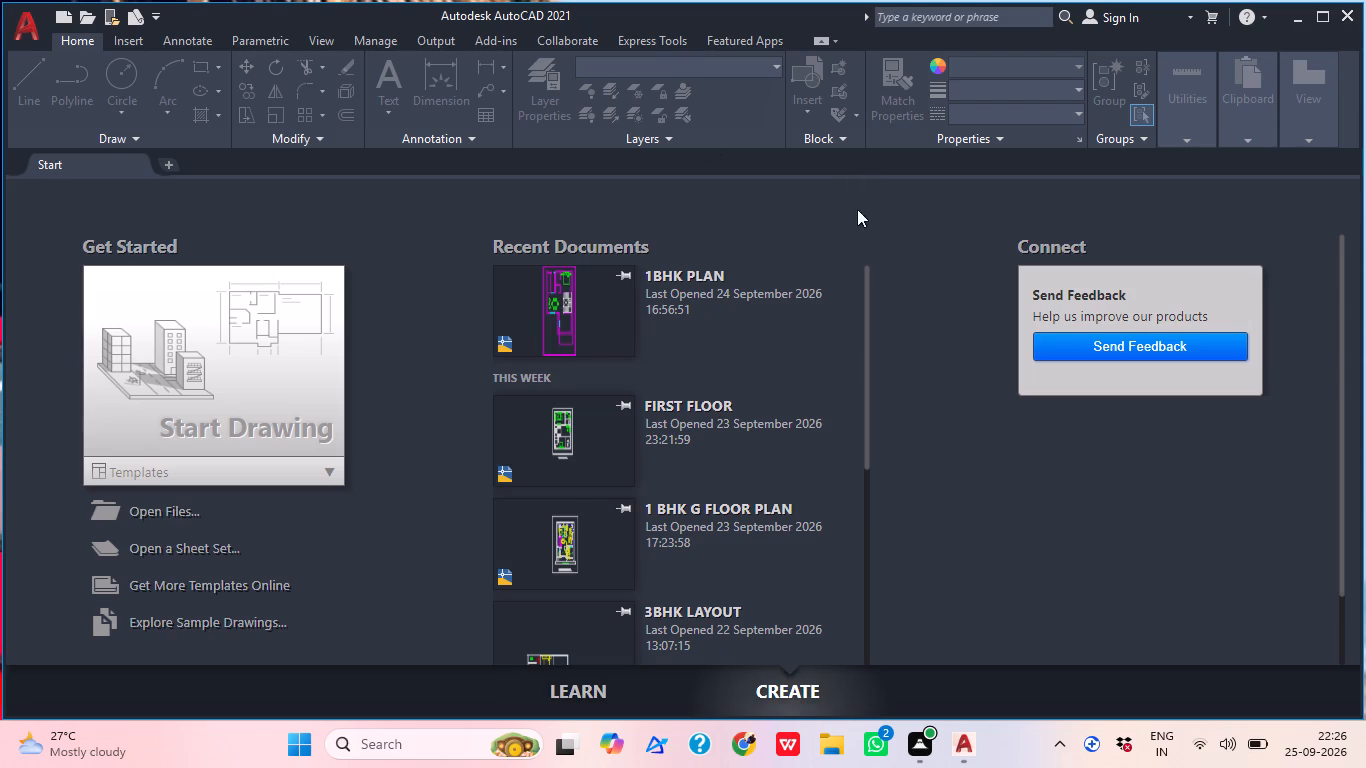
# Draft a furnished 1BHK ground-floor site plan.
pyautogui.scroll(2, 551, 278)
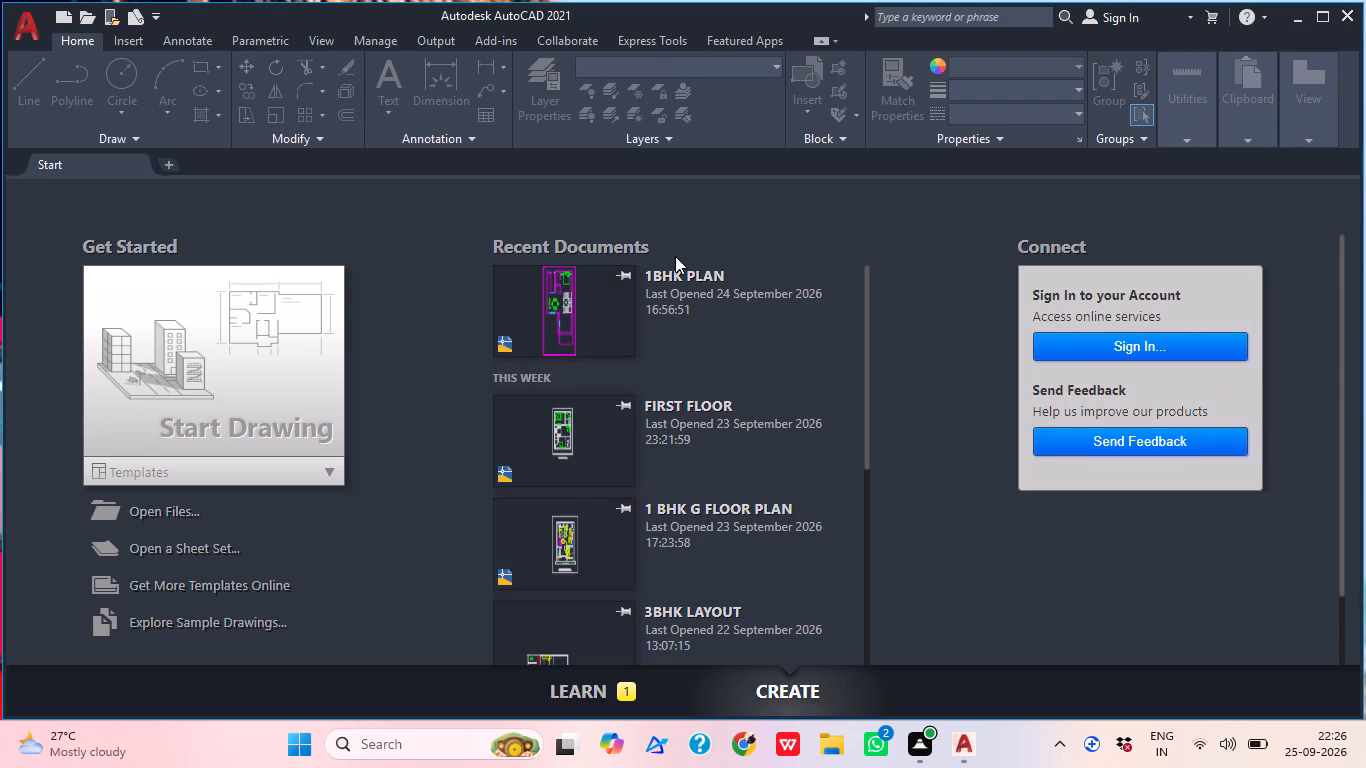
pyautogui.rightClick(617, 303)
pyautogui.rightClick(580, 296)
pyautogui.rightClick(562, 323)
# Start a new blank drawing.
pyautogui.click(269, 351)
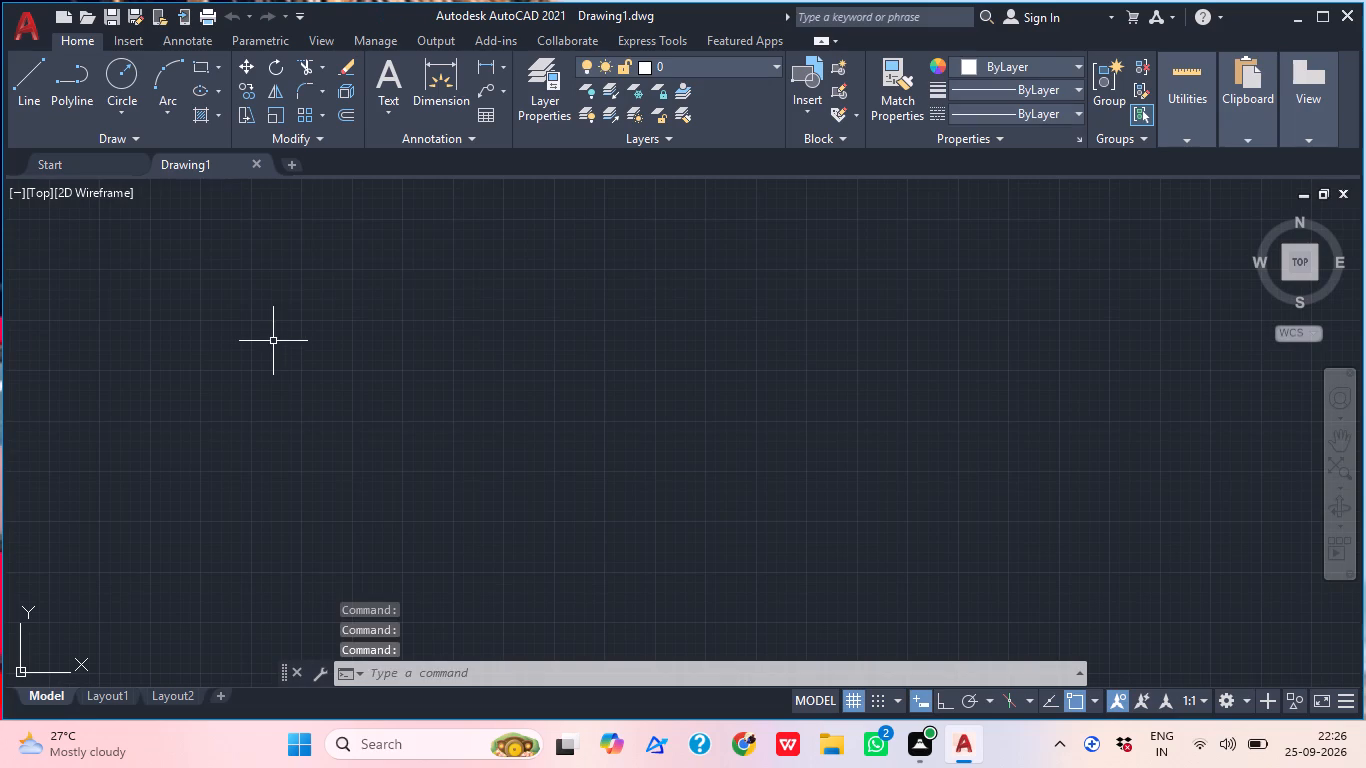
# Configure the drawing units to Engineering length with 0'-0" precision and an insertion scale of Inches.
pyautogui.scroll(-2, 287, 332)
pyautogui.moveTo(387, 351); pyautogui.dragTo(330, 350, button='middle')
pyautogui.scroll(-3, 387, 351)
pyautogui.moveTo(342, 338); pyautogui.dragTo(291, 401, button='middle')
pyautogui.scroll(-1, 335, 351)
pyautogui.moveTo(321, 350); pyautogui.dragTo(313, 414, button='middle')
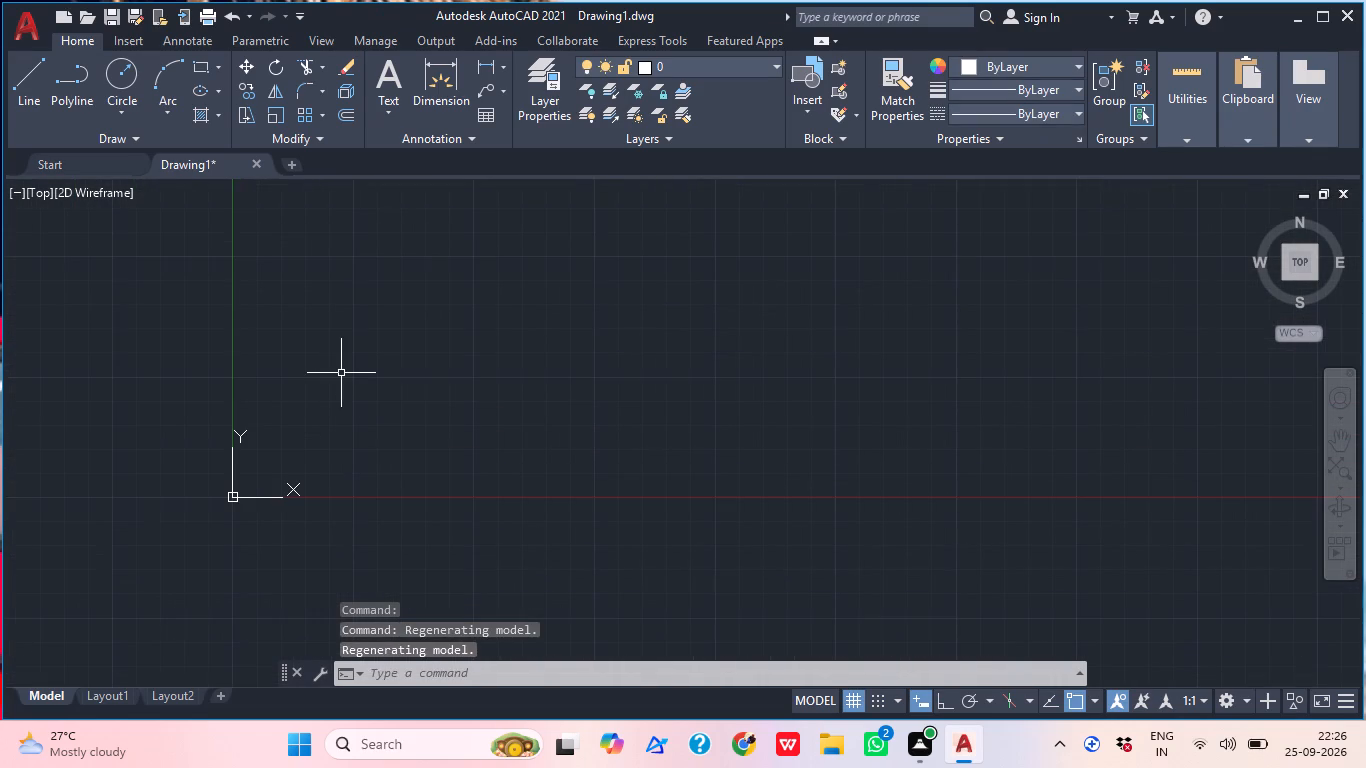
pyautogui.write('un')
pyautogui.press('Return')
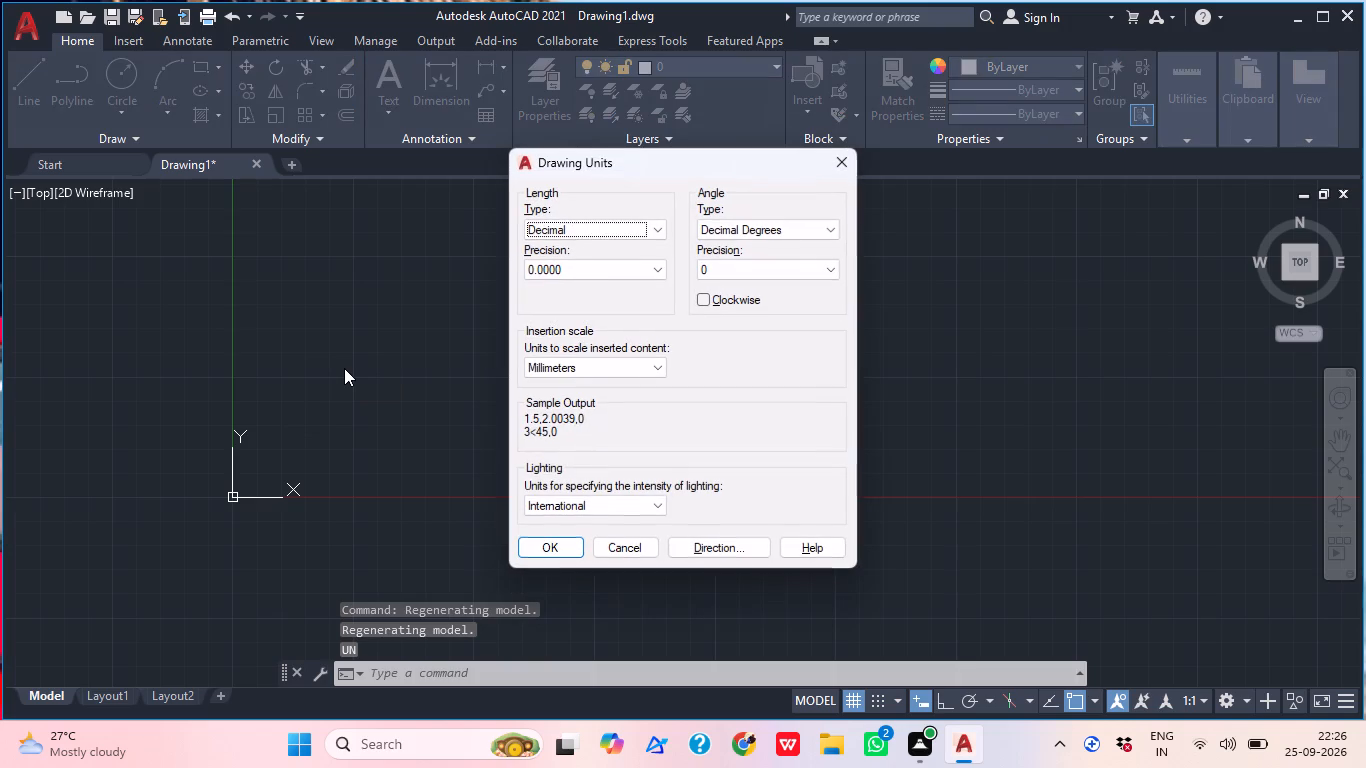
pyautogui.click(601, 233)
pyautogui.click(594, 269)
pyautogui.click(579, 276)
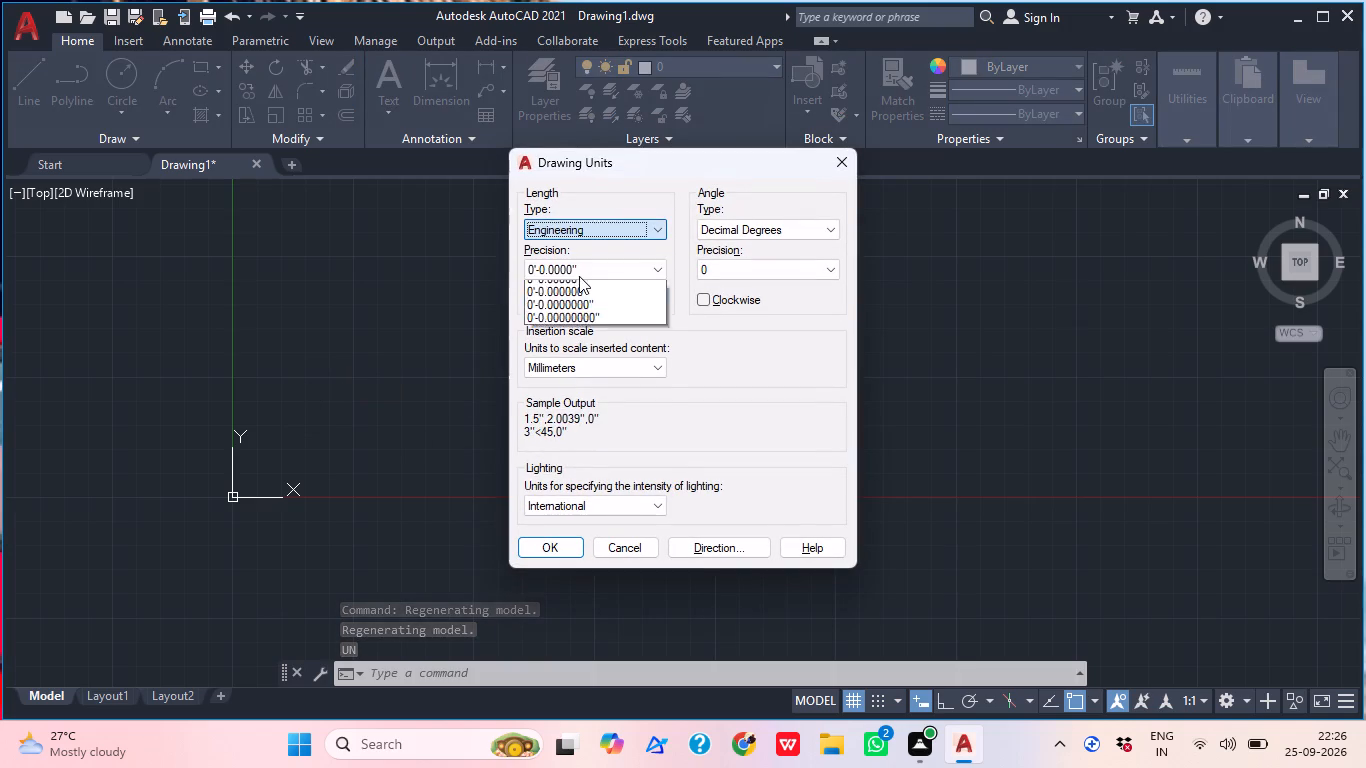
pyautogui.click(556, 288)
pyautogui.click(559, 363)
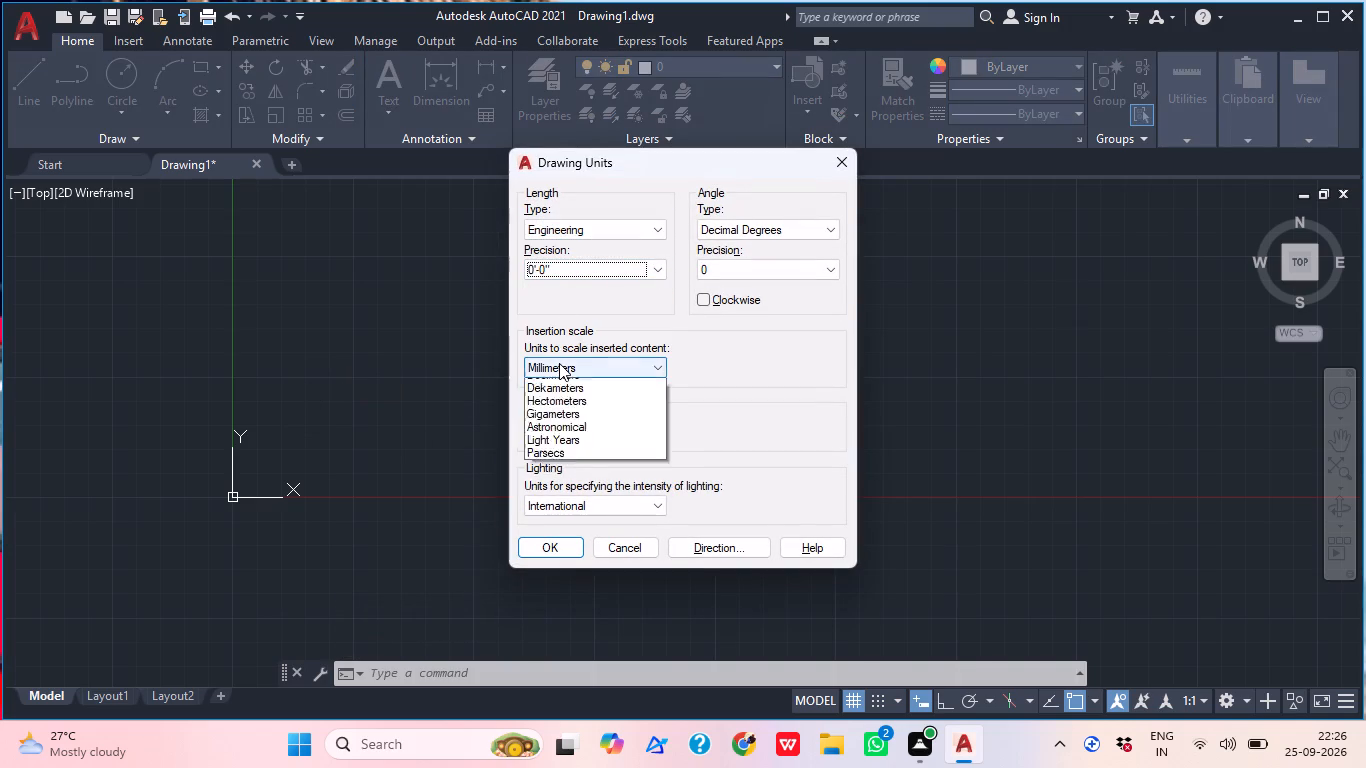
pyautogui.click(548, 397)
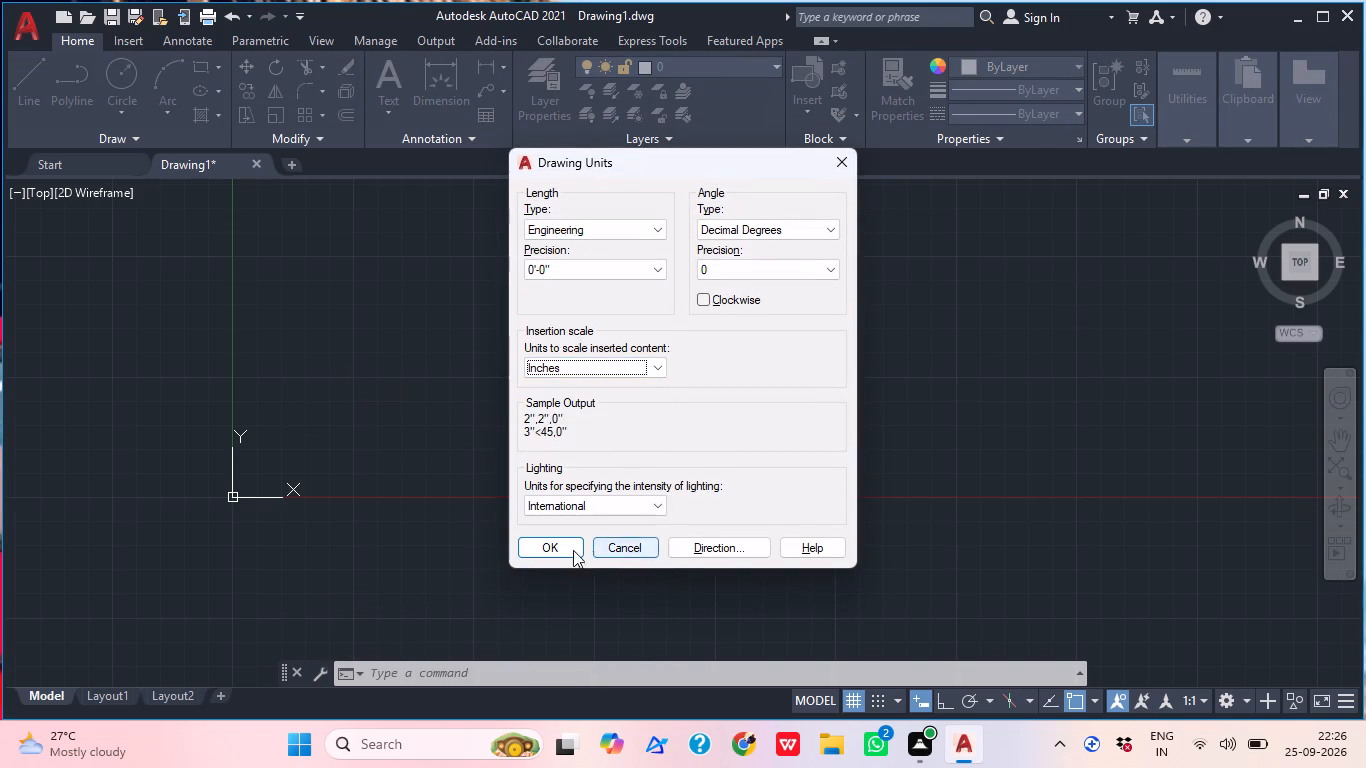
pyautogui.click(562, 550)
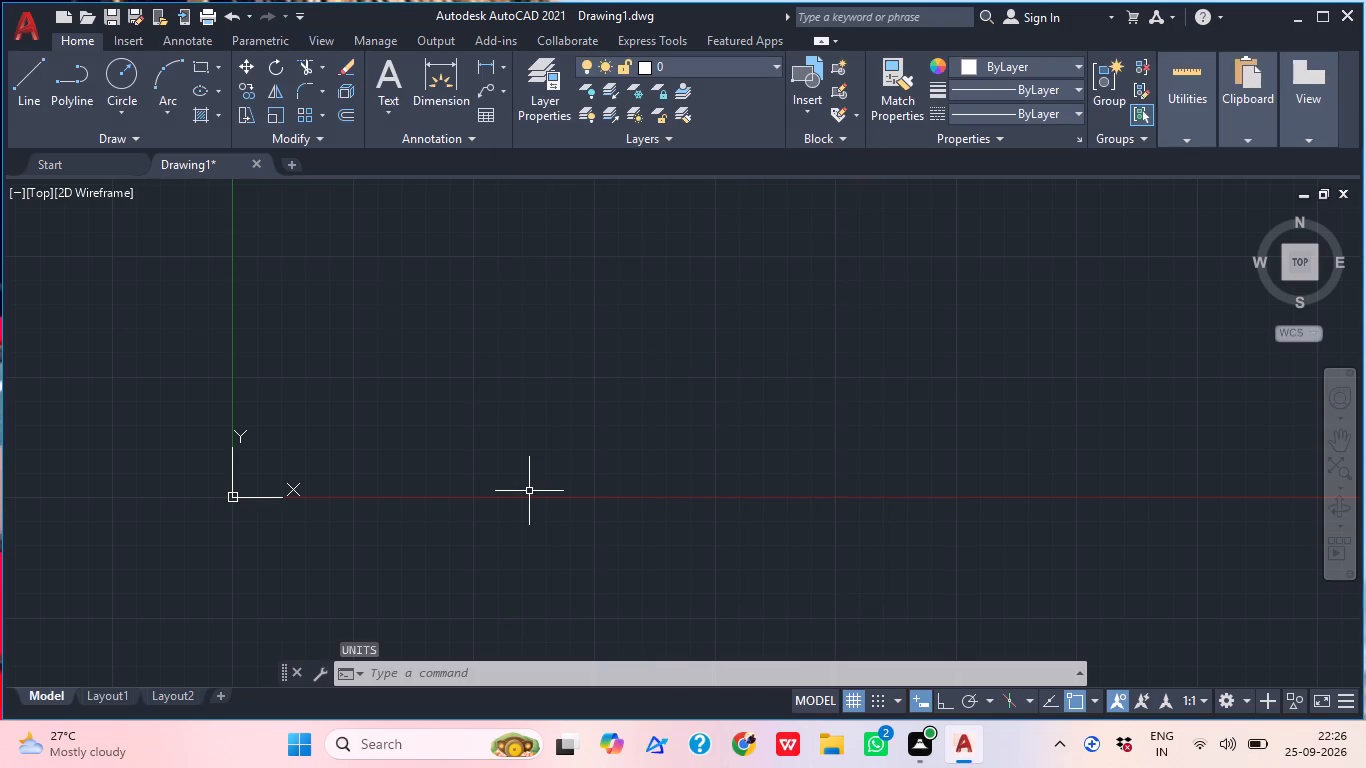
# Modify the ISO-25 dimension style's primary units to Engineering format with 0'-0" precision and set the style current.
pyautogui.press('d')
pyautogui.press('space')
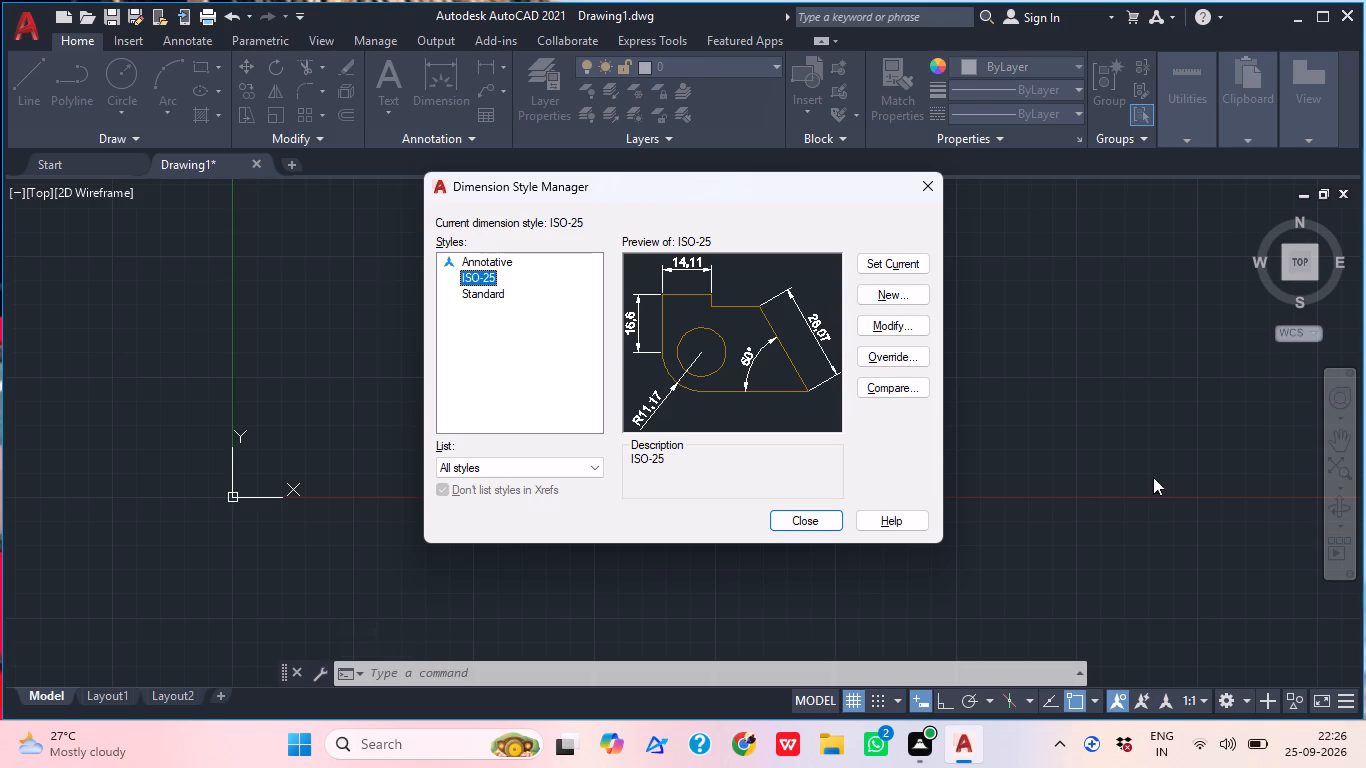
pyautogui.click(862, 319)
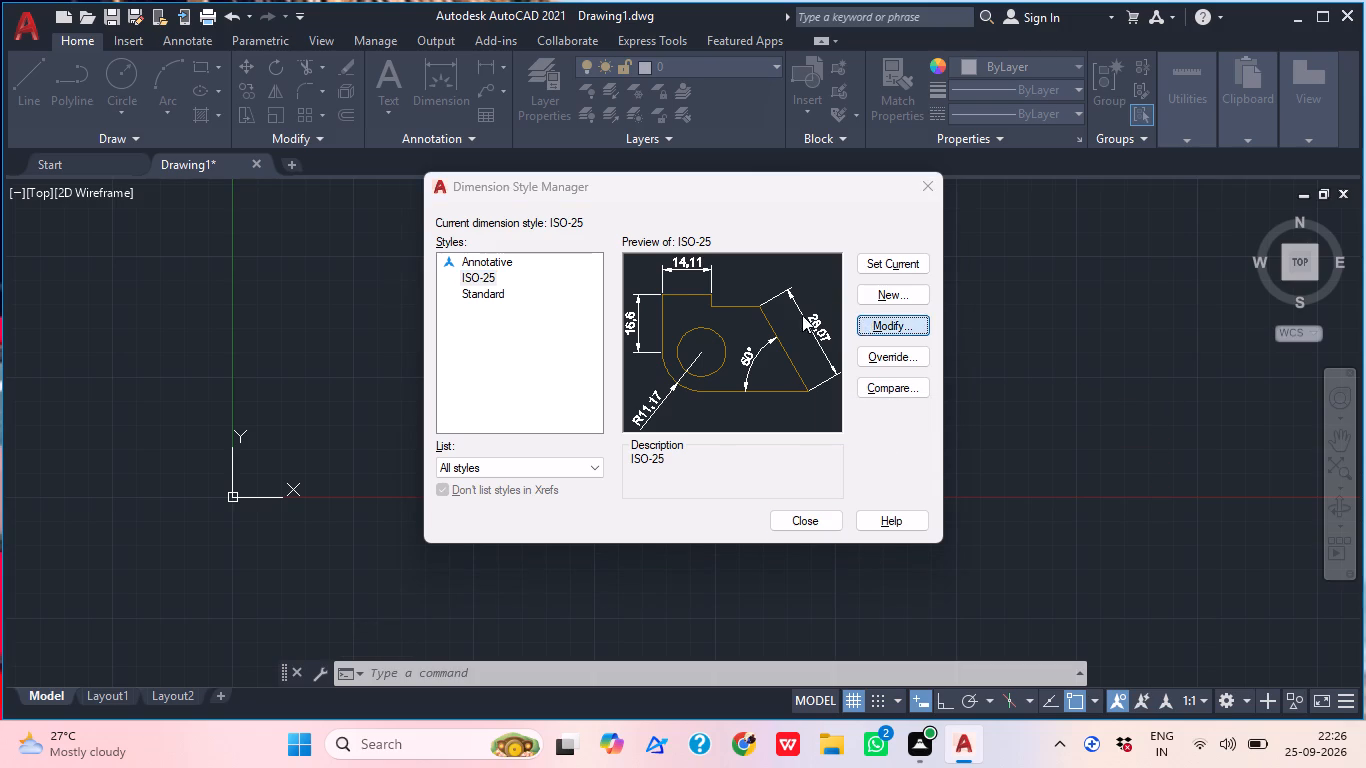
pyautogui.click(639, 196)
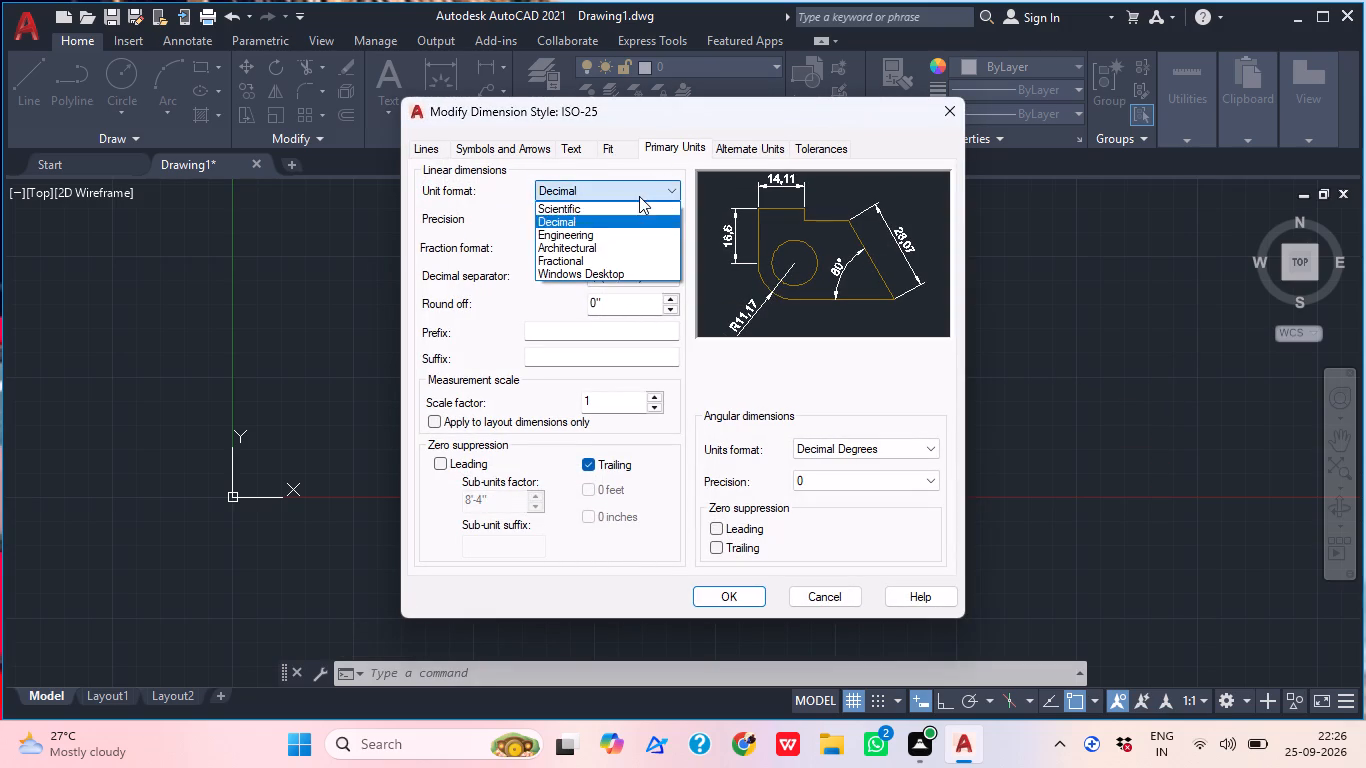
pyautogui.click(616, 231)
pyautogui.click(591, 223)
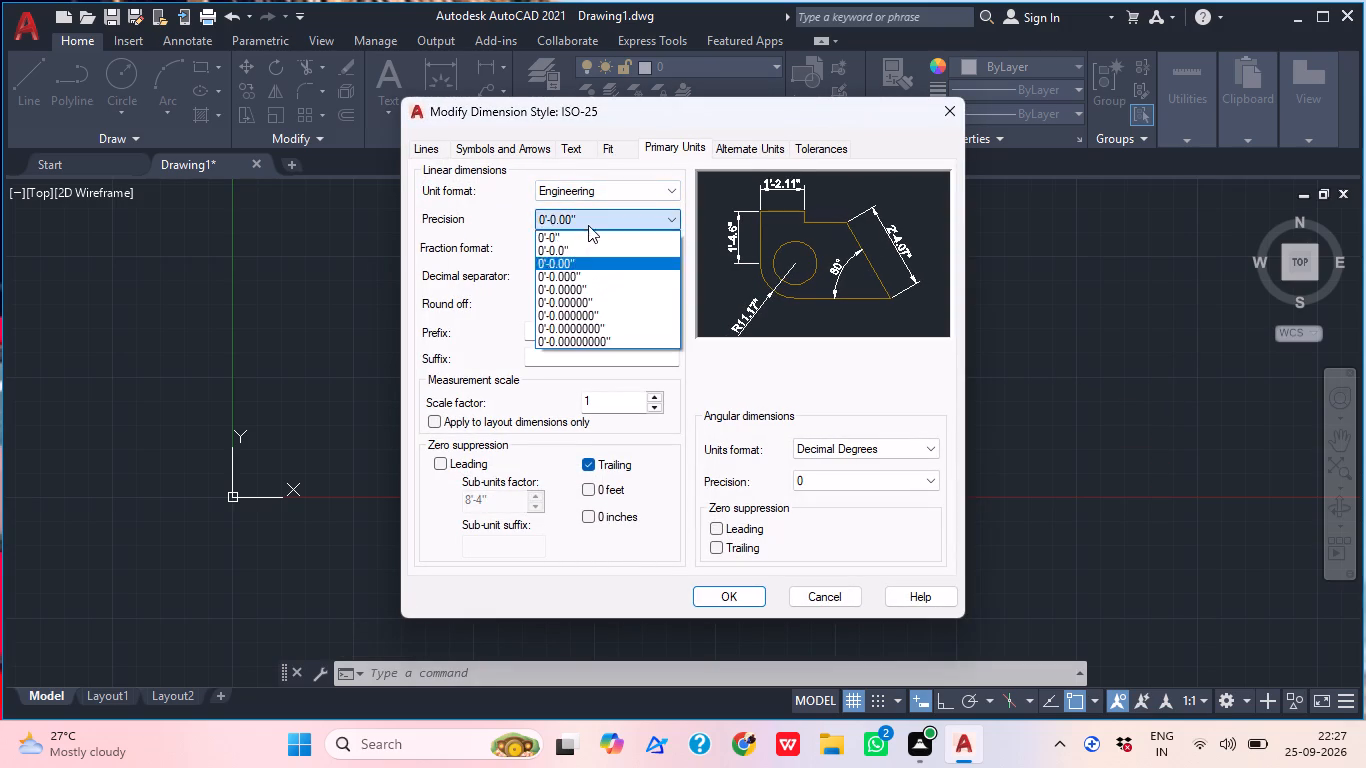
pyautogui.click(573, 239)
pyautogui.click(731, 603)
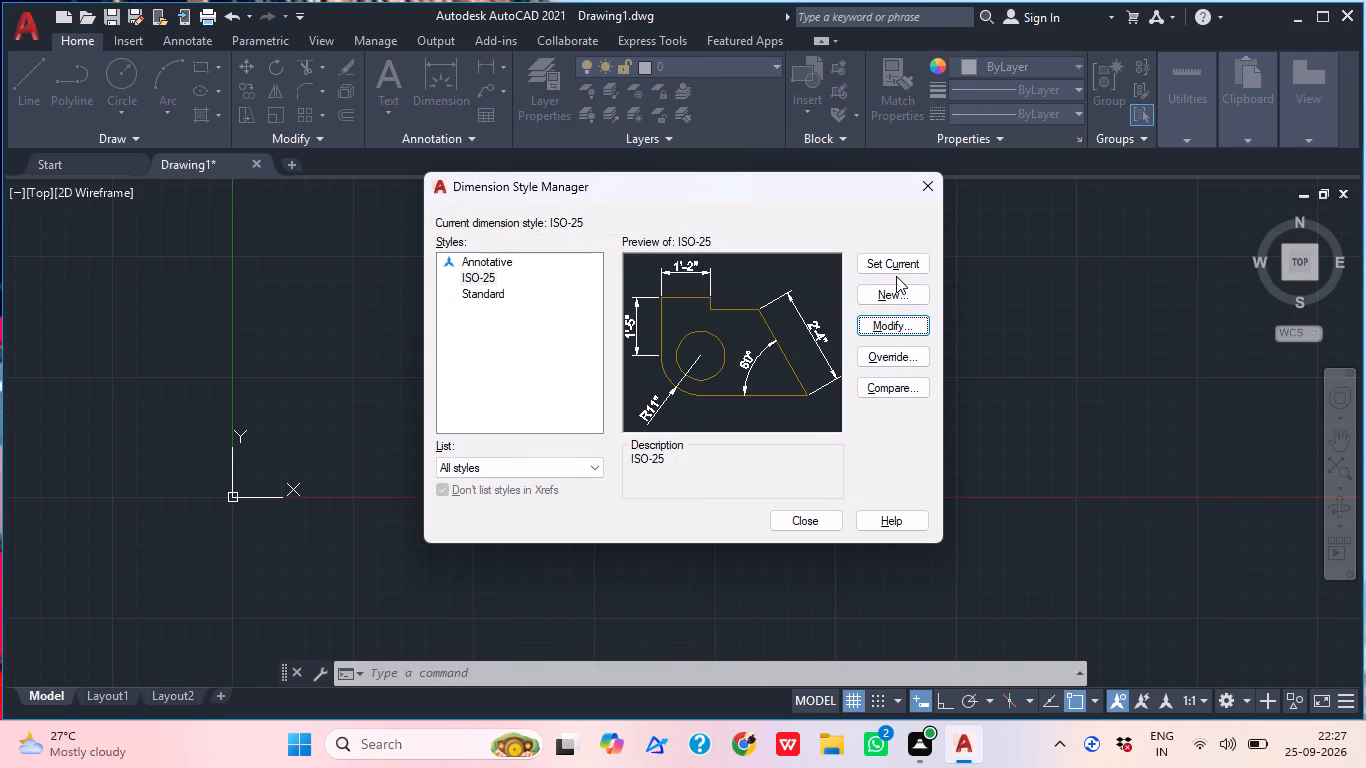
pyautogui.click(895, 268)
pyautogui.click(895, 268)
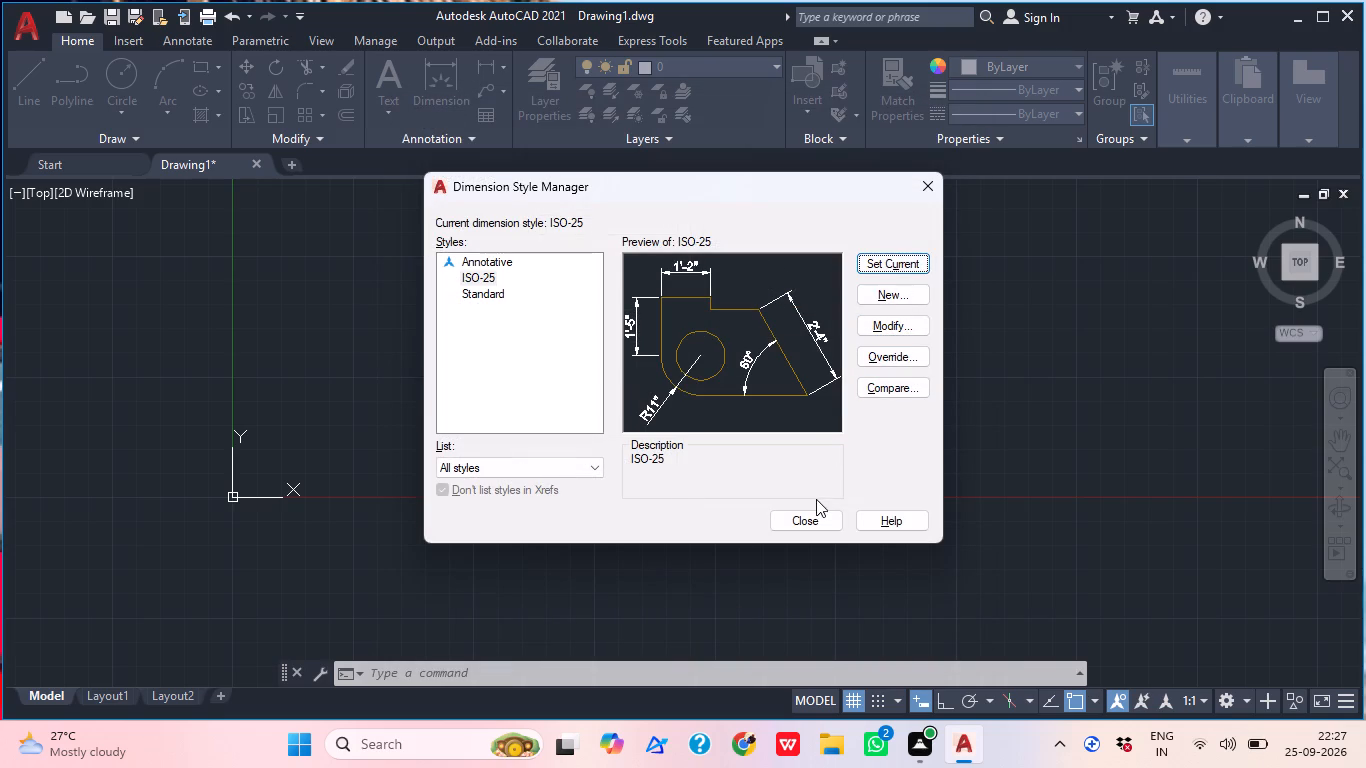
pyautogui.click(812, 513)
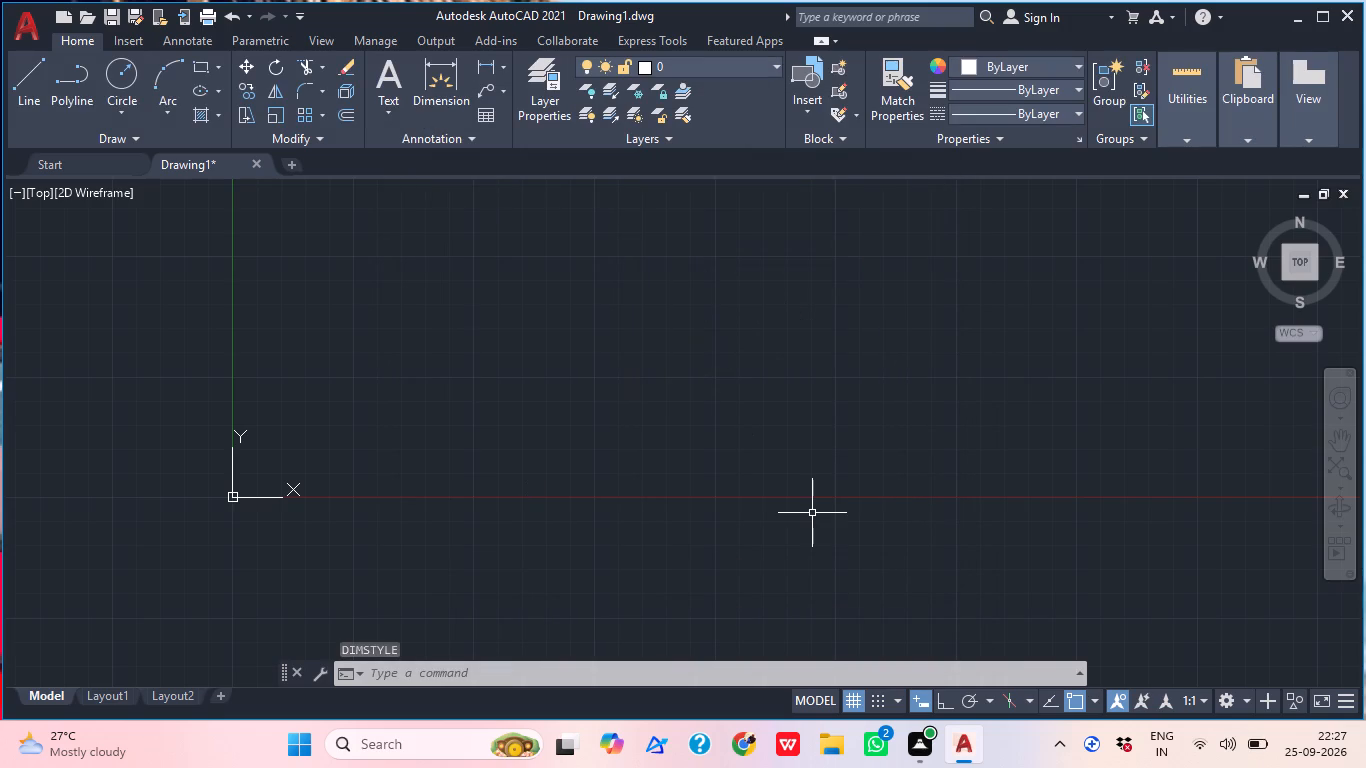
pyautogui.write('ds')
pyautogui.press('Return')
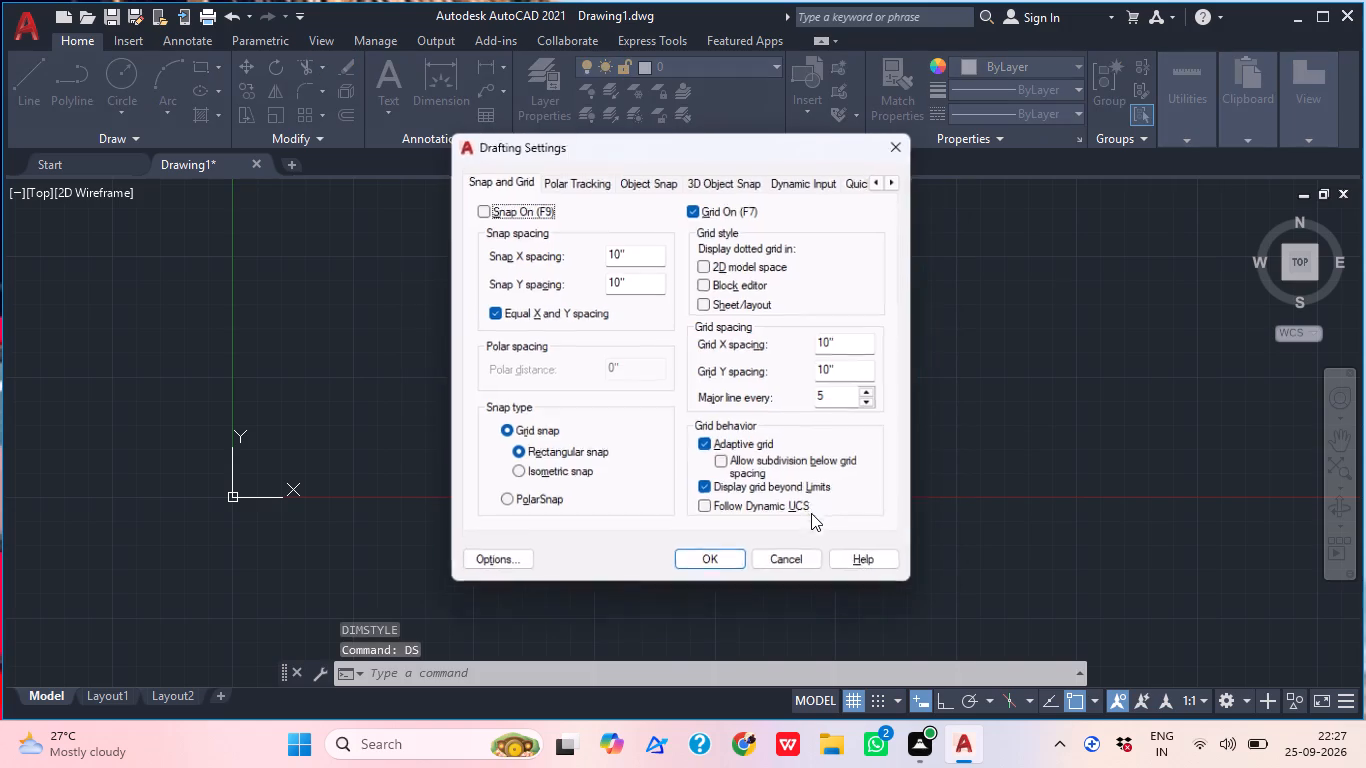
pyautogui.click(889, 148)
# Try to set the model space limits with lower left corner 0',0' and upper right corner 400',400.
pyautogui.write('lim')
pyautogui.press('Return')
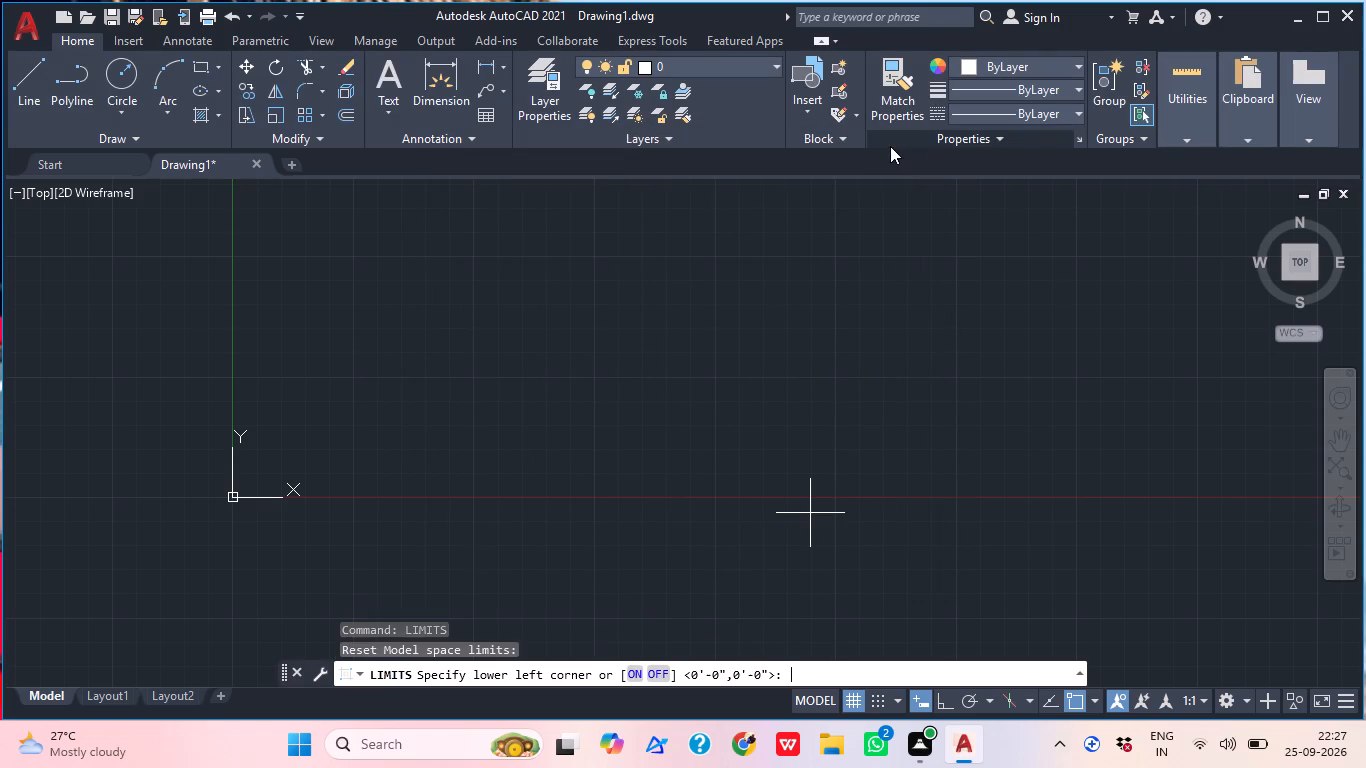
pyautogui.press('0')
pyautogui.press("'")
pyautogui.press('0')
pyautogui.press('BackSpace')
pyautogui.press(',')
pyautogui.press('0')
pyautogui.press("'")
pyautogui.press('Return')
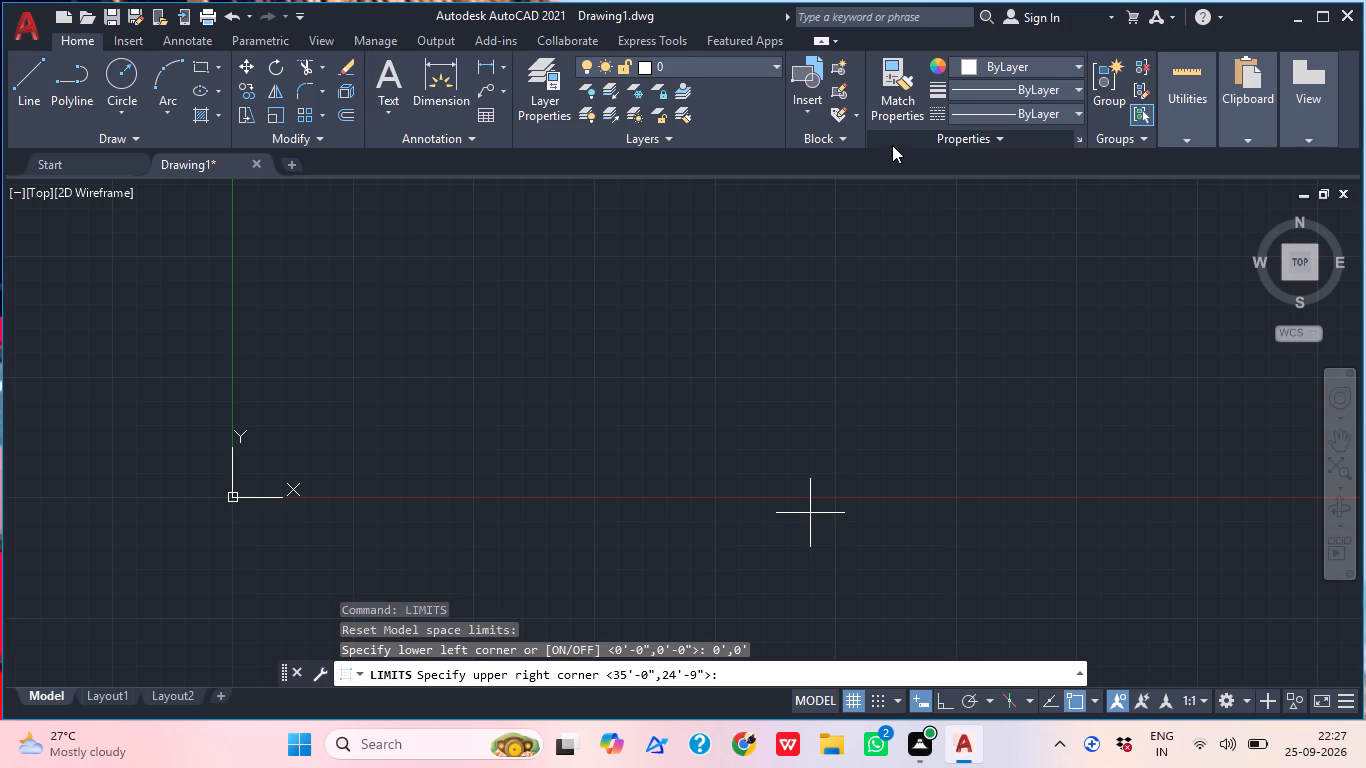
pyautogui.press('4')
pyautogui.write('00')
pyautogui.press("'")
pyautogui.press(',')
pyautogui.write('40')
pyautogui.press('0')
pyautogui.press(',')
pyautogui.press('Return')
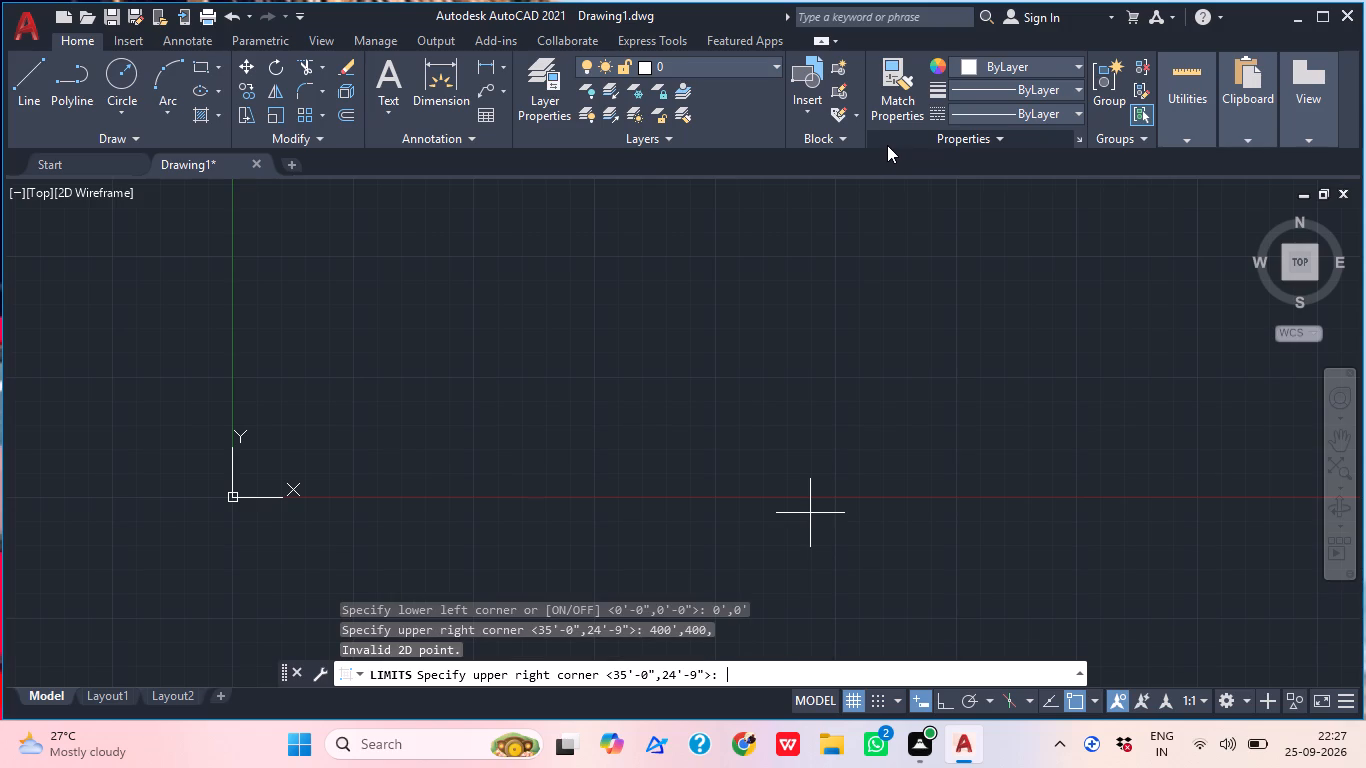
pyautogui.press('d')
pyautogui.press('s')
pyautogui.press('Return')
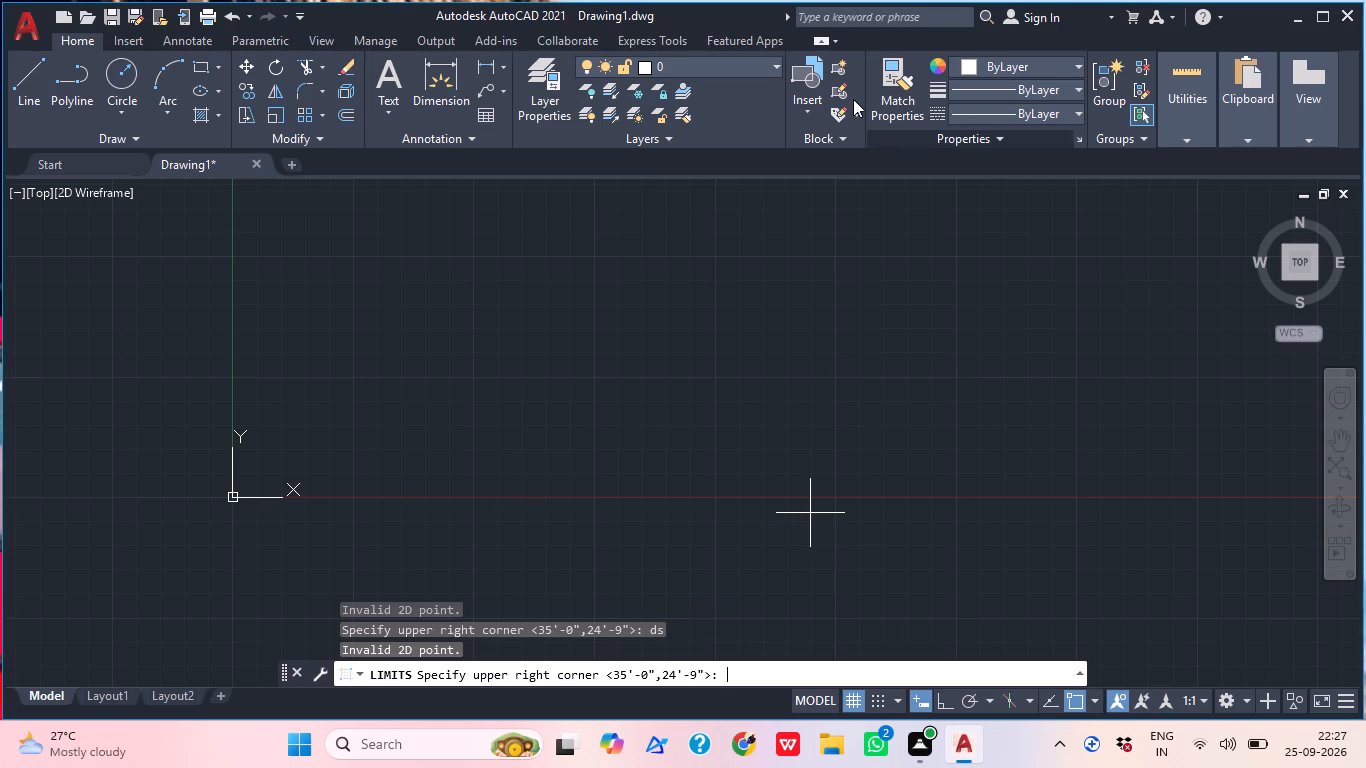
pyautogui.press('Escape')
# Turn off the display of the grid beyond the limits in the drafting settings.
pyautogui.write('ds')
pyautogui.press('Return')
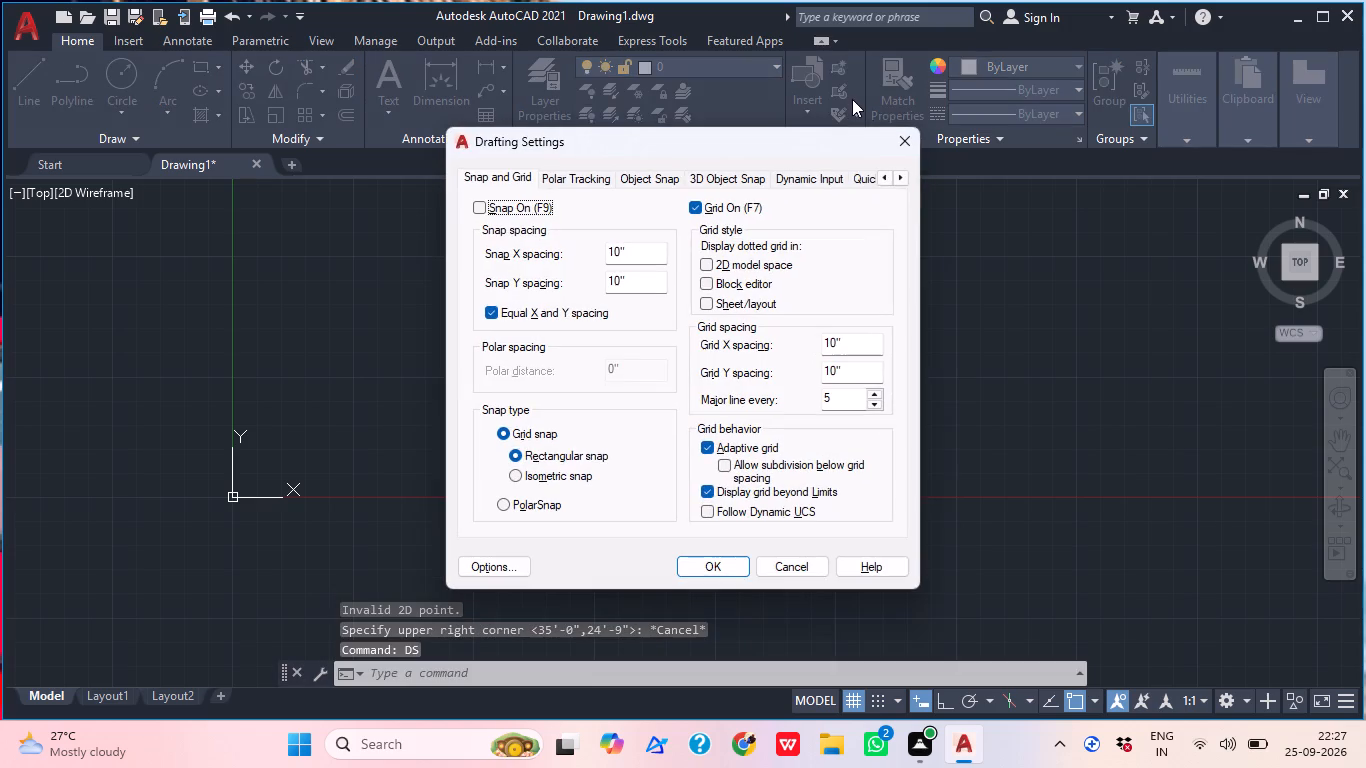
pyautogui.click(705, 496)
pyautogui.click(703, 568)
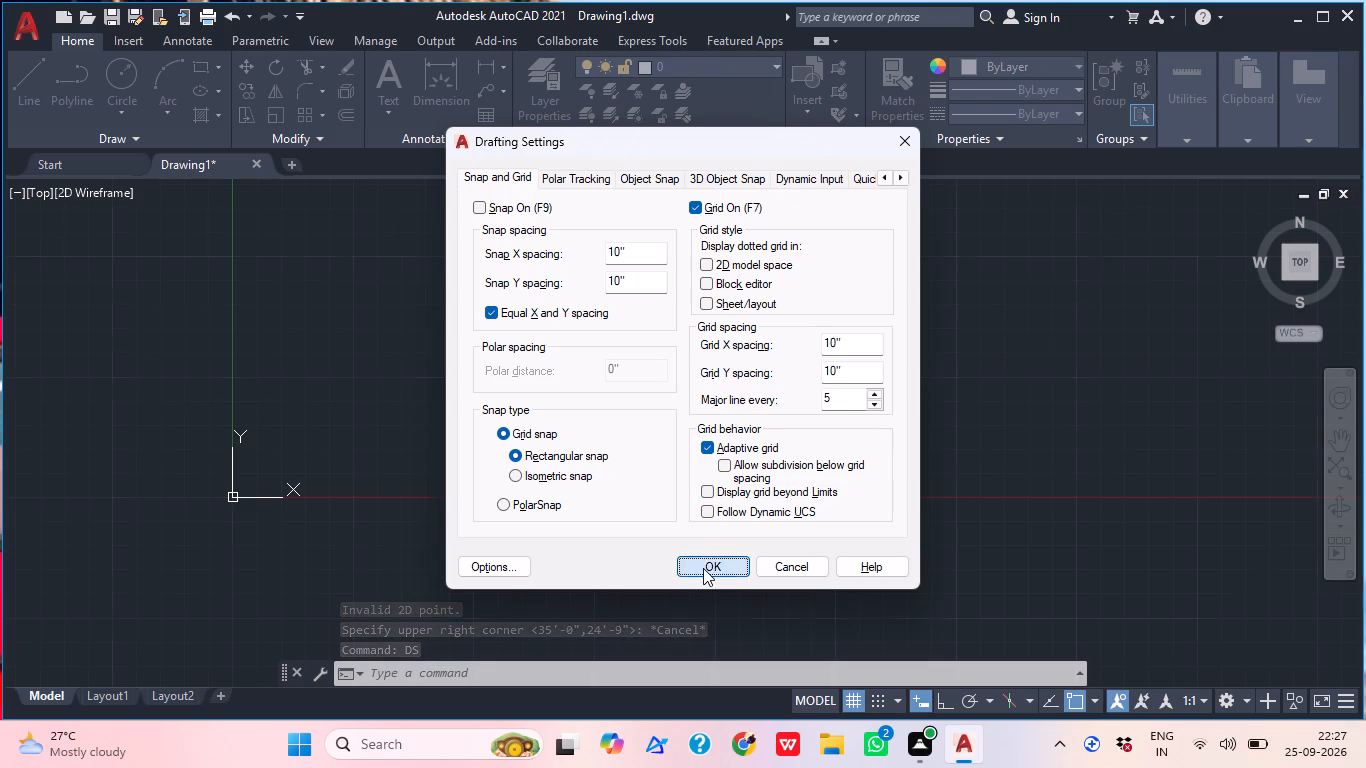
# Examine the extent of the grid area bounded by the drawing limits.
pyautogui.scroll(2, 260, 466)
pyautogui.moveTo(242, 495); pyautogui.dragTo(307, 426, button='middle')
pyautogui.scroll(4, 281, 476)
pyautogui.moveTo(202, 504); pyautogui.dragTo(452, 355, button='middle')
pyautogui.scroll(4, 404, 390)
pyautogui.moveTo(376, 380); pyautogui.dragTo(379, 409, button='middle')
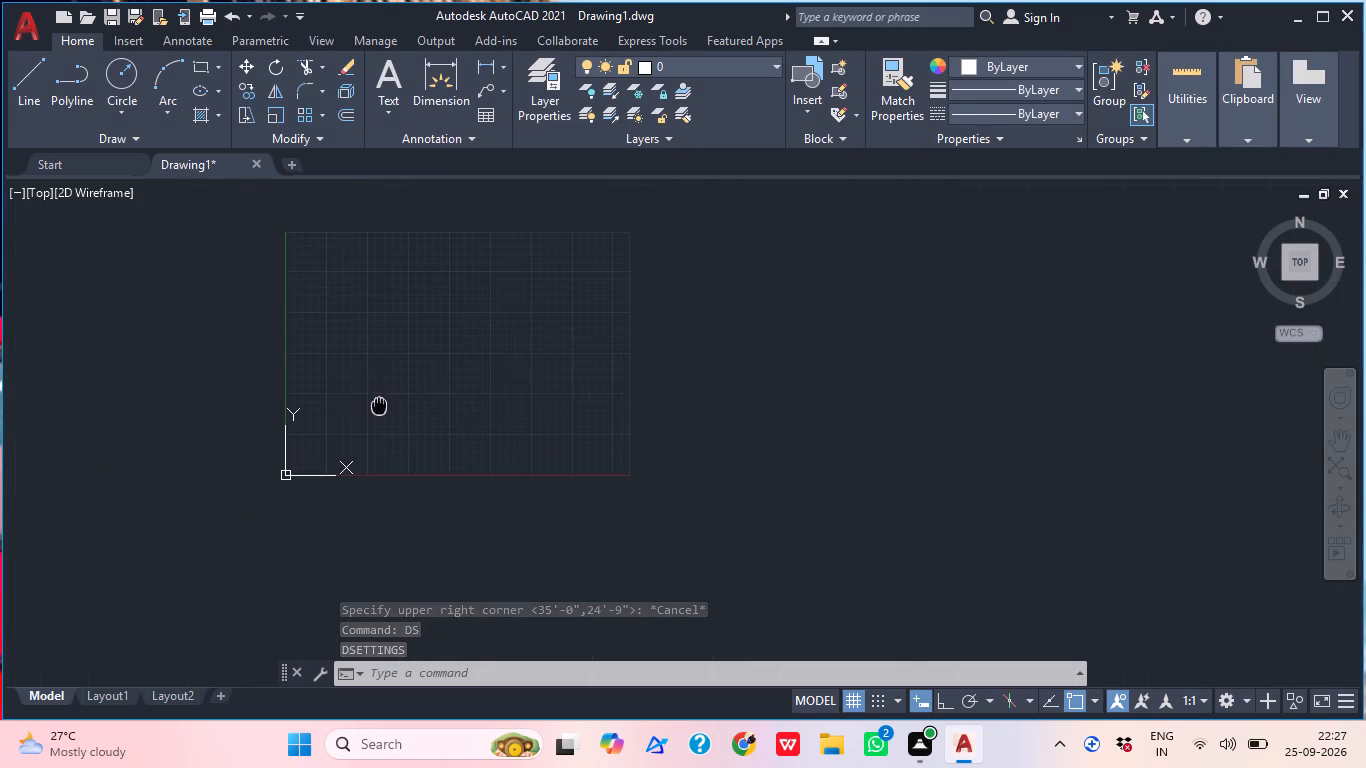
pyautogui.moveTo(379, 409); pyautogui.dragTo(370, 424, button='middle')
pyautogui.scroll(1, 310, 433)
pyautogui.moveTo(324, 406); pyautogui.dragTo(304, 513, button='middle')
pyautogui.scroll(5, 316, 468)
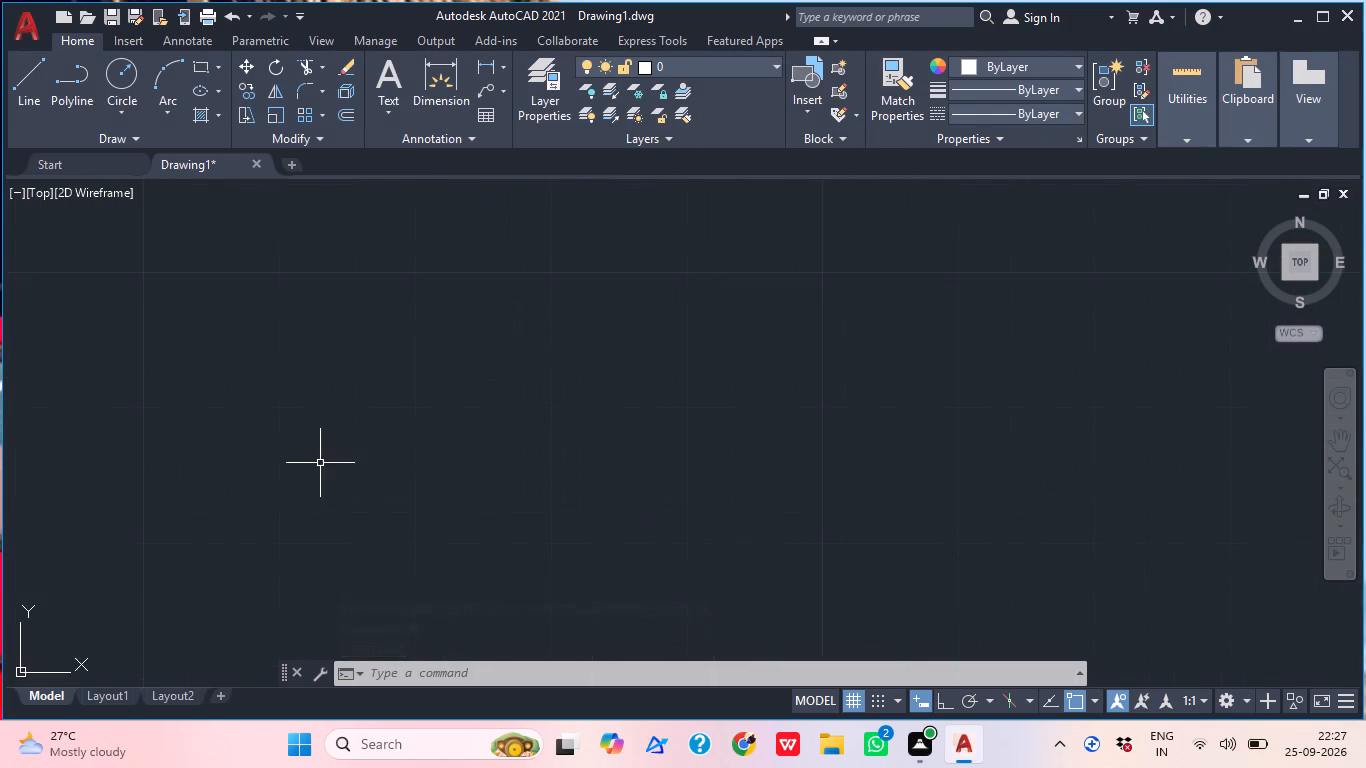
# Create a new layer named WALL in the drawing's layer properties.
pyautogui.moveTo(320, 463); pyautogui.dragTo(240, 517, button='middle')
pyautogui.click(540, 114)
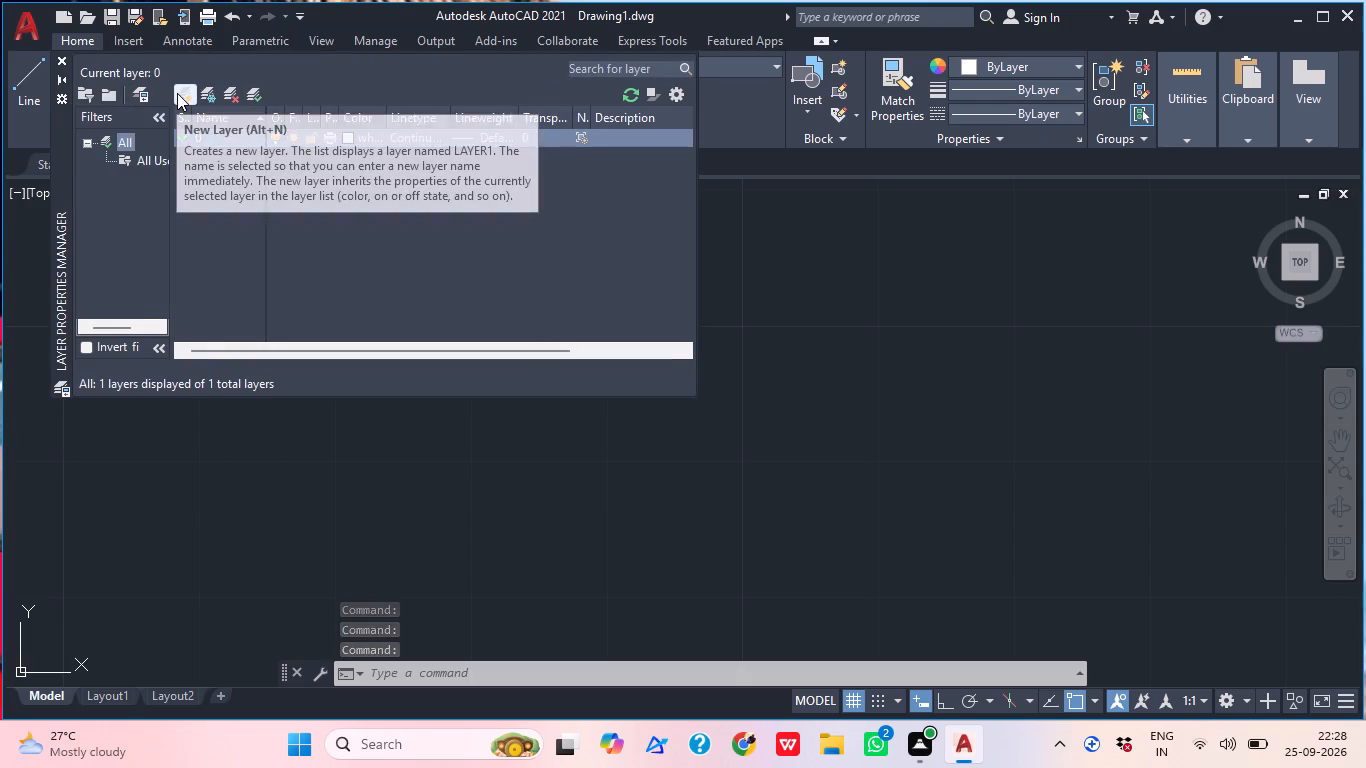
pyautogui.click(177, 93)
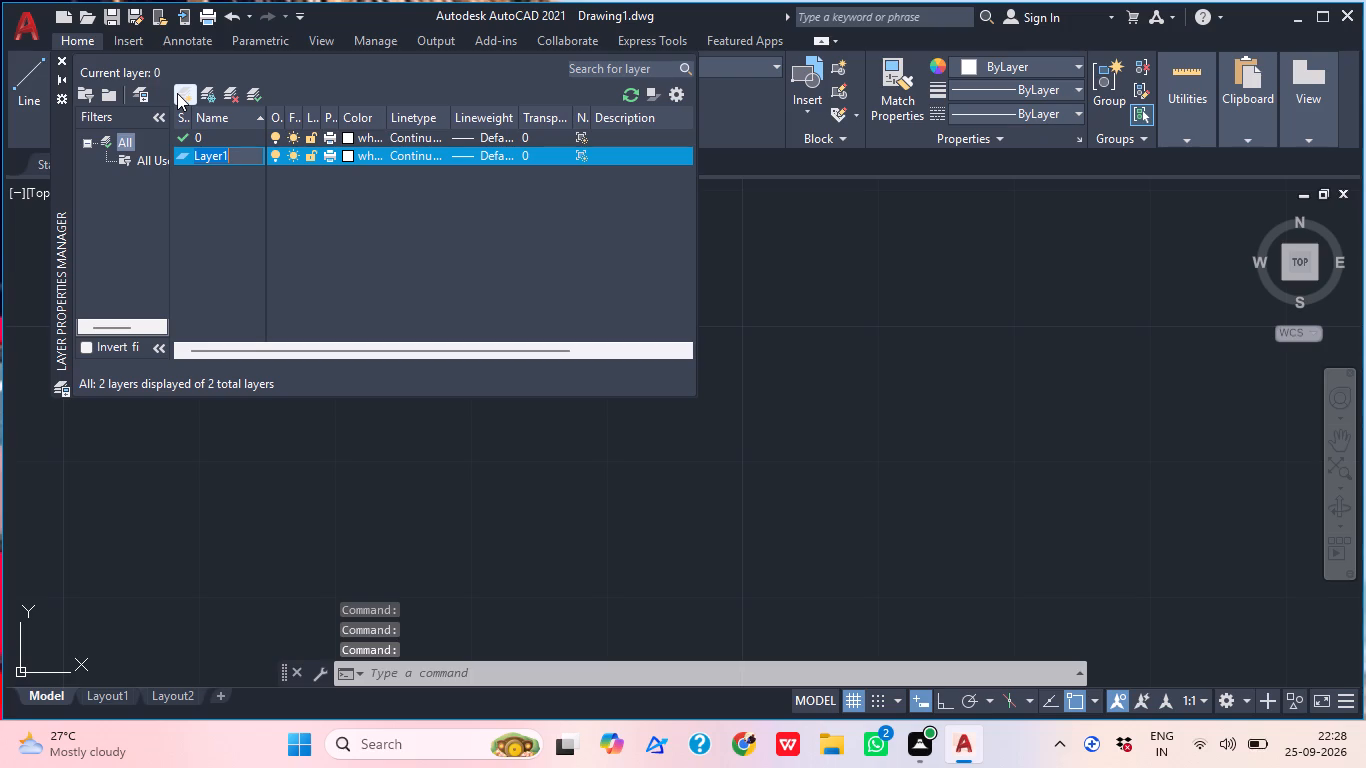
pyautogui.write('WA')
pyautogui.write('LL')
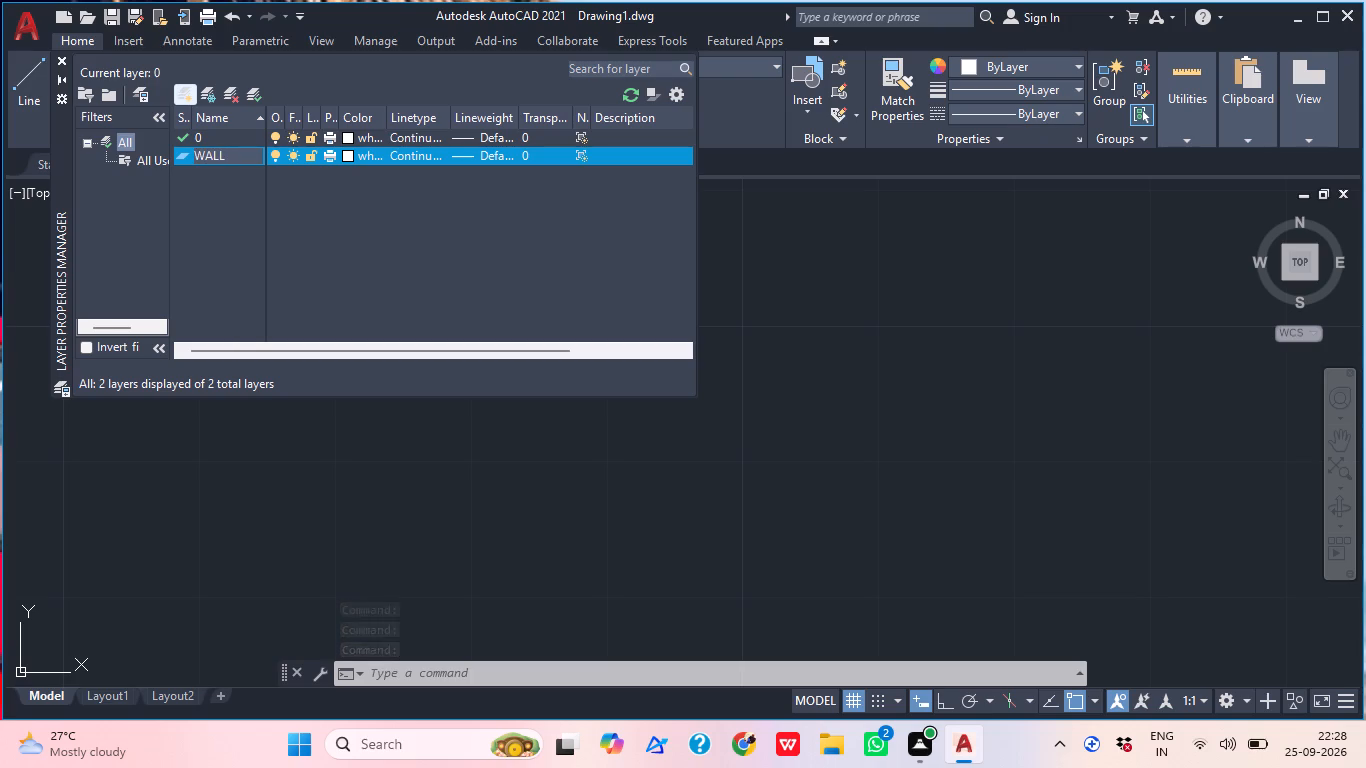
pyautogui.click(344, 157)
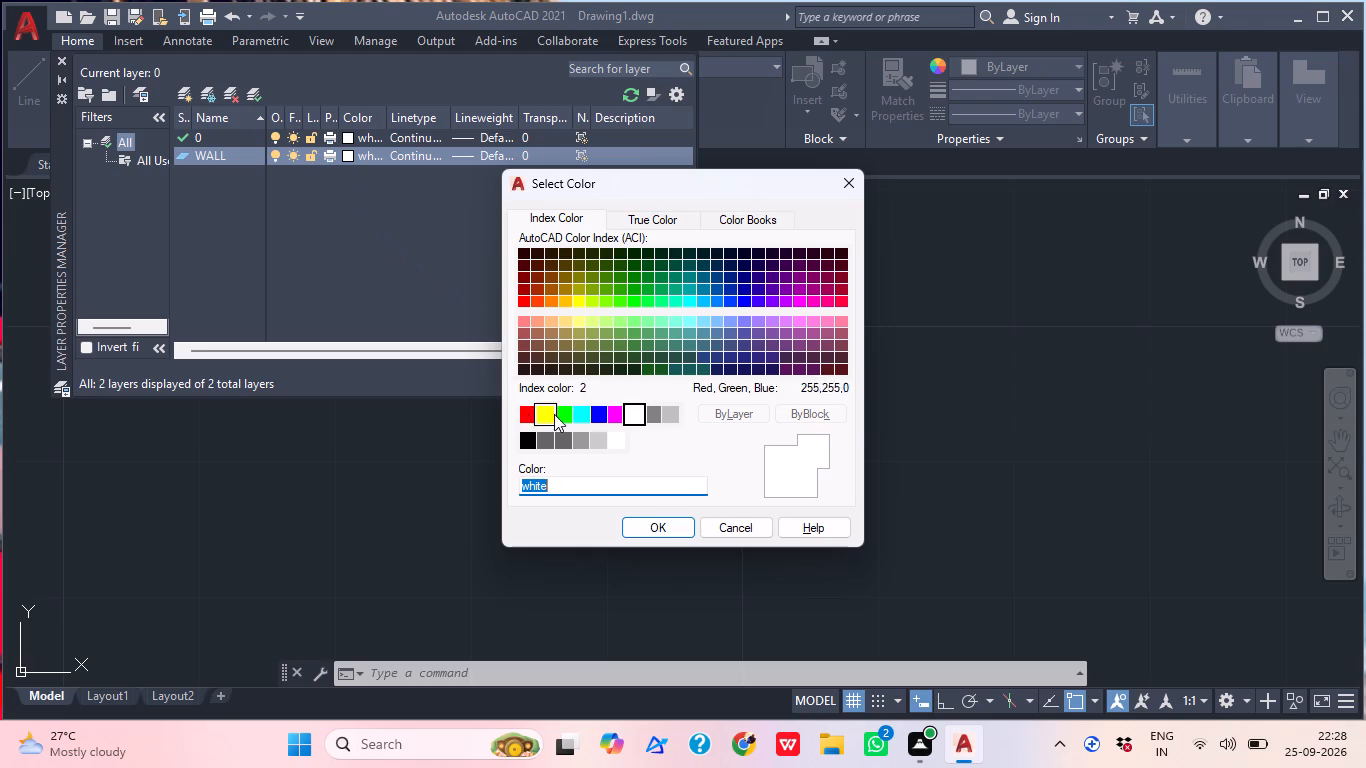
pyautogui.click(382, 456)
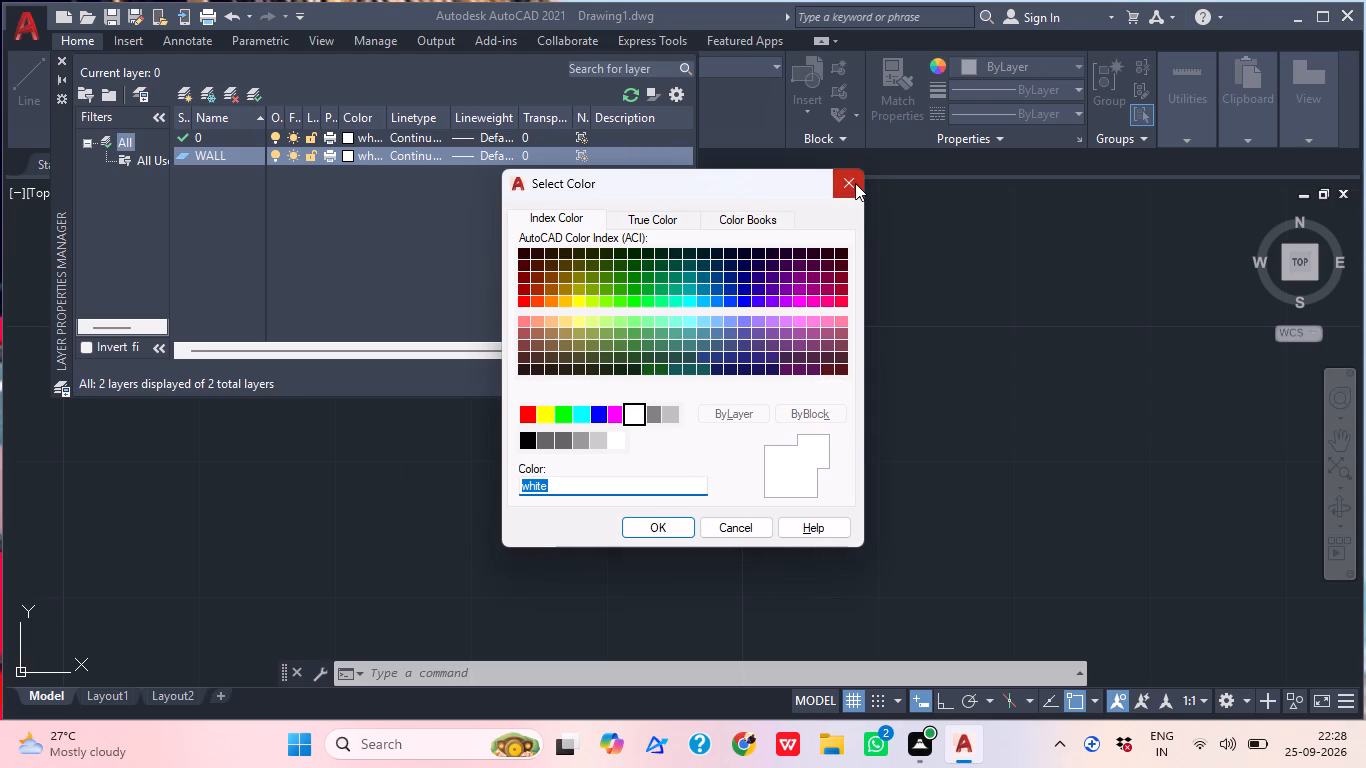
pyautogui.click(855, 183)
# Create a new layer named DOOR and set its color to cyan.
pyautogui.click(185, 98)
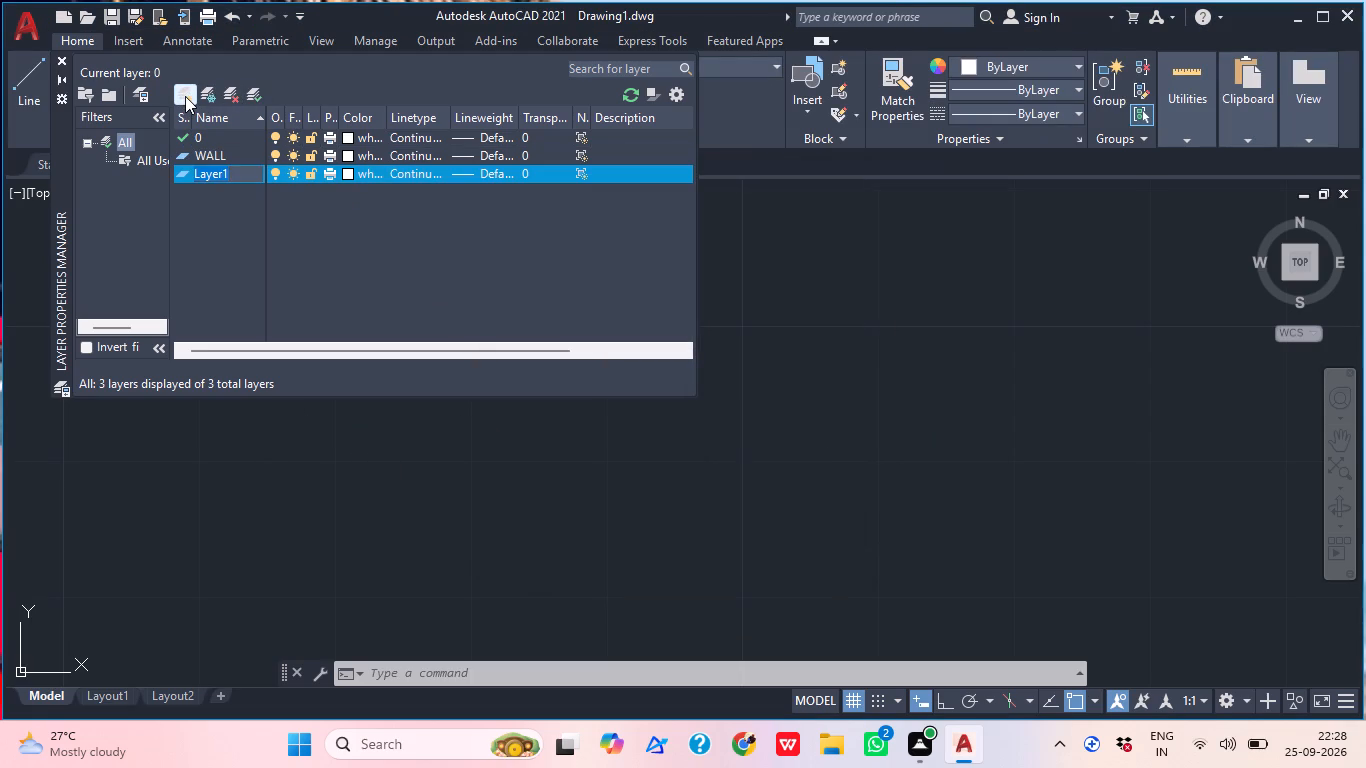
pyautogui.write('DOOR')
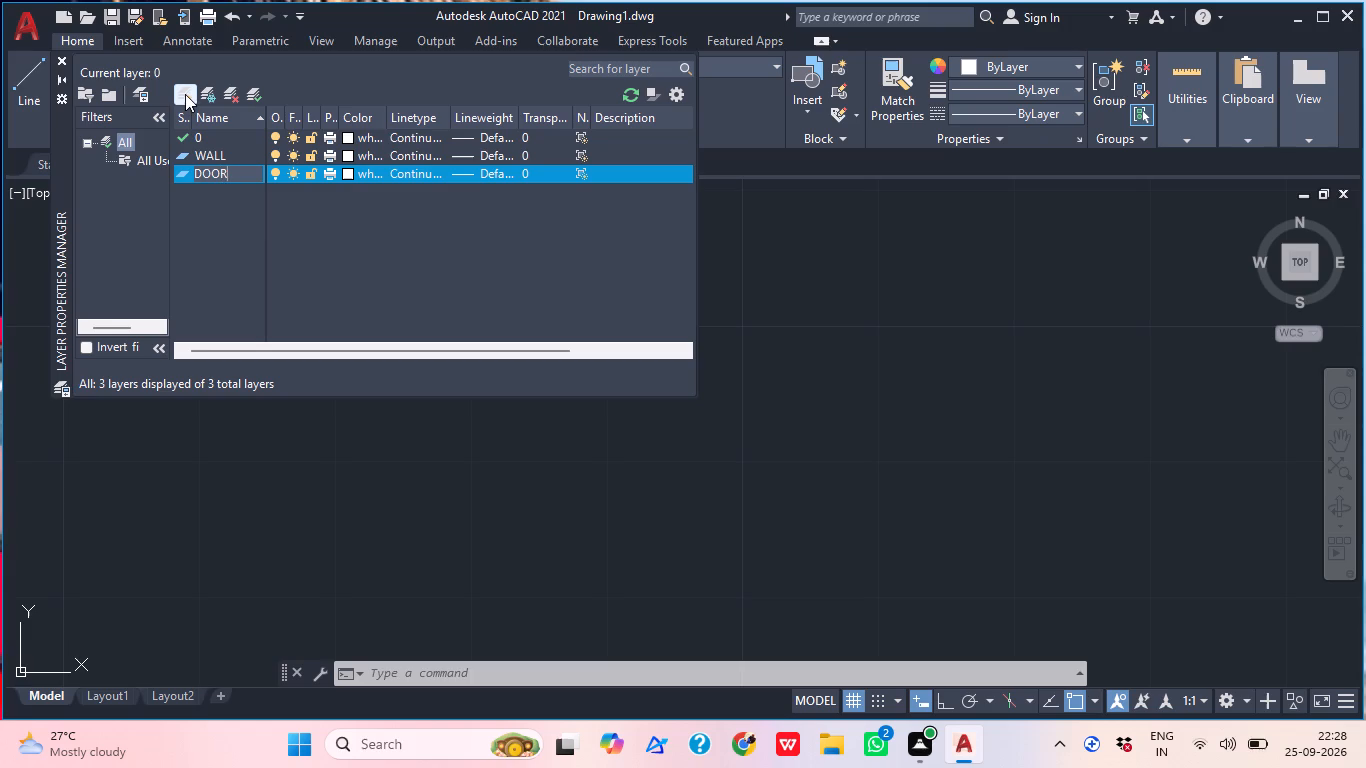
pyautogui.click(348, 173)
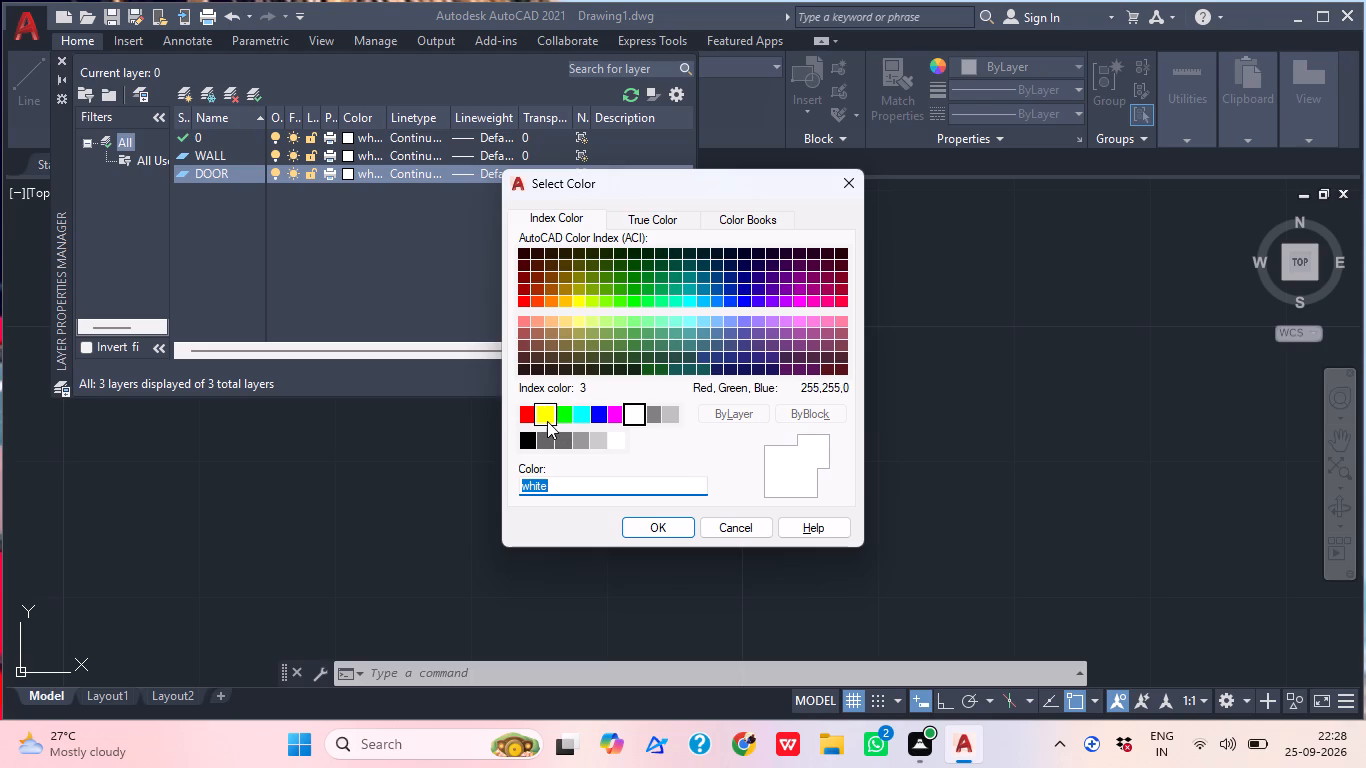
pyautogui.click(577, 419)
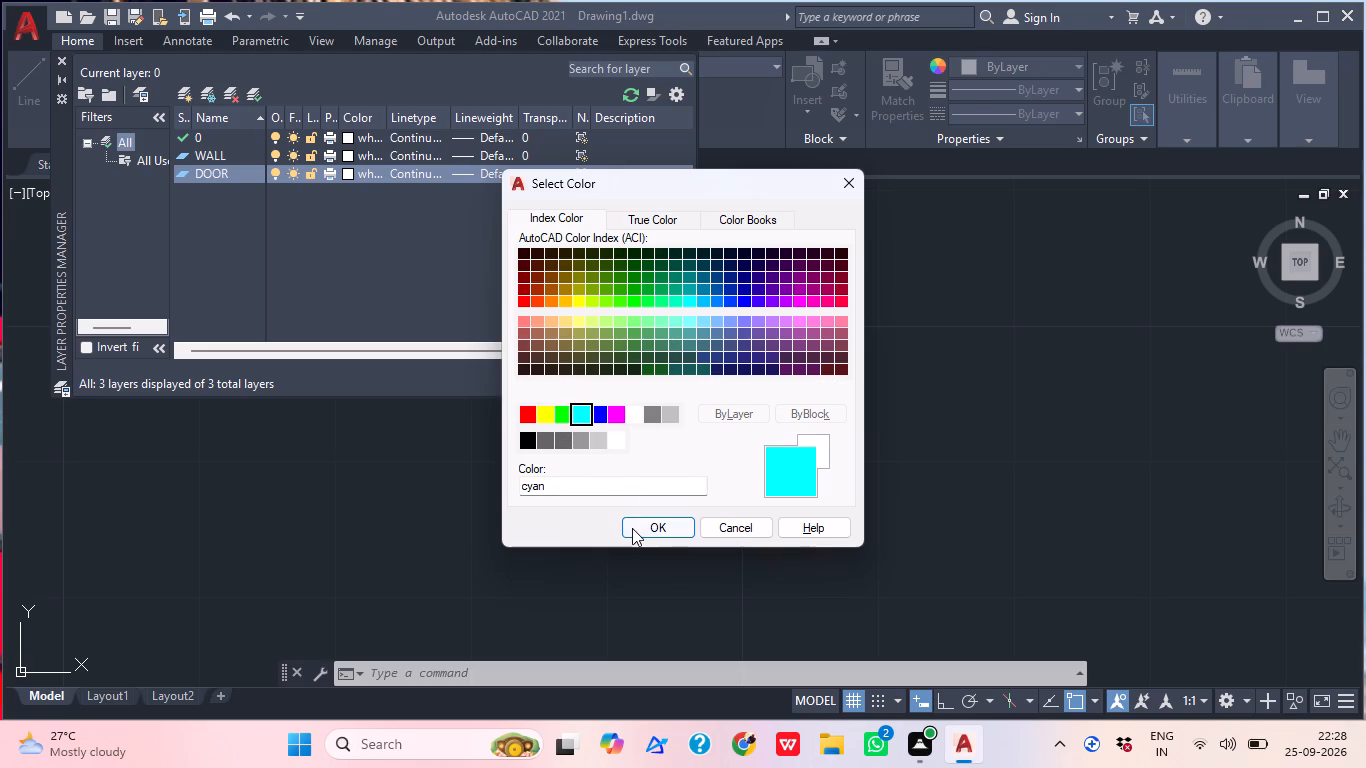
pyautogui.click(631, 526)
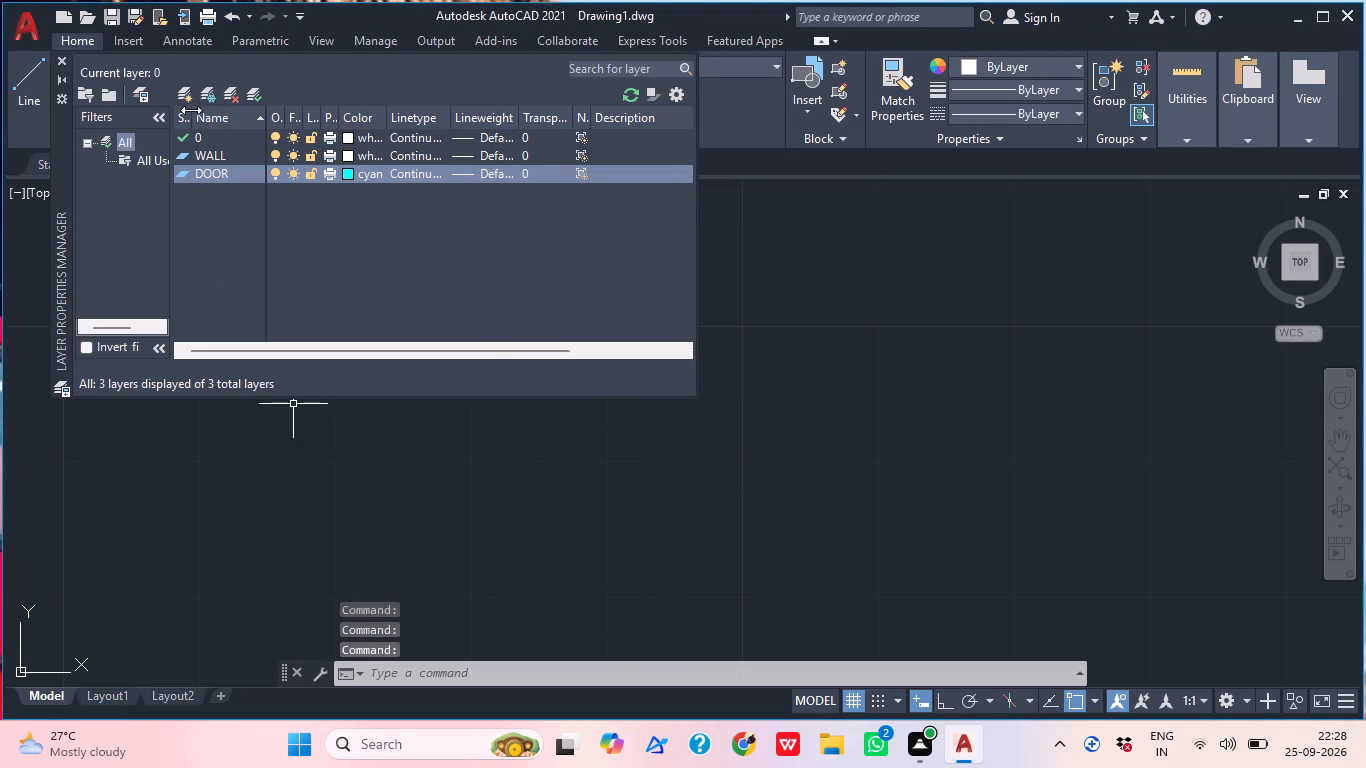
# Create a new layer named WINDOW and set its color to red.
pyautogui.click(192, 103)
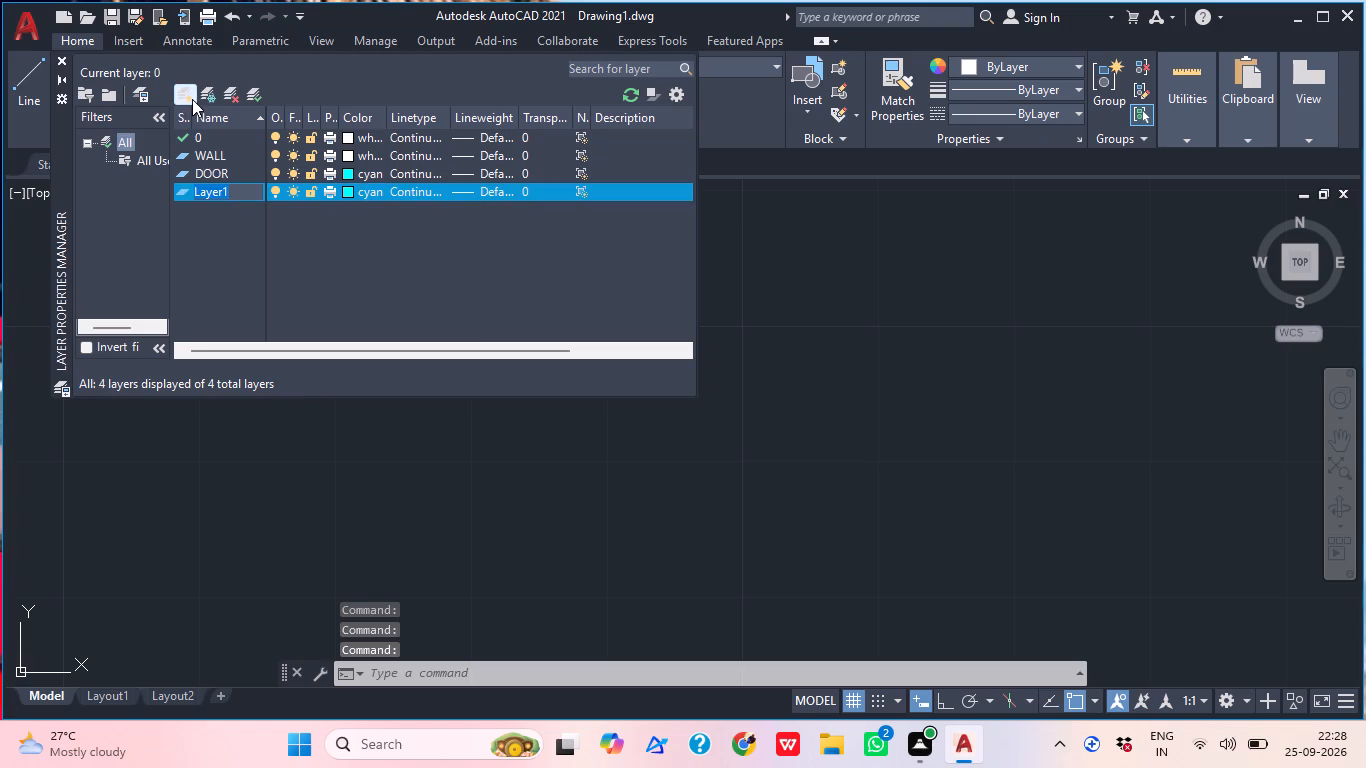
pyautogui.press('w')
pyautogui.write('IND')
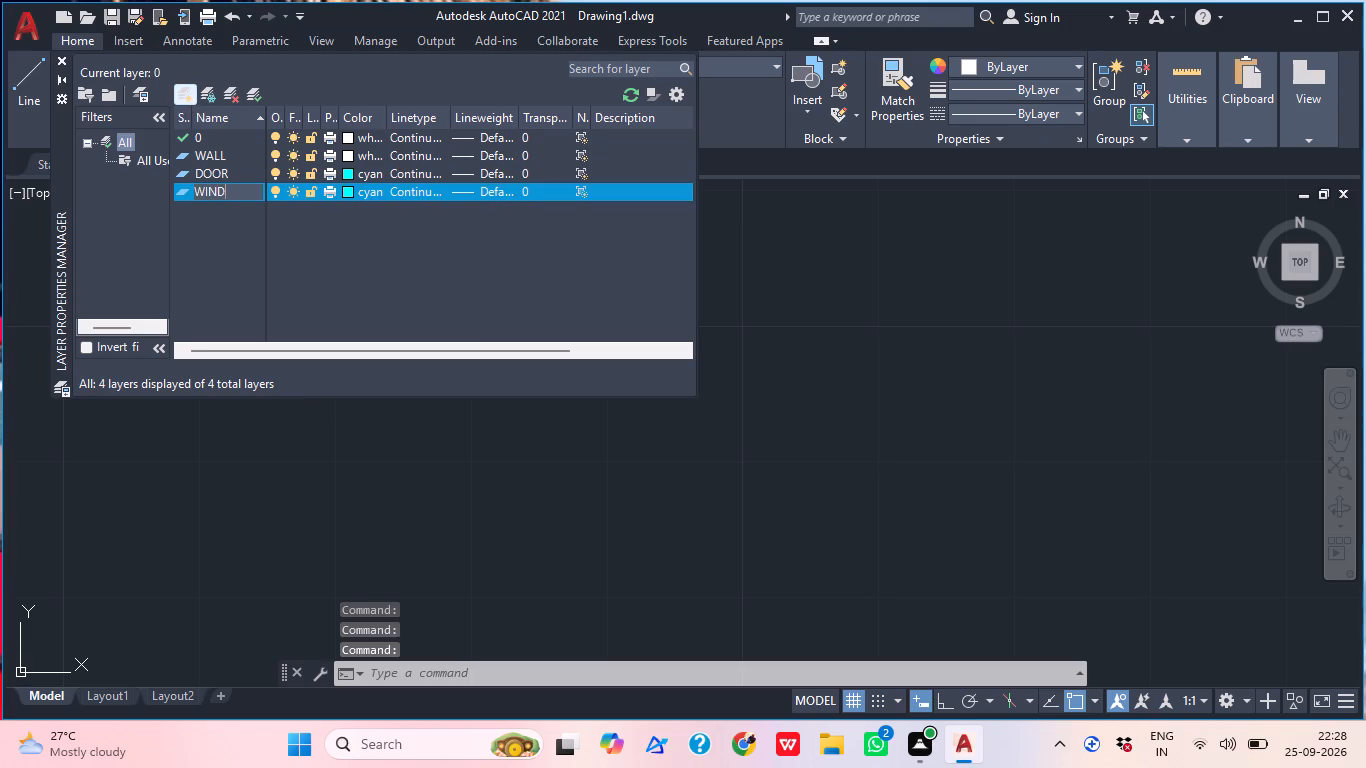
pyautogui.write('OW')
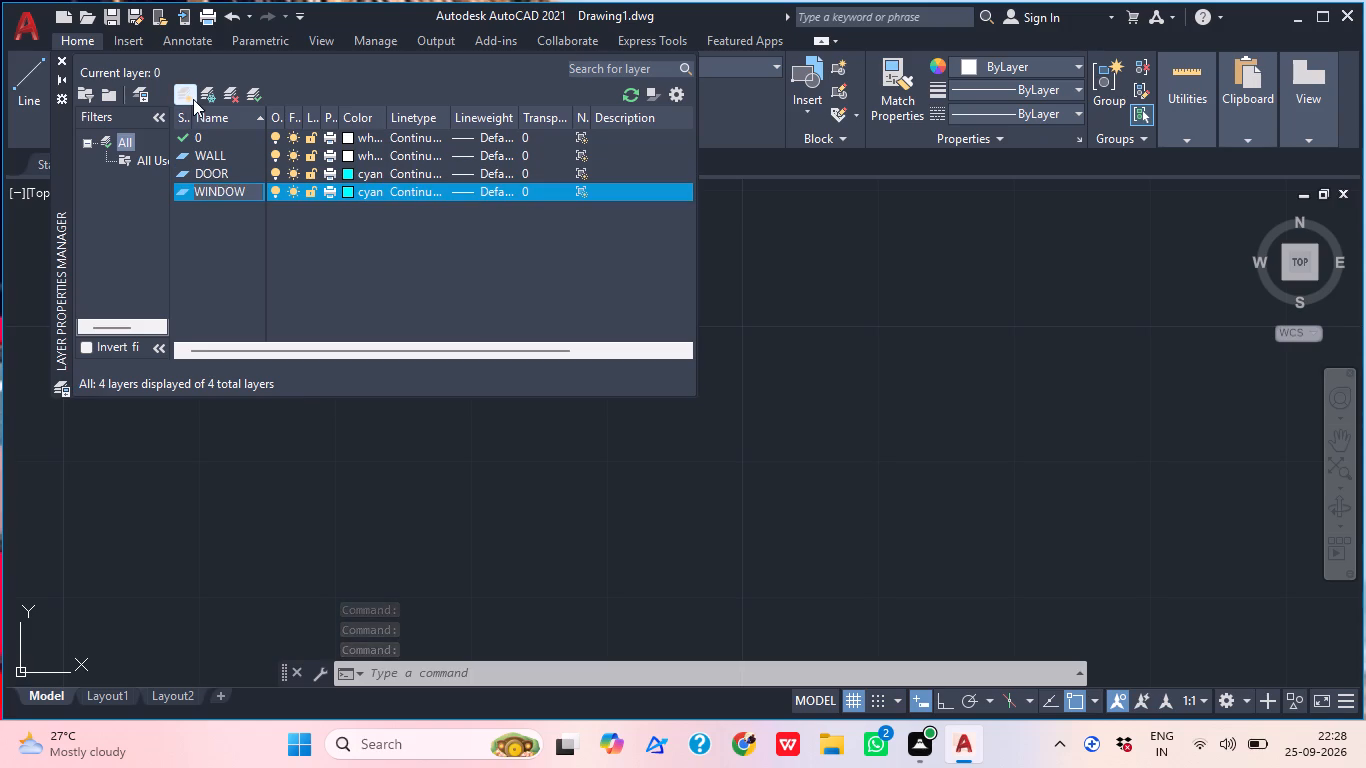
pyautogui.click(346, 186)
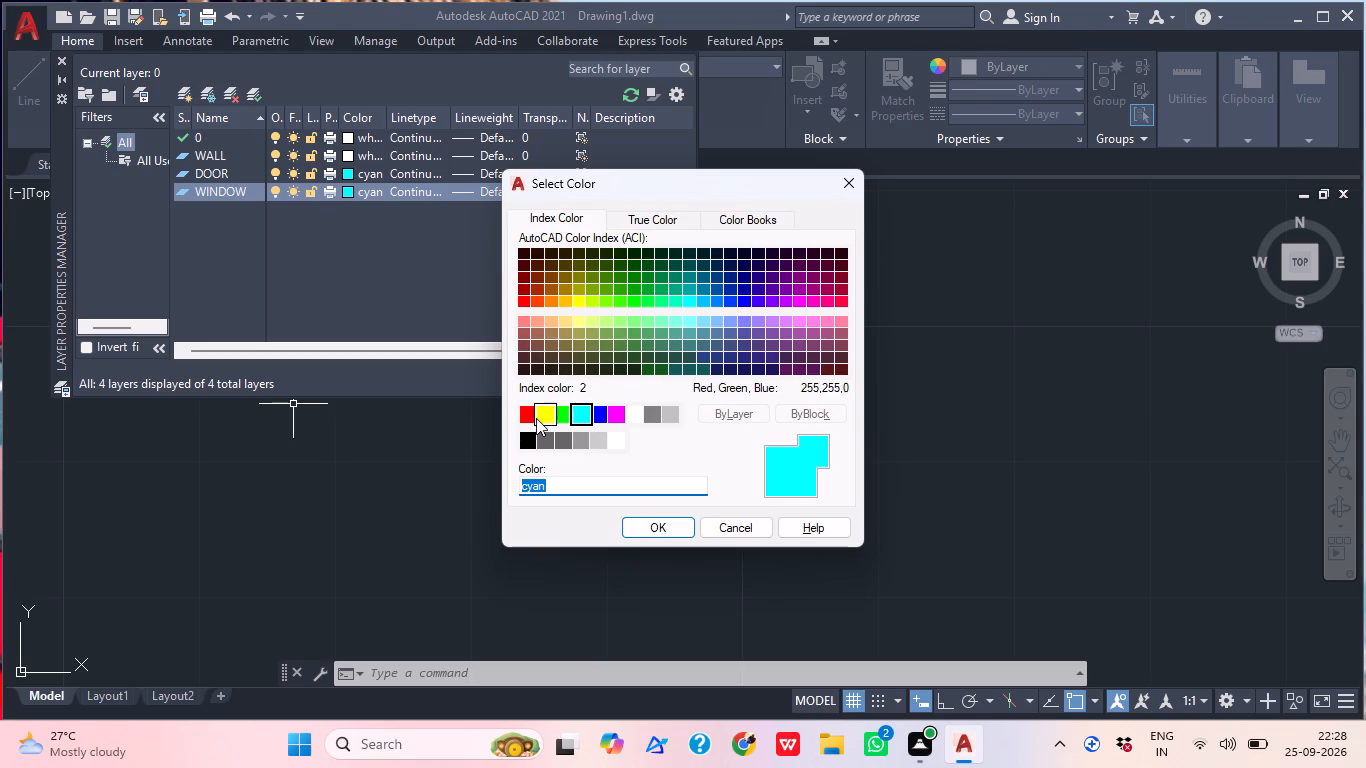
pyautogui.doubleClick(528, 420)
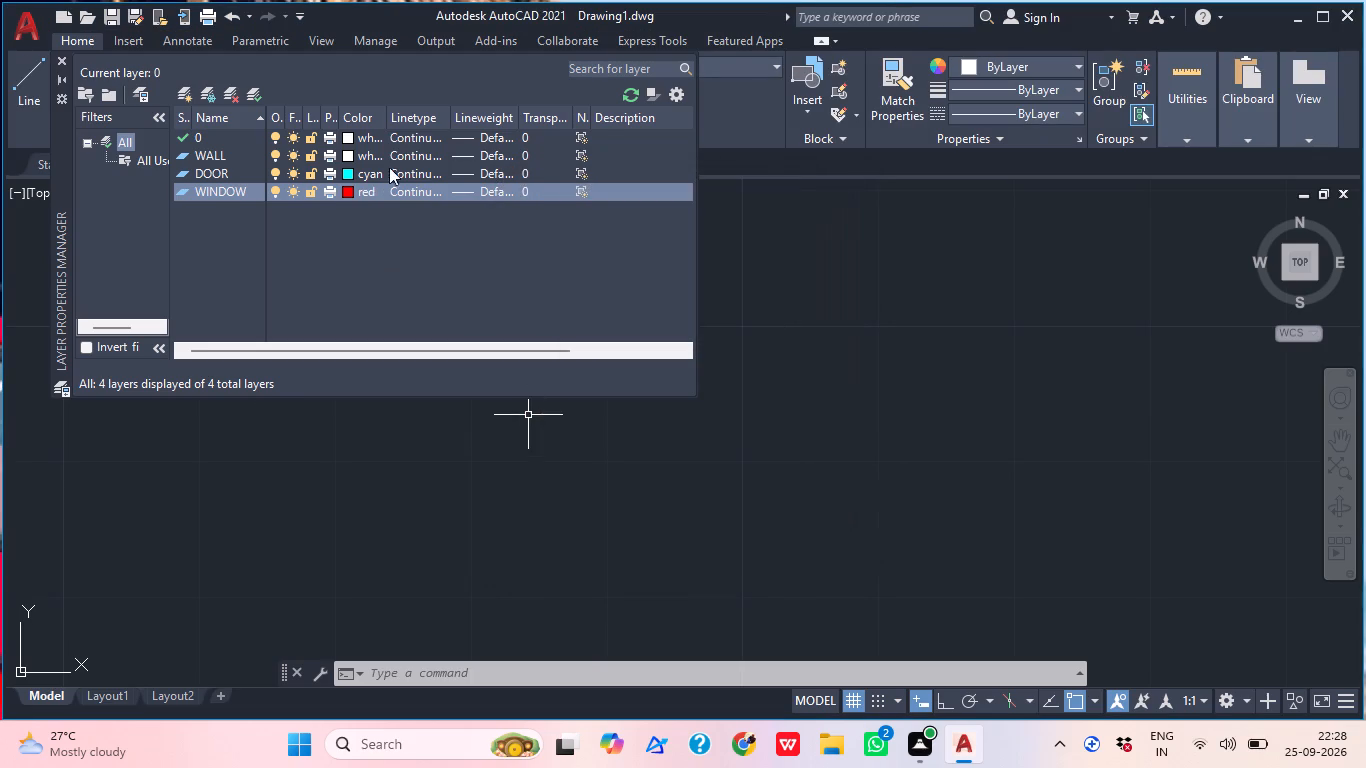
# Create a new layer named FURNITURE and set its color to green.
pyautogui.click(189, 100)
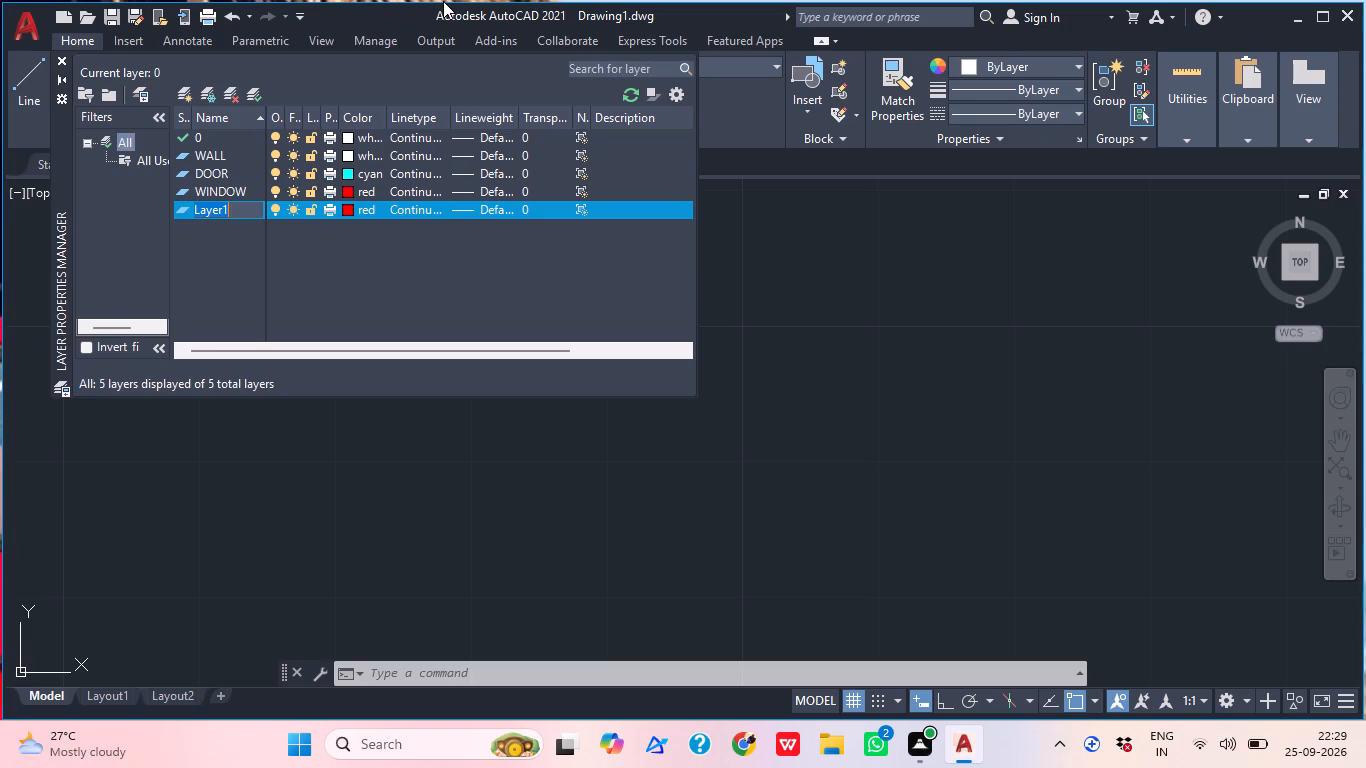
pyautogui.press('f')
pyautogui.press('r')
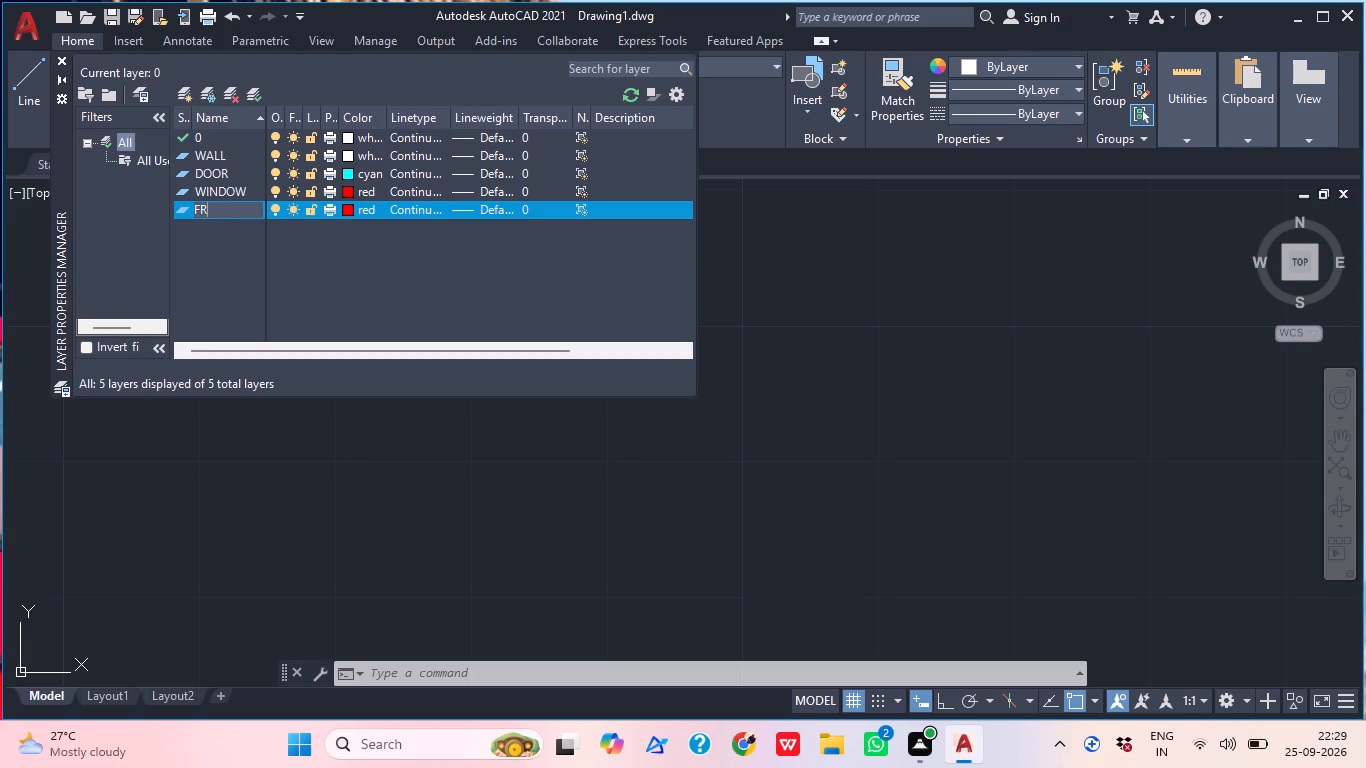
pyautogui.press('BackSpace')
pyautogui.write('URNITU')
pyautogui.write('RE')
pyautogui.click(346, 212)
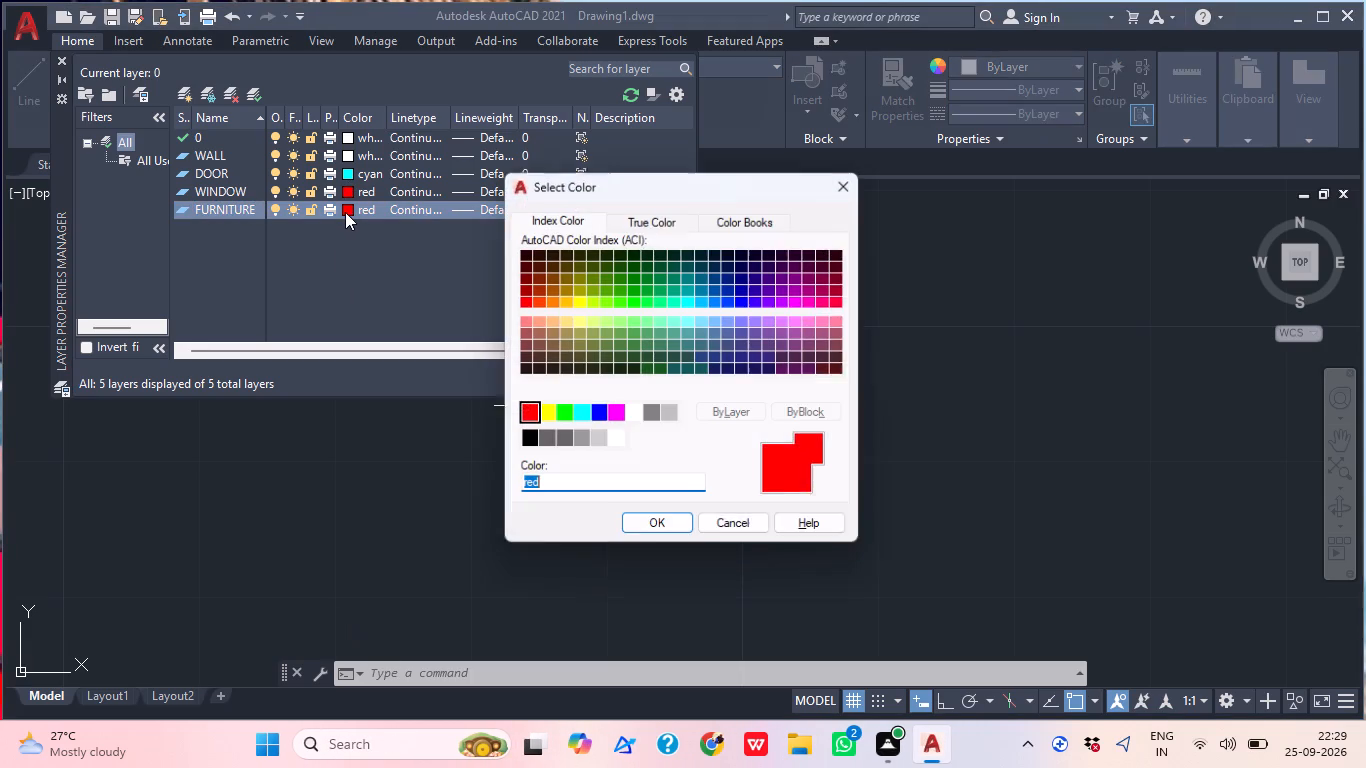
pyautogui.click(555, 423)
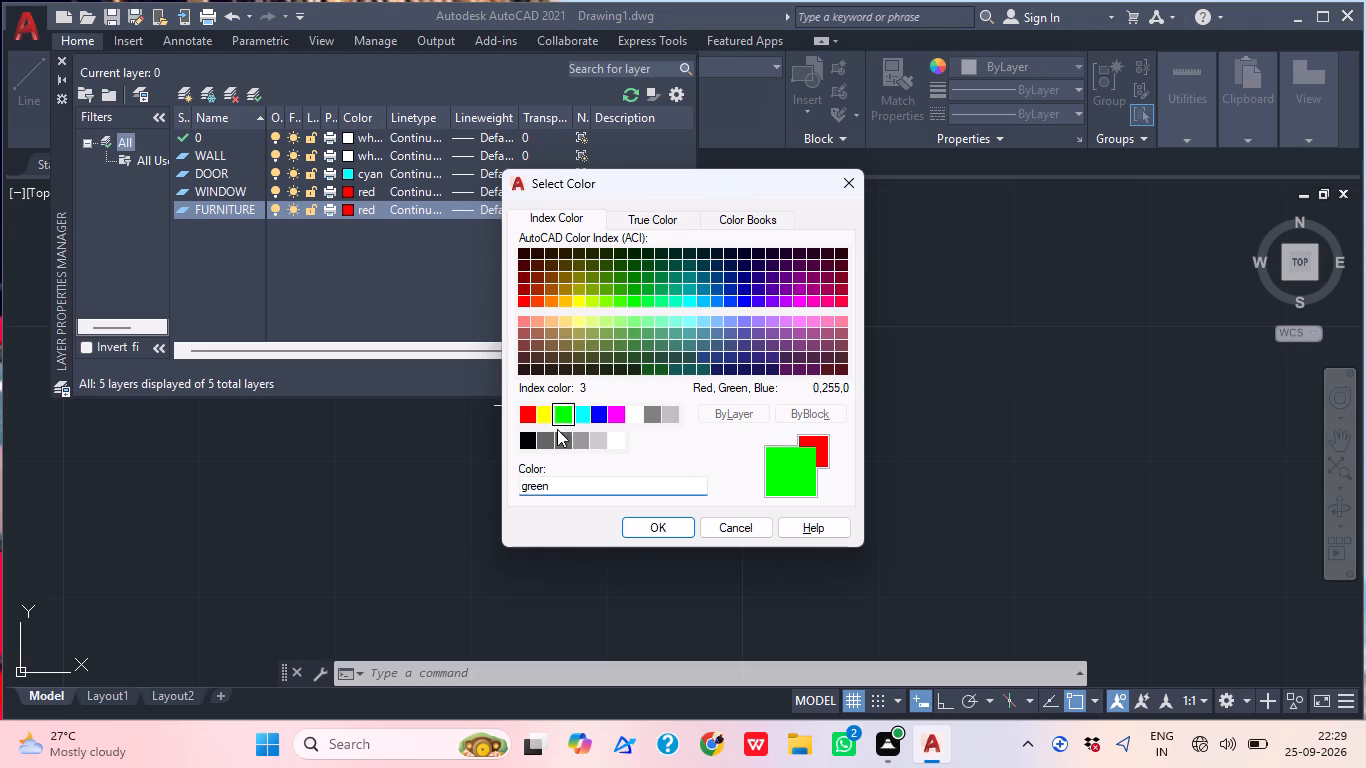
pyautogui.click(633, 530)
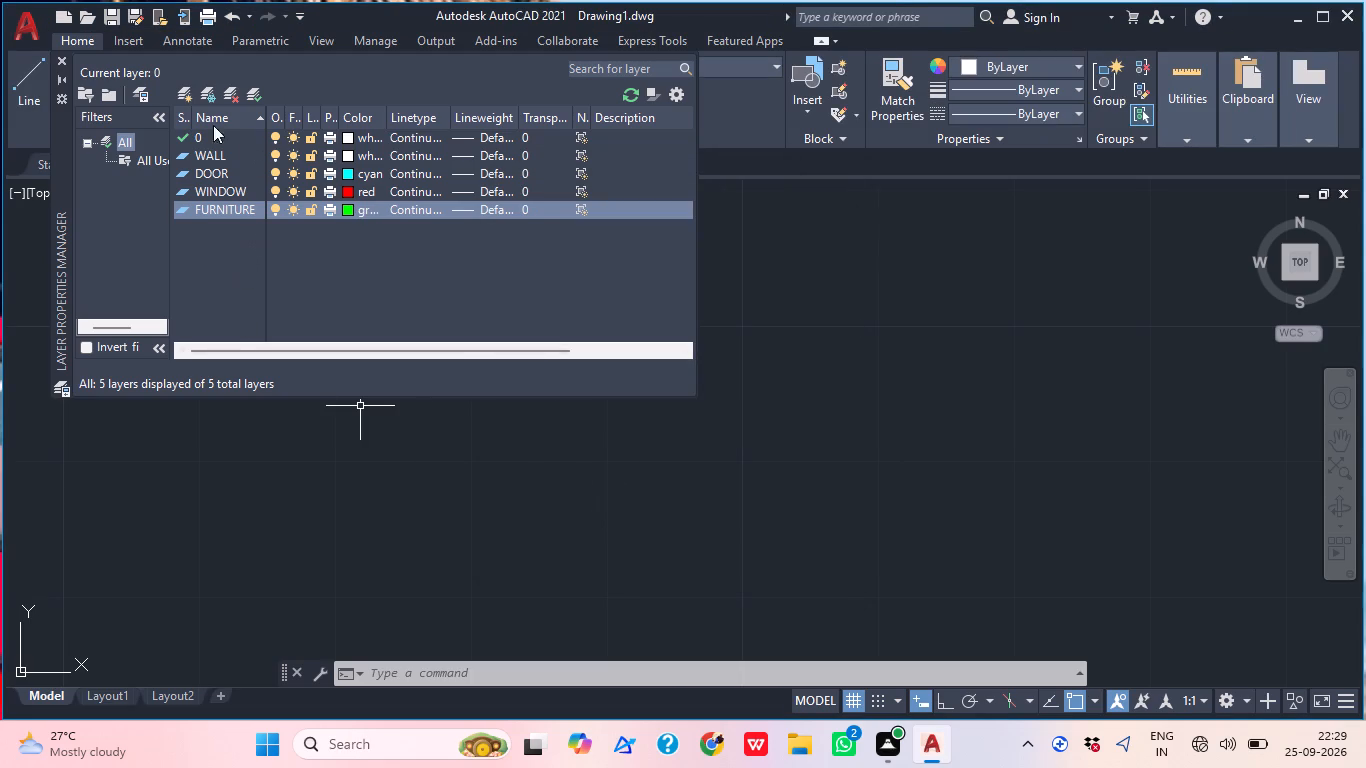
# Create a new layer named TEXT and set its color to yellow.
pyautogui.click(186, 107)
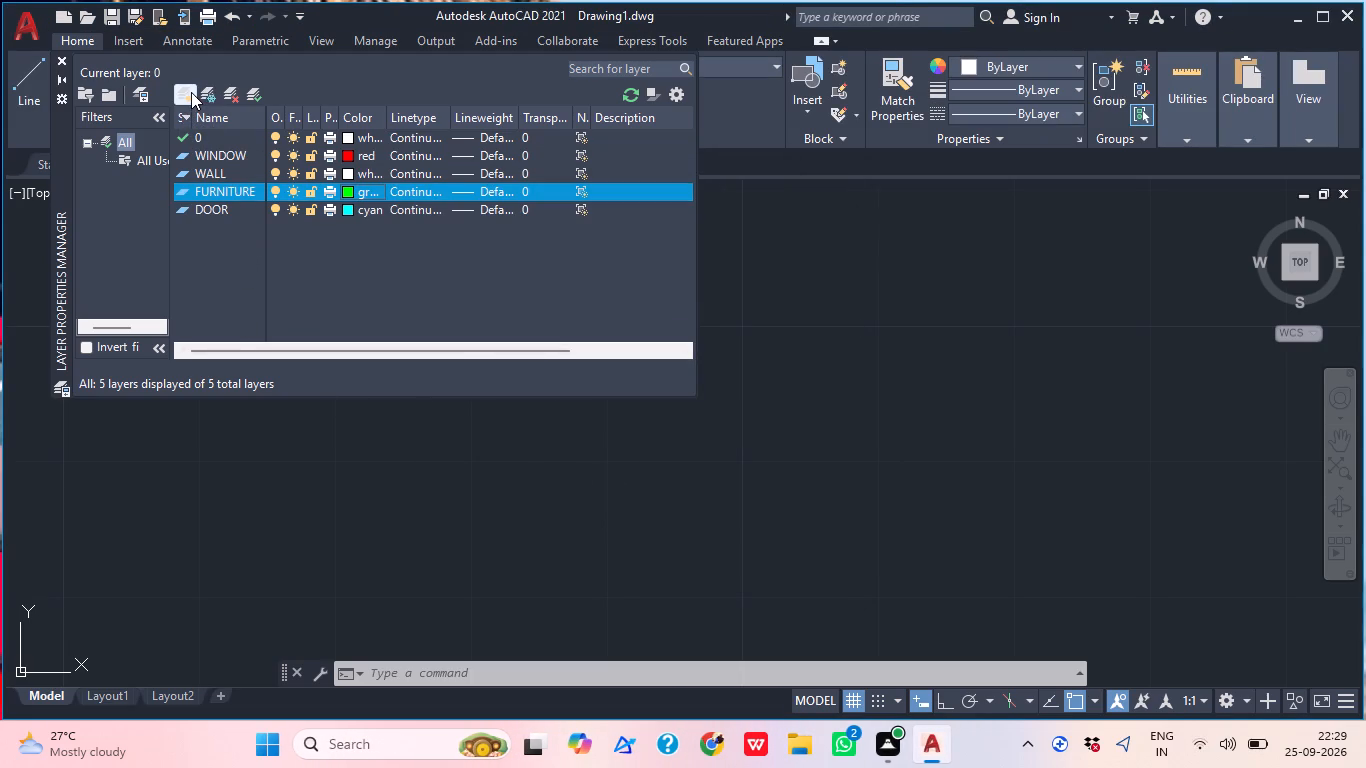
pyautogui.click(191, 92)
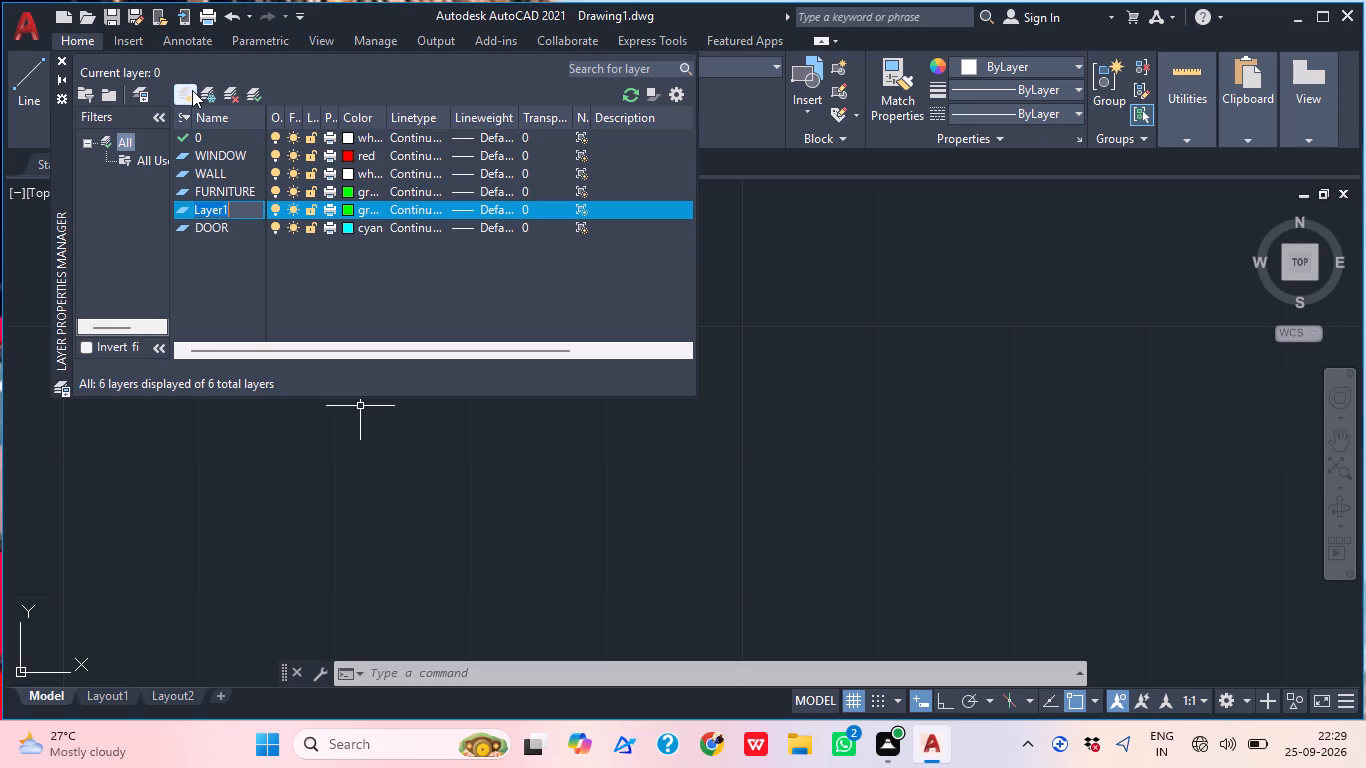
pyautogui.write('TEXT')
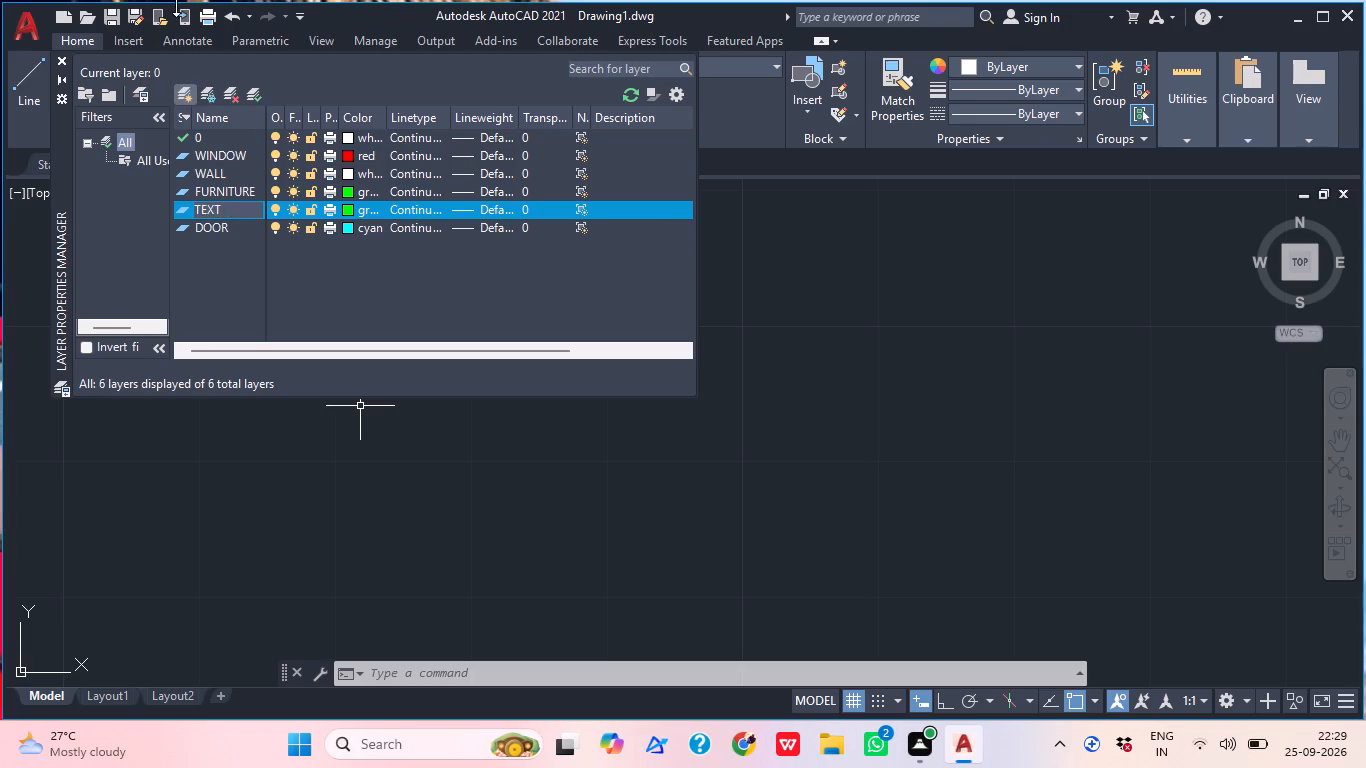
pyautogui.click(346, 208)
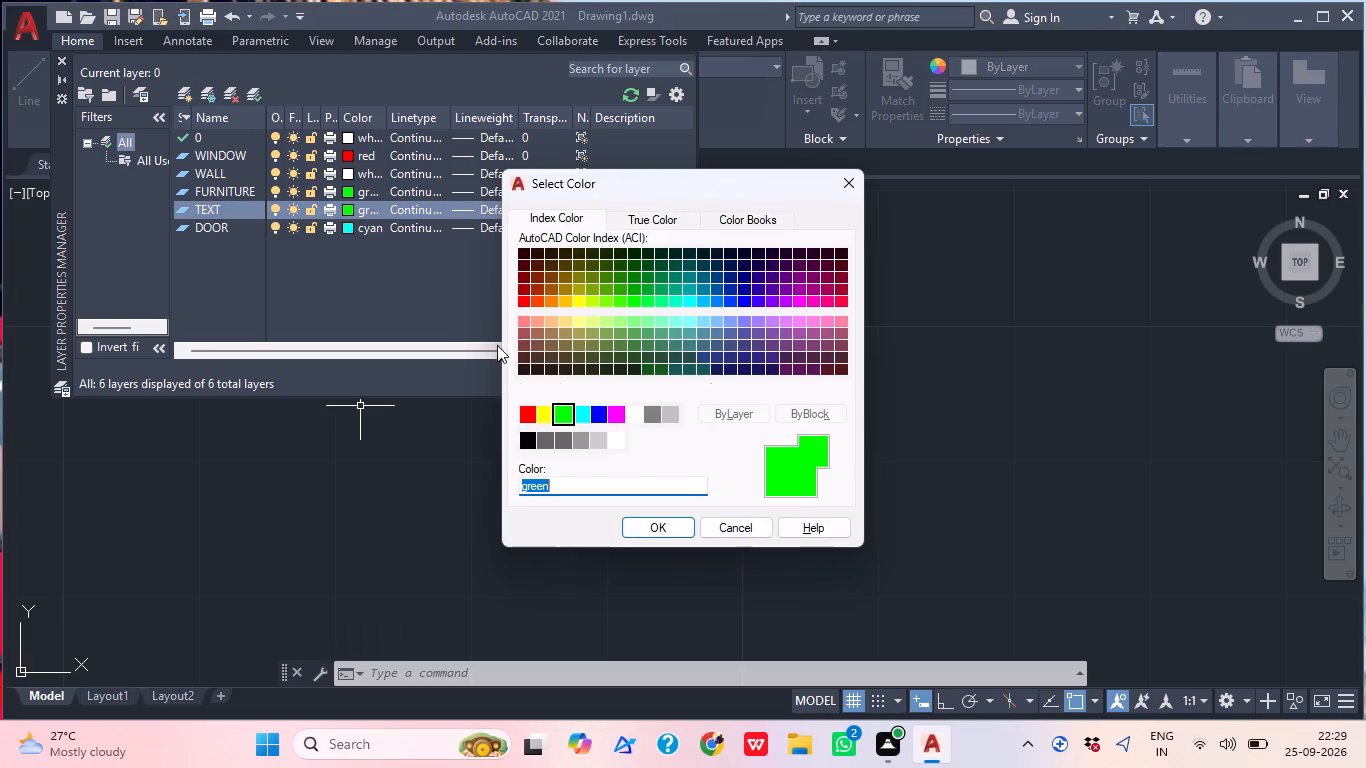
pyautogui.click(547, 408)
pyautogui.click(675, 529)
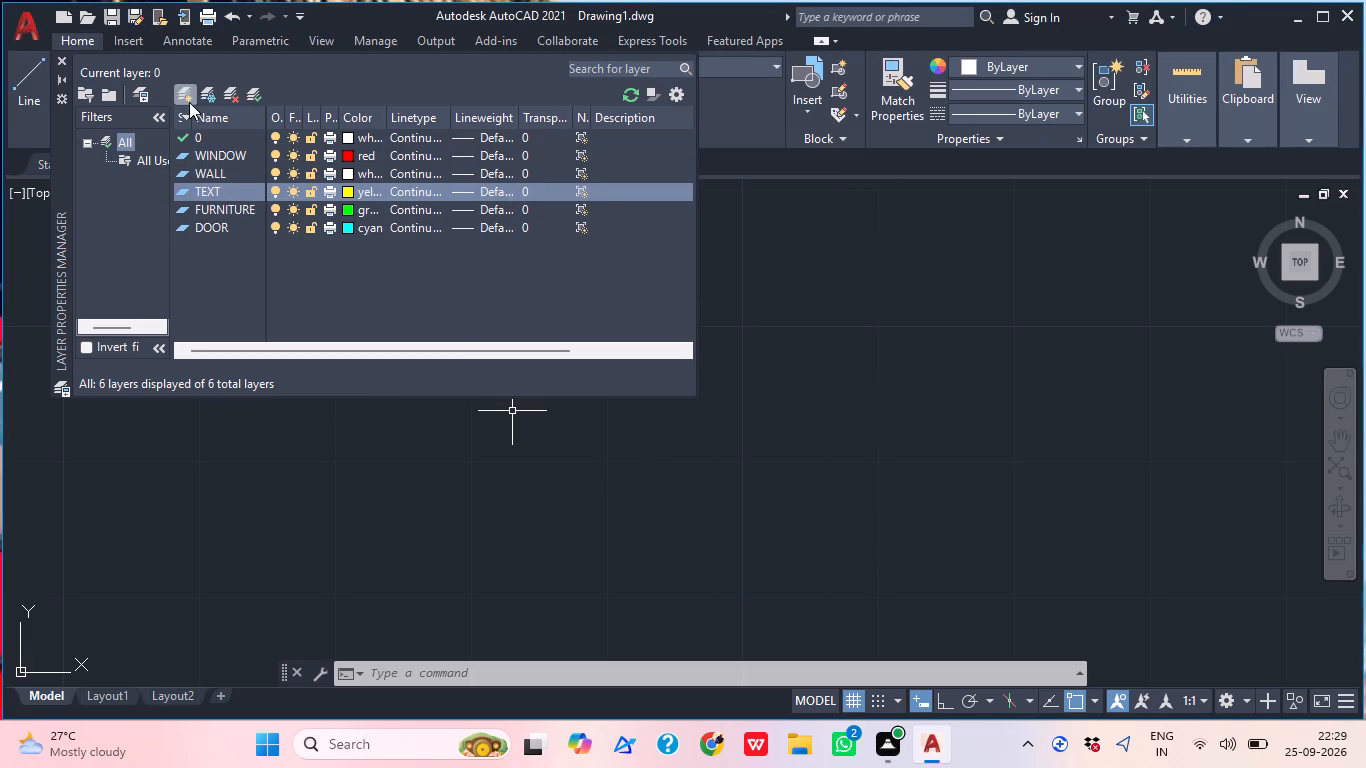
# Create a new layer named DIMENSION and set its color to magenta.
pyautogui.click(184, 95)
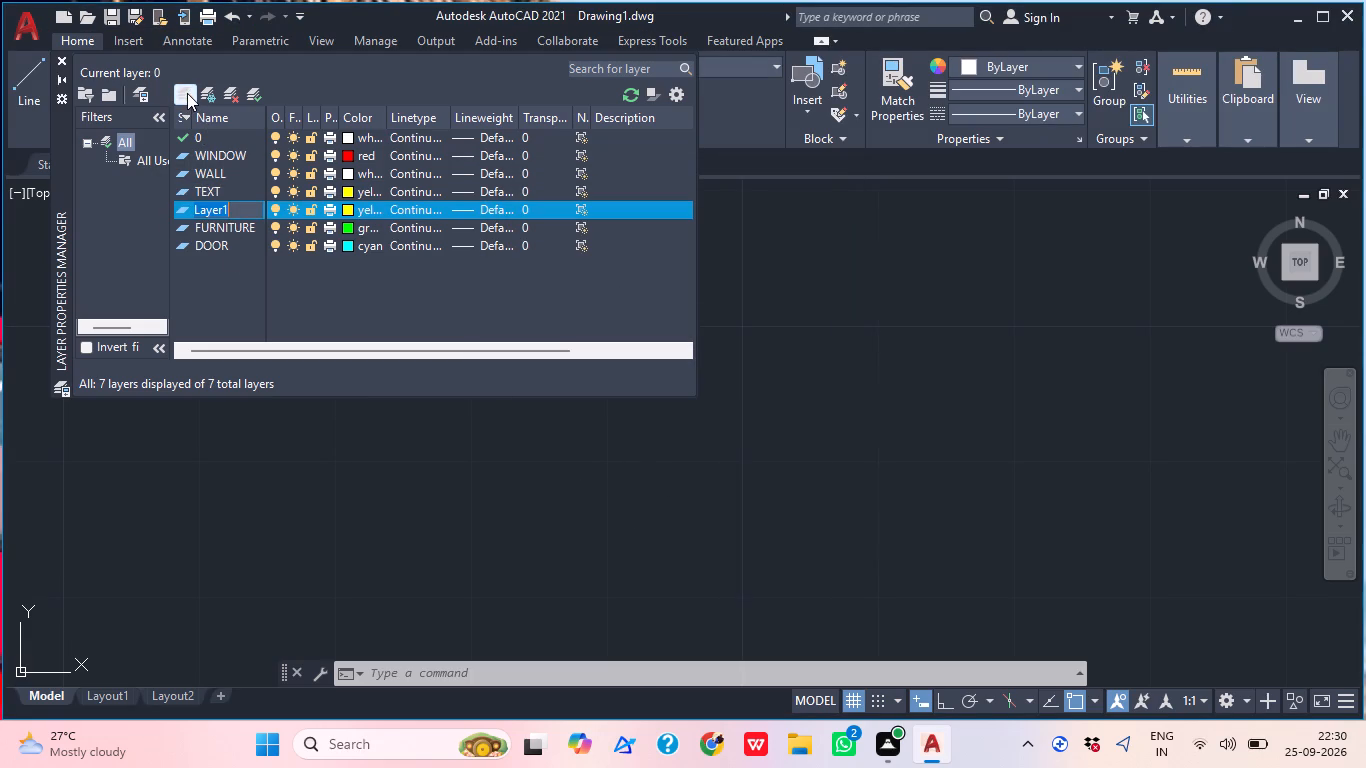
pyautogui.press('d')
pyautogui.press('i')
pyautogui.press('m')
pyautogui.press('e')
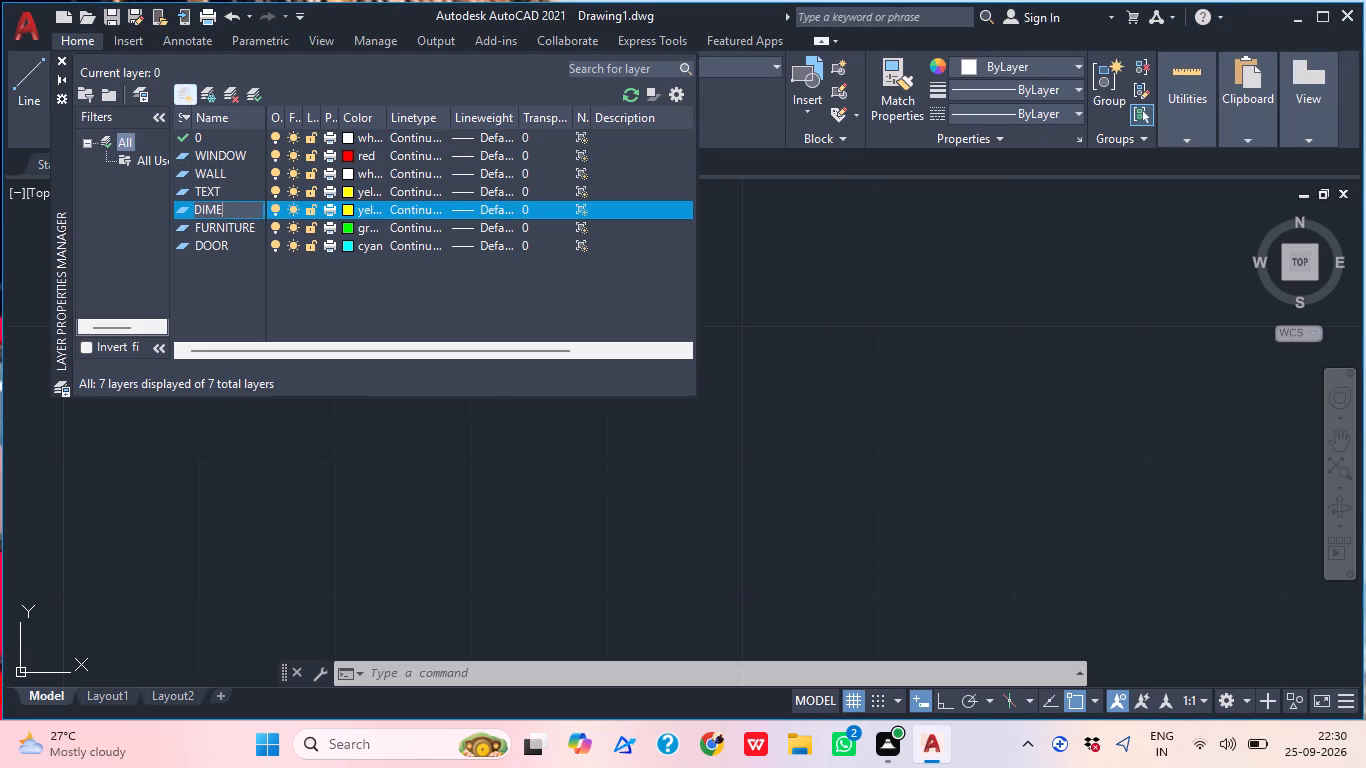
pyautogui.write('NSSI')
pyautogui.press('o')
pyautogui.press('n')
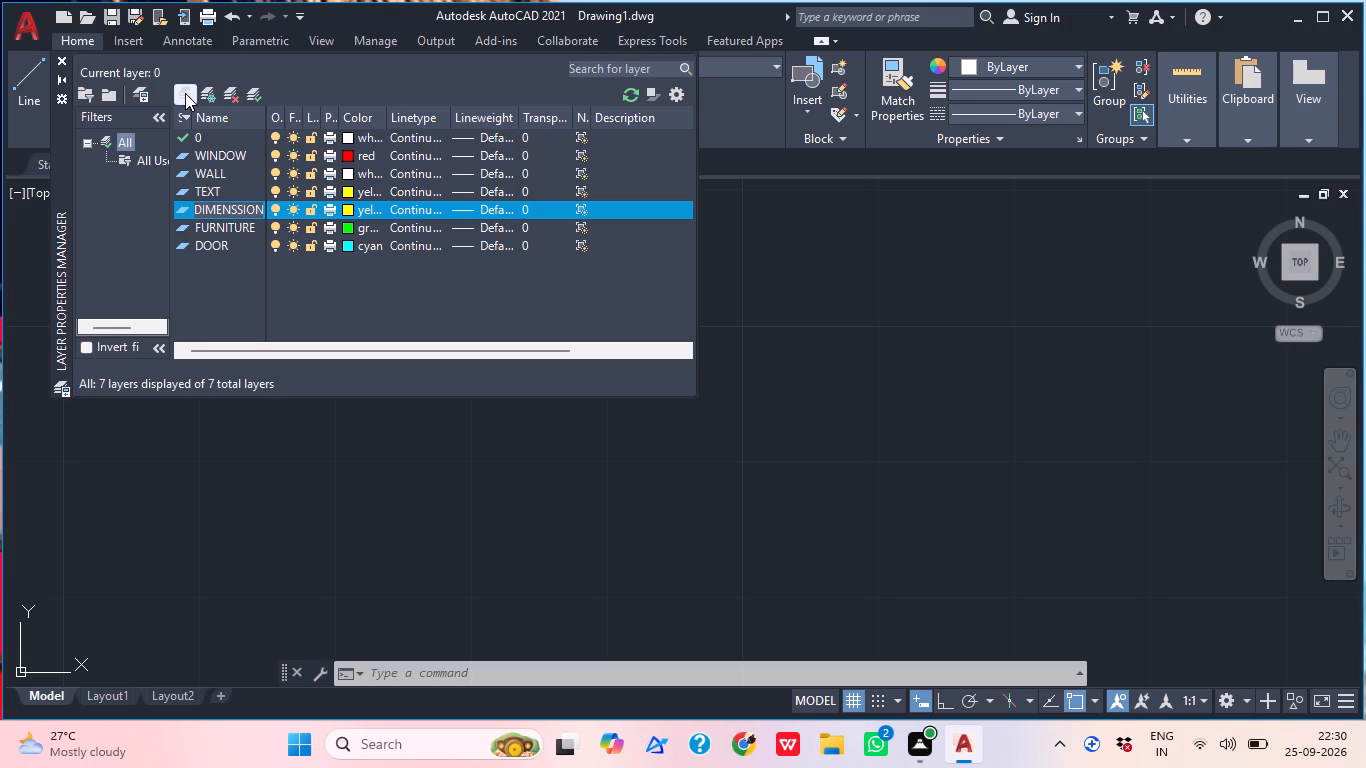
pyautogui.press('BackSpace')
pyautogui.press('BackSpace')
pyautogui.press('BackSpace')
pyautogui.press('BackSpace')
pyautogui.write('ION')
pyautogui.click(349, 206)
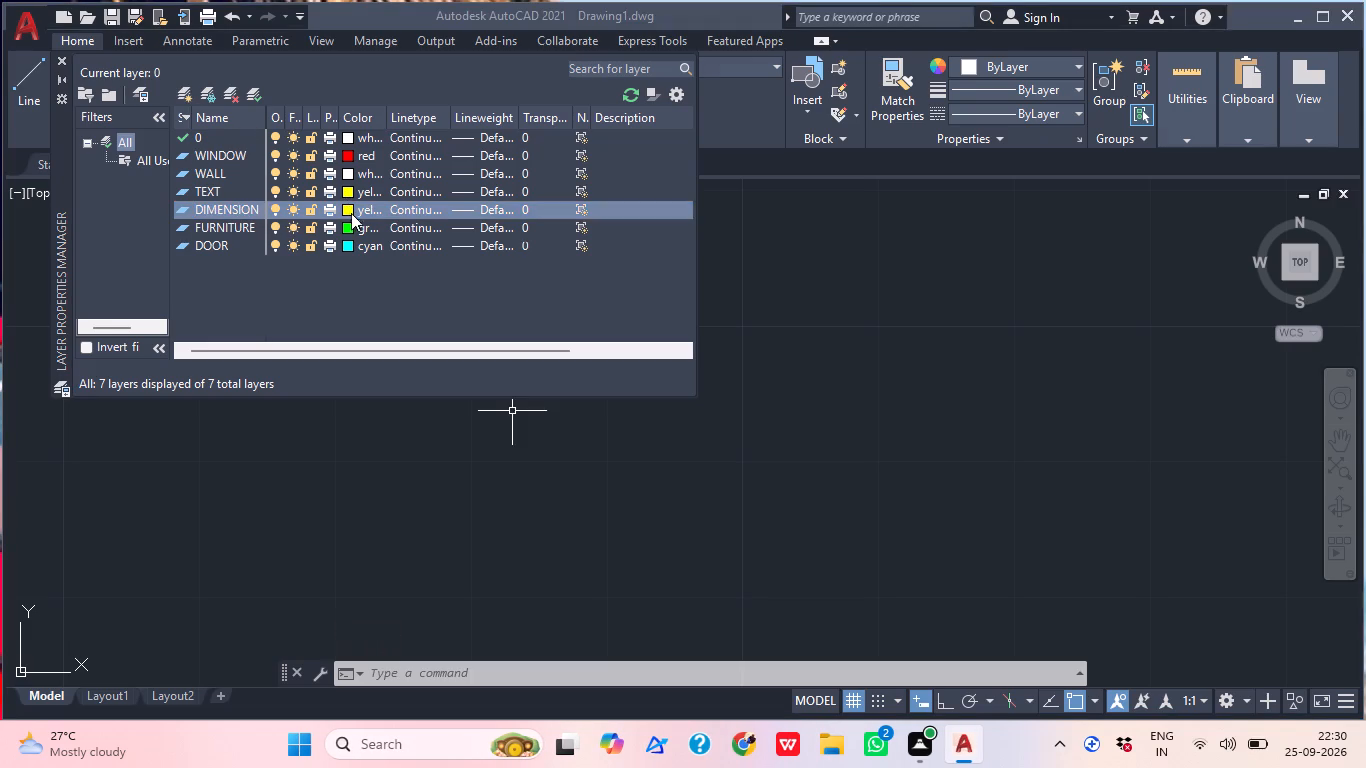
pyautogui.click(616, 407)
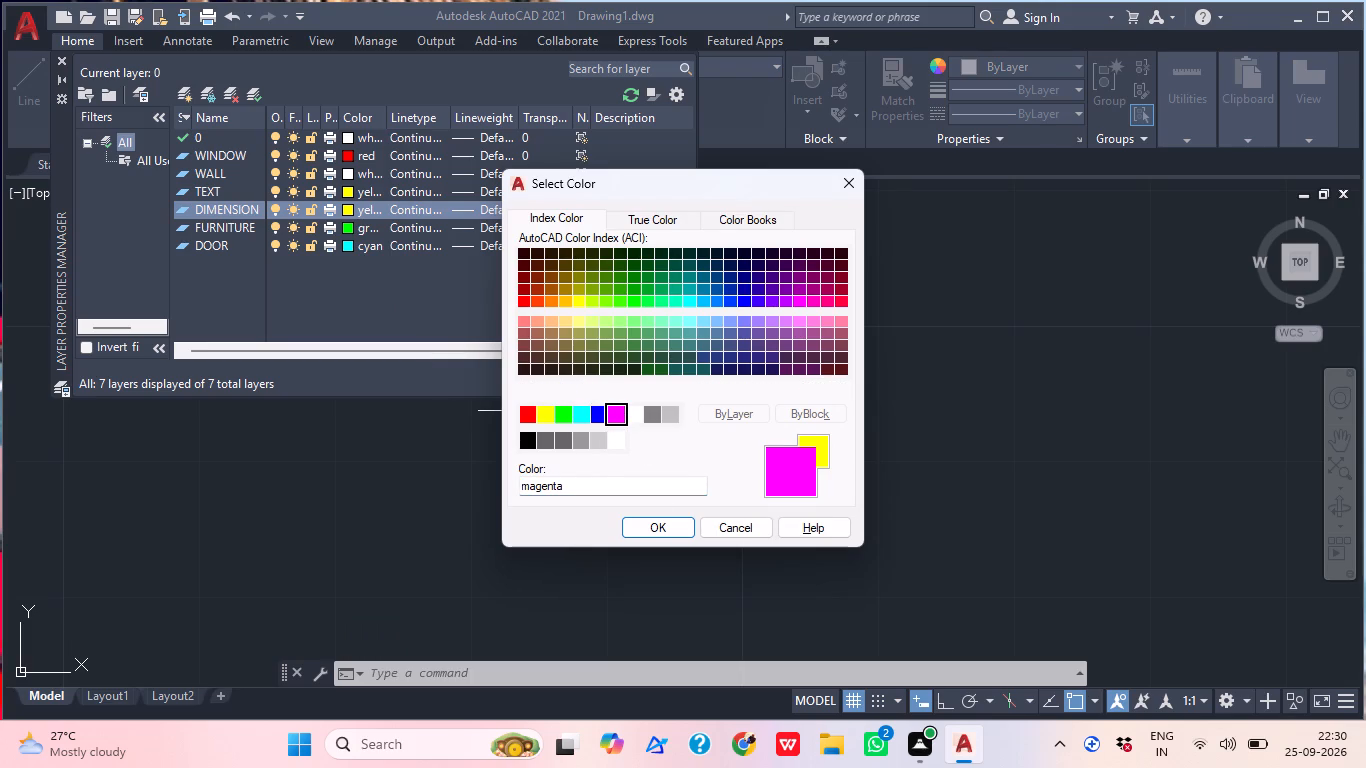
pyautogui.doubleClick(648, 528)
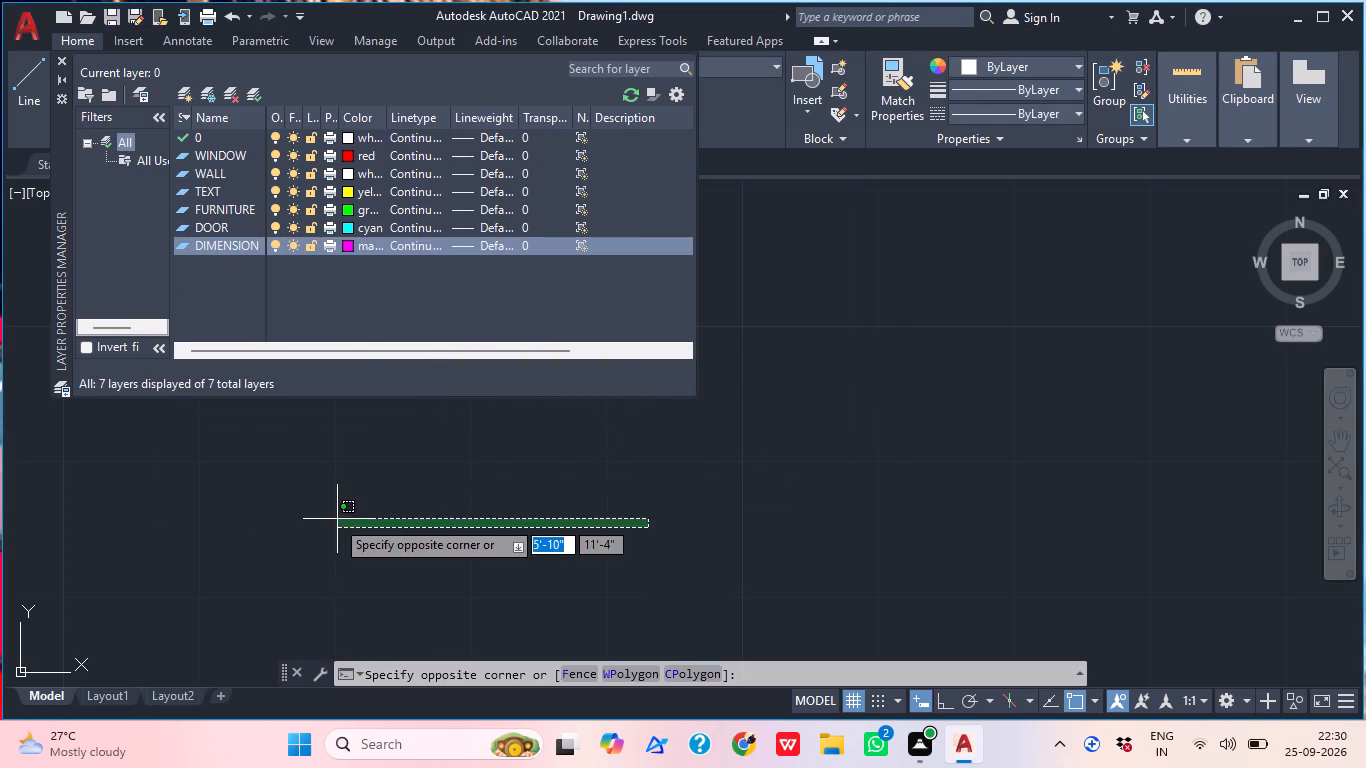
pyautogui.click(328, 519)
pyautogui.click(405, 560)
pyautogui.click(334, 508)
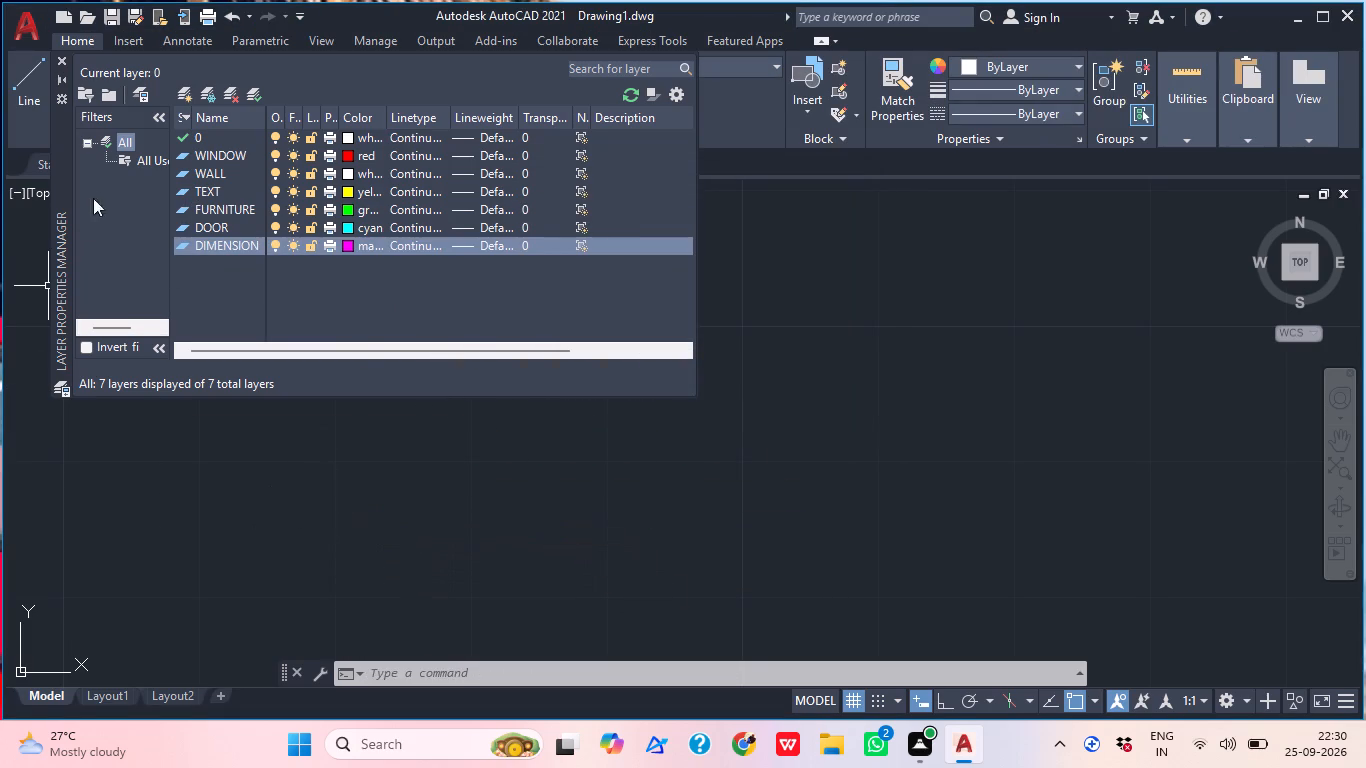
# Create a new layer named HATCH, set its color to blue, and close the layer manager.
pyautogui.click(182, 91)
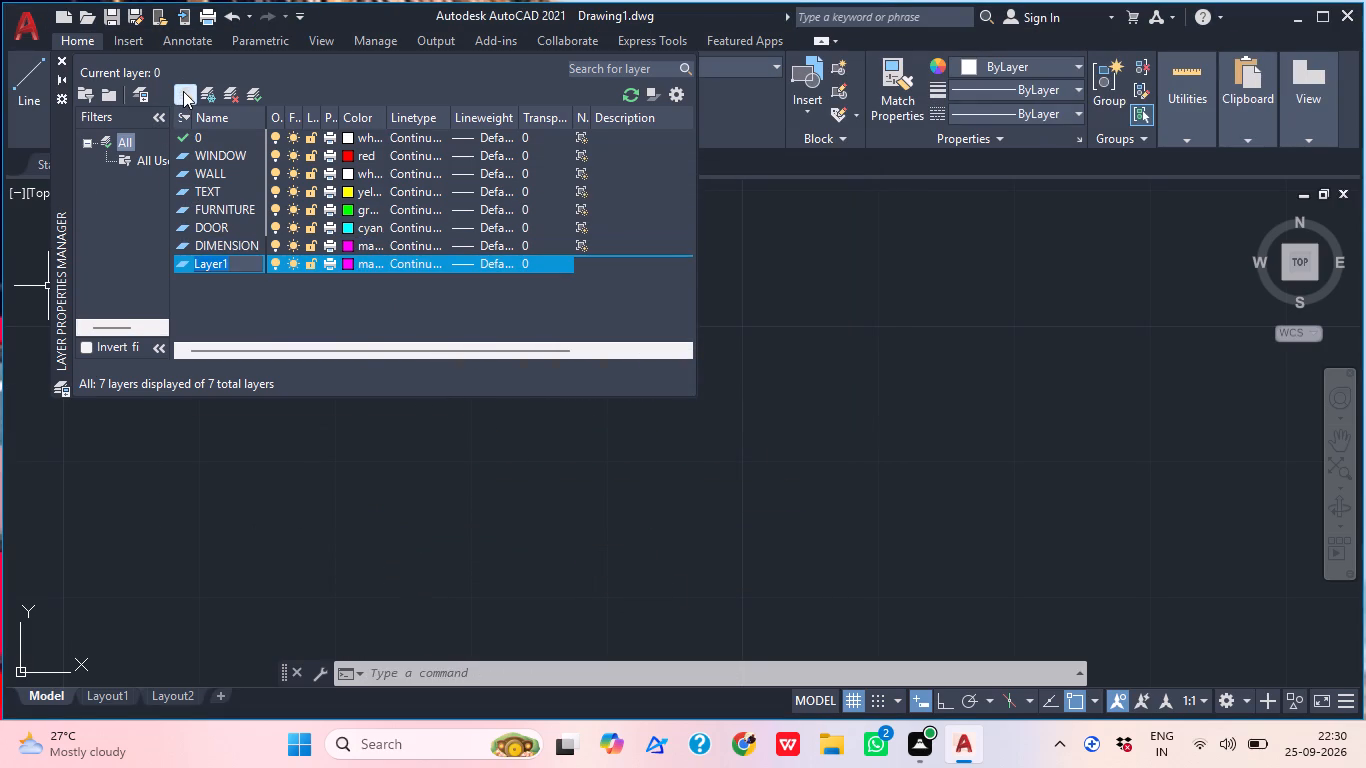
pyautogui.press('h')
pyautogui.write('ATCH')
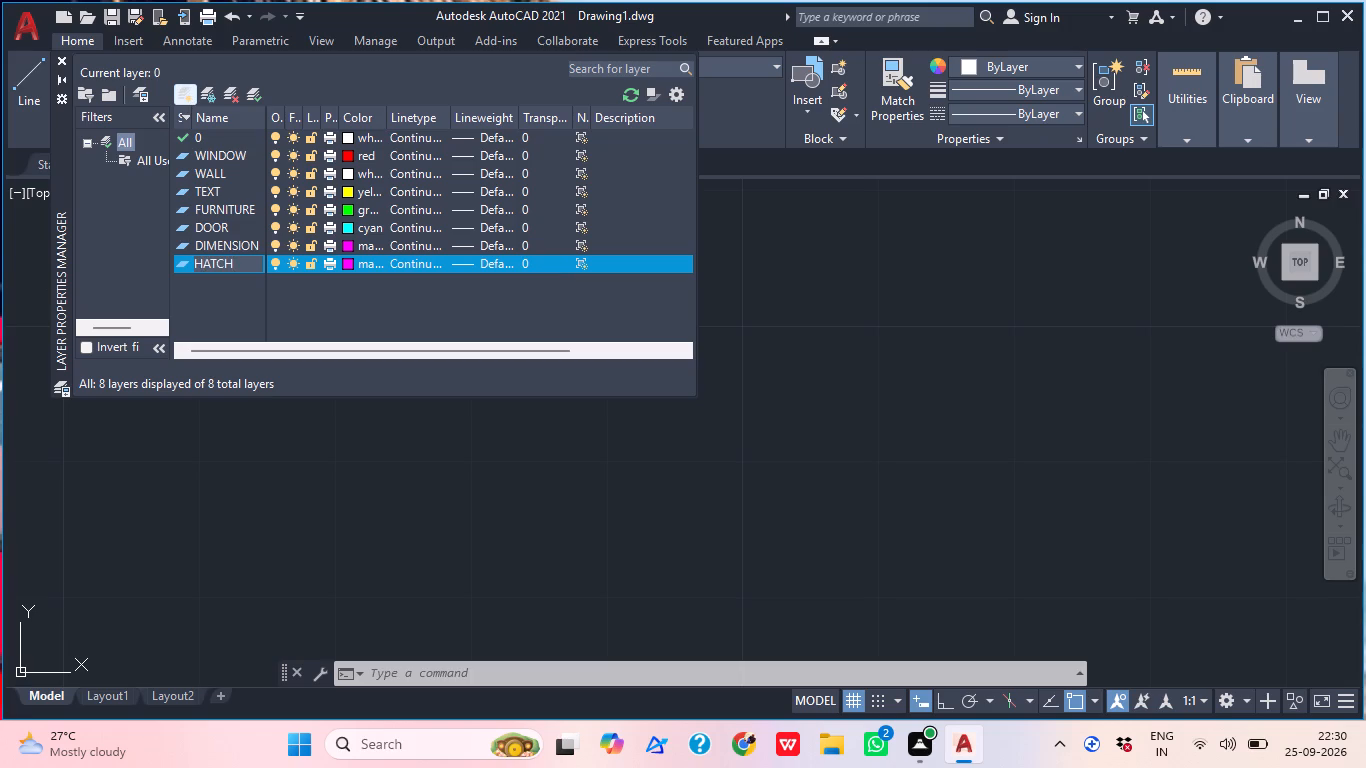
pyautogui.click(349, 261)
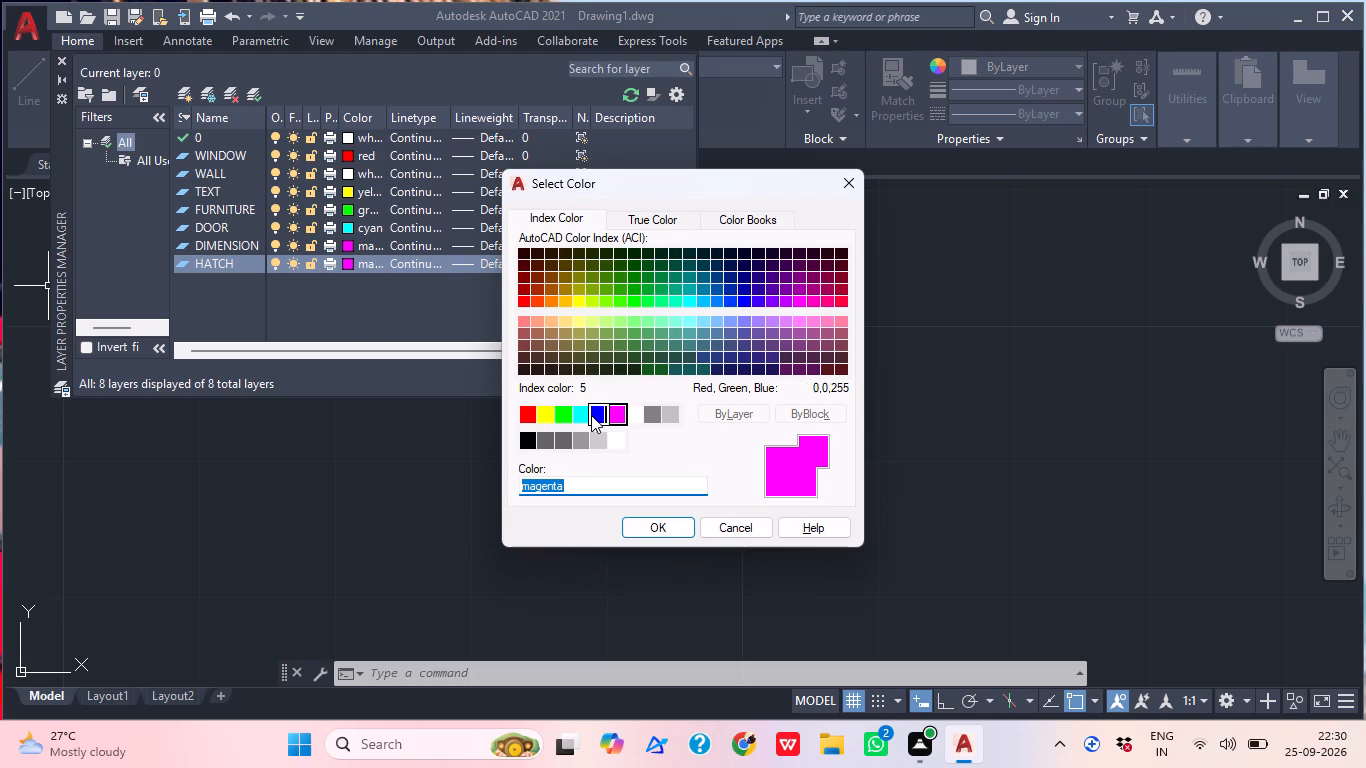
pyautogui.click(591, 415)
pyautogui.click(659, 528)
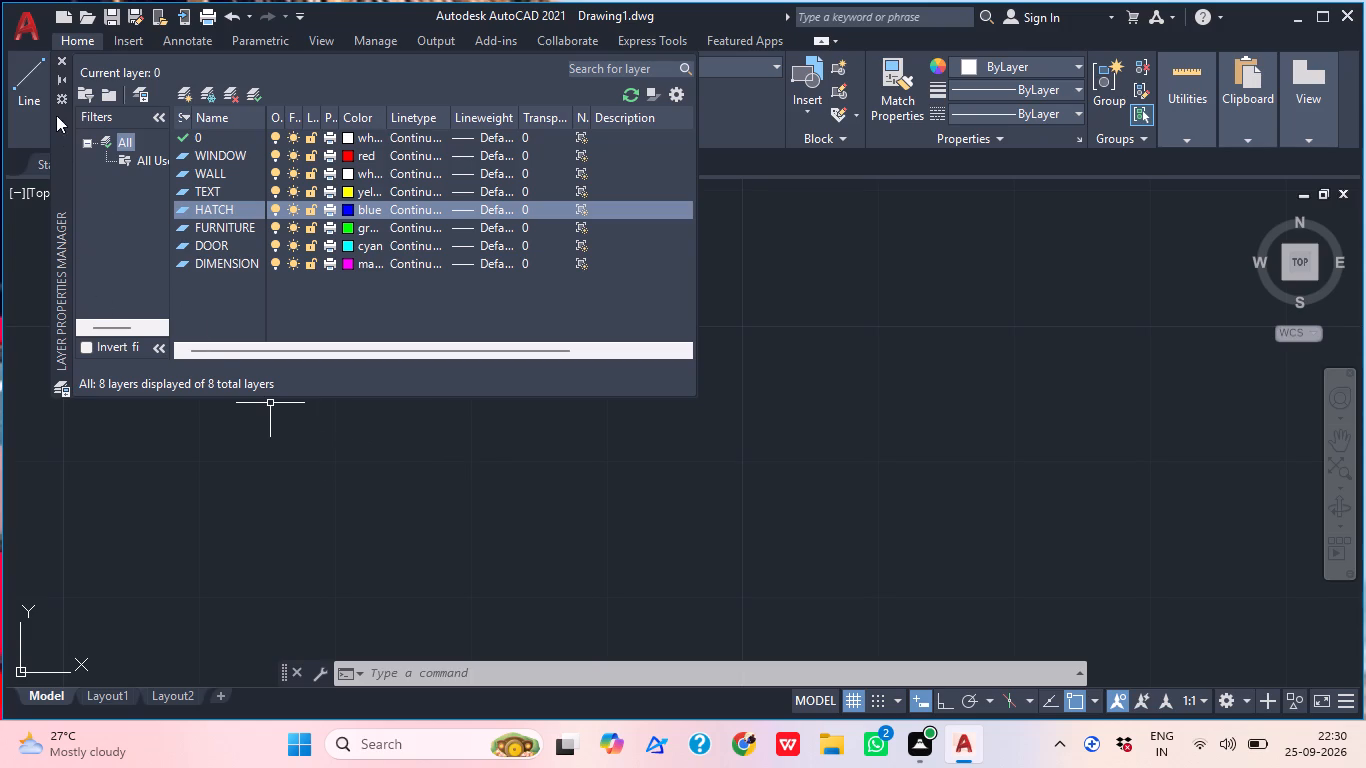
pyautogui.click(61, 59)
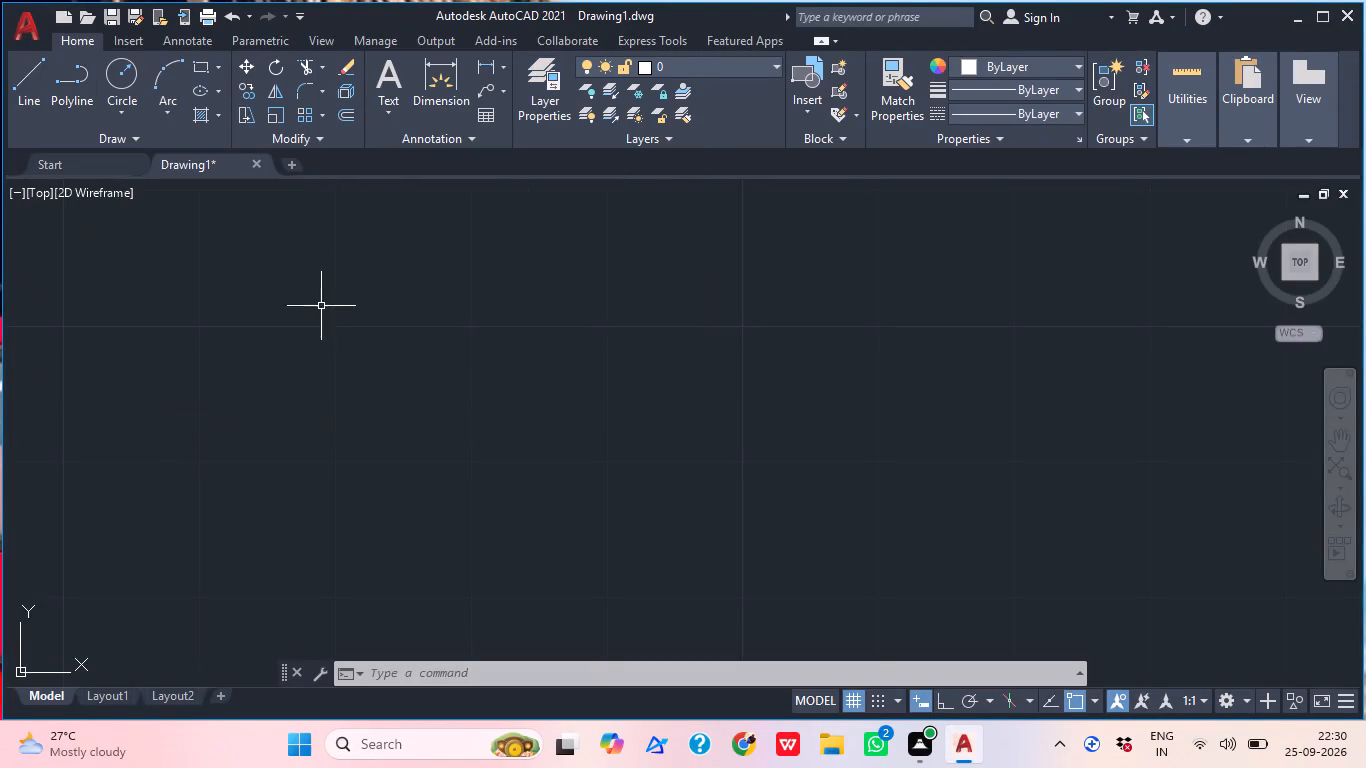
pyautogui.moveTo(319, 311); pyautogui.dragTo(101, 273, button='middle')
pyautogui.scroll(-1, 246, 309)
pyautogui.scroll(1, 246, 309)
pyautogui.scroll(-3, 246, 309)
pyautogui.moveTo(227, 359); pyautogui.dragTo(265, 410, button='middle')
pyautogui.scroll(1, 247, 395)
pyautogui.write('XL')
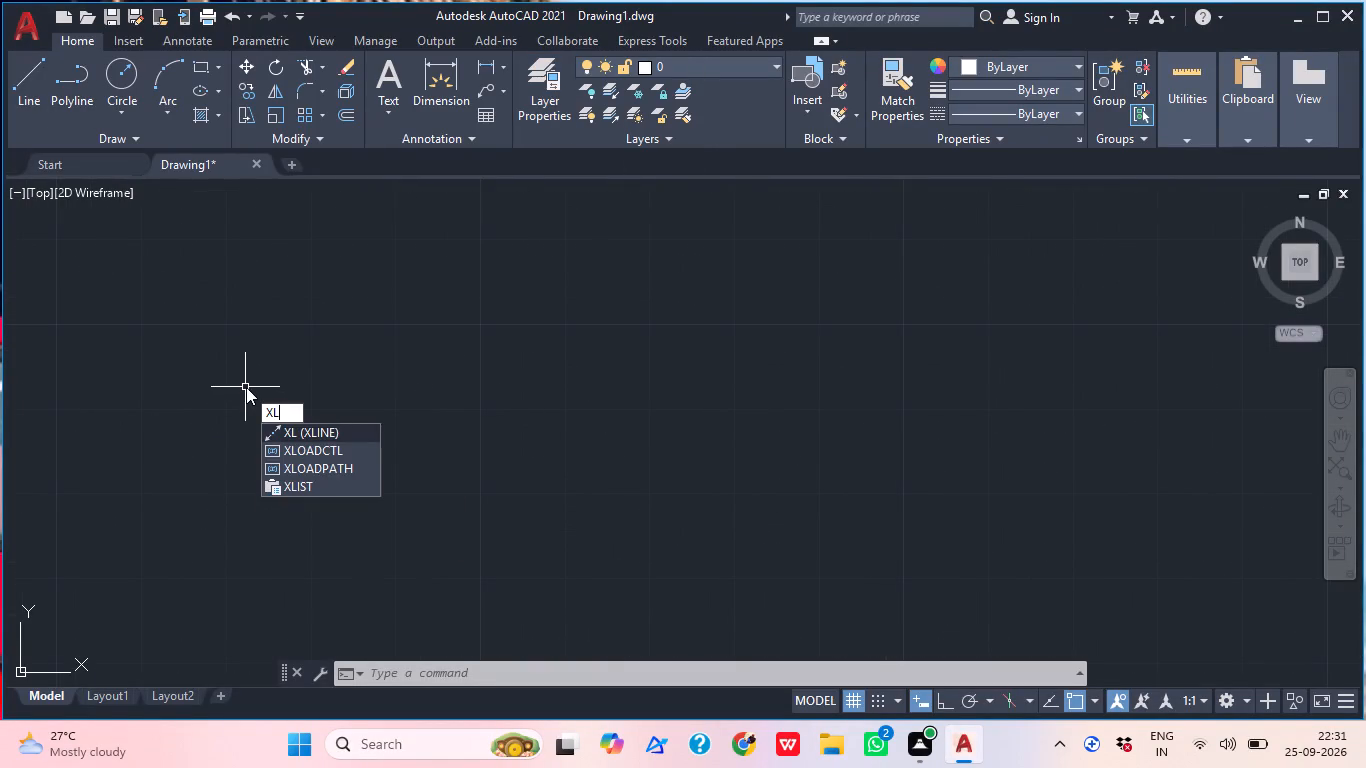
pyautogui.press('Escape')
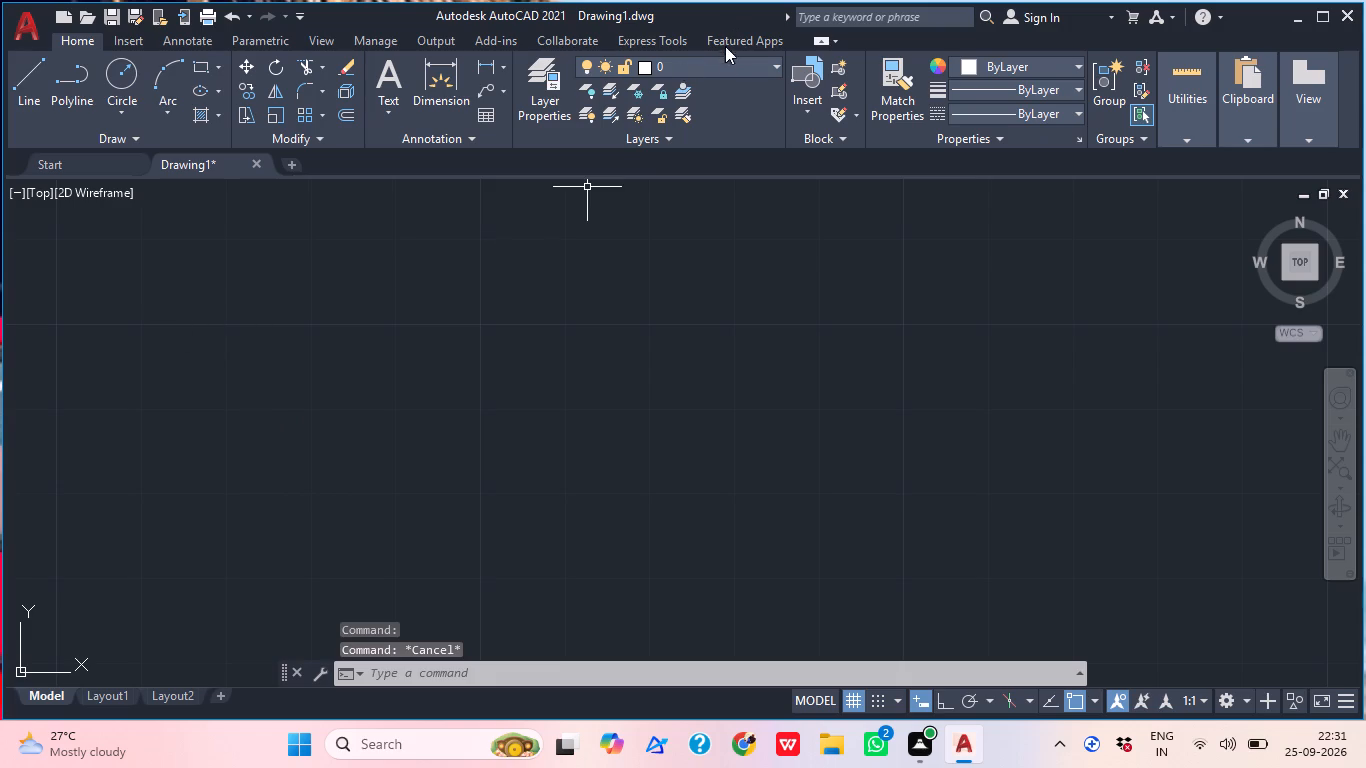
# Make WALL the current layer.
pyautogui.click(722, 63)
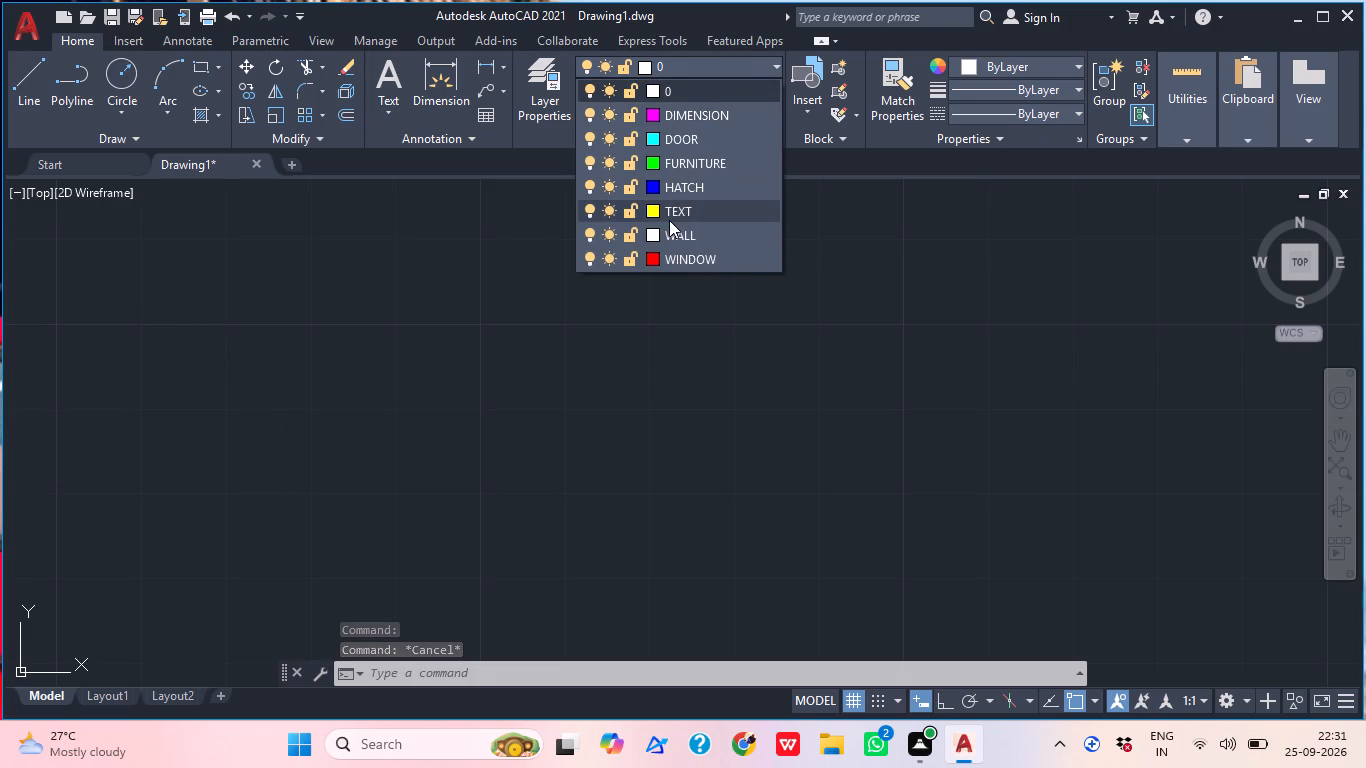
pyautogui.click(667, 231)
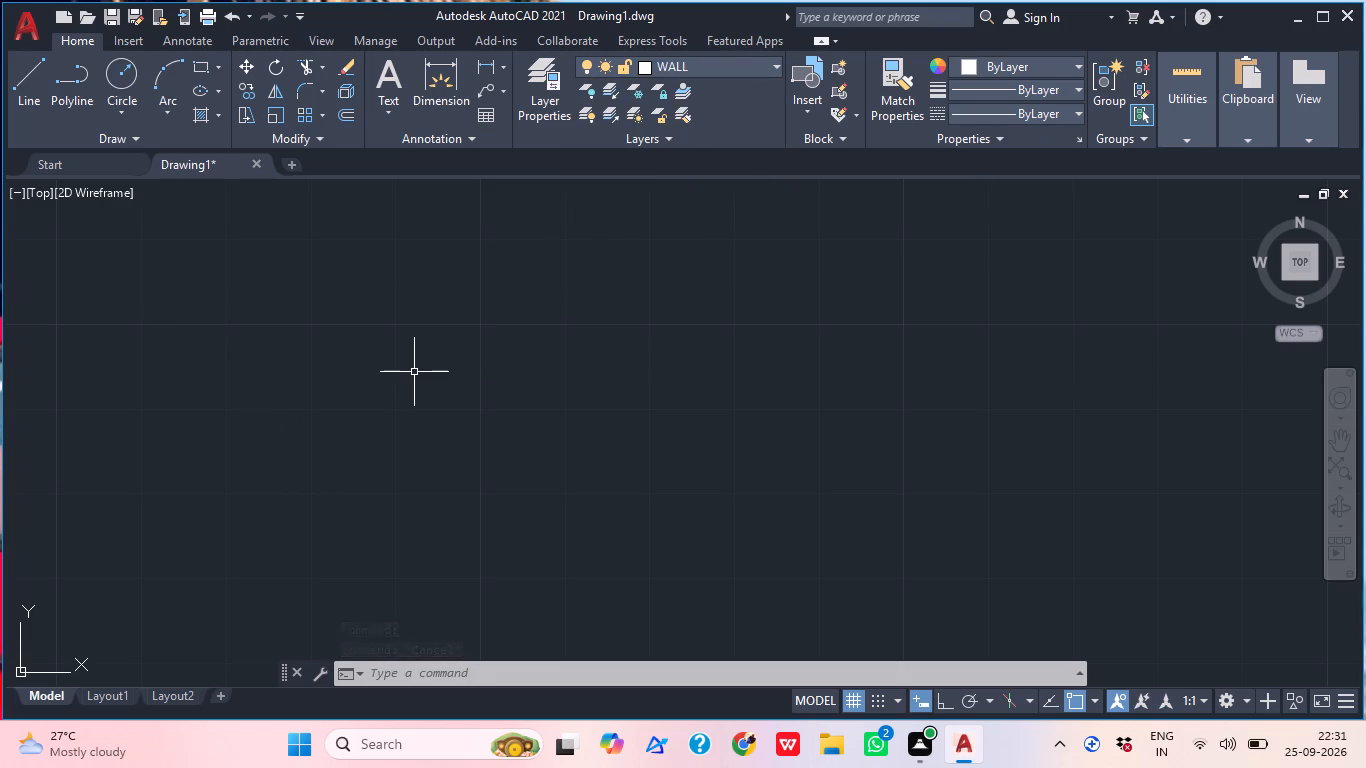
# With Ortho on, draw a horizontal and a vertical construction line through one point near the upper-left corner of the grid area.
pyautogui.press('x')
pyautogui.press('k')
pyautogui.press('BackSpace')
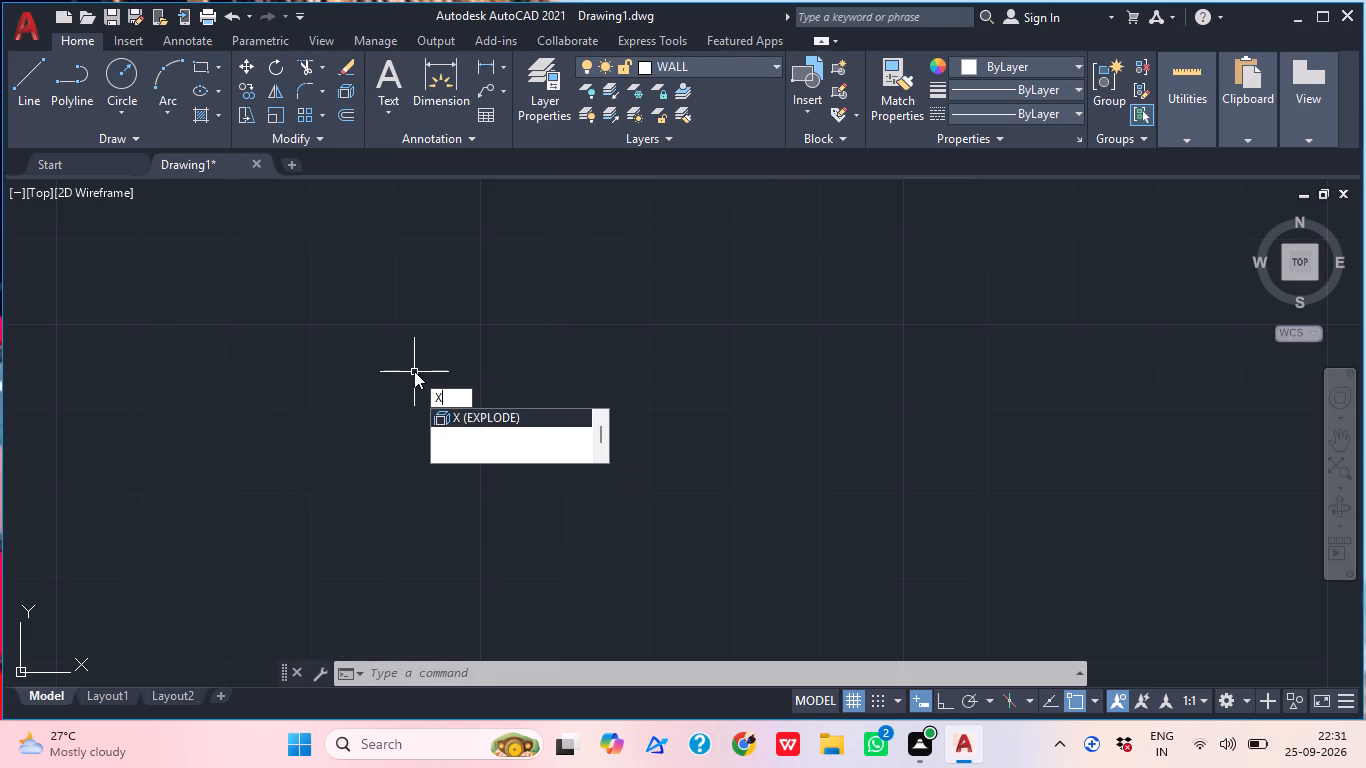
pyautogui.press('l')
pyautogui.press('Return')
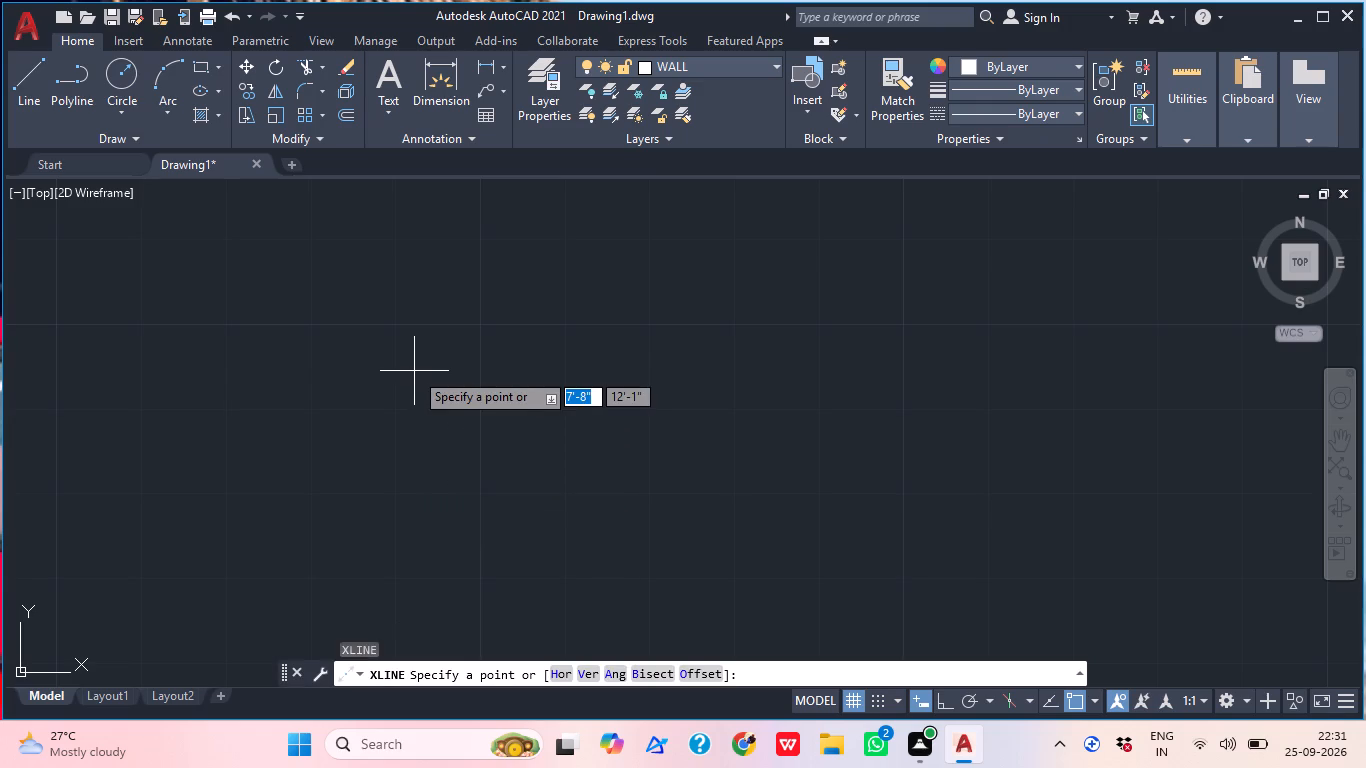
pyautogui.scroll(-1, 288, 263)
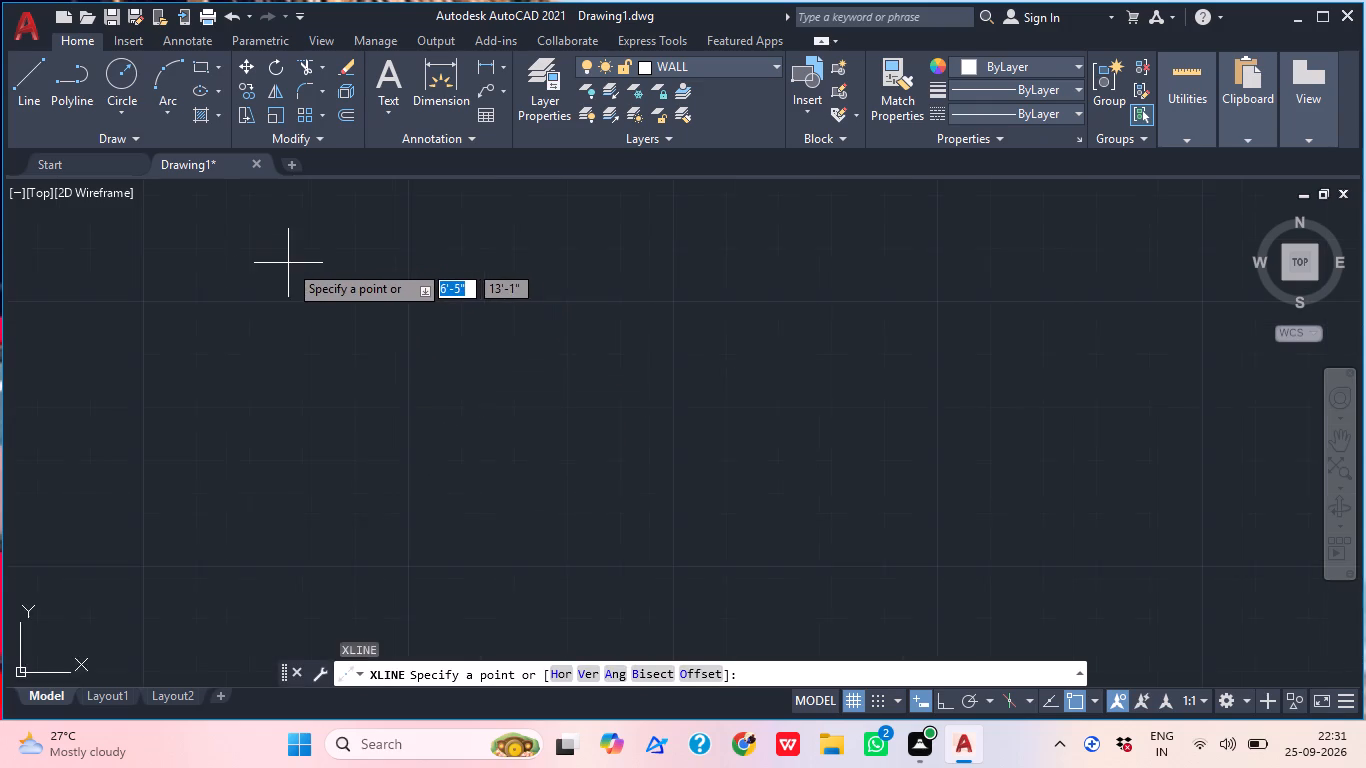
pyautogui.scroll(-5, 288, 263)
pyautogui.scroll(2, 288, 263)
pyautogui.scroll(-2, 288, 263)
pyautogui.moveTo(289, 268); pyautogui.dragTo(296, 361, button='middle')
pyautogui.scroll(6, 292, 315)
pyautogui.click(232, 301)
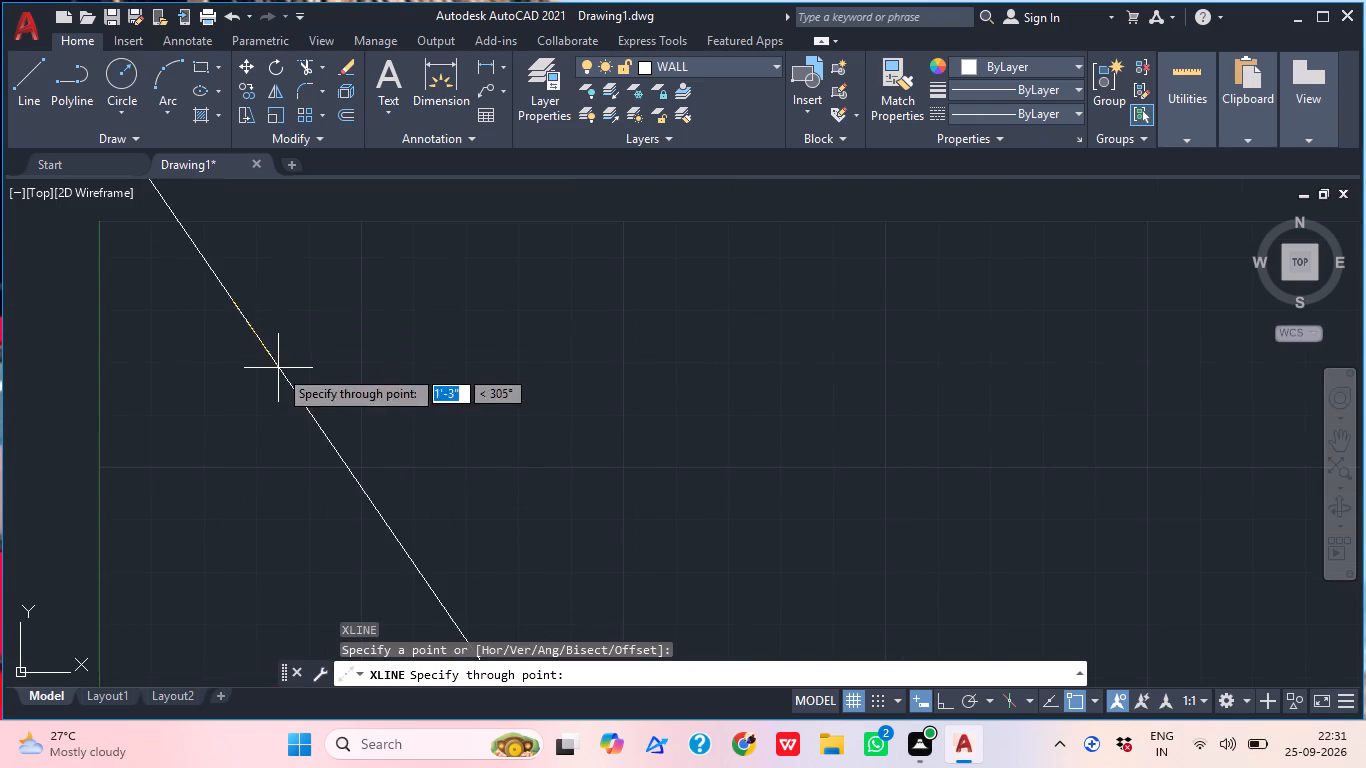
pyautogui.click(944, 710)
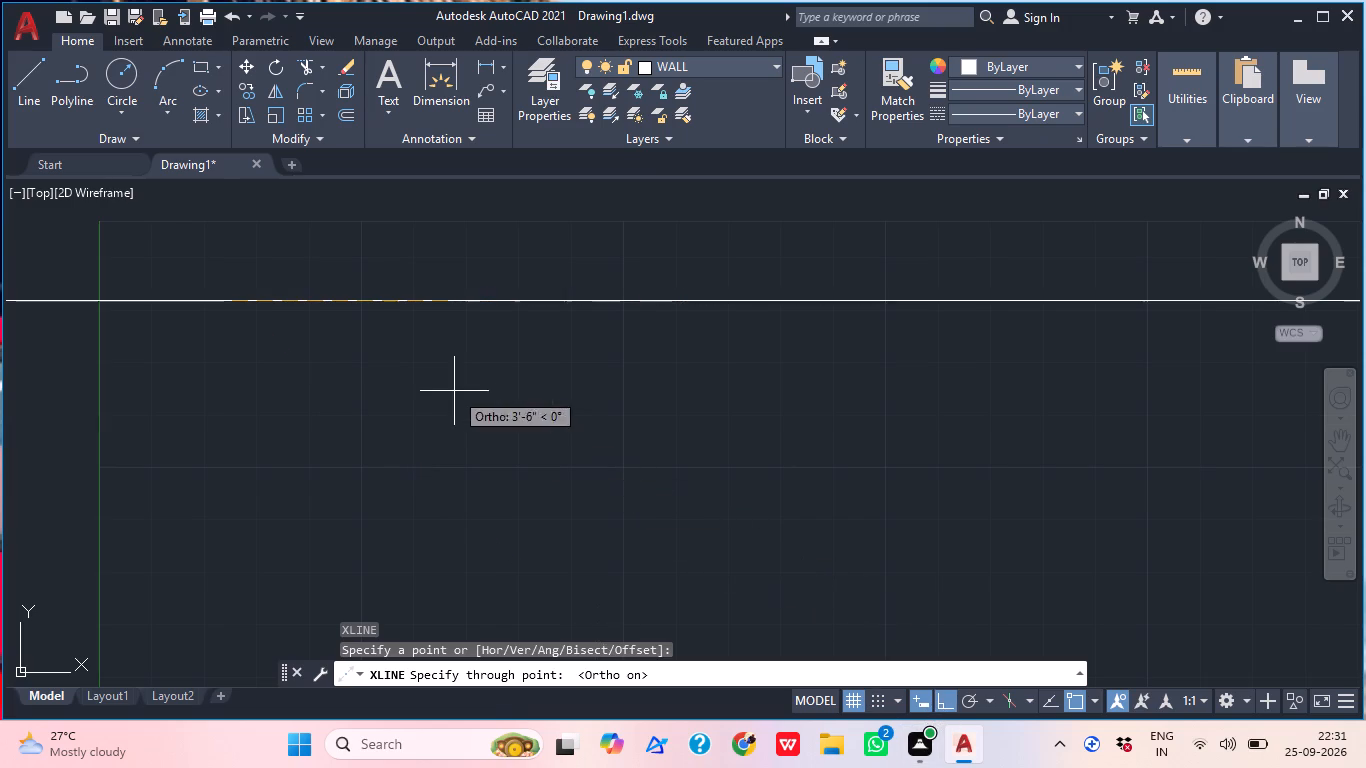
pyautogui.click(454, 391)
pyautogui.click(255, 381)
pyautogui.moveTo(268, 371); pyautogui.dragTo(359, 404, button='middle')
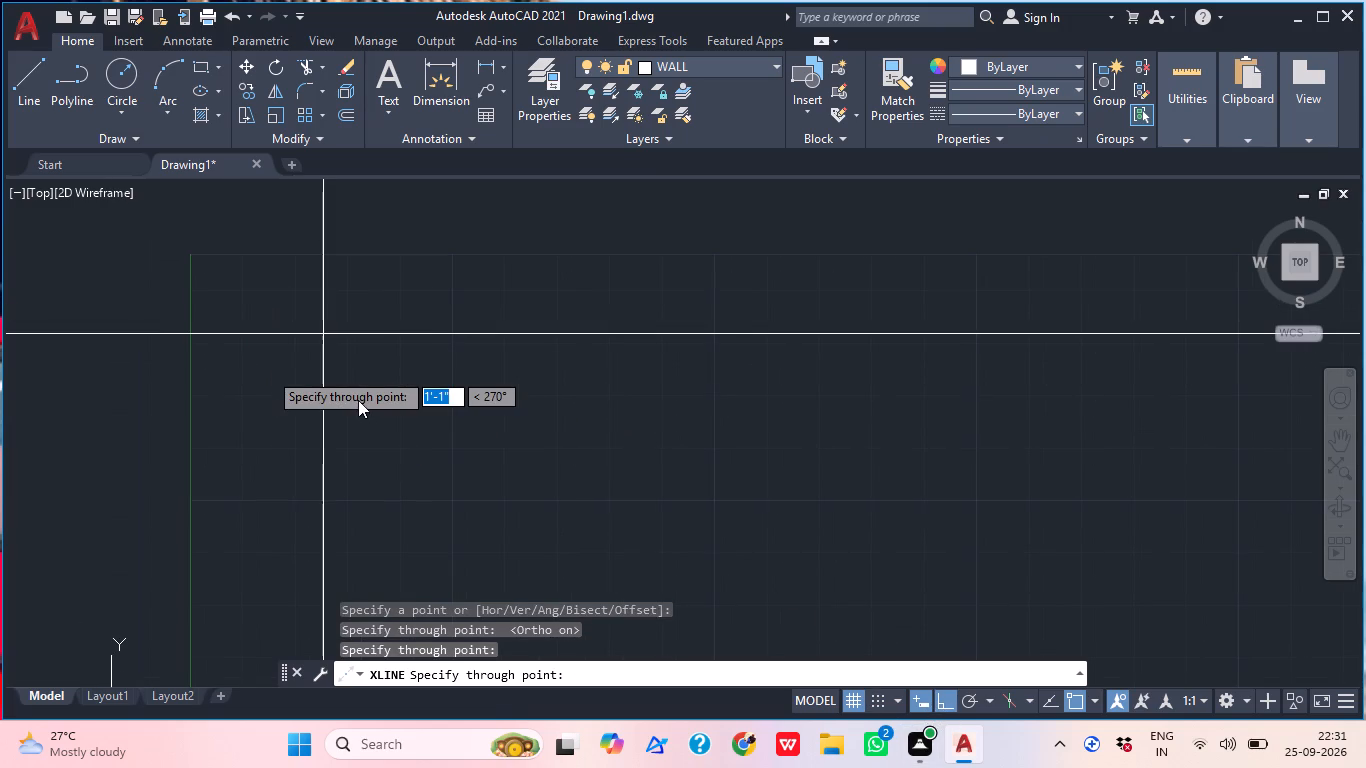
pyautogui.press('Escape')
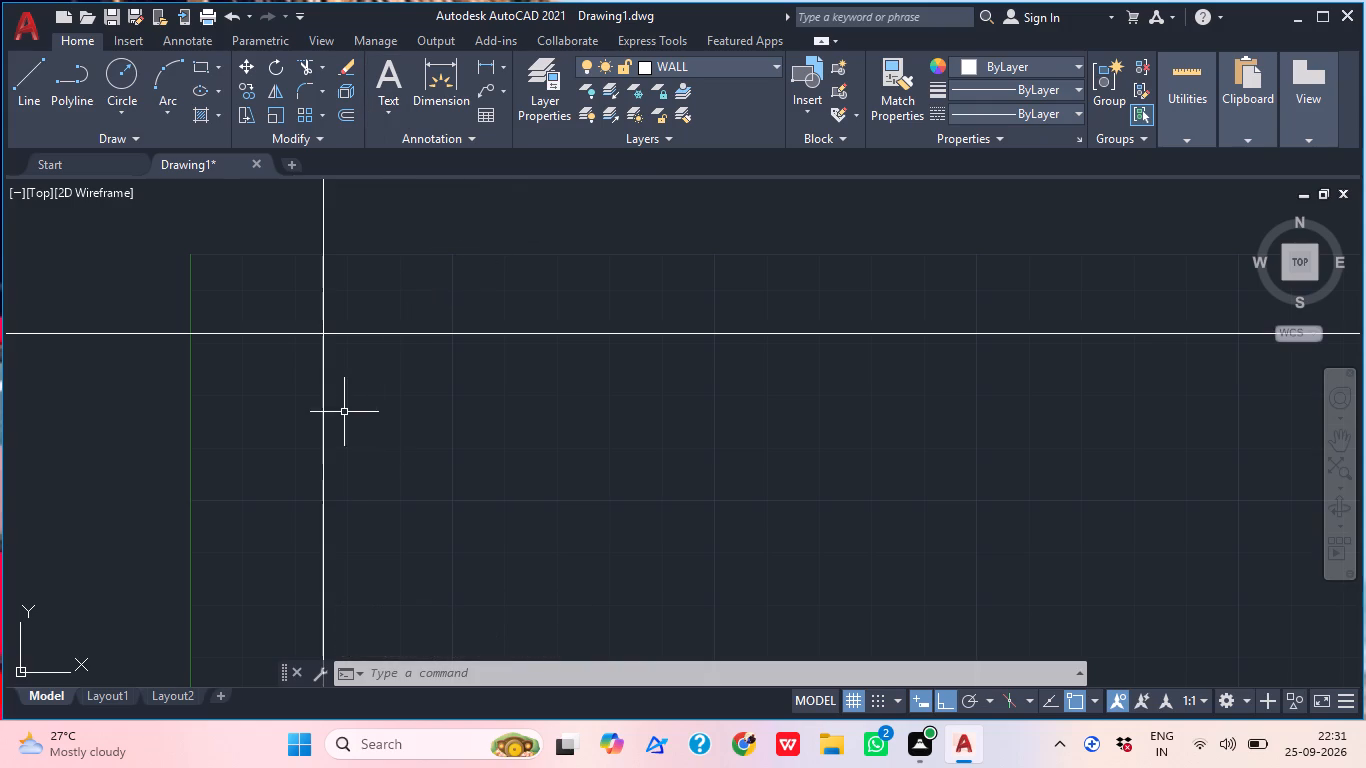
# Offset the vertical construction line 6" to the right and the horizontal one 6" downward.
pyautogui.scroll(3, 336, 349)
pyautogui.moveTo(328, 345); pyautogui.dragTo(334, 400, button='middle')
pyautogui.press('o')
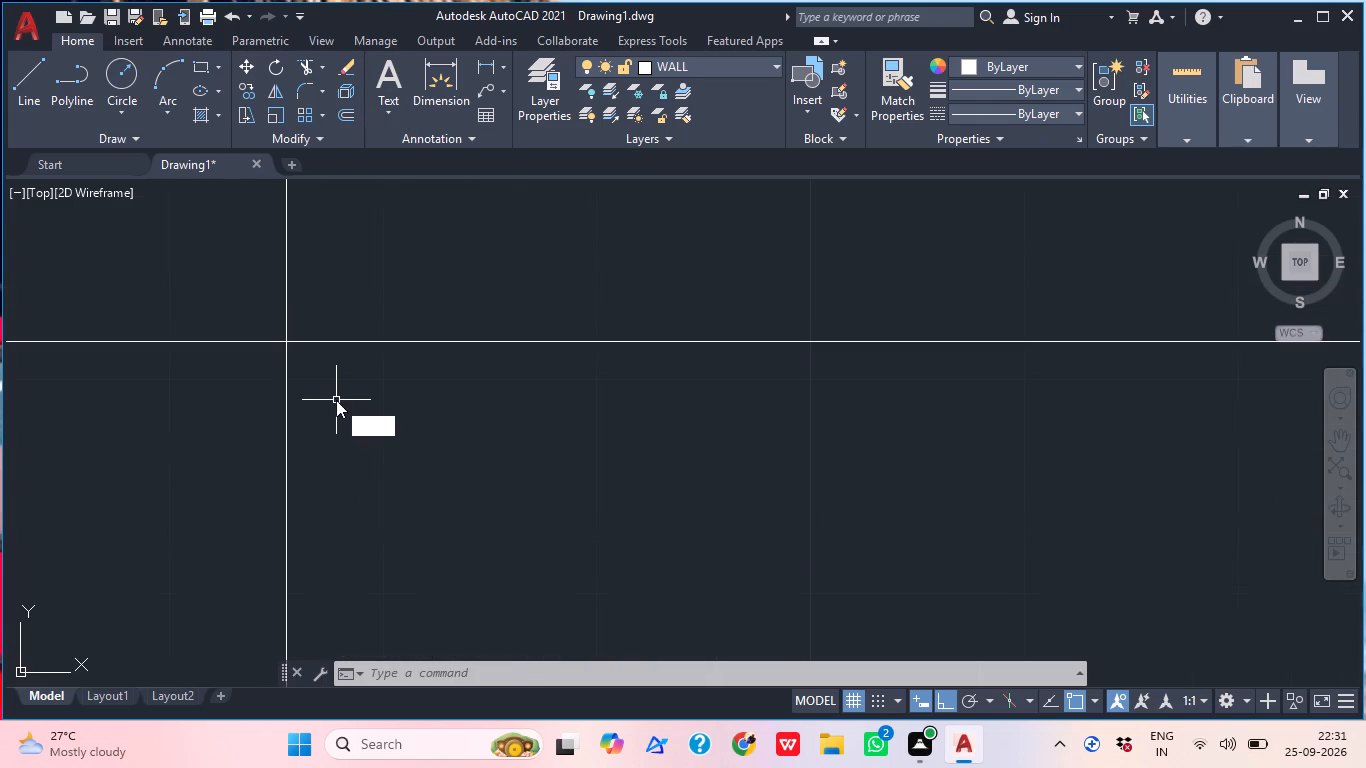
pyautogui.press('Return')
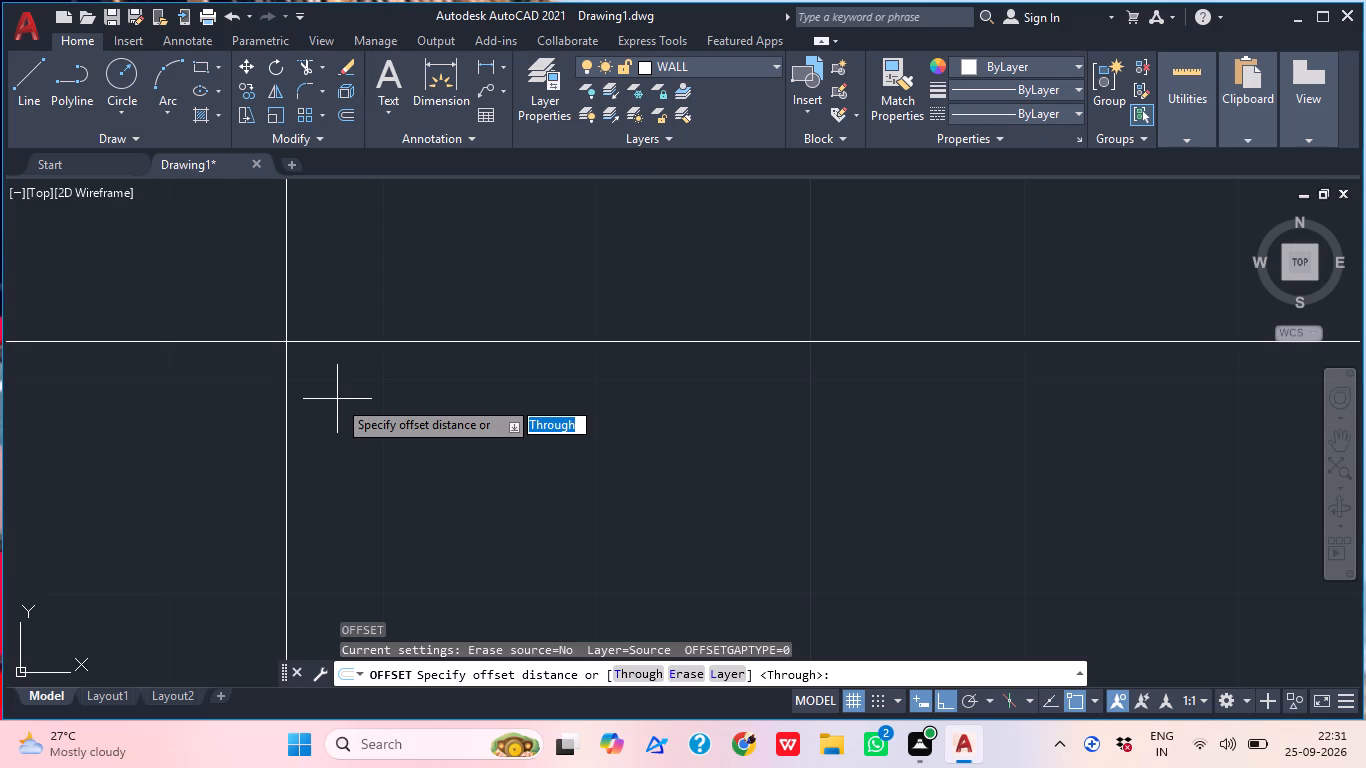
pyautogui.press('6')
pyautogui.hotkey('shift', '"')
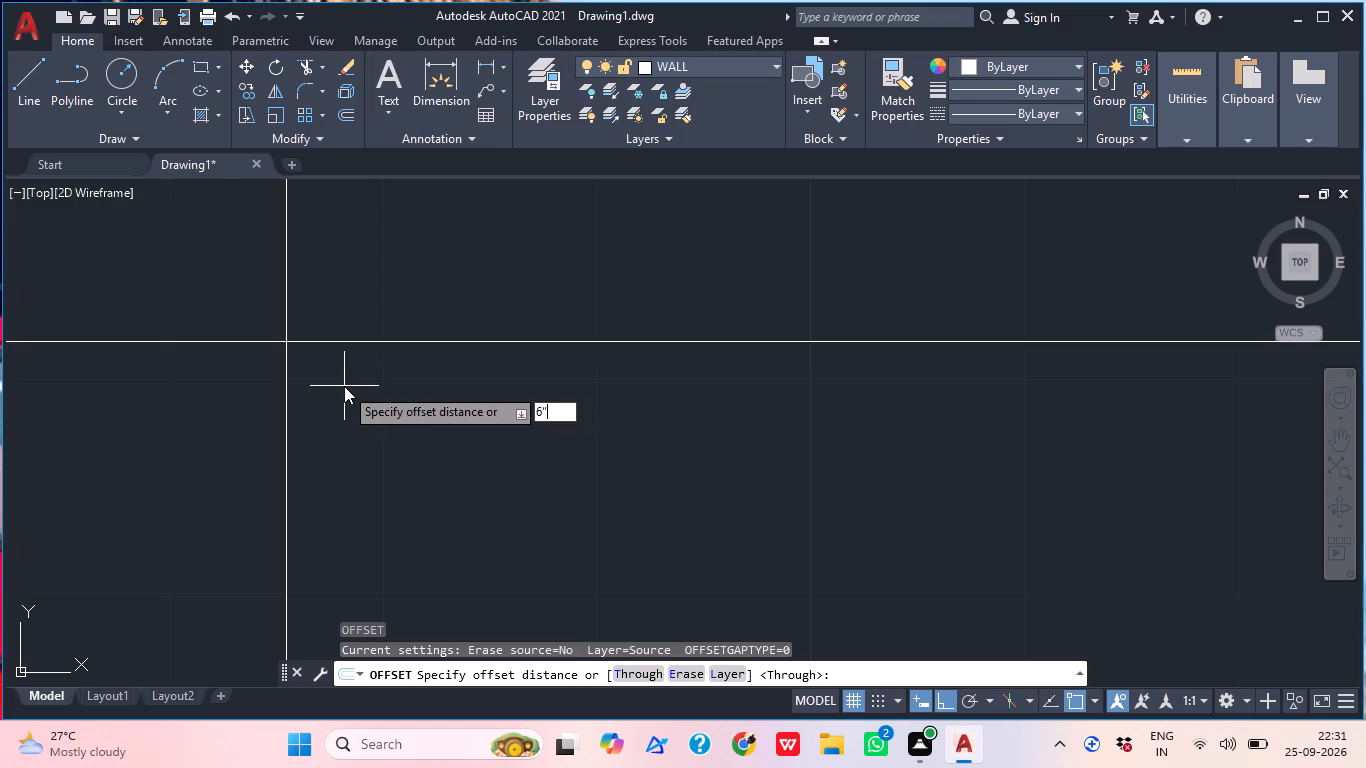
pyautogui.press('Return')
pyautogui.scroll(2, 305, 391)
pyautogui.scroll(-1, 285, 405)
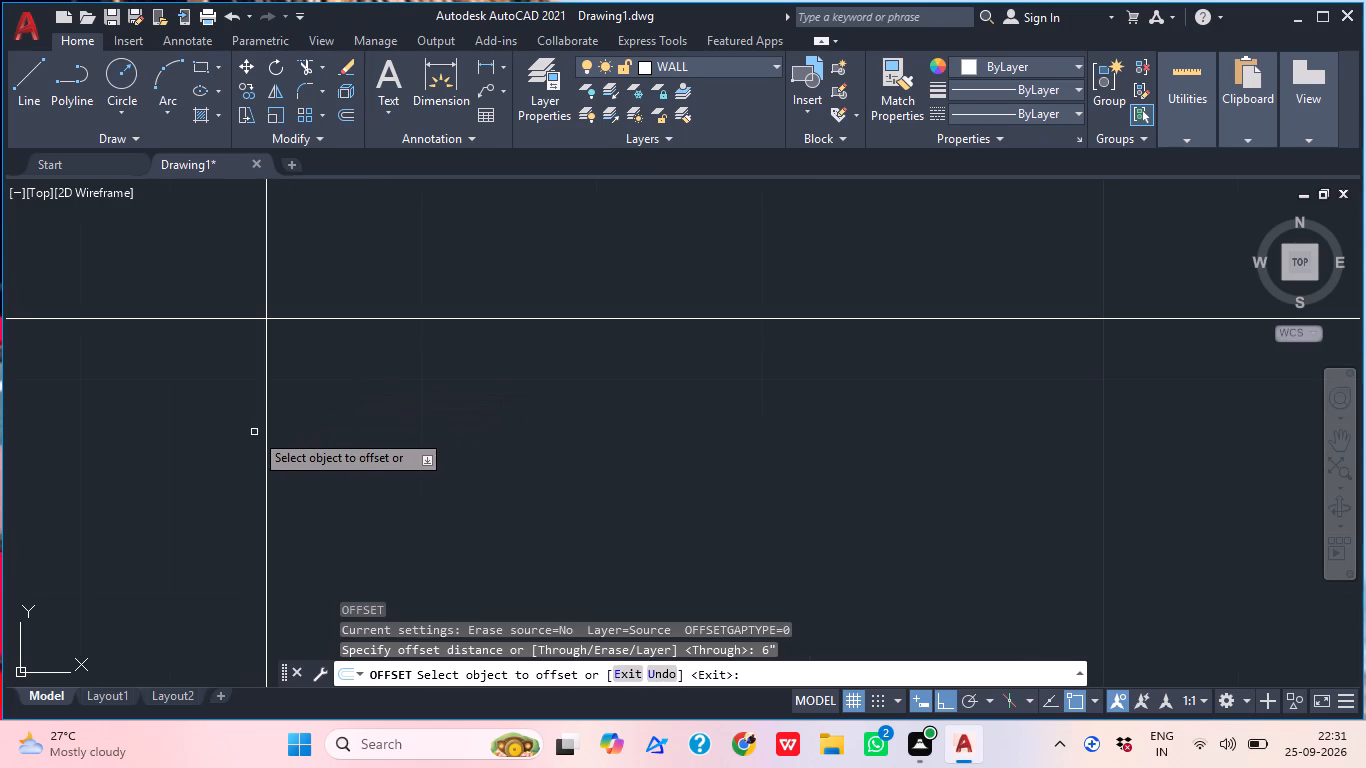
pyautogui.click(267, 430)
pyautogui.click(289, 447)
pyautogui.scroll(-1, 344, 426)
pyautogui.scroll(2, 344, 426)
pyautogui.scroll(-3, 350, 426)
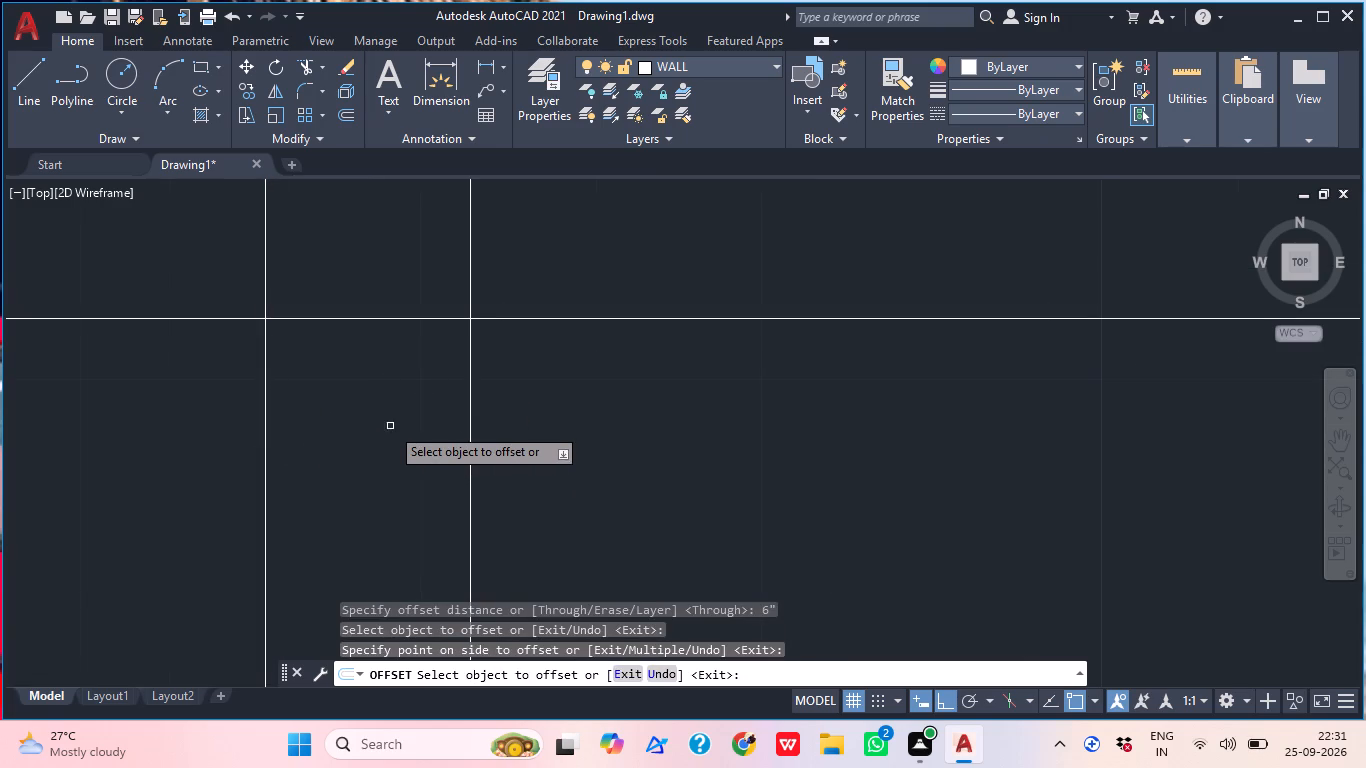
pyautogui.scroll(-7, 390, 426)
pyautogui.click(459, 421)
pyautogui.click(457, 447)
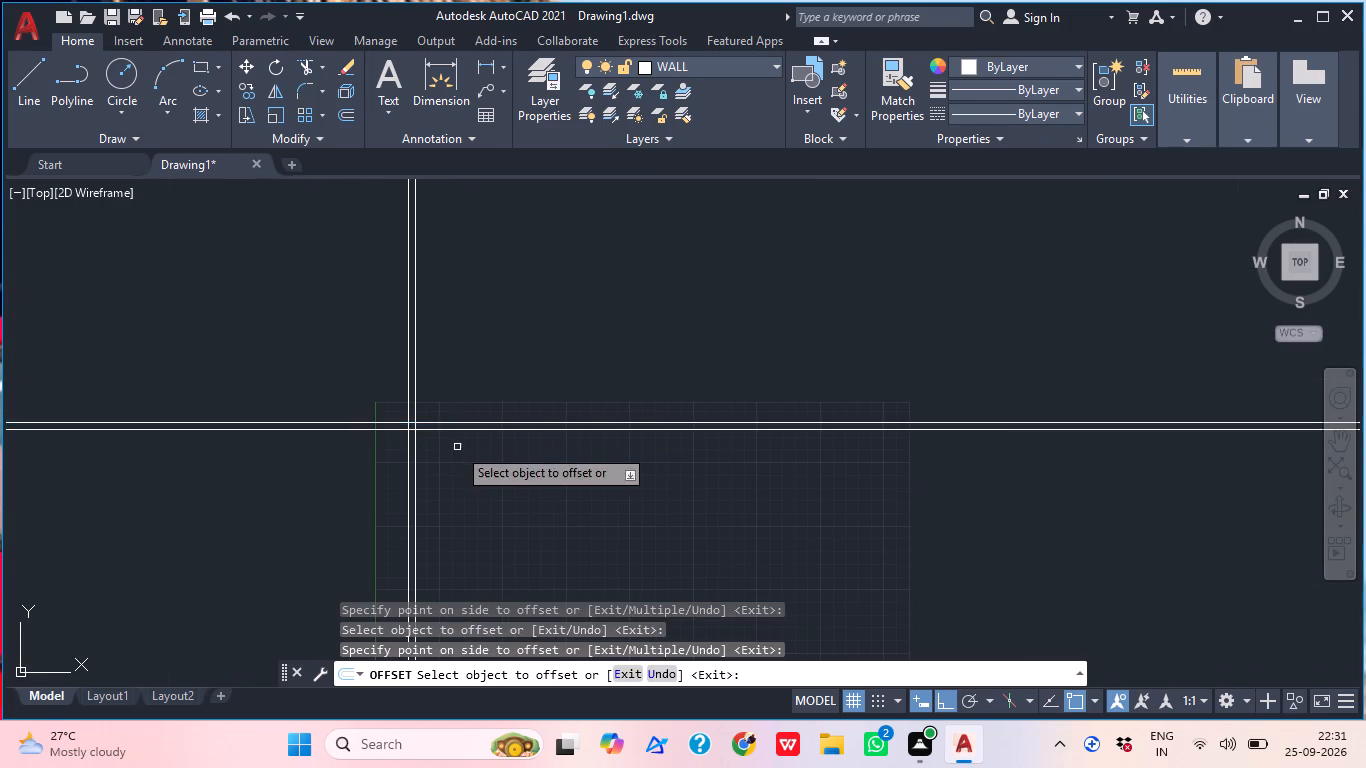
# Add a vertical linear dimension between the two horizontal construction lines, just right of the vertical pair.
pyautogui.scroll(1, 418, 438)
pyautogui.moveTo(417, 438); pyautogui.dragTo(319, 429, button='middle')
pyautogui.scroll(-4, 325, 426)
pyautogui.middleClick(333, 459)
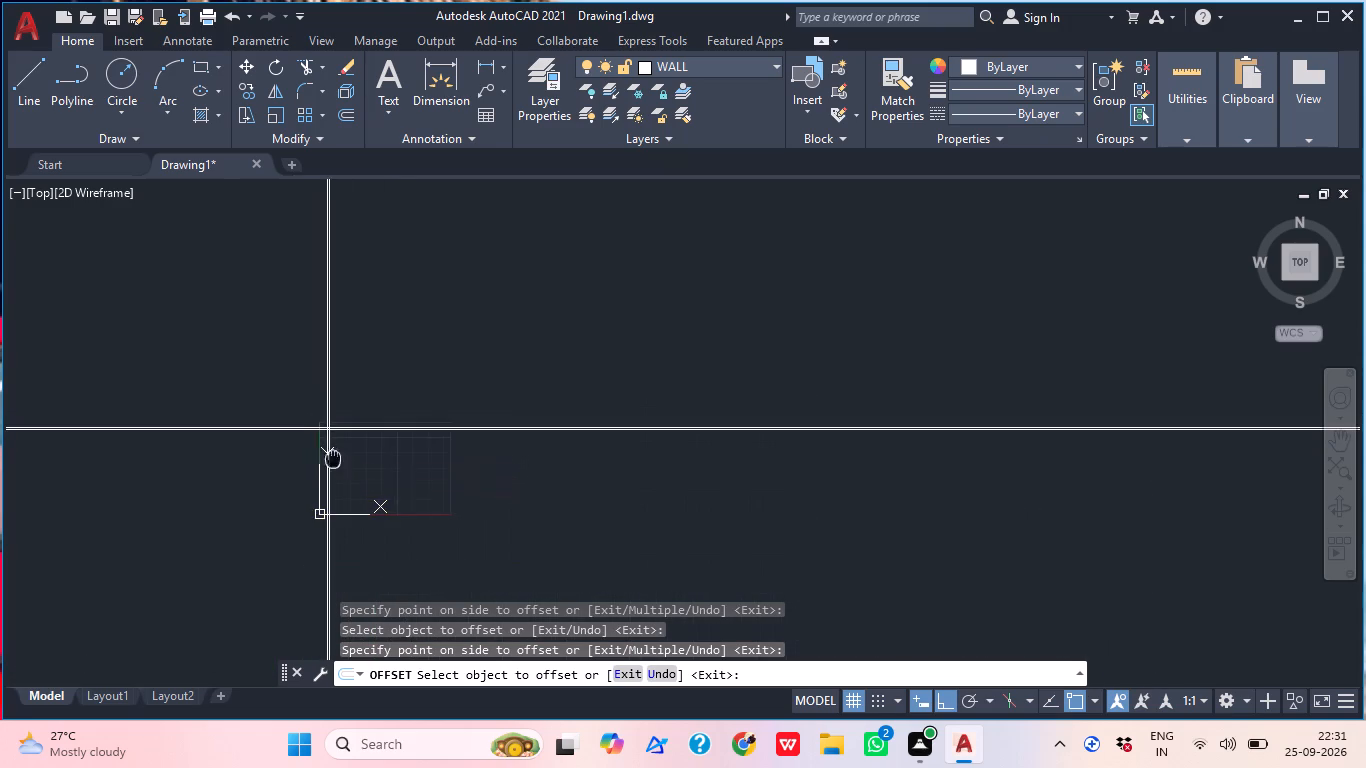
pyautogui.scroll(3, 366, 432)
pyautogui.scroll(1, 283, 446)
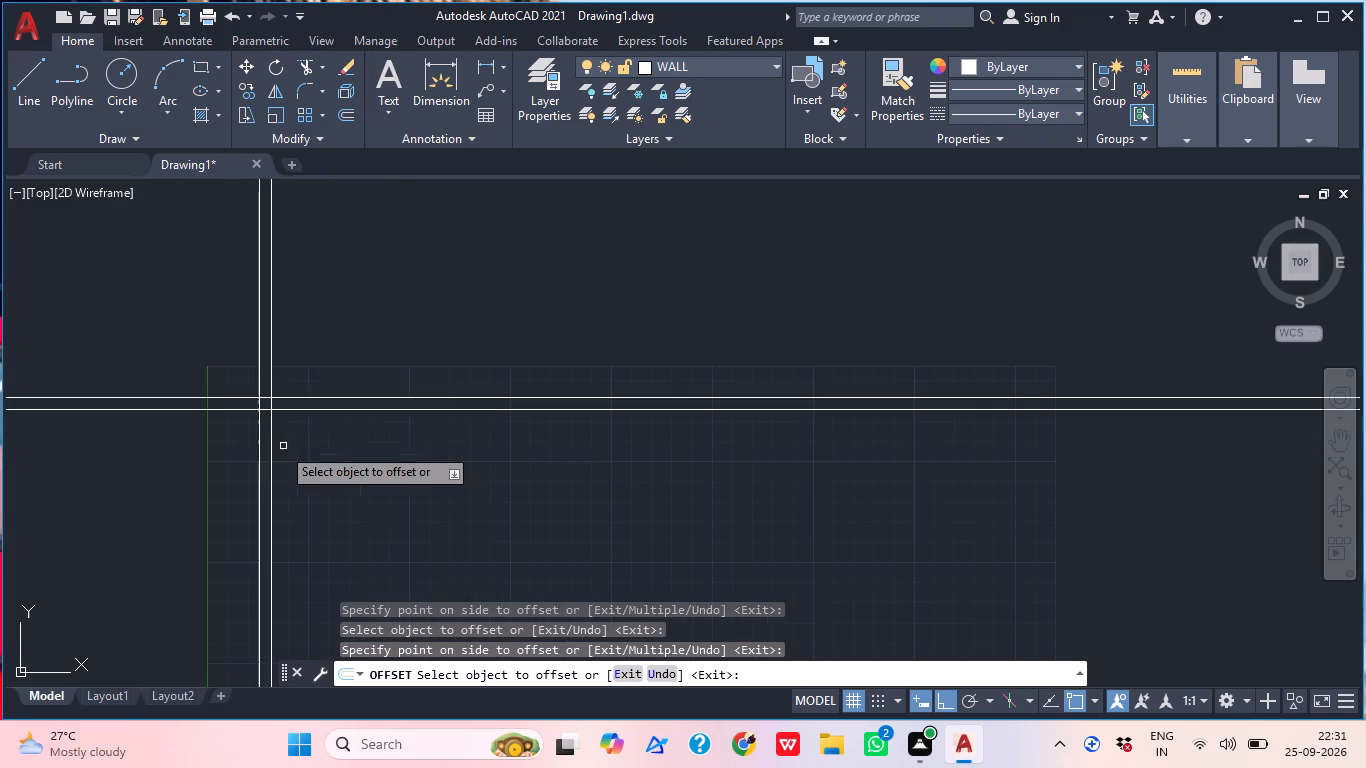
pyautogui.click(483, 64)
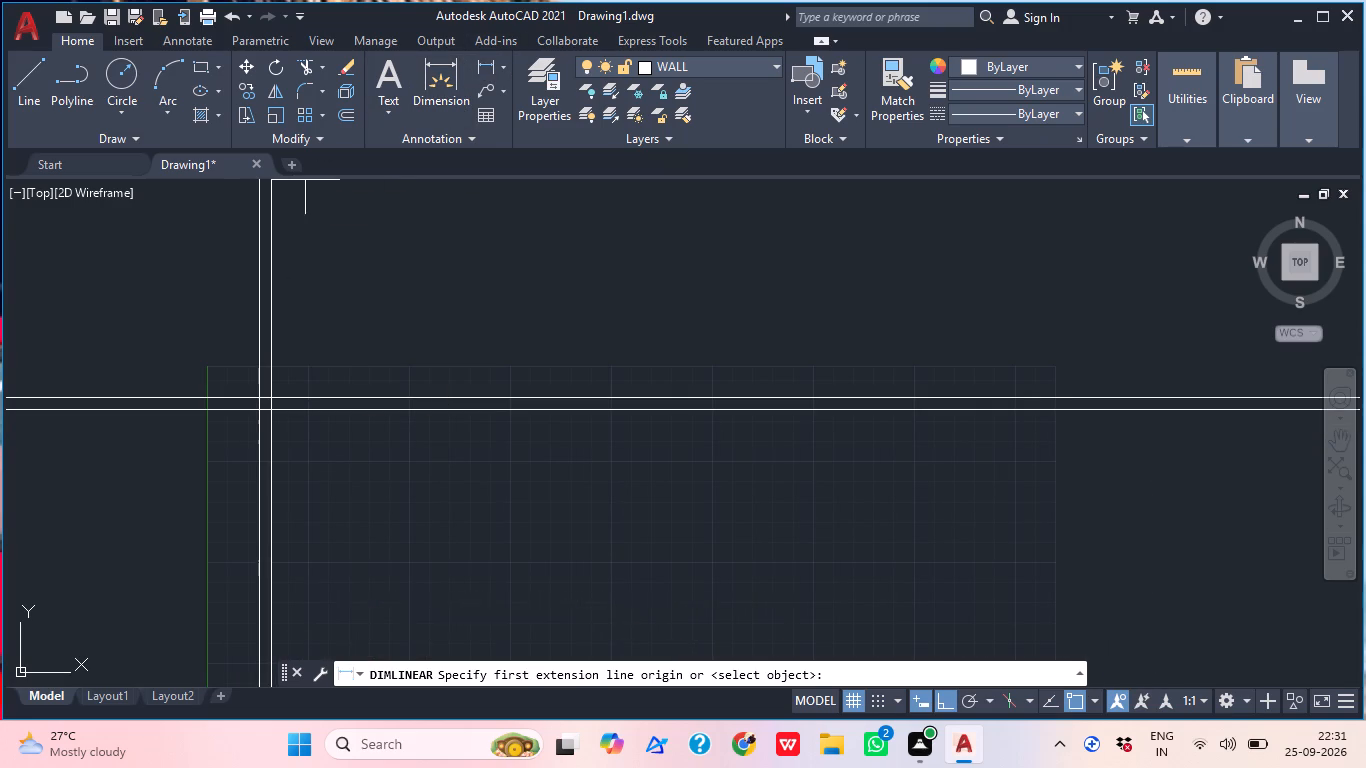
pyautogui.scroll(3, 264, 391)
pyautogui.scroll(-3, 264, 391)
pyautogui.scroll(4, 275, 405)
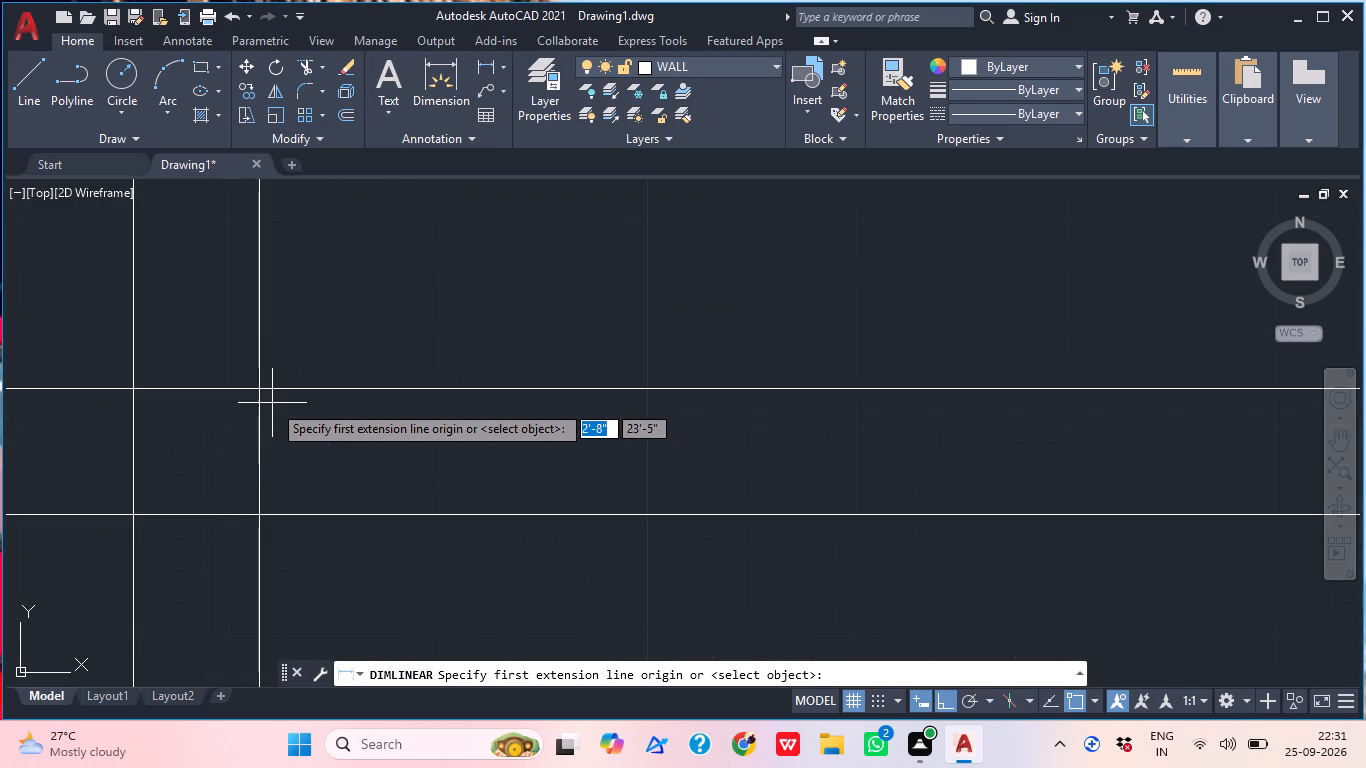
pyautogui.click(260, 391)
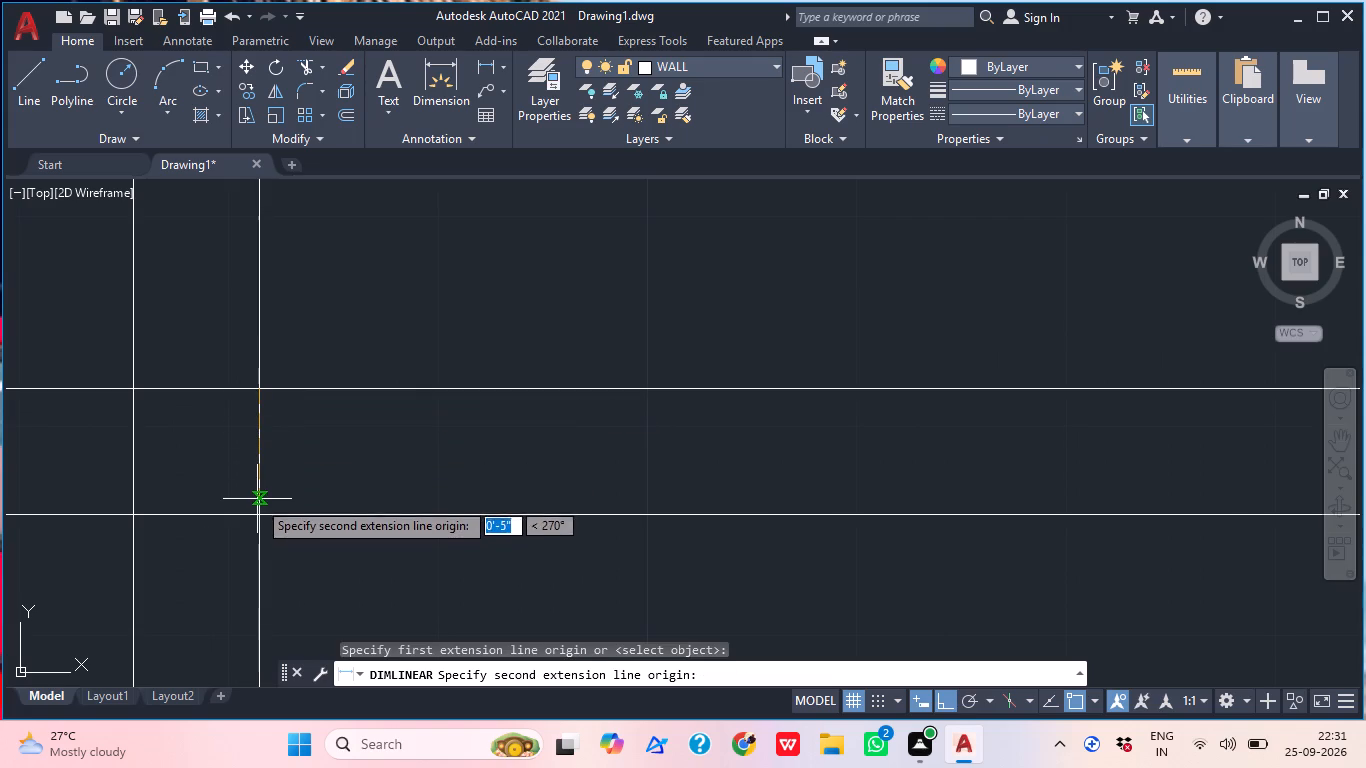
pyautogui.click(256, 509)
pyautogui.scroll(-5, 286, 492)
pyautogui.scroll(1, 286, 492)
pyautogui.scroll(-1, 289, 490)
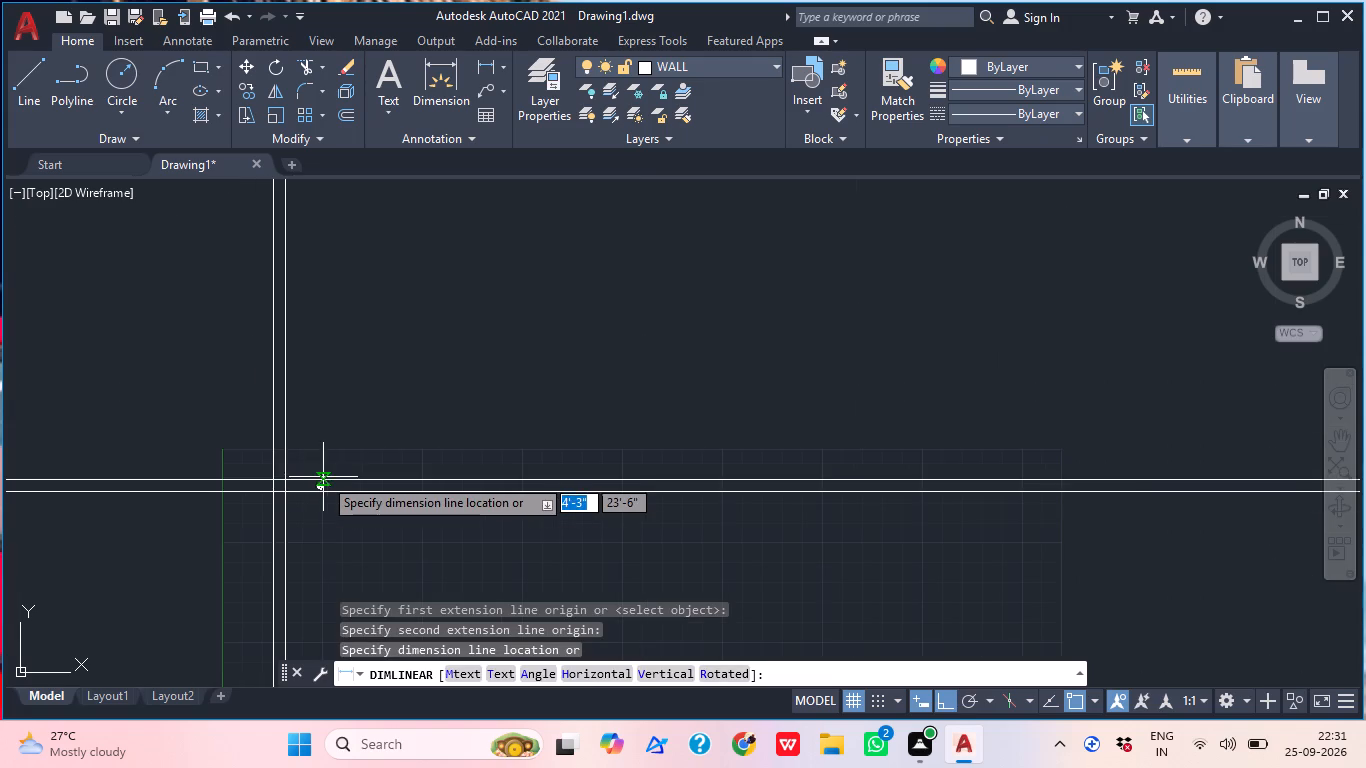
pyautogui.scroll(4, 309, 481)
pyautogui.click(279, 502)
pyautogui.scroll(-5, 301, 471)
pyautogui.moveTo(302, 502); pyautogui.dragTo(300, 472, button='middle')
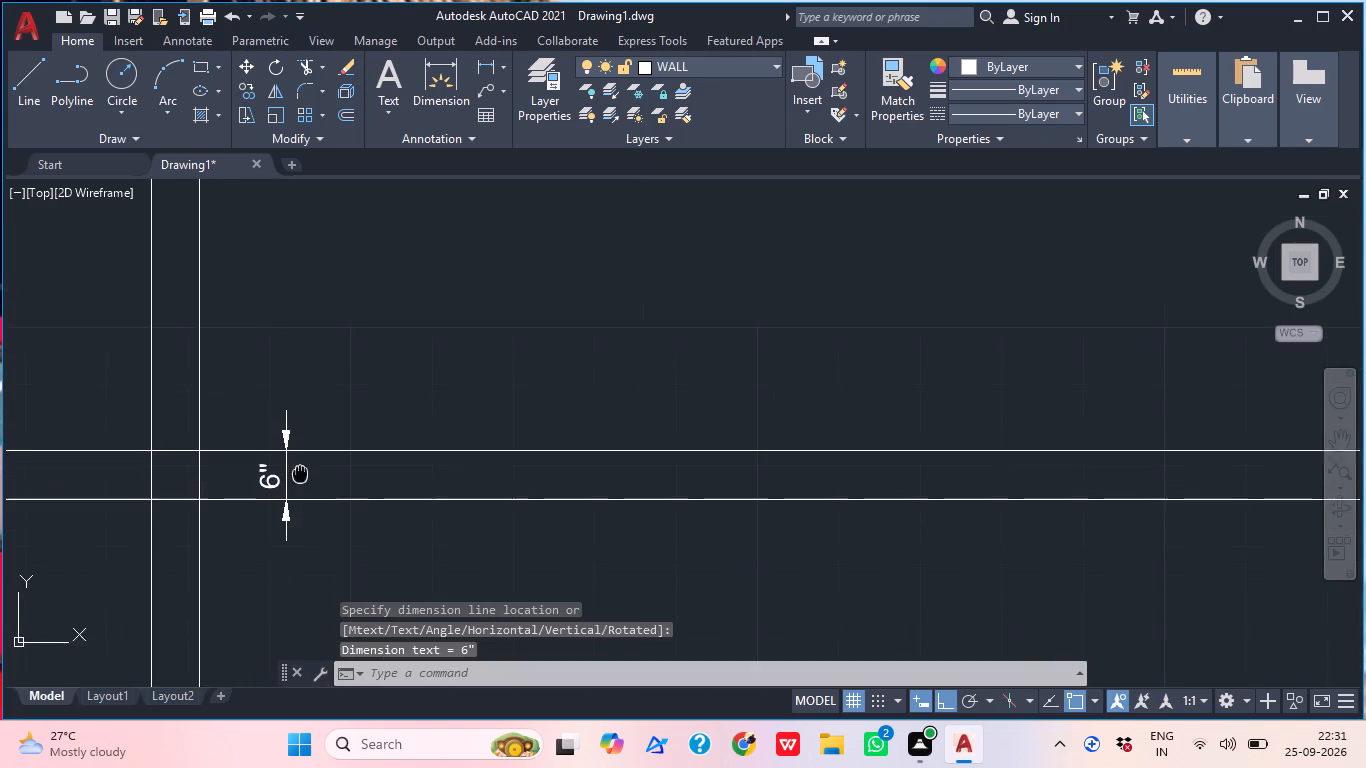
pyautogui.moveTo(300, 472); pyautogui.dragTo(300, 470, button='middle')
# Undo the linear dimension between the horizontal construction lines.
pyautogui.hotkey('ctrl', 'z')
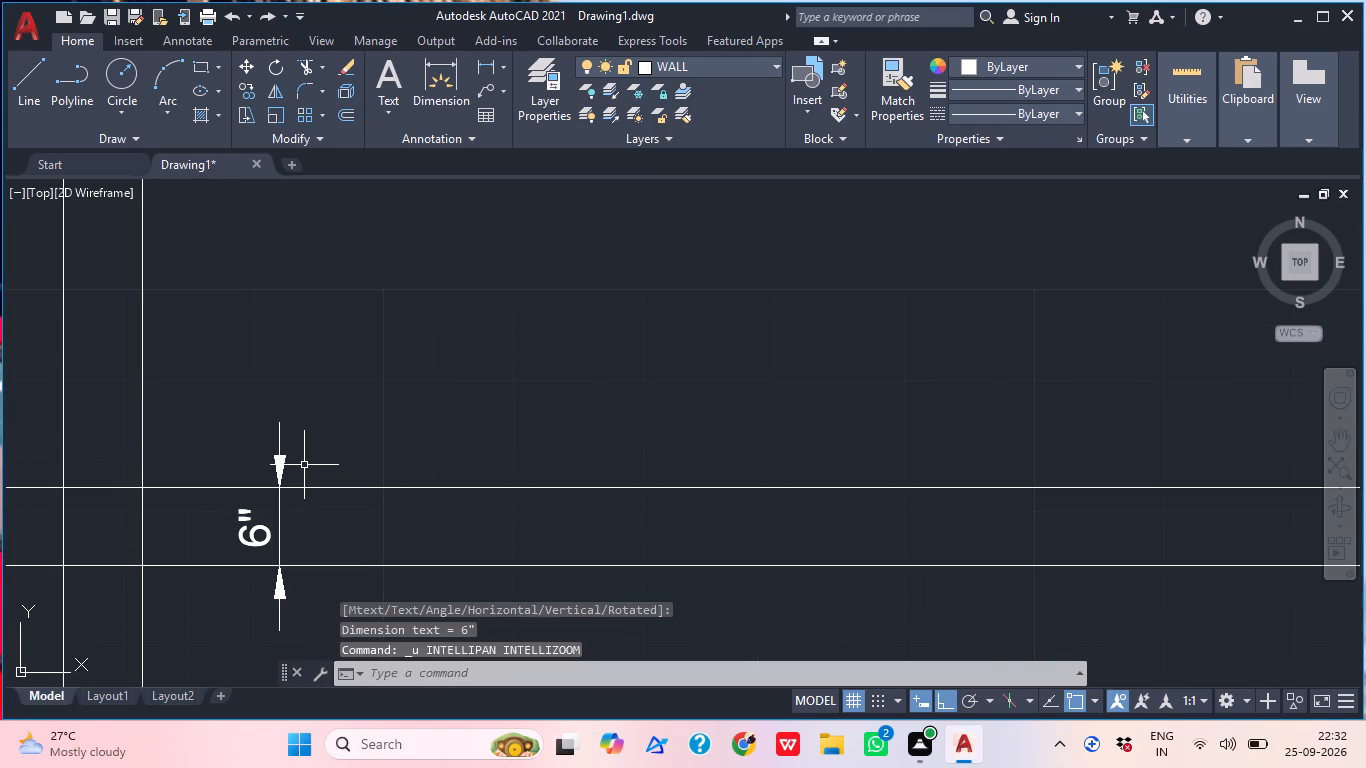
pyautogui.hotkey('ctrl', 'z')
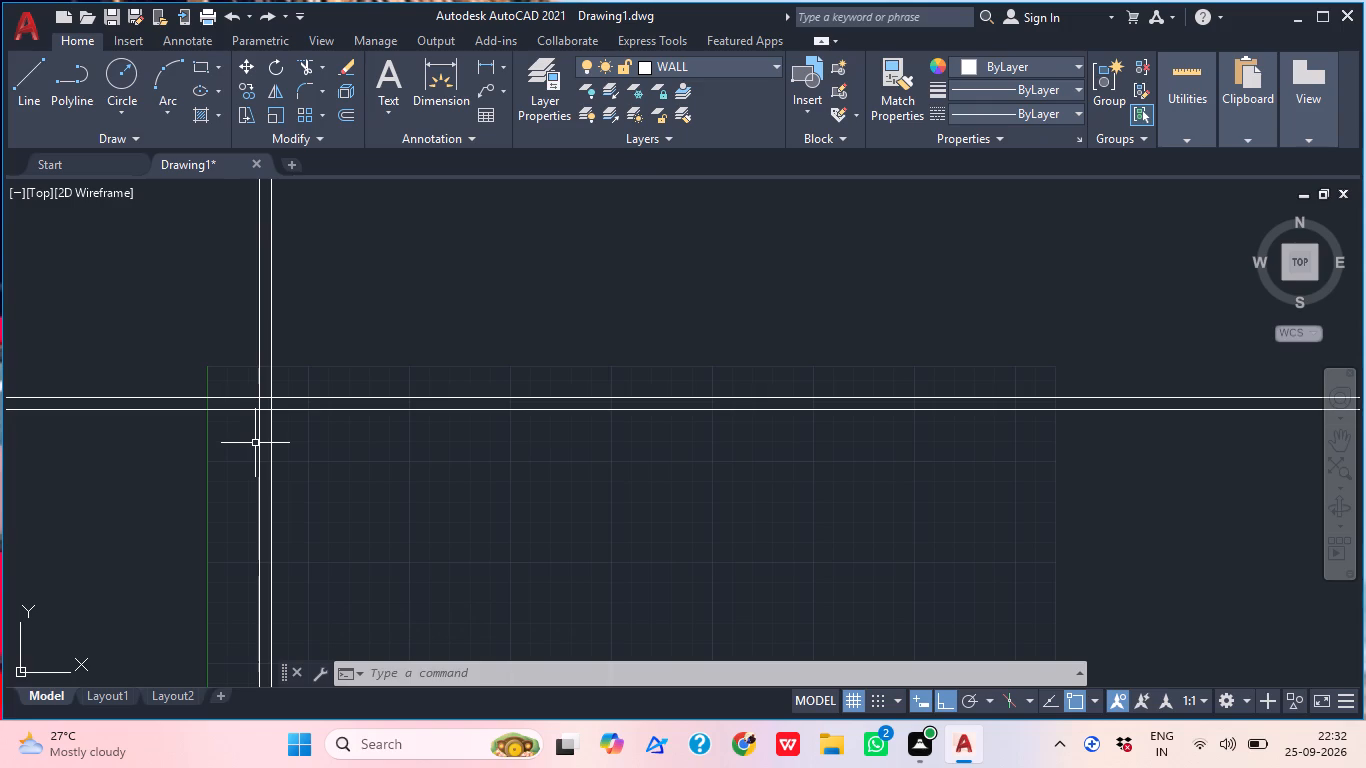
# Offset the right line of the vertical pair 2'6" to the right and the lower line of the horizontal pair 2'6" downward.
pyautogui.moveTo(201, 389); pyautogui.dragTo(208, 485, button='middle')
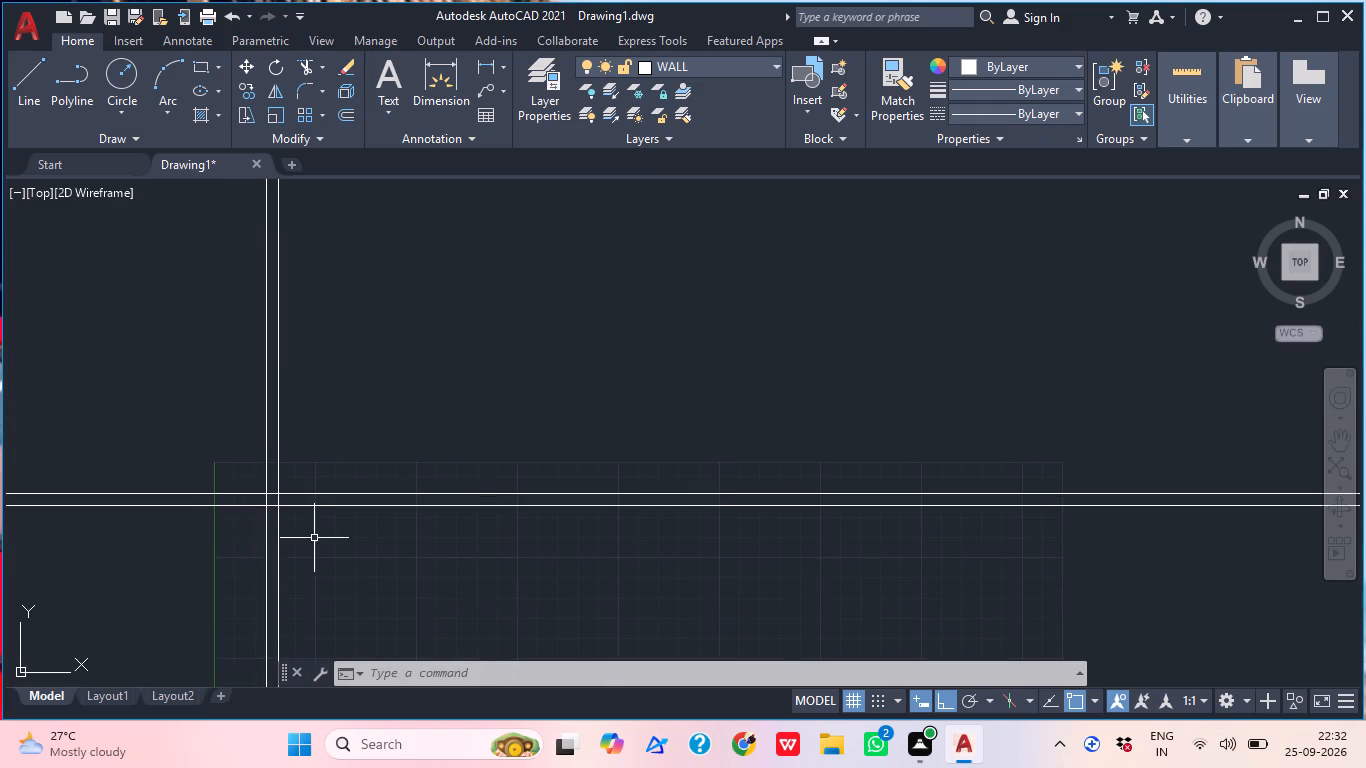
pyautogui.moveTo(314, 537); pyautogui.dragTo(346, 483, button='middle')
pyautogui.press('o')
pyautogui.press('Return')
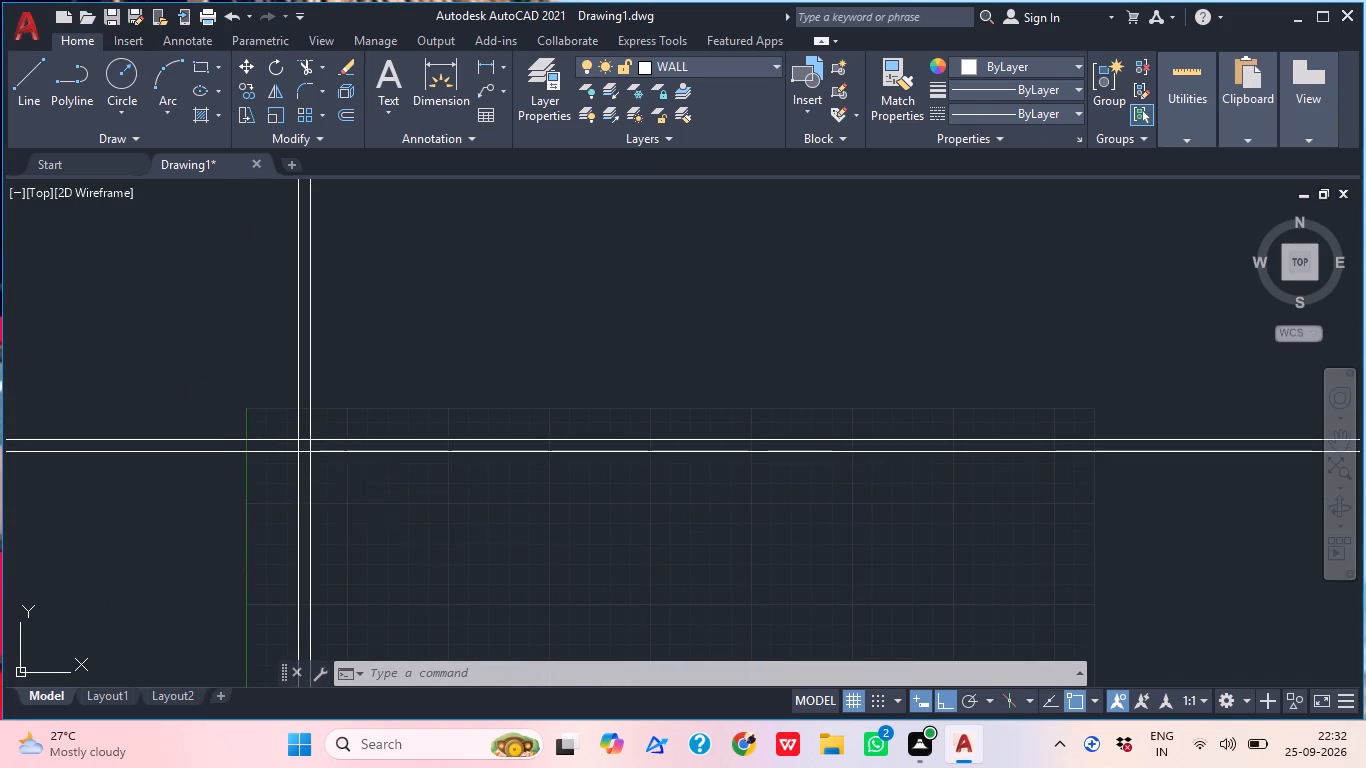
pyautogui.press('2')
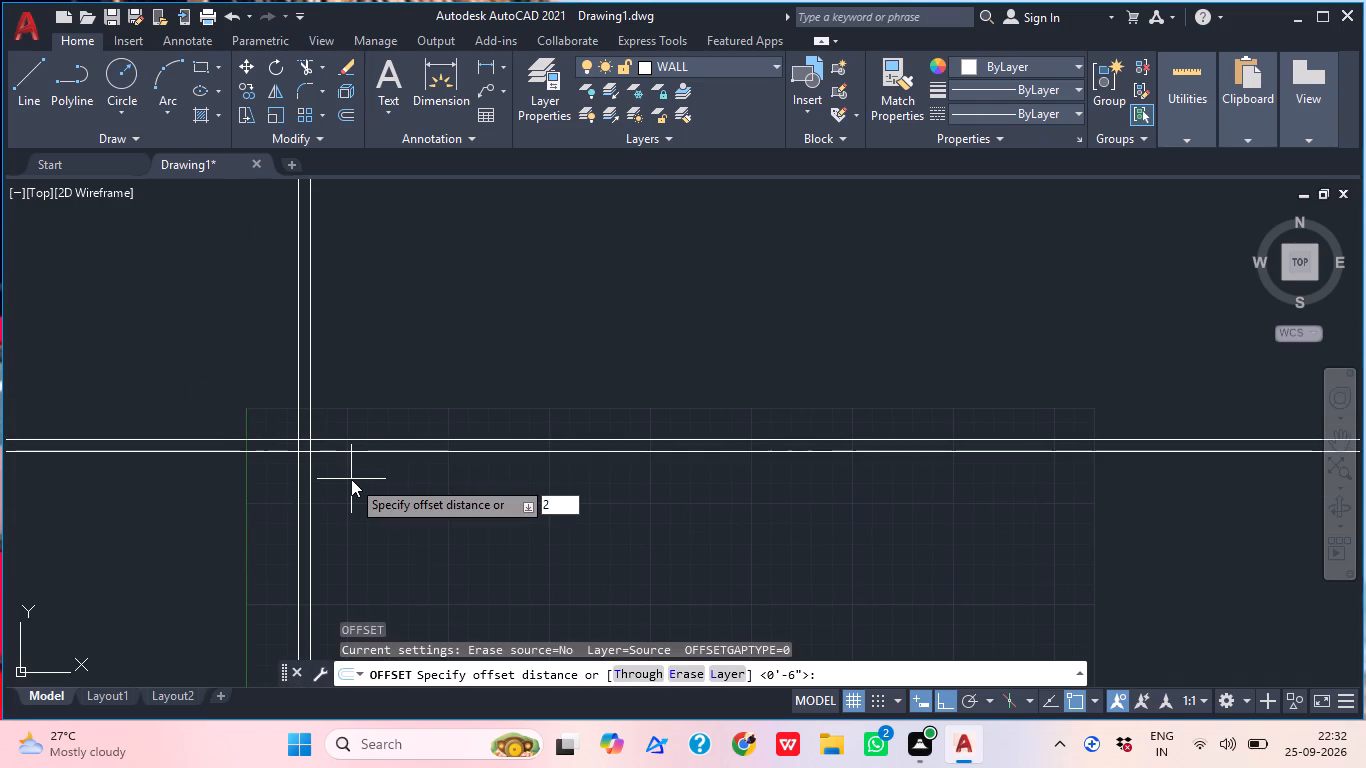
pyautogui.press("'")
pyautogui.press('6')
pyautogui.hotkey('shift', '"')
pyautogui.press('Return')
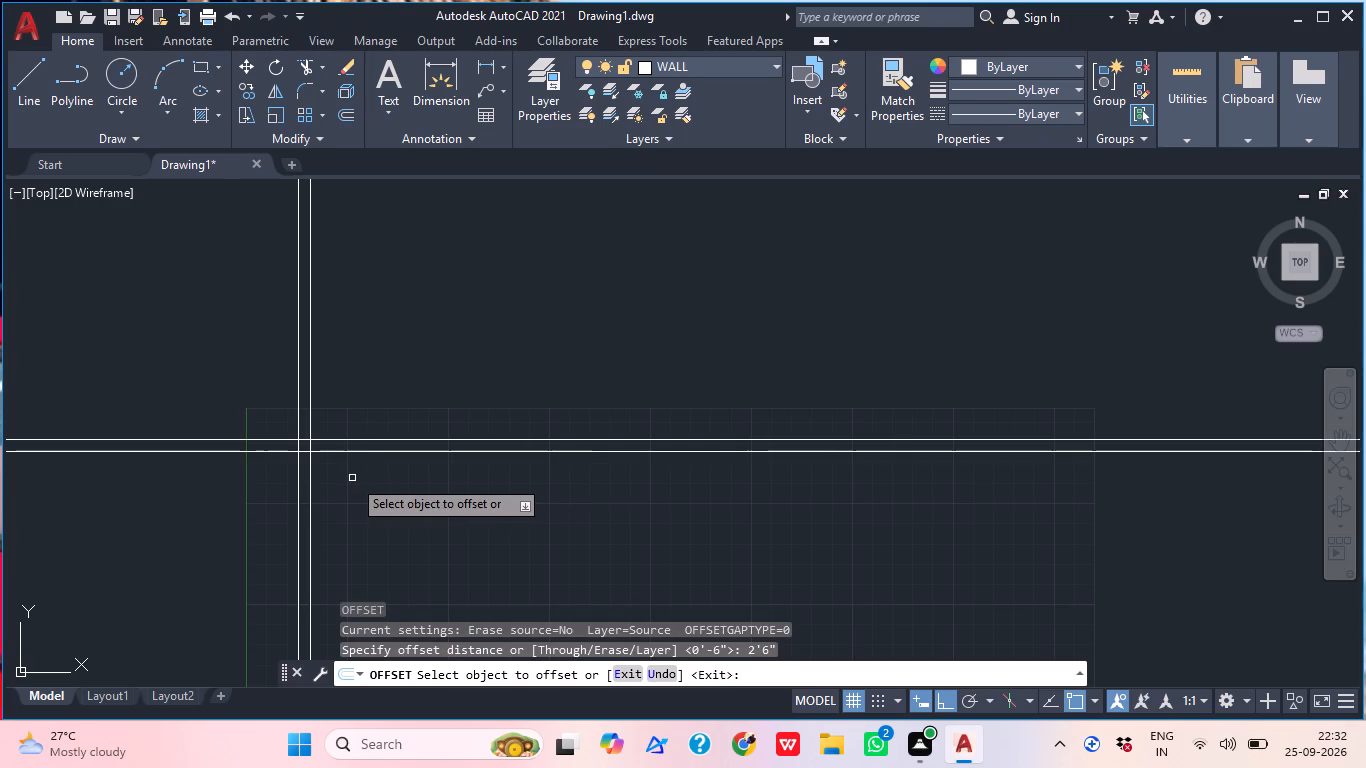
pyautogui.moveTo(323, 534); pyautogui.dragTo(337, 500, button='middle')
pyautogui.scroll(1, 337, 502)
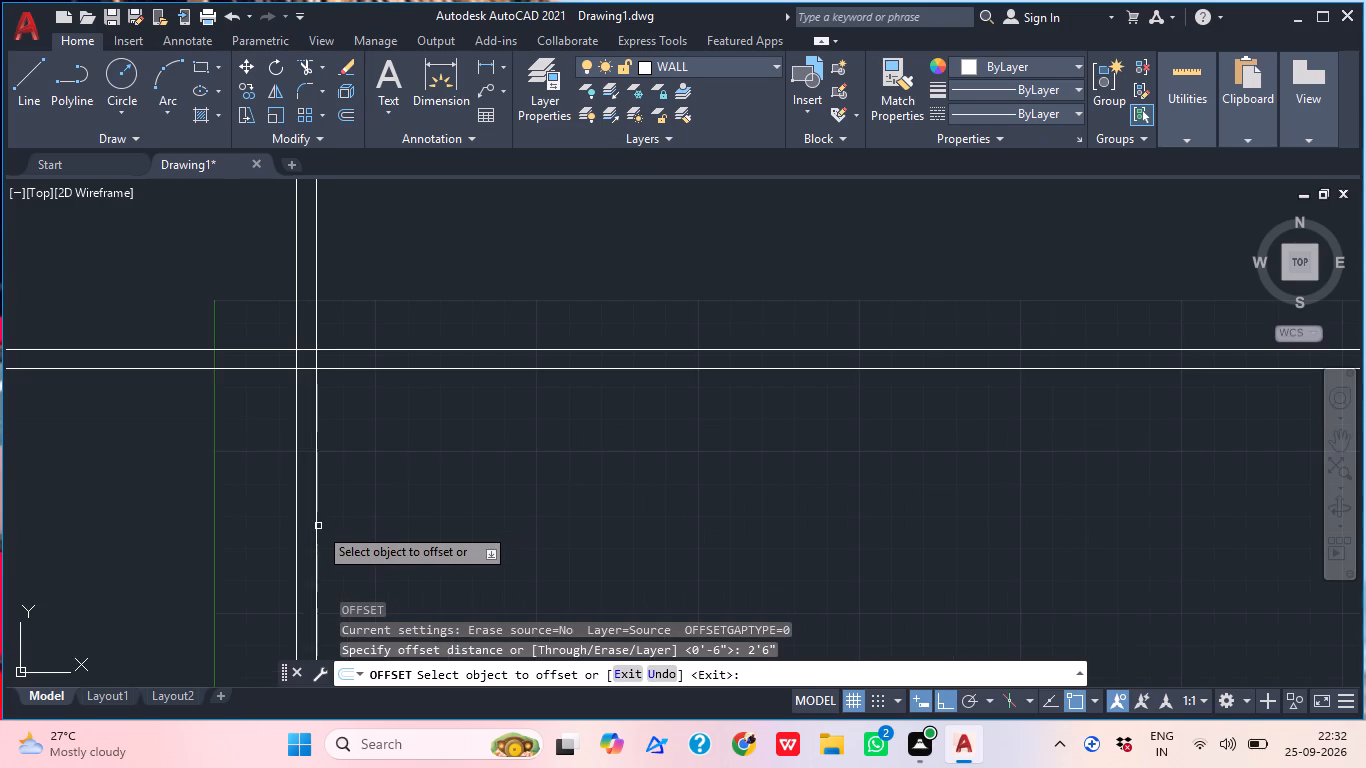
pyautogui.click(317, 526)
pyautogui.click(346, 536)
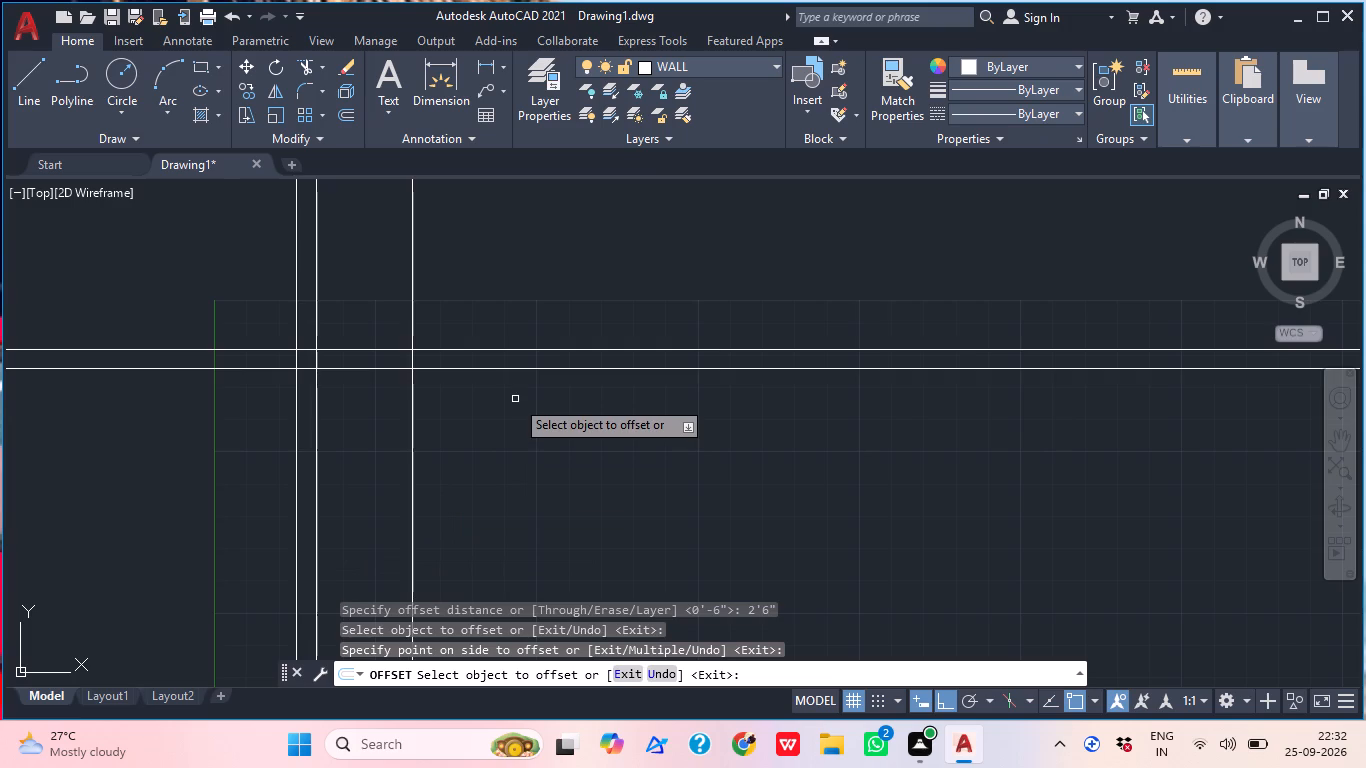
pyautogui.click(520, 365)
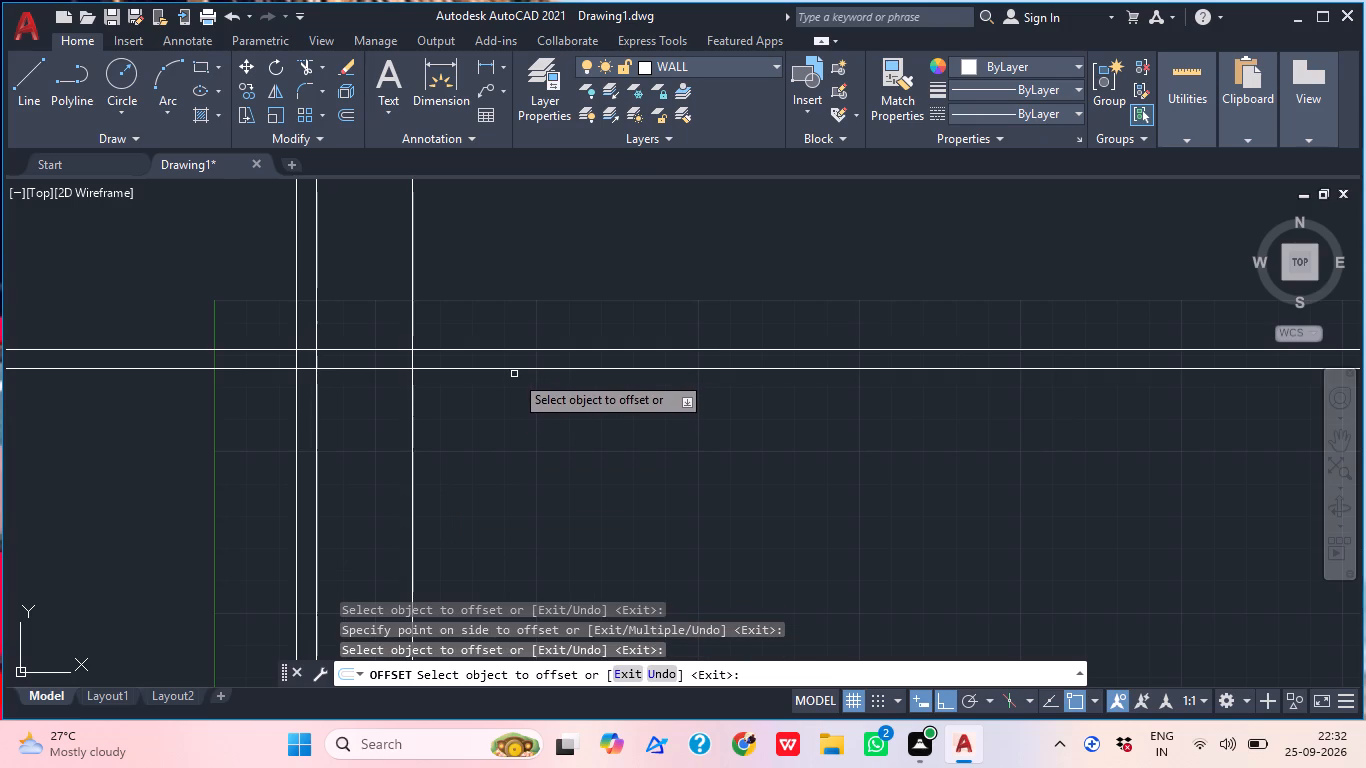
pyautogui.click(515, 370)
pyautogui.click(500, 415)
pyautogui.moveTo(490, 491); pyautogui.dragTo(486, 478, button='middle')
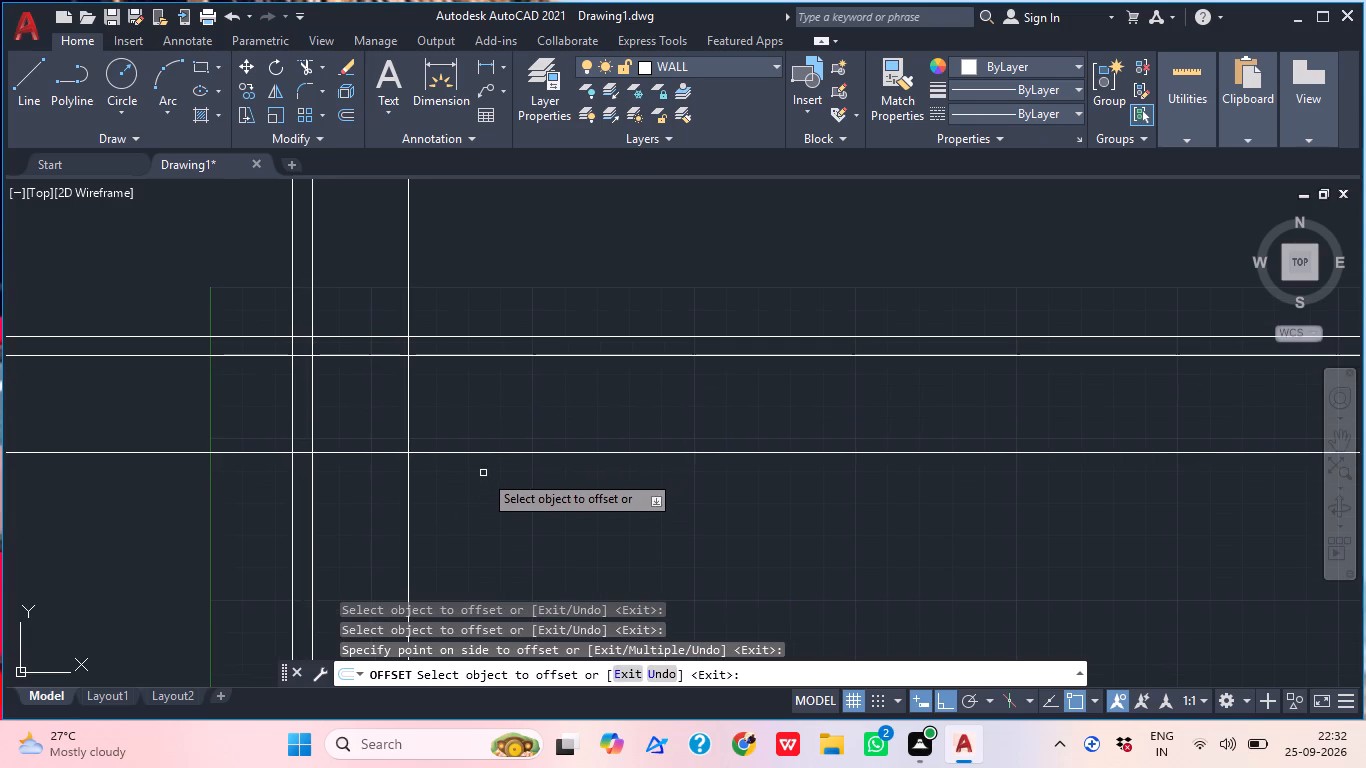
pyautogui.moveTo(331, 498); pyautogui.dragTo(359, 470, button='middle')
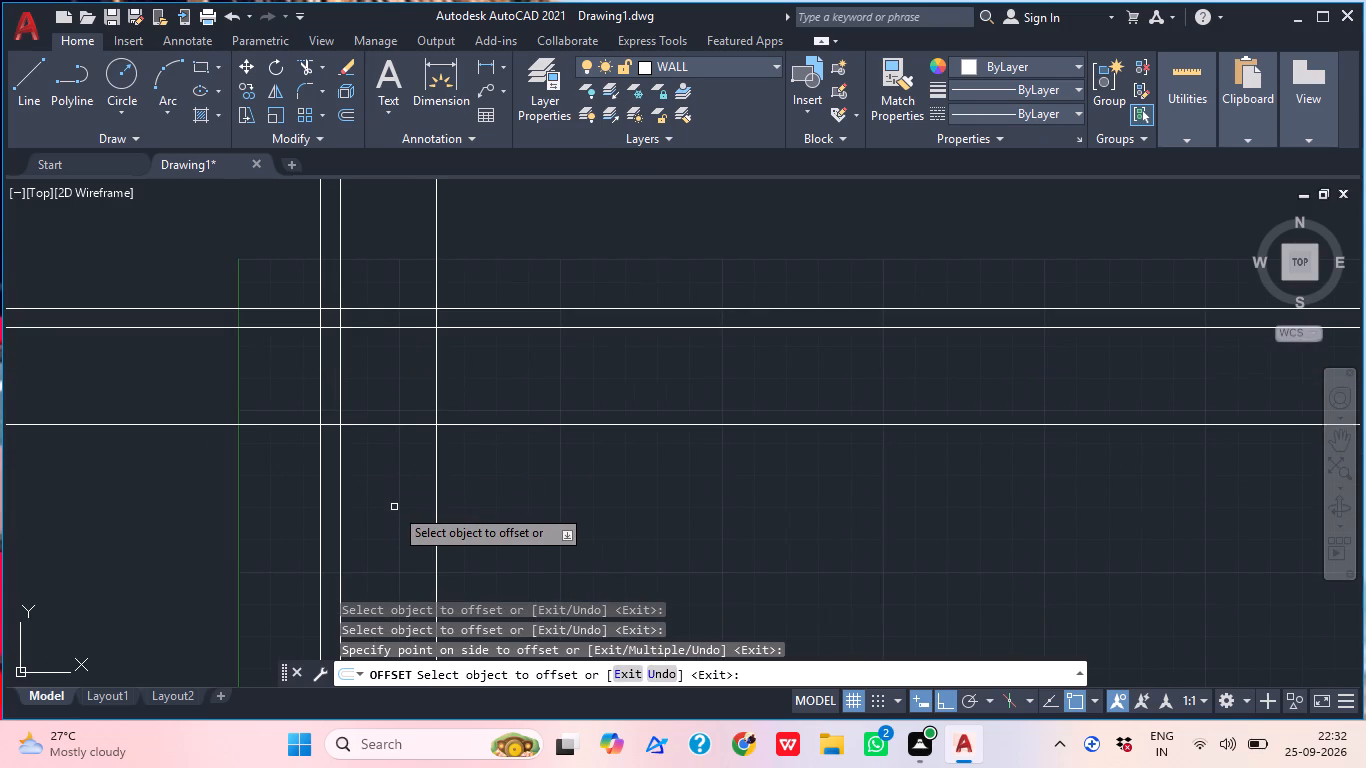
pyautogui.scroll(-1, 394, 507)
pyautogui.scroll(1, 394, 507)
pyautogui.scroll(-1, 394, 507)
pyautogui.moveTo(422, 530); pyautogui.dragTo(416, 481, button='middle')
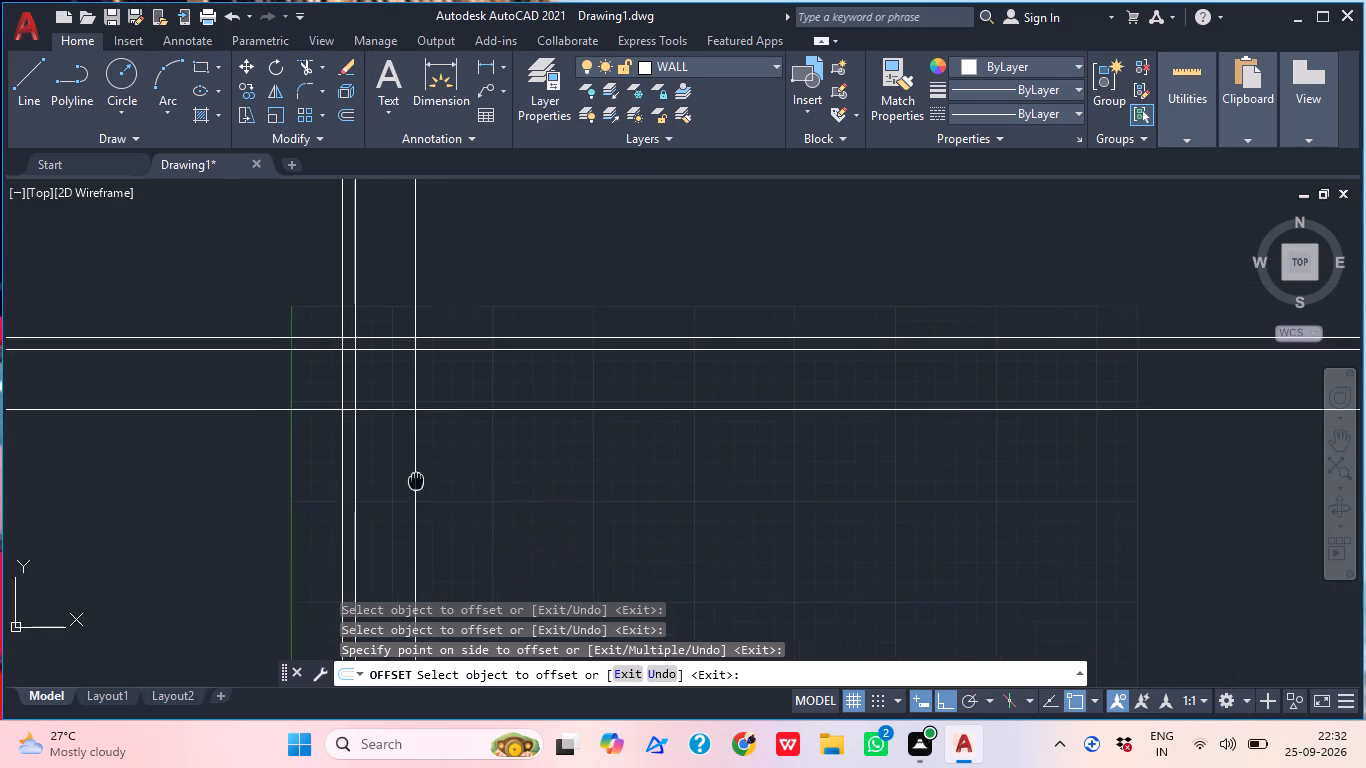
pyautogui.moveTo(416, 481); pyautogui.dragTo(416, 480, button='middle')
pyautogui.moveTo(451, 507); pyautogui.dragTo(450, 467, button='middle')
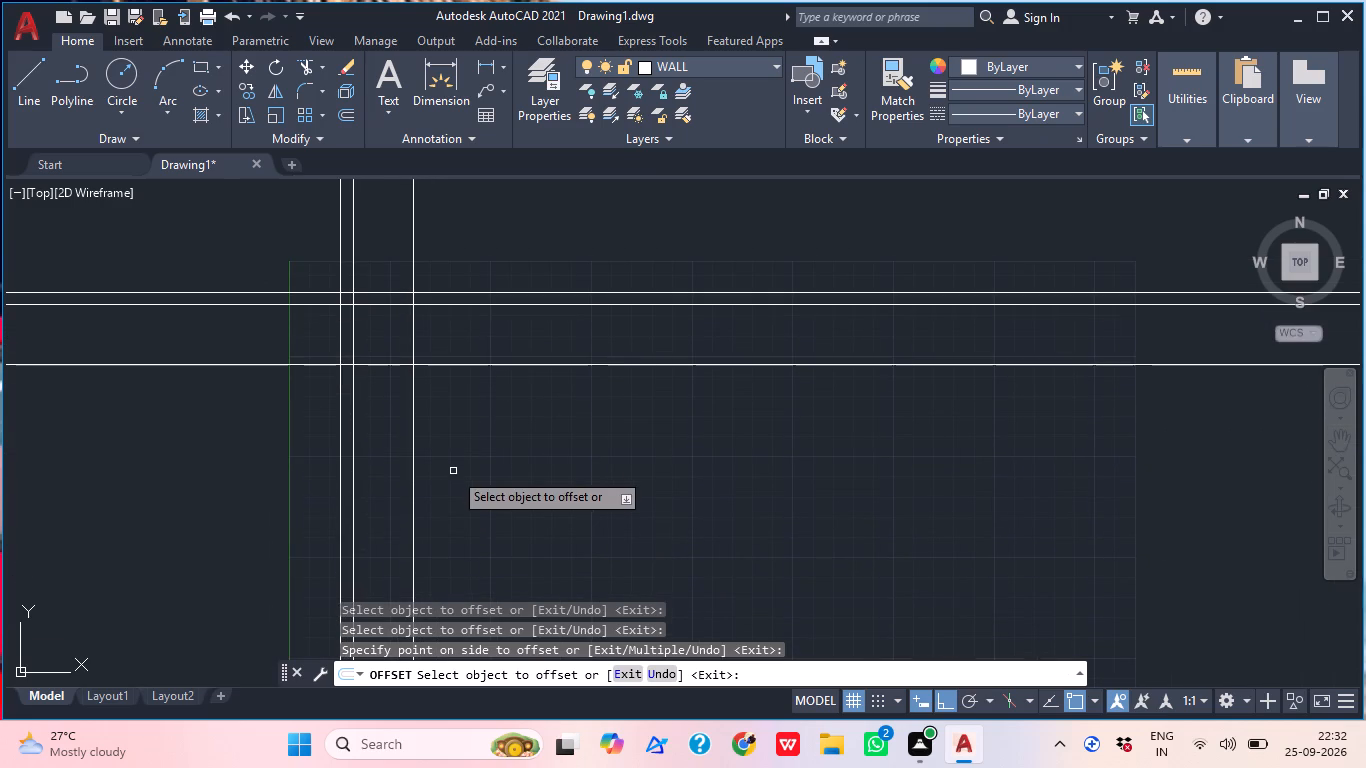
pyautogui.press('Return')
# Offset the rightmost vertical construction line 9" to the right and the lowest horizontal one 9" downward.
pyautogui.press('Return')
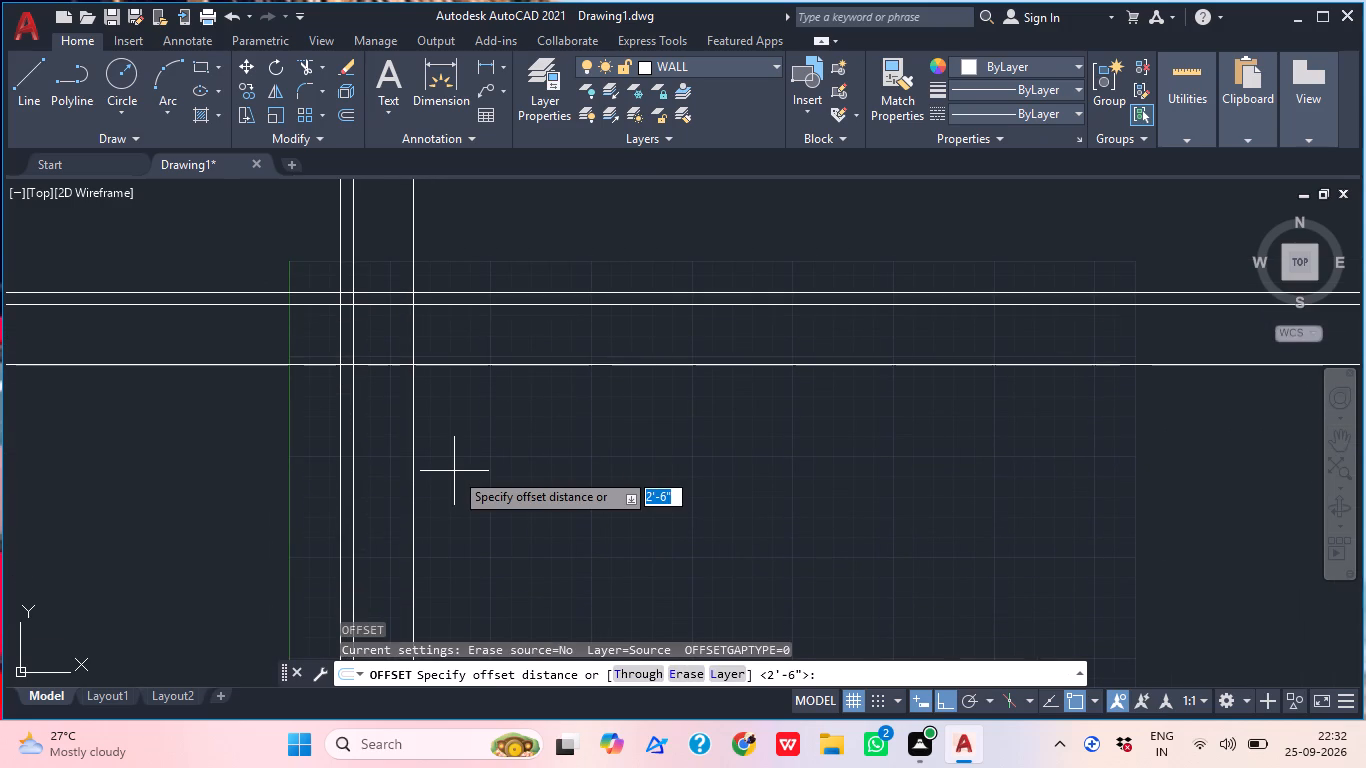
pyautogui.press('9')
pyautogui.hotkey('shift', '"')
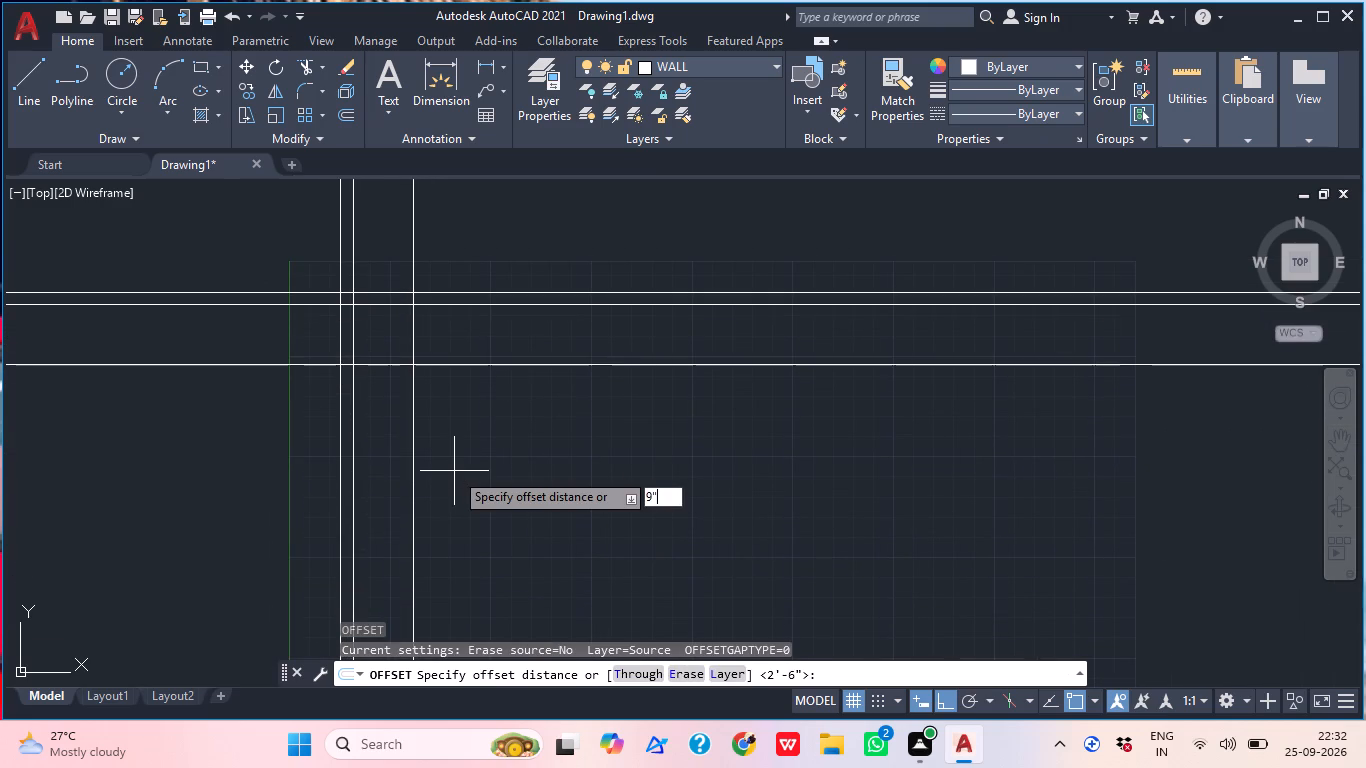
pyautogui.press('Return')
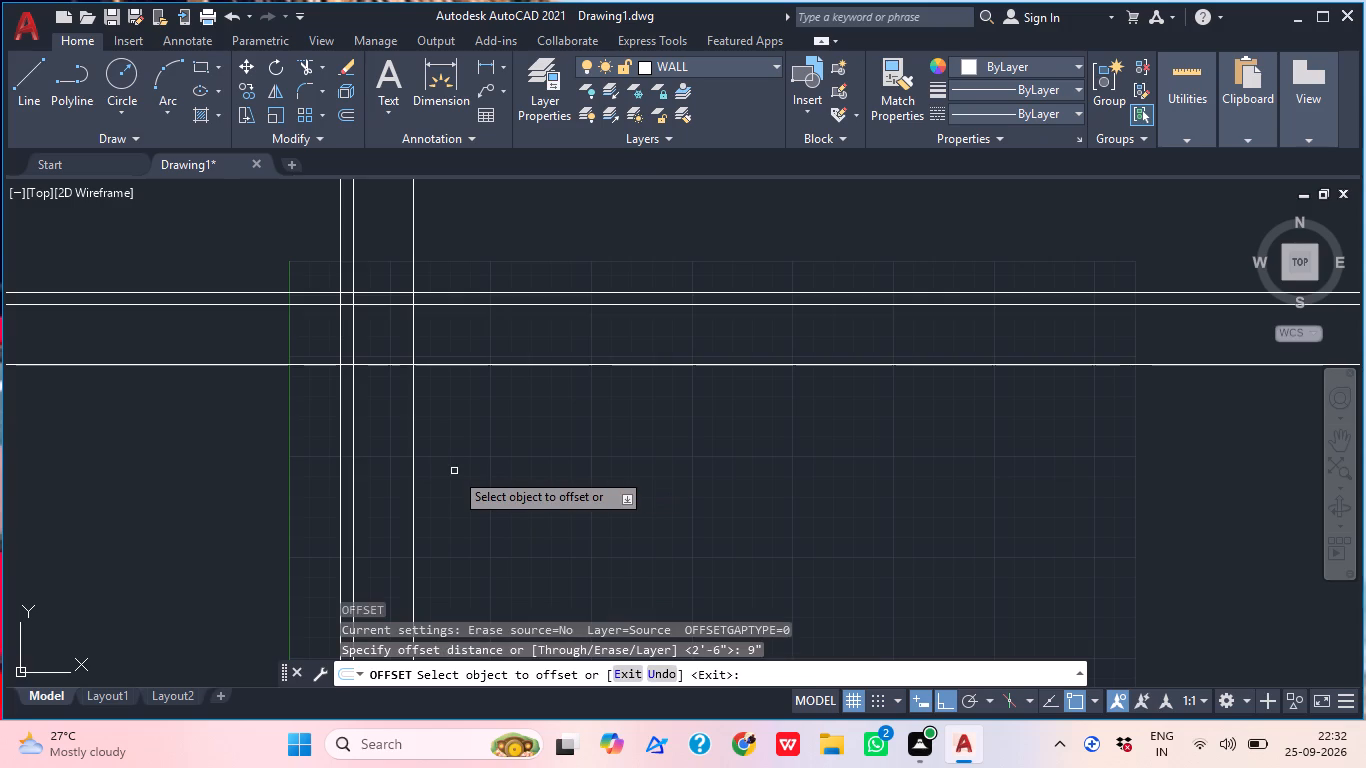
pyautogui.click(415, 507)
pyautogui.click(473, 524)
pyautogui.scroll(-4, 463, 509)
pyautogui.moveTo(464, 511); pyautogui.dragTo(417, 437, button='middle')
pyautogui.scroll(3, 410, 445)
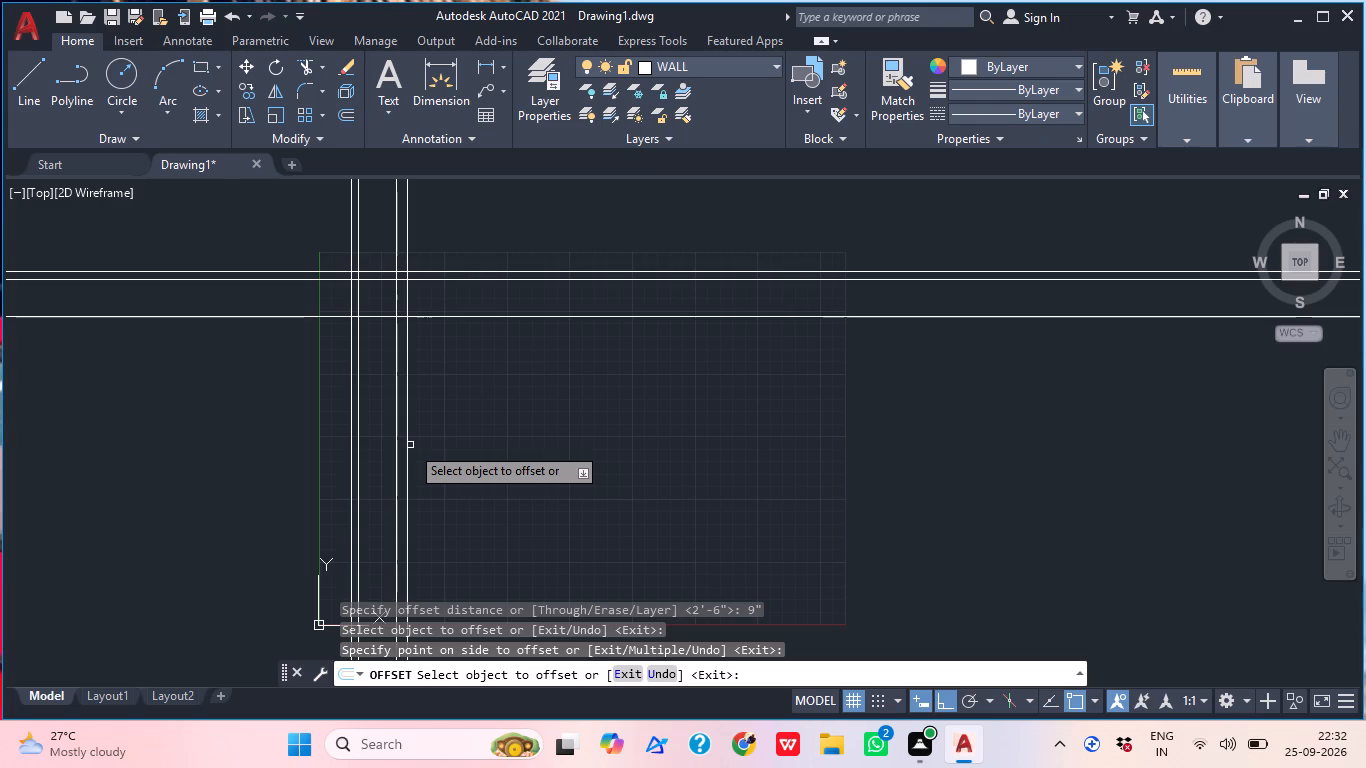
pyautogui.click(470, 319)
pyautogui.click(464, 375)
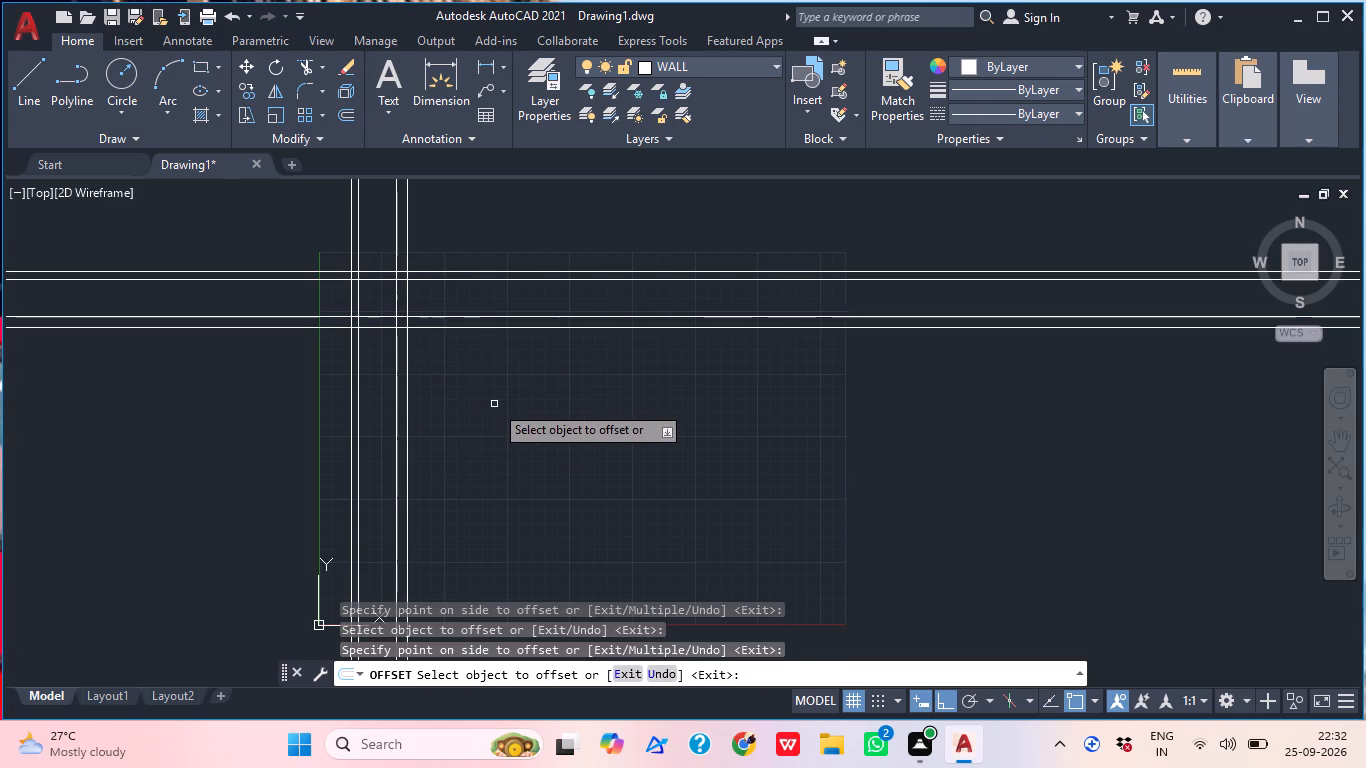
pyautogui.press('Return')
# Offset the rightmost vertical construction line 7'7" to the right.
pyautogui.press('Return')
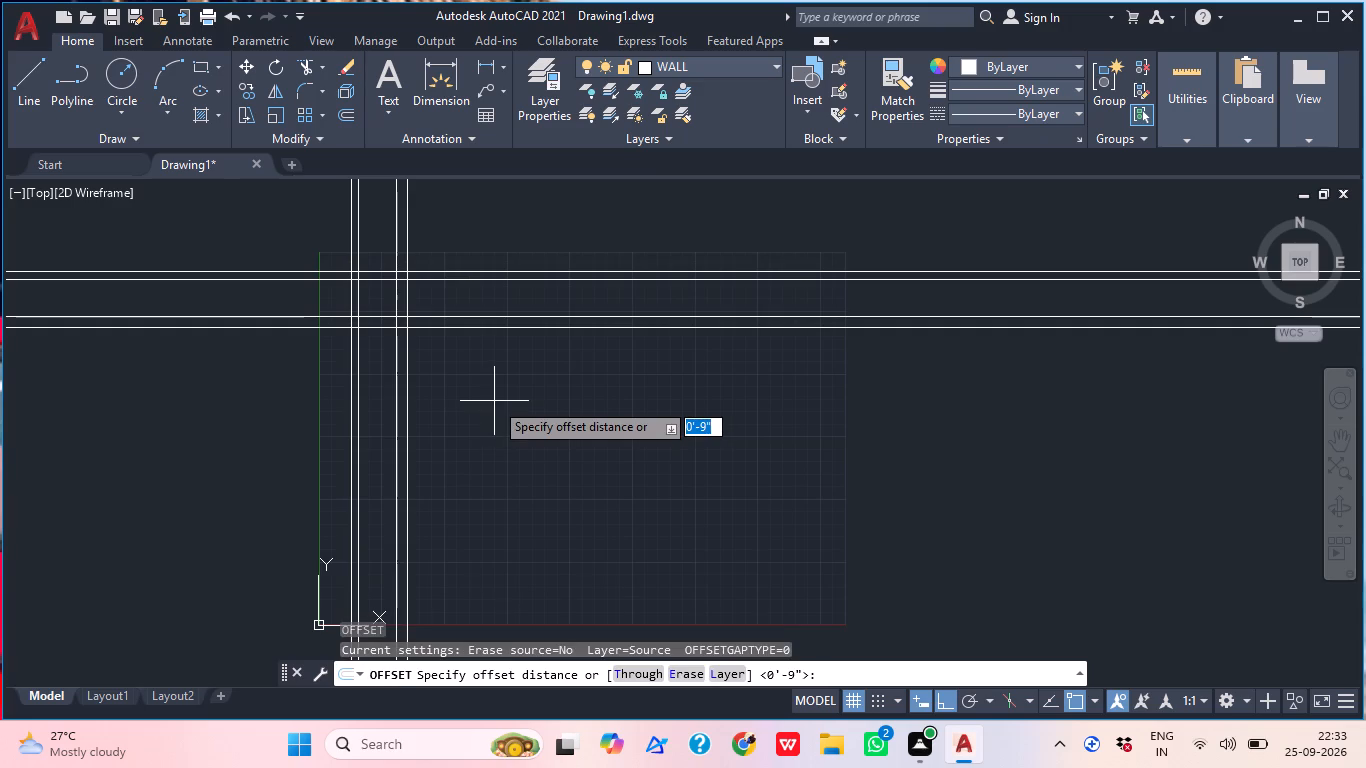
pyautogui.press('7')
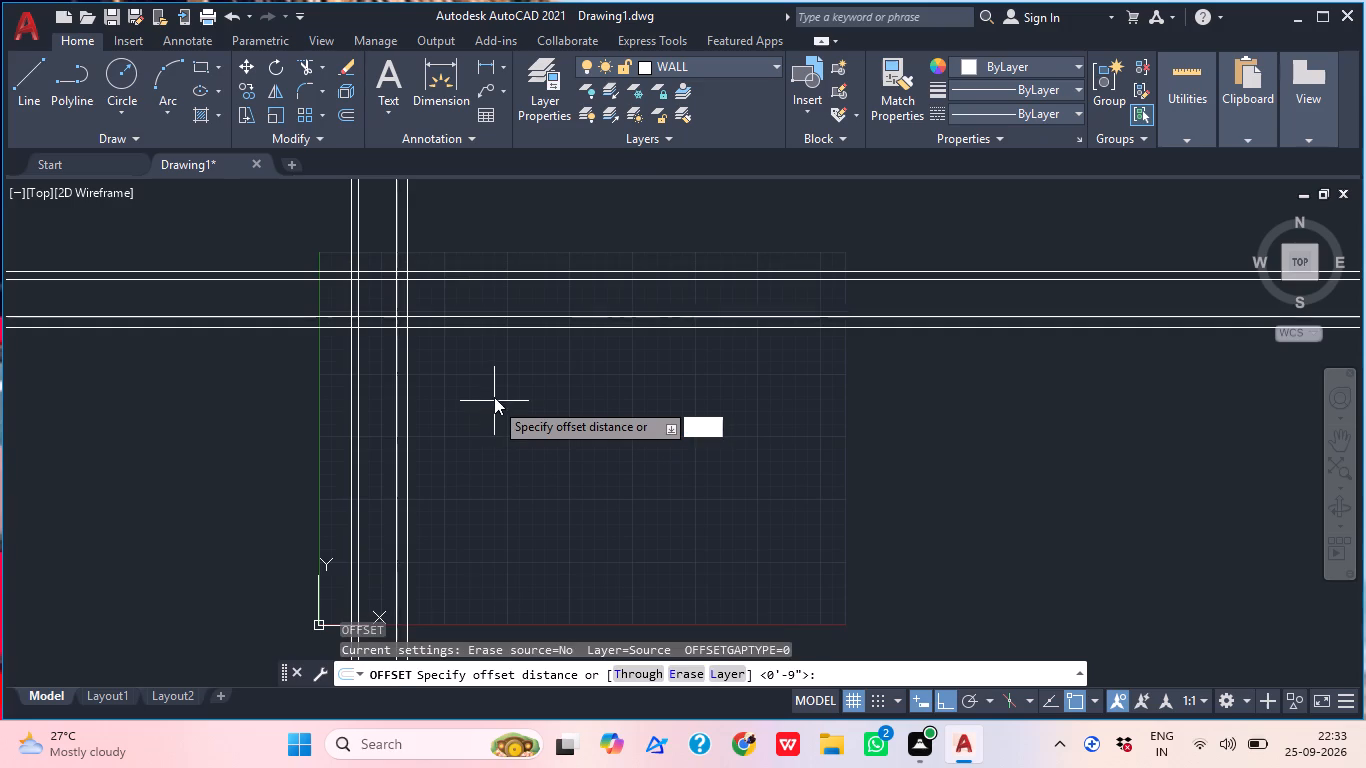
pyautogui.press("'")
pyautogui.press('7')
pyautogui.hotkey('shift', '"')
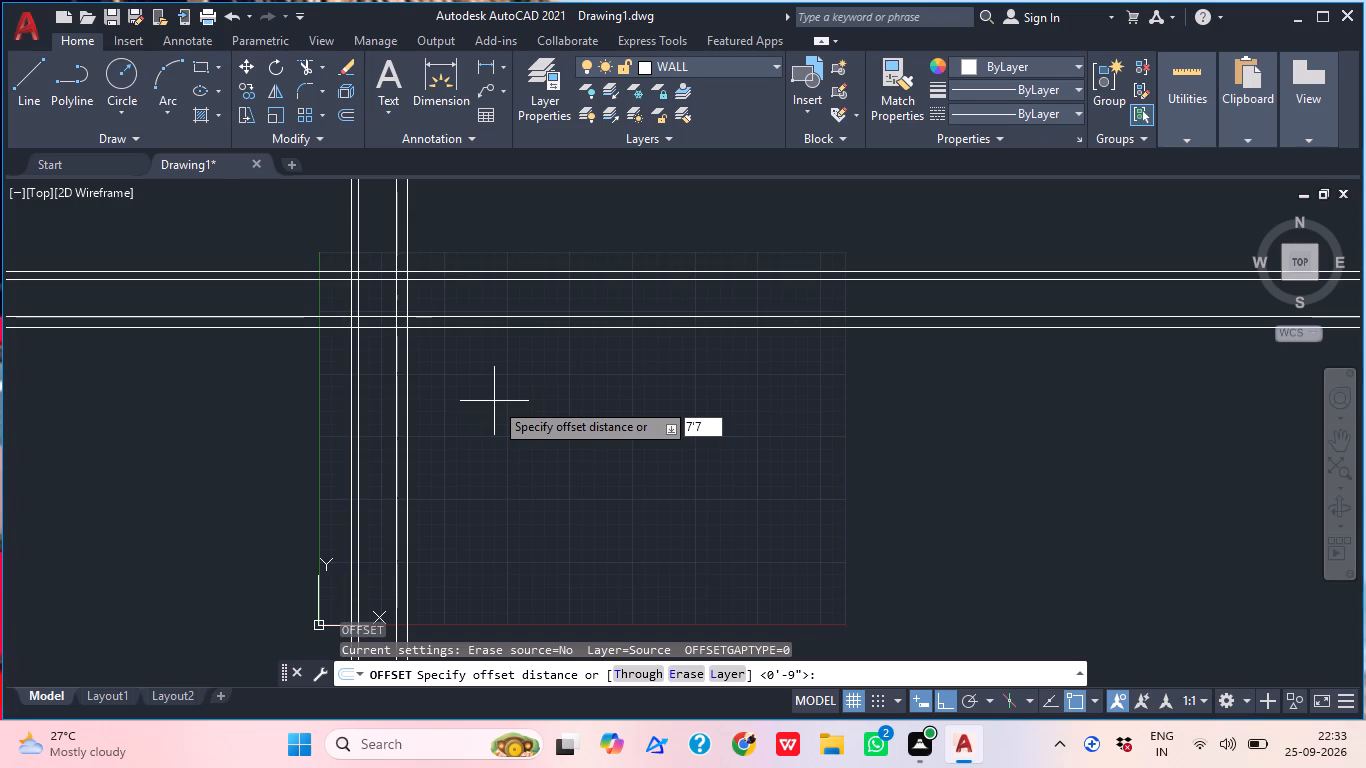
pyautogui.press('Return')
pyautogui.scroll(1, 444, 406)
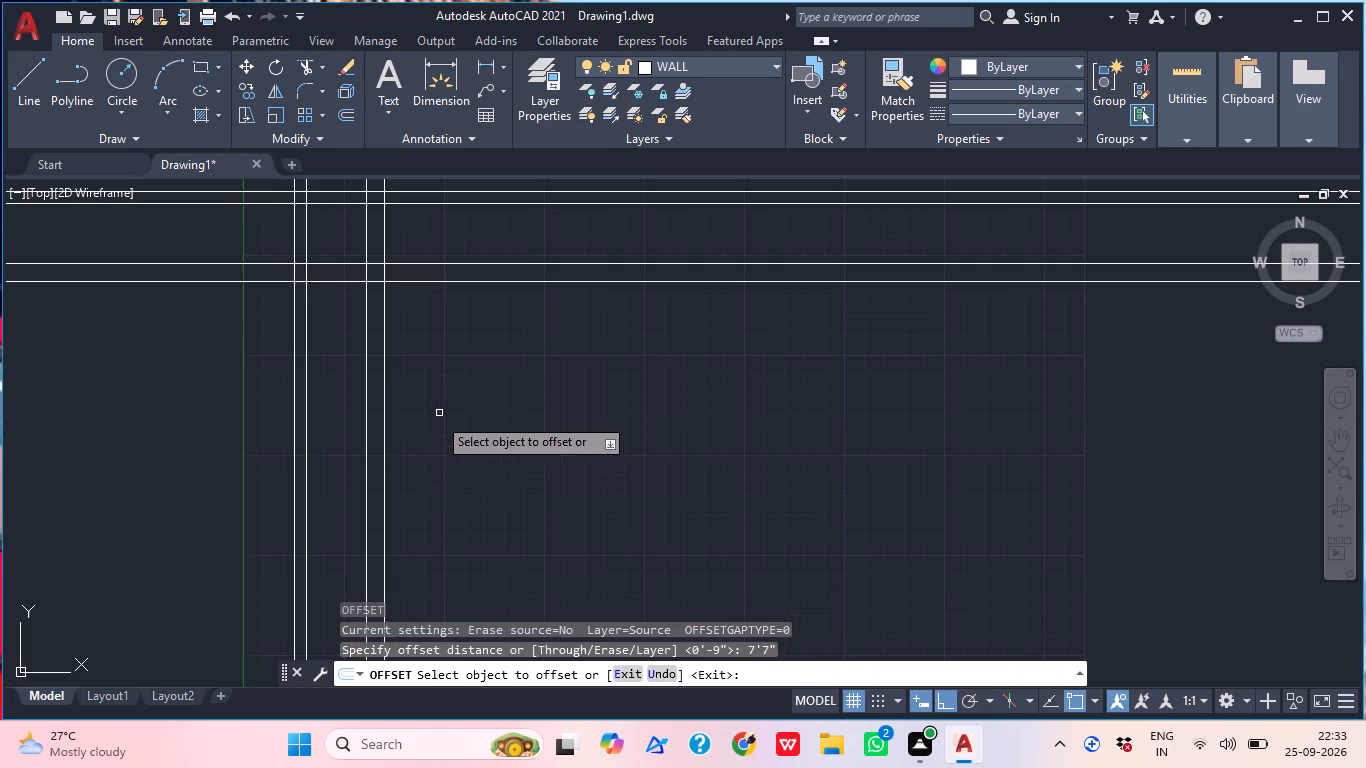
pyautogui.middleClick(401, 465)
pyautogui.click(386, 483)
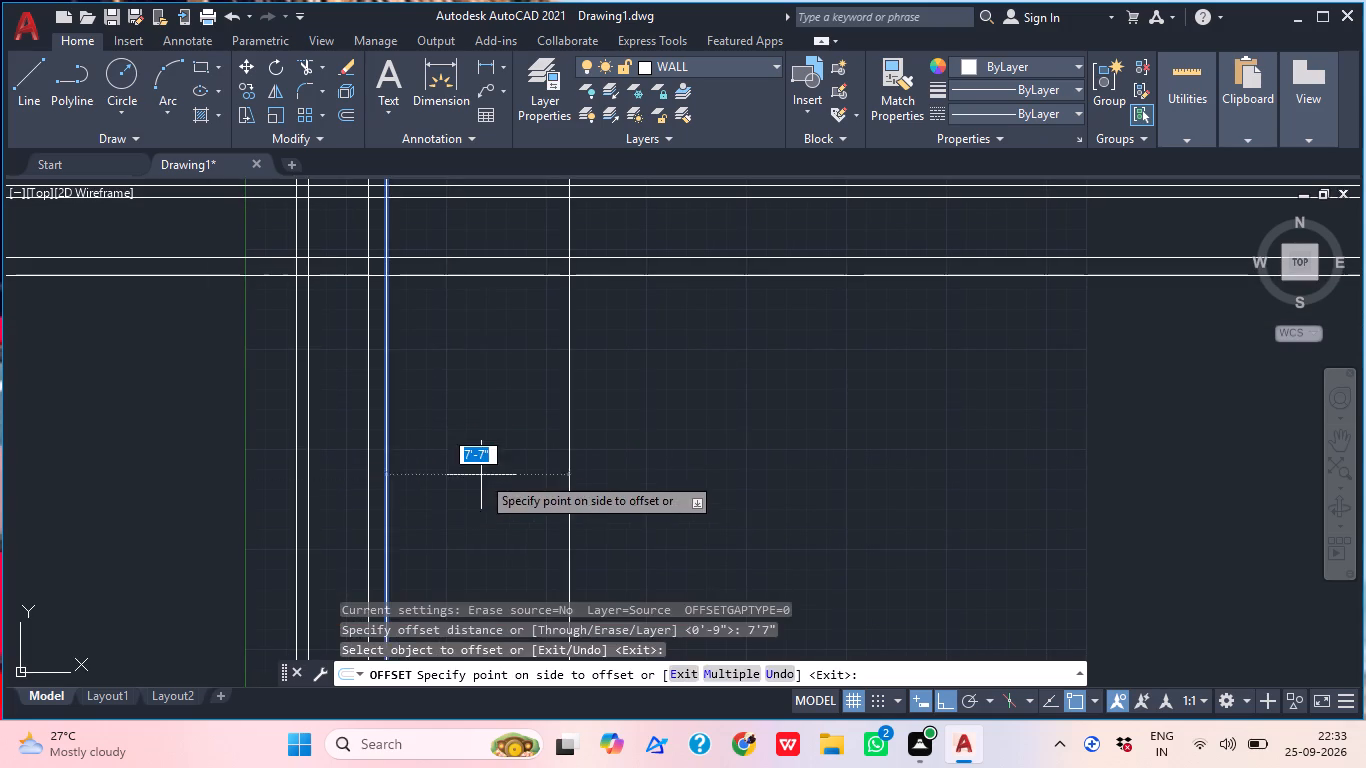
pyautogui.click(481, 475)
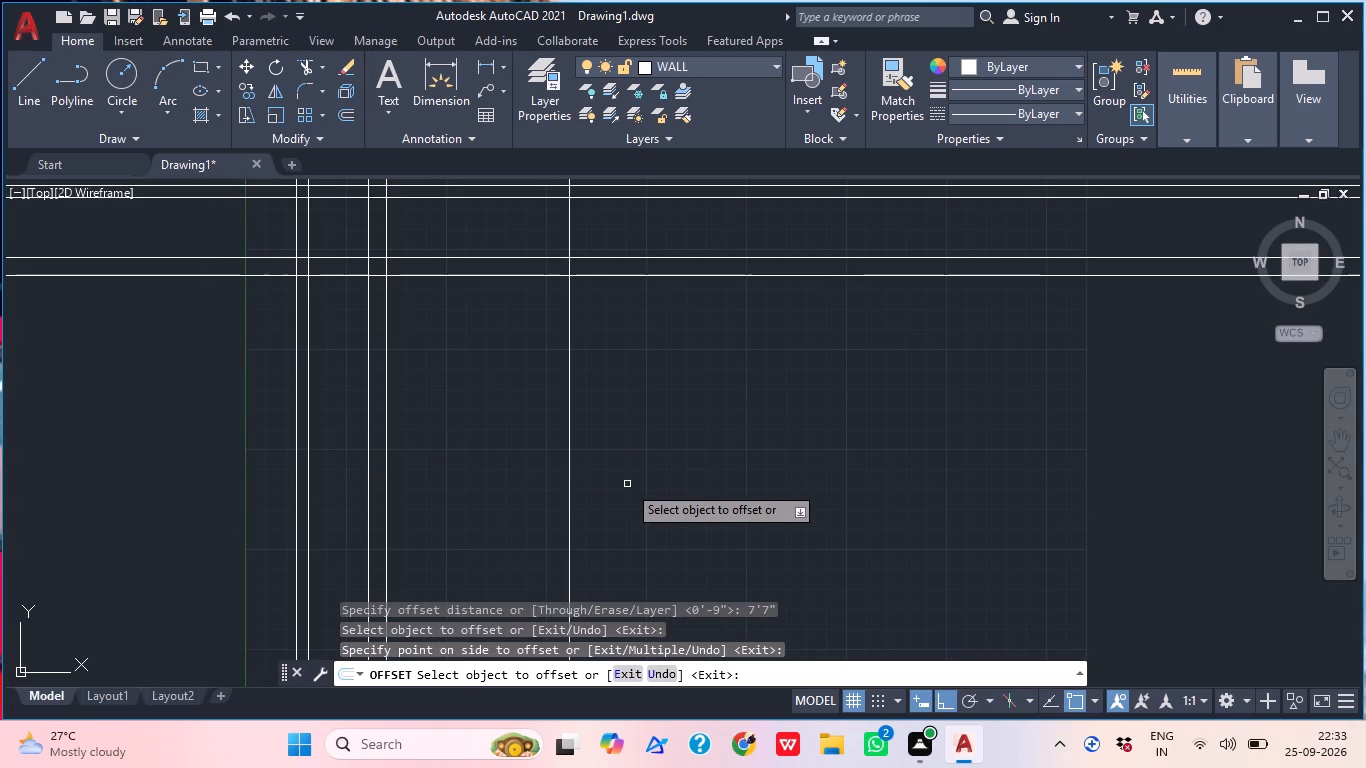
pyautogui.press('Return')
# Offset the rightmost vertical construction line 4.5" to the right.
pyautogui.press('Return')
pyautogui.press('4')
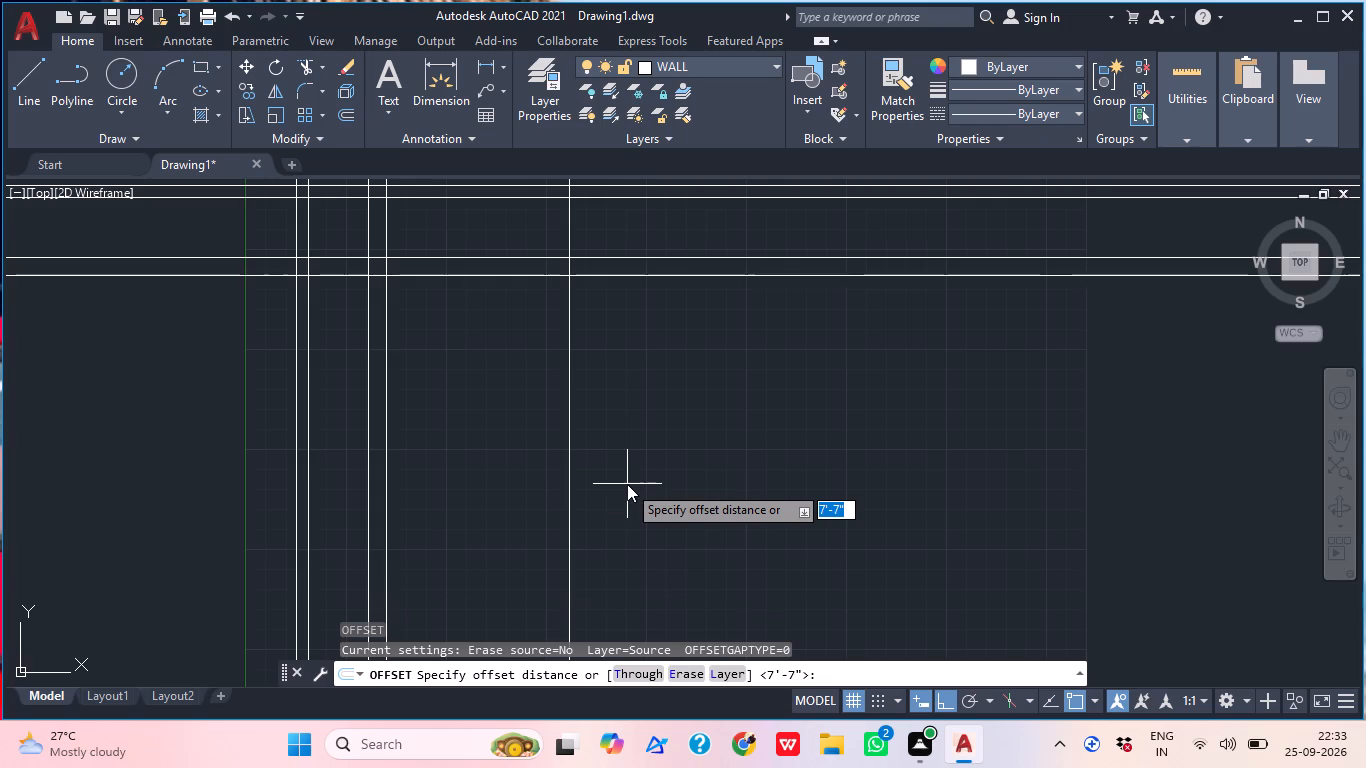
pyautogui.press('.')
pyautogui.press('5')
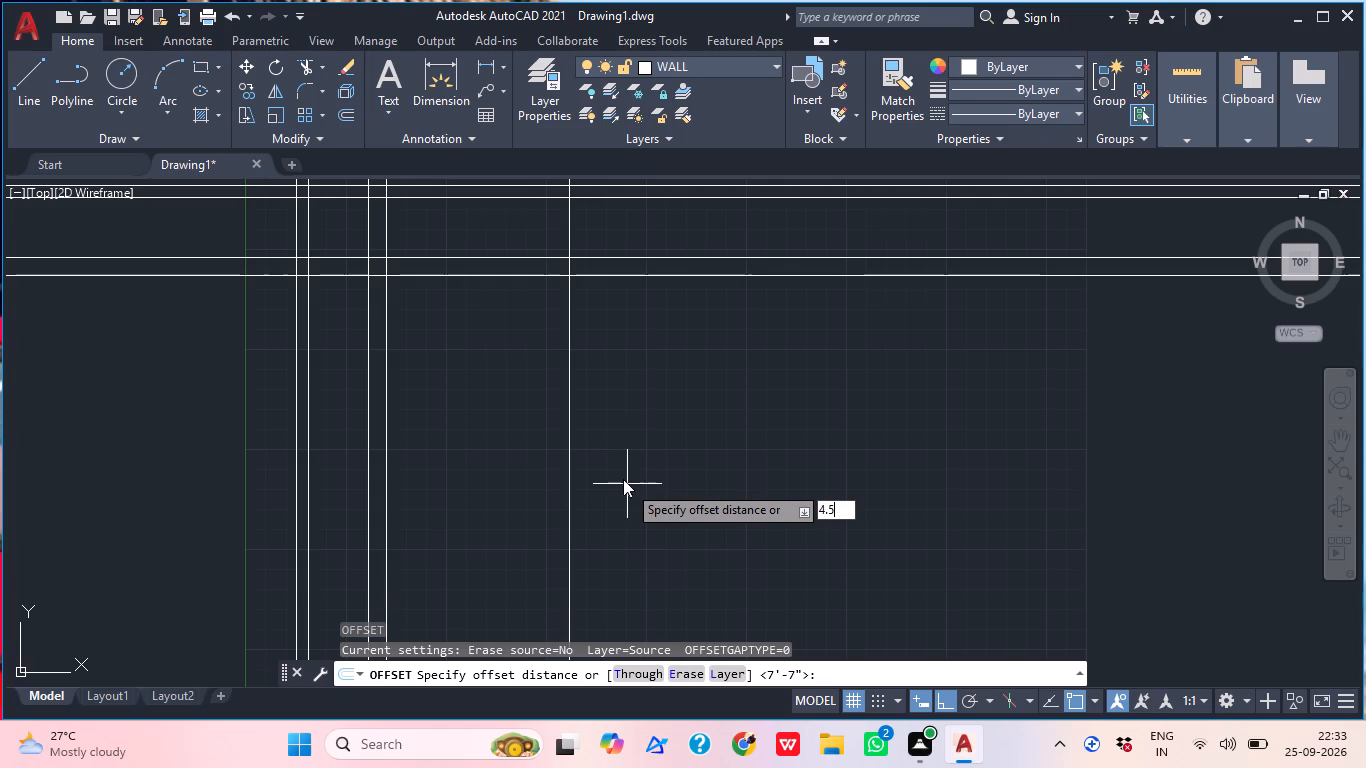
pyautogui.hotkey('shift', '"')
pyautogui.press('Return')
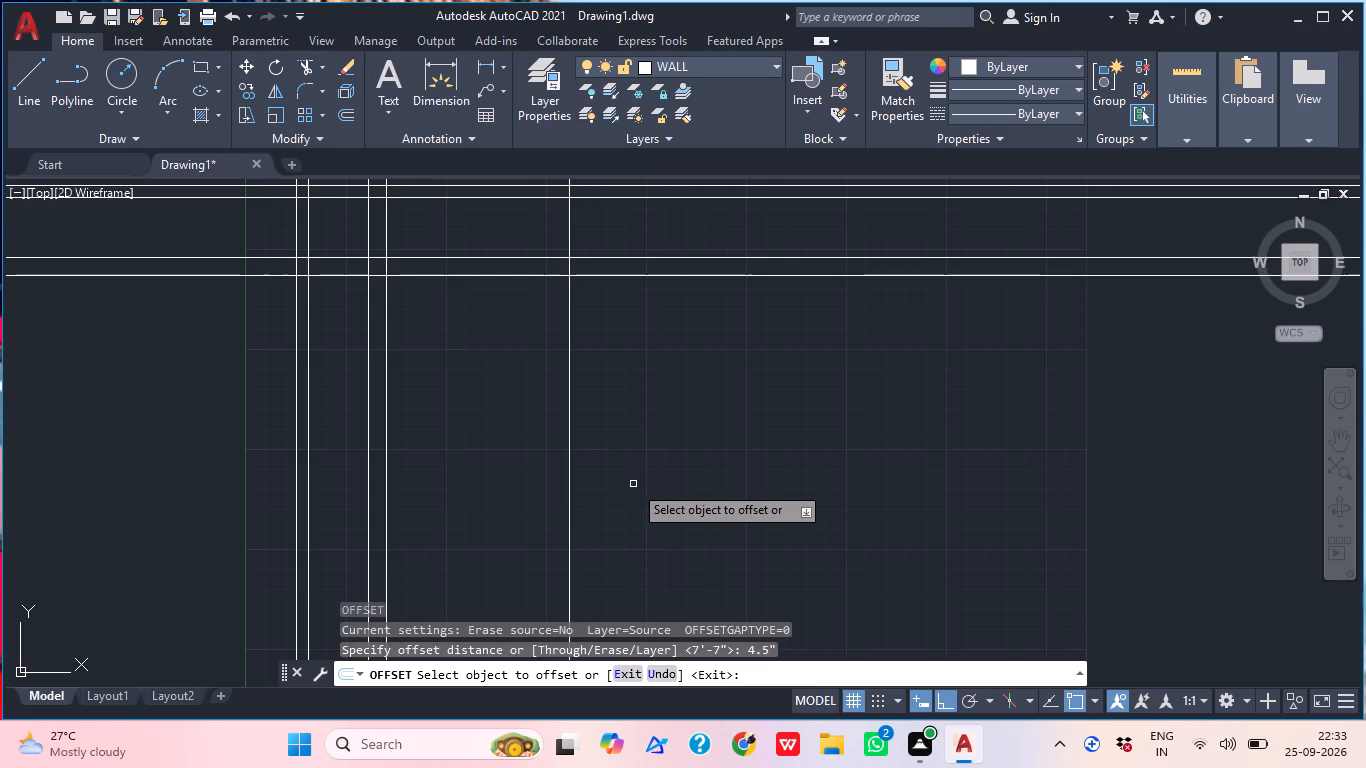
pyautogui.scroll(2, 600, 475)
pyautogui.click(516, 481)
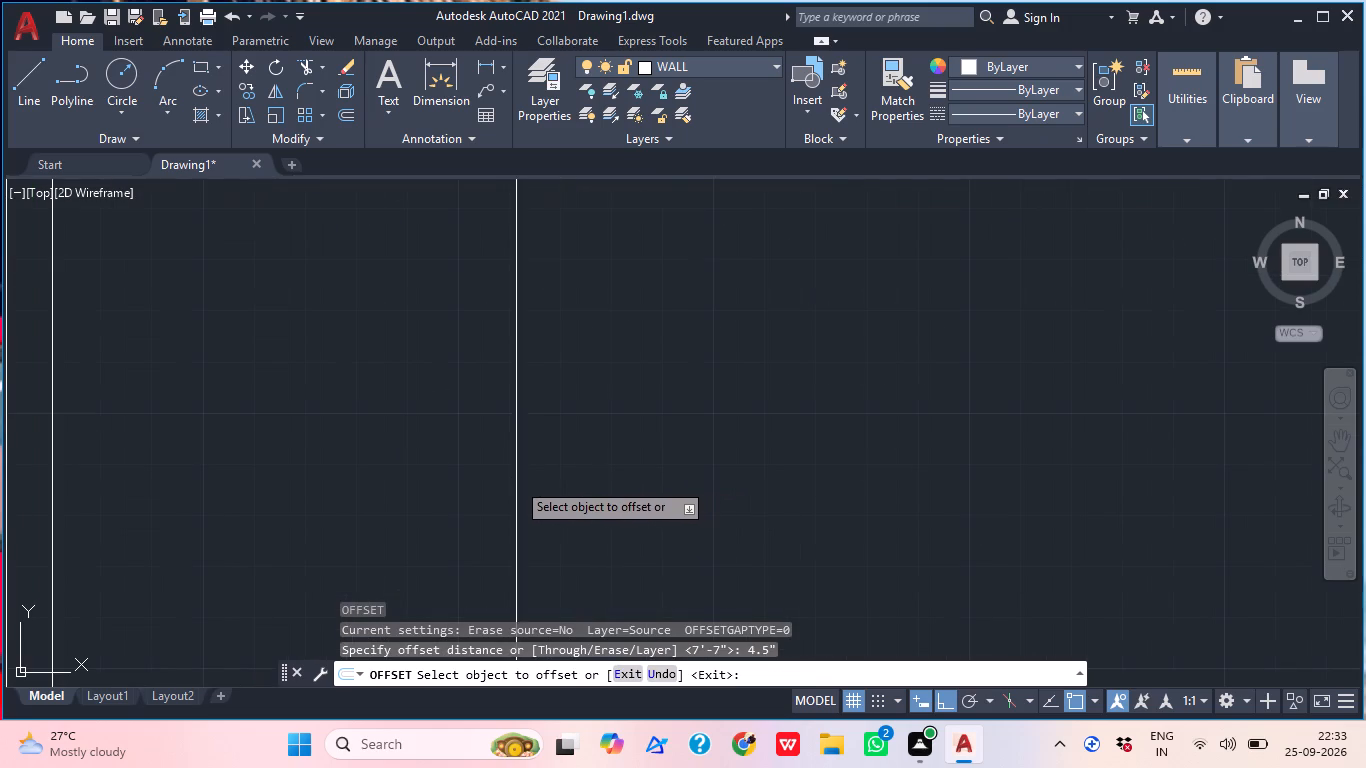
pyautogui.click(596, 469)
pyautogui.scroll(-1, 618, 448)
pyautogui.moveTo(618, 448); pyautogui.dragTo(622, 468, button='middle')
pyautogui.scroll(-3, 608, 465)
pyautogui.moveTo(608, 465); pyautogui.dragTo(527, 411, button='middle')
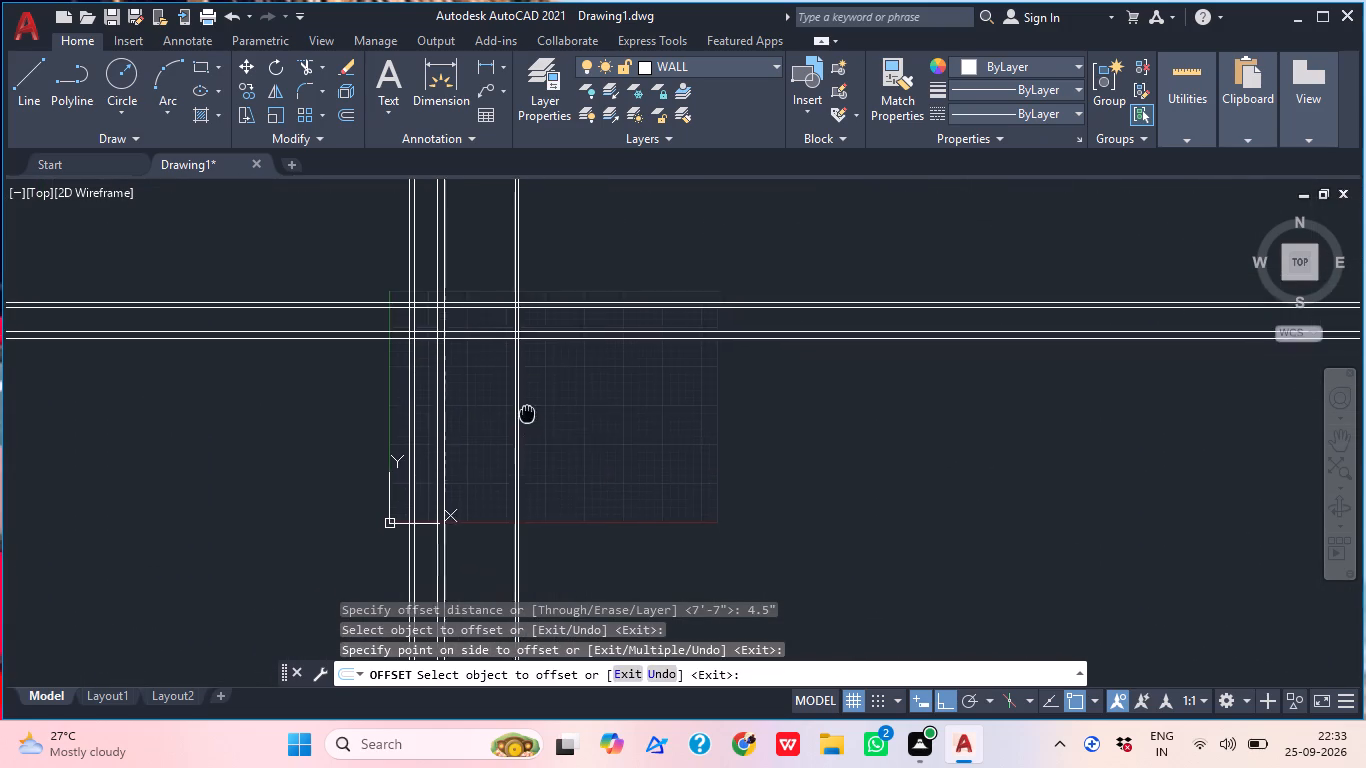
pyautogui.moveTo(527, 411); pyautogui.dragTo(526, 411, button='middle')
pyautogui.scroll(2, 526, 412)
pyautogui.scroll(-2, 526, 412)
pyautogui.moveTo(526, 412); pyautogui.dragTo(514, 390, button='middle')
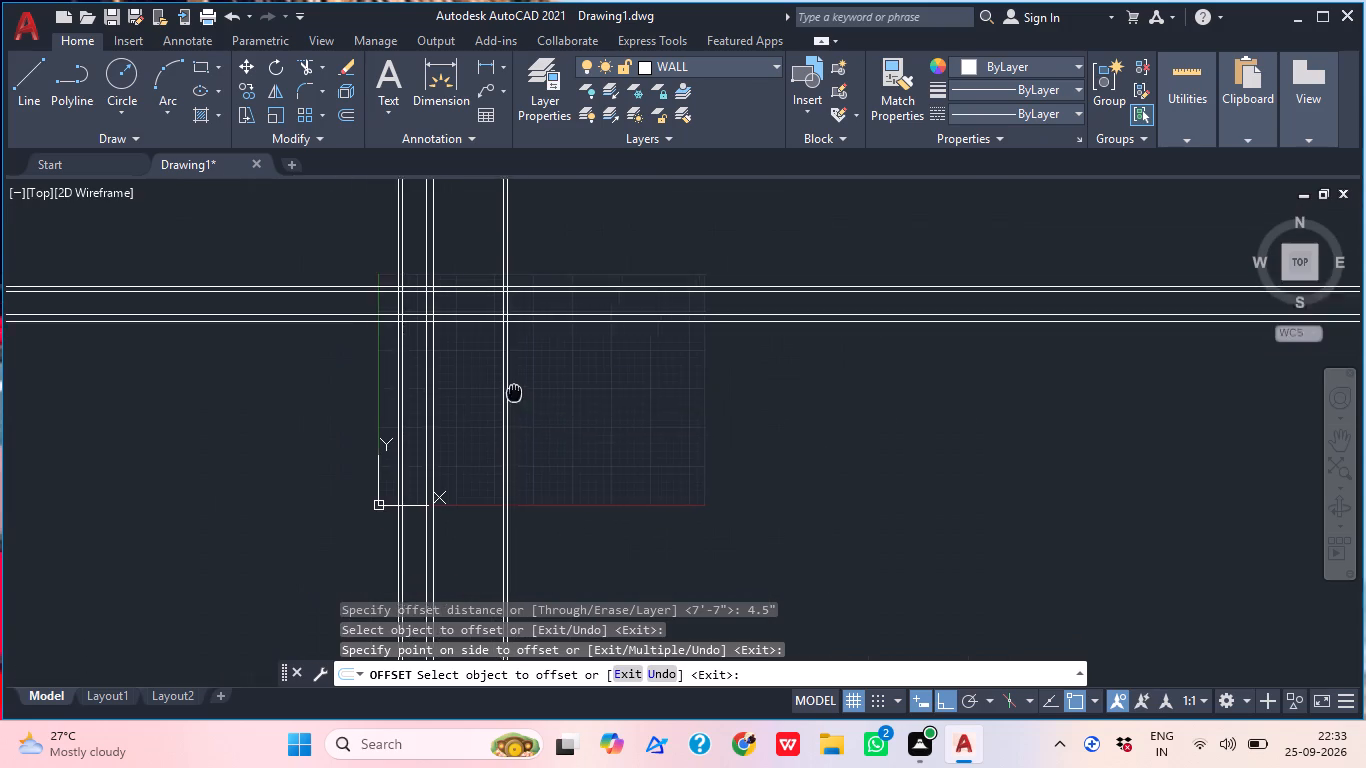
pyautogui.moveTo(514, 390); pyautogui.dragTo(501, 370, button='middle')
pyautogui.scroll(-1, 501, 370)
pyautogui.moveTo(501, 370); pyautogui.dragTo(495, 419, button='middle')
pyautogui.scroll(1, 479, 401)
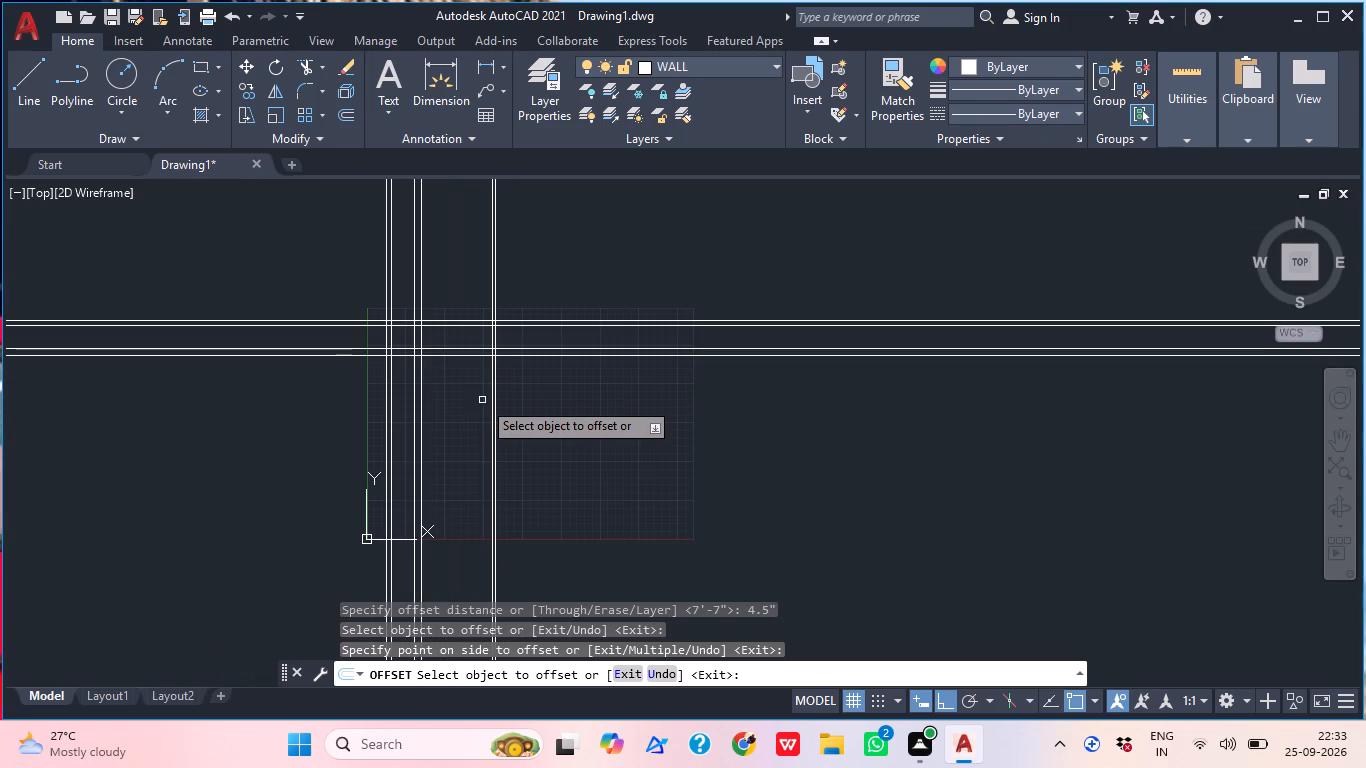
pyautogui.press('space')
# Offset the right line of the newest 4.5" vertical pair 4' to the right.
pyautogui.press('space')
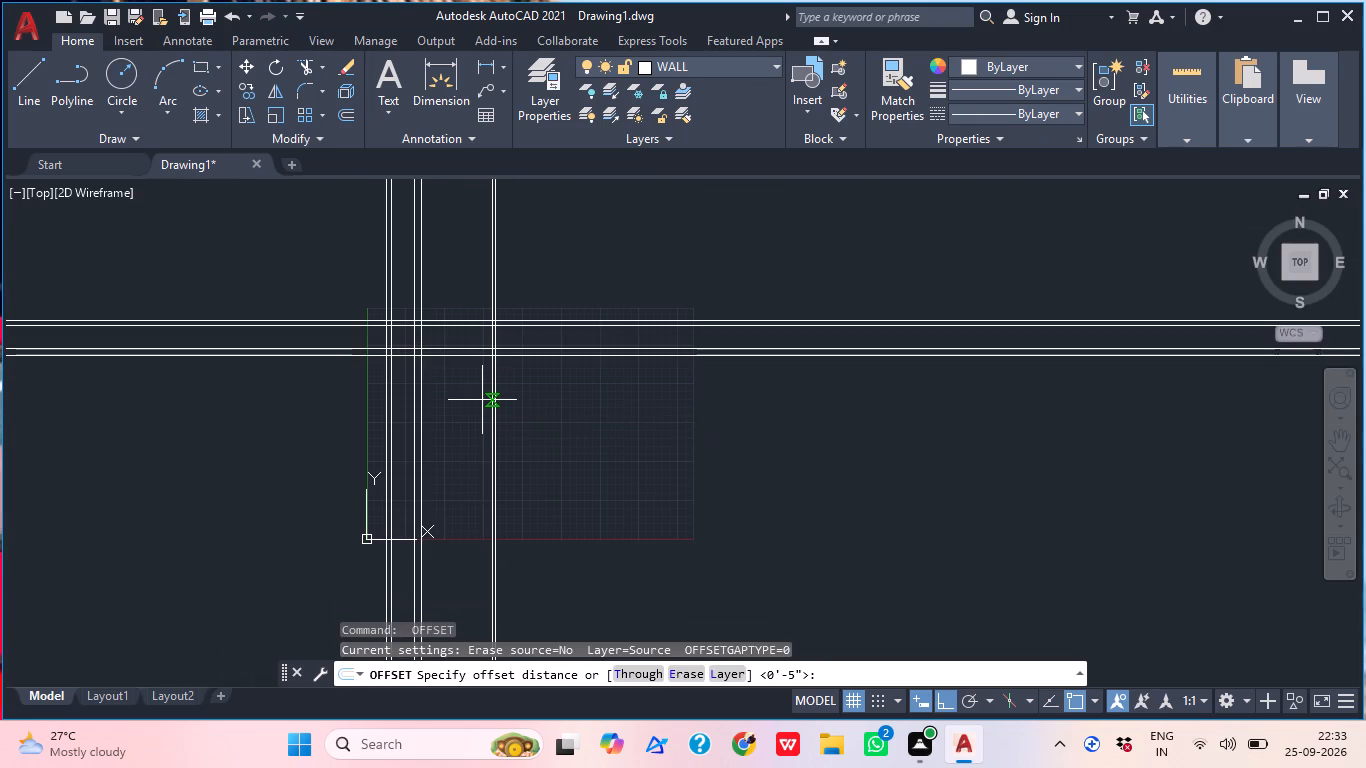
pyautogui.write("4'")
pyautogui.press('Return')
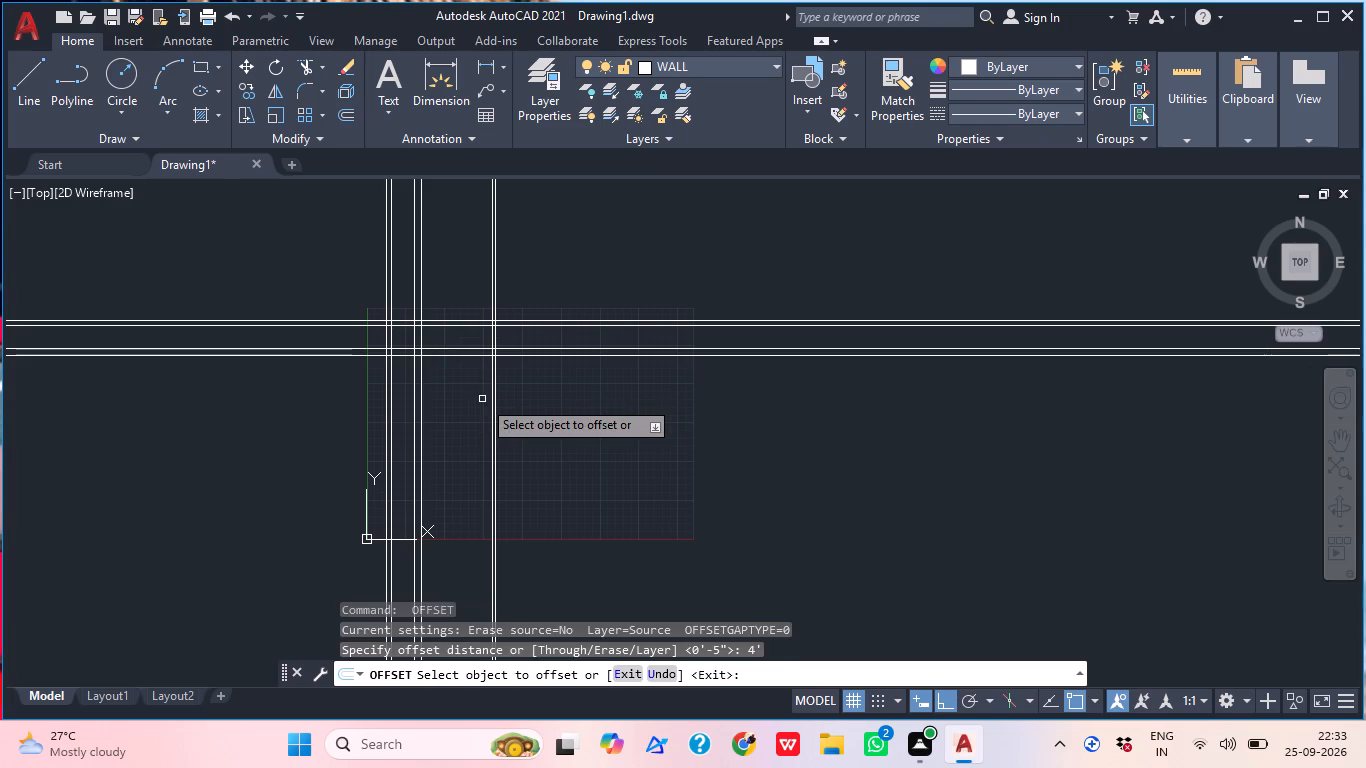
pyautogui.scroll(3, 519, 405)
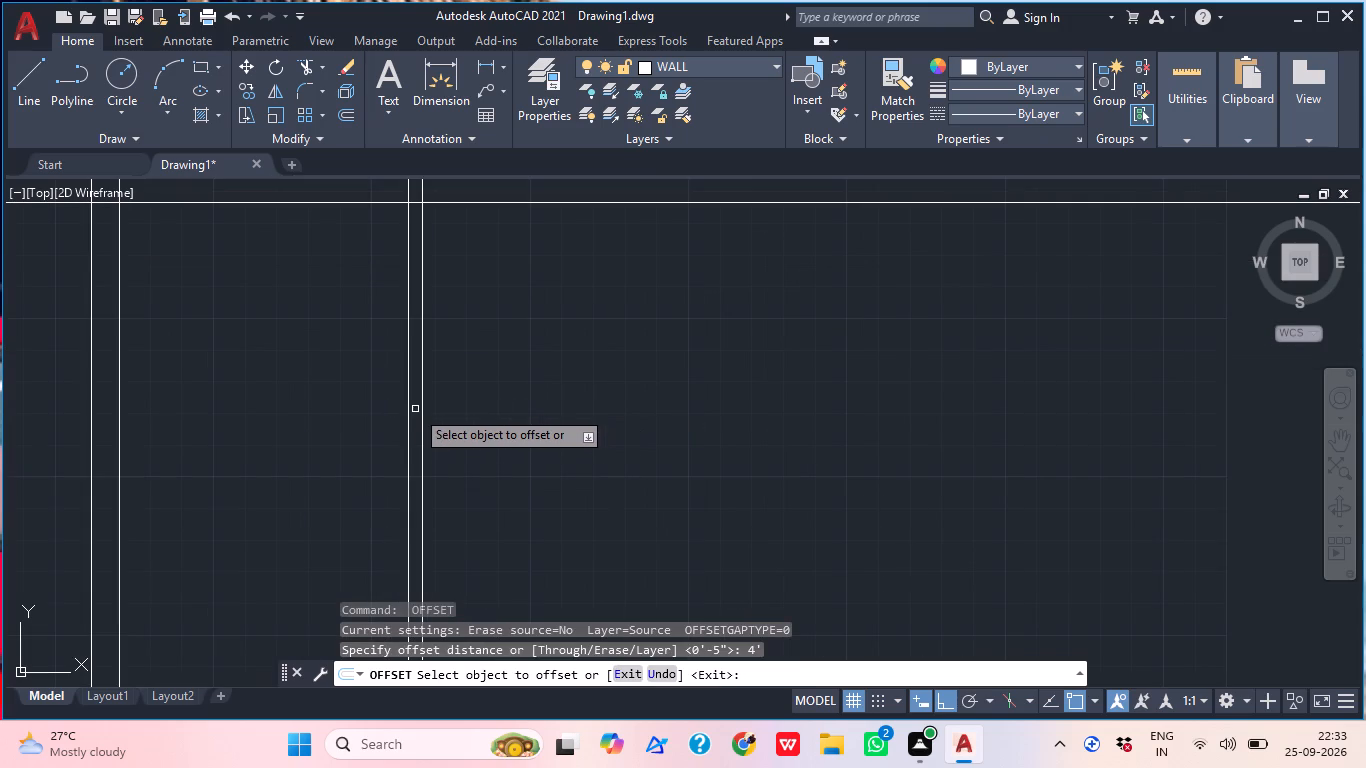
pyautogui.click(421, 400)
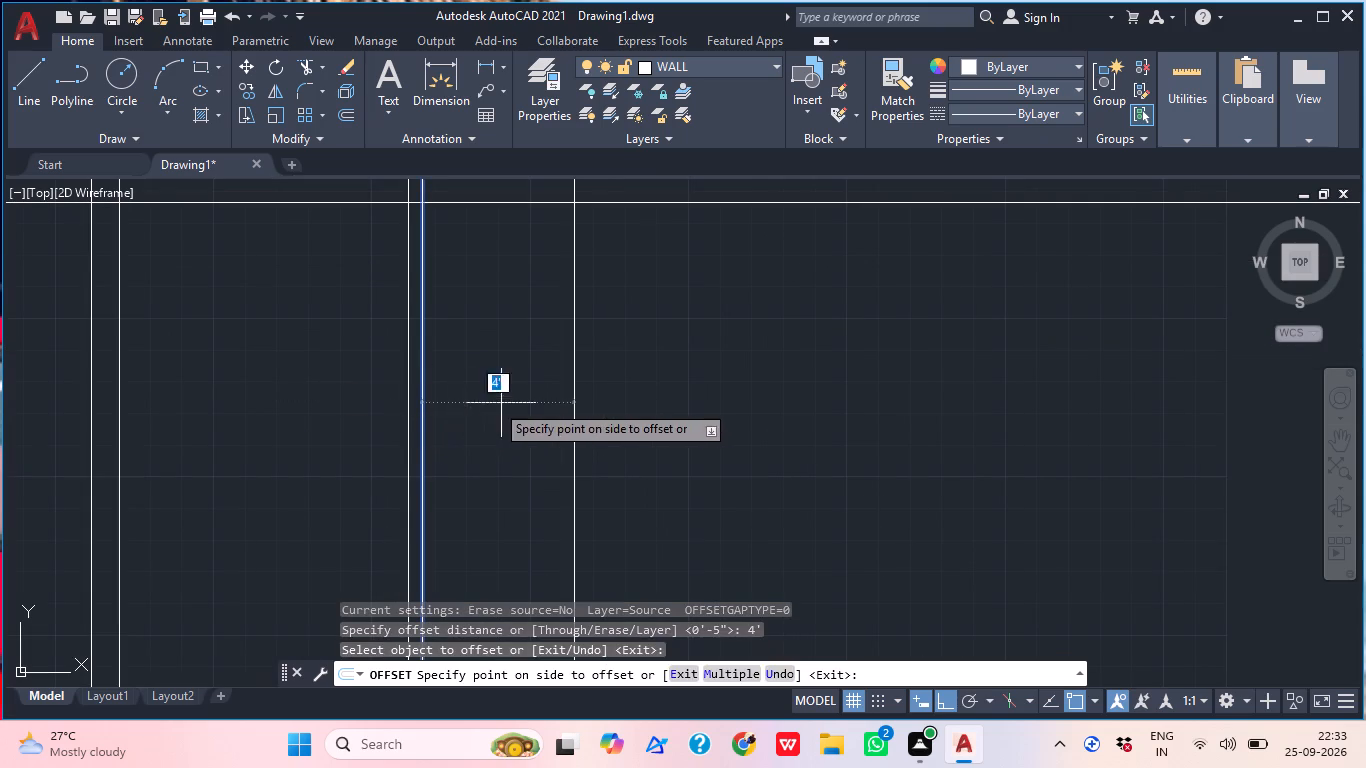
pyautogui.click(538, 403)
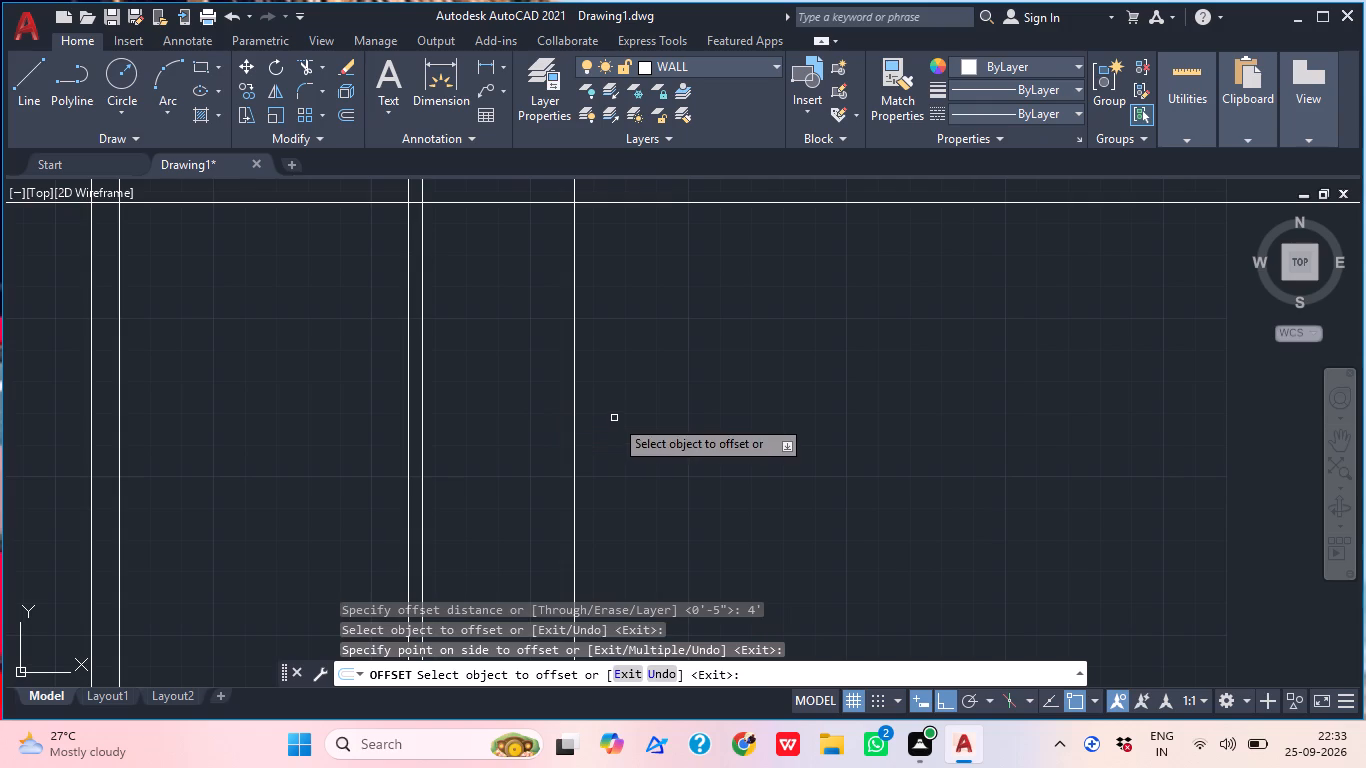
pyautogui.press('Return')
# Offset the new rightmost vertical construction line 4.5" to the right to form another wall pair.
pyautogui.press('Return')
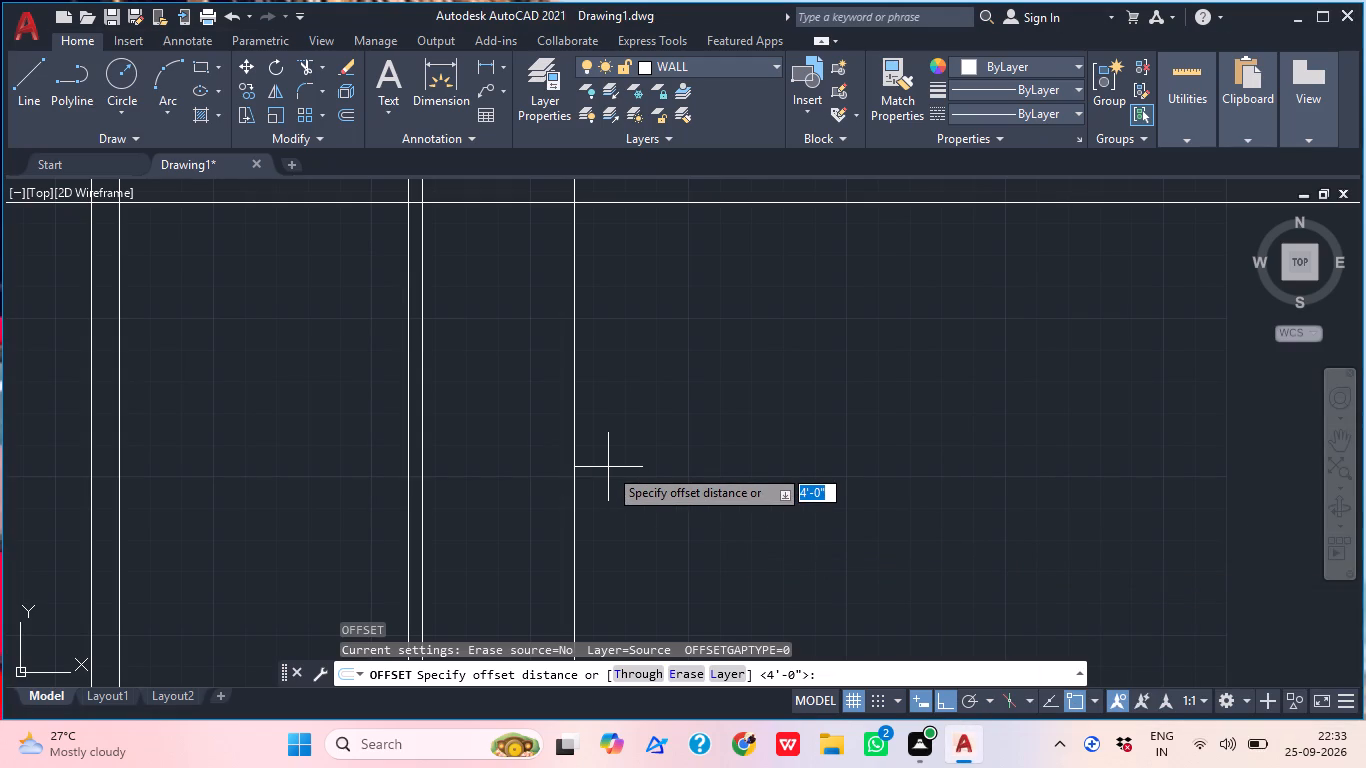
pyautogui.press('e')
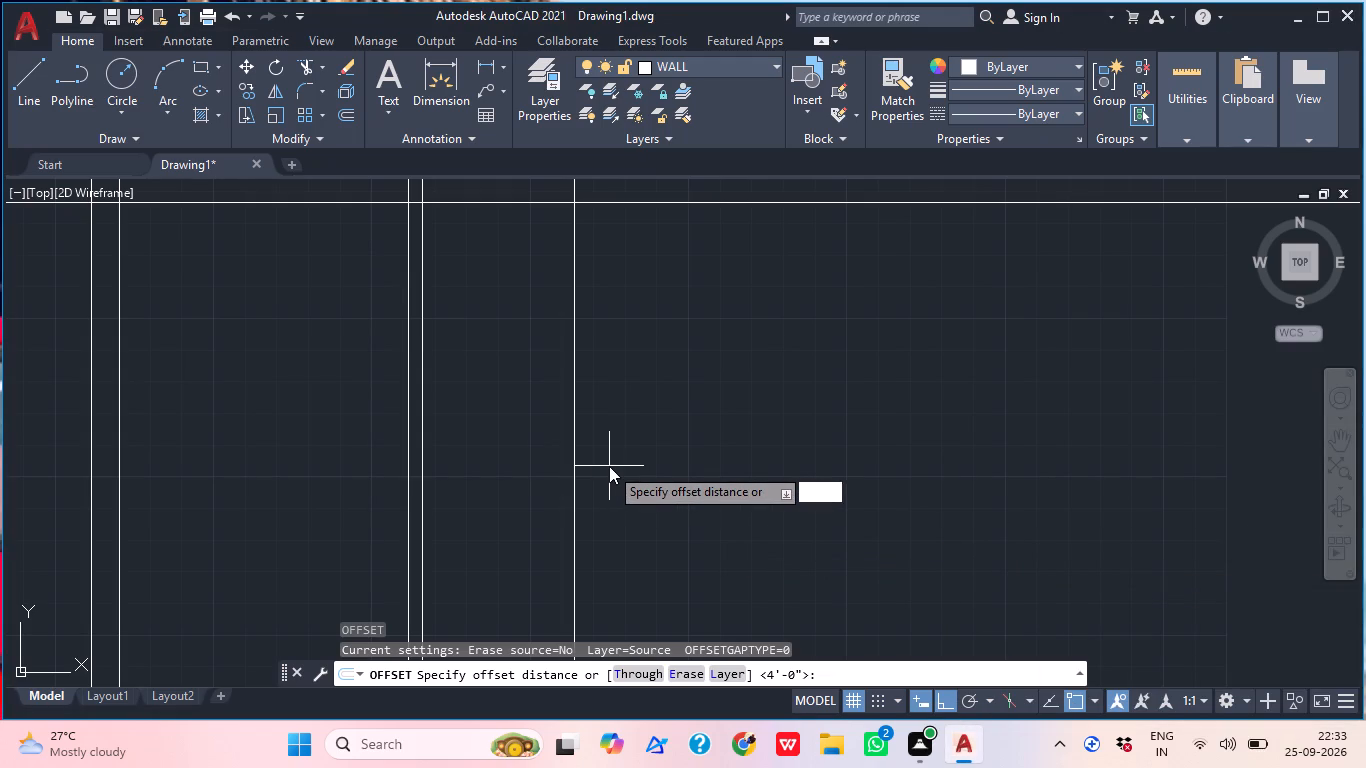
pyautogui.press('.')
pyautogui.press('BackSpace')
pyautogui.press('BackSpace')
pyautogui.write('4.')
pyautogui.press('5')
pyautogui.hotkey('shift', '"')
pyautogui.press('Return')
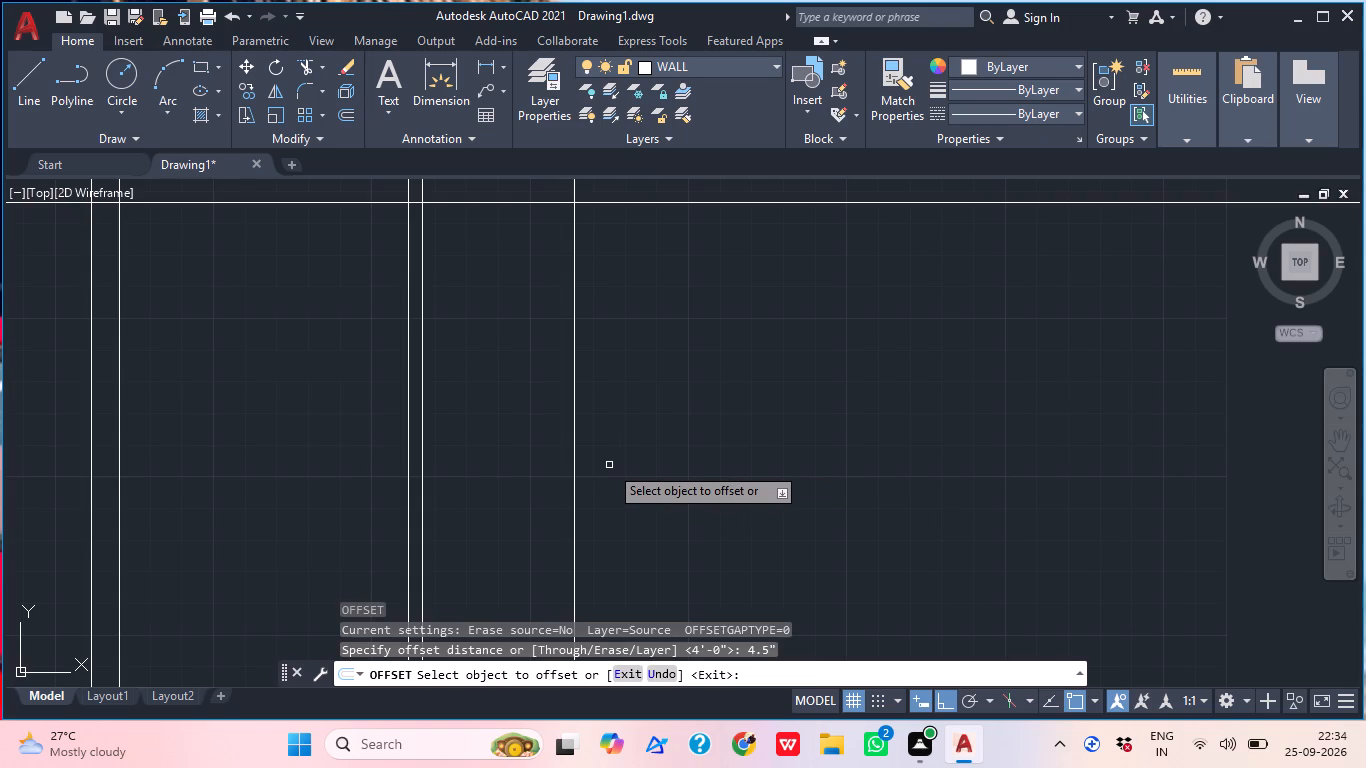
pyautogui.scroll(1, 599, 472)
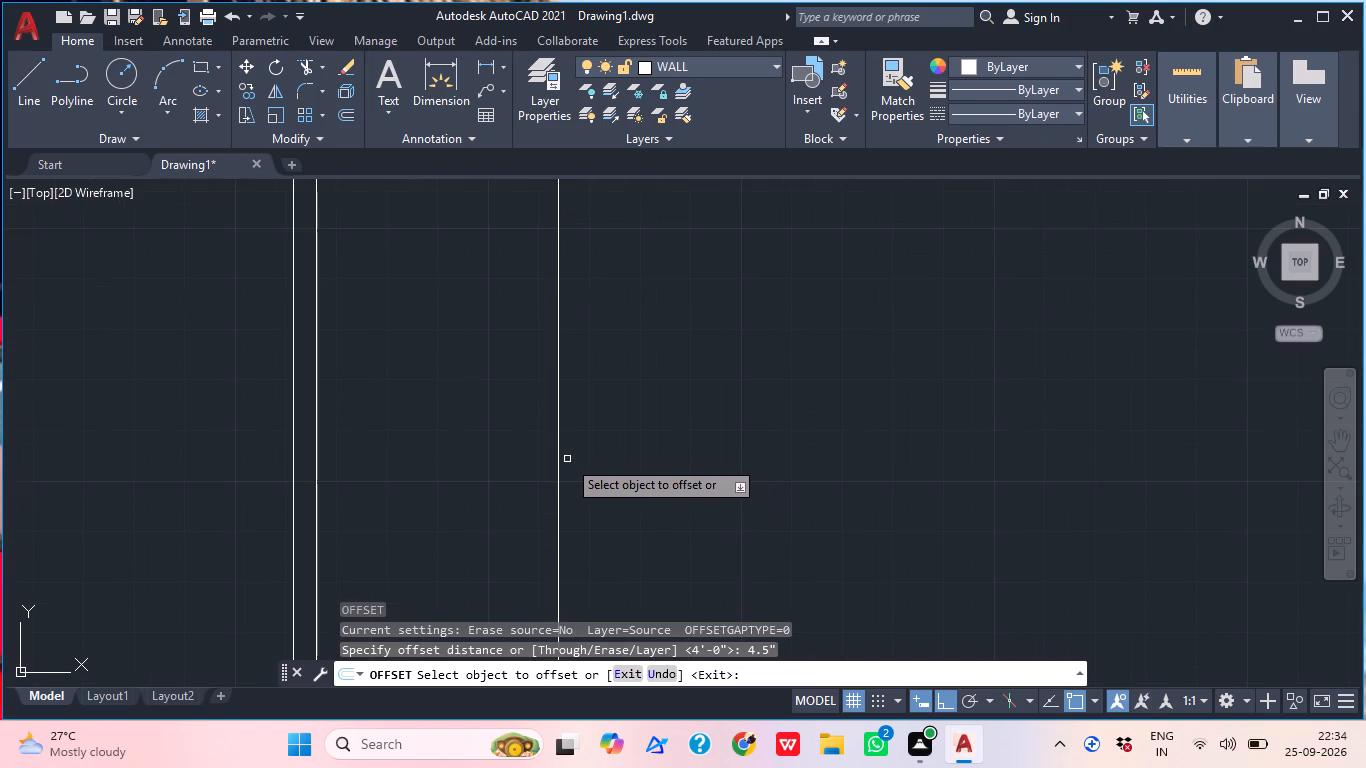
pyautogui.click(557, 452)
pyautogui.click(614, 448)
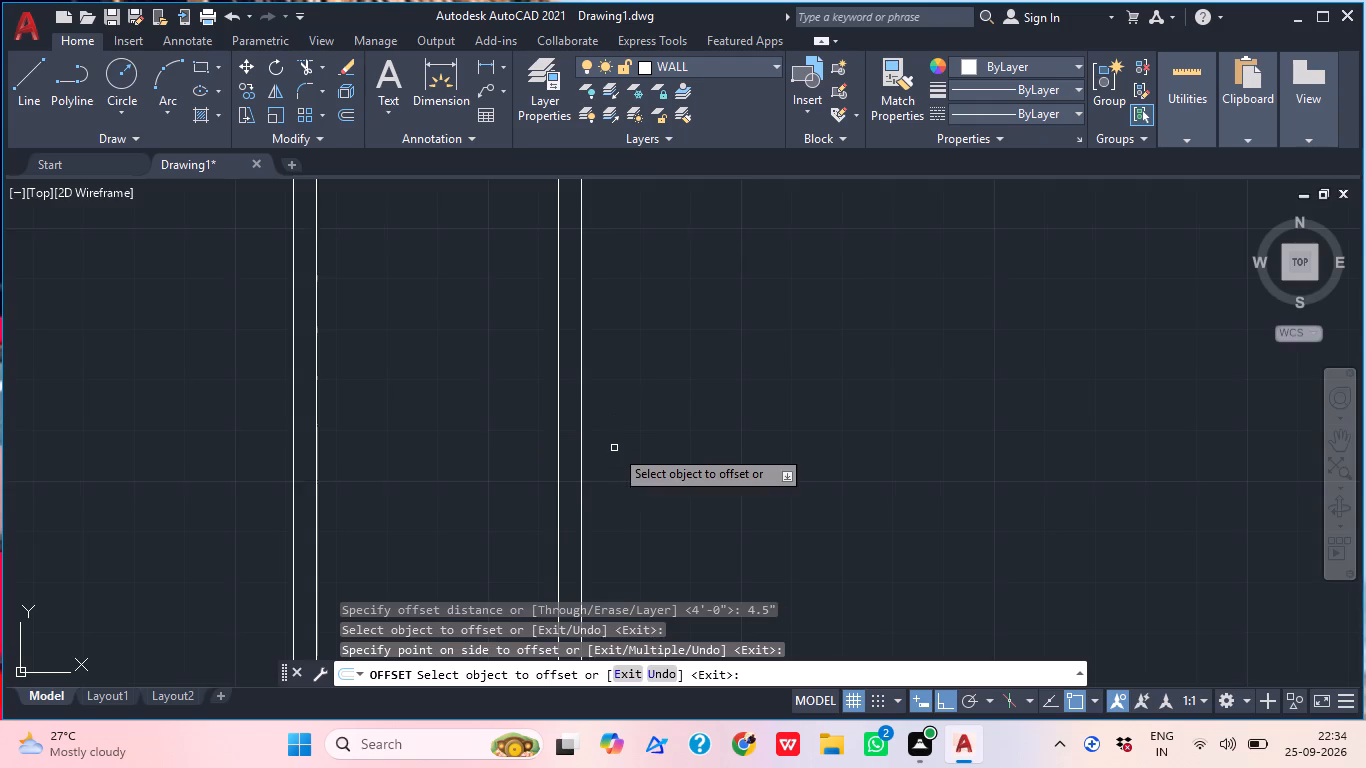
pyautogui.scroll(-2, 614, 448)
pyautogui.moveTo(615, 448); pyautogui.dragTo(586, 447, button='middle')
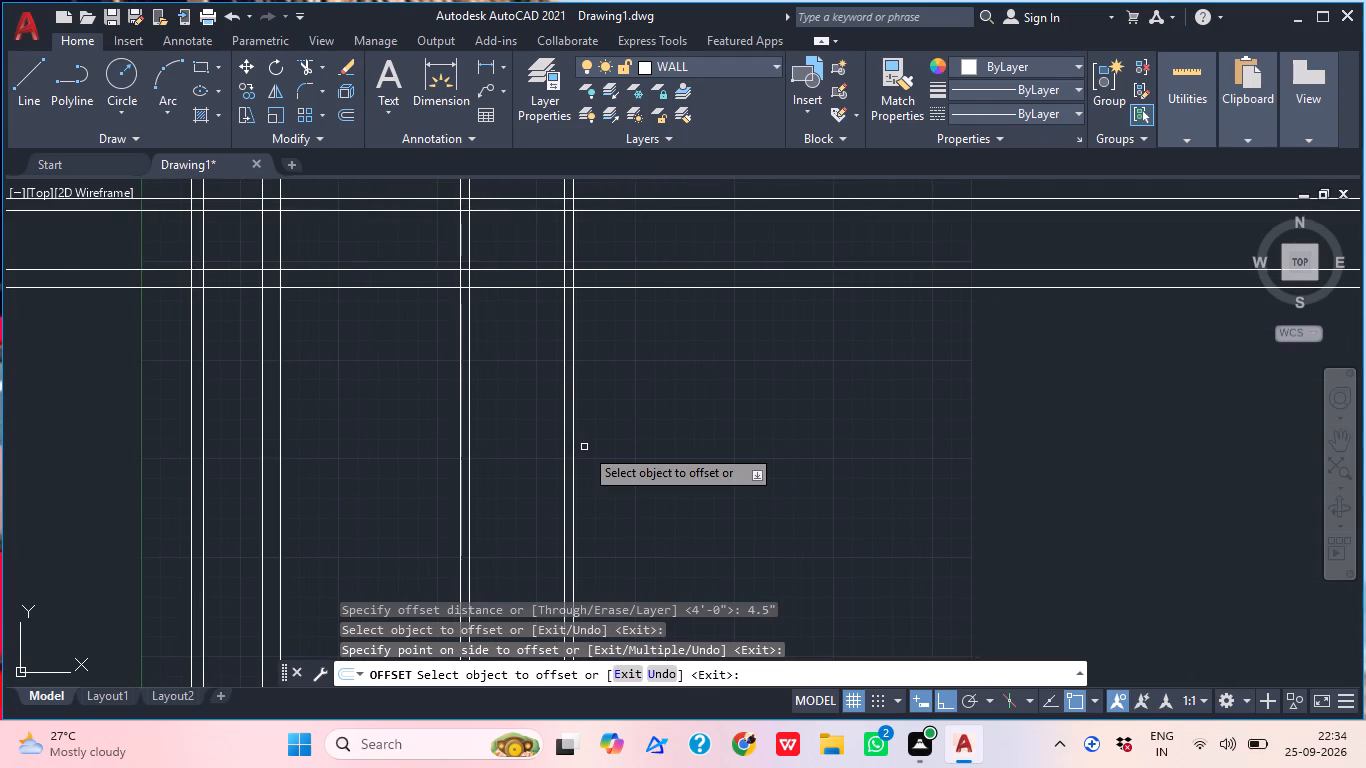
pyautogui.moveTo(568, 460); pyautogui.dragTo(552, 440, button='middle')
pyautogui.scroll(3, 552, 440)
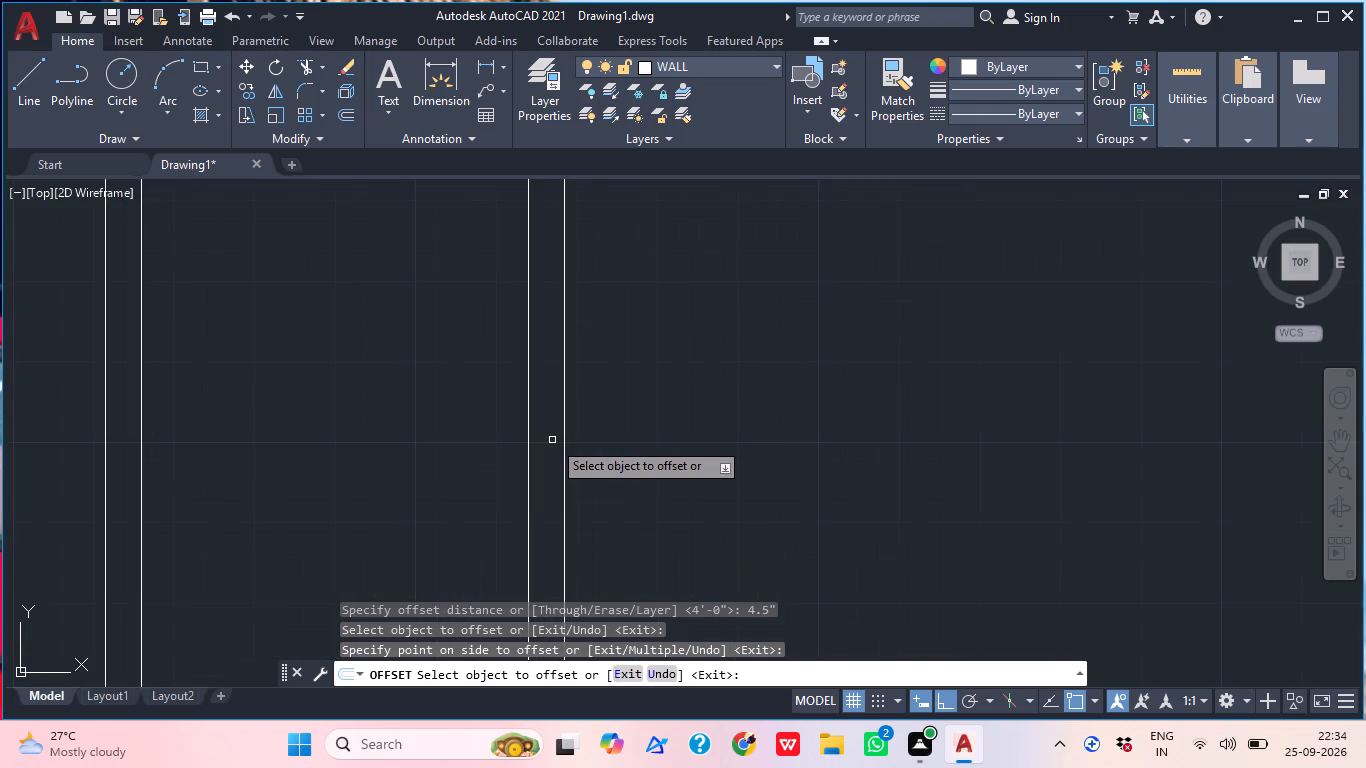
pyautogui.press('Return')
# Offset the rightmost vertical construction line 11' to the right.
pyautogui.press('Return')
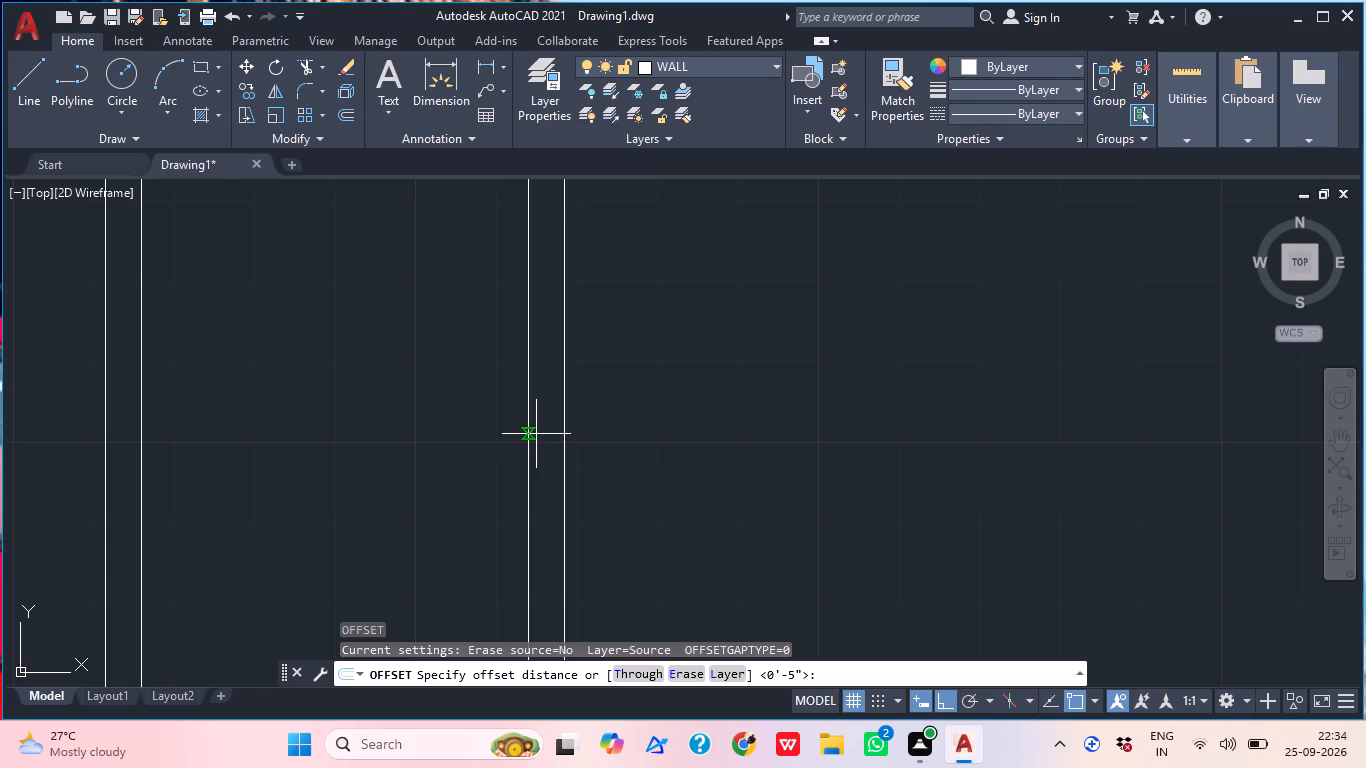
pyautogui.write('11')
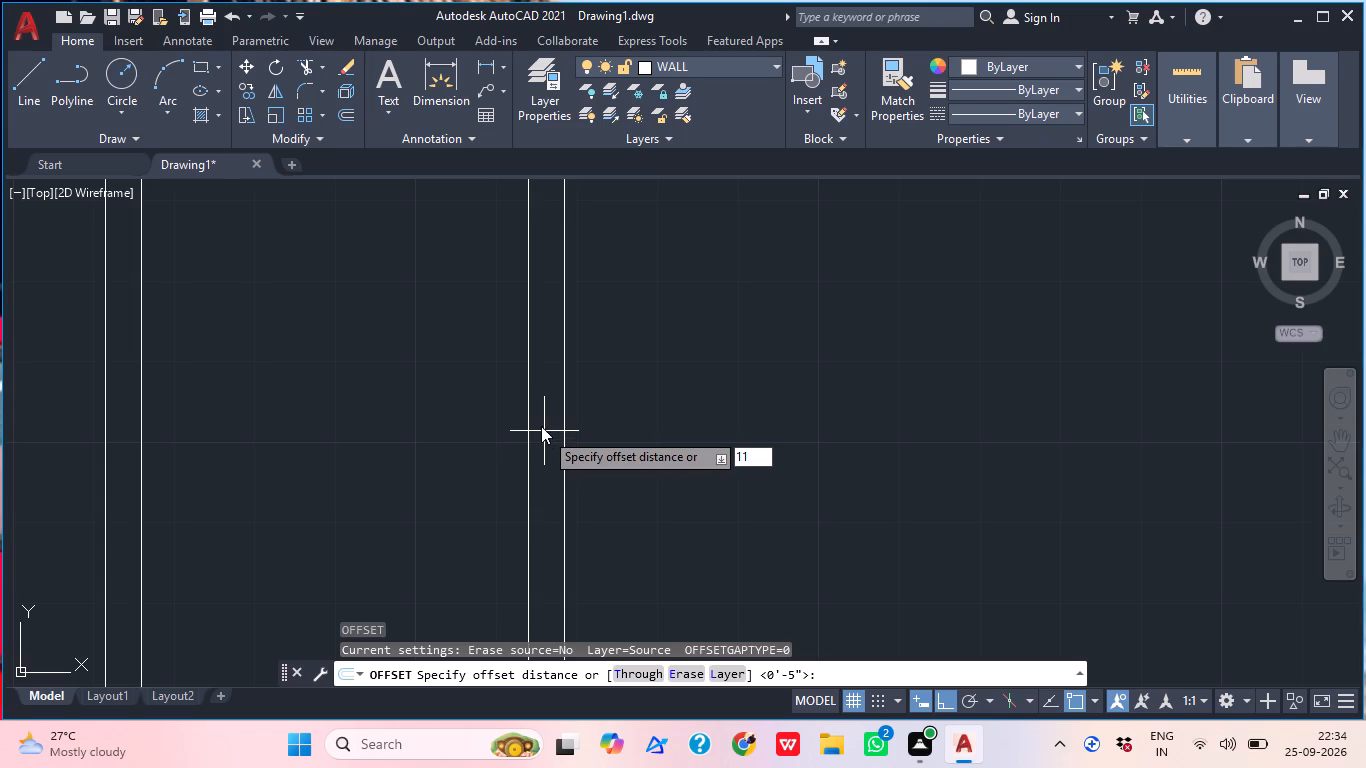
pyautogui.press("'")
pyautogui.press('Return')
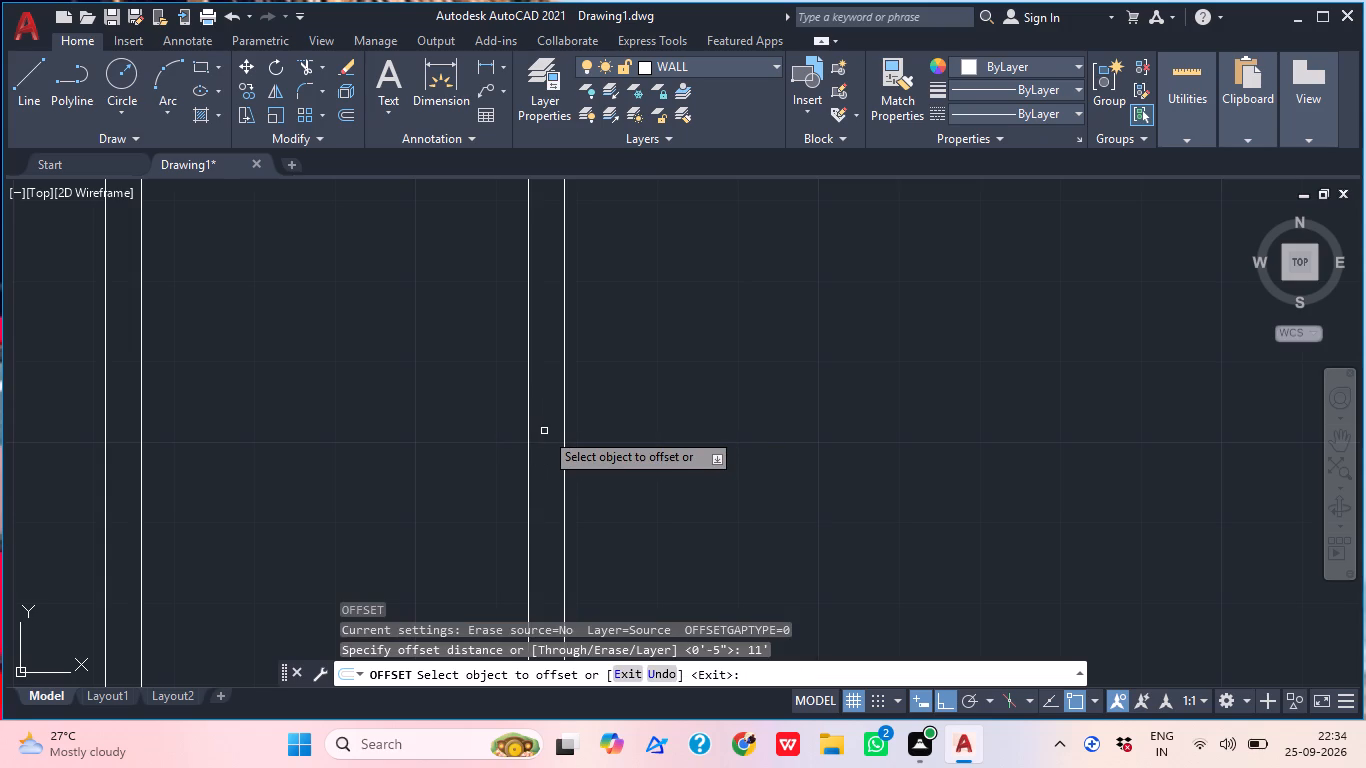
pyautogui.scroll(-1, 601, 392)
pyautogui.scroll(1, 601, 392)
pyautogui.scroll(-3, 601, 392)
pyautogui.moveTo(603, 381); pyautogui.dragTo(590, 414, button='middle')
pyautogui.scroll(3, 588, 414)
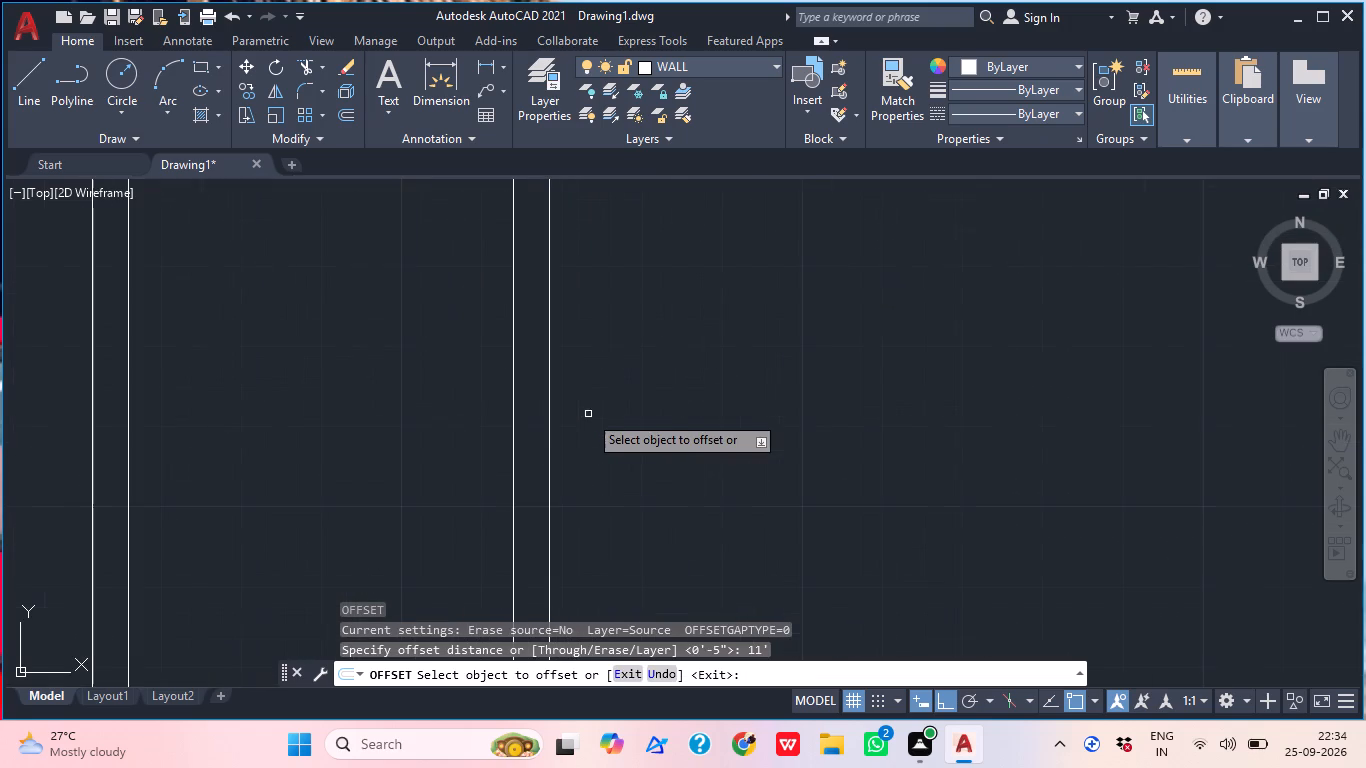
pyautogui.click(548, 446)
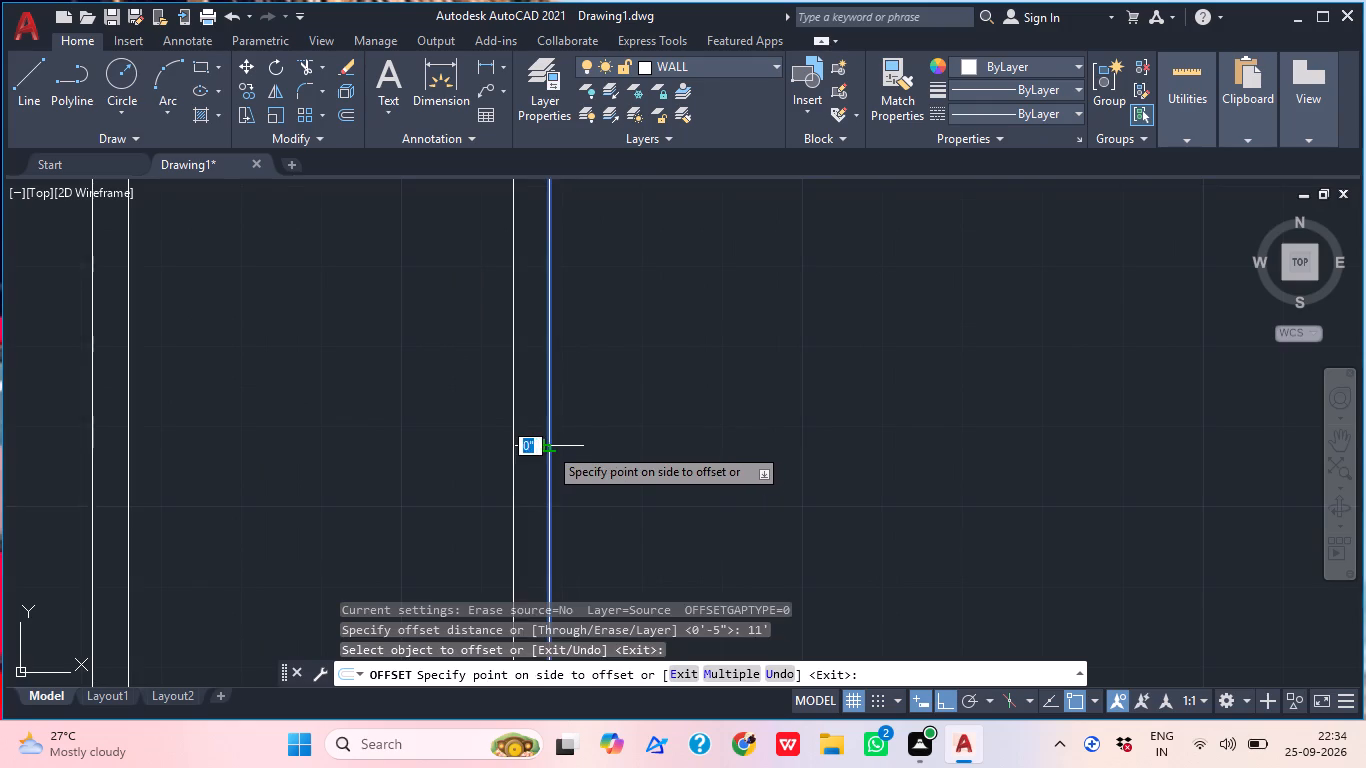
pyautogui.scroll(-3, 548, 446)
pyautogui.click(651, 440)
pyautogui.moveTo(707, 452); pyautogui.dragTo(567, 434, button='middle')
pyautogui.scroll(-1, 567, 434)
pyautogui.scroll(1, 567, 434)
pyautogui.scroll(-1, 567, 434)
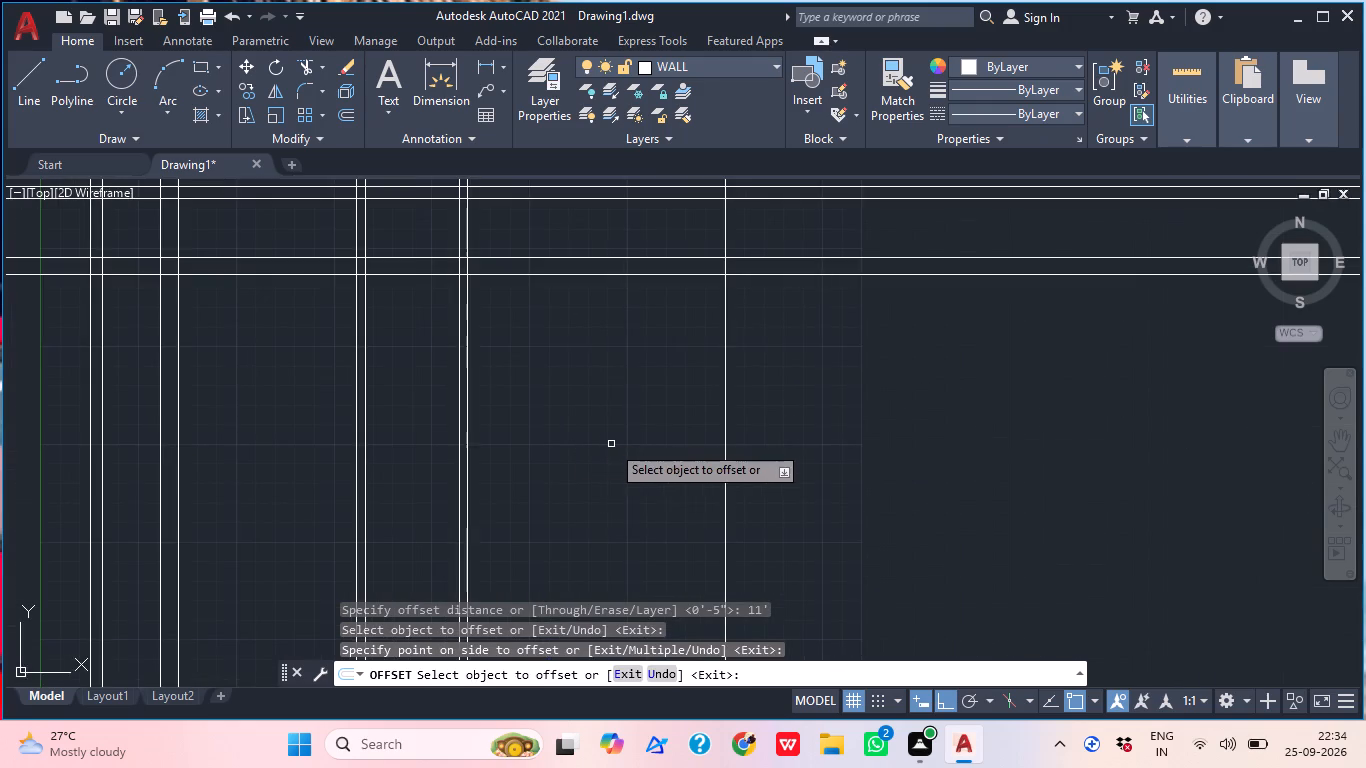
pyautogui.scroll(-1, 611, 444)
pyautogui.moveTo(611, 444); pyautogui.dragTo(617, 458, button='middle')
pyautogui.press('Return')
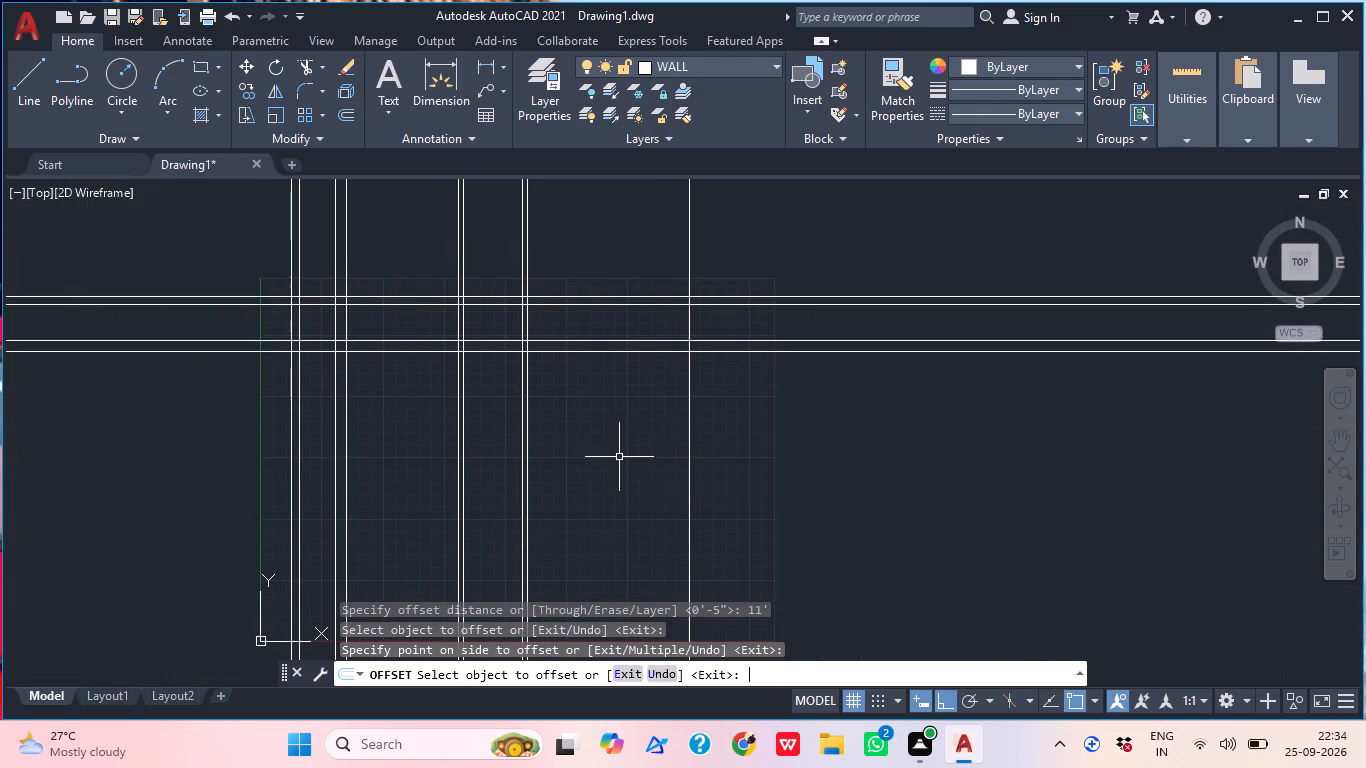
# Offset the new rightmost vertical construction line 9" to the right to give the outer wall its thickness.
pyautogui.press('Return')
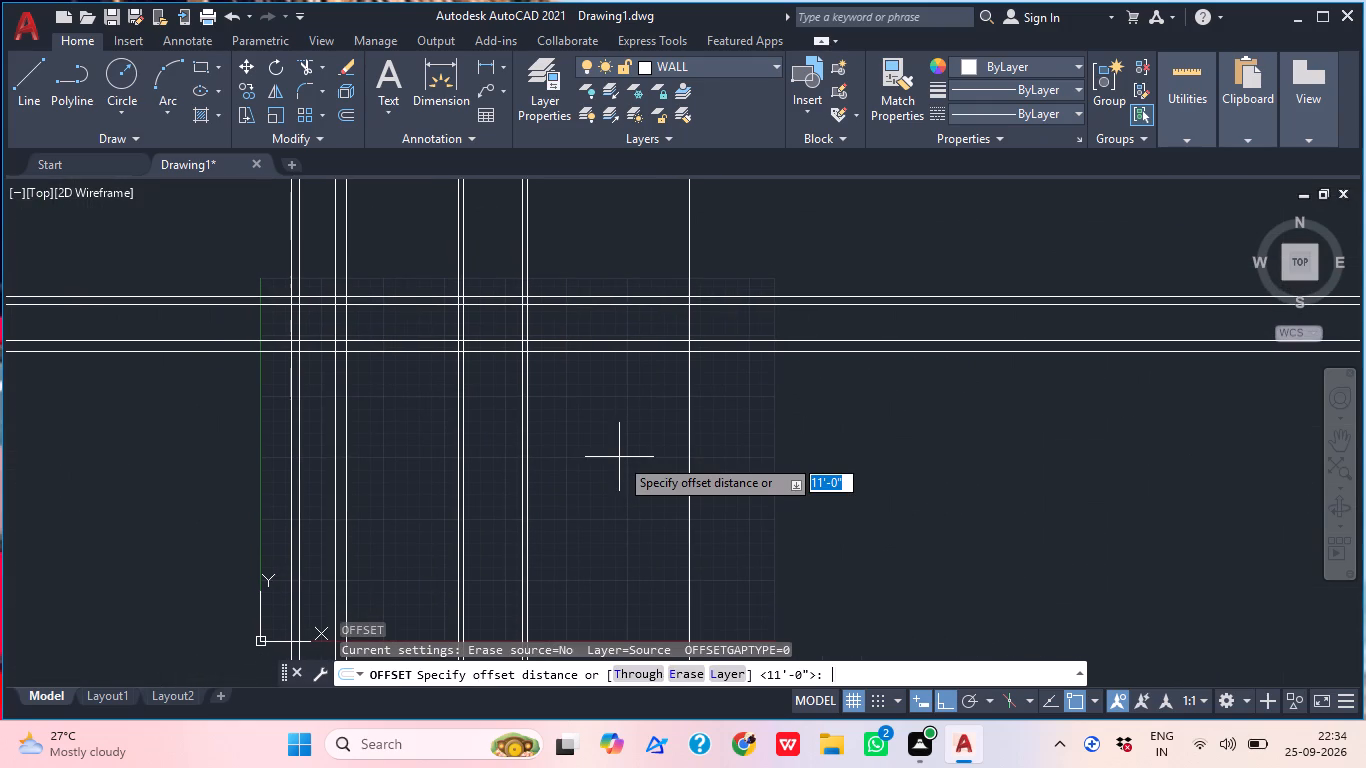
pyautogui.press('9')
pyautogui.hotkey('shift', '"')
pyautogui.press('Return')
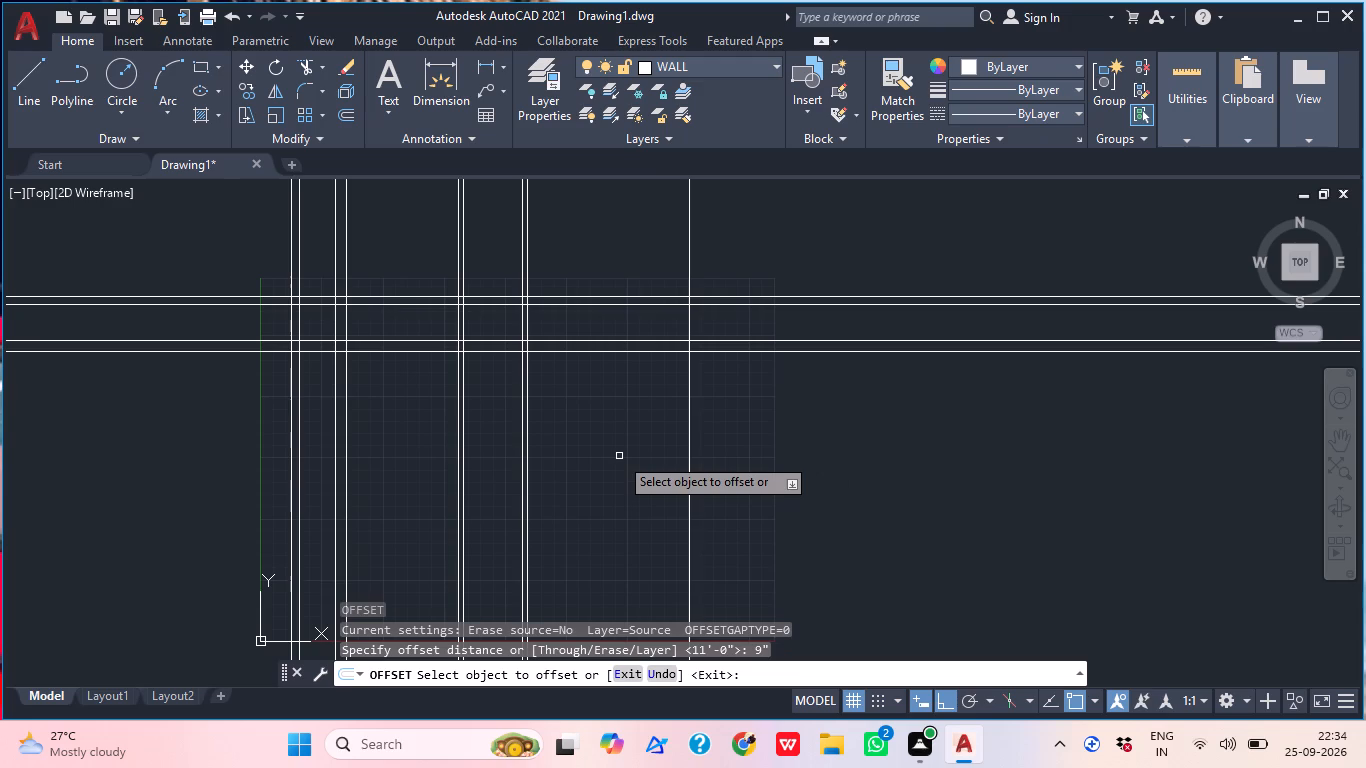
pyautogui.scroll(2, 716, 438)
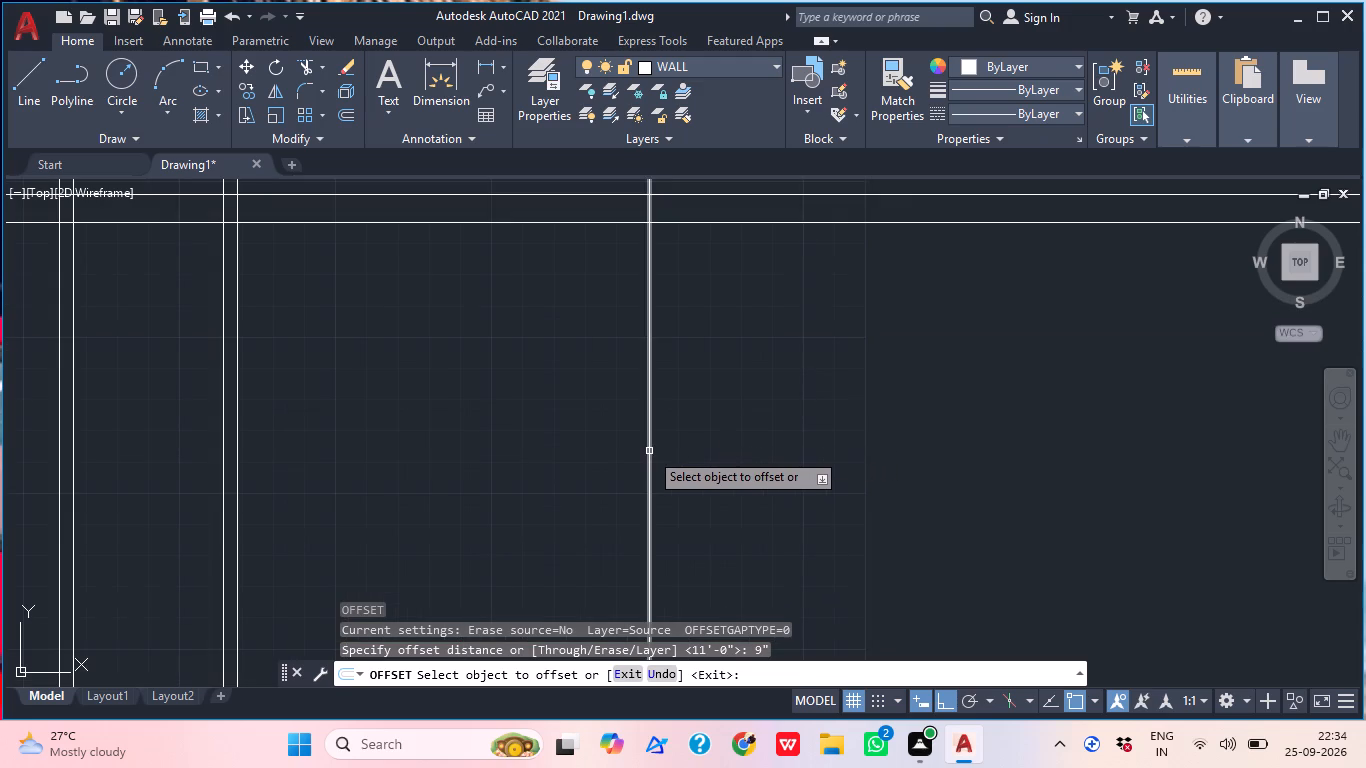
pyautogui.click(649, 451)
pyautogui.click(688, 448)
pyautogui.scroll(-5, 699, 438)
pyautogui.moveTo(699, 438); pyautogui.dragTo(677, 462, button='middle')
pyautogui.scroll(1, 554, 404)
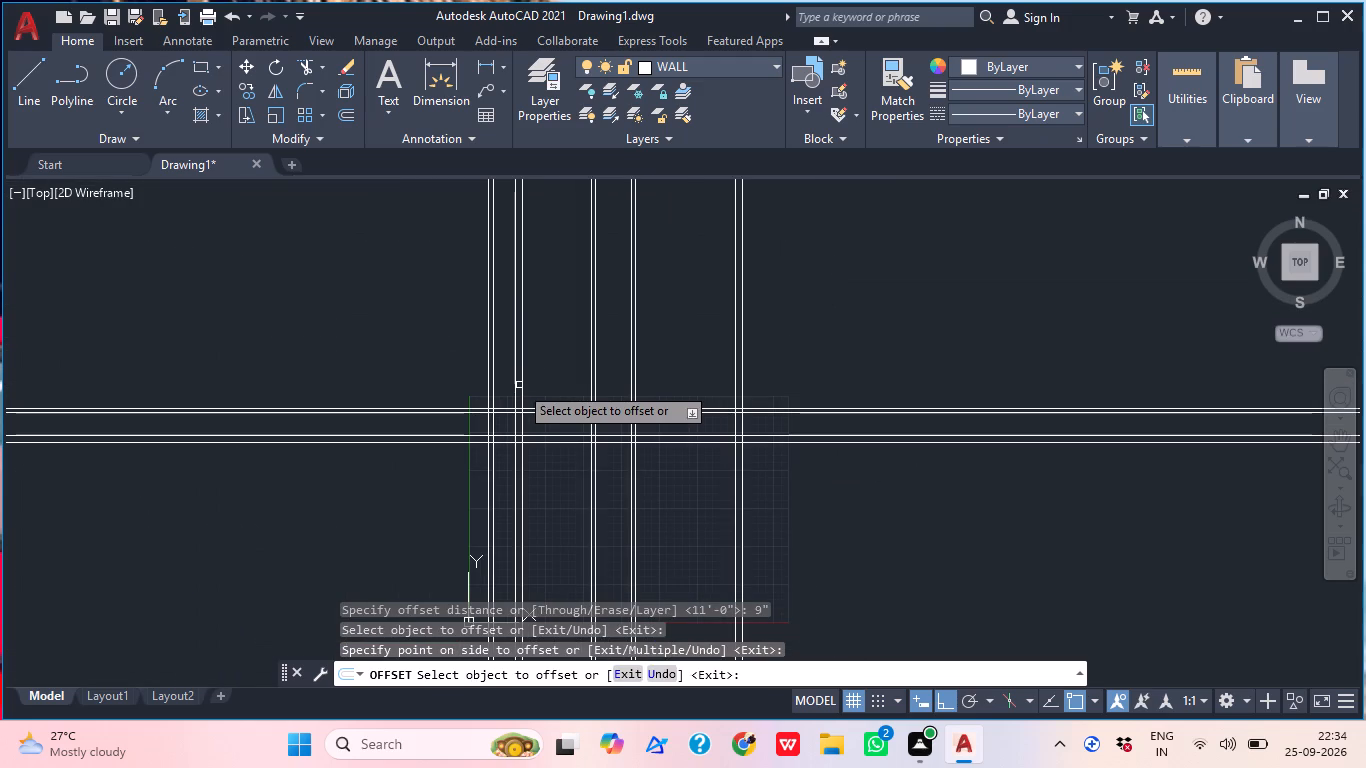
pyautogui.press('Escape')
# Trim the first two vertical wall pairs where they extend above the topmost horizontal line.
pyautogui.write('TR')
pyautogui.press('Return')
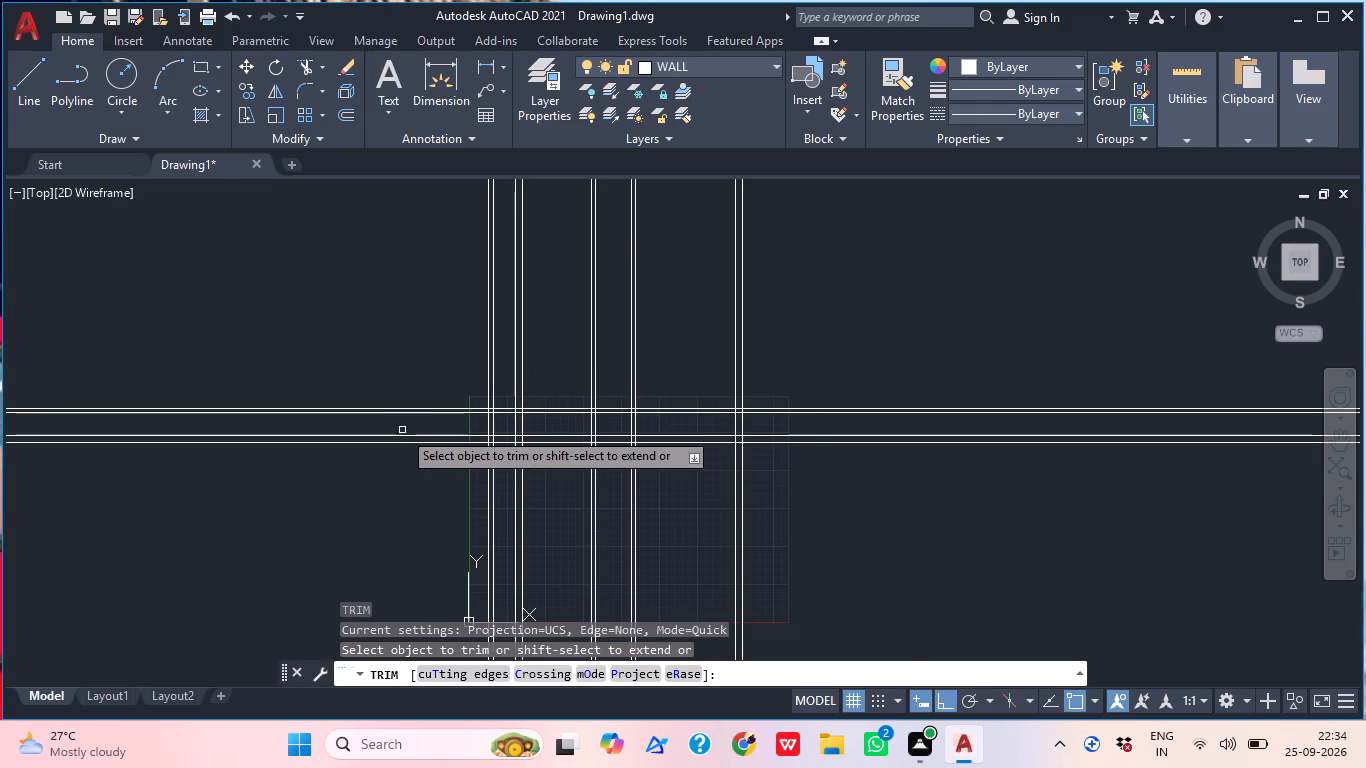
pyautogui.scroll(4, 460, 406)
pyautogui.click(596, 380)
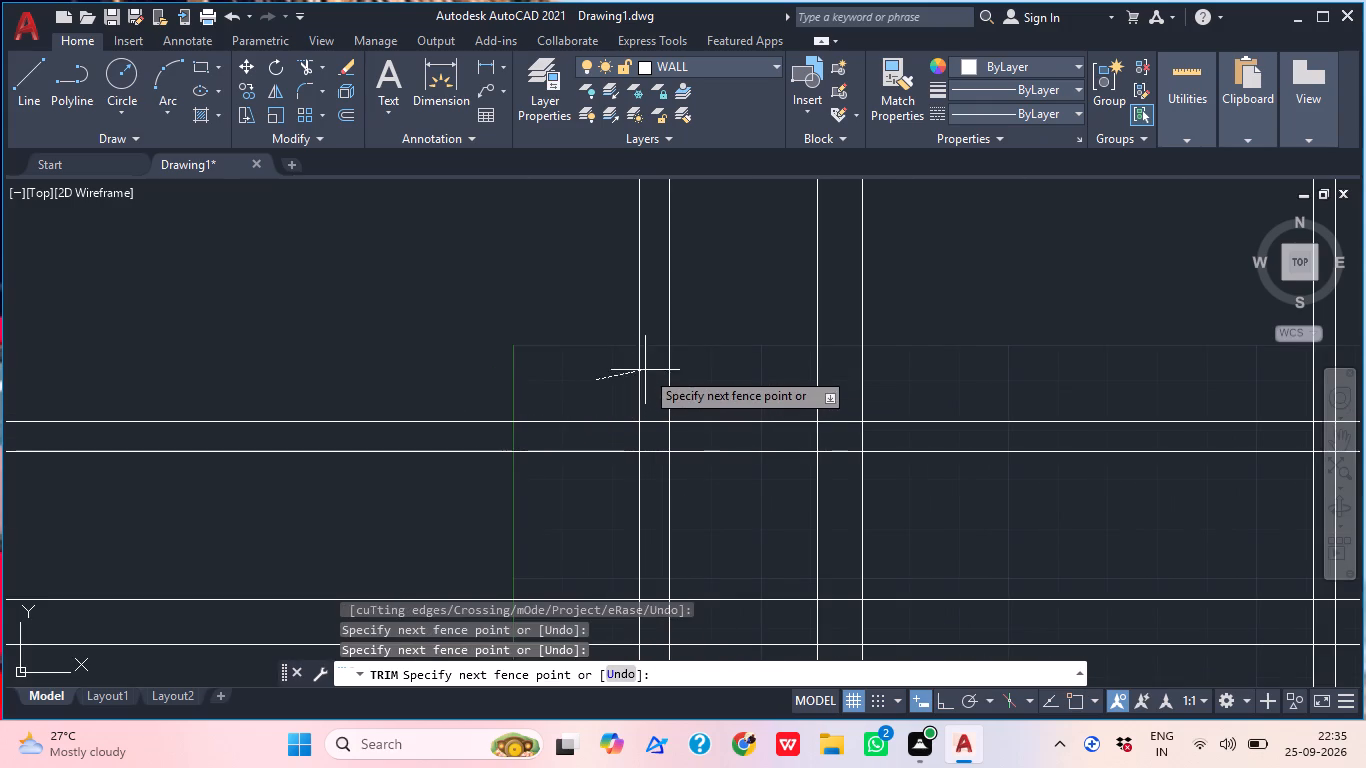
pyautogui.click(645, 370)
pyautogui.click(659, 370)
pyautogui.click(711, 365)
pyautogui.moveTo(726, 362); pyautogui.dragTo(332, 280, button='middle')
pyautogui.scroll(1, 384, 297)
pyautogui.click(393, 297)
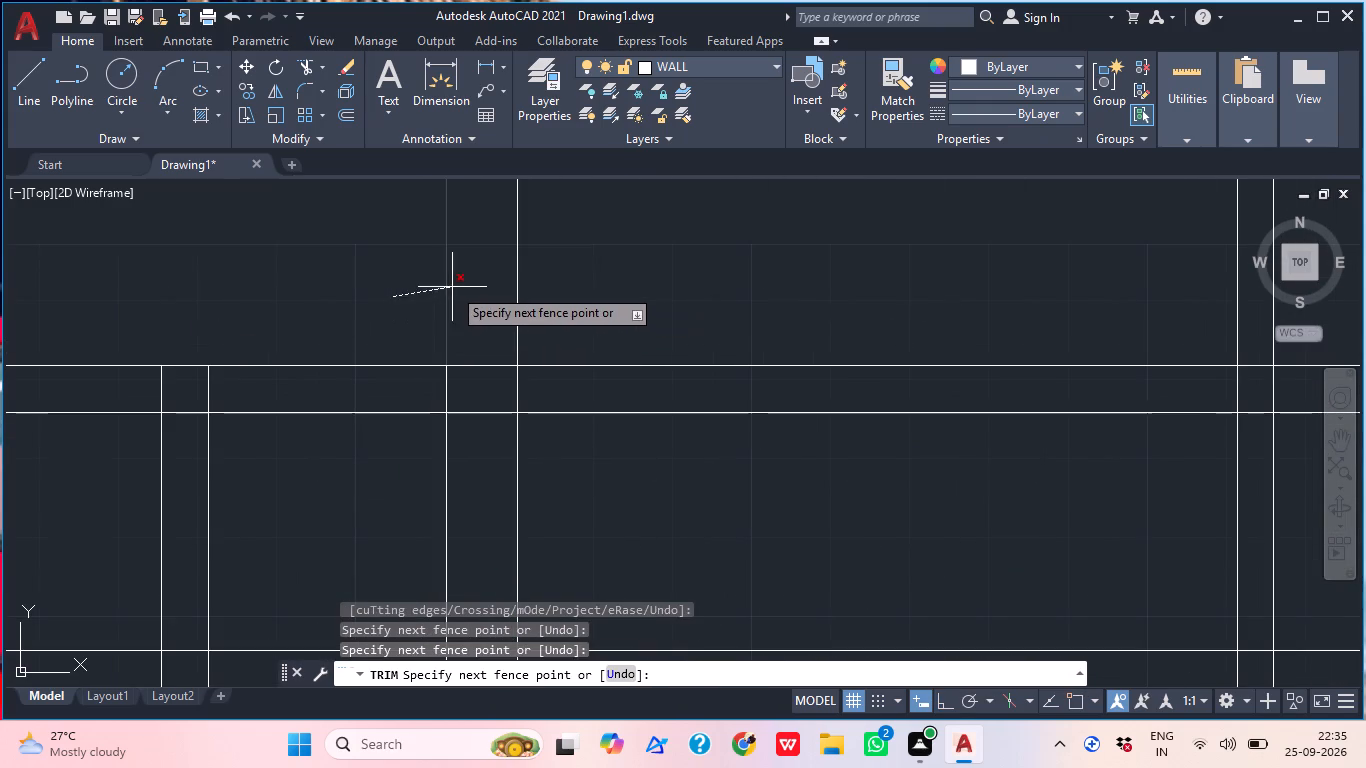
pyautogui.click(452, 287)
pyautogui.click(523, 294)
pyautogui.click(478, 302)
# Trim the third vertical wall pair back to the topmost horizontal line.
pyautogui.scroll(-1, 478, 303)
pyautogui.moveTo(518, 313); pyautogui.dragTo(210, 270, button='middle')
pyautogui.moveTo(553, 284); pyautogui.dragTo(429, 325, button='middle')
pyautogui.moveTo(397, 325); pyautogui.dragTo(490, 333, button='middle')
pyautogui.scroll(2, 508, 324)
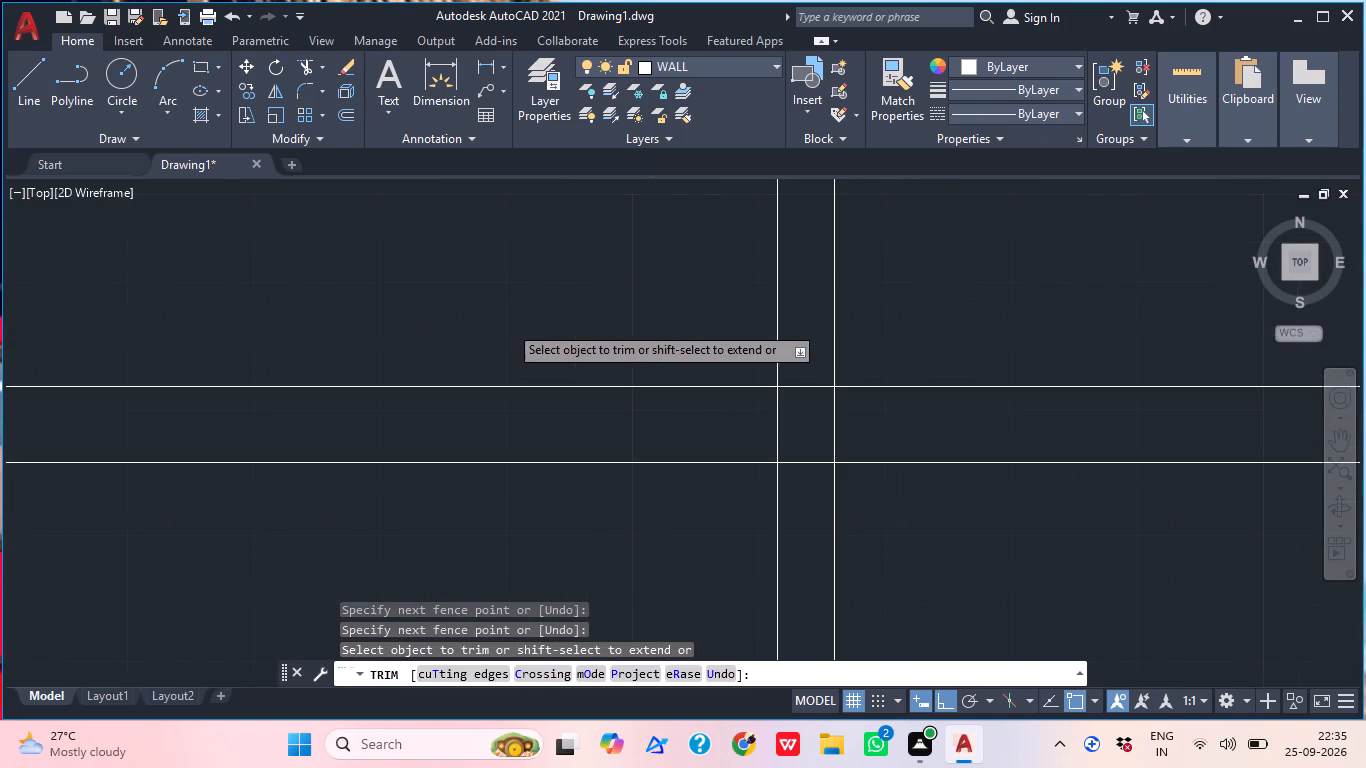
pyautogui.moveTo(696, 327); pyautogui.dragTo(668, 369, button='middle')
pyautogui.scroll(1, 700, 365)
pyautogui.click(719, 365)
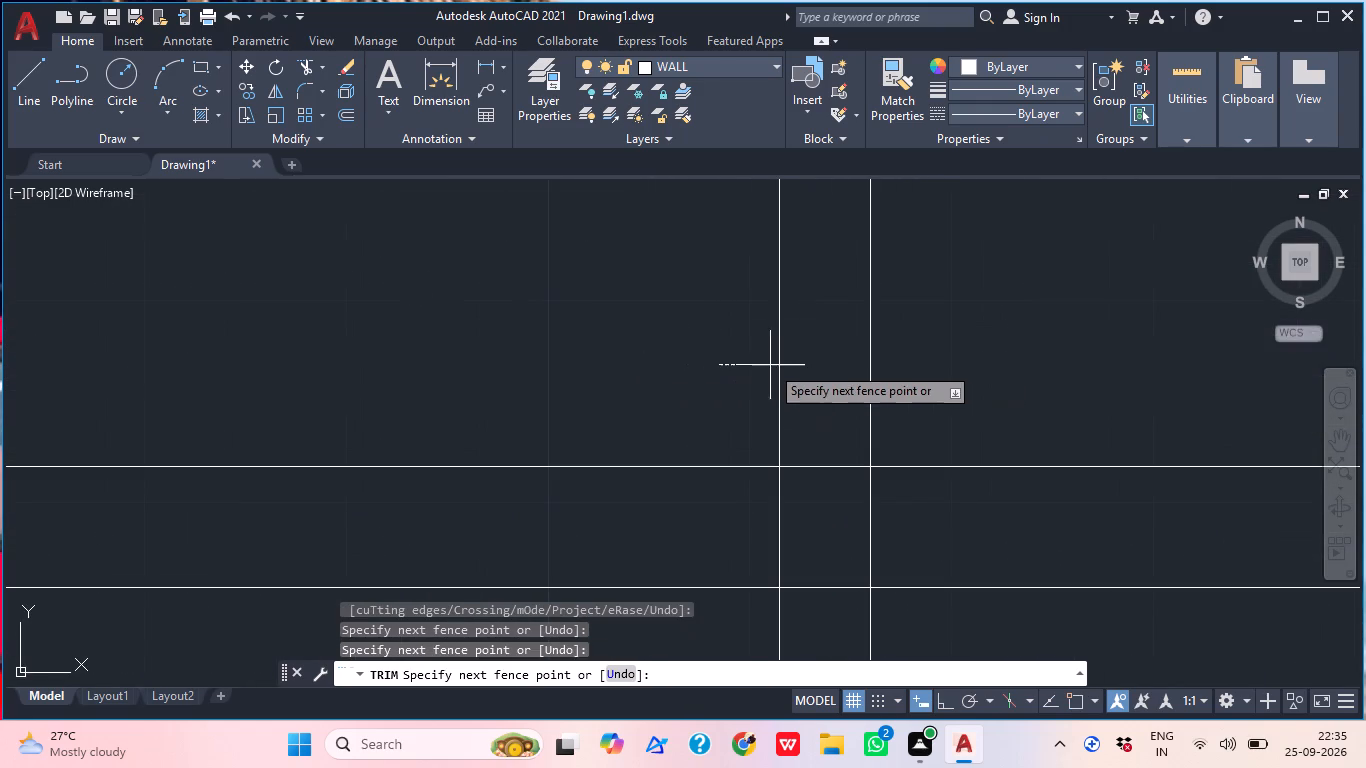
pyautogui.click(781, 369)
pyautogui.click(793, 365)
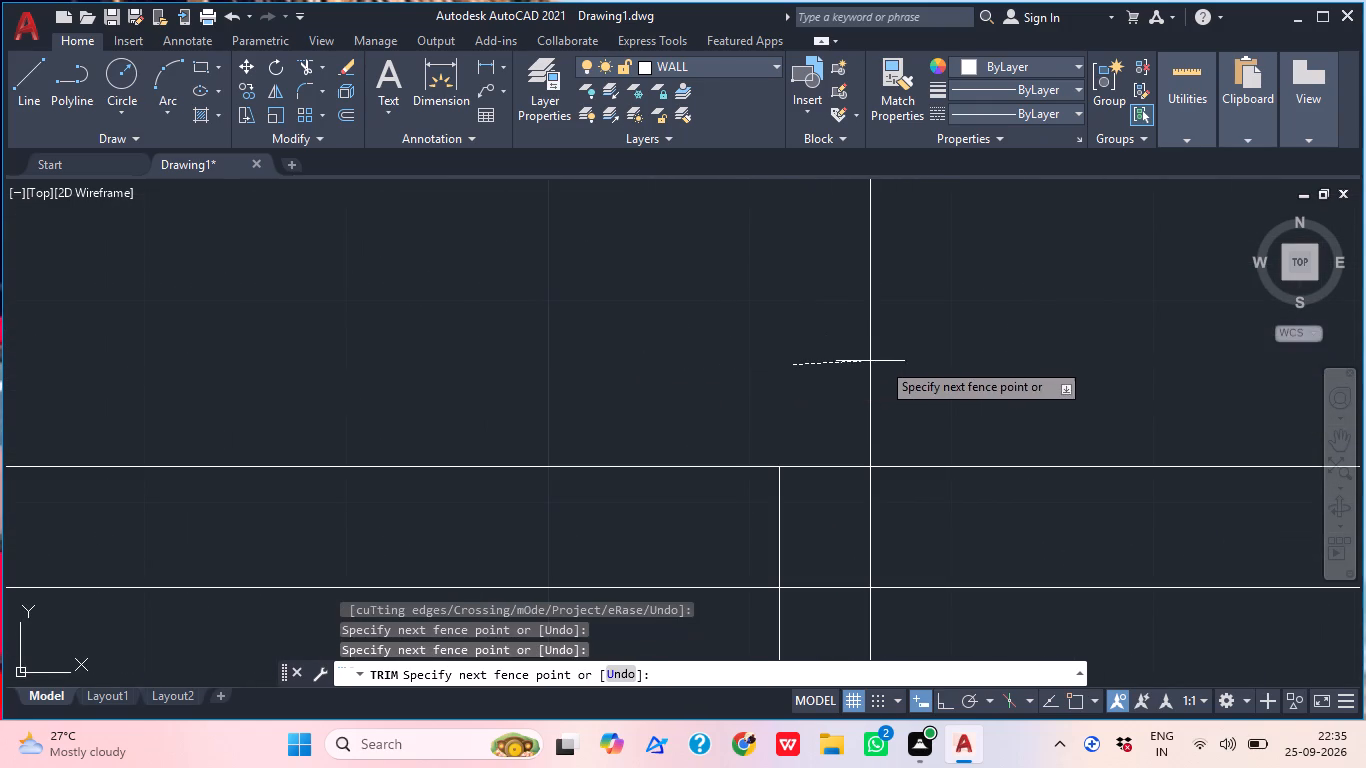
pyautogui.click(928, 359)
# Trim the fourth vertical wall pair back to the topmost horizontal line.
pyautogui.moveTo(896, 372); pyautogui.dragTo(534, 381, button='middle')
pyautogui.moveTo(597, 373); pyautogui.dragTo(418, 392, button='middle')
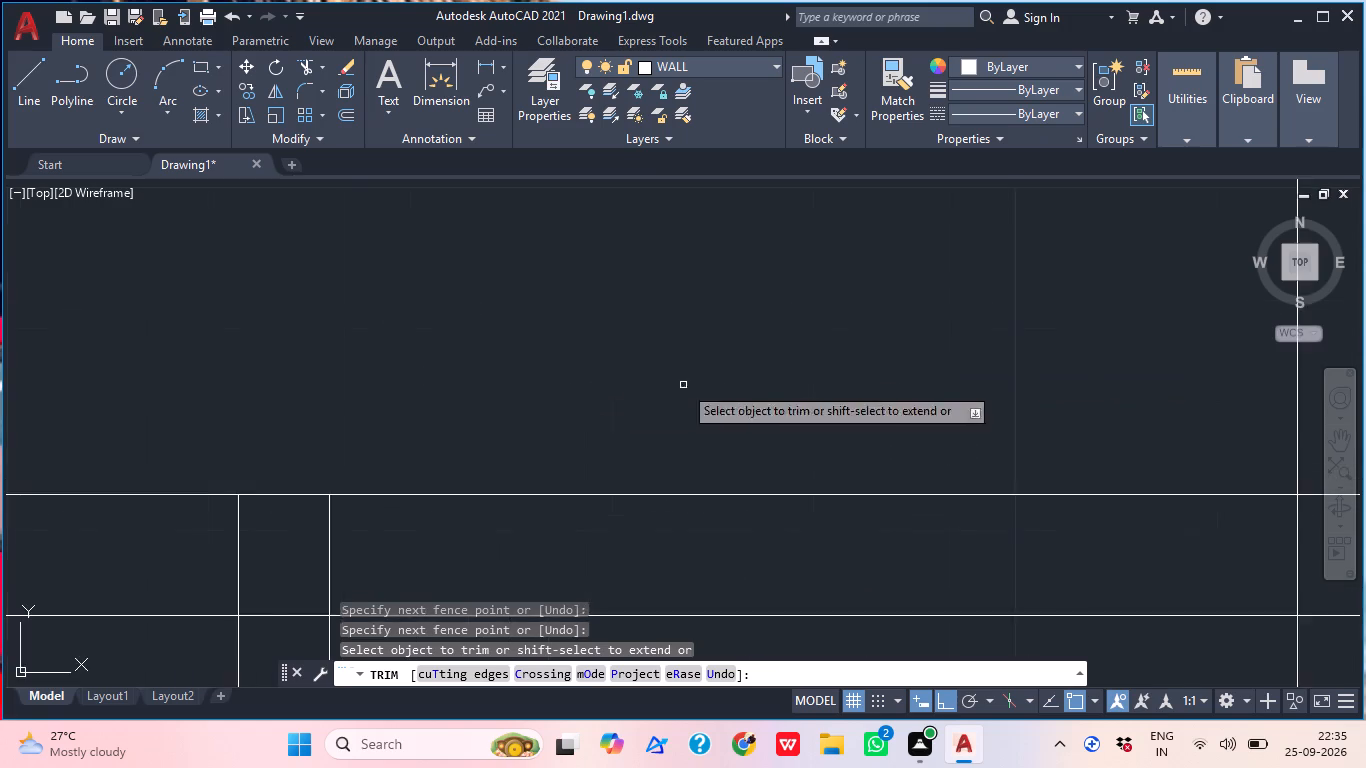
pyautogui.moveTo(675, 388); pyautogui.dragTo(468, 377, button='middle')
pyautogui.moveTo(577, 373); pyautogui.dragTo(471, 376, button='middle')
pyautogui.middleClick(337, 381)
pyautogui.moveTo(525, 394); pyautogui.dragTo(285, 406, button='middle')
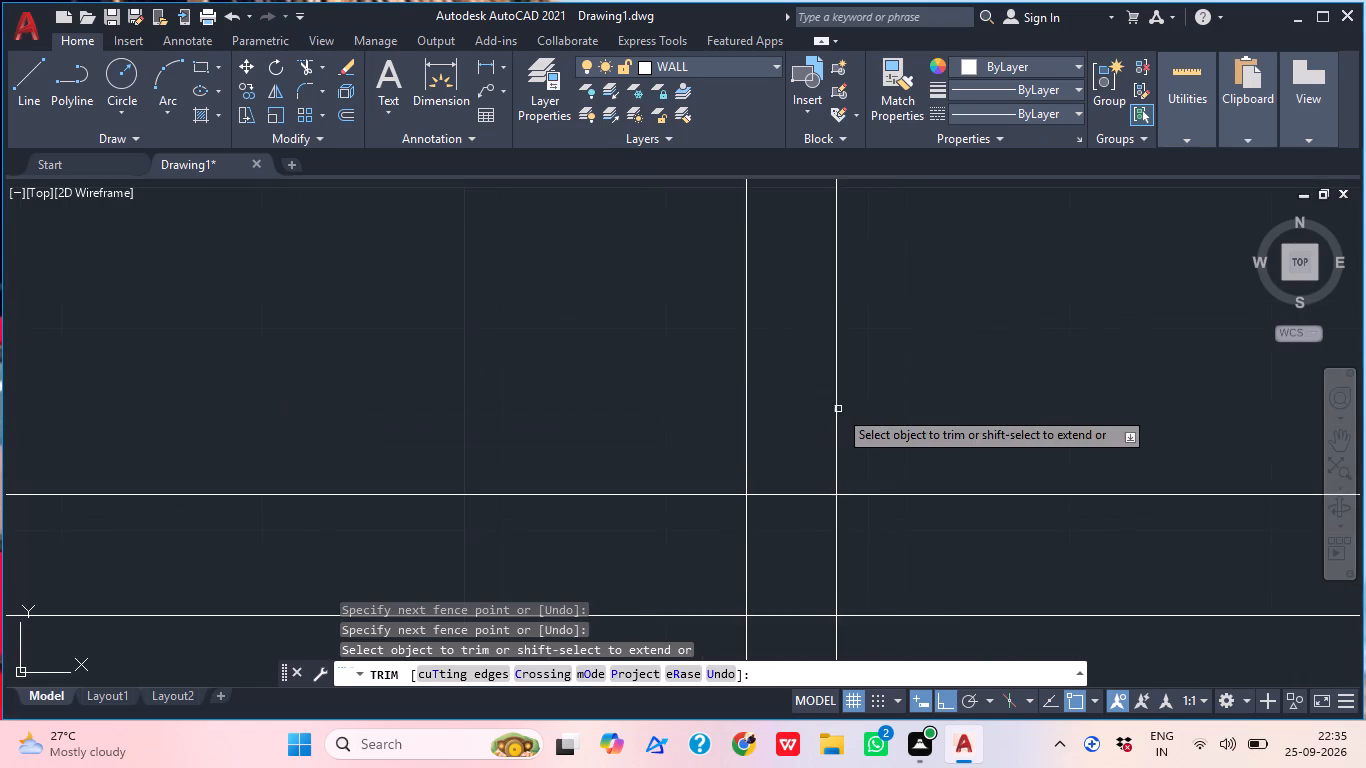
pyautogui.scroll(2, 841, 405)
pyautogui.click(505, 400)
pyautogui.click(638, 400)
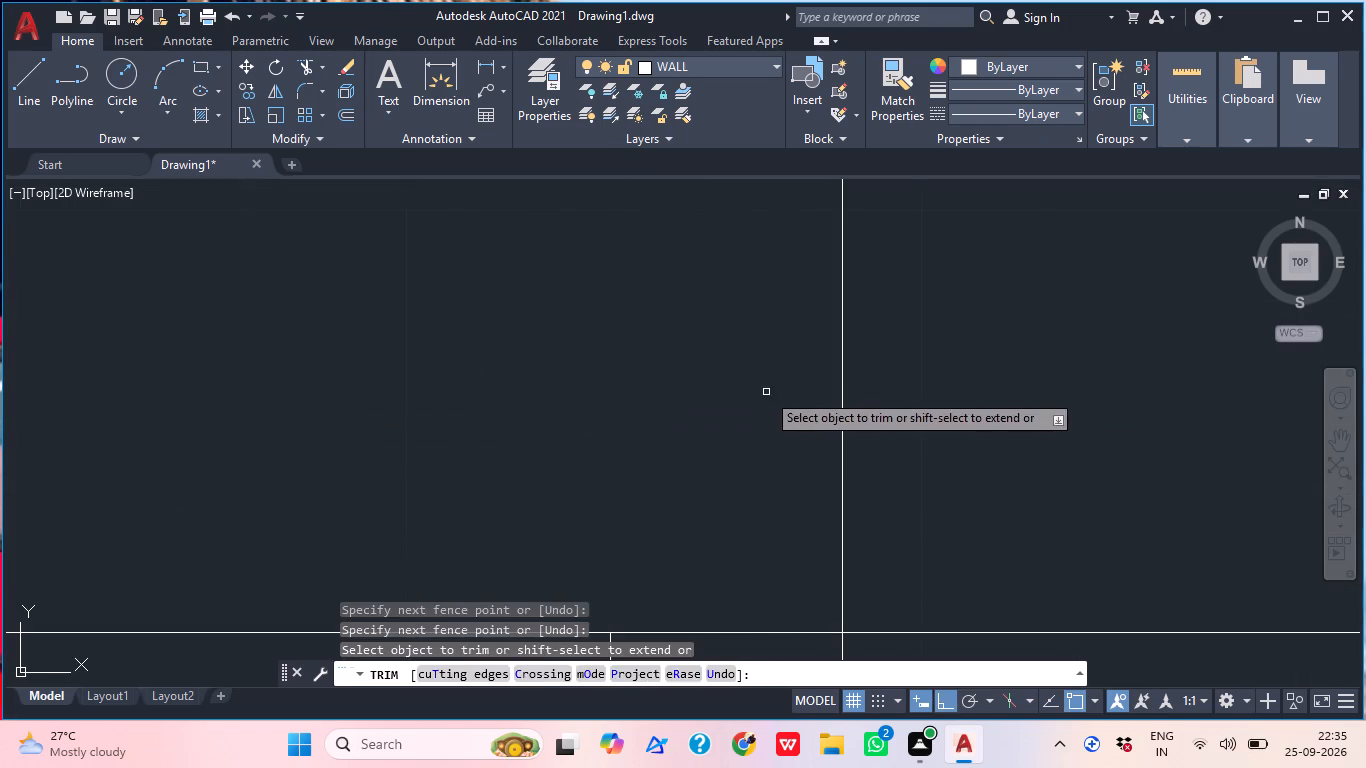
pyautogui.click(766, 394)
pyautogui.click(851, 391)
# Trim the rightmost vertical wall pair back to the topmost horizontal line.
pyautogui.scroll(-6, 754, 382)
pyautogui.moveTo(762, 390); pyautogui.dragTo(707, 352, button='middle')
pyautogui.scroll(-1, 745, 370)
pyautogui.moveTo(756, 378); pyautogui.dragTo(658, 407, button='middle')
pyautogui.moveTo(833, 402); pyautogui.dragTo(594, 403, button='middle')
pyautogui.moveTo(630, 379); pyautogui.dragTo(529, 382, button='middle')
pyautogui.scroll(2, 538, 368)
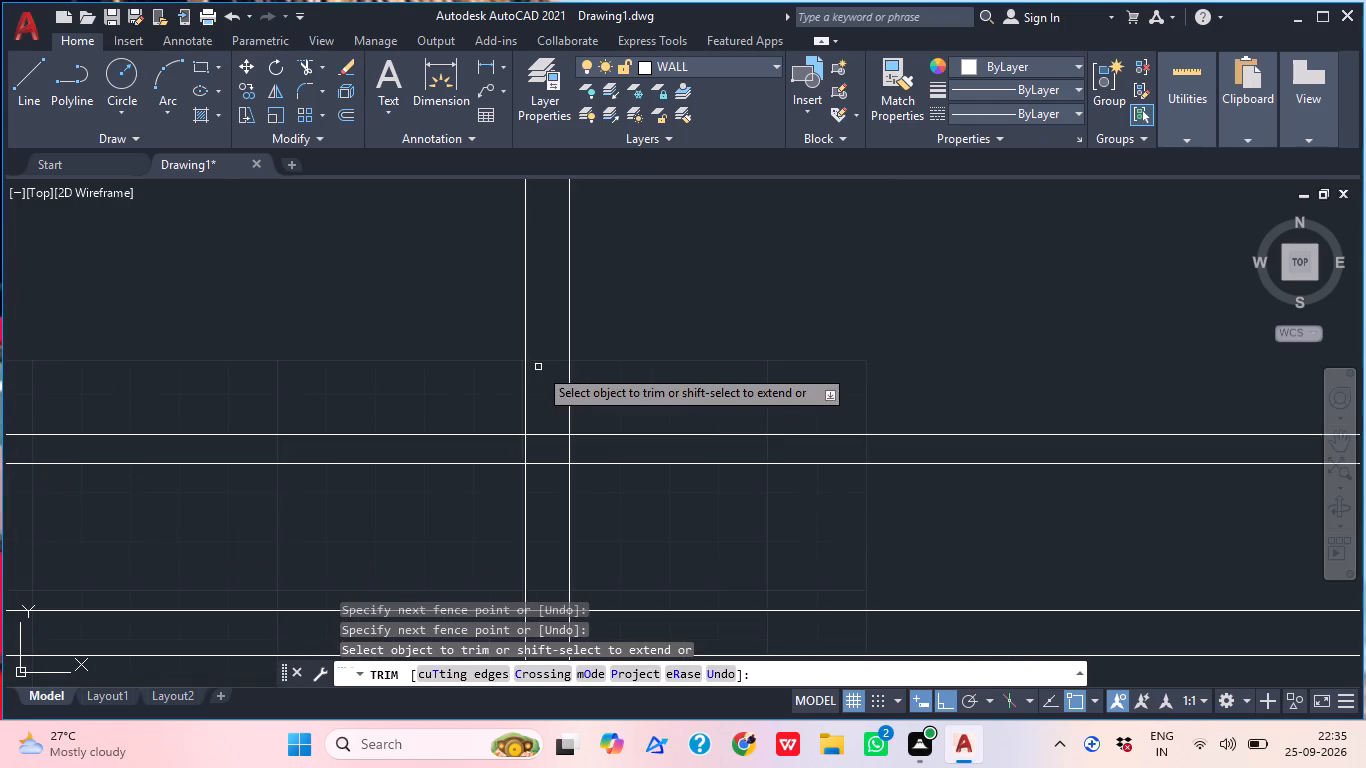
pyautogui.scroll(1, 538, 367)
pyautogui.click(465, 354)
pyautogui.click(544, 357)
pyautogui.moveTo(493, 357); pyautogui.dragTo(650, 374)
pyautogui.click(641, 374)
pyautogui.scroll(-2, 638, 361)
pyautogui.scroll(1, 640, 359)
pyautogui.middleClick(640, 359)
pyautogui.scroll(-3, 515, 347)
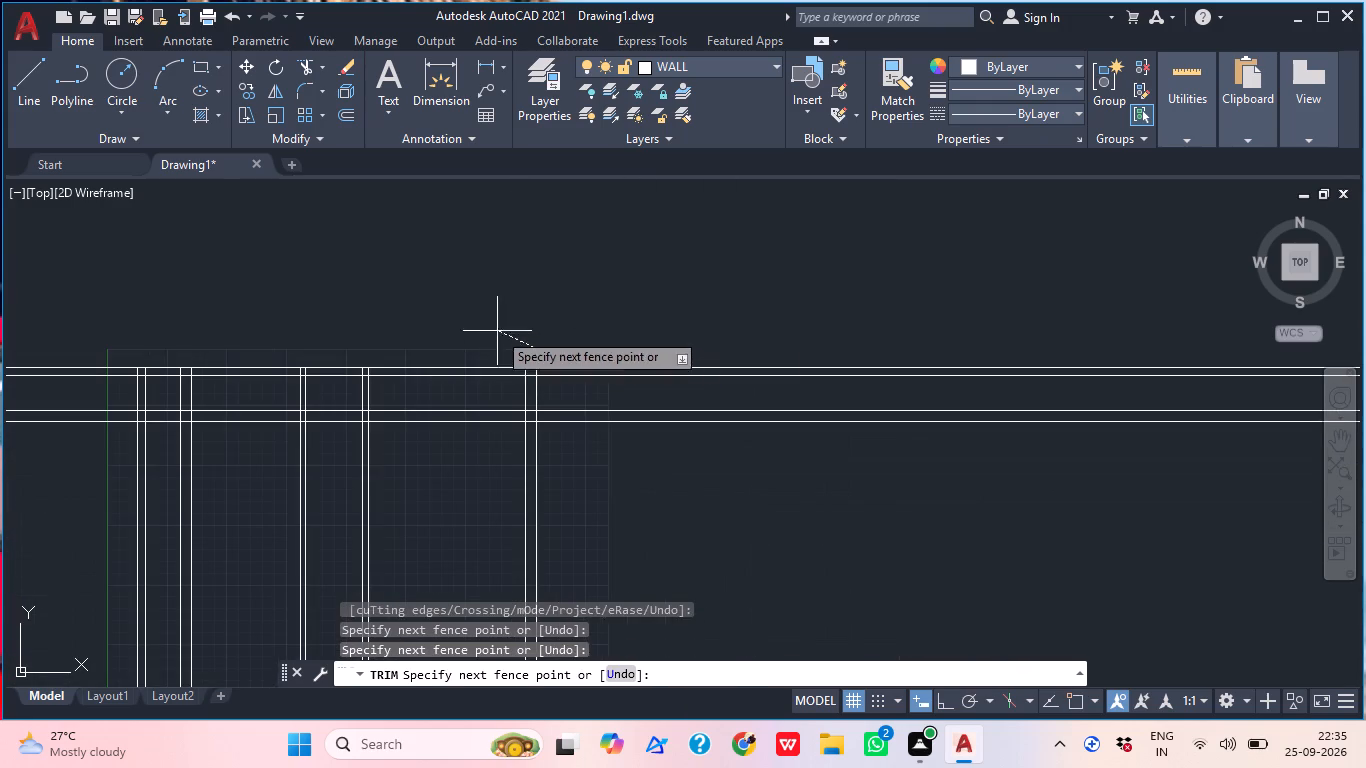
pyautogui.click(497, 331)
# Trim both lines of the top horizontal wall where they extend left beyond the outermost left vertical line.
pyautogui.moveTo(376, 363); pyautogui.dragTo(551, 364, button='middle')
pyautogui.moveTo(325, 413); pyautogui.dragTo(319, 358, button='middle')
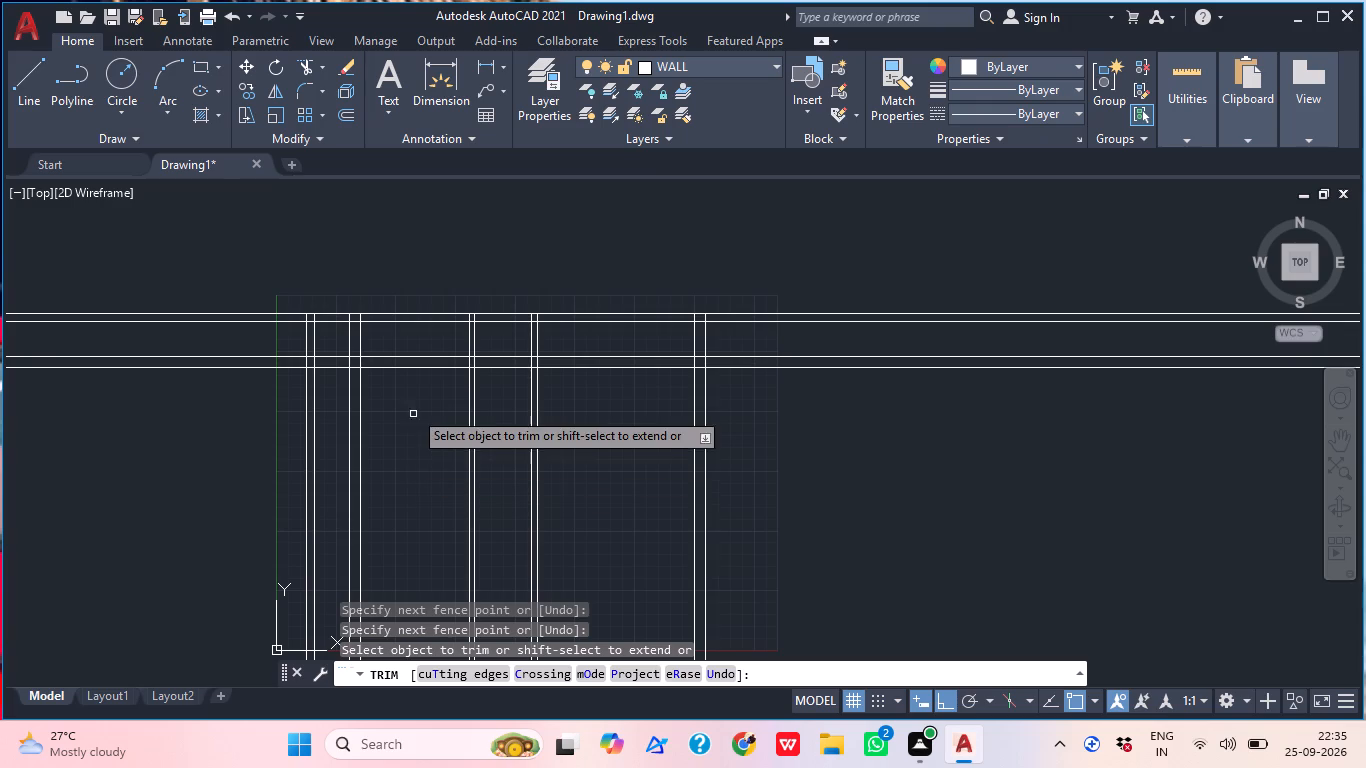
pyautogui.keyDown('ctrl'); pyautogui.scroll(1, 405, 334); pyautogui.keyUp('ctrl')
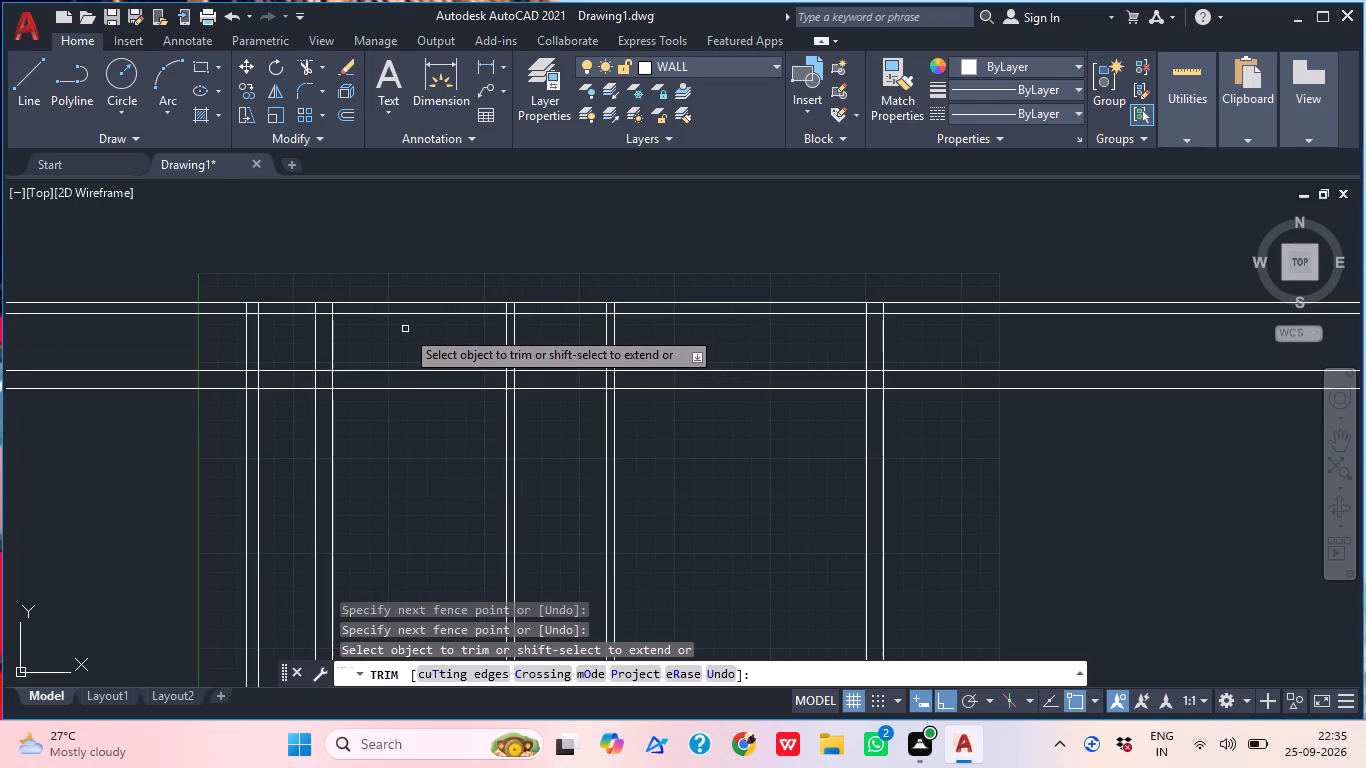
pyautogui.hscroll(-1, 405, 329)
pyautogui.scroll(-2, 405, 329)
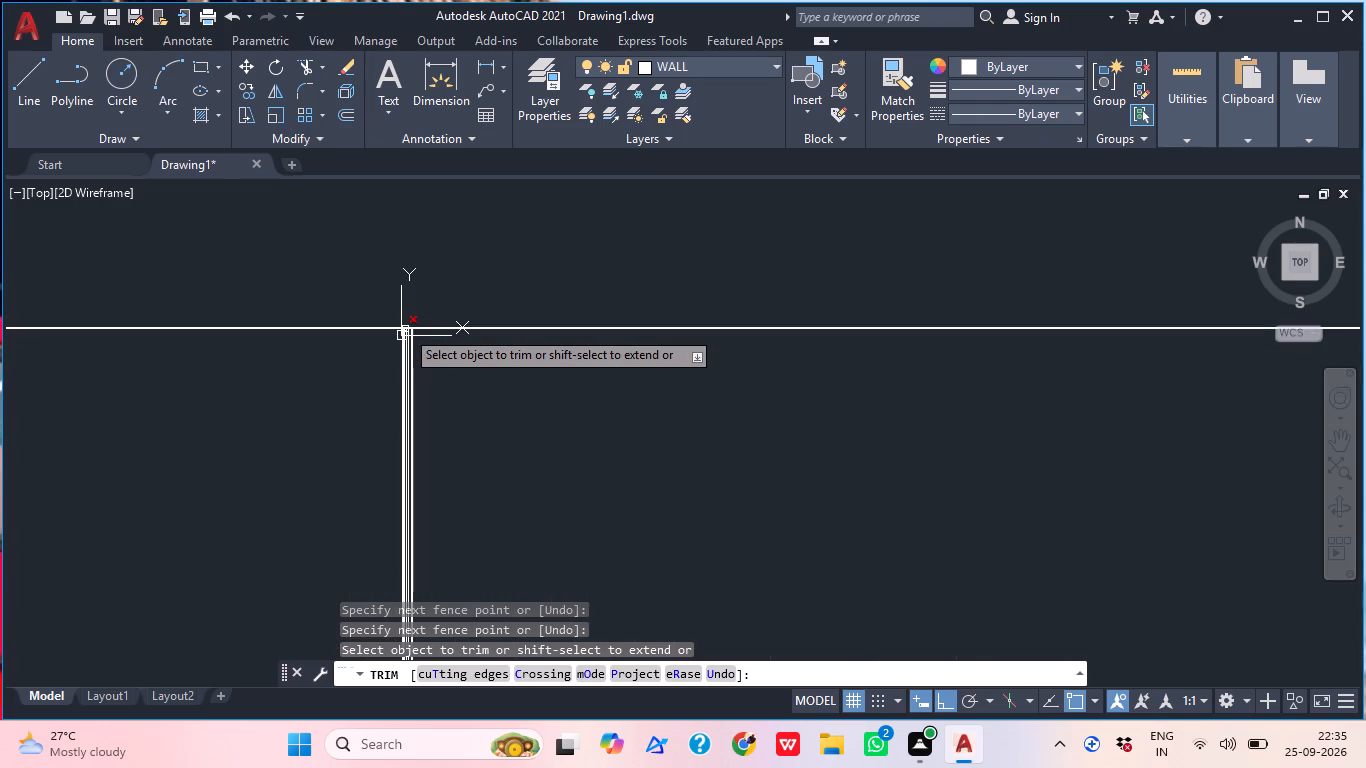
pyautogui.hscroll(-1, 515, 386)
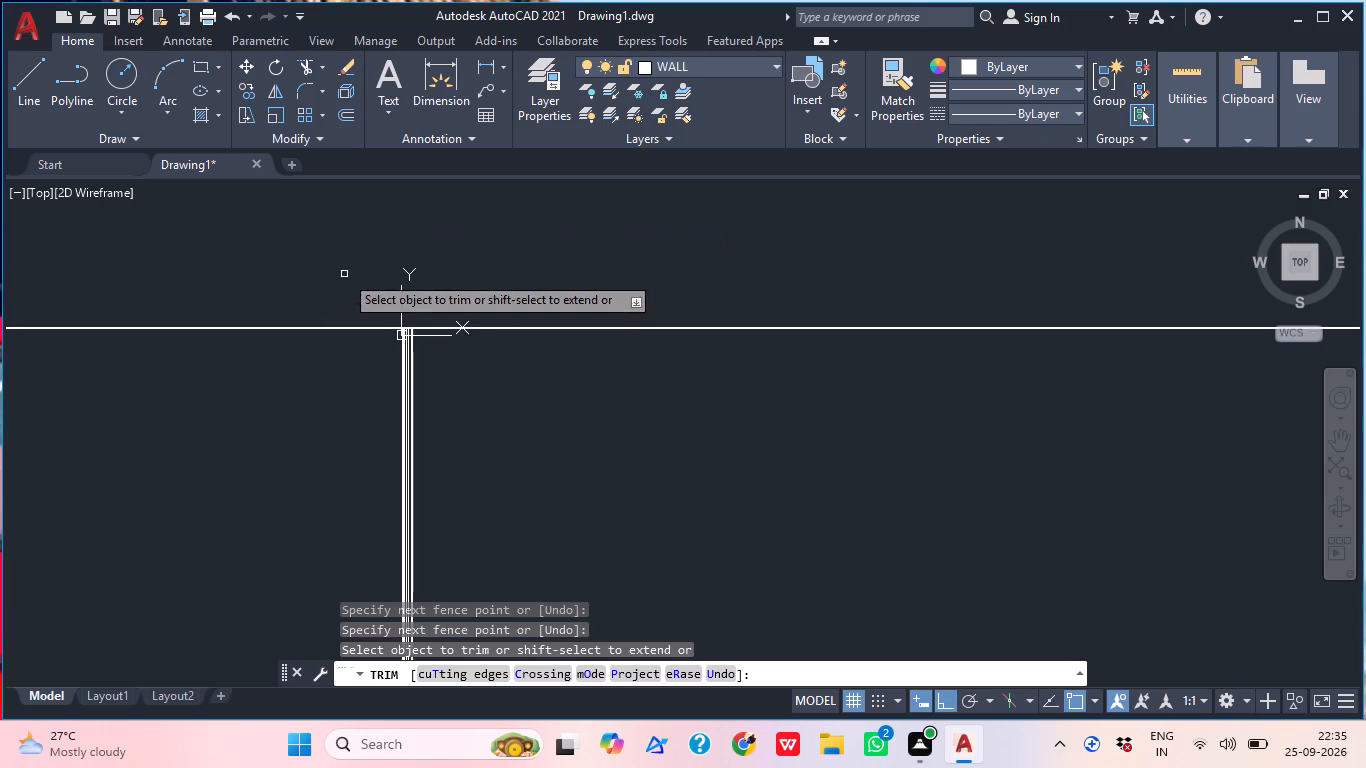
pyautogui.scroll(3, 354, 328)
pyautogui.scroll(1, 565, 357)
pyautogui.moveTo(546, 291); pyautogui.dragTo(518, 350, button='middle')
pyautogui.scroll(4, 546, 291)
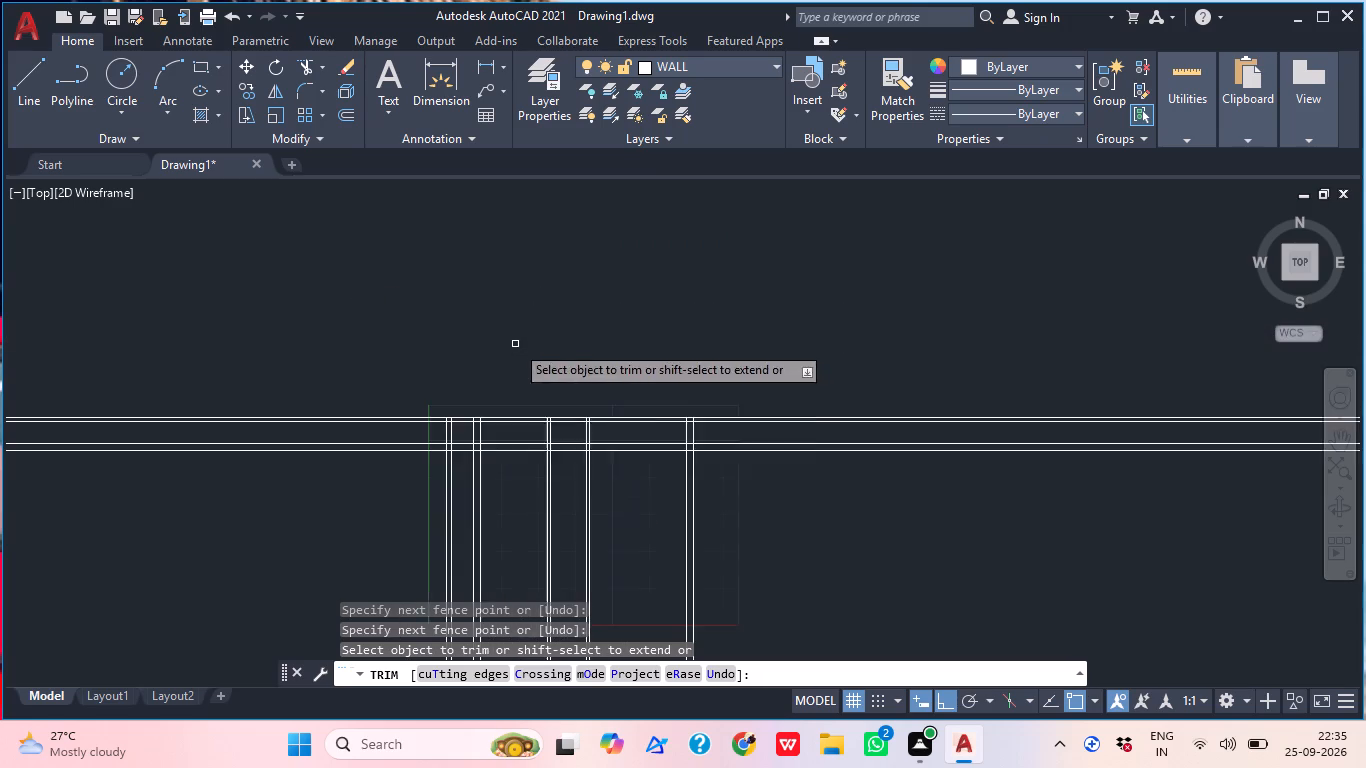
pyautogui.moveTo(496, 438); pyautogui.dragTo(473, 371, button='middle')
pyautogui.scroll(3, 473, 371)
pyautogui.moveTo(346, 352); pyautogui.dragTo(309, 392, button='middle')
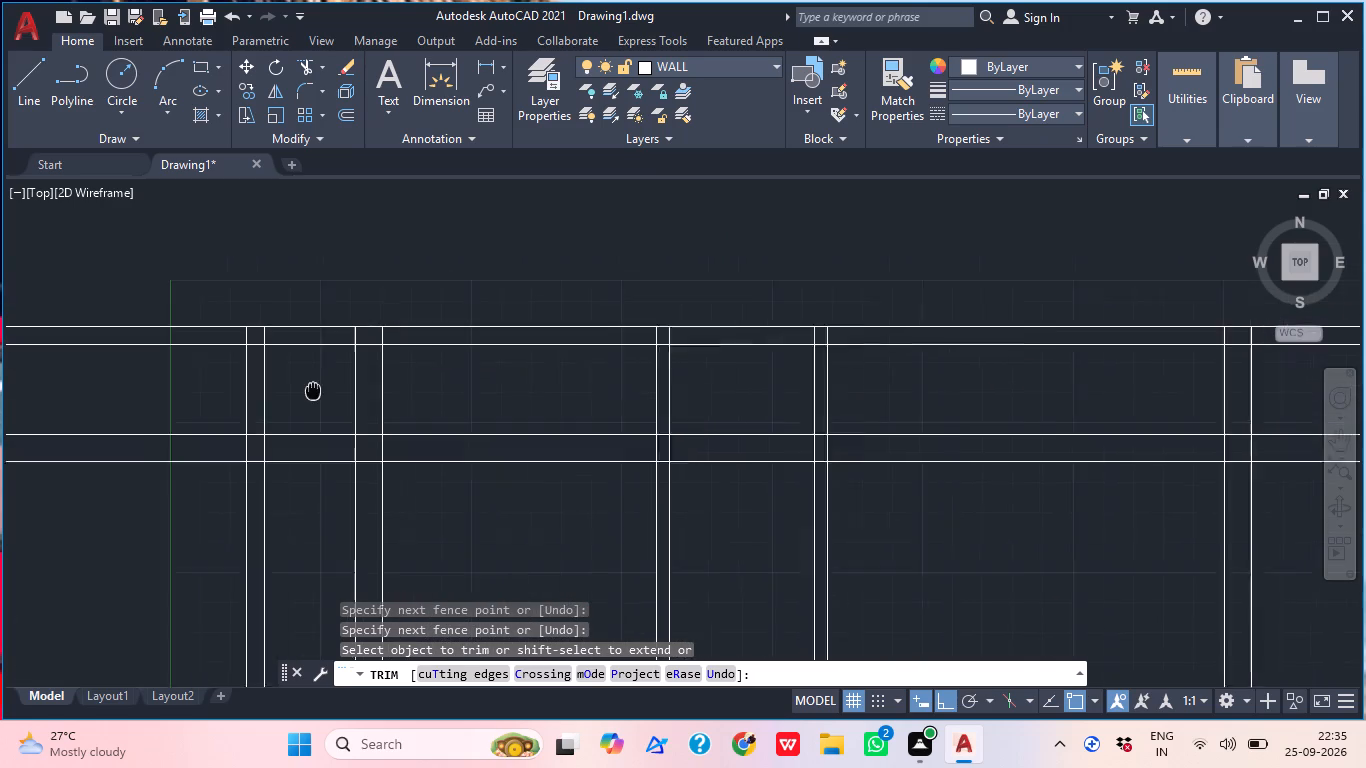
pyautogui.moveTo(309, 392); pyautogui.dragTo(294, 406, button='middle')
pyautogui.moveTo(374, 415); pyautogui.dragTo(229, 351, button='middle')
pyautogui.scroll(-2, 330, 352)
pyautogui.moveTo(129, 351); pyautogui.dragTo(170, 364, button='middle')
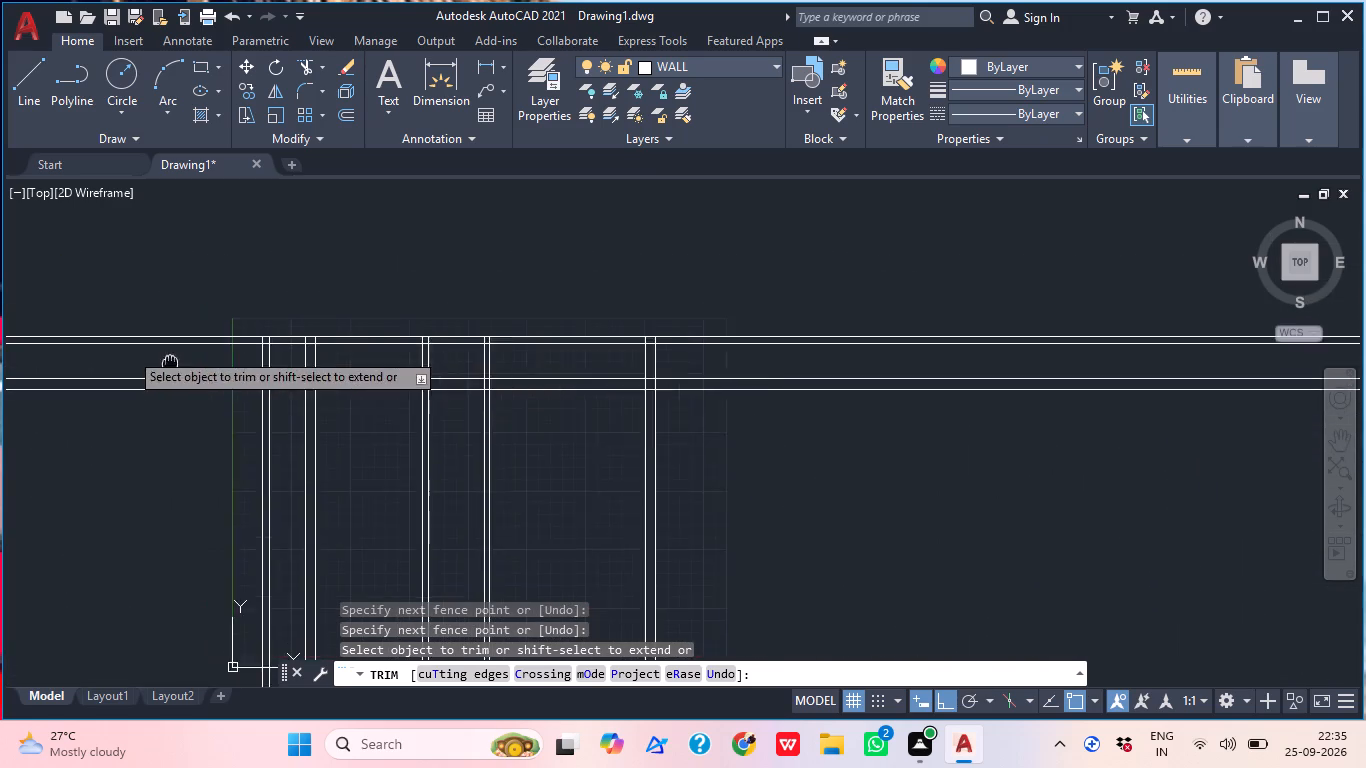
pyautogui.moveTo(170, 364); pyautogui.dragTo(324, 396, button='middle')
pyautogui.scroll(4, 315, 387)
pyautogui.click(437, 347)
pyautogui.click(401, 367)
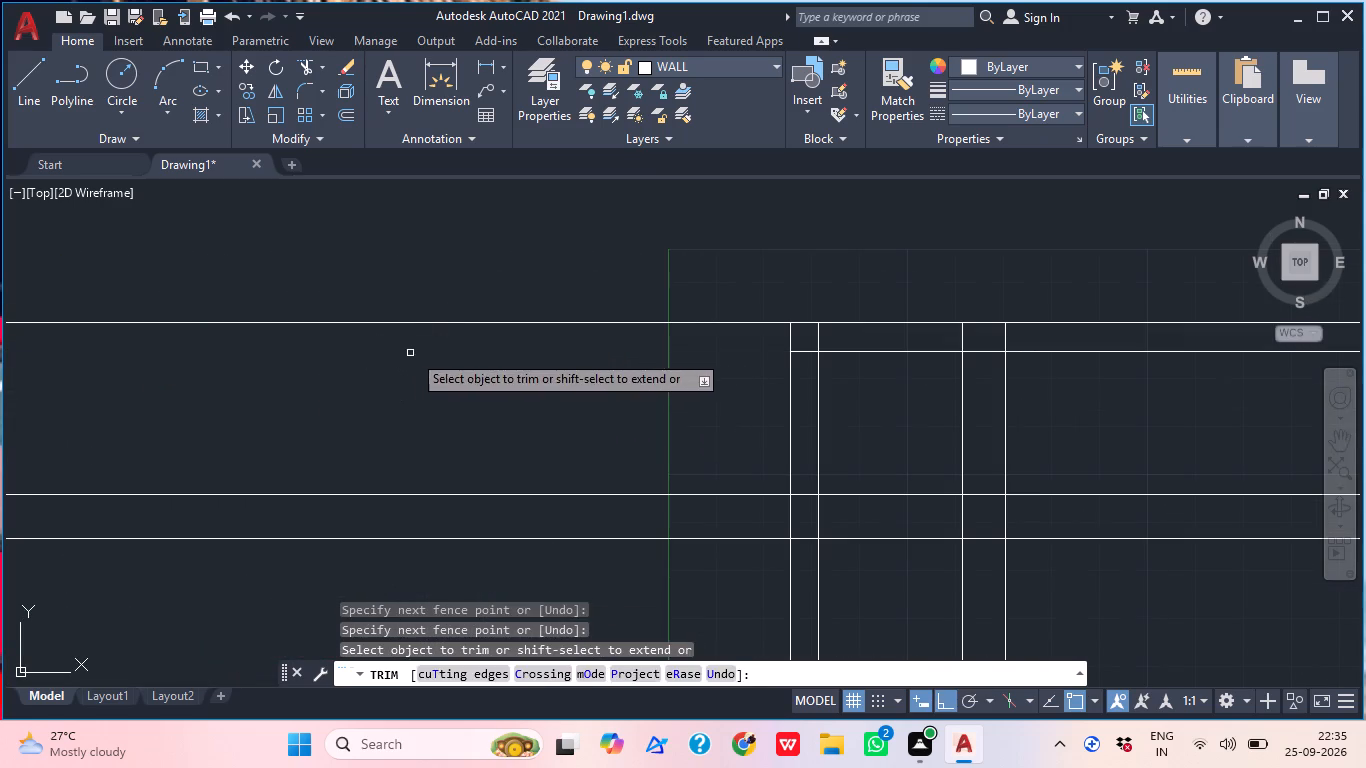
pyautogui.scroll(2, 419, 346)
pyautogui.moveTo(419, 345); pyautogui.dragTo(353, 399, button='middle')
pyautogui.click(388, 355)
pyautogui.click(368, 328)
# Trim both lines of the lower horizontal wall pair left of the outermost left vertical line and end the Trim command.
pyautogui.scroll(-2, 372, 314)
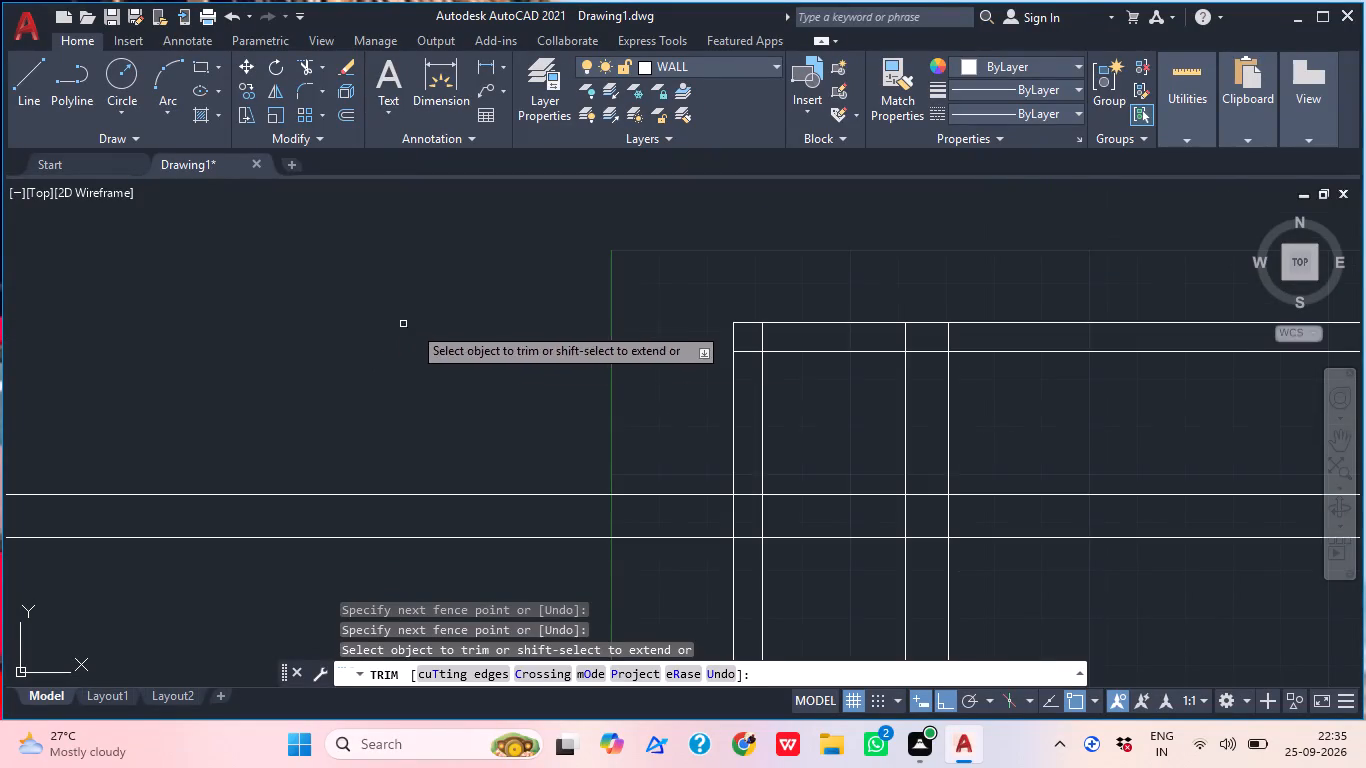
pyautogui.moveTo(505, 344); pyautogui.dragTo(303, 309, button='middle')
pyautogui.moveTo(483, 374); pyautogui.dragTo(396, 256, button='middle')
pyautogui.scroll(2, 372, 326)
pyautogui.click(365, 372)
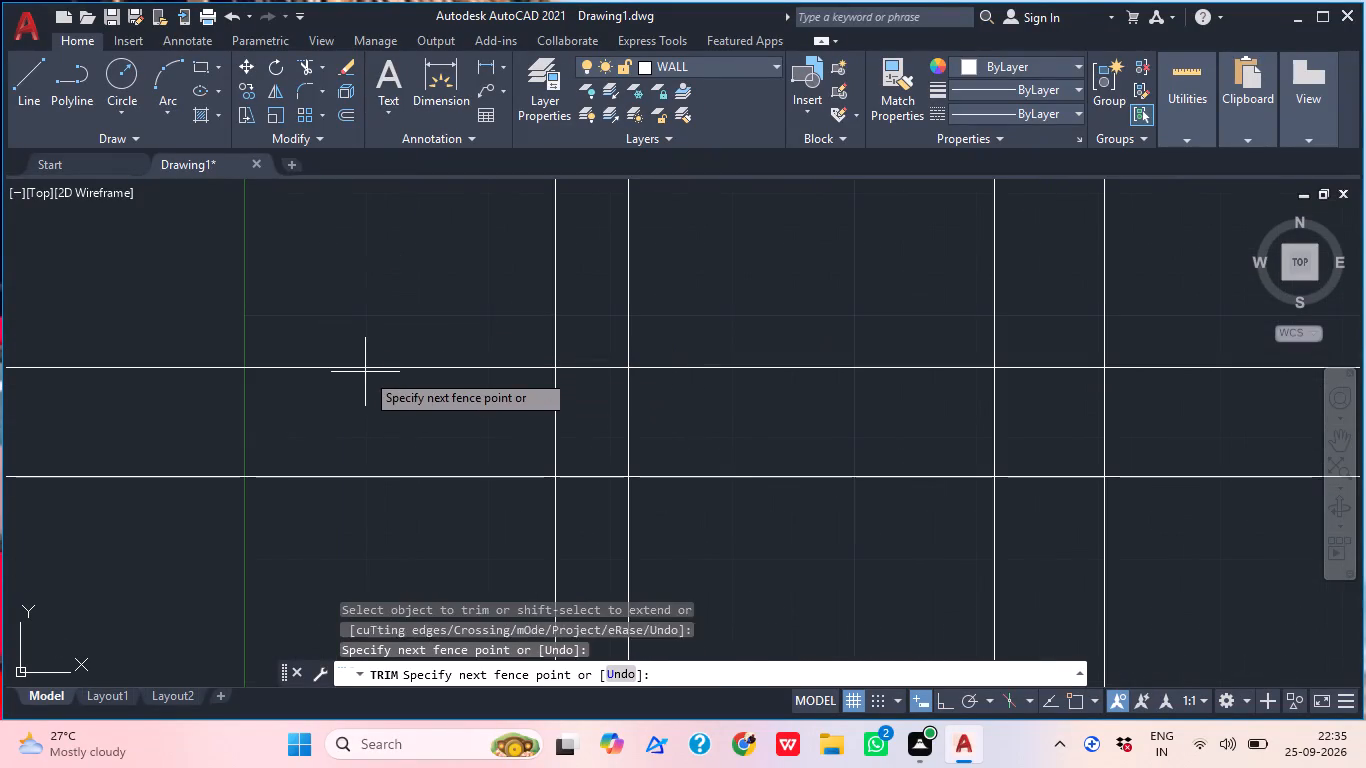
pyautogui.click(363, 348)
pyautogui.scroll(-1, 387, 306)
pyautogui.moveTo(396, 347); pyautogui.dragTo(379, 278, button='middle')
pyautogui.scroll(-3, 387, 287)
pyautogui.scroll(1, 390, 292)
pyautogui.scroll(-2, 390, 292)
pyautogui.moveTo(386, 297); pyautogui.dragTo(264, 349, button='middle')
pyautogui.scroll(-1, 364, 311)
pyautogui.moveTo(457, 381); pyautogui.dragTo(319, 377, button='middle')
pyautogui.scroll(4, 66, 353)
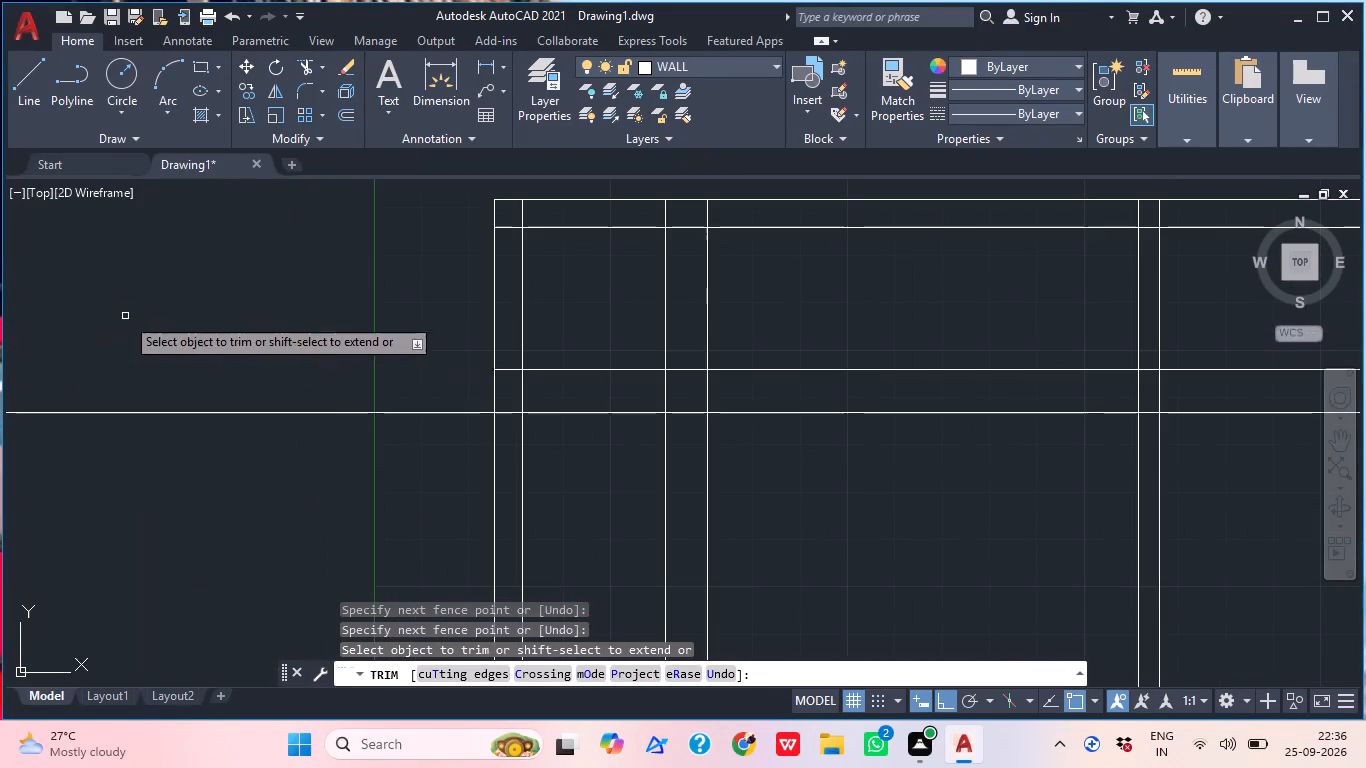
pyautogui.click(290, 402)
pyautogui.click(293, 422)
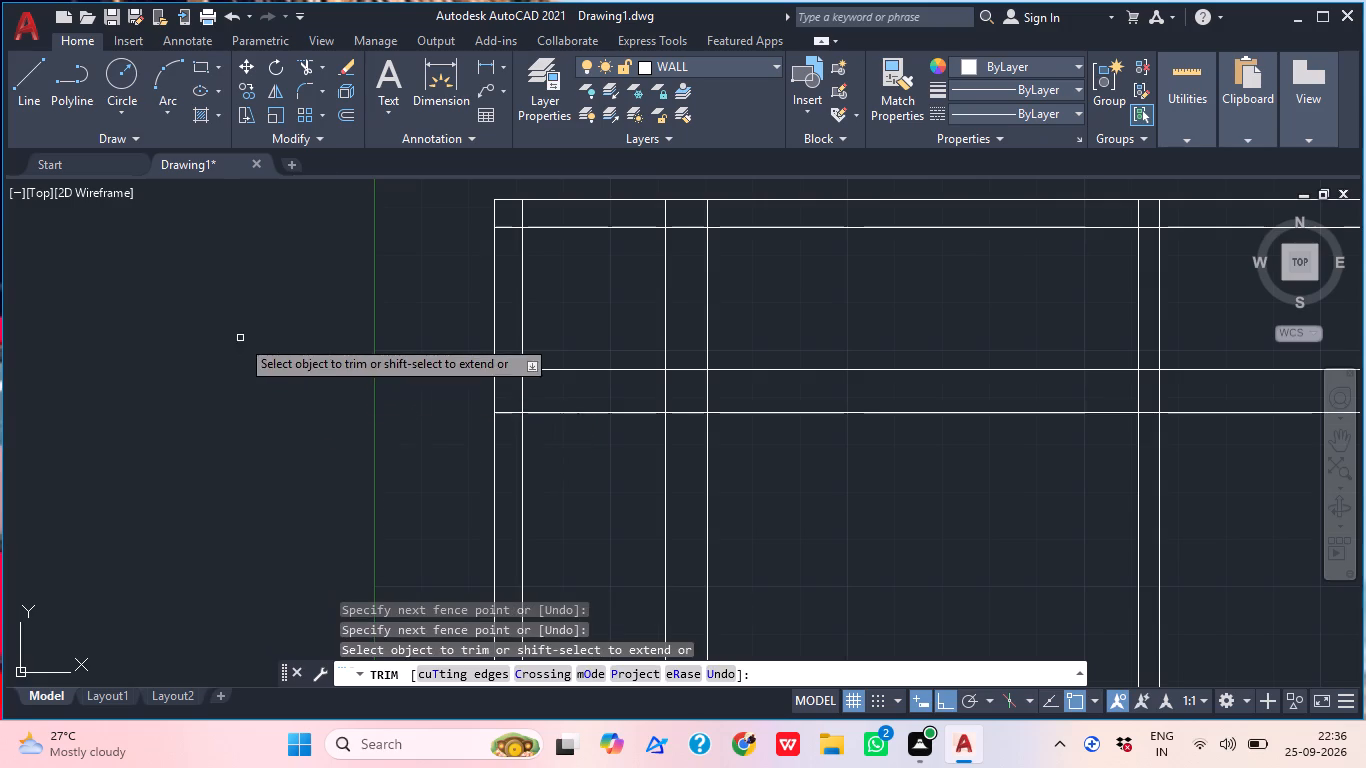
pyautogui.scroll(-4, 240, 338)
pyautogui.moveTo(263, 333); pyautogui.dragTo(207, 352, button='middle')
pyautogui.scroll(1, 210, 348)
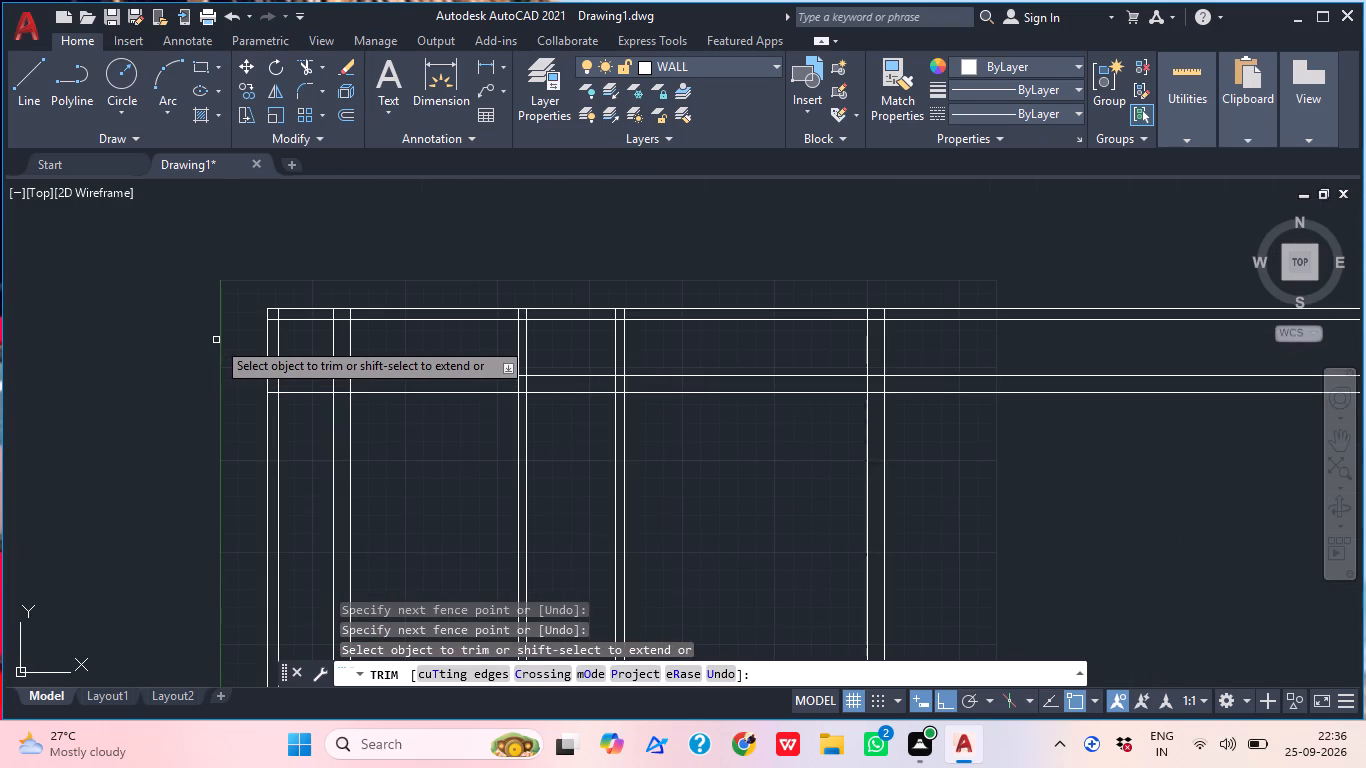
pyautogui.press('Escape')
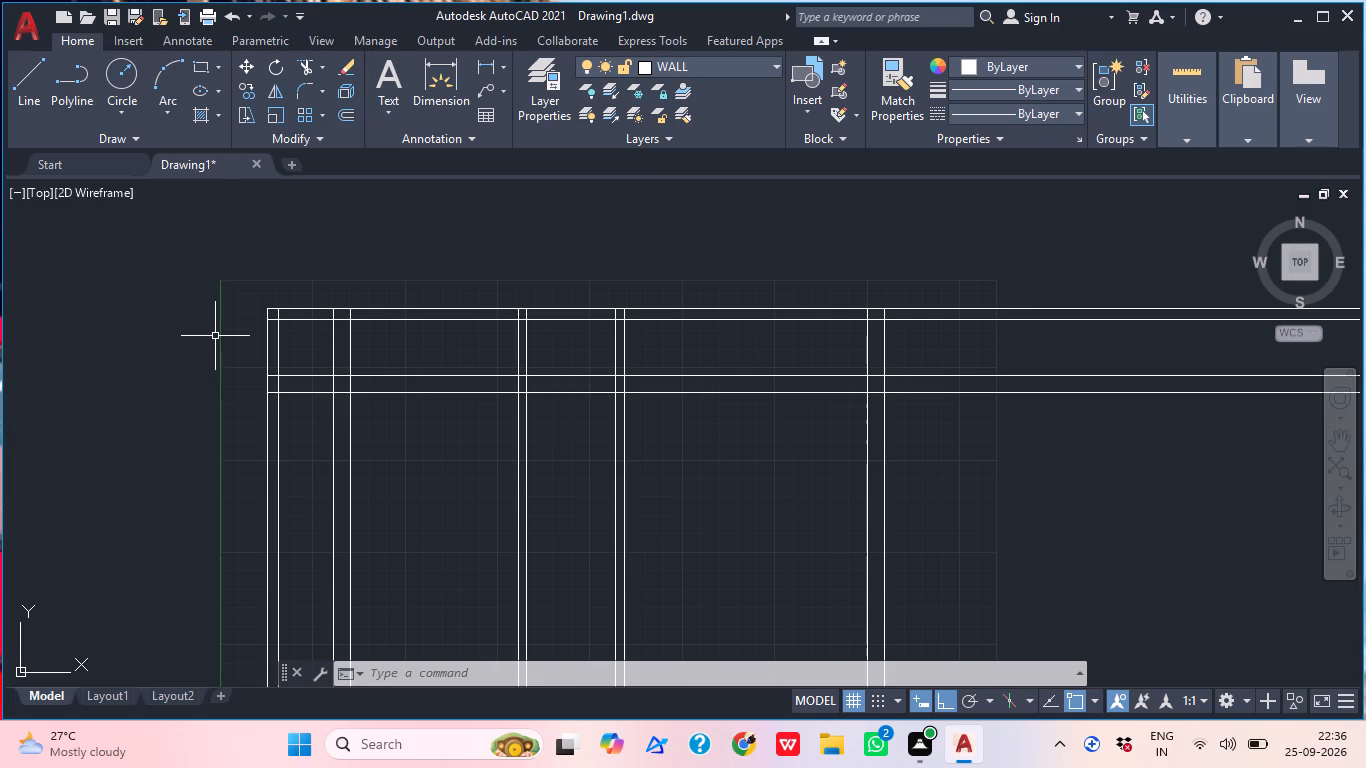
# Trim the lower horizontal wall pair between the left outer wall and the second vertical wall pair.
pyautogui.press('Return')
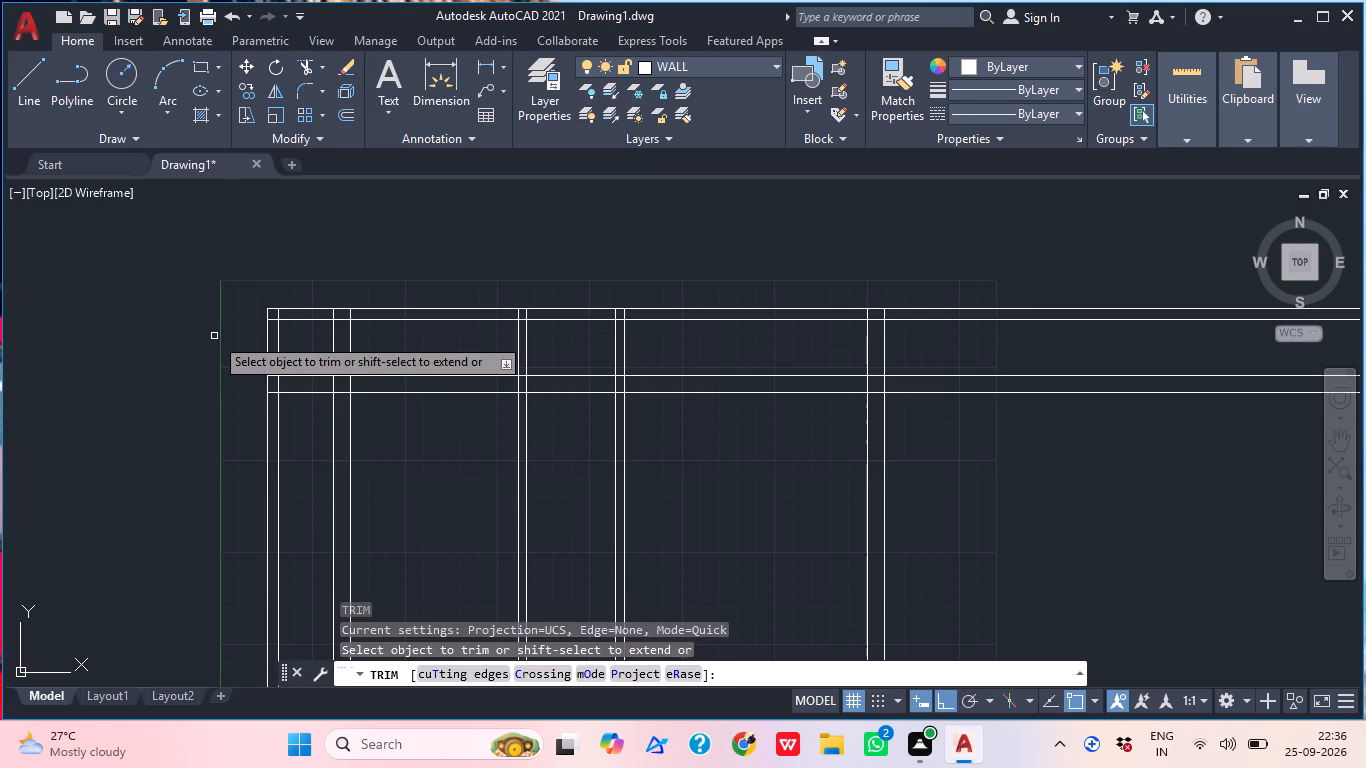
pyautogui.scroll(3, 285, 309)
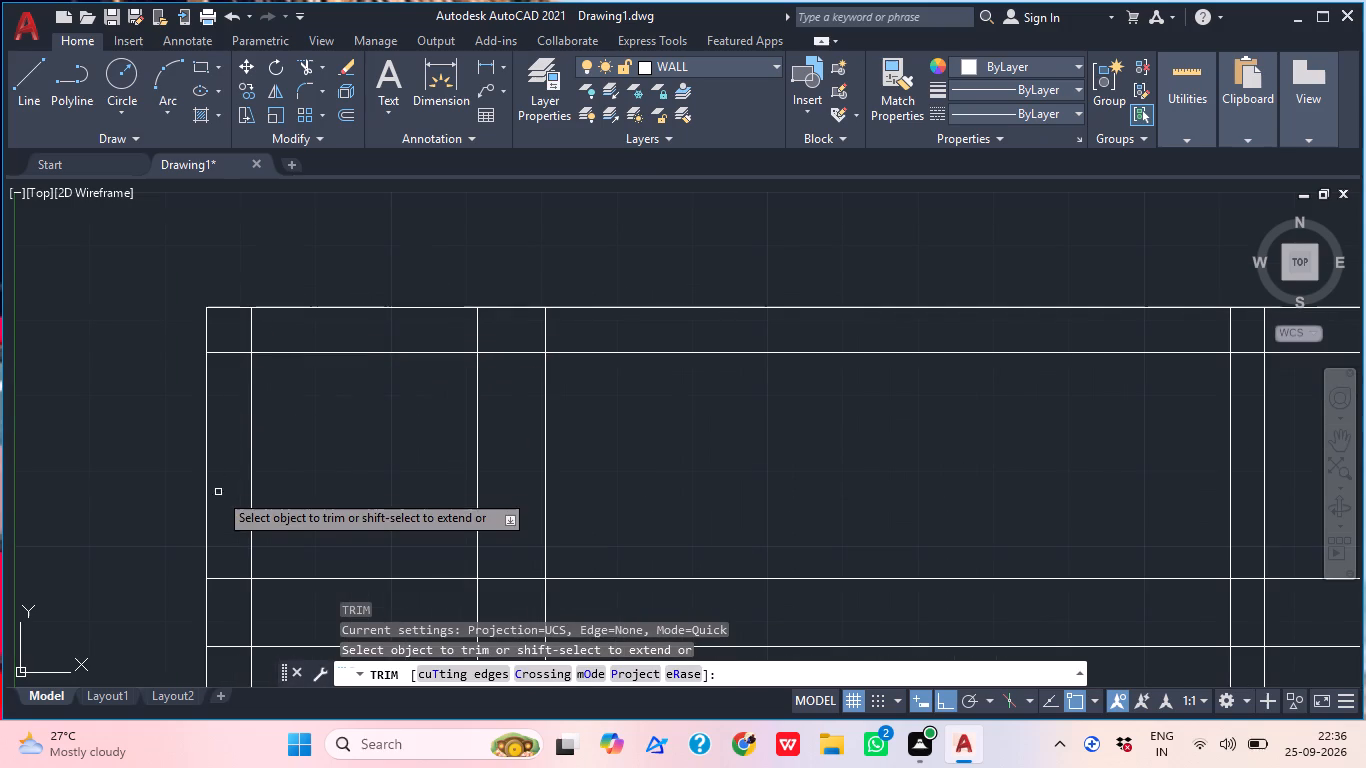
pyautogui.moveTo(258, 461); pyautogui.dragTo(223, 403, button='middle')
pyautogui.click(262, 520)
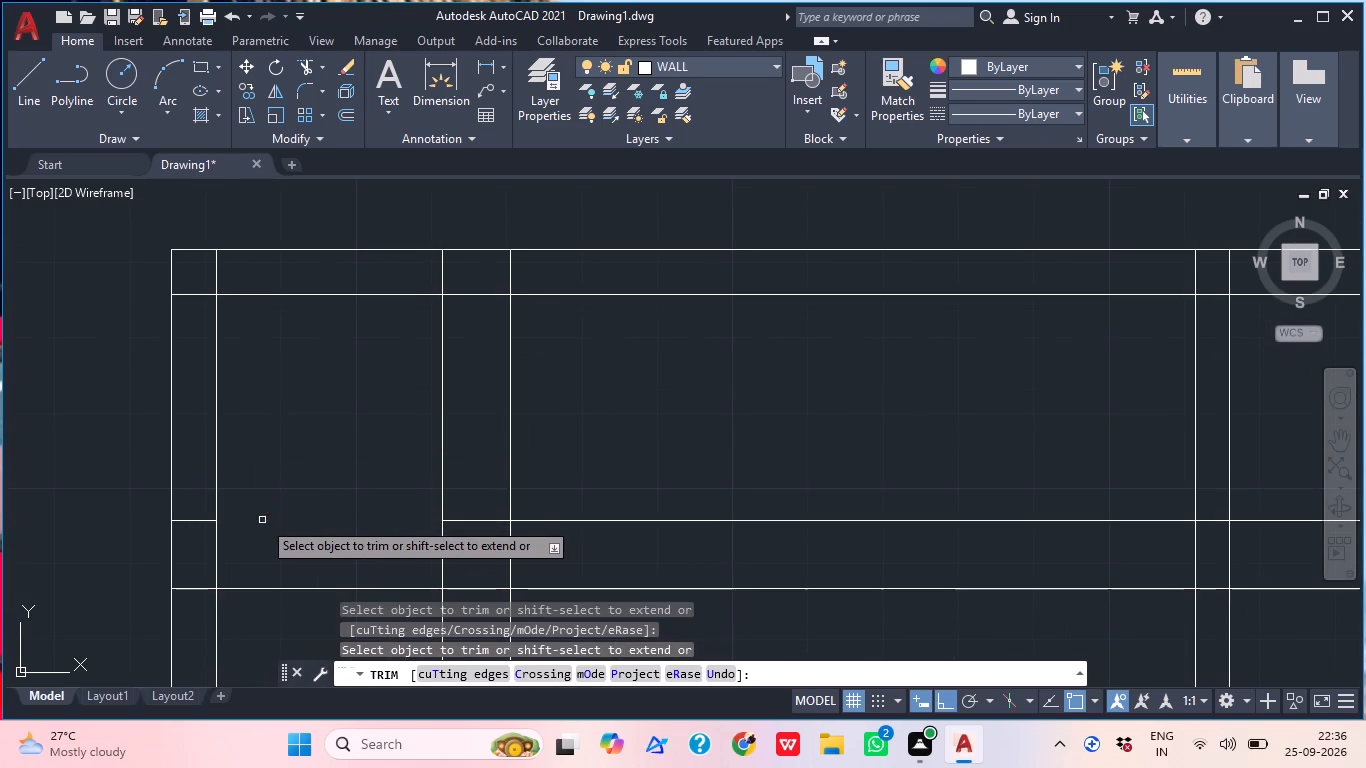
pyautogui.moveTo(262, 520); pyautogui.dragTo(247, 422, button='middle')
pyautogui.click(279, 486)
pyautogui.click(277, 510)
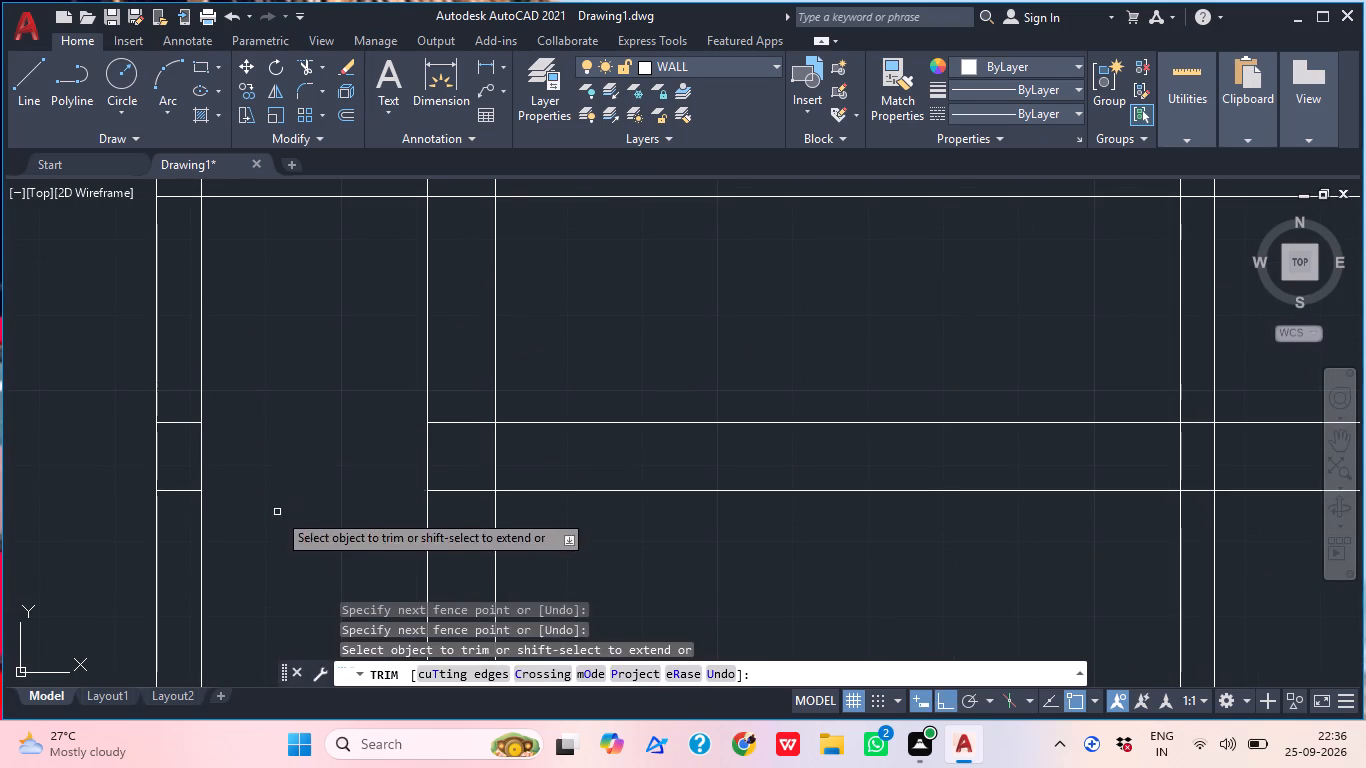
# Trim the second vertical wall pair between the top horizontal wall and the lower horizontal wall.
pyautogui.click(401, 347)
pyautogui.click(530, 357)
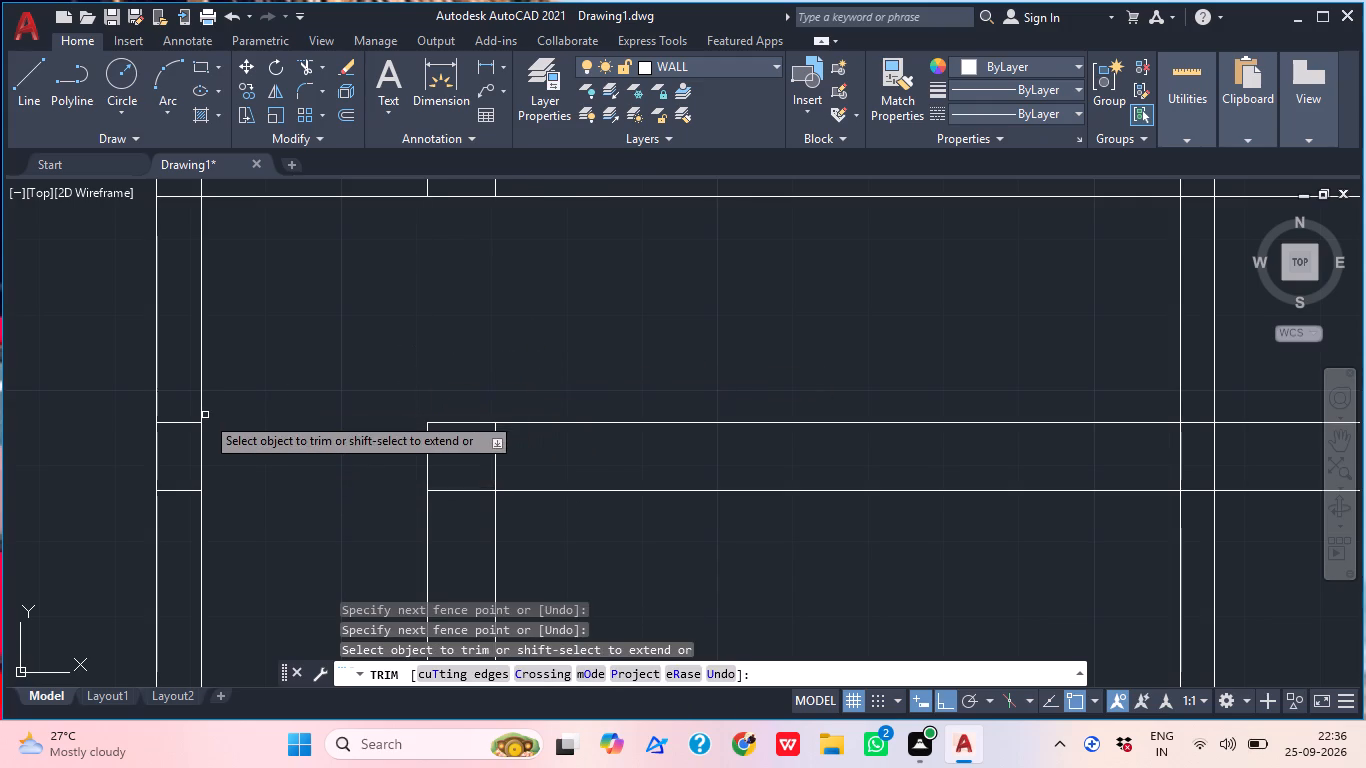
# Trim the two leftover segments of the lower horizontal wall pair inside the left outer wall.
pyautogui.click(180, 424)
pyautogui.click(176, 492)
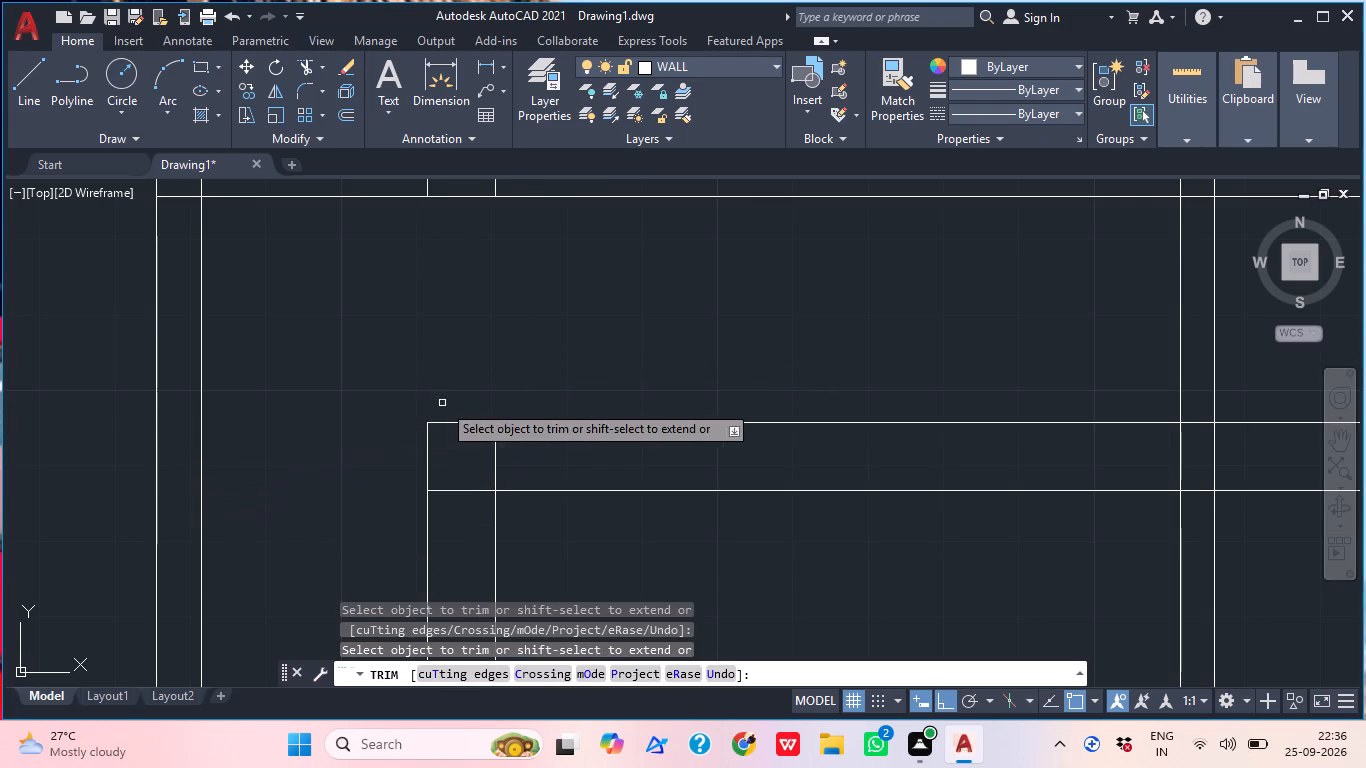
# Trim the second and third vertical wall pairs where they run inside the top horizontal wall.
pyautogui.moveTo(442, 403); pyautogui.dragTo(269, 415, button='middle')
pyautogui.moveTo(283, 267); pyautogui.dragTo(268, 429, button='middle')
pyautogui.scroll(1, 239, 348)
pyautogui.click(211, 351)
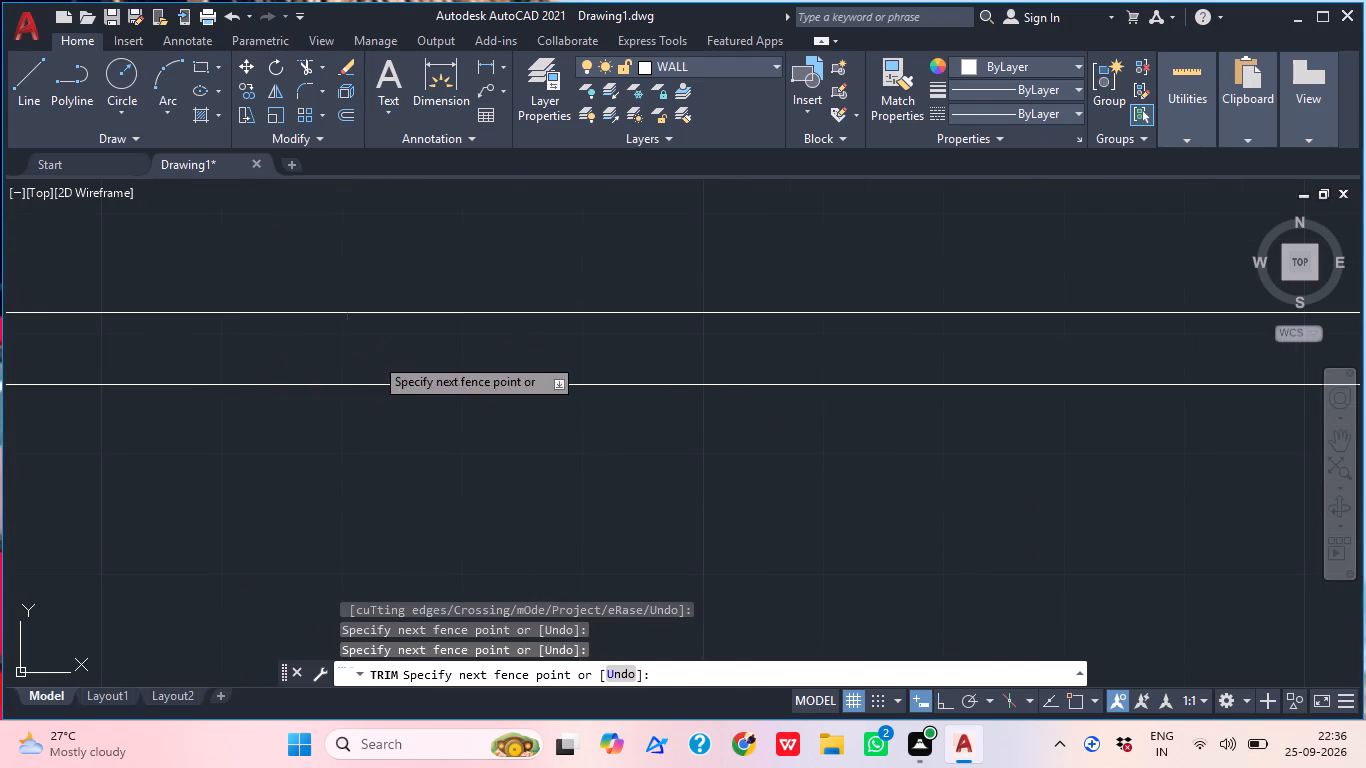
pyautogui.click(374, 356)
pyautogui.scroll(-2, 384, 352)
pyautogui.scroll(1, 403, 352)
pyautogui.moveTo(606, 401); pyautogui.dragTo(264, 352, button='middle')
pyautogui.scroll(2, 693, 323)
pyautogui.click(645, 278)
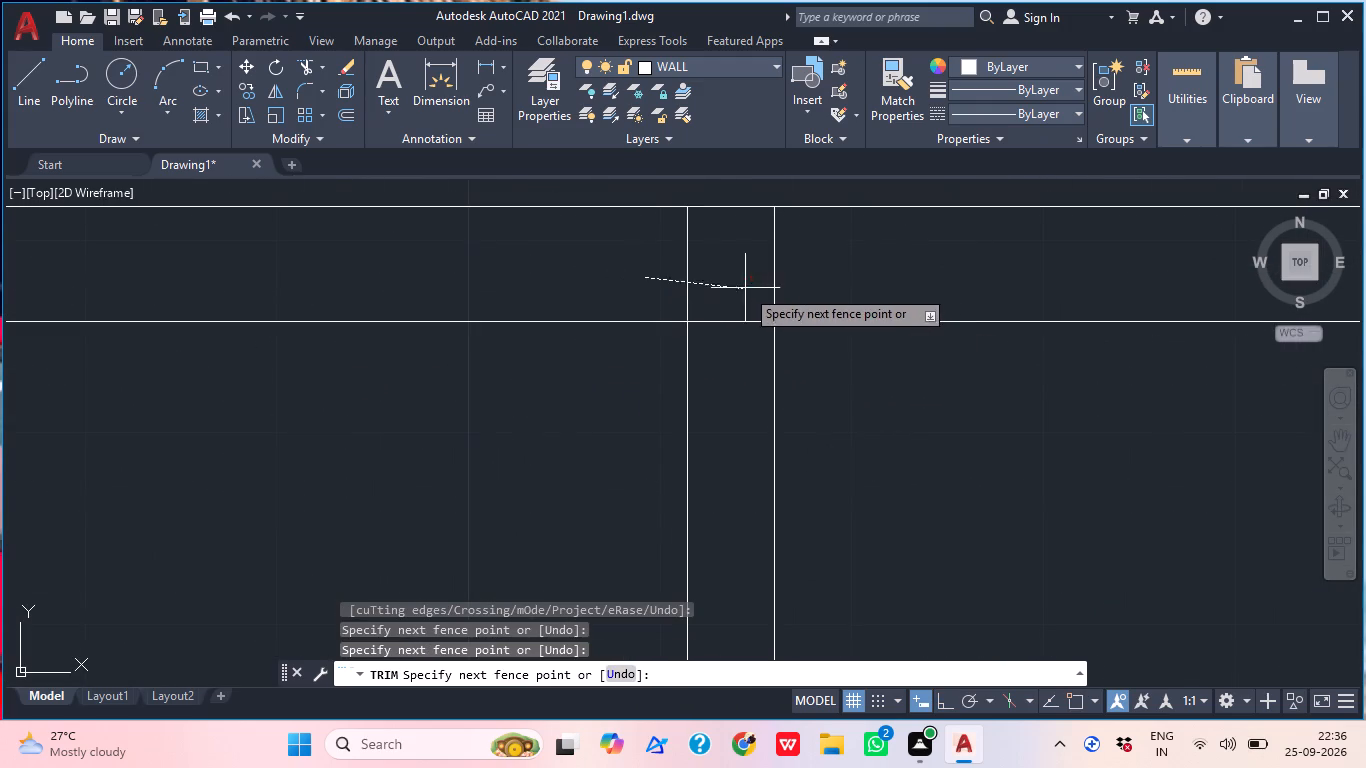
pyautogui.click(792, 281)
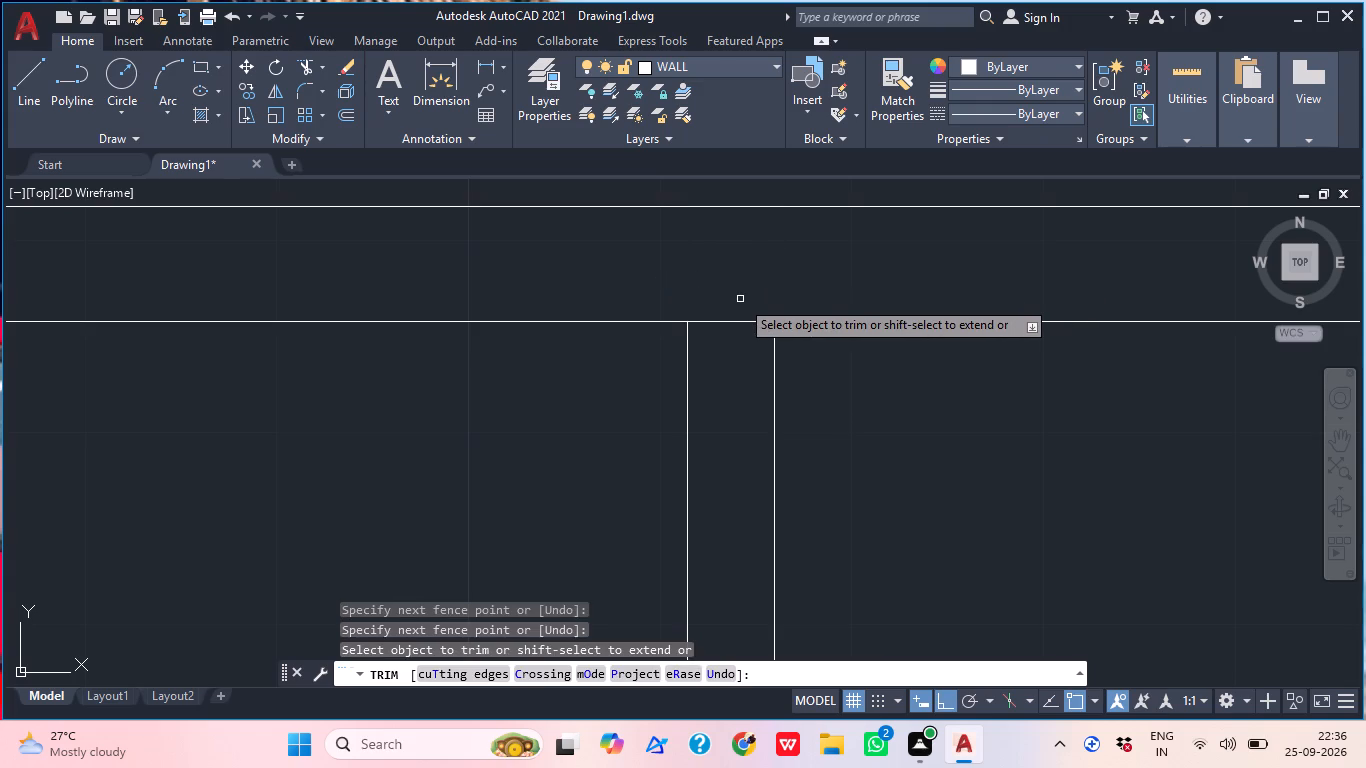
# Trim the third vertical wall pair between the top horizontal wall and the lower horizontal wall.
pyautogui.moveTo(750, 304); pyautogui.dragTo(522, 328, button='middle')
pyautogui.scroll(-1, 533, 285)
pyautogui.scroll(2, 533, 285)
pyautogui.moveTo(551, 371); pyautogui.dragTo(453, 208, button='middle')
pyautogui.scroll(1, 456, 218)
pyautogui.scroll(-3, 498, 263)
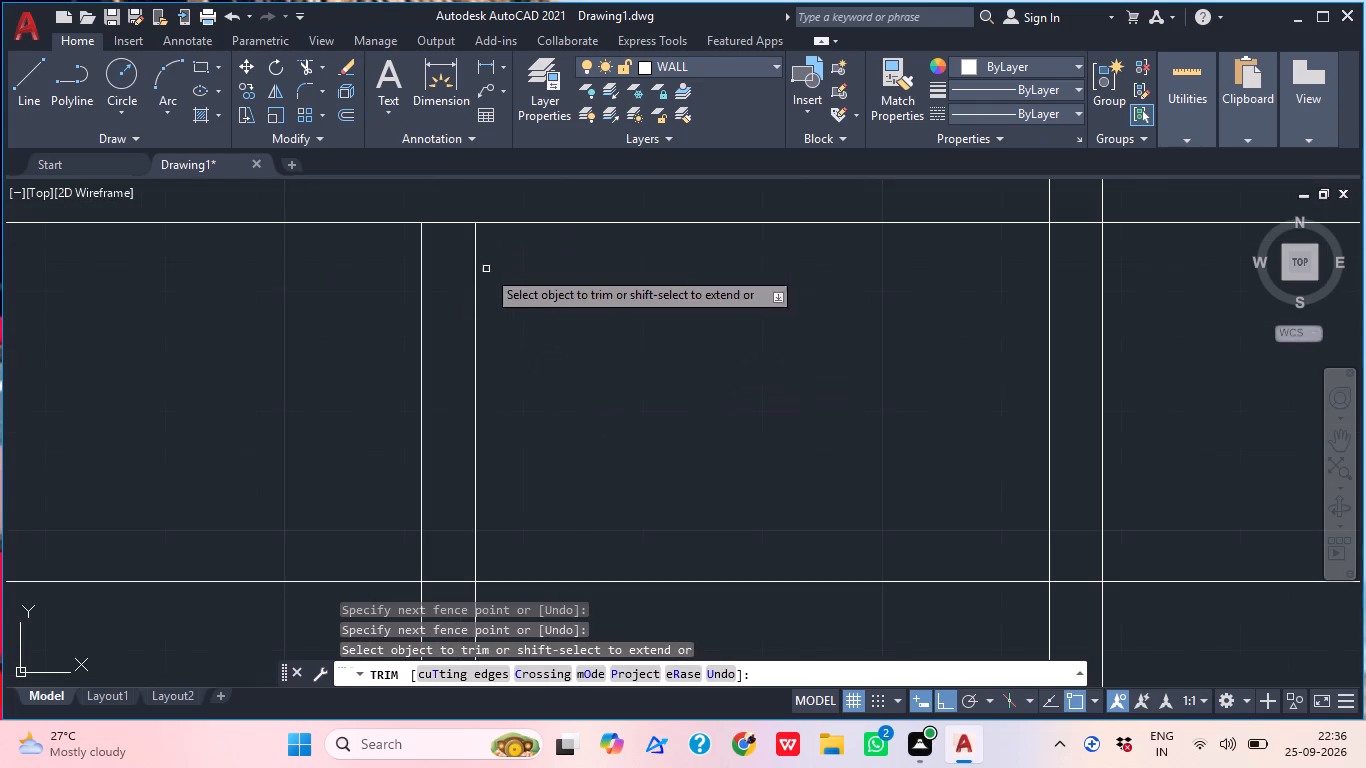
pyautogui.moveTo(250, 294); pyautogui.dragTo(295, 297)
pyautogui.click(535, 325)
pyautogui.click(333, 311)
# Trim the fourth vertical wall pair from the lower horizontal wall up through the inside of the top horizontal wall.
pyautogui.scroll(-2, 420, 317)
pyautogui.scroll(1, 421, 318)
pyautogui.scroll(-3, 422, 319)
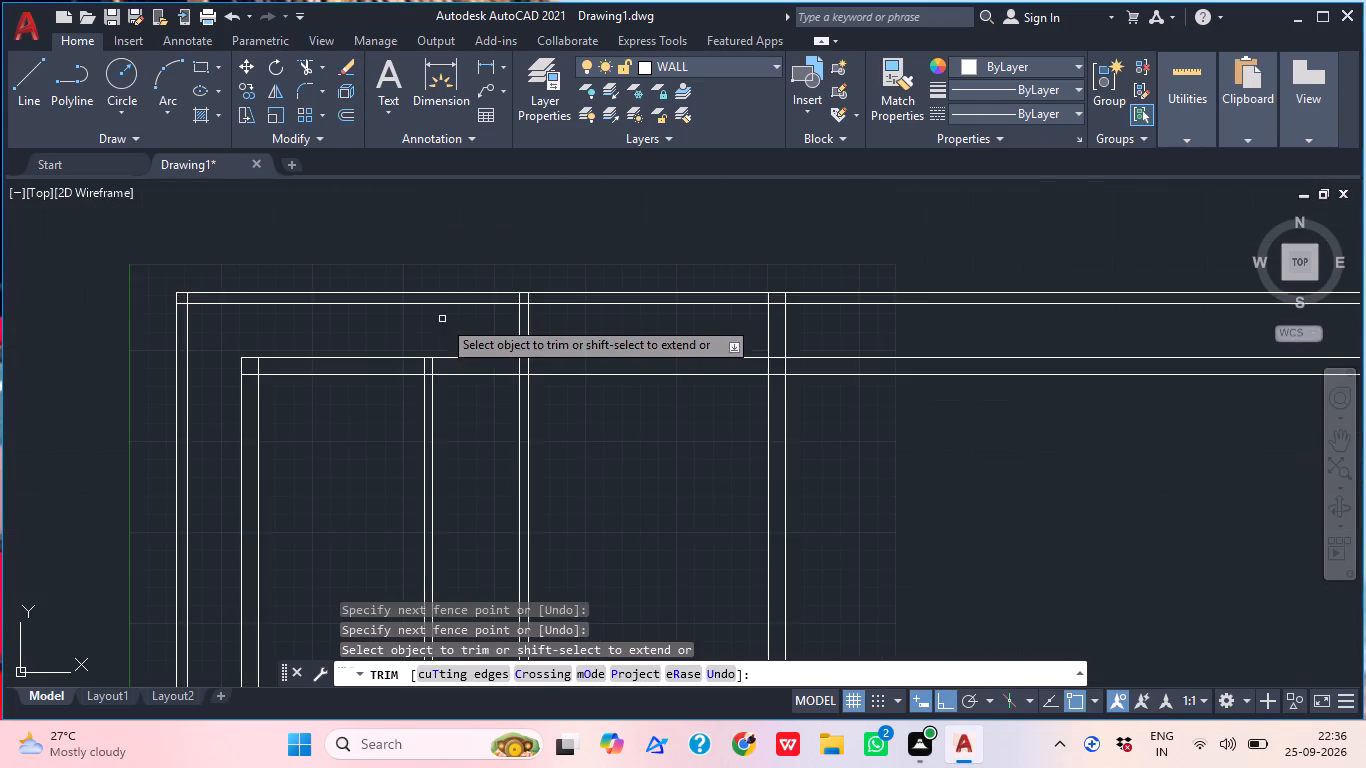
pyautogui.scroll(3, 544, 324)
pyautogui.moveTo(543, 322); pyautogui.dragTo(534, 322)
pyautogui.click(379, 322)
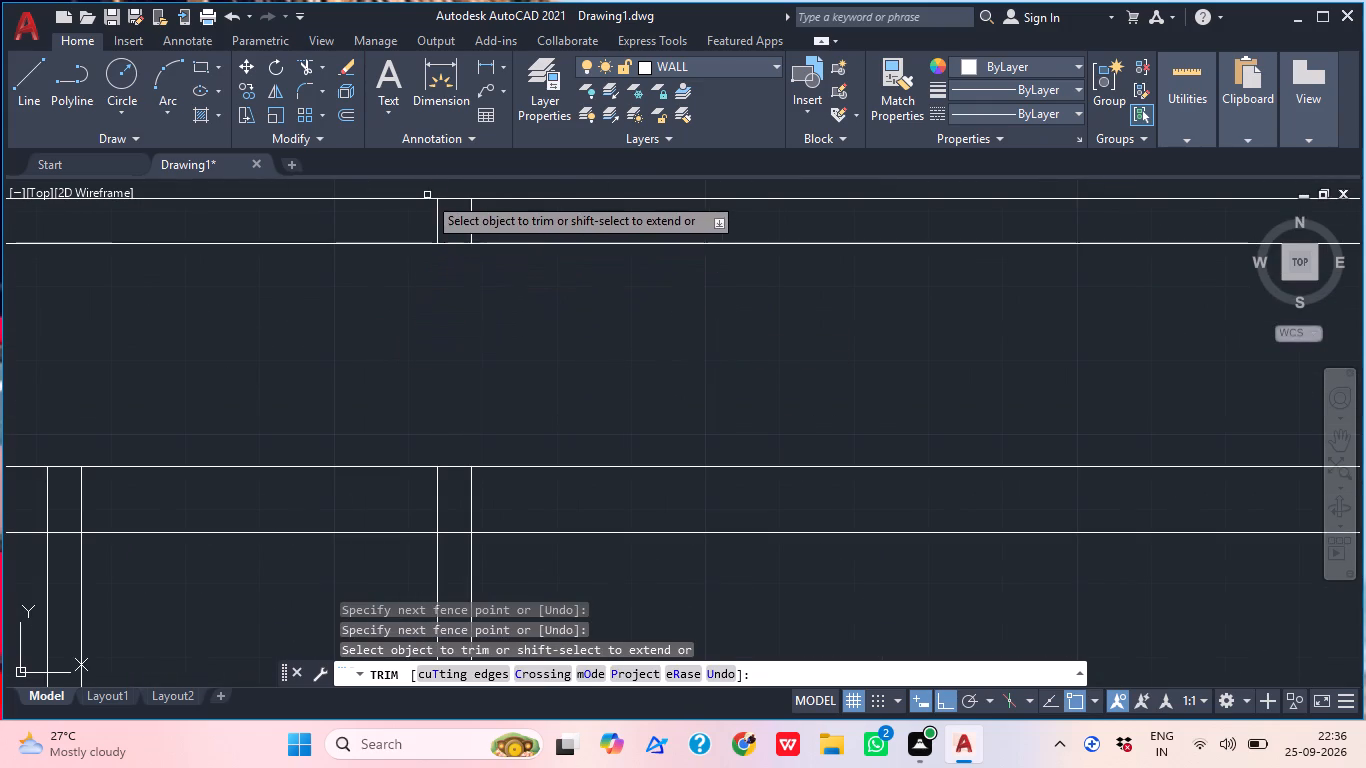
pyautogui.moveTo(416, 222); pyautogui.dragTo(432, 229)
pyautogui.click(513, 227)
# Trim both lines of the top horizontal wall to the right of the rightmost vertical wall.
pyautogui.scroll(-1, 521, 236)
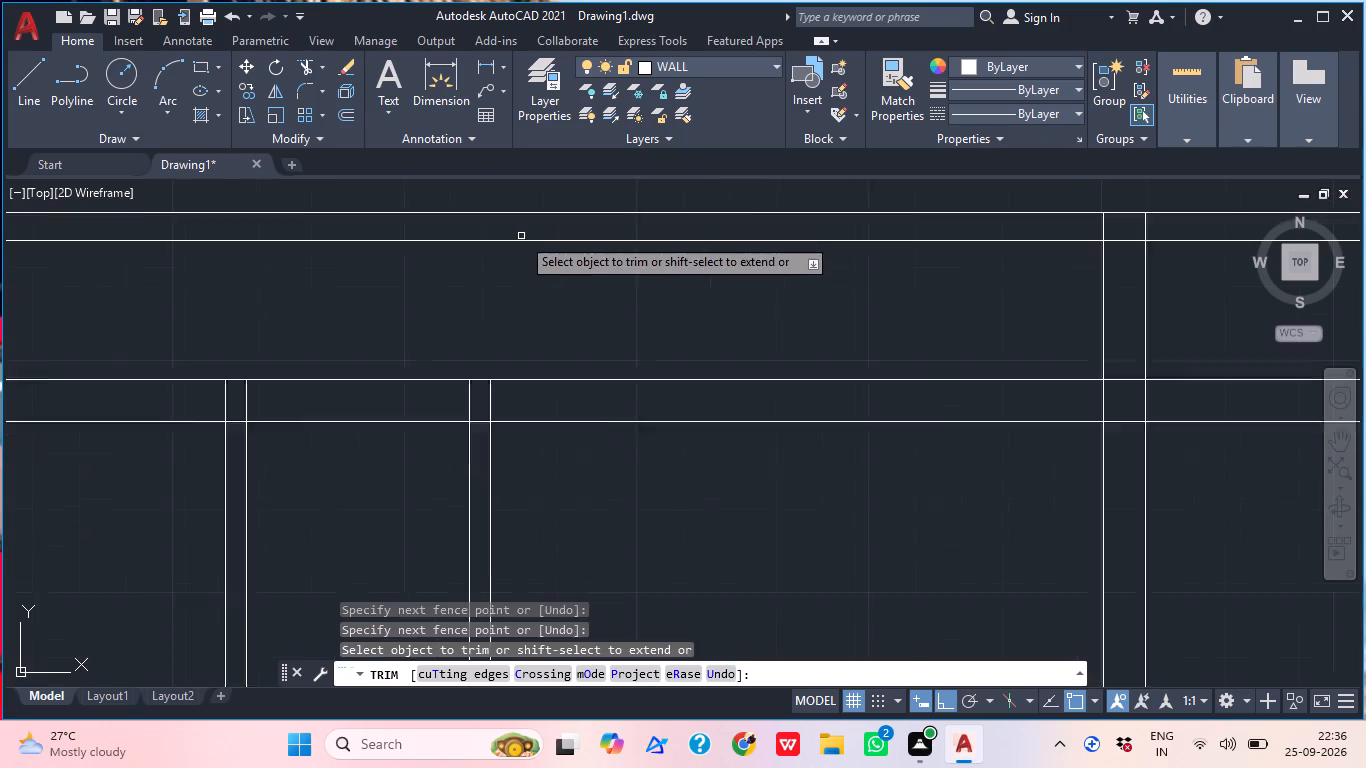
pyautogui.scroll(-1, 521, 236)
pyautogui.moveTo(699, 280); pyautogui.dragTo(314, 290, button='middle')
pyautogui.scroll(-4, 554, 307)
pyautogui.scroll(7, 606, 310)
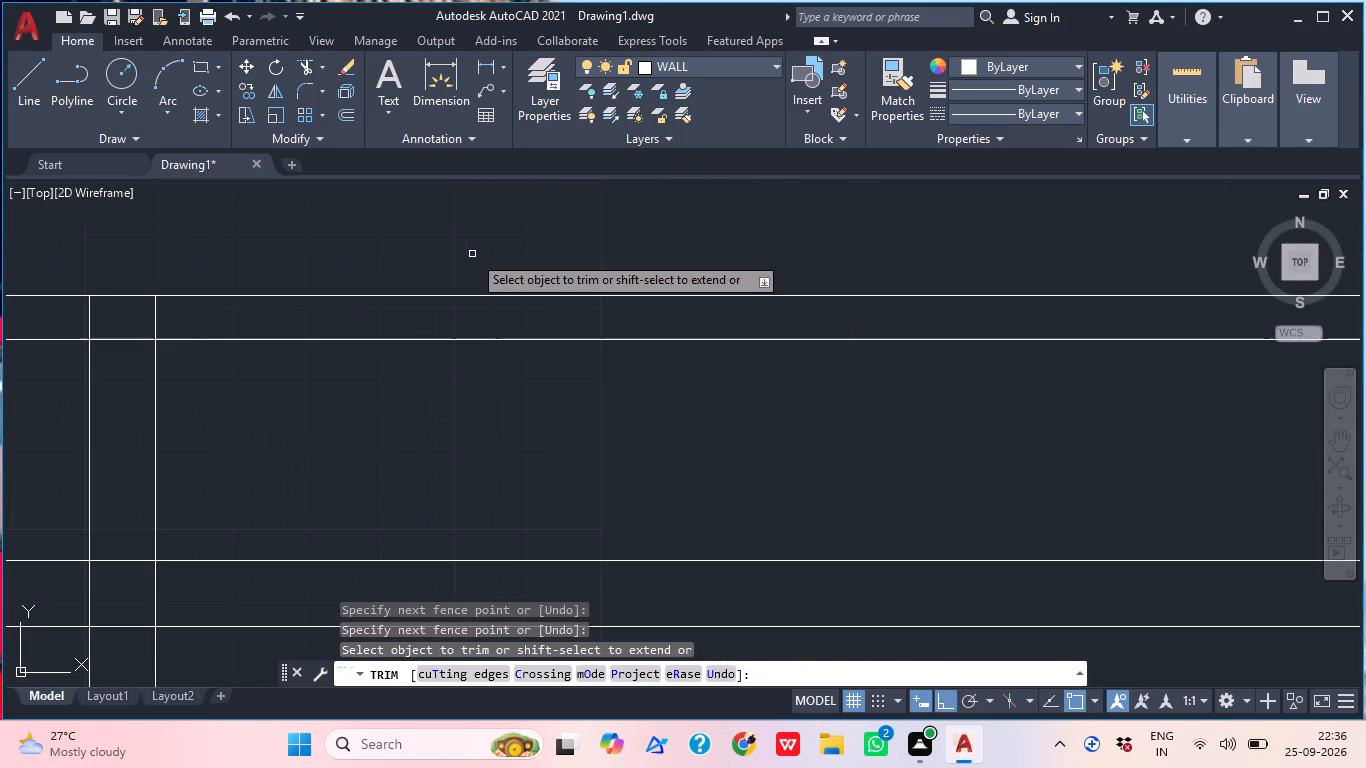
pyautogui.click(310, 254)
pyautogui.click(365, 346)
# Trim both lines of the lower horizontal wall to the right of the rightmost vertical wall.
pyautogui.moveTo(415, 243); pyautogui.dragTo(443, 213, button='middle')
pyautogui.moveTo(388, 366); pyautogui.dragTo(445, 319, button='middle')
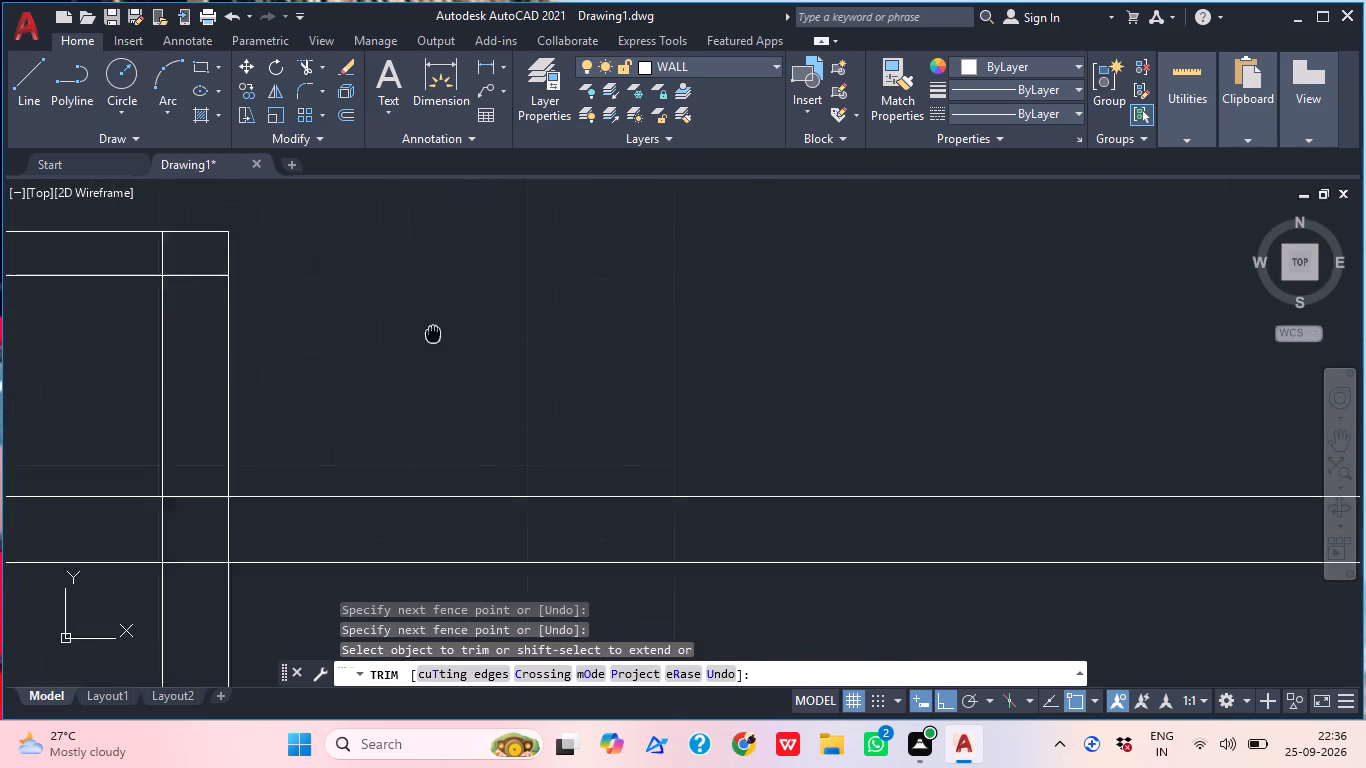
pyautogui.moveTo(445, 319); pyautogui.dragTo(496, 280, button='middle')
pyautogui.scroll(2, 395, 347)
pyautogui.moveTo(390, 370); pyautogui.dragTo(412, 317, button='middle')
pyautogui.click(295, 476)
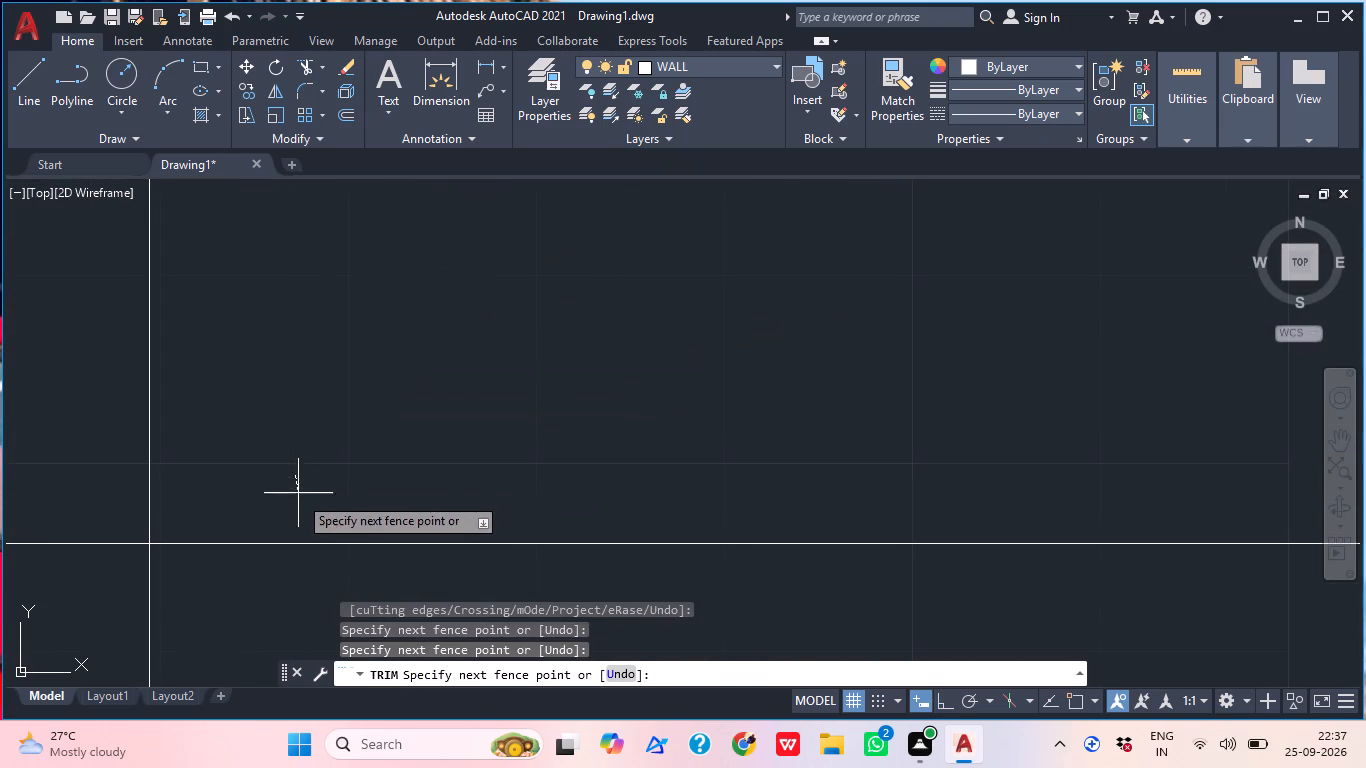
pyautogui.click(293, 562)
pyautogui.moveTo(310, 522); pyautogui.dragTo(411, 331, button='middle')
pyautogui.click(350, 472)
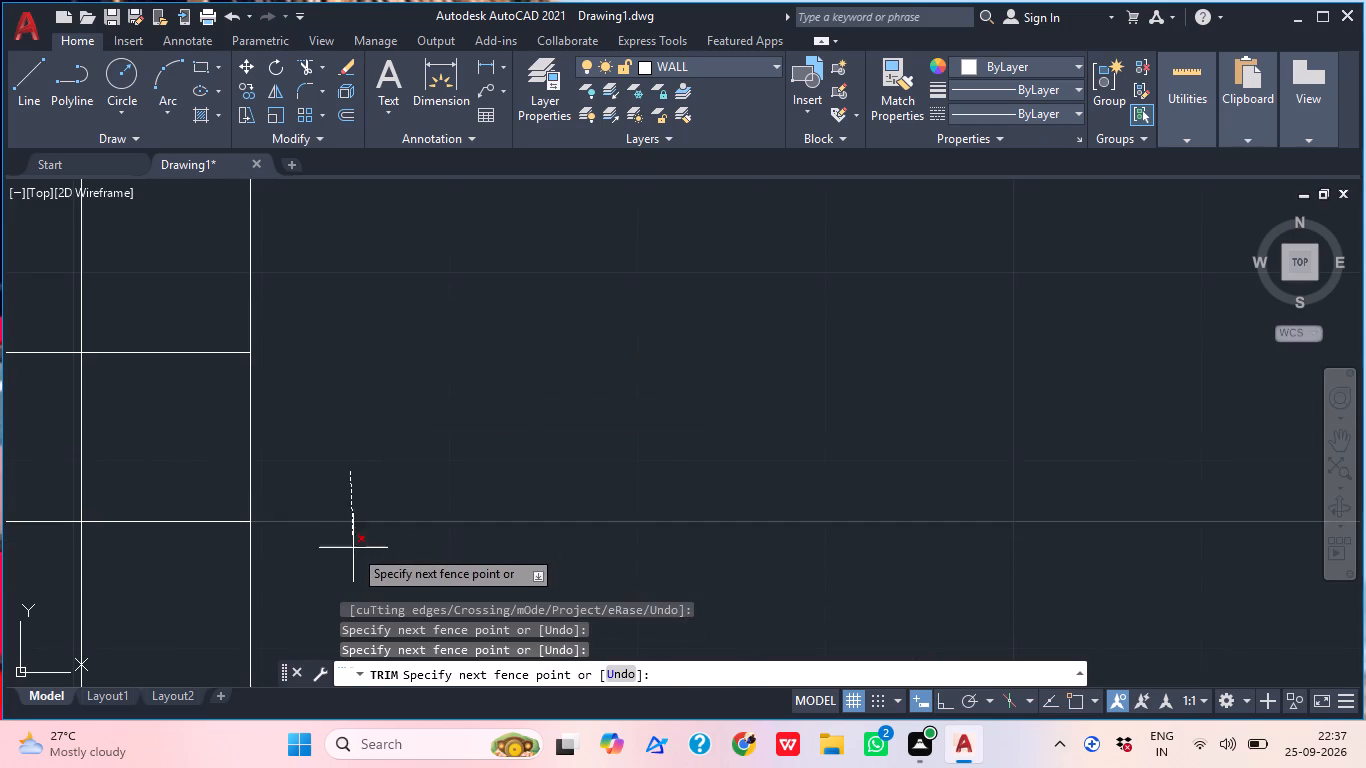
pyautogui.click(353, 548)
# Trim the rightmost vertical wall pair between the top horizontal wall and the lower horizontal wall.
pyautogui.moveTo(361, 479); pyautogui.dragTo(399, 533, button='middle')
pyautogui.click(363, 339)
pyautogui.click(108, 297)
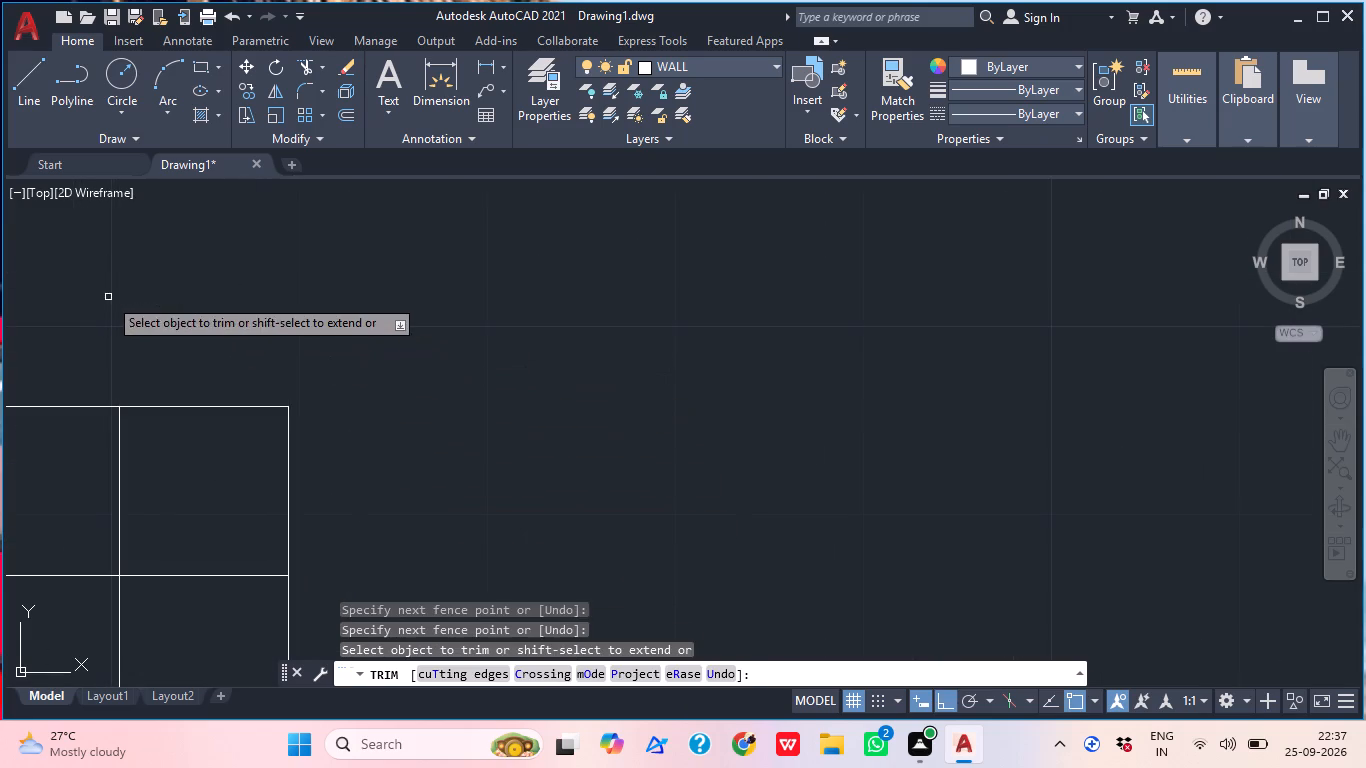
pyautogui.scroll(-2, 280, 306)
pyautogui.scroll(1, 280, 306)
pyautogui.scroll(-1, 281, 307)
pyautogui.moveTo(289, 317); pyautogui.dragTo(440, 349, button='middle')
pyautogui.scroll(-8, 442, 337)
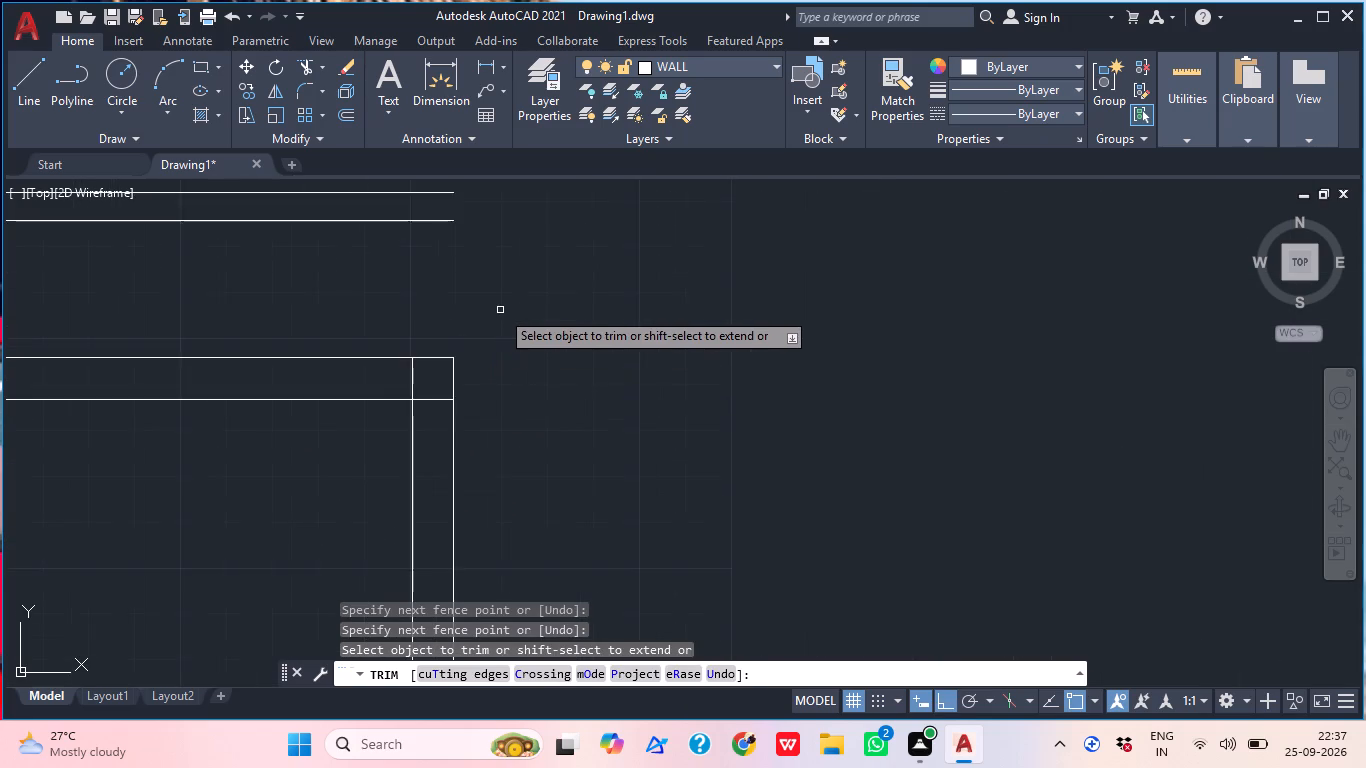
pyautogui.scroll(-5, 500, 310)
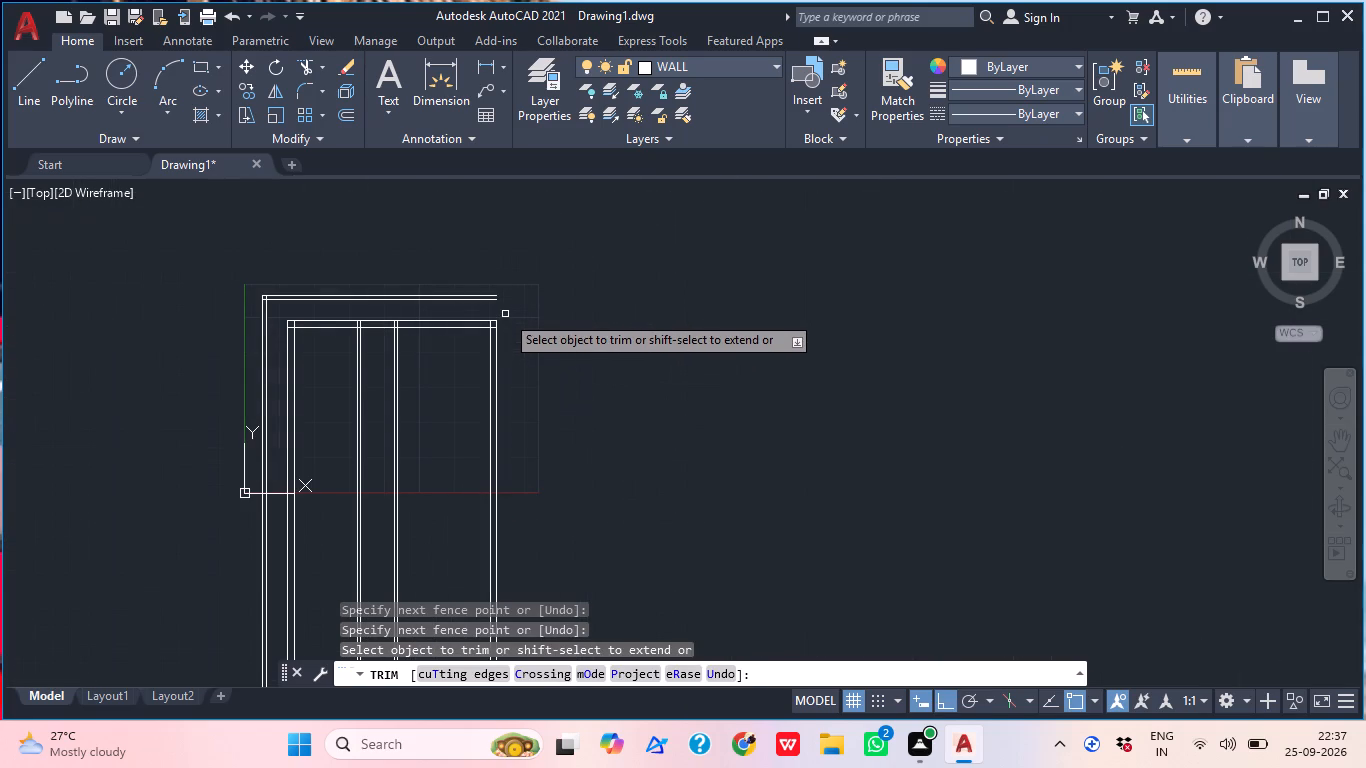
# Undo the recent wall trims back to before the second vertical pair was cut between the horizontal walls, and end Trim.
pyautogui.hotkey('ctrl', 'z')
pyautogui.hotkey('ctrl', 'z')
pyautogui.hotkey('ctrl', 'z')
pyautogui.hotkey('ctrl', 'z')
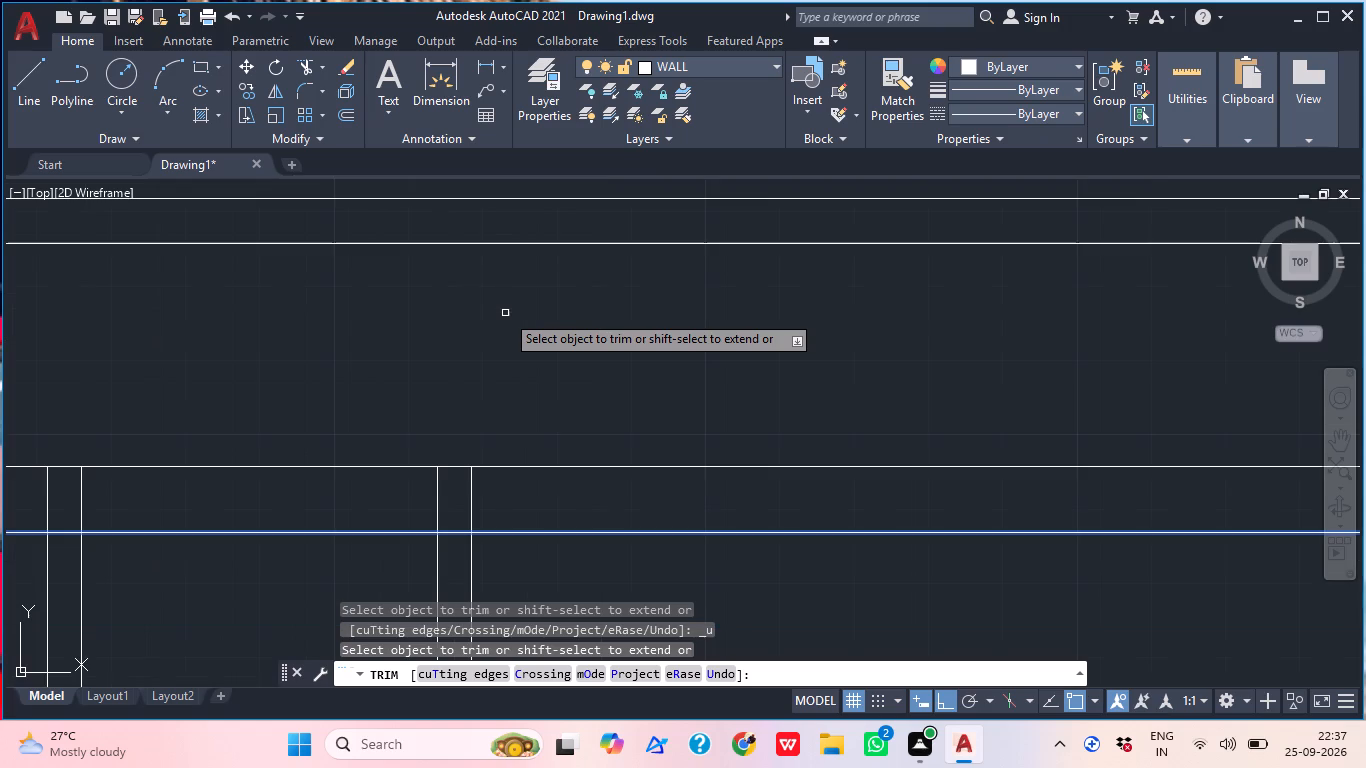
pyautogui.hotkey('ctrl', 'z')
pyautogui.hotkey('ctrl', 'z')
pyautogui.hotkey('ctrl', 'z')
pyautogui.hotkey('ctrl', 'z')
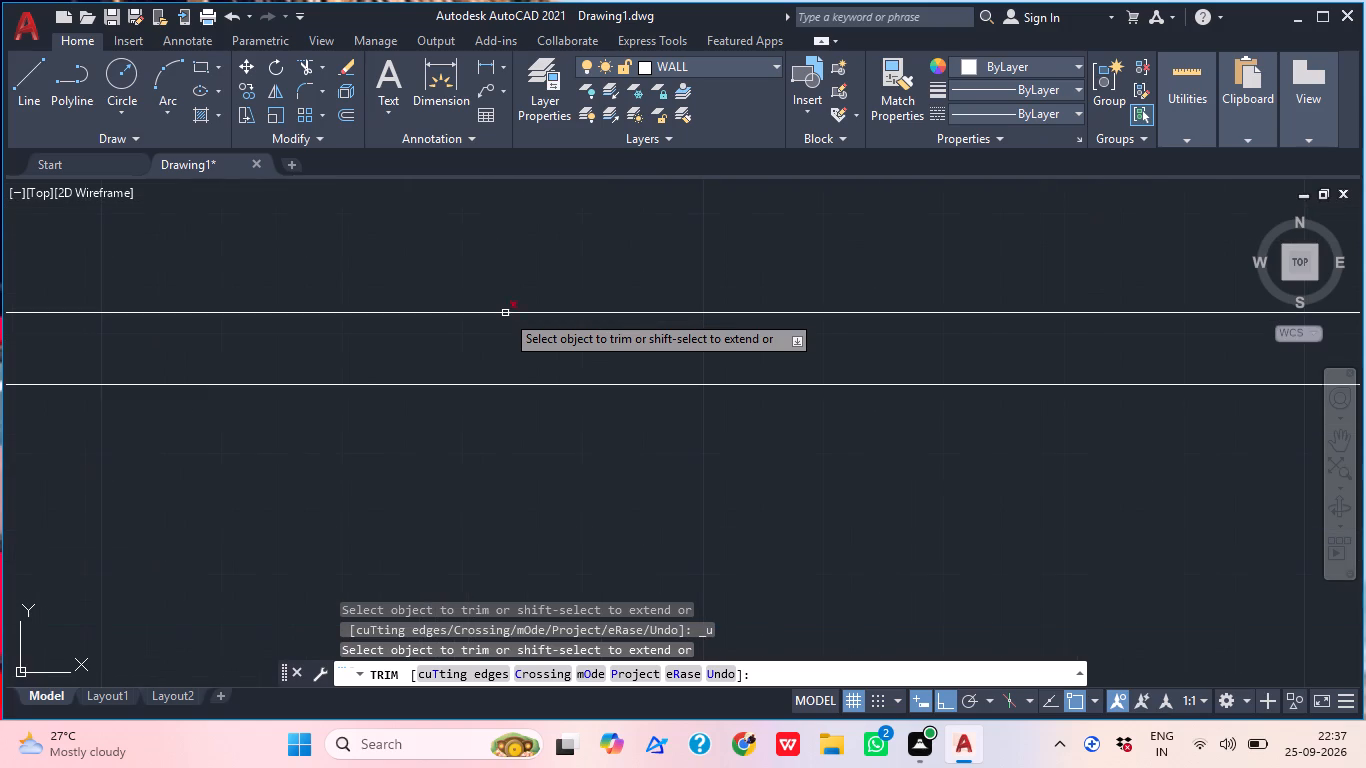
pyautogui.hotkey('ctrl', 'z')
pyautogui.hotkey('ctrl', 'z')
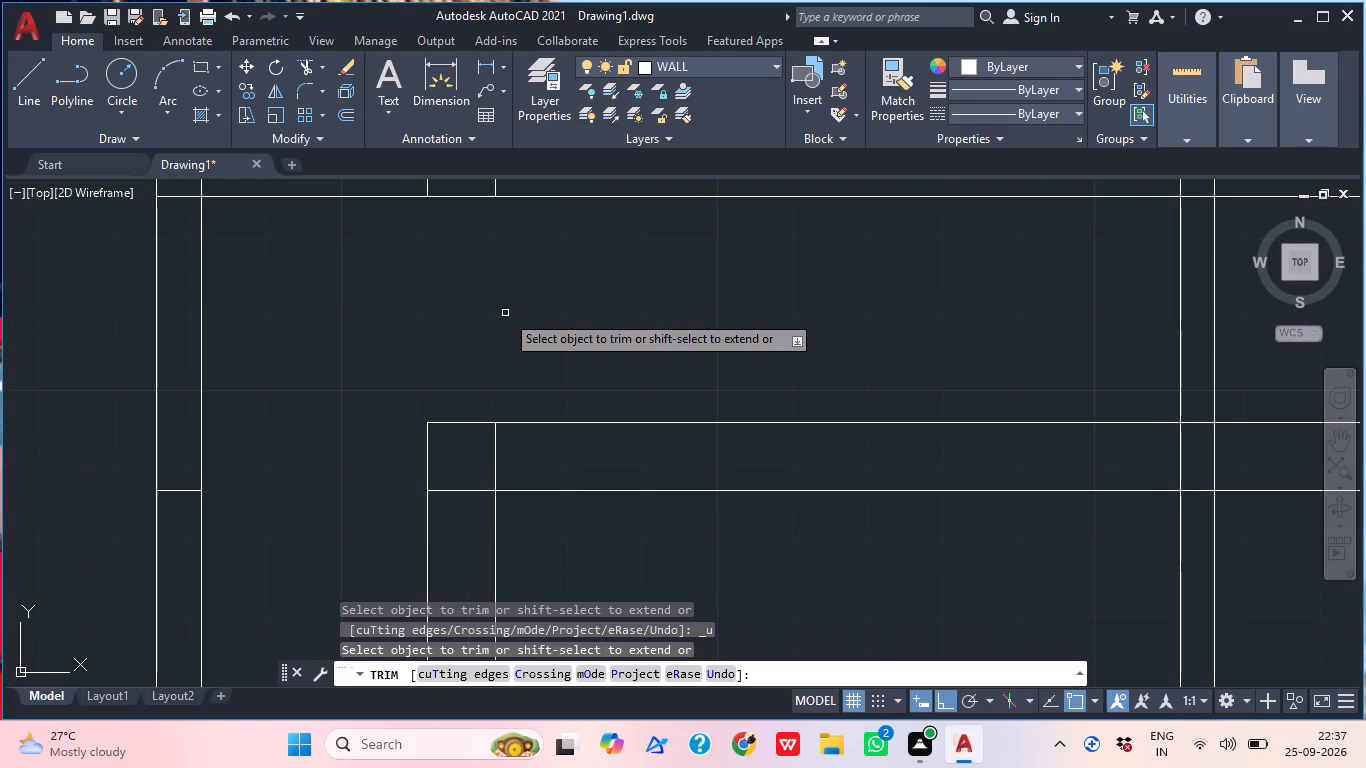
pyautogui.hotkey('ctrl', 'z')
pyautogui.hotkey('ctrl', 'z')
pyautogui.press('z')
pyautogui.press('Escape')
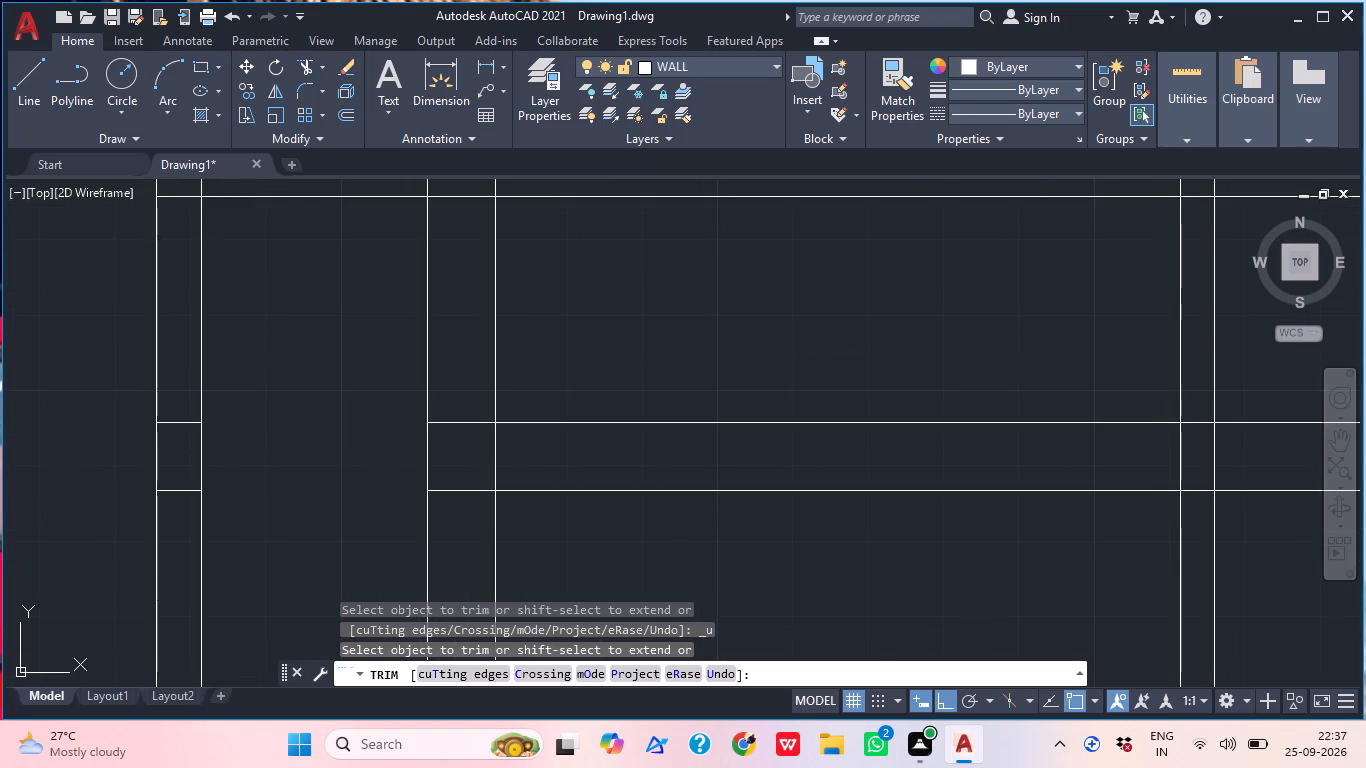
# Offset the right line of the rightmost vertical wall pair 2'6" to the right.
pyautogui.scroll(-3, 526, 325)
pyautogui.moveTo(614, 357); pyautogui.dragTo(285, 418, button='middle')
pyautogui.moveTo(763, 444); pyautogui.dragTo(645, 390, button='middle')
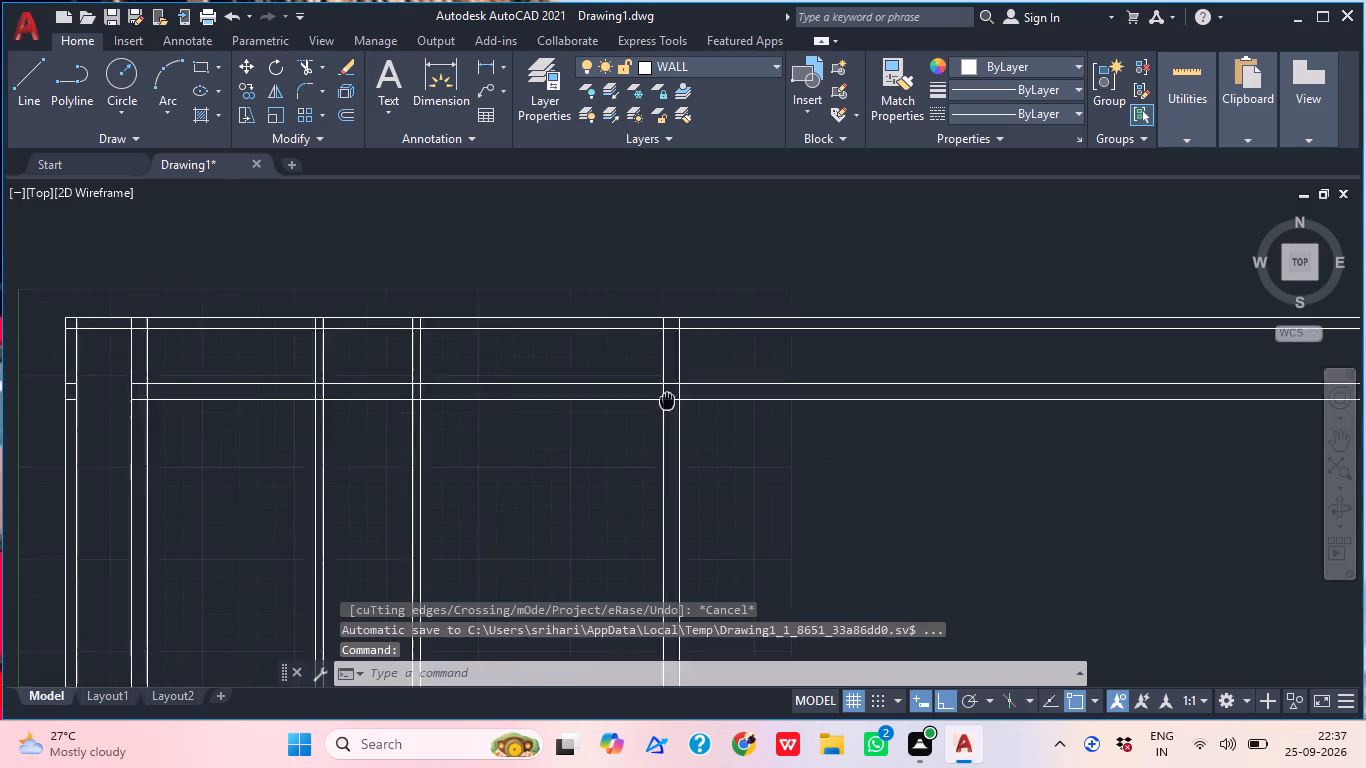
pyautogui.moveTo(645, 390); pyautogui.dragTo(614, 374, button='middle')
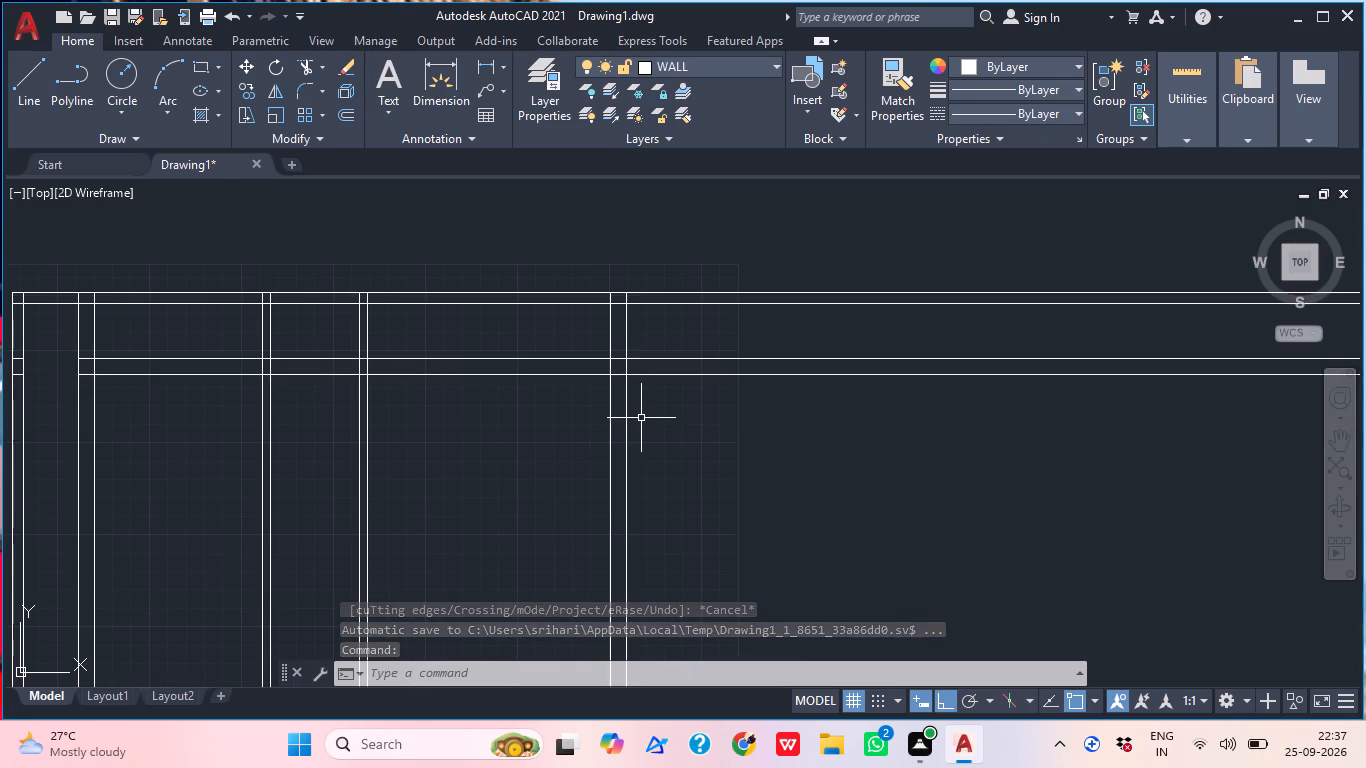
pyautogui.write('O')
pyautogui.press('space')
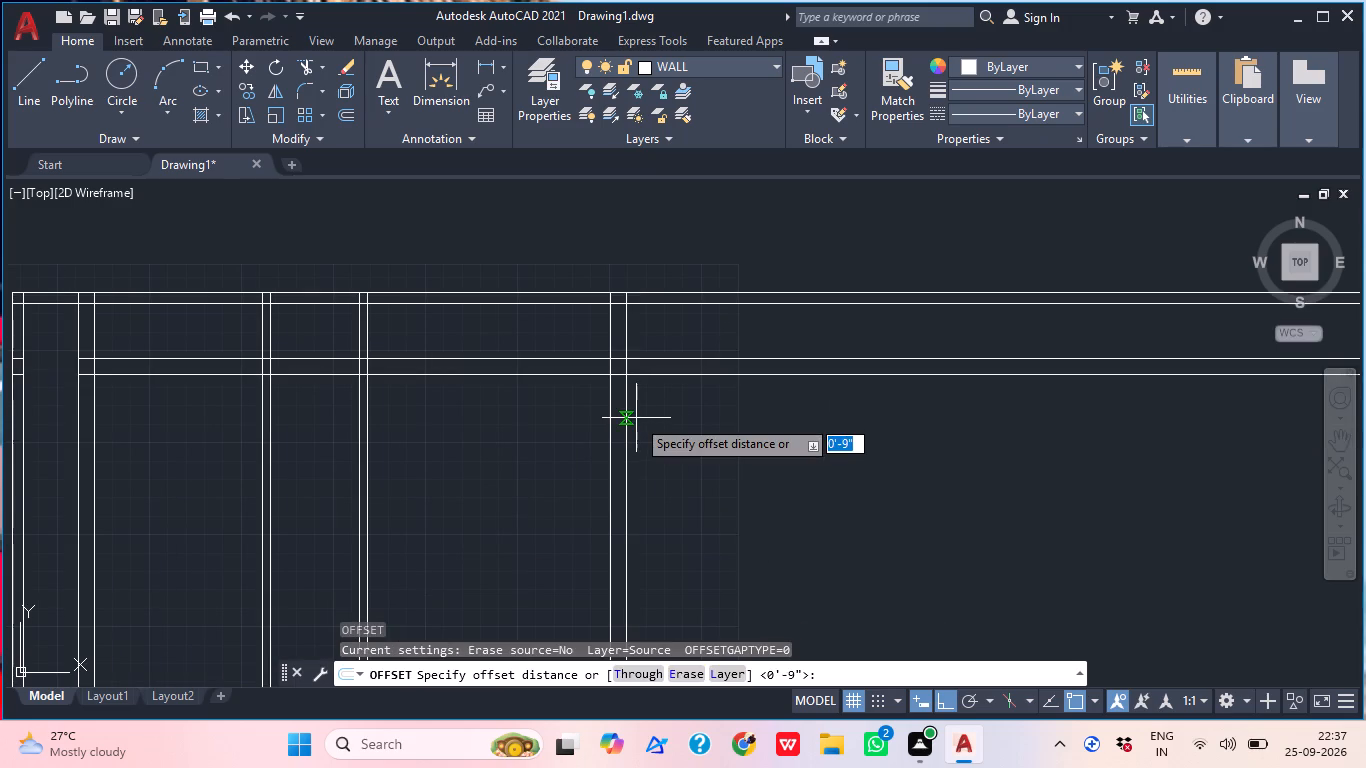
pyautogui.press('3')
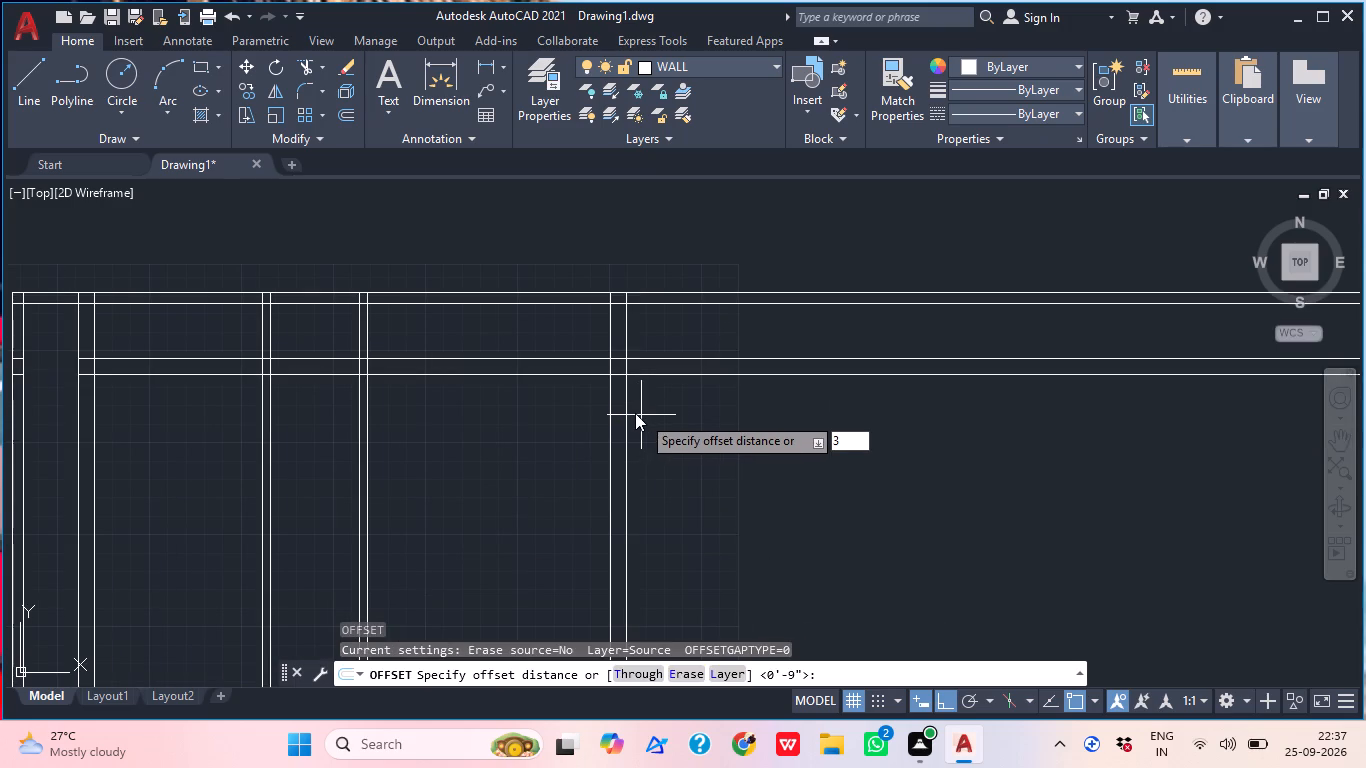
pyautogui.press('BackSpace')
pyautogui.press('2')
pyautogui.press("'")
pyautogui.press('6')
pyautogui.hotkey('shift', '"')
pyautogui.press('Return')
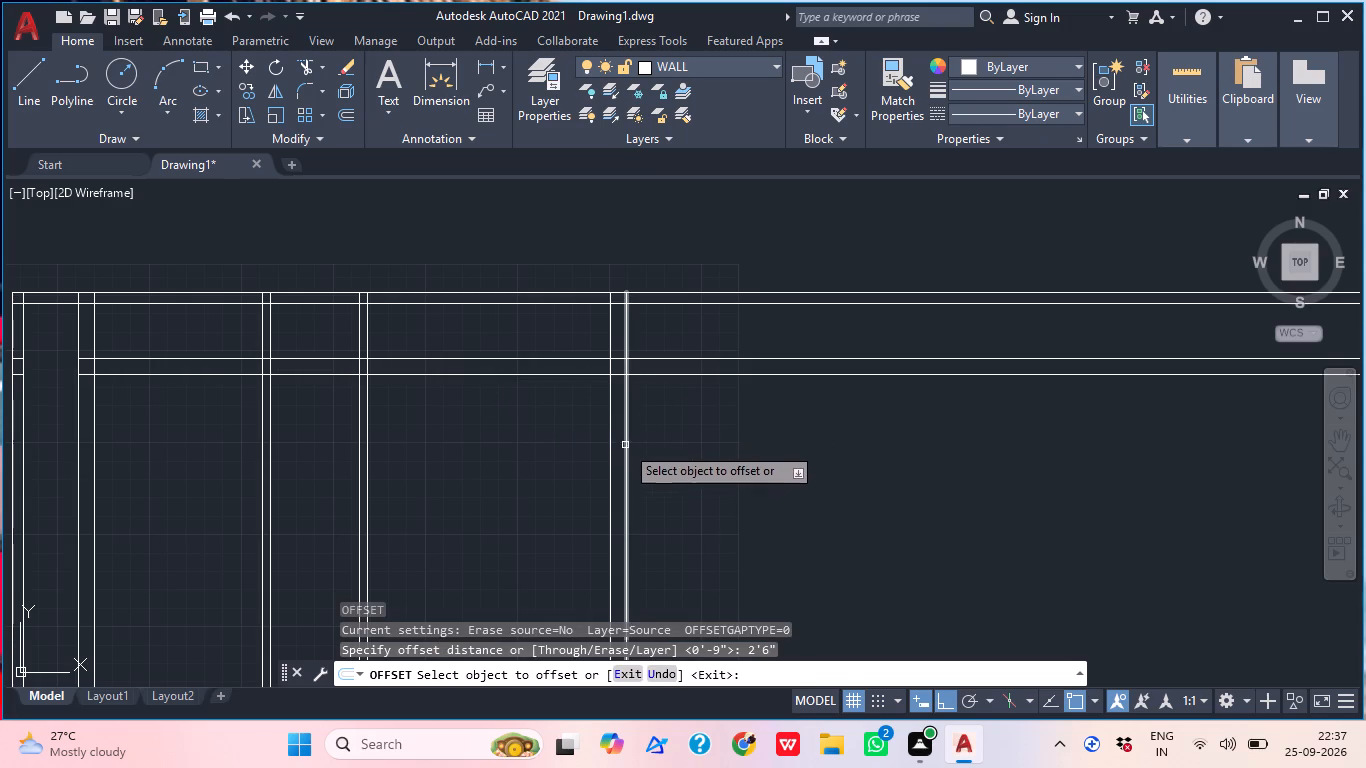
pyautogui.click(628, 443)
pyautogui.click(685, 446)
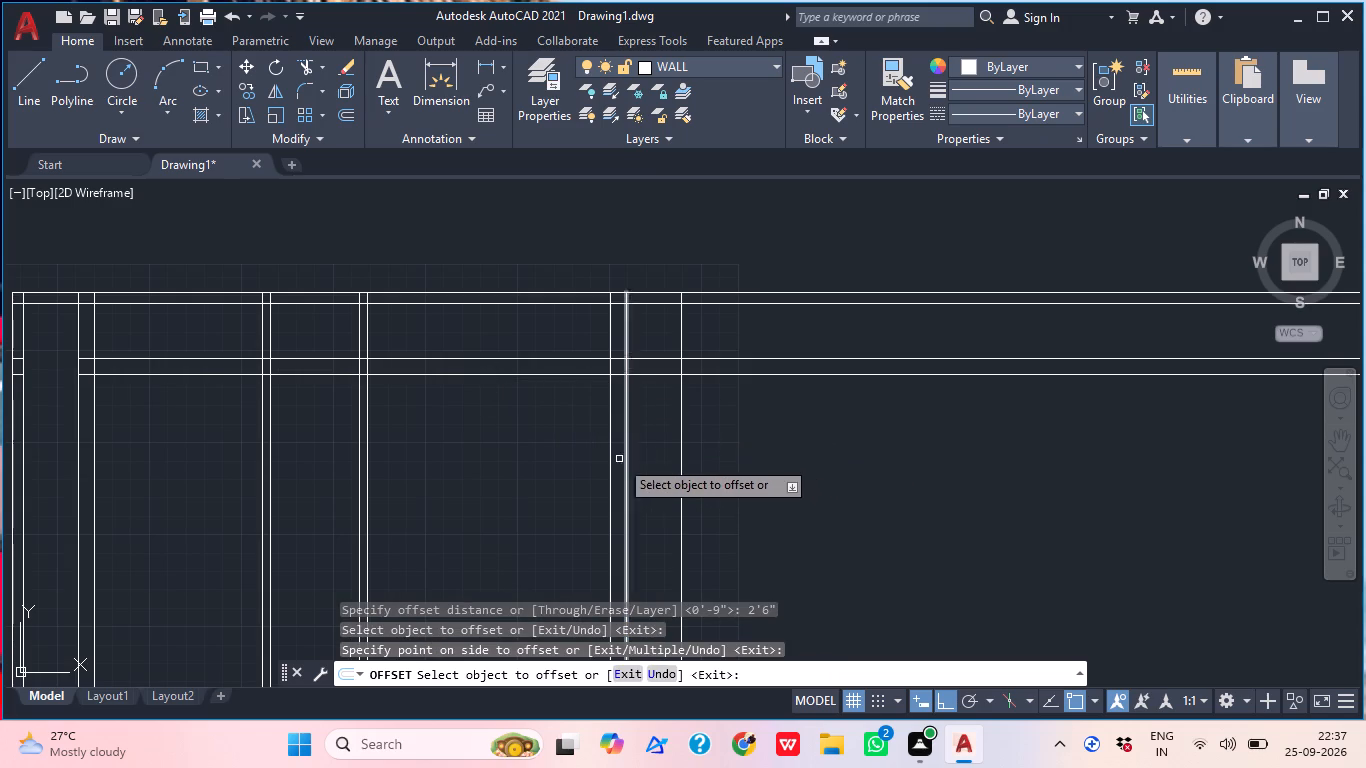
pyautogui.click(611, 454)
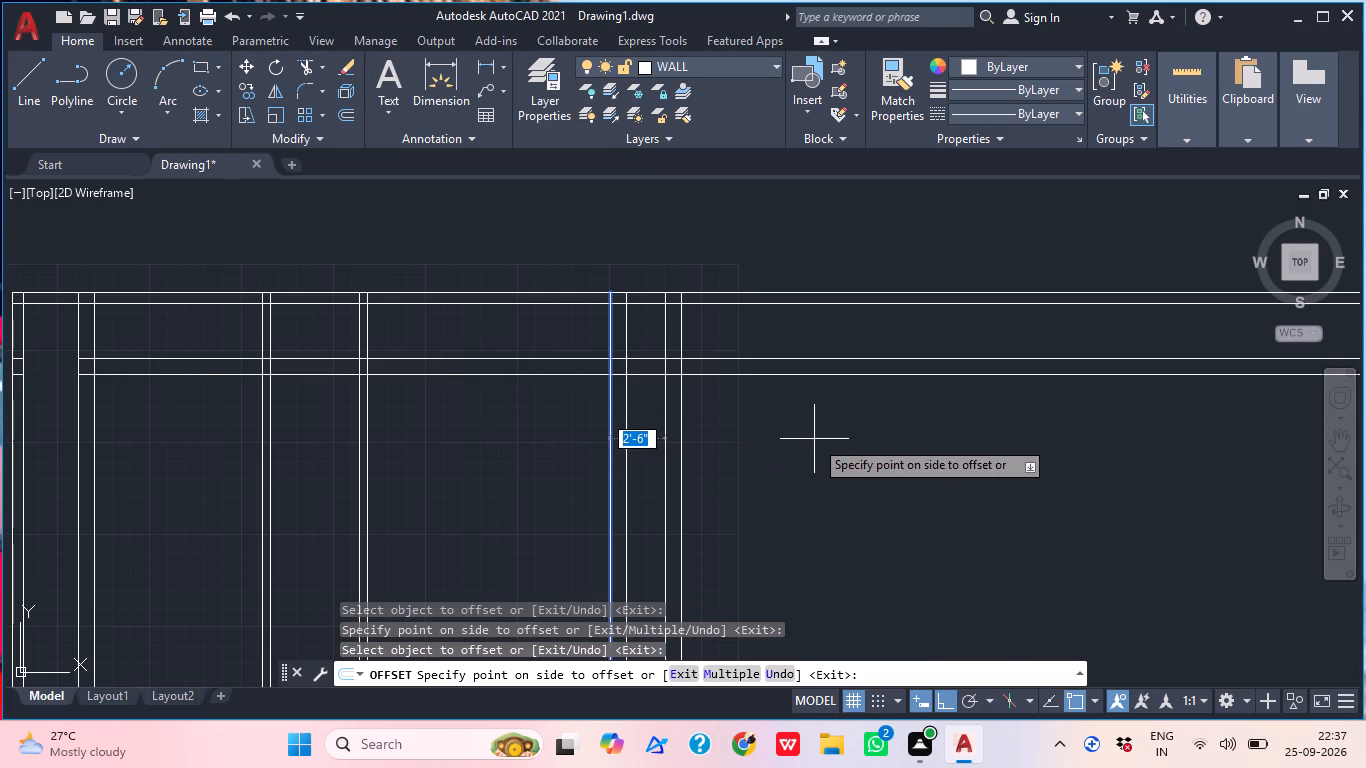
pyautogui.press('Escape')
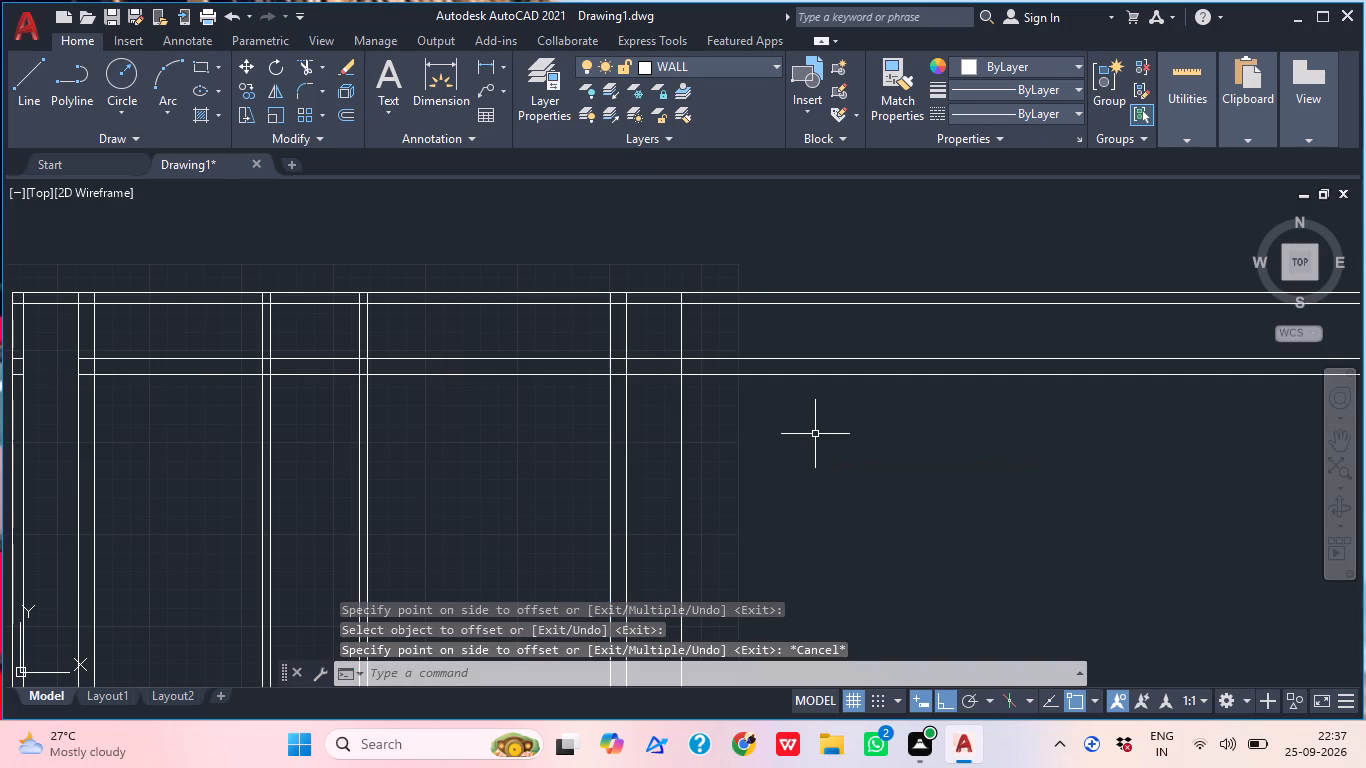
# Offset the new rightmost vertical line 6" to the right to form the outer right wall.
pyautogui.press('o')
pyautogui.press('Return')
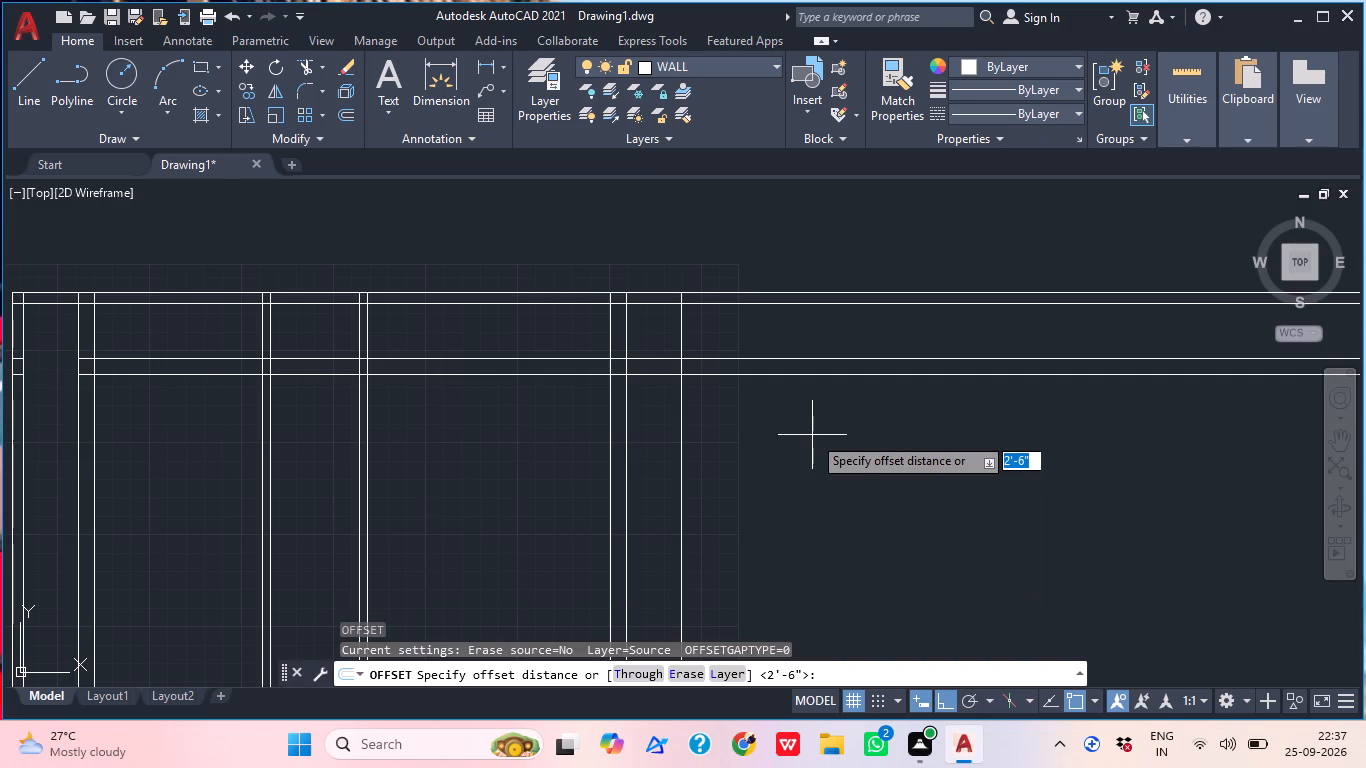
pyautogui.press('6')
pyautogui.hotkey('shift', '"')
pyautogui.press('Return')
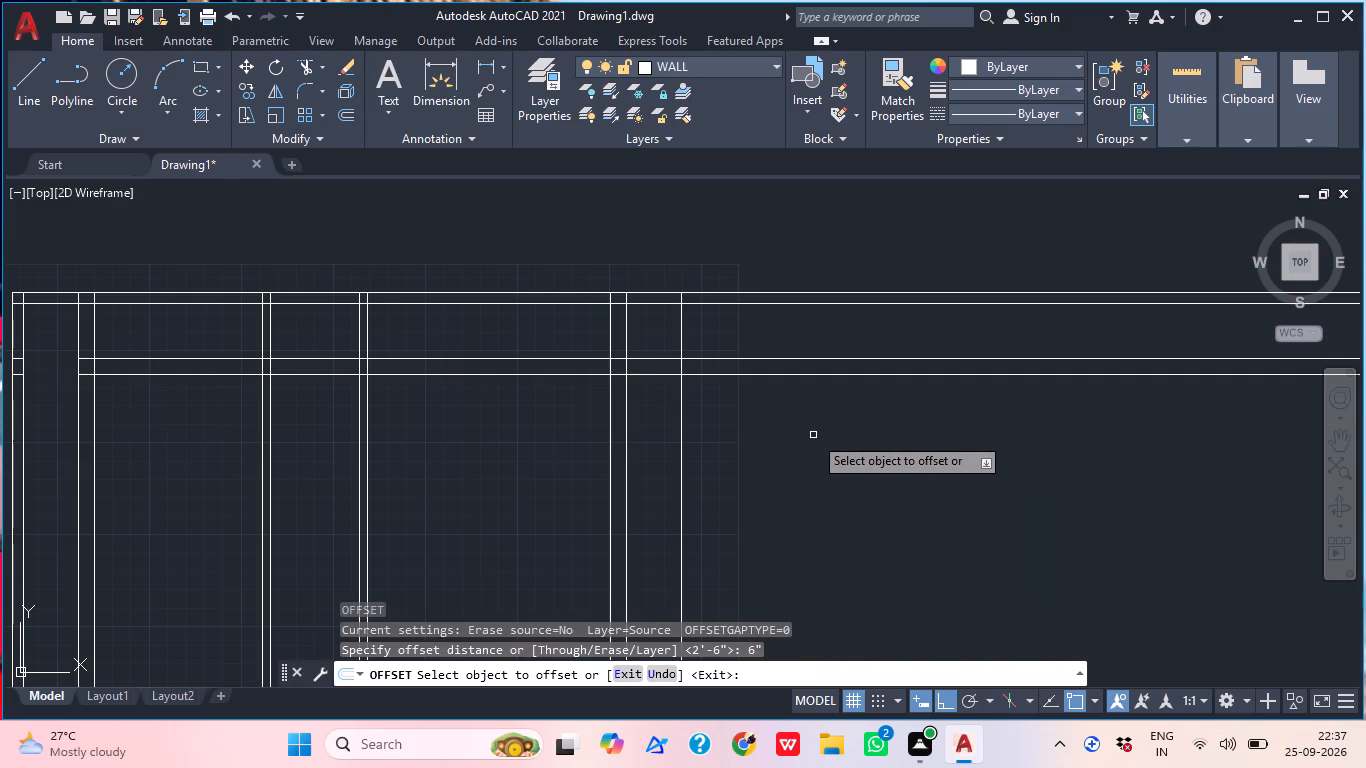
pyautogui.scroll(1, 649, 452)
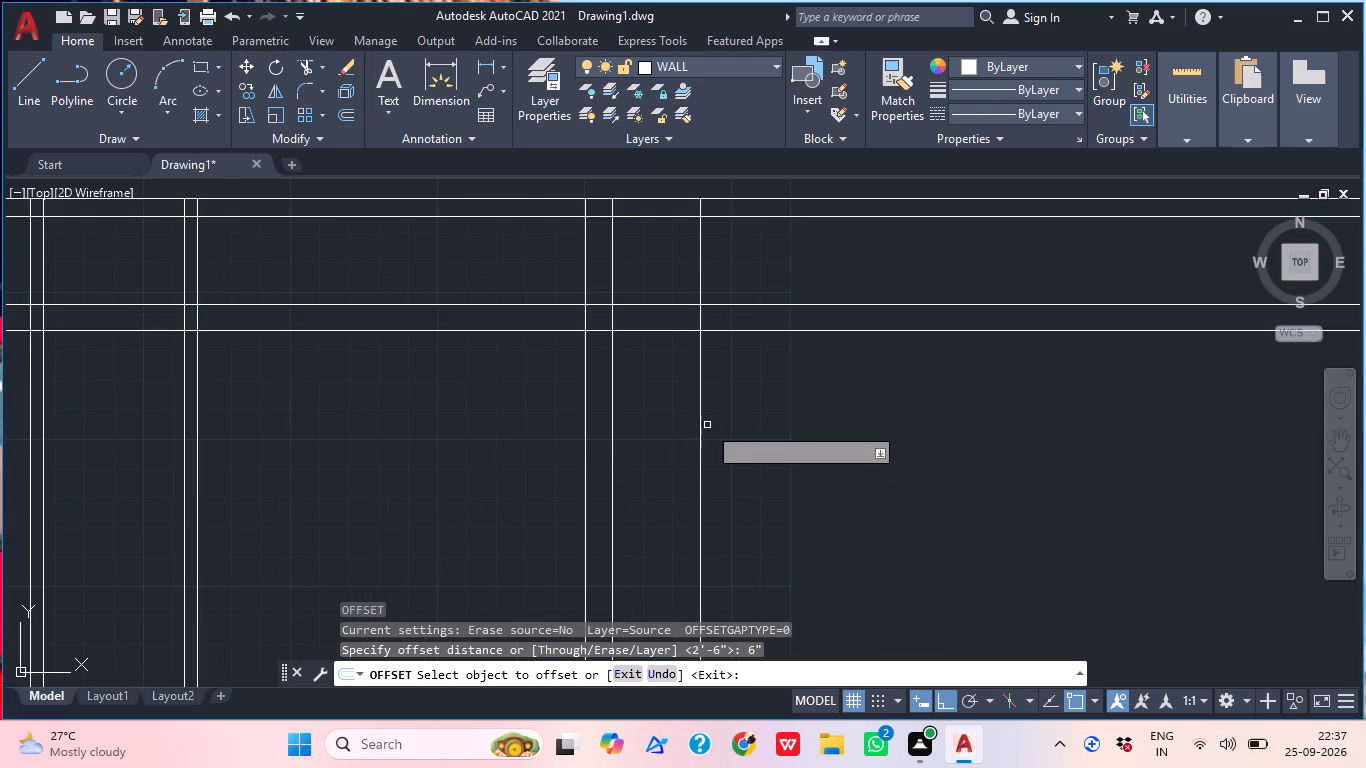
pyautogui.click(701, 406)
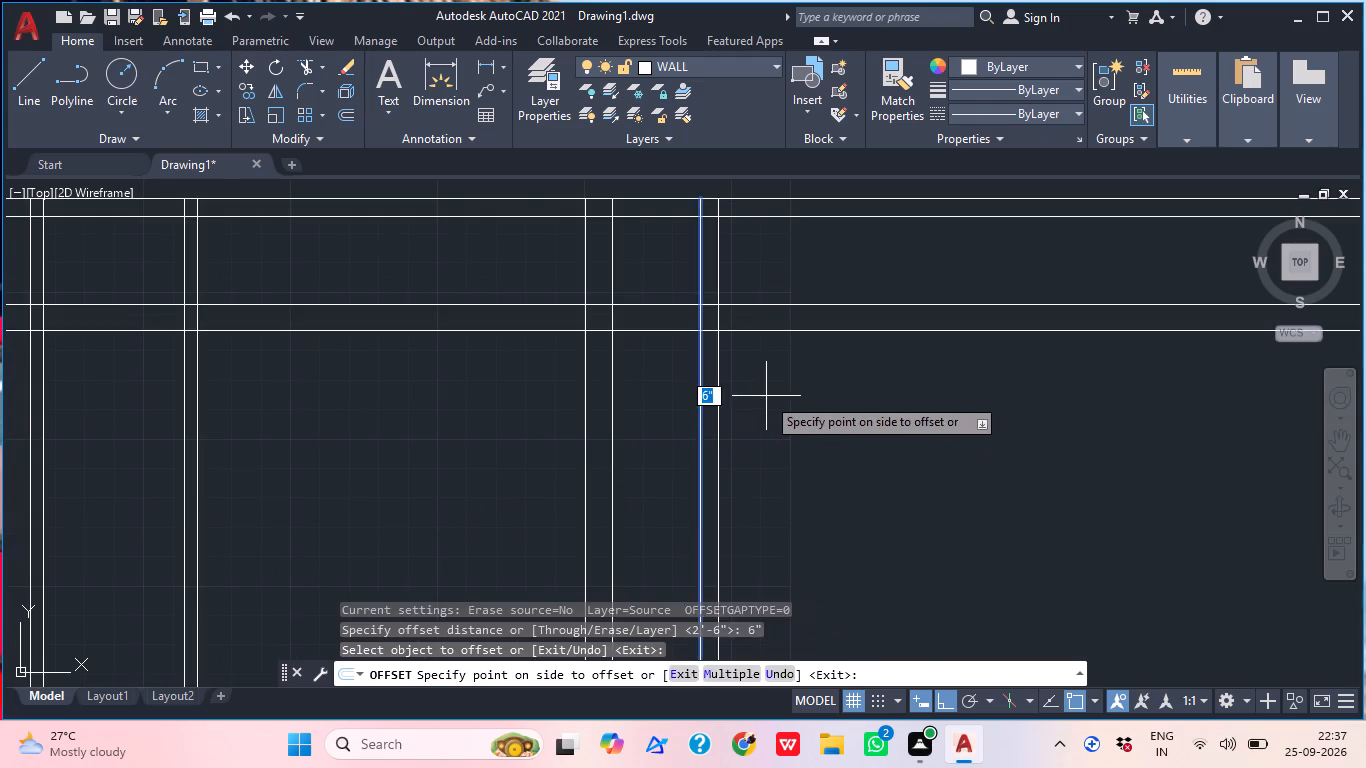
pyautogui.click(766, 396)
pyautogui.scroll(-2, 766, 396)
pyautogui.middleClick(766, 396)
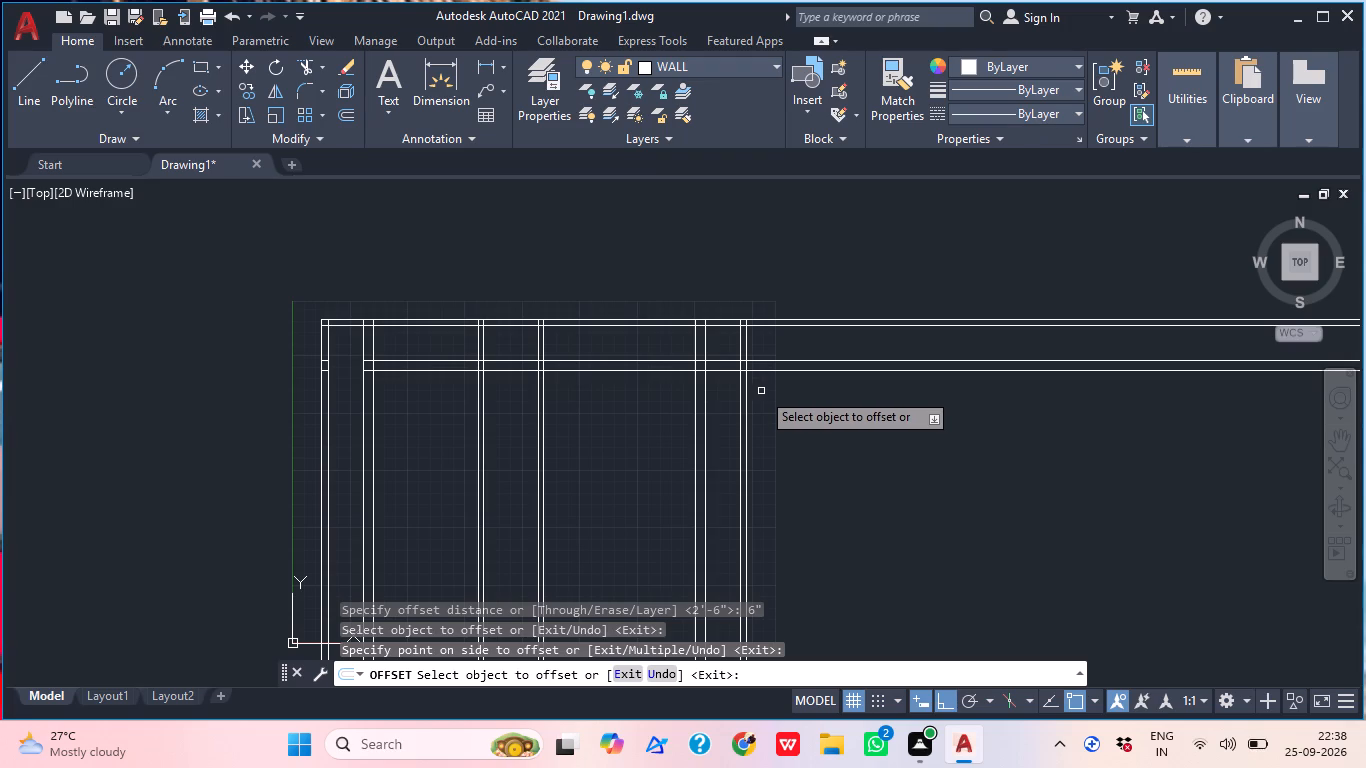
pyautogui.press('Escape')
# Trim the two lines of the top horizontal wall where they extend past the outer right wall.
pyautogui.press('t')
pyautogui.write('R')
pyautogui.press('space')
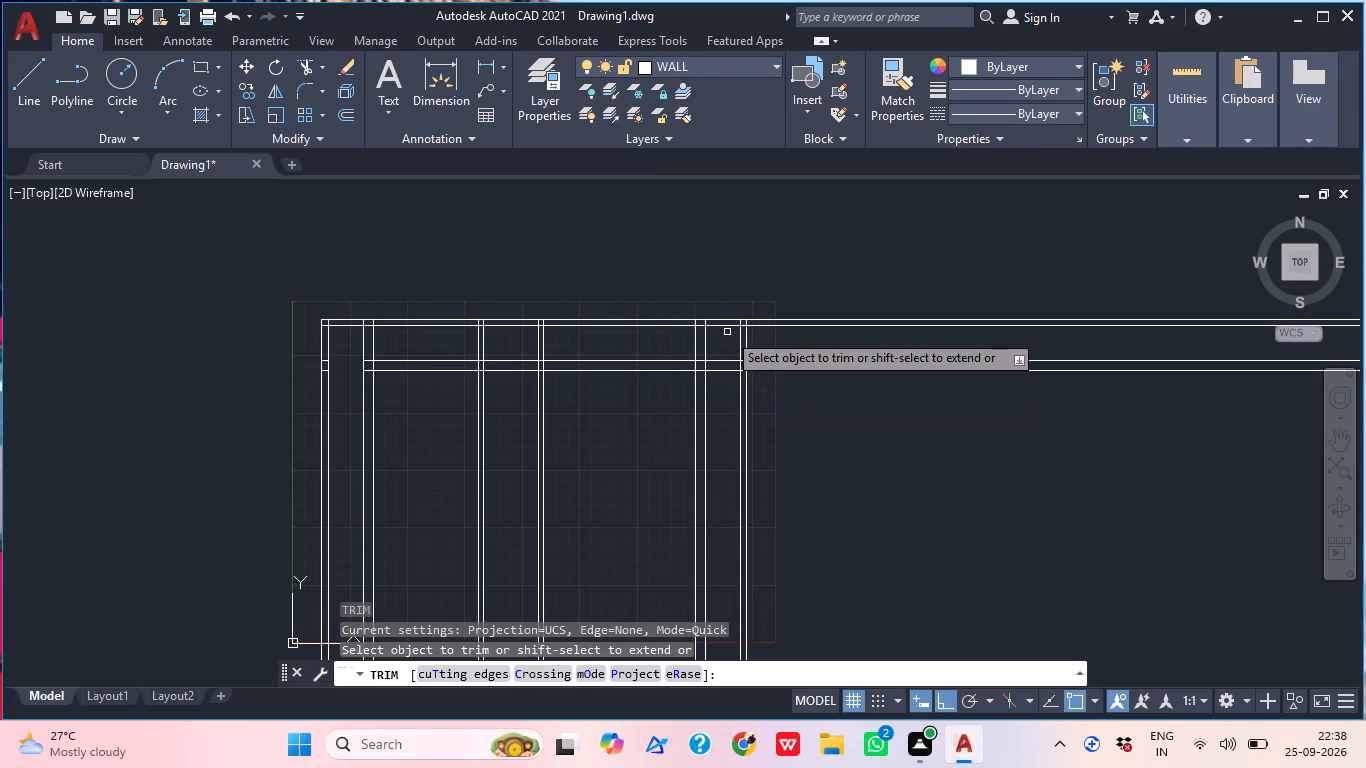
pyautogui.scroll(3, 769, 323)
pyautogui.click(762, 328)
pyautogui.click(756, 357)
pyautogui.click(748, 323)
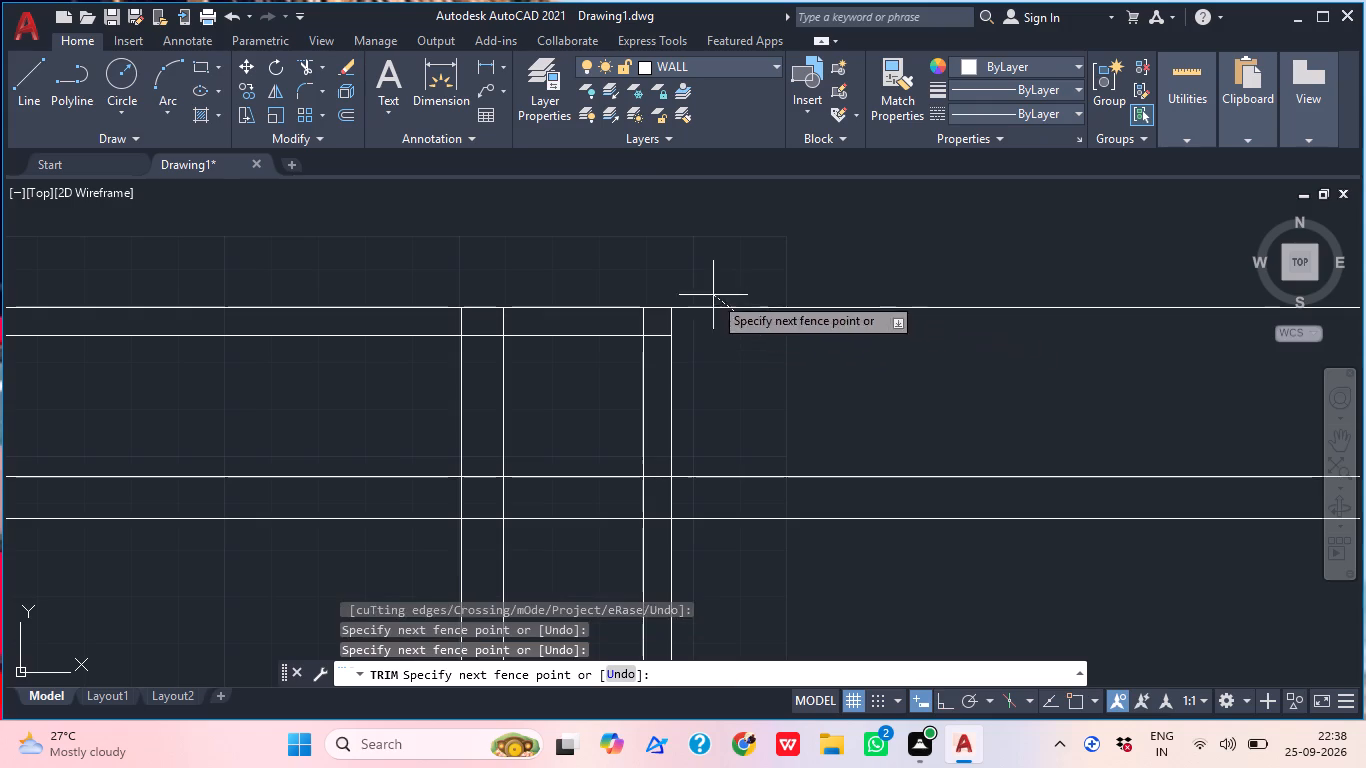
pyautogui.click(713, 295)
# Trim the overlapping inner wall lines at the plan's outer upper-right corner.
pyautogui.scroll(3, 664, 348)
pyautogui.click(656, 343)
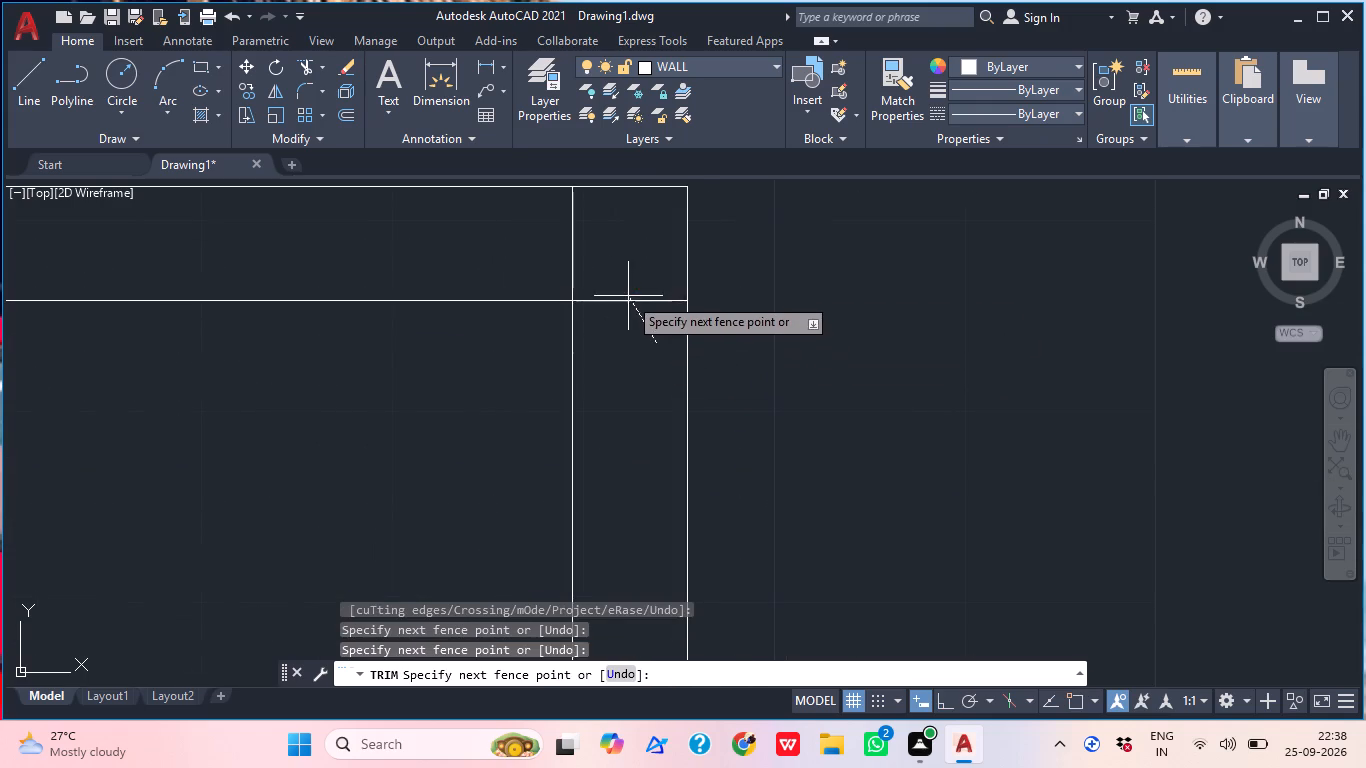
pyautogui.click(627, 292)
pyautogui.click(590, 272)
pyautogui.click(492, 281)
# Trim the rightmost inner vertical wall pair out of the top wall and the gap down to the lower horizontal wall.
pyautogui.scroll(-2, 542, 270)
pyautogui.moveTo(534, 284); pyautogui.dragTo(599, 288, button='middle')
pyautogui.click(205, 372)
pyautogui.click(294, 381)
pyautogui.click(237, 380)
pyautogui.click(132, 387)
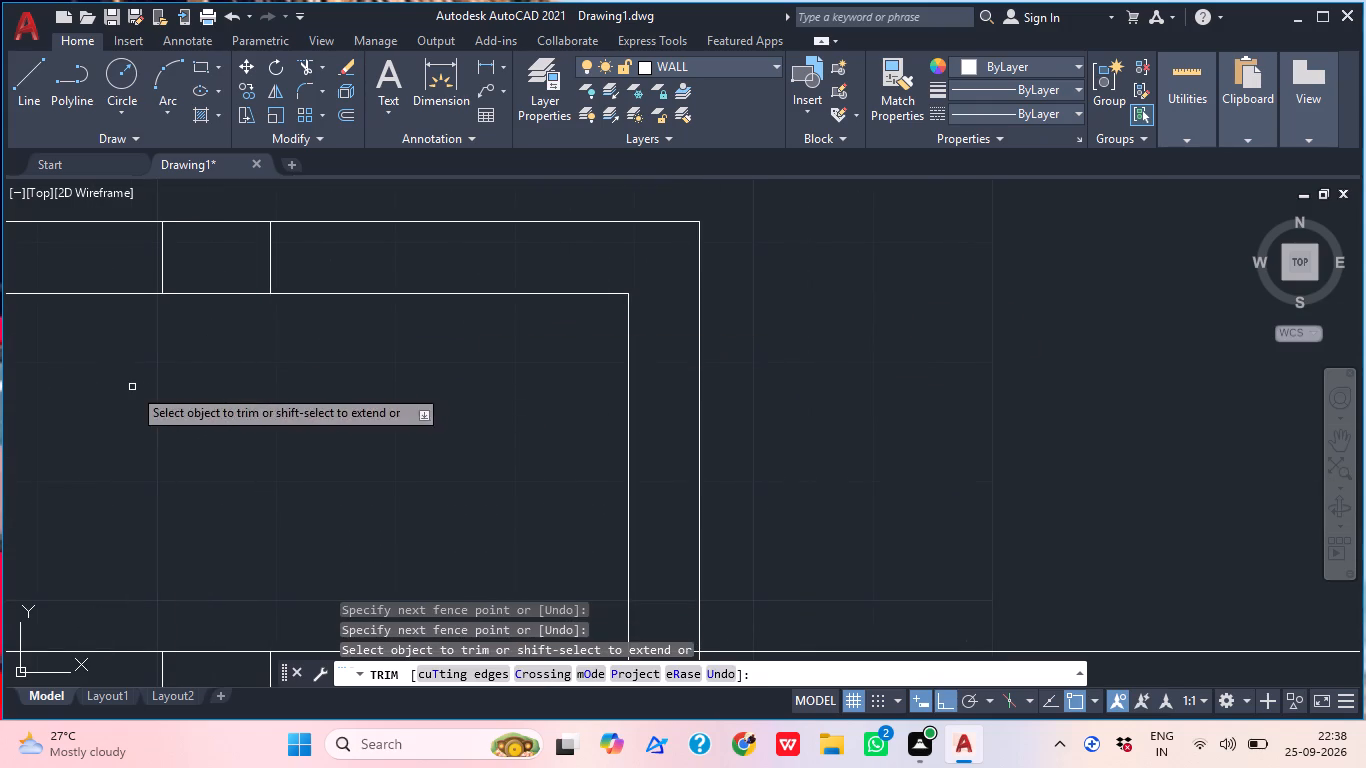
pyautogui.moveTo(188, 365); pyautogui.dragTo(221, 384, button='middle')
pyautogui.click(182, 283)
pyautogui.click(320, 287)
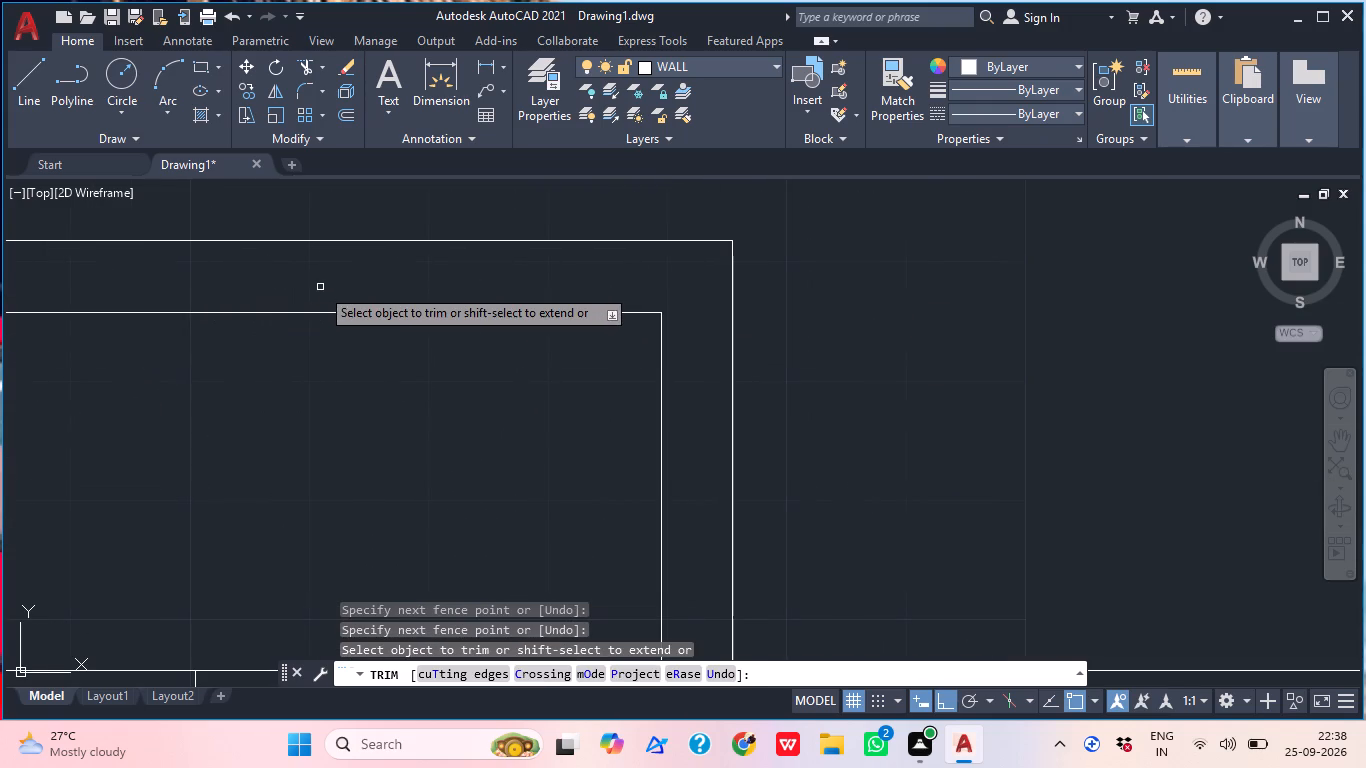
pyautogui.press('Escape')
# Trim both lines of the lower horizontal wall where they extend past the outer right wall.
pyautogui.scroll(-3, 313, 299)
pyautogui.moveTo(305, 343); pyautogui.dragTo(342, 343, button='middle')
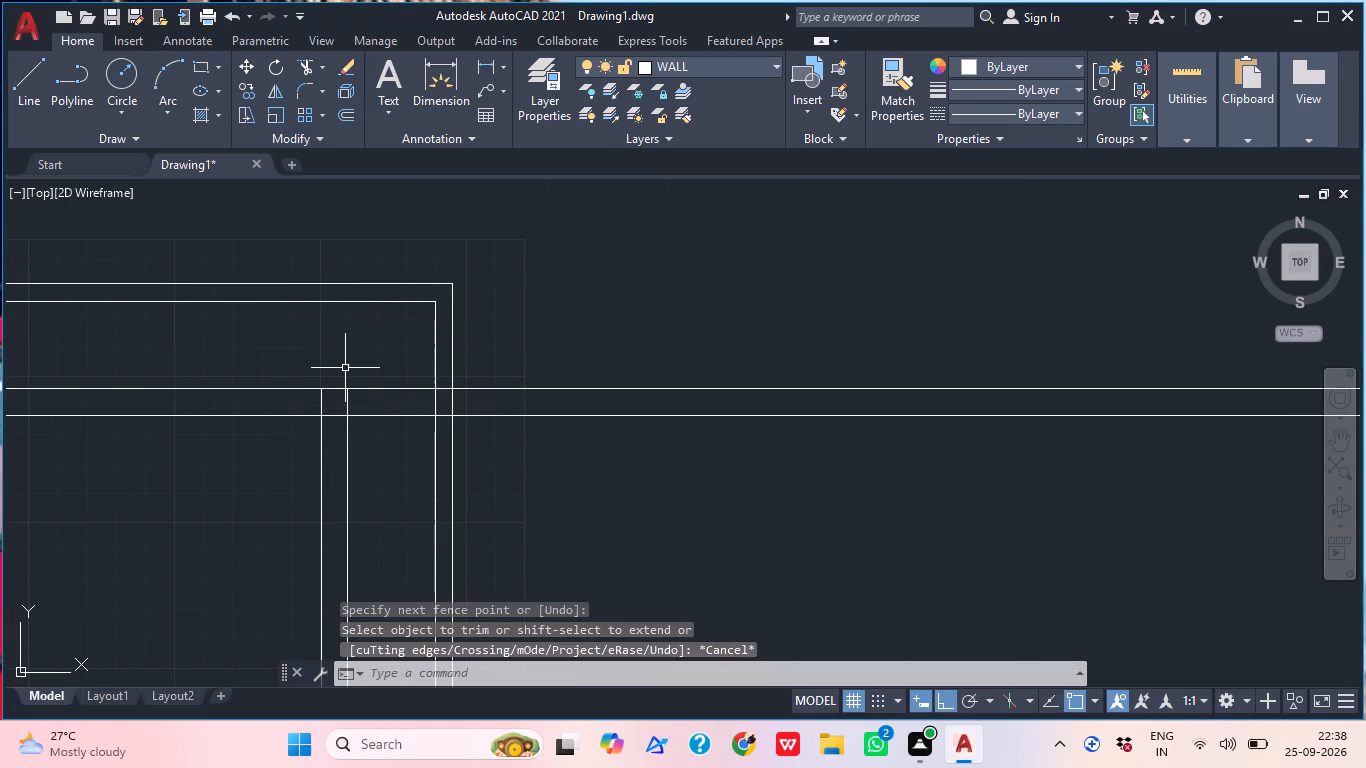
pyautogui.press('r')
pyautogui.press('`')
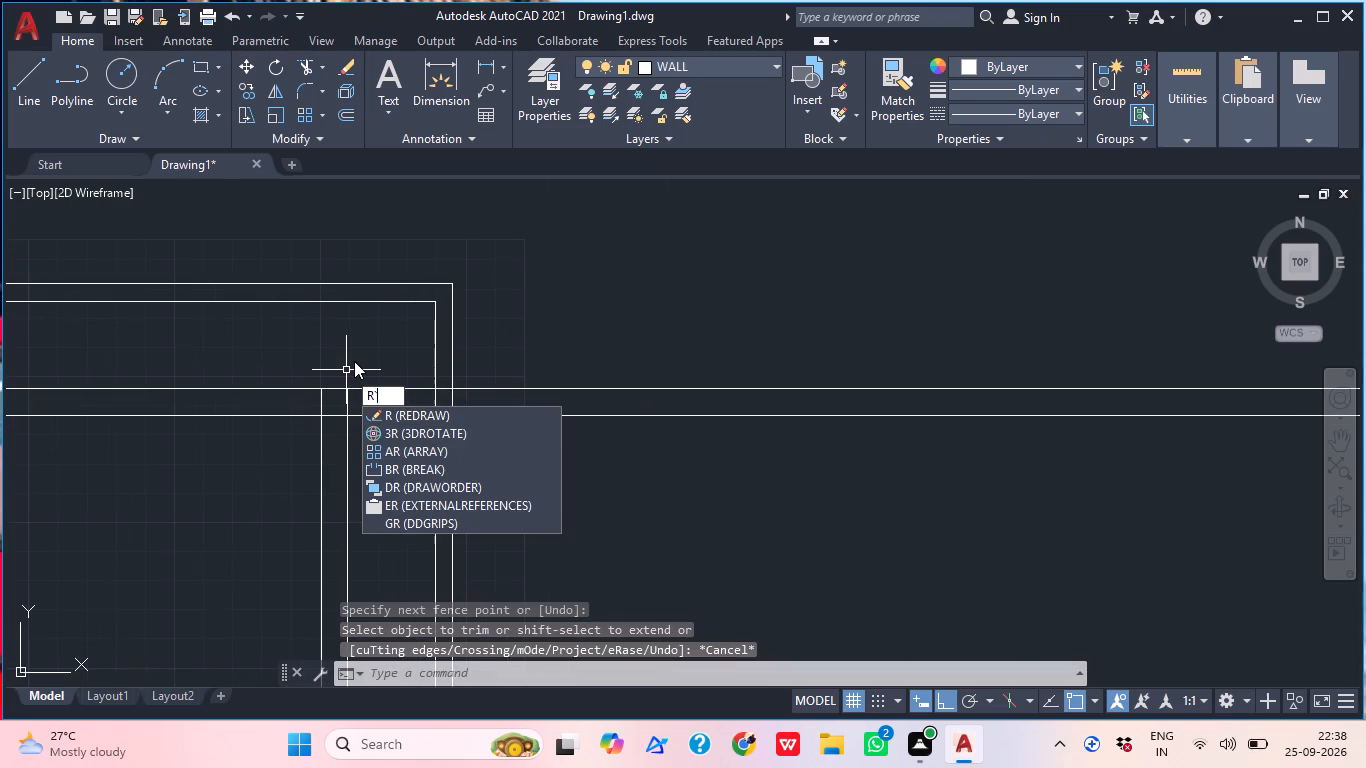
pyautogui.press('Escape')
pyautogui.write('TR')
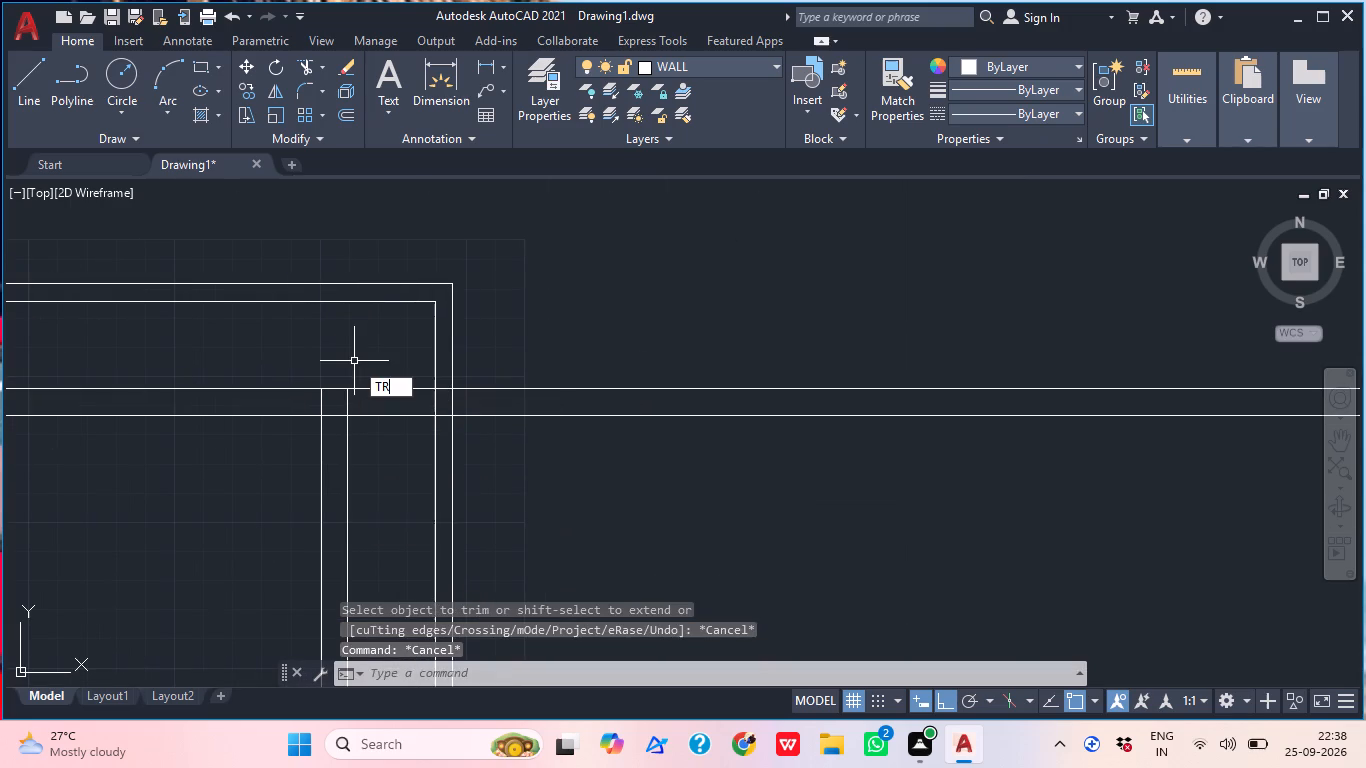
pyautogui.press('space')
pyautogui.click(502, 388)
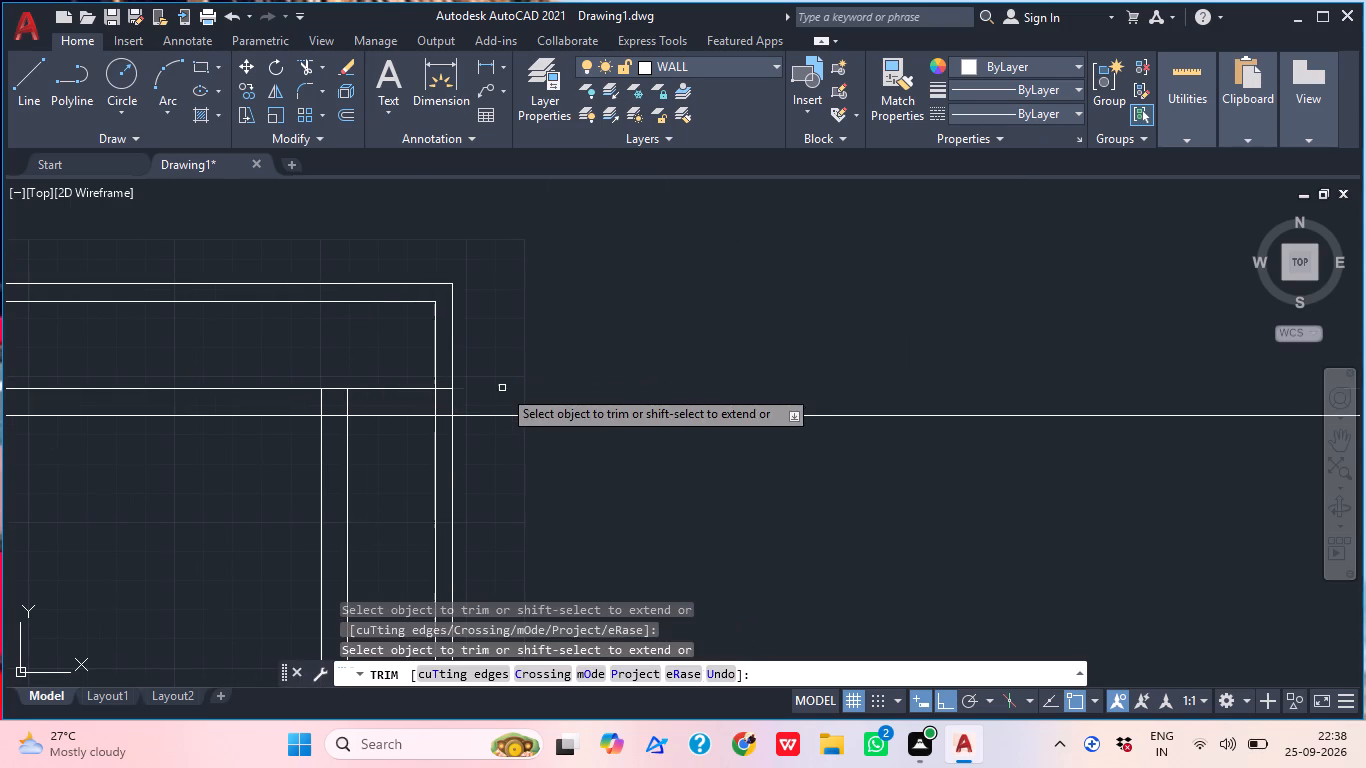
pyautogui.click(504, 408)
pyautogui.click(502, 431)
# Trim the lower horizontal wall's two lines inside the thickness of the outer right wall.
pyautogui.scroll(4, 420, 392)
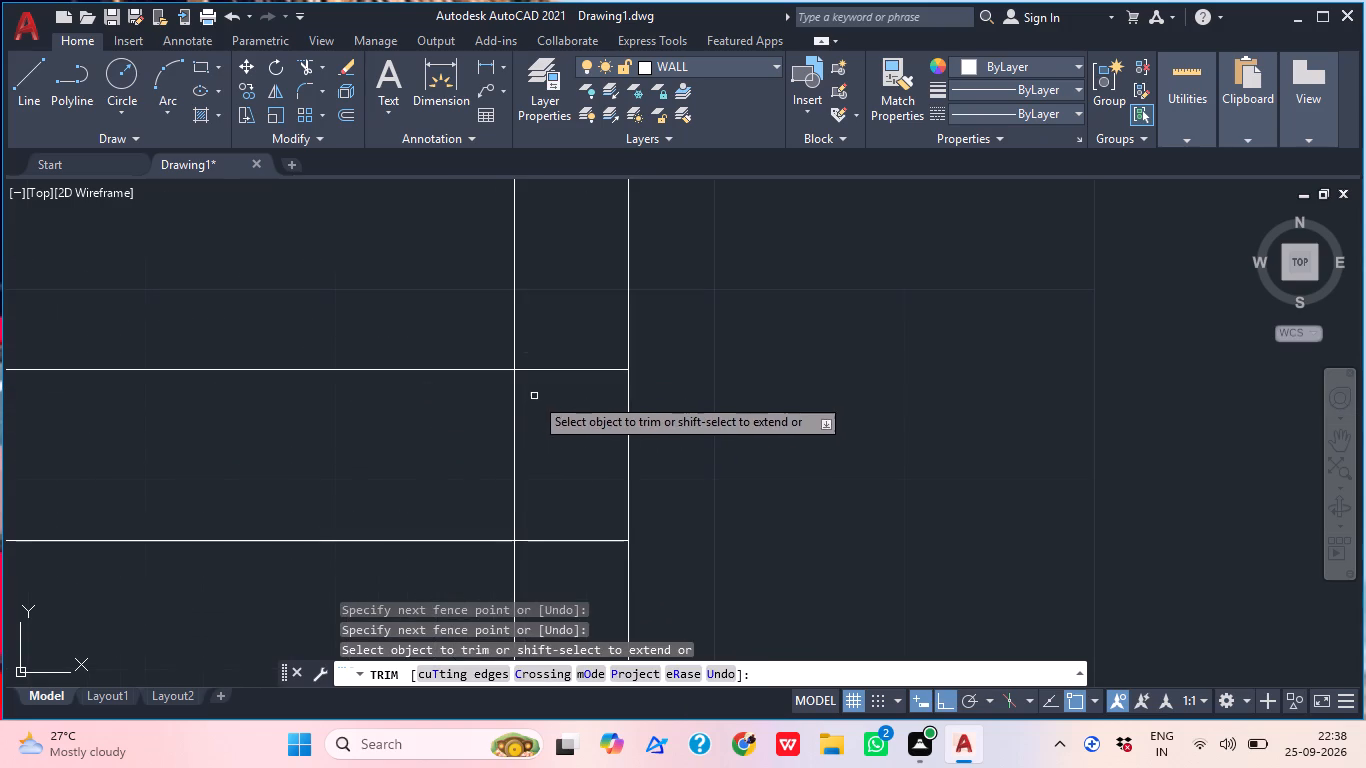
pyautogui.click(547, 381)
pyautogui.click(560, 346)
pyautogui.click(547, 505)
pyautogui.click(541, 549)
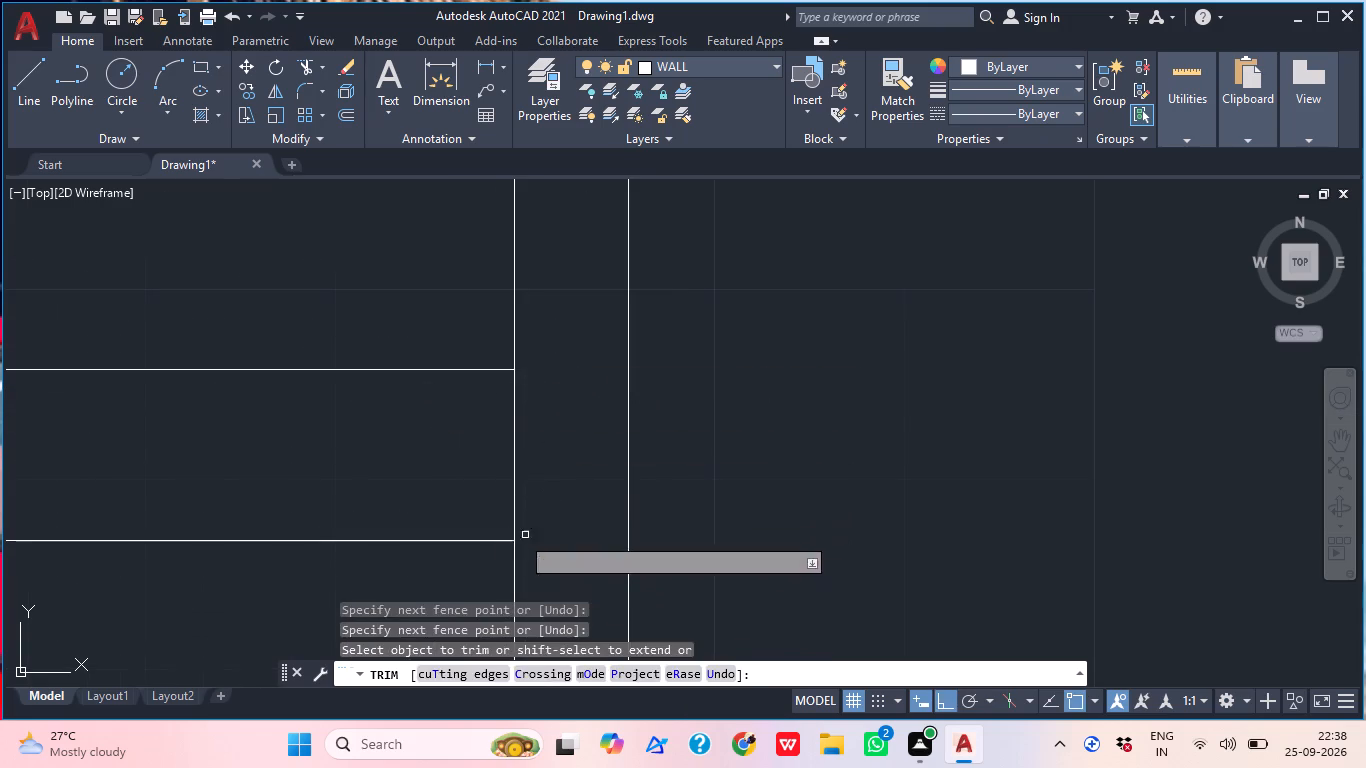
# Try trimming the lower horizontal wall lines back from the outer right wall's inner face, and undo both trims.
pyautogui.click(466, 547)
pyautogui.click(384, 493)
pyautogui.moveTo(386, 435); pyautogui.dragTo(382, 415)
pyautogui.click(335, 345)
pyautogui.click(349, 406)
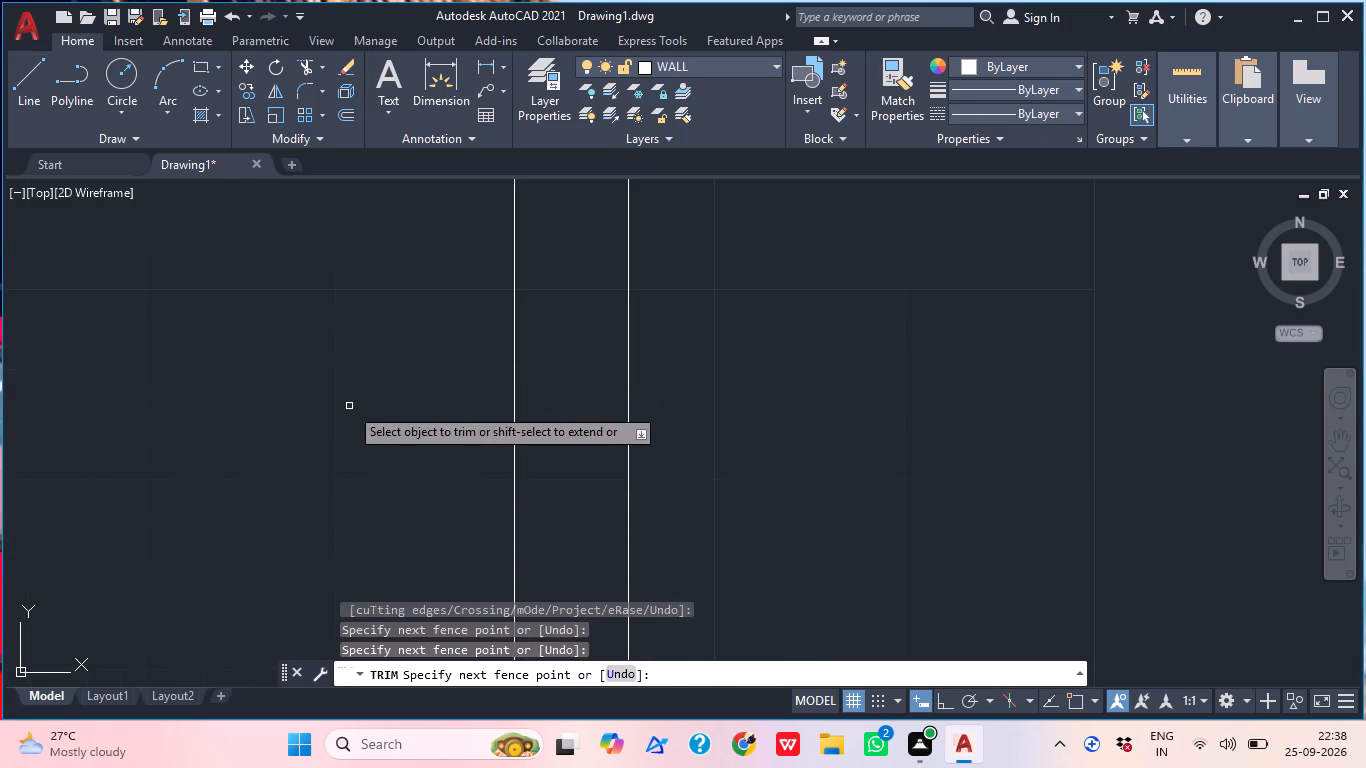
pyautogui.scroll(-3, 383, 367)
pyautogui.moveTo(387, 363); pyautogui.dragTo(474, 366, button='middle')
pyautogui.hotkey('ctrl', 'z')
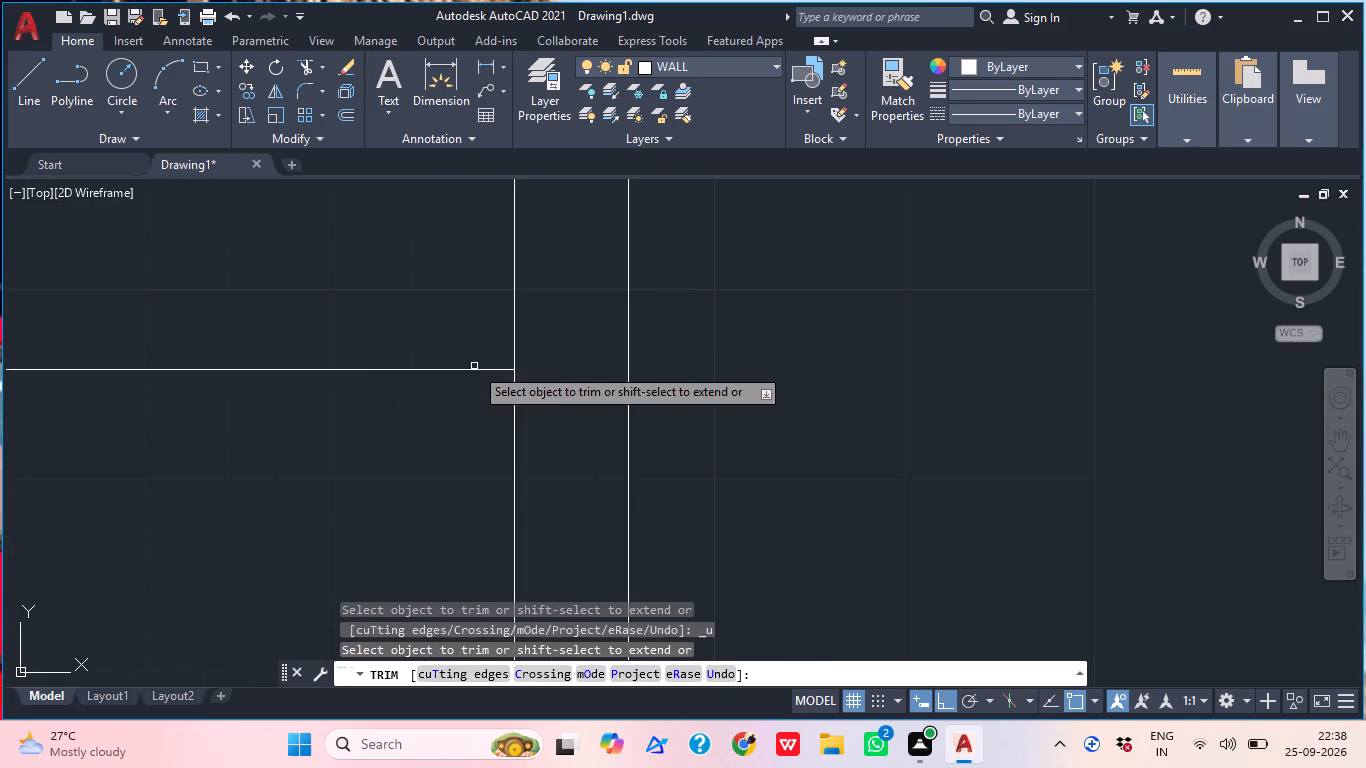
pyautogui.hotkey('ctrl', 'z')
# Trim the lower horizontal wall's two lines between the rightmost inner vertical pair and the outer right wall.
pyautogui.scroll(-4, 442, 387)
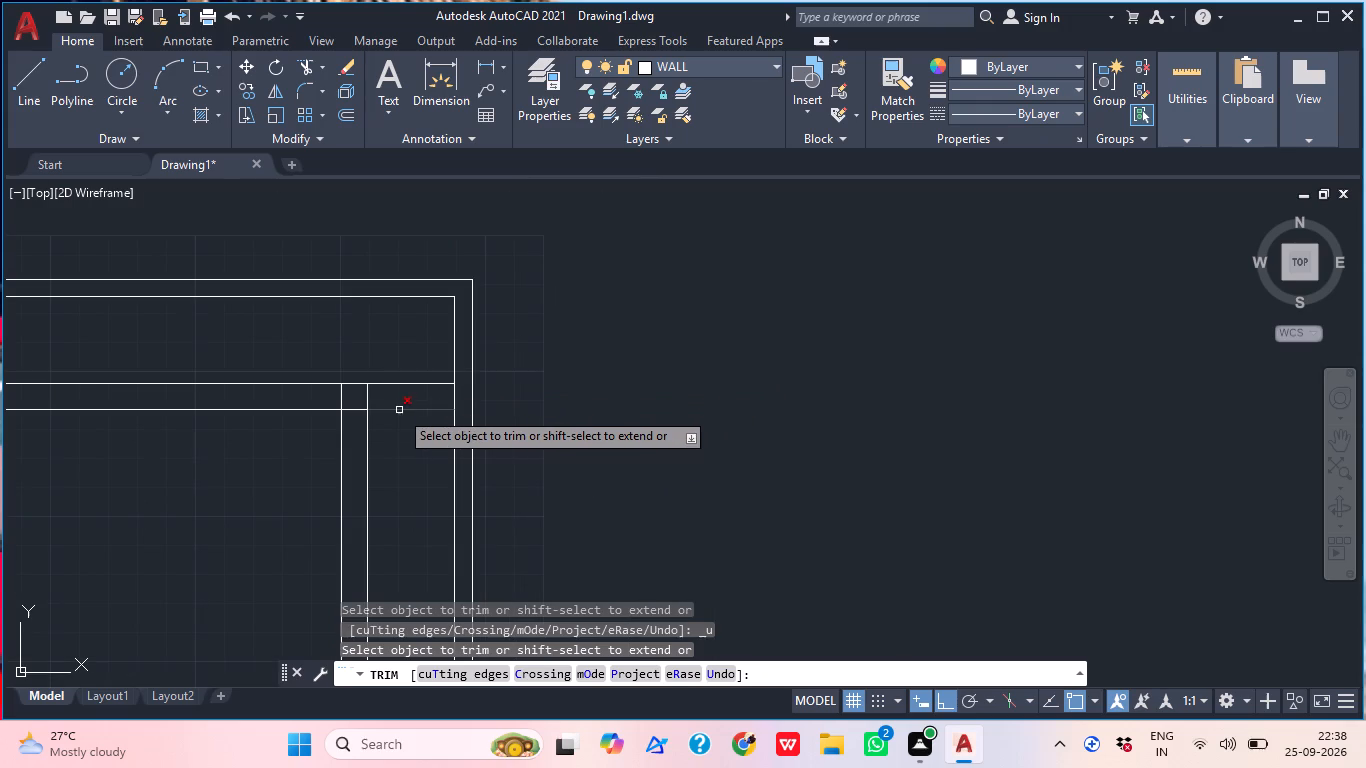
pyautogui.click(399, 409)
pyautogui.click(416, 380)
pyautogui.click(413, 394)
pyautogui.press('Escape')
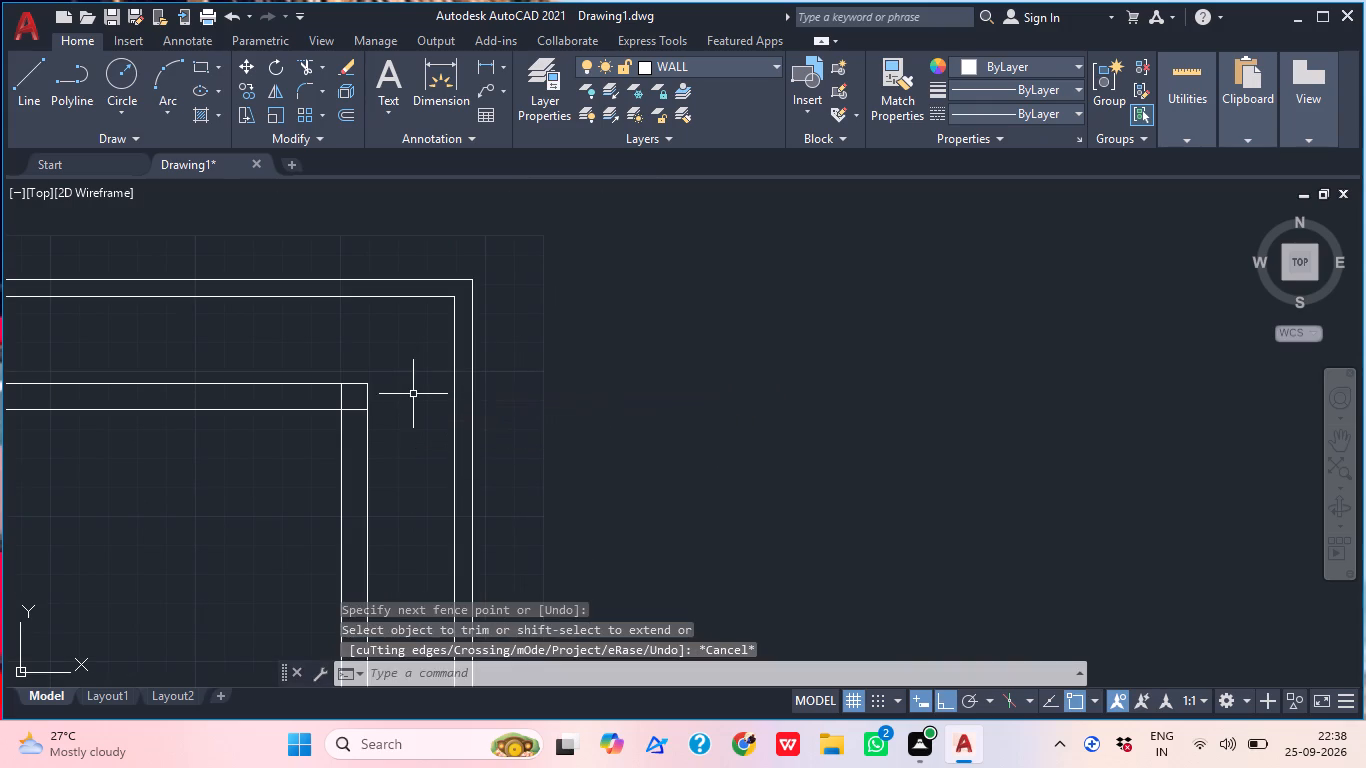
# Trim the two middle vertical wall pairs out of the top wall and the gap down to the lower horizontal wall.
pyautogui.scroll(-1, 412, 394)
pyautogui.moveTo(379, 408); pyautogui.dragTo(473, 406, button='middle')
pyautogui.scroll(-2, 342, 414)
pyautogui.moveTo(263, 416); pyautogui.dragTo(371, 430, button='middle')
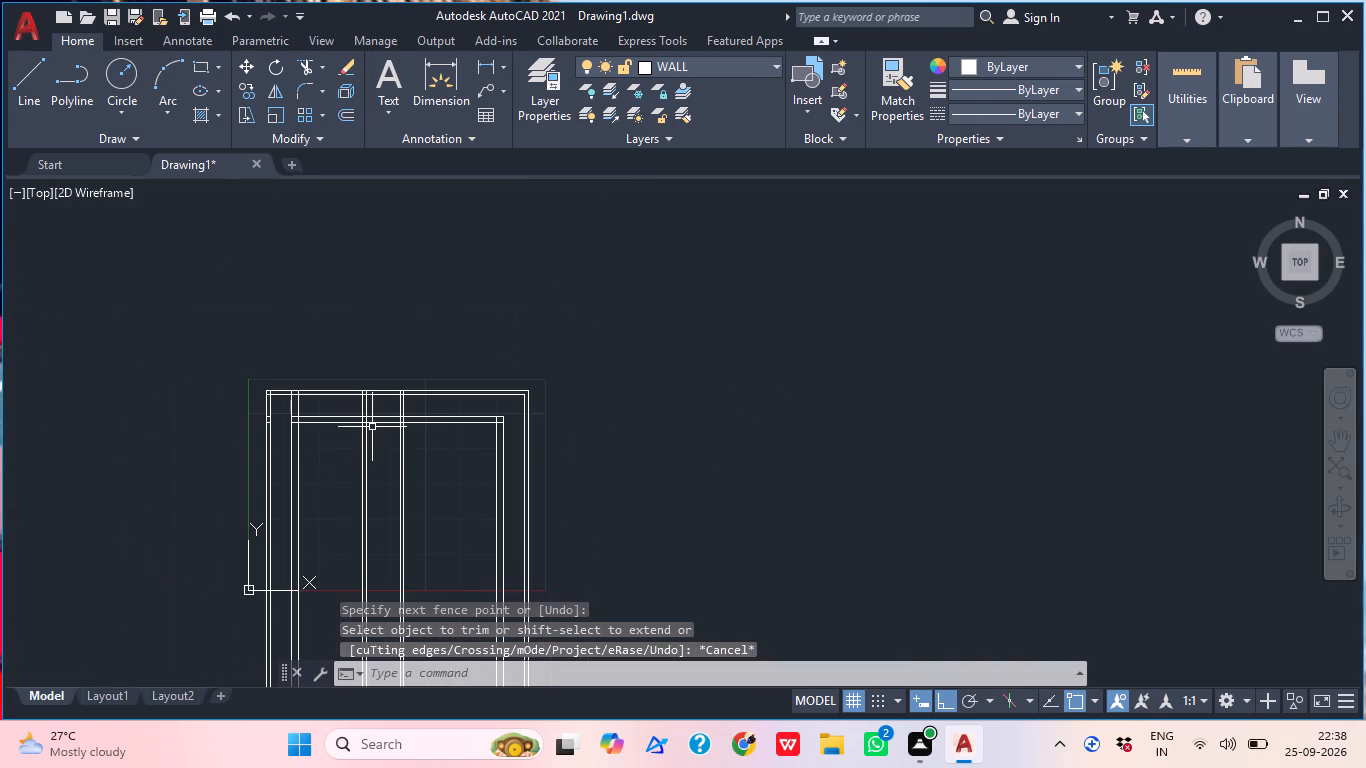
pyautogui.write('TR')
pyautogui.press('space')
pyautogui.scroll(4, 356, 398)
pyautogui.click(361, 417)
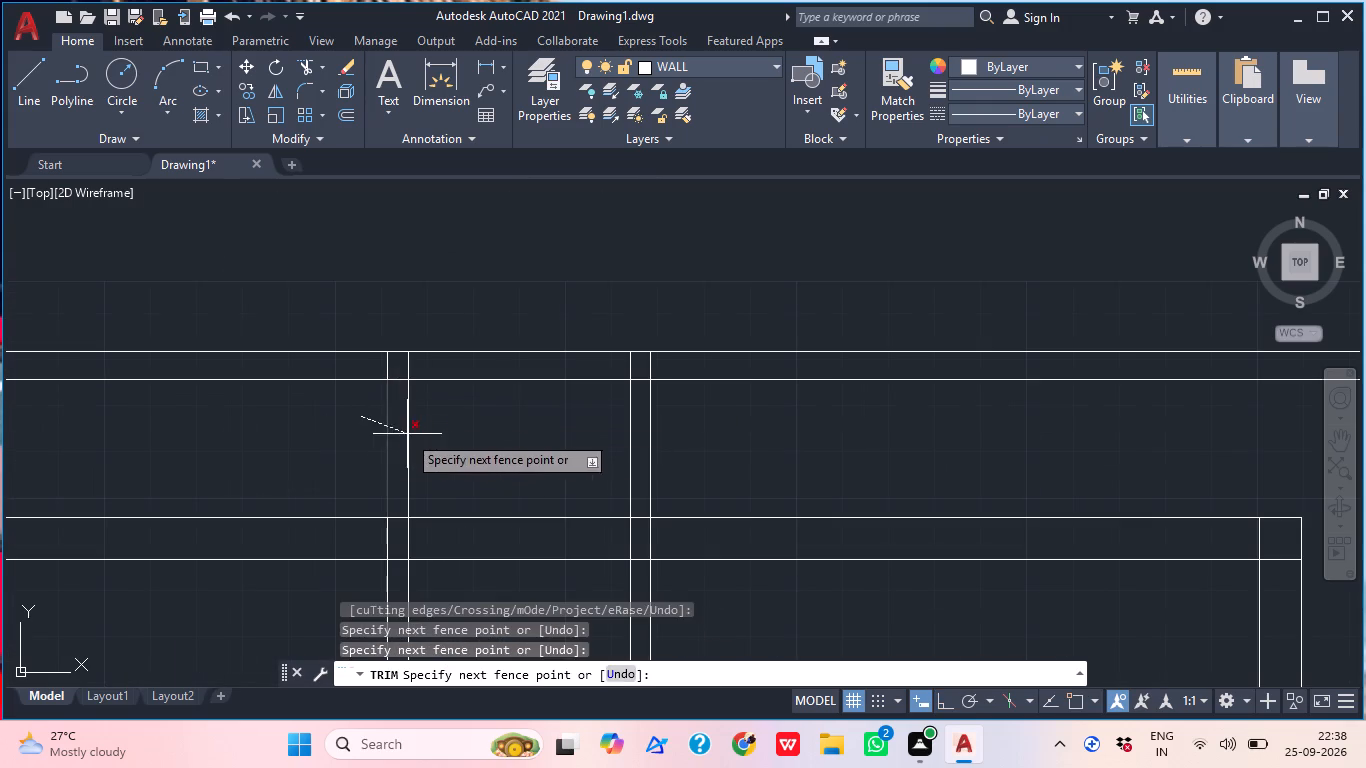
pyautogui.click(432, 434)
pyautogui.click(561, 439)
pyautogui.click(663, 446)
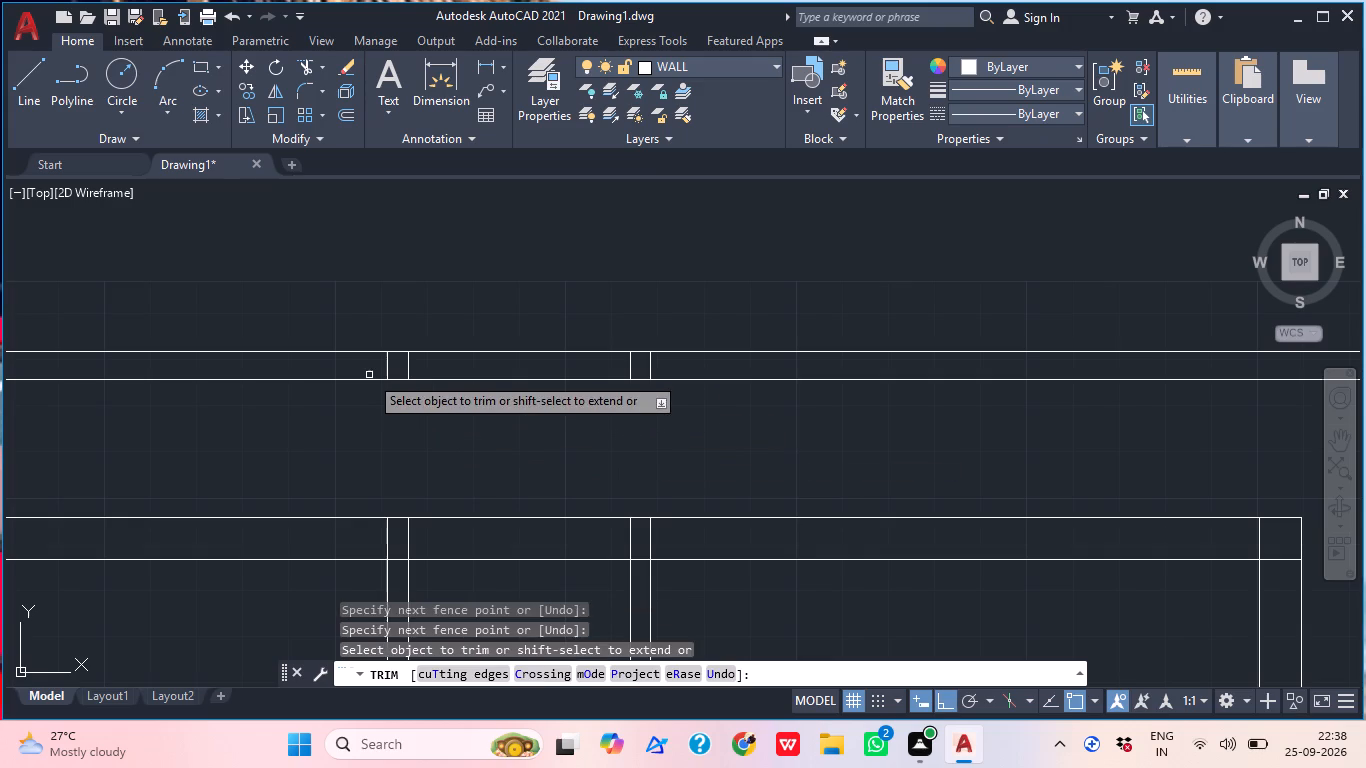
pyautogui.click(369, 371)
pyautogui.click(676, 373)
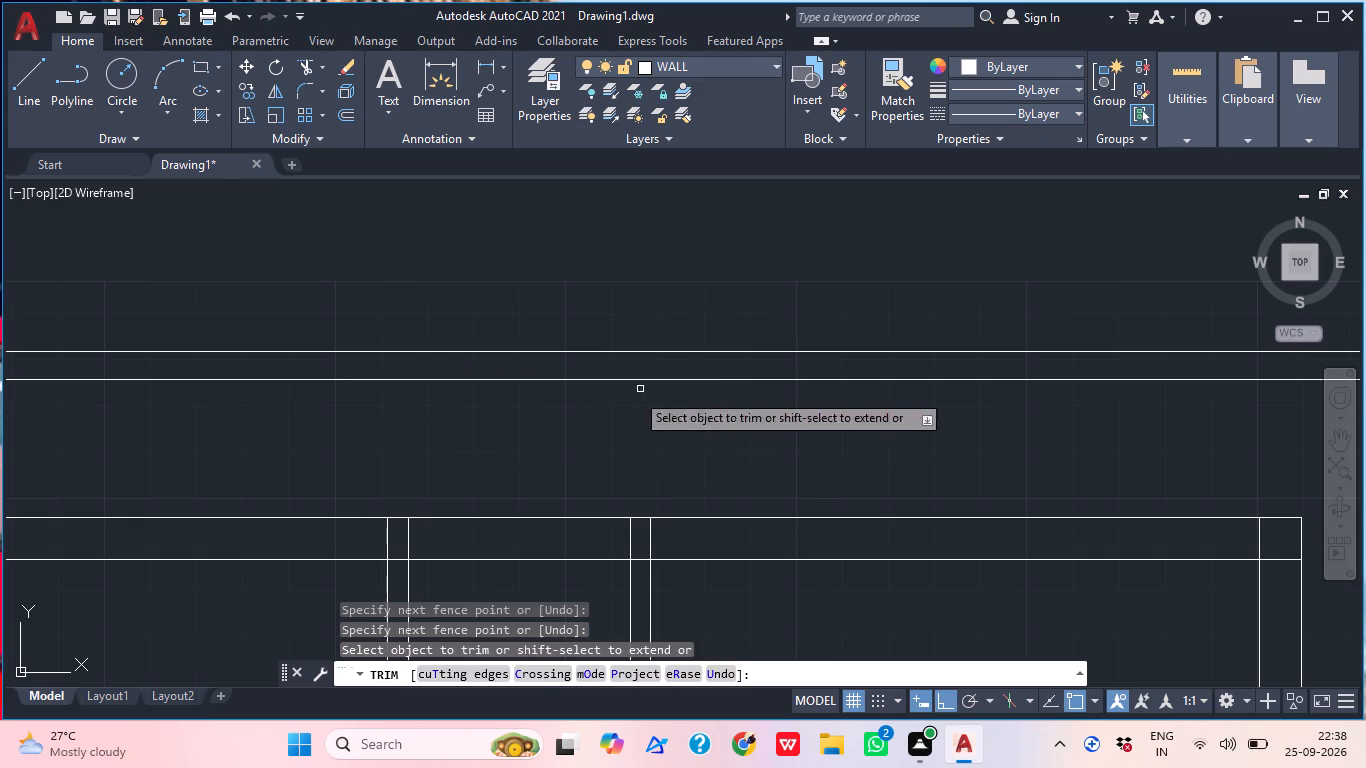
# Trim the leftmost inner vertical wall pair out of the top wall and the gap down to the lower horizontal wall.
pyautogui.scroll(-3, 462, 417)
pyautogui.moveTo(448, 457); pyautogui.dragTo(499, 445, button='middle')
pyautogui.scroll(3, 361, 384)
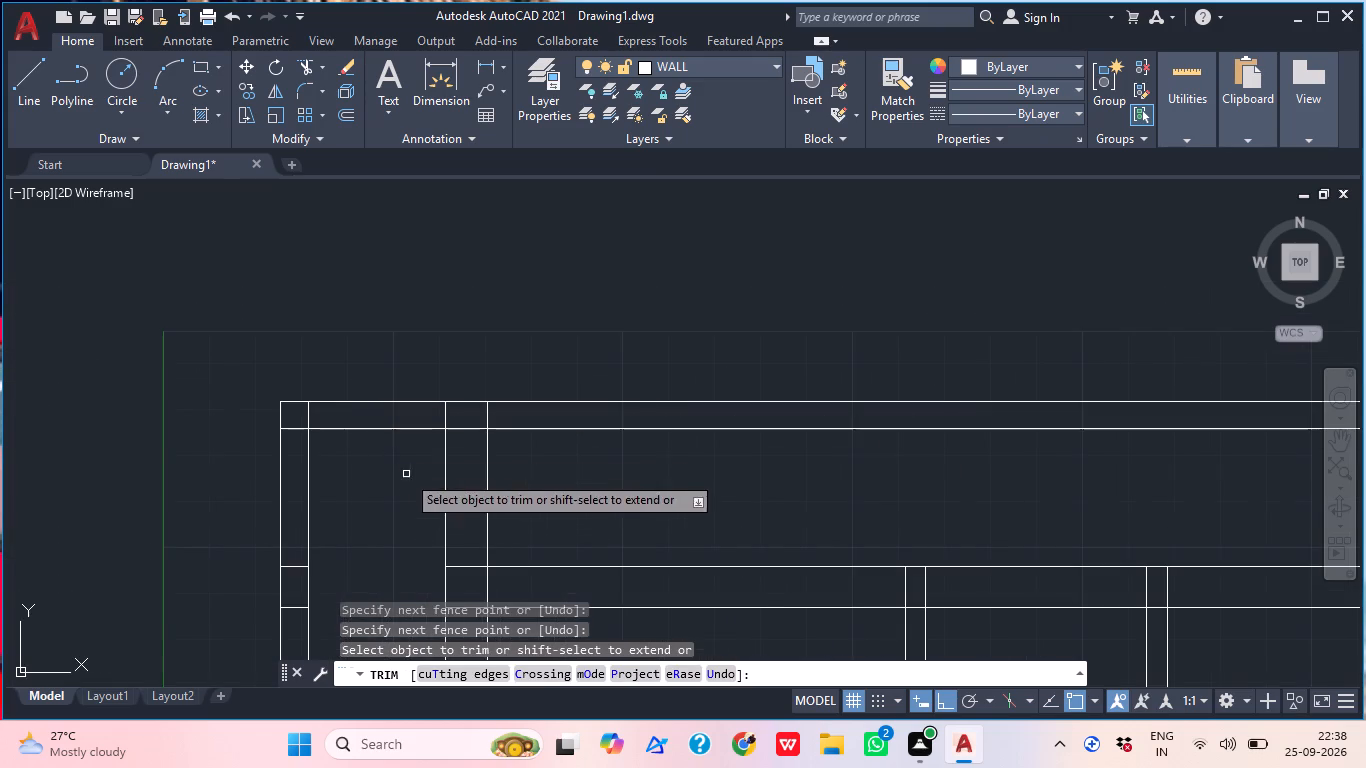
pyautogui.moveTo(406, 476); pyautogui.dragTo(416, 472)
pyautogui.click(556, 485)
pyautogui.click(418, 407)
pyautogui.click(508, 408)
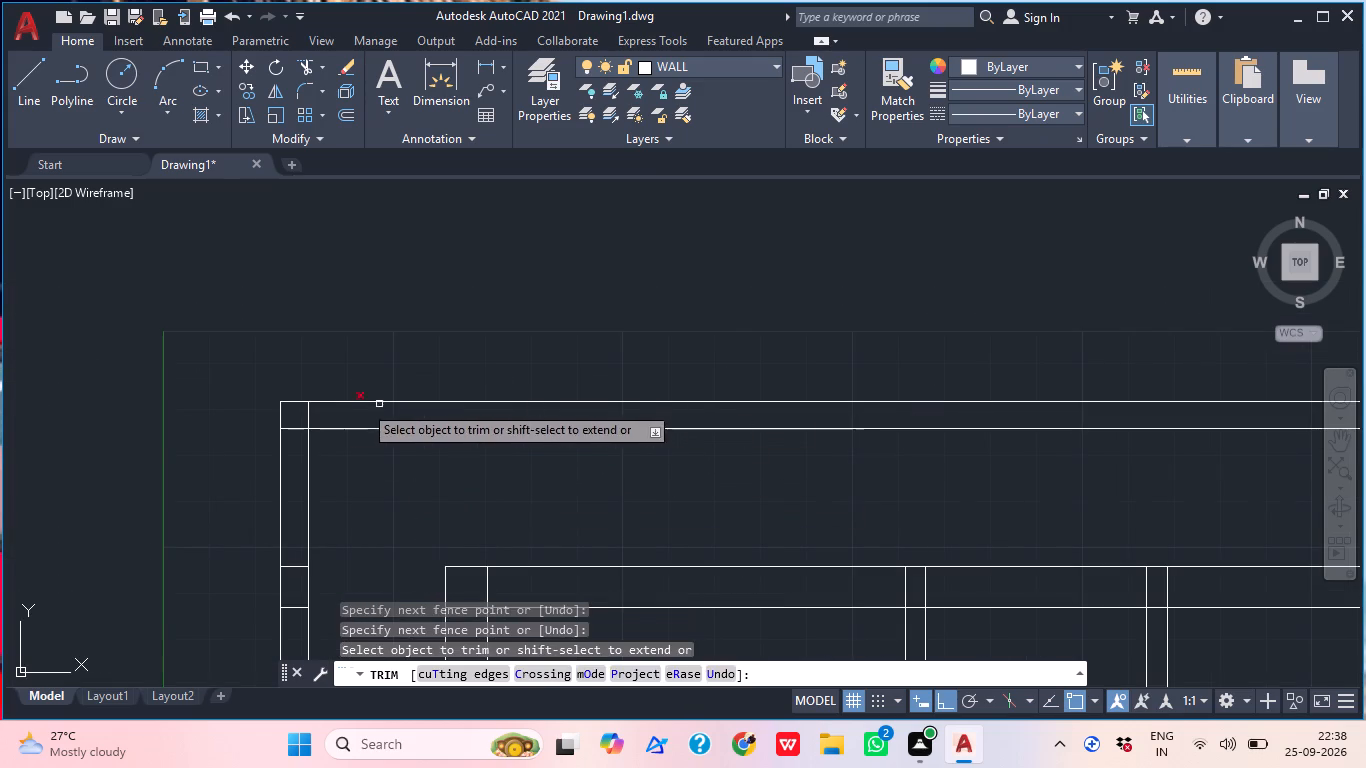
# Trim the overlapping inner wall lines at the plan's outer upper-left corner.
pyautogui.scroll(2, 285, 415)
pyautogui.click(312, 413)
pyautogui.click(347, 408)
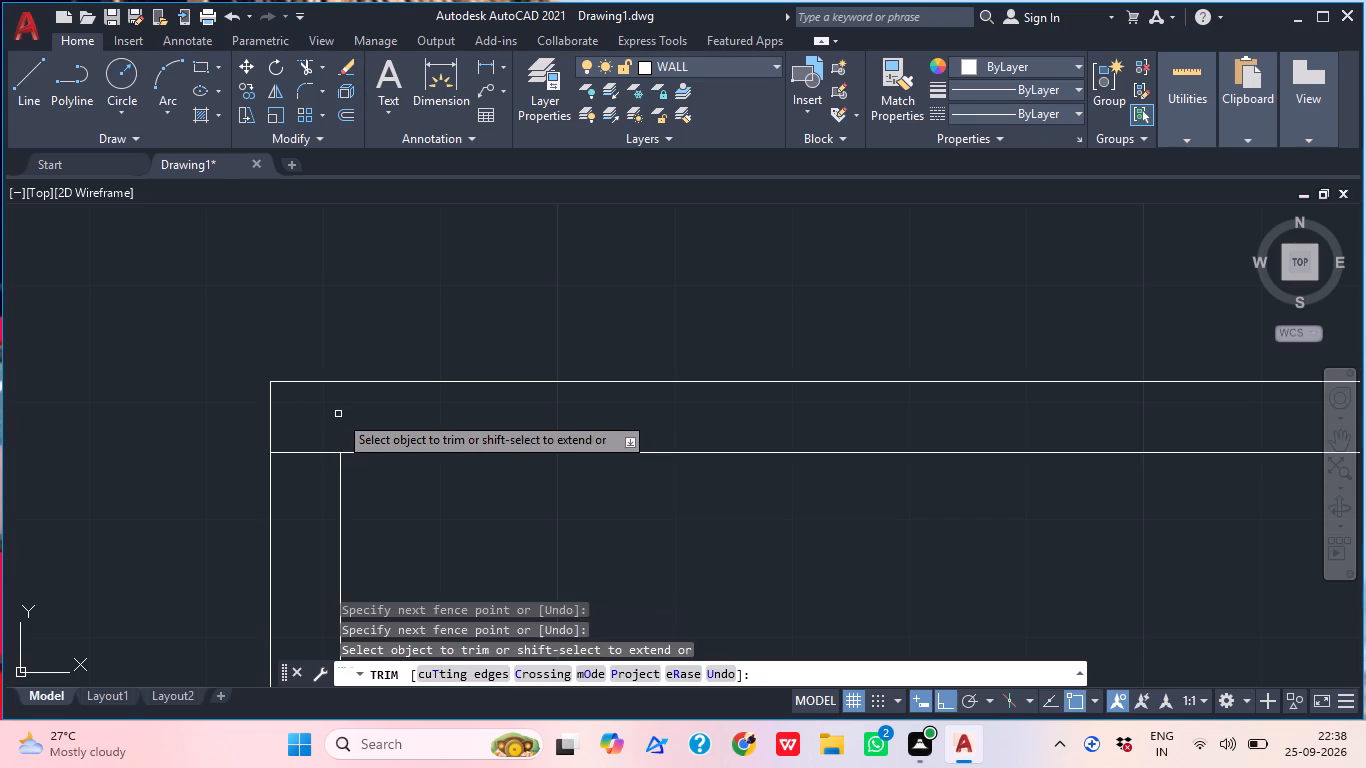
pyautogui.click(320, 424)
pyautogui.click(306, 458)
# Trim the two short horizontal segments inside the thickness of the outer left wall and end Trim.
pyautogui.scroll(-2, 346, 416)
pyautogui.scroll(1, 318, 540)
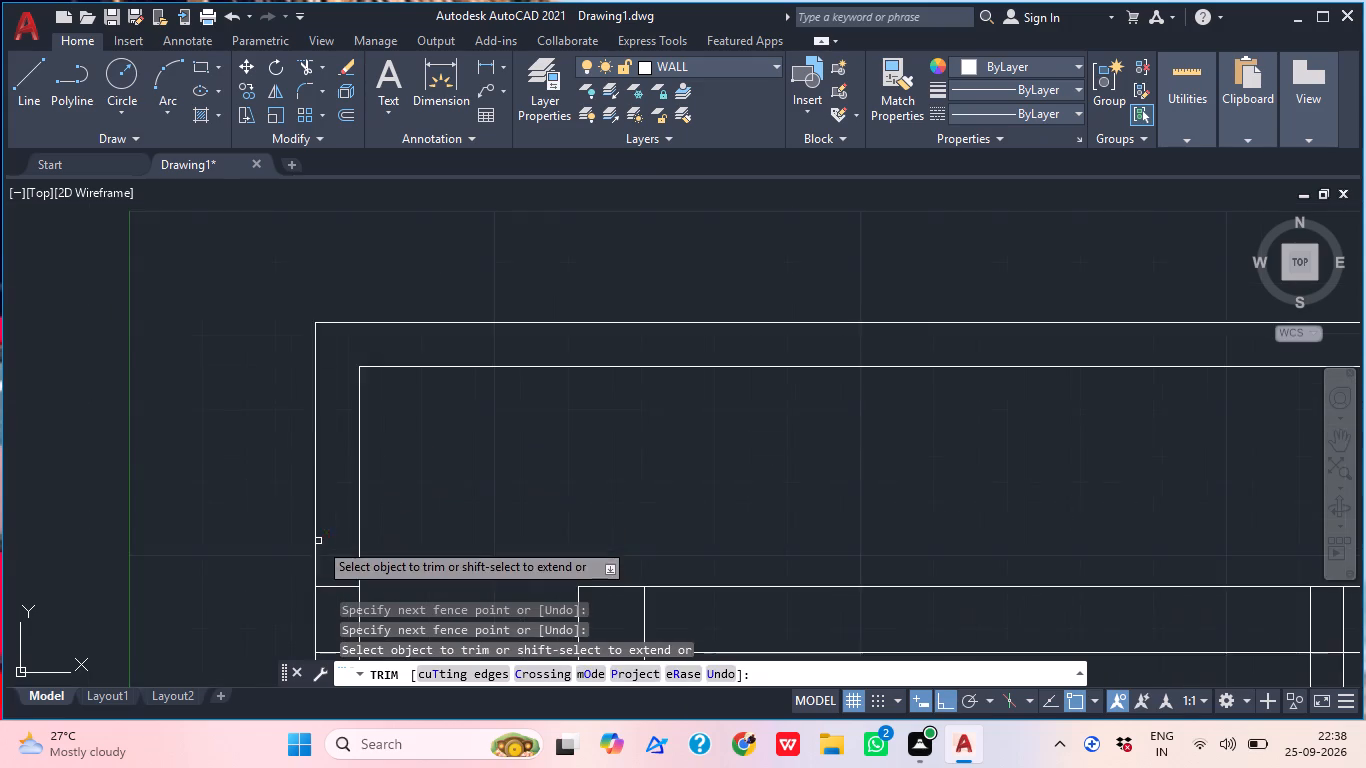
pyautogui.moveTo(318, 541); pyautogui.dragTo(317, 452, button='middle')
pyautogui.click(344, 497)
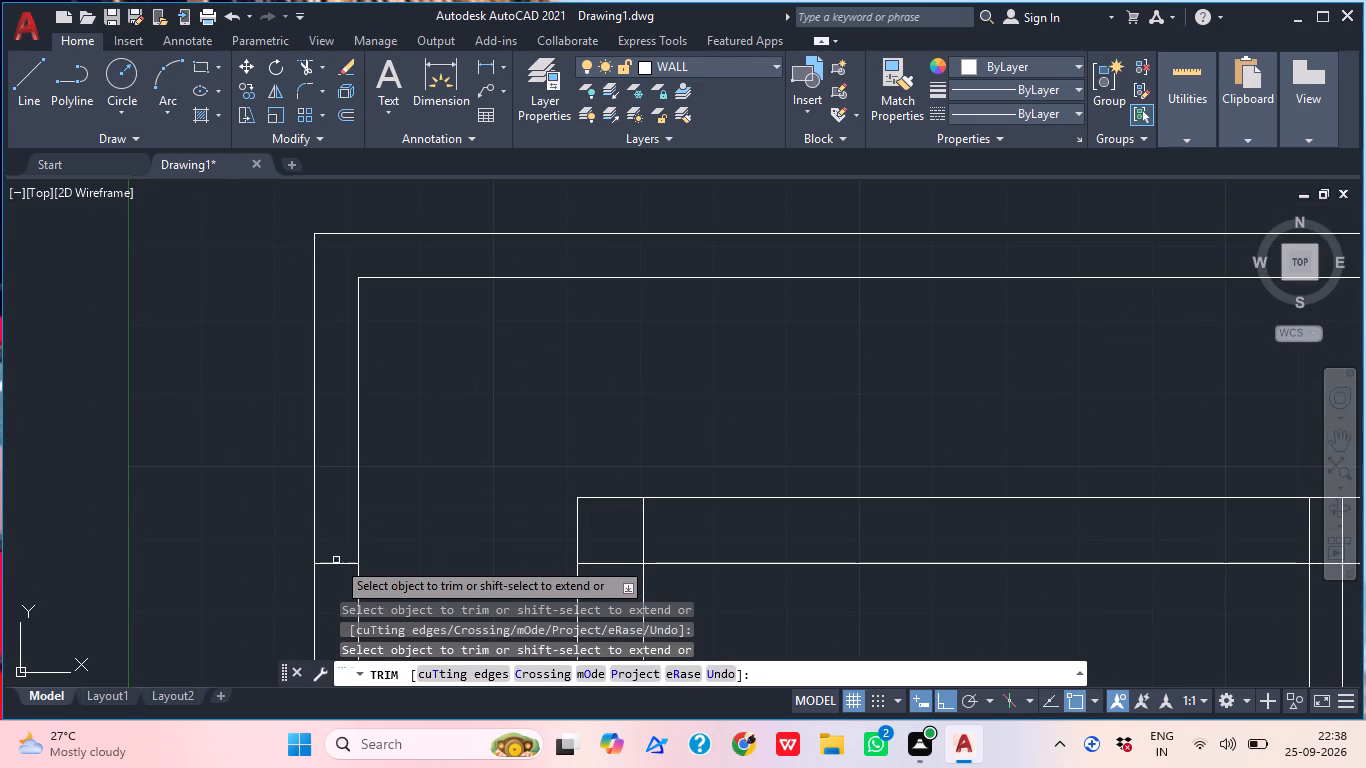
pyautogui.click(336, 564)
pyautogui.scroll(-3, 366, 486)
pyautogui.scroll(1, 366, 486)
pyautogui.scroll(-2, 366, 486)
pyautogui.moveTo(485, 463); pyautogui.dragTo(238, 423, button='middle')
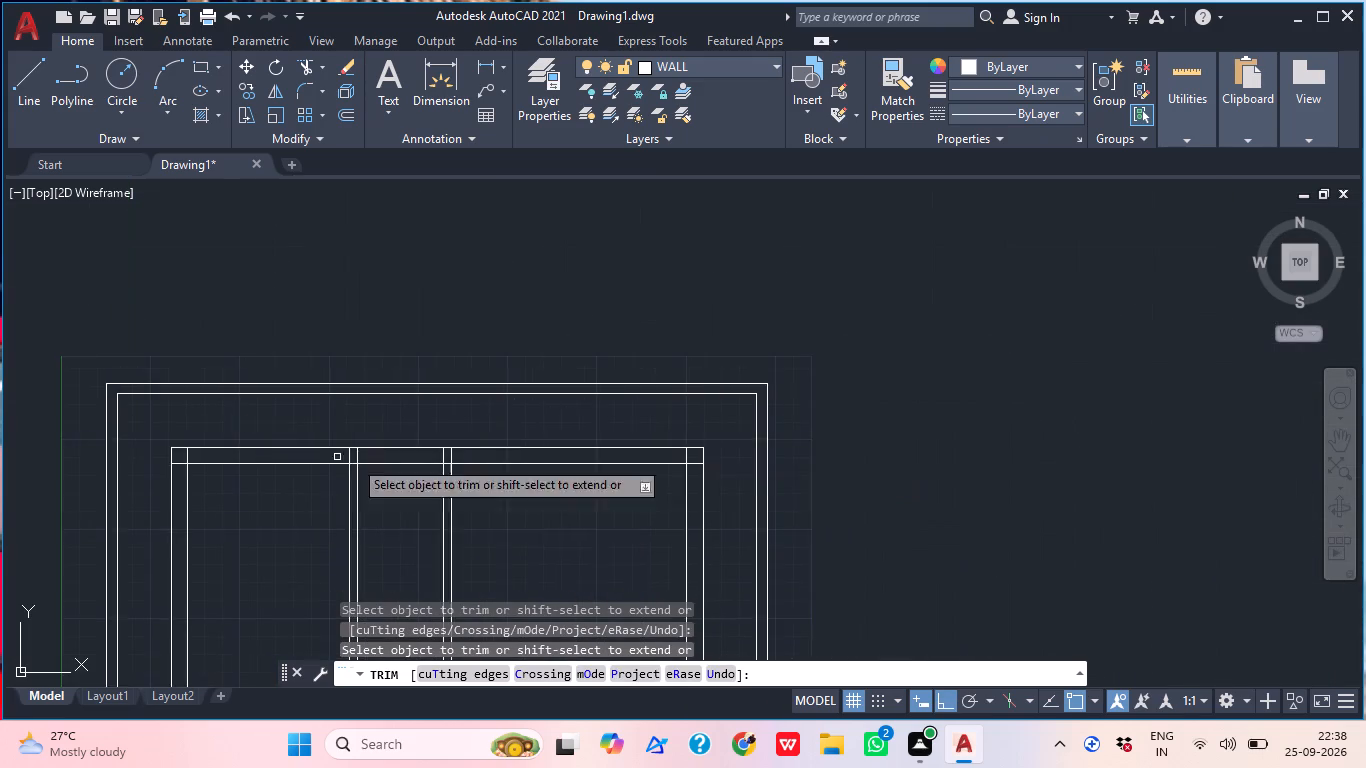
pyautogui.scroll(1, 640, 454)
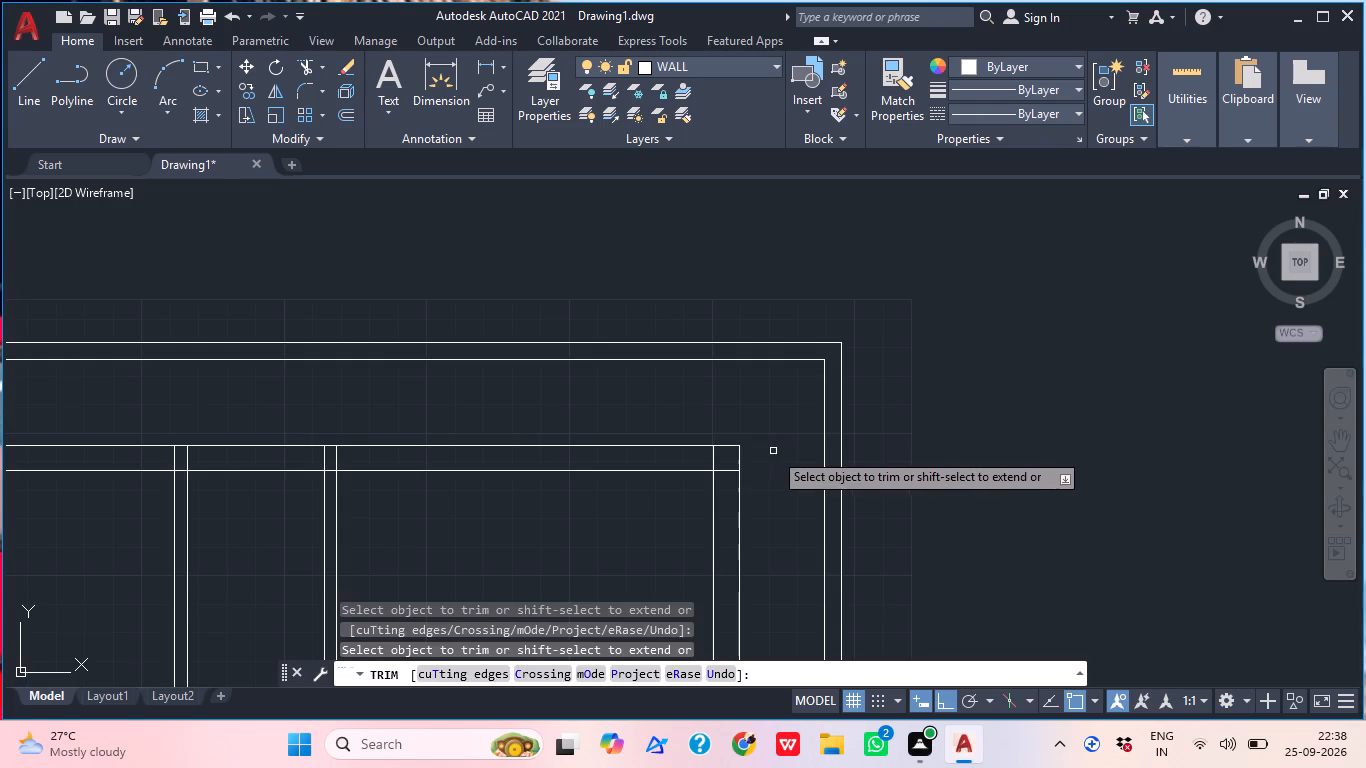
pyautogui.press('Escape')
# Trim the overlapping inner lines at the upper-left corner of the inner wall outline.
pyautogui.scroll(-2, 495, 442)
pyautogui.moveTo(458, 481); pyautogui.dragTo(500, 456, button='middle')
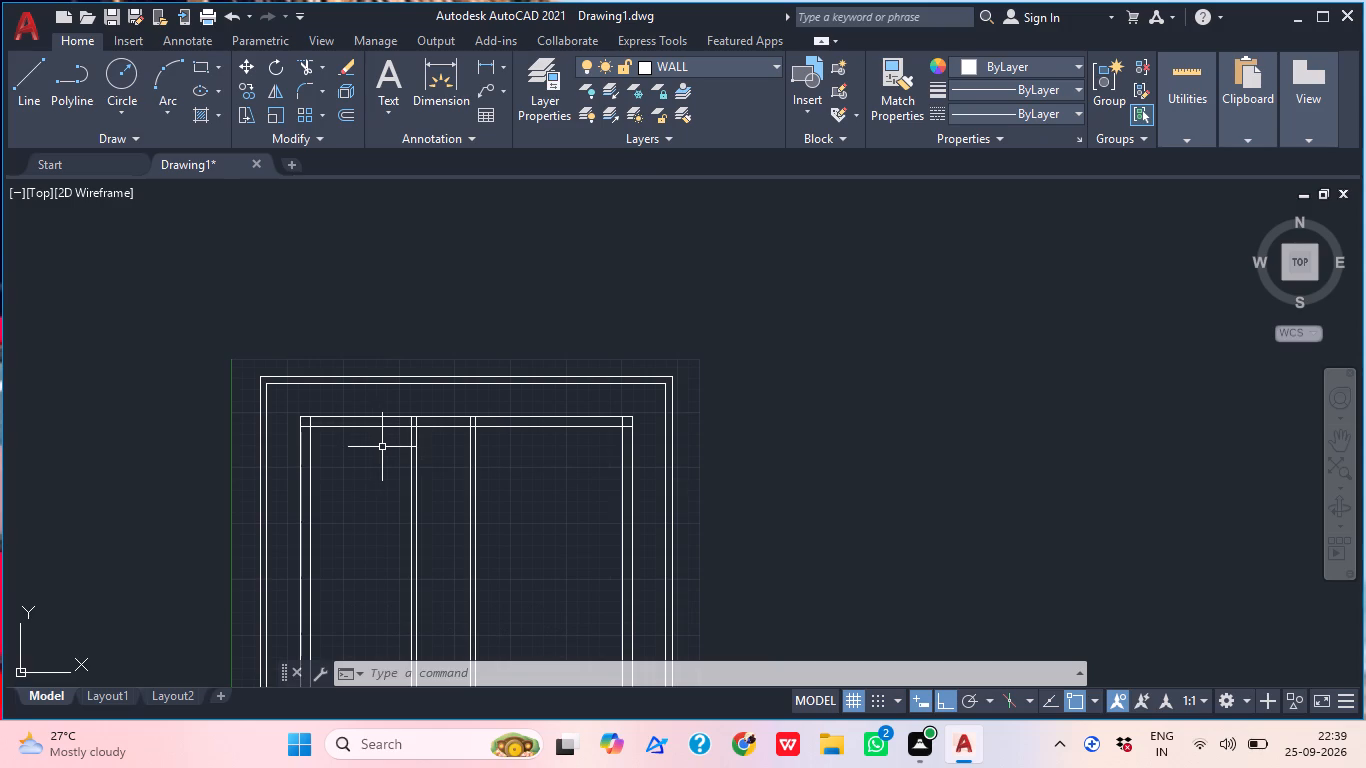
pyautogui.press('Return')
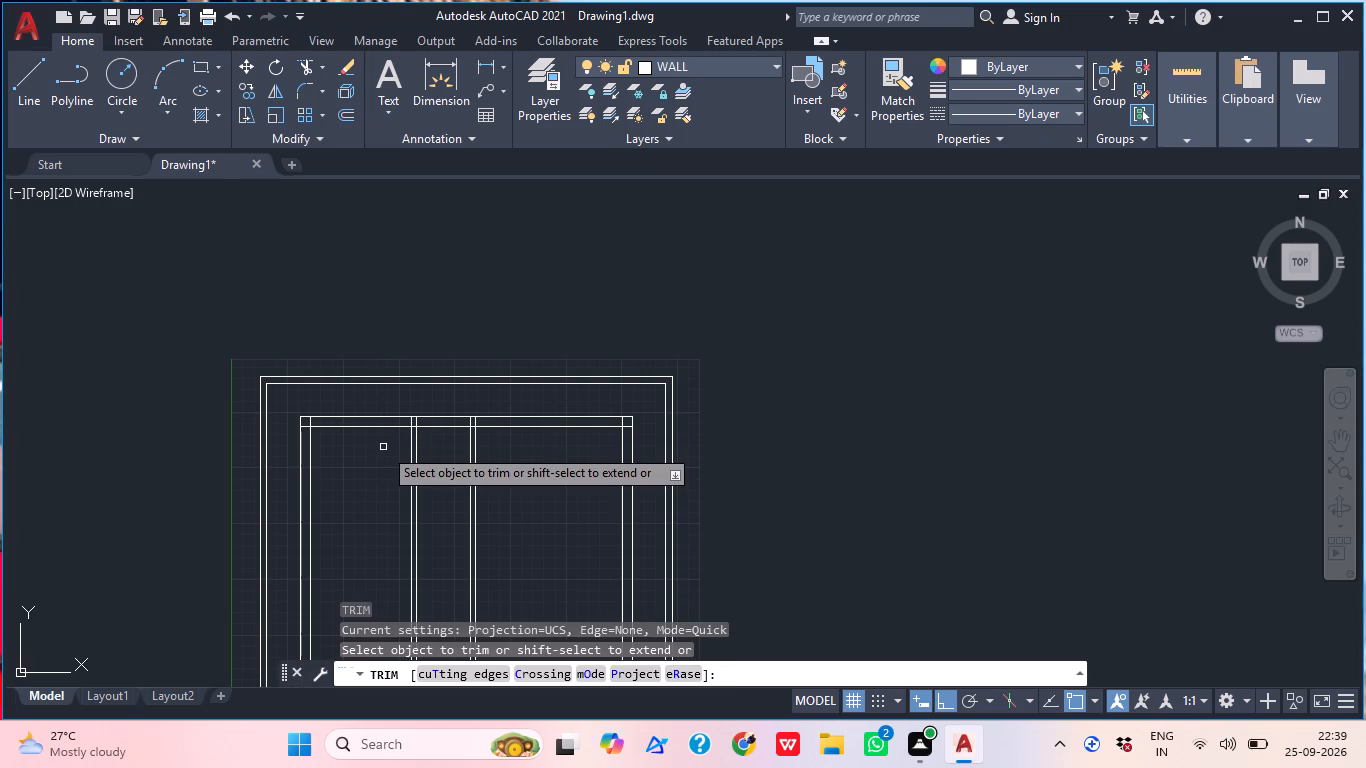
pyautogui.scroll(4, 311, 415)
pyautogui.scroll(-1, 288, 460)
pyautogui.scroll(1, 288, 460)
pyautogui.click(320, 461)
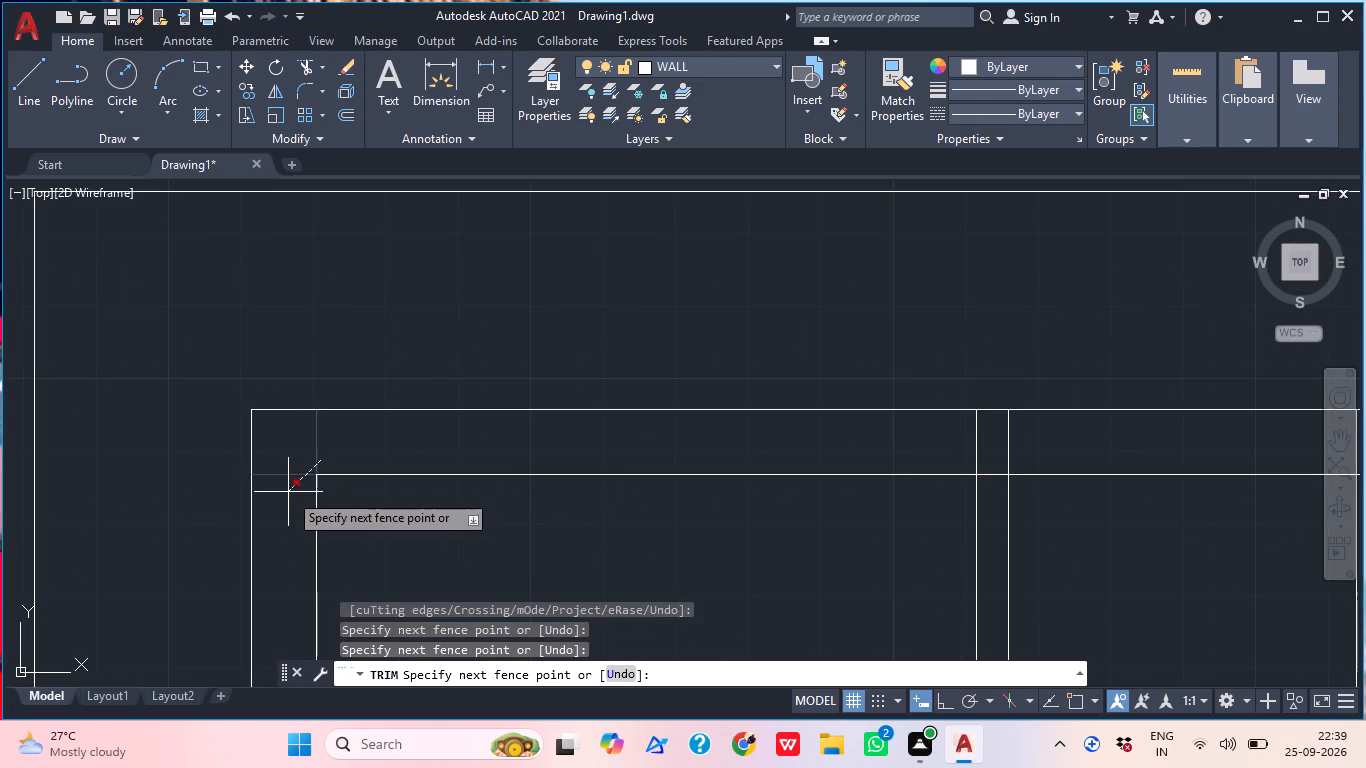
pyautogui.click(288, 492)
# Trim the left middle vertical wall pair where it crosses the inner top wall.
pyautogui.moveTo(623, 486); pyautogui.dragTo(163, 493, button='middle')
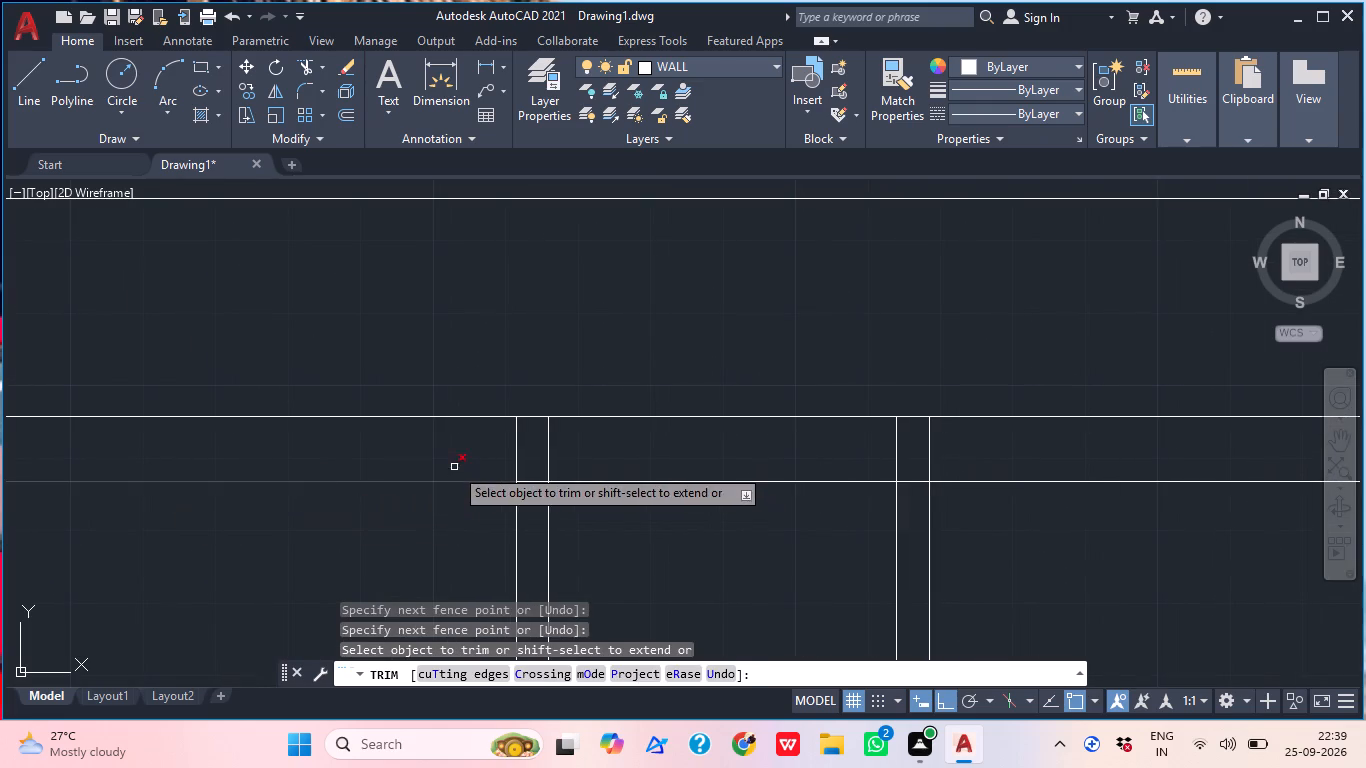
pyautogui.click(454, 467)
pyautogui.moveTo(573, 472); pyautogui.dragTo(563, 476)
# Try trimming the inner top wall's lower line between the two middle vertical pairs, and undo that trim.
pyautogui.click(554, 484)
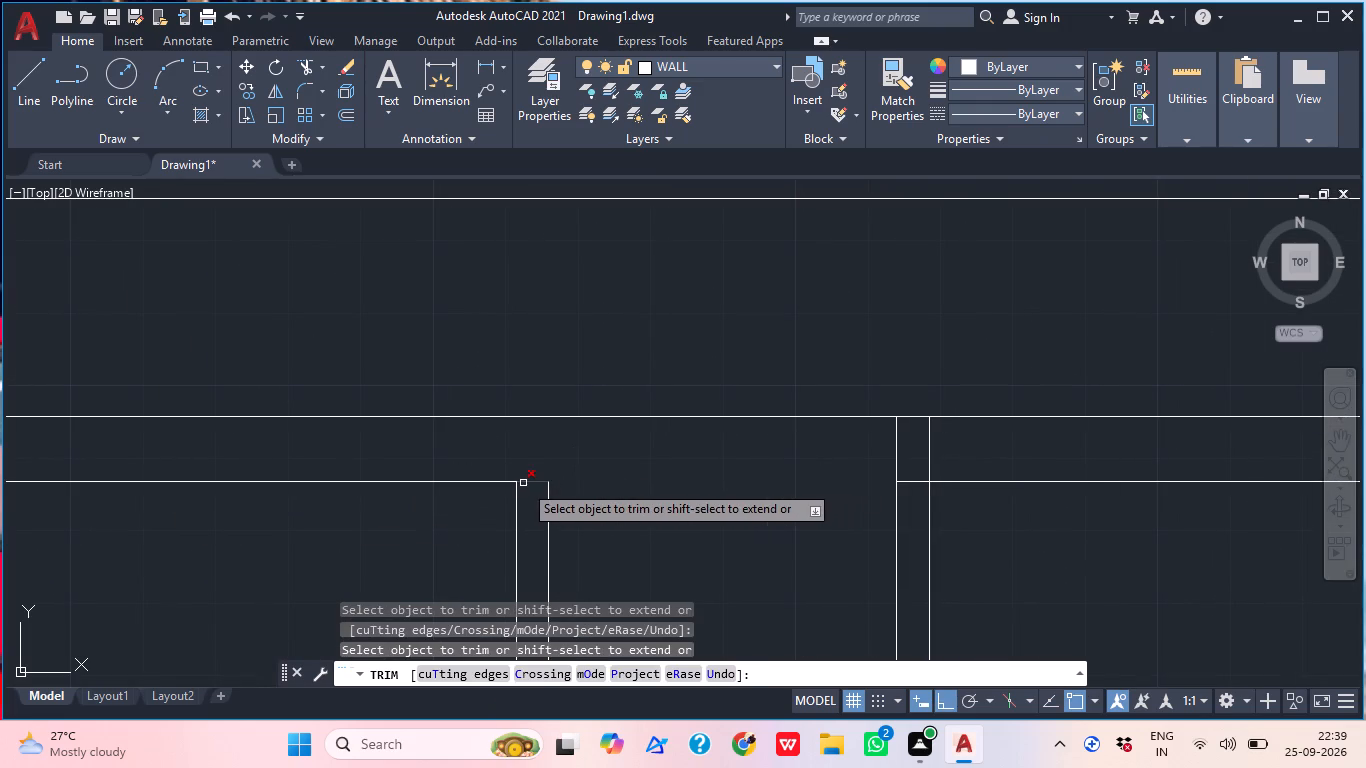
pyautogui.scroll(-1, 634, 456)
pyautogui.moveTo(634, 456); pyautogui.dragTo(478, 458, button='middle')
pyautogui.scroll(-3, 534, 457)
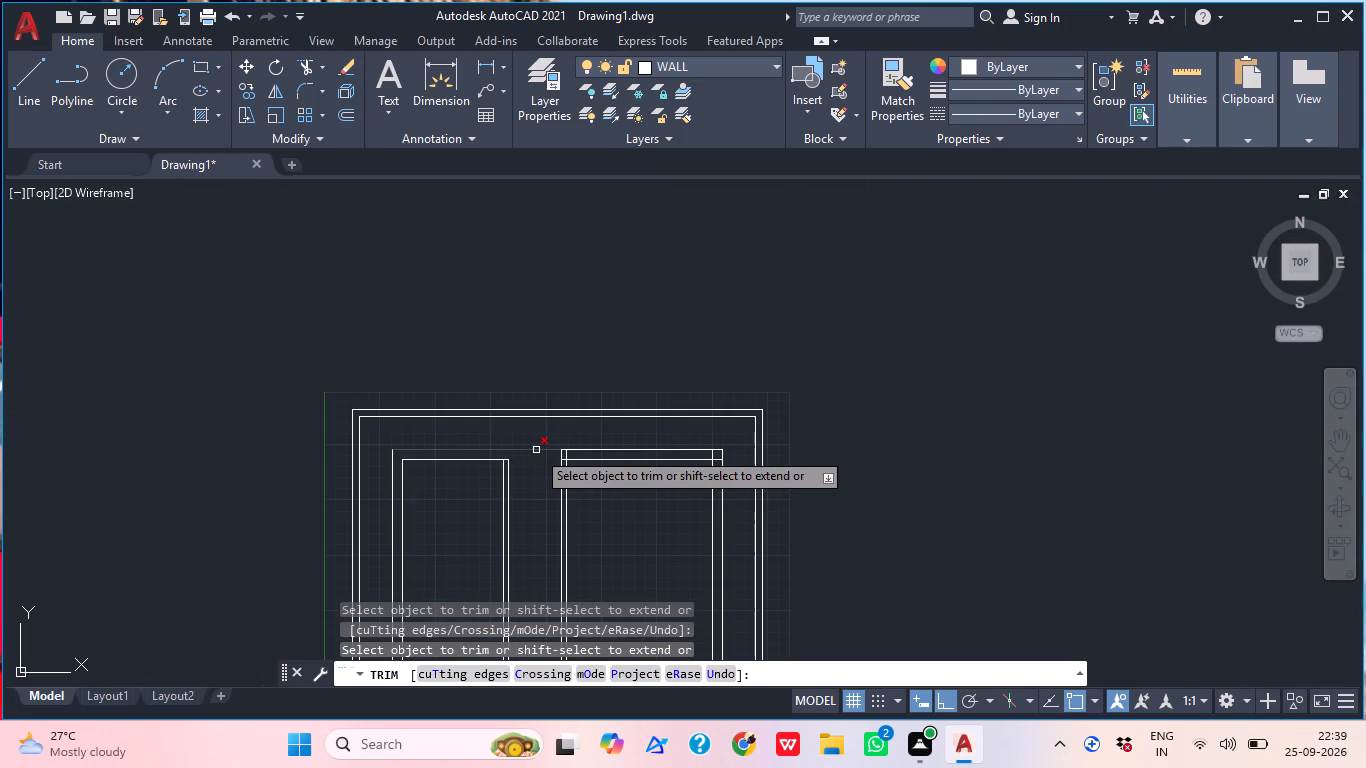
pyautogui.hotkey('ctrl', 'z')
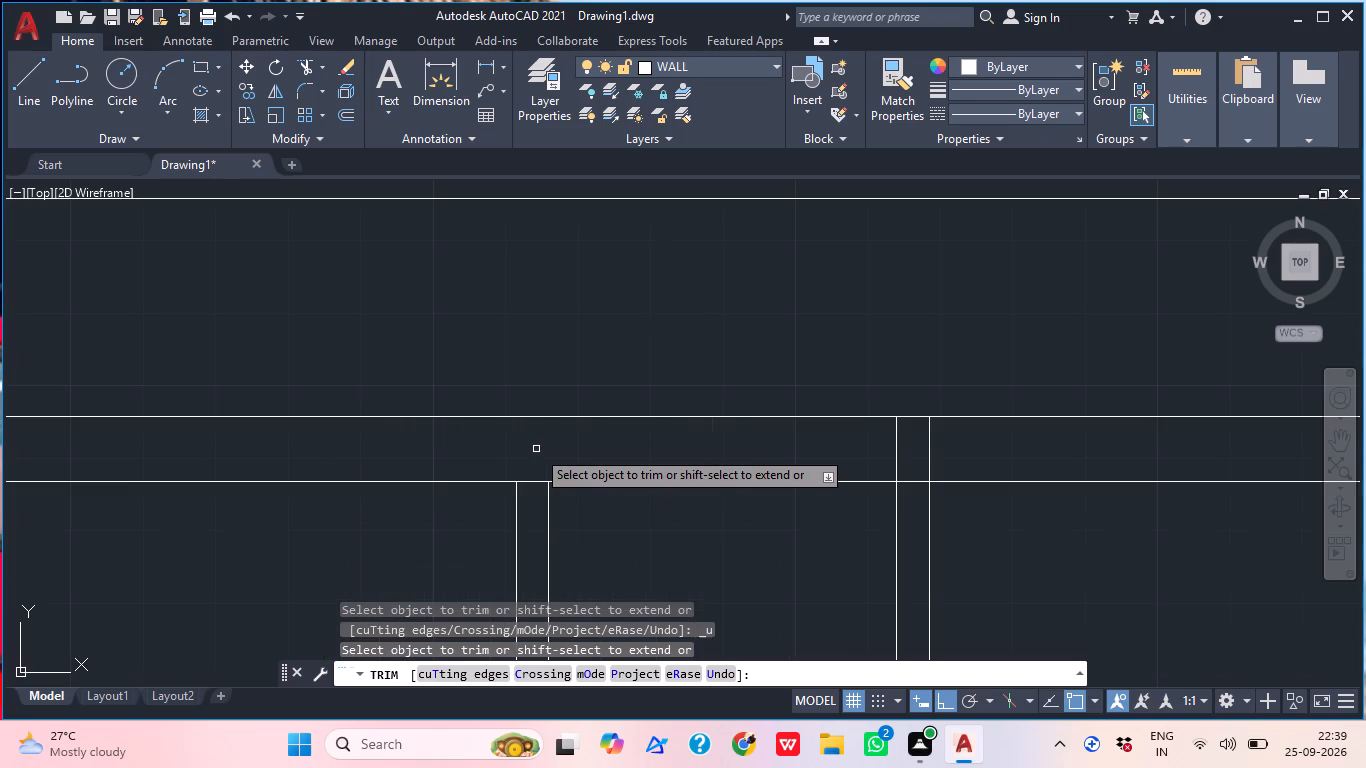
# Trim the right middle vertical wall pair where it crosses the inner top wall.
pyautogui.click(789, 457)
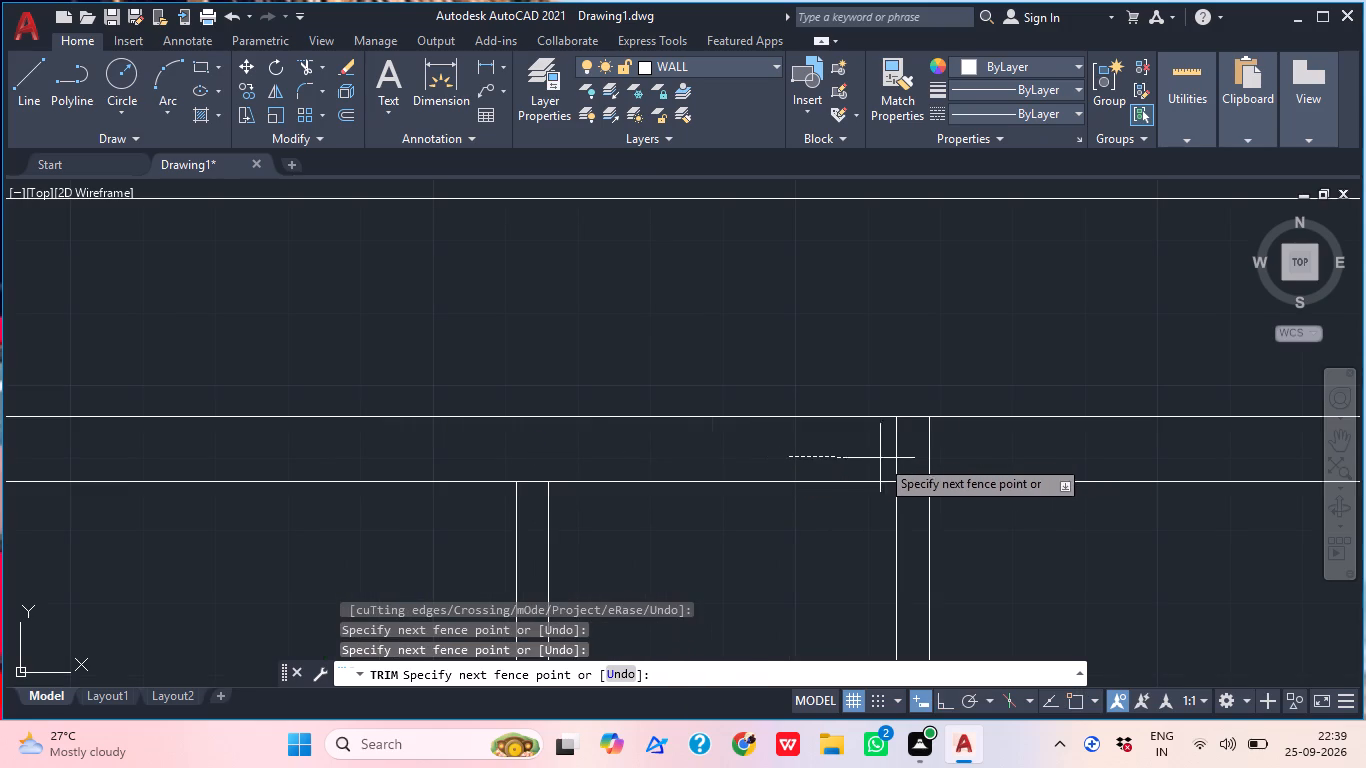
pyautogui.click(954, 458)
pyautogui.moveTo(990, 451); pyautogui.dragTo(747, 468, button='middle')
pyautogui.scroll(-4, 984, 476)
pyautogui.moveTo(984, 483); pyautogui.dragTo(648, 421, button='middle')
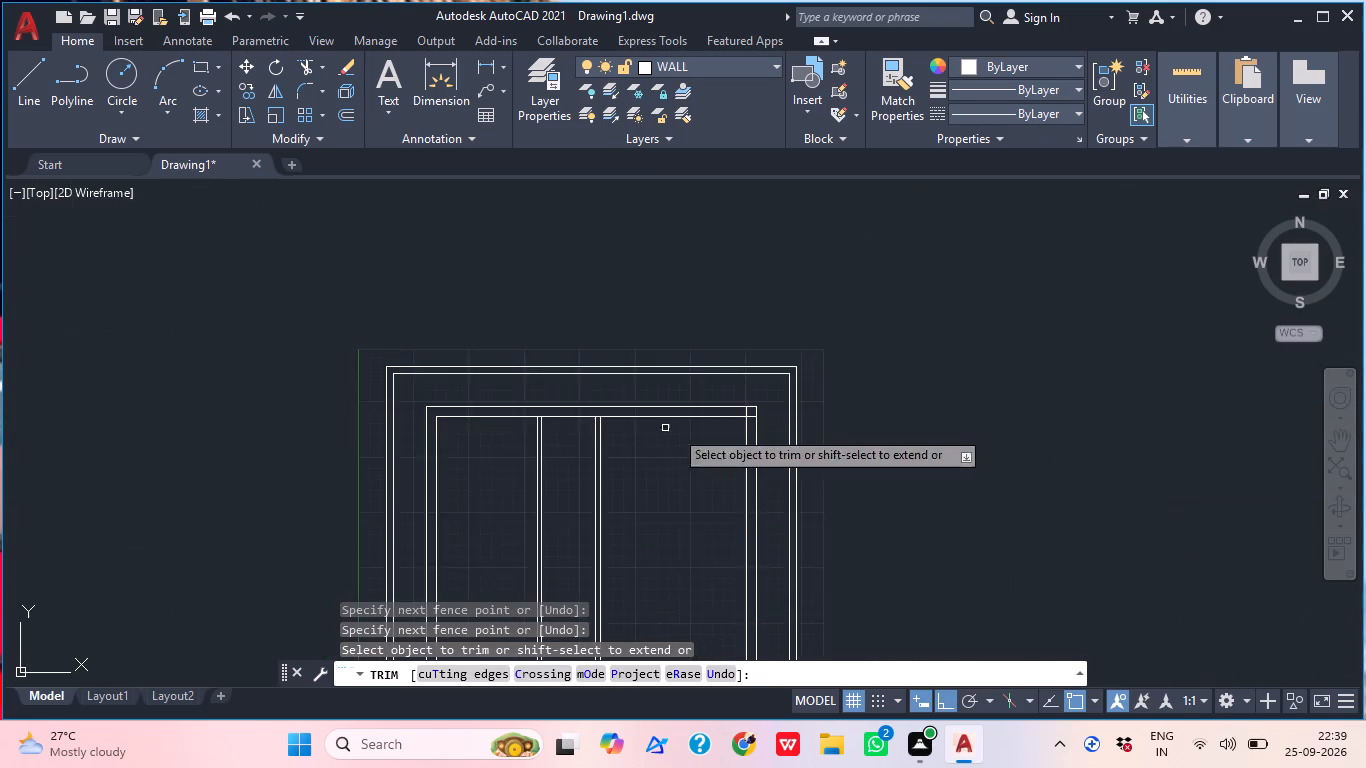
# Trim the overlapping inner lines at the upper-right corner of the inner wall outline.
pyautogui.scroll(3, 798, 431)
pyautogui.scroll(3, 568, 373)
pyautogui.click(600, 333)
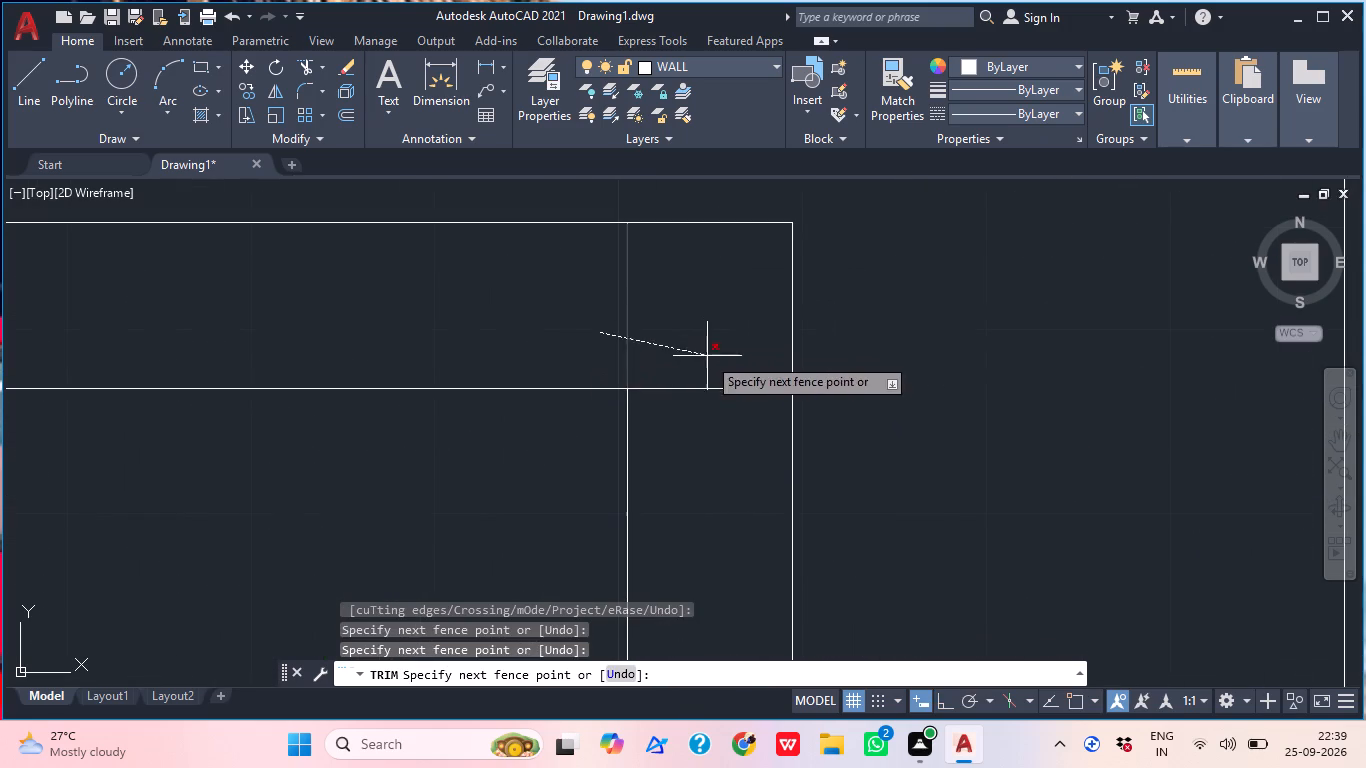
pyautogui.click(720, 453)
pyautogui.scroll(-8, 705, 385)
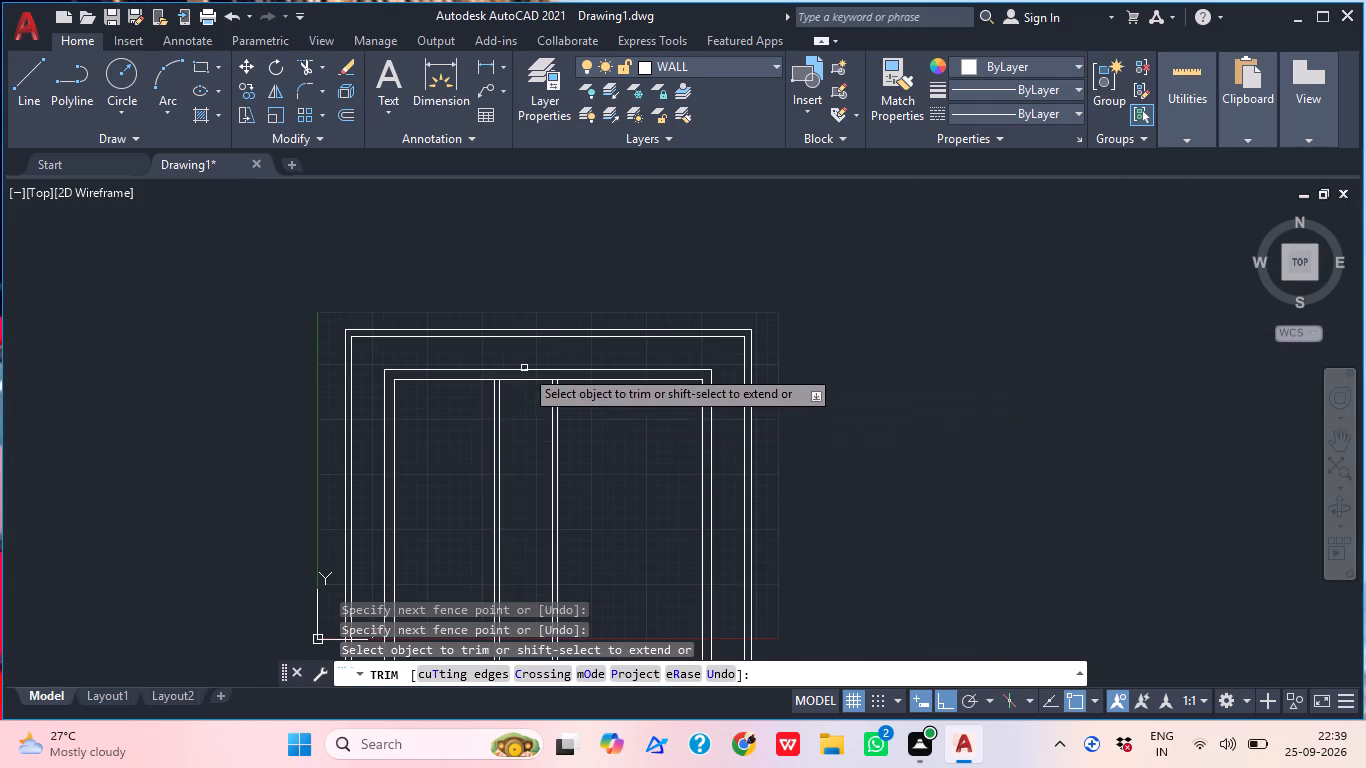
pyautogui.scroll(3, 529, 366)
pyautogui.scroll(-1, 531, 366)
pyautogui.scroll(1, 531, 366)
pyautogui.scroll(3, 605, 400)
pyautogui.scroll(-1, 603, 424)
pyautogui.moveTo(599, 421); pyautogui.dragTo(565, 367, button='middle')
pyautogui.scroll(-9, 605, 379)
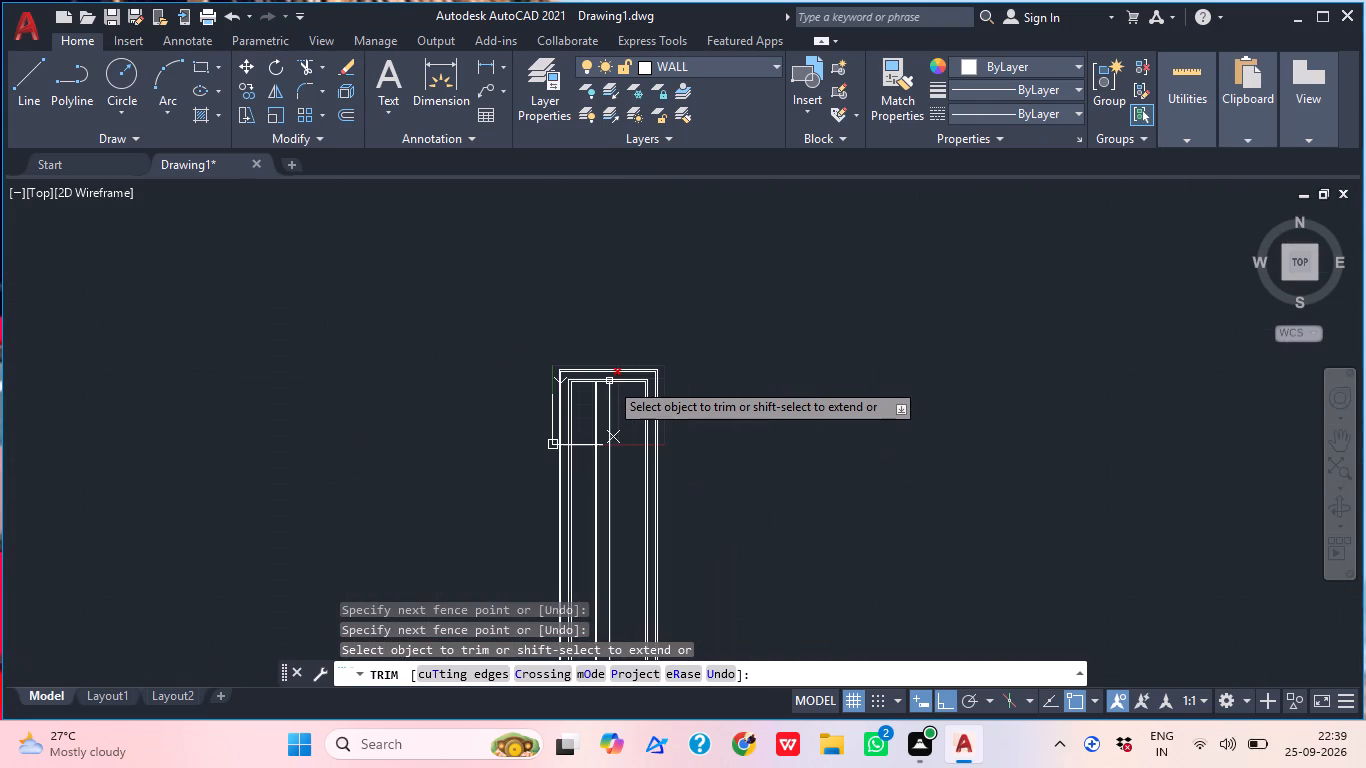
pyautogui.press('Escape')
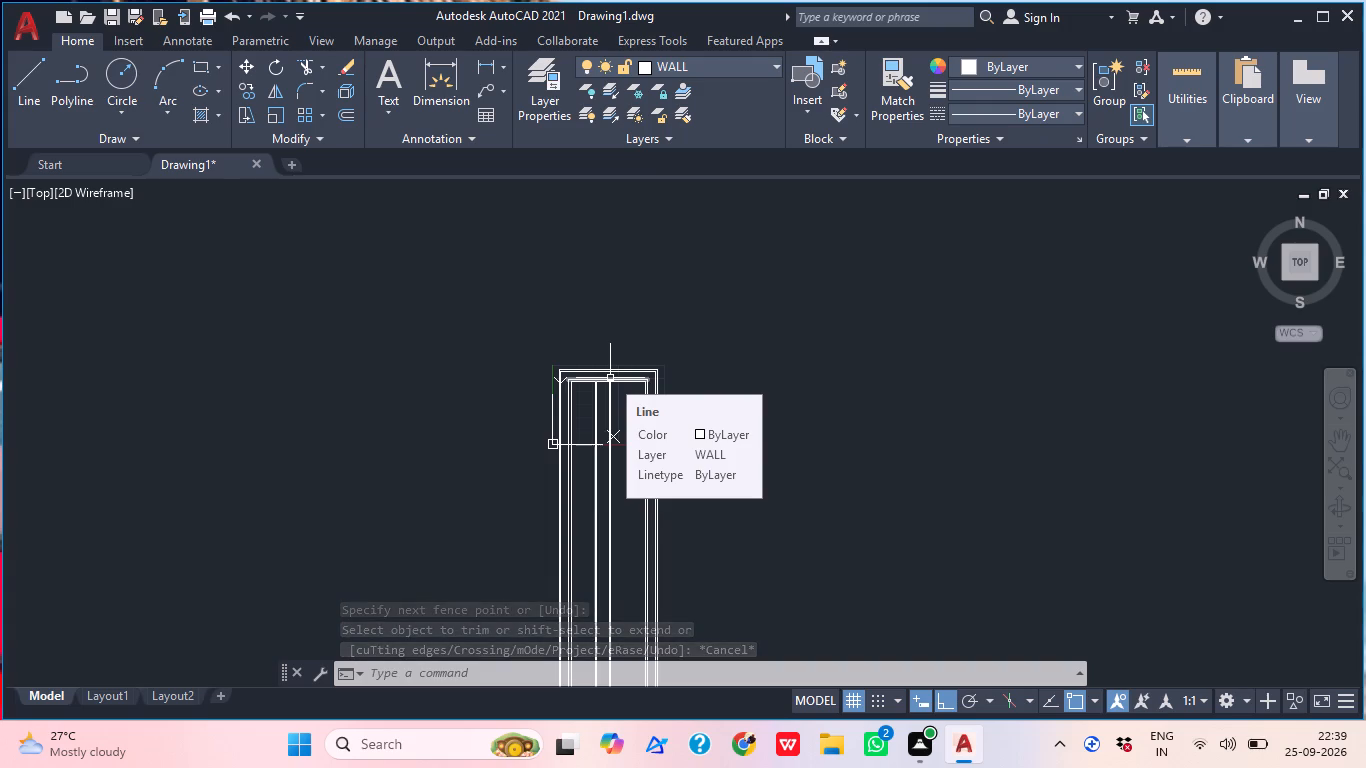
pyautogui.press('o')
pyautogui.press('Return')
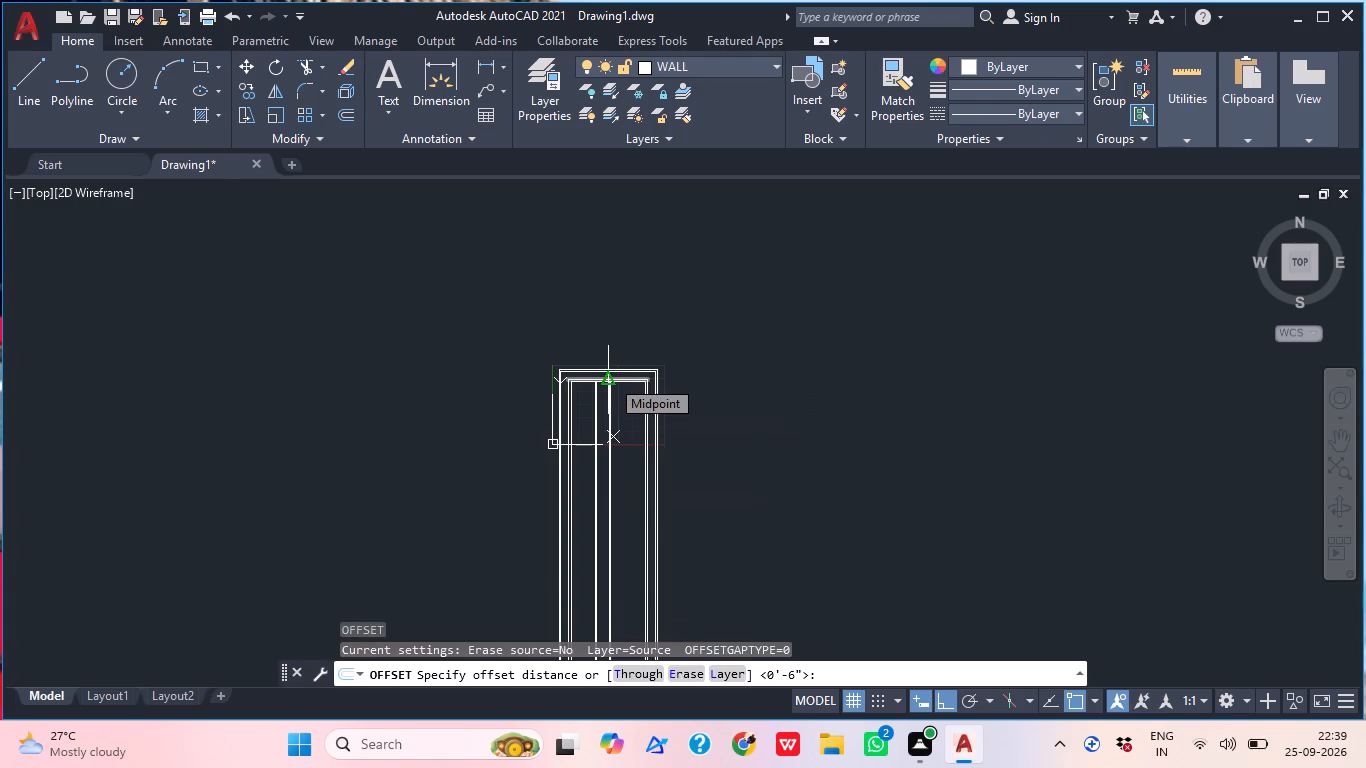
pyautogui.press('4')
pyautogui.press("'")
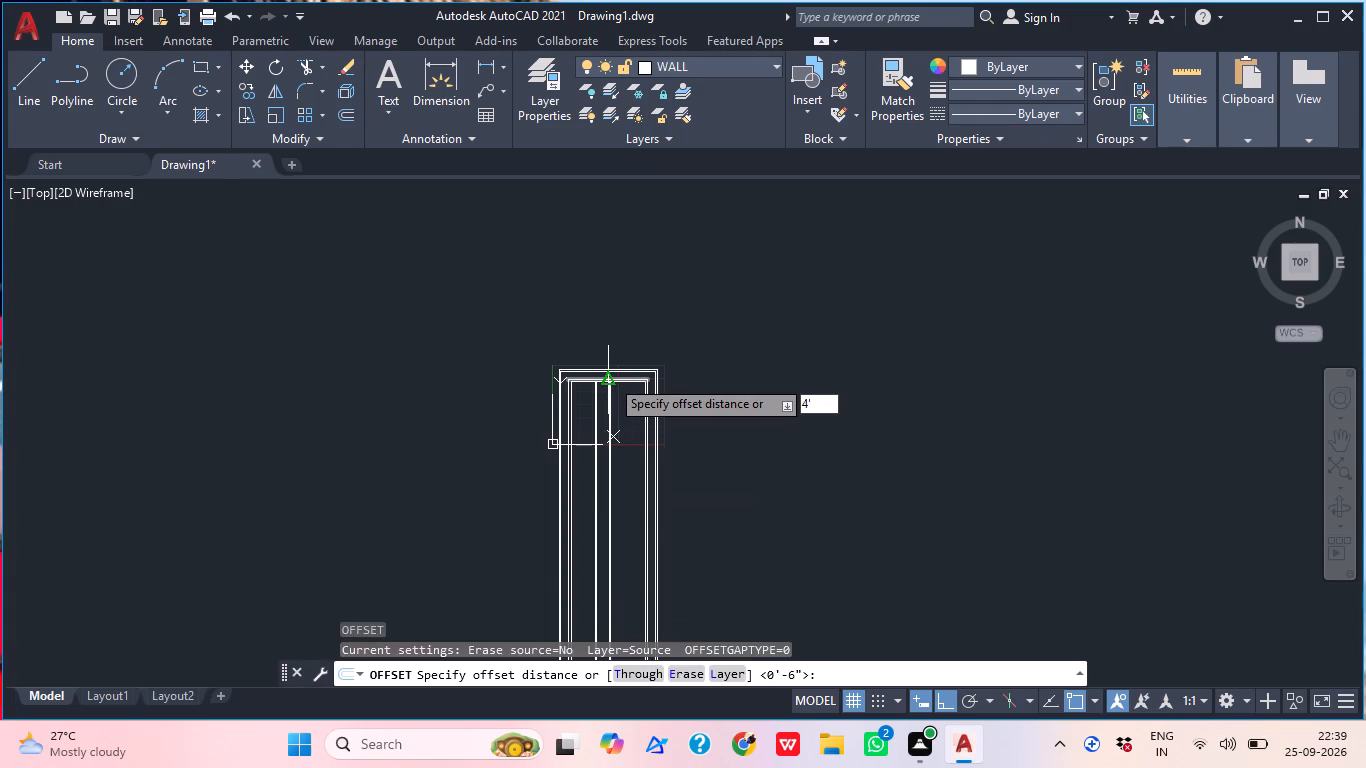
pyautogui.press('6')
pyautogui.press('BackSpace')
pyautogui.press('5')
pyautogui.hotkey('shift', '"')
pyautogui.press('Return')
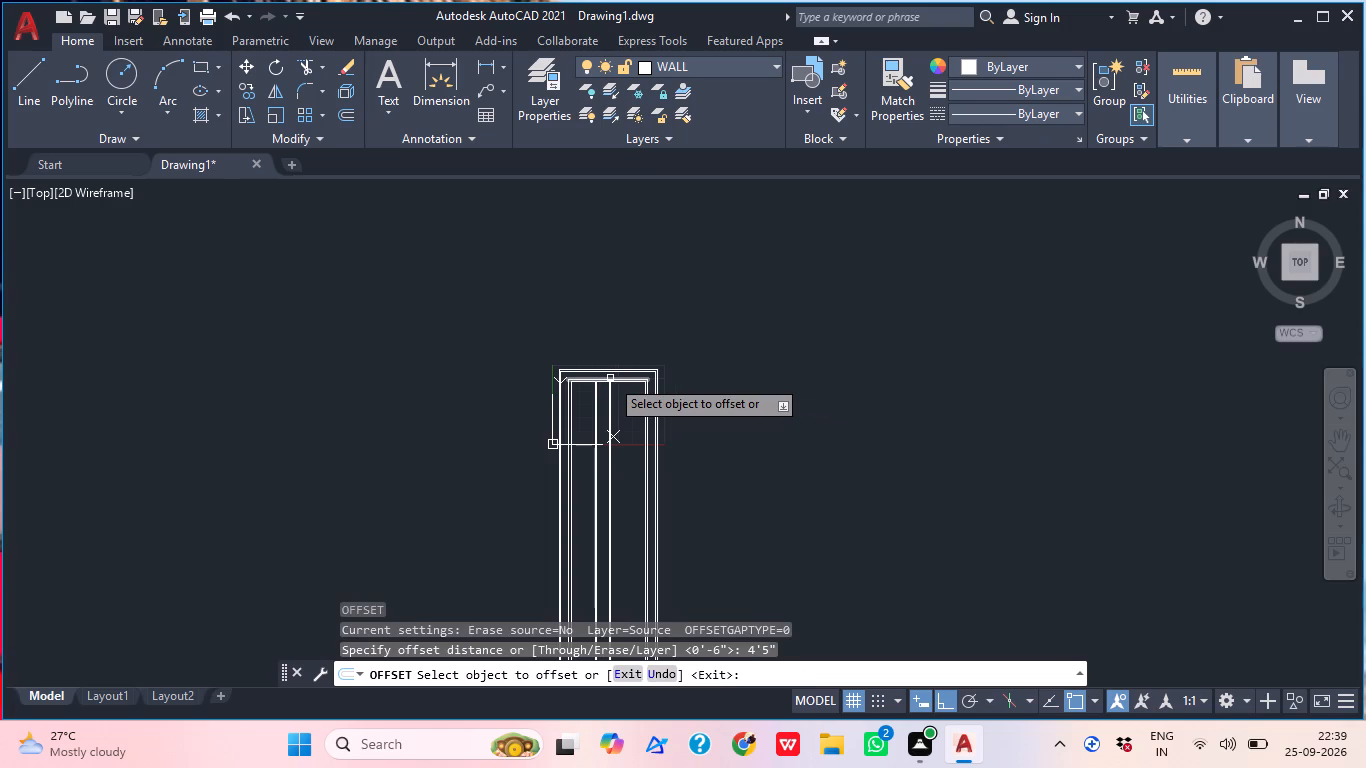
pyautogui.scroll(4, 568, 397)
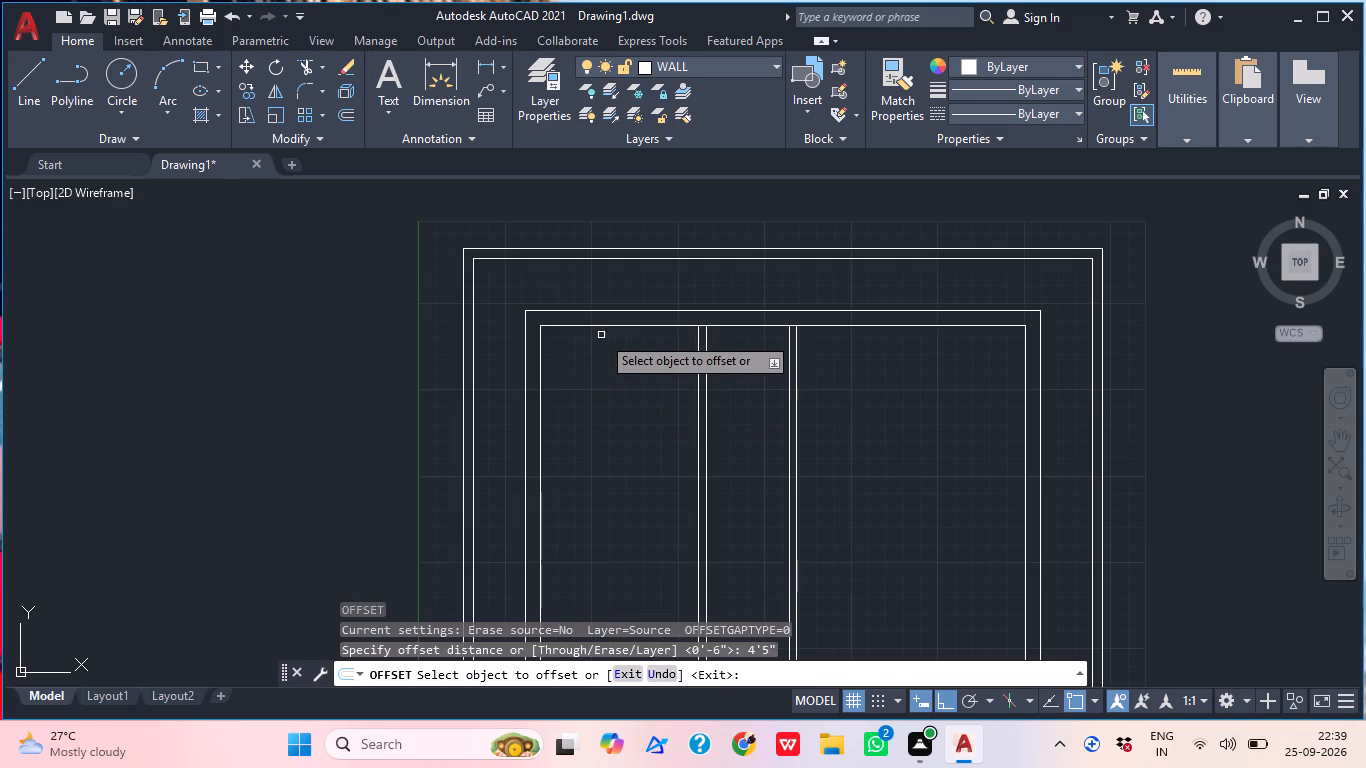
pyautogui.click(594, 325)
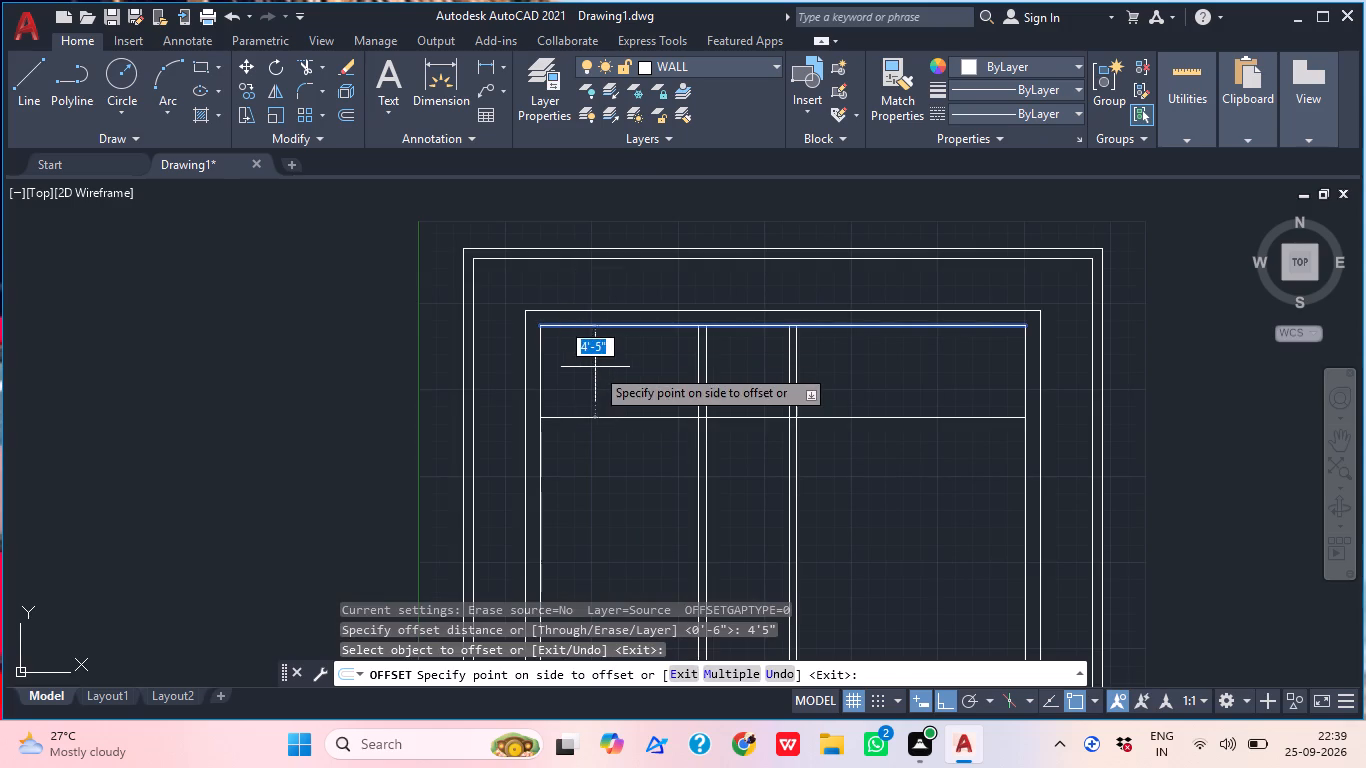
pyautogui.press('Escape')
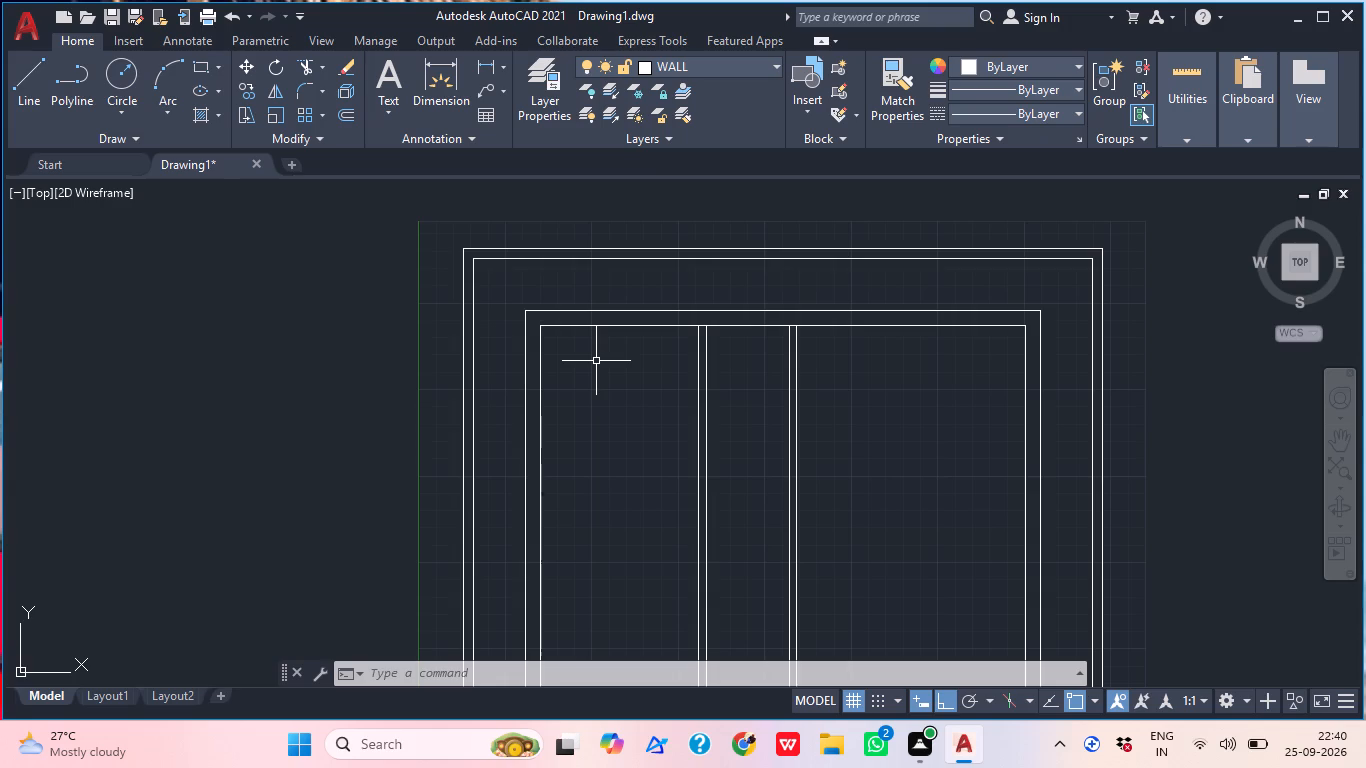
# Offset the inner top wall's lower line 4.5" downward into the rooms.
pyautogui.press('o')
pyautogui.press('Return')
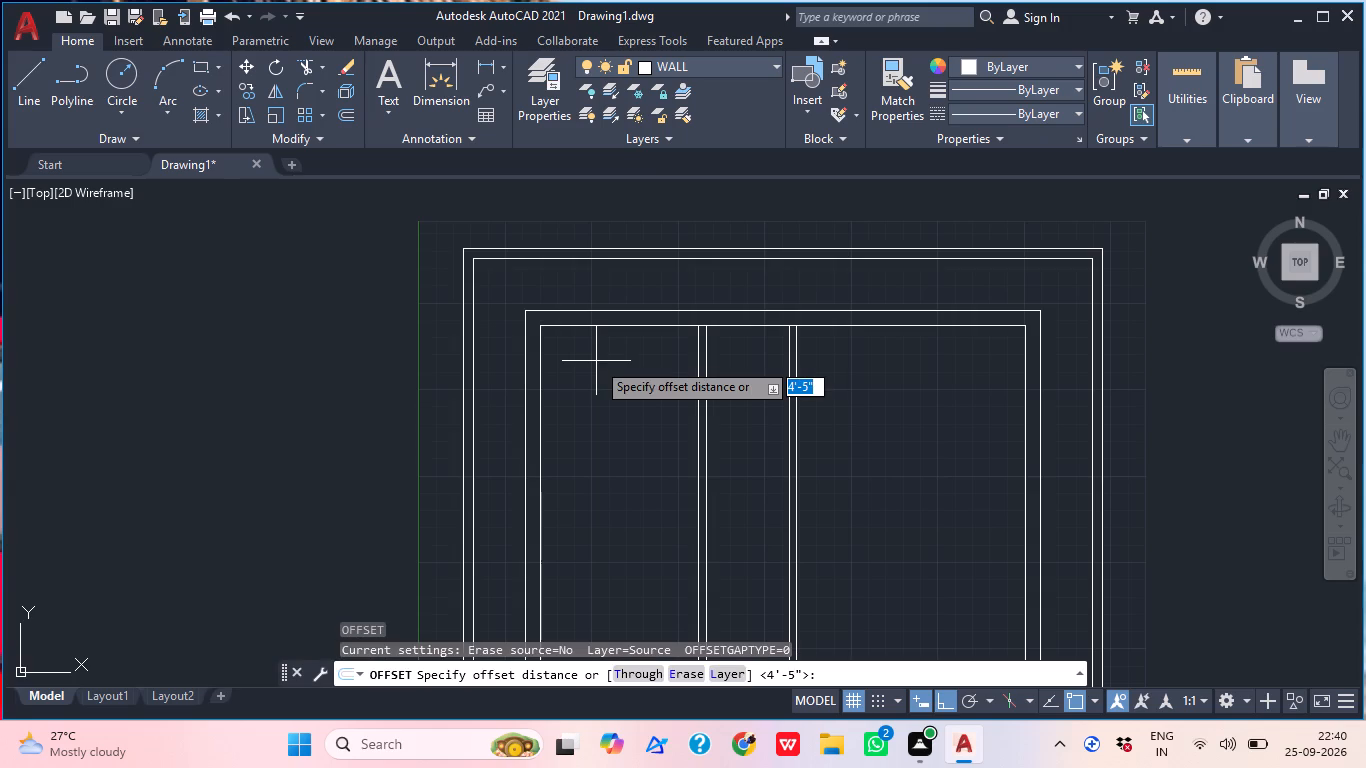
pyautogui.press('4')
pyautogui.press('/')
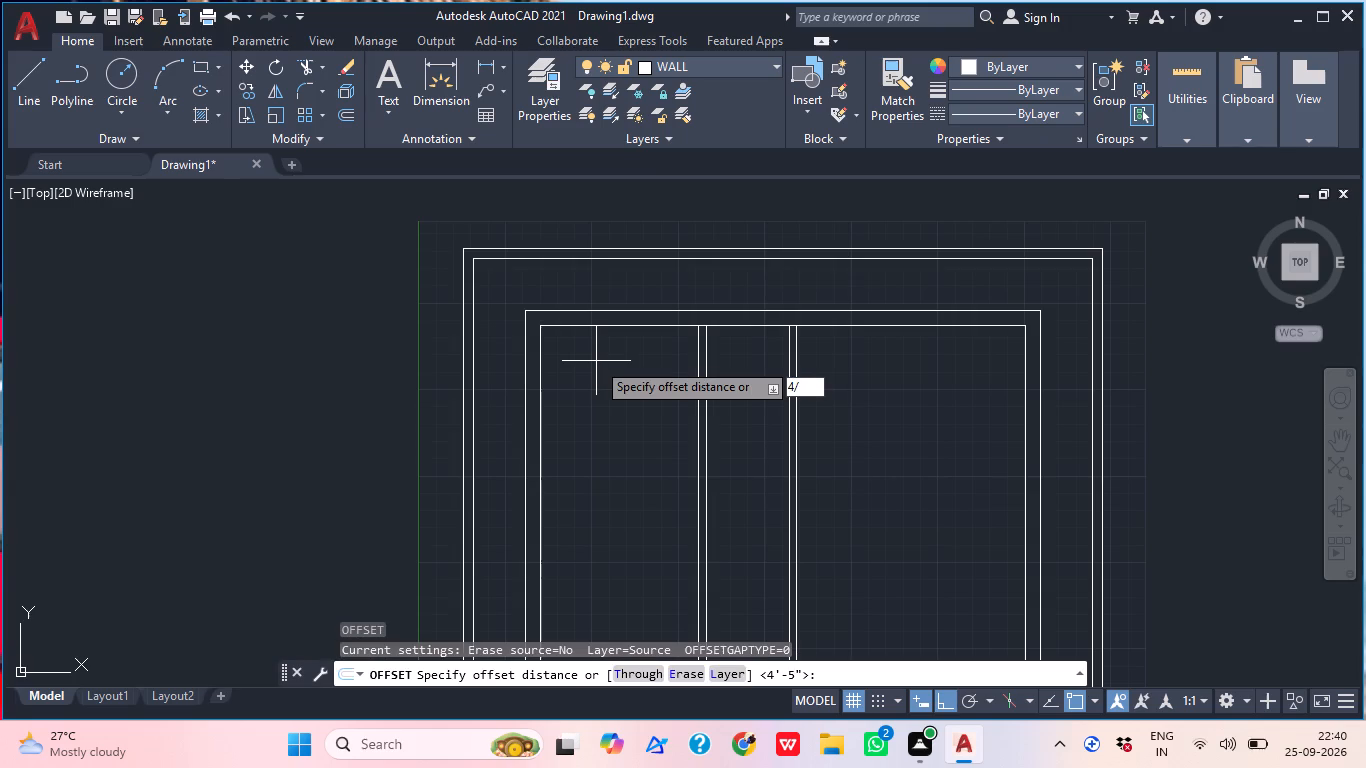
pyautogui.press('BackSpace')
pyautogui.write('.5')
pyautogui.hotkey('shift', '"')
pyautogui.press('Return')
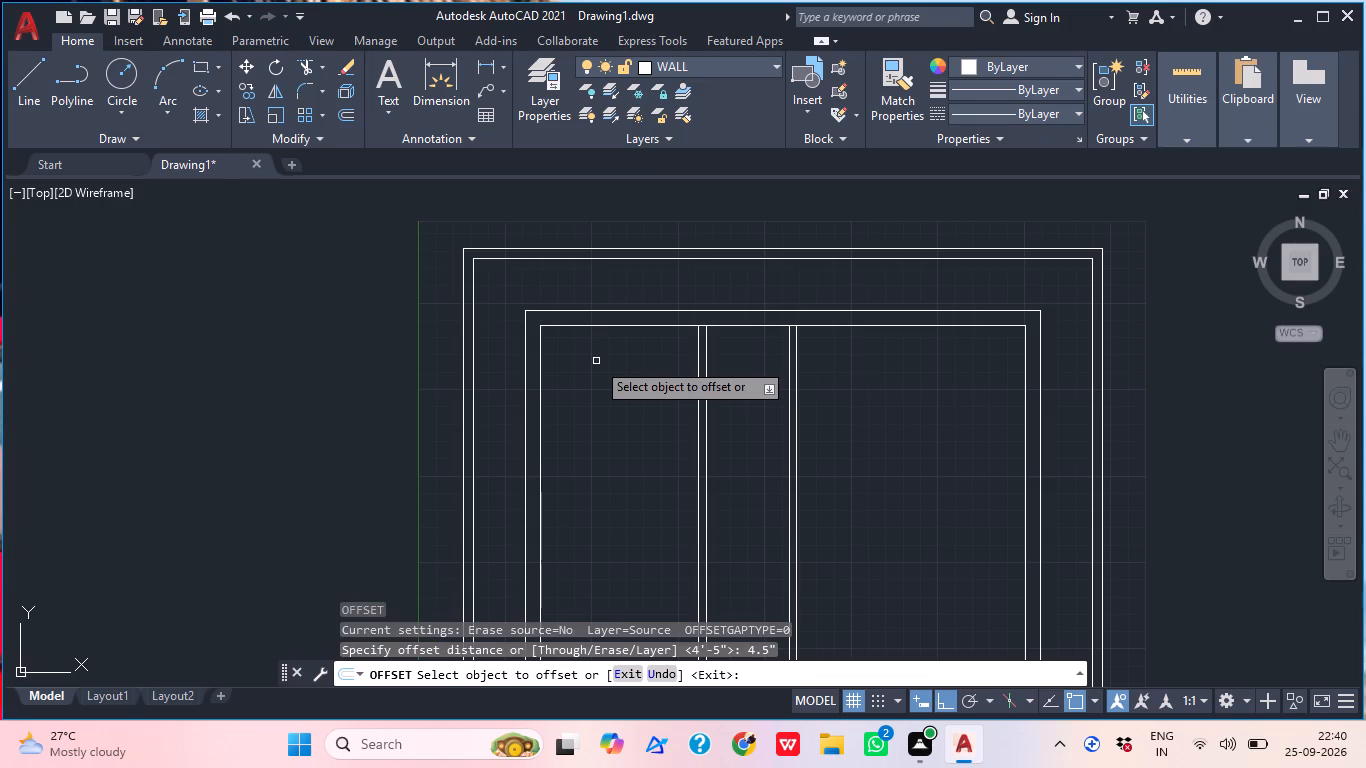
pyautogui.scroll(2, 593, 330)
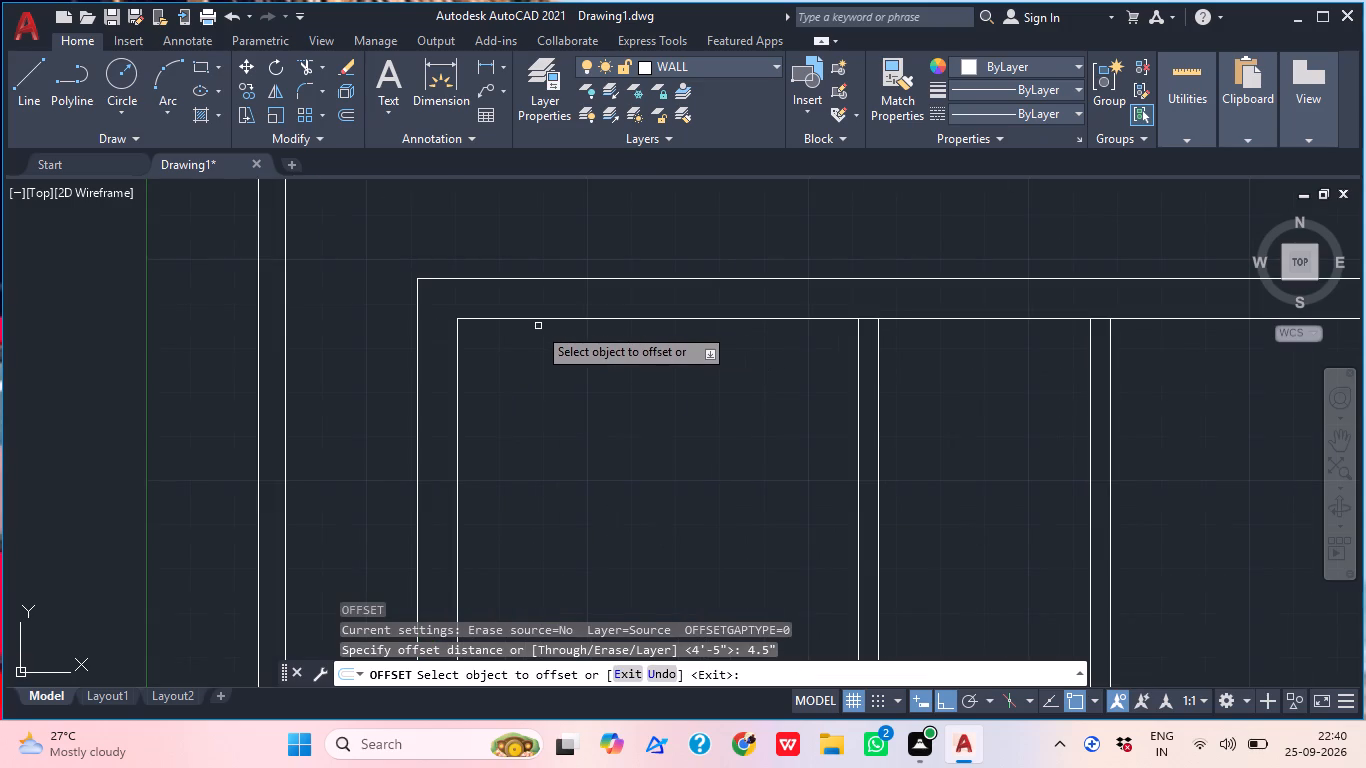
pyautogui.click(521, 319)
pyautogui.doubleClick(517, 362)
pyautogui.moveTo(645, 358); pyautogui.dragTo(425, 350, button='middle')
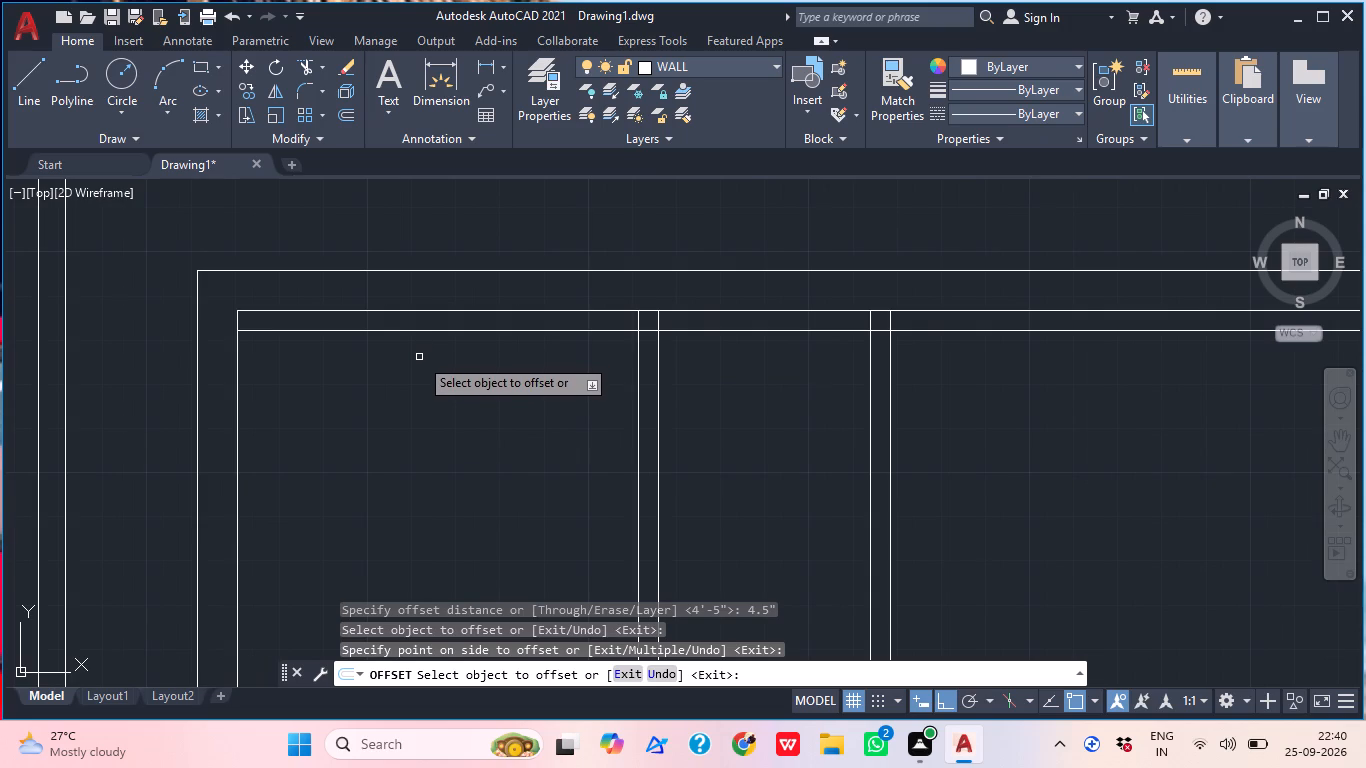
pyautogui.press('Escape')
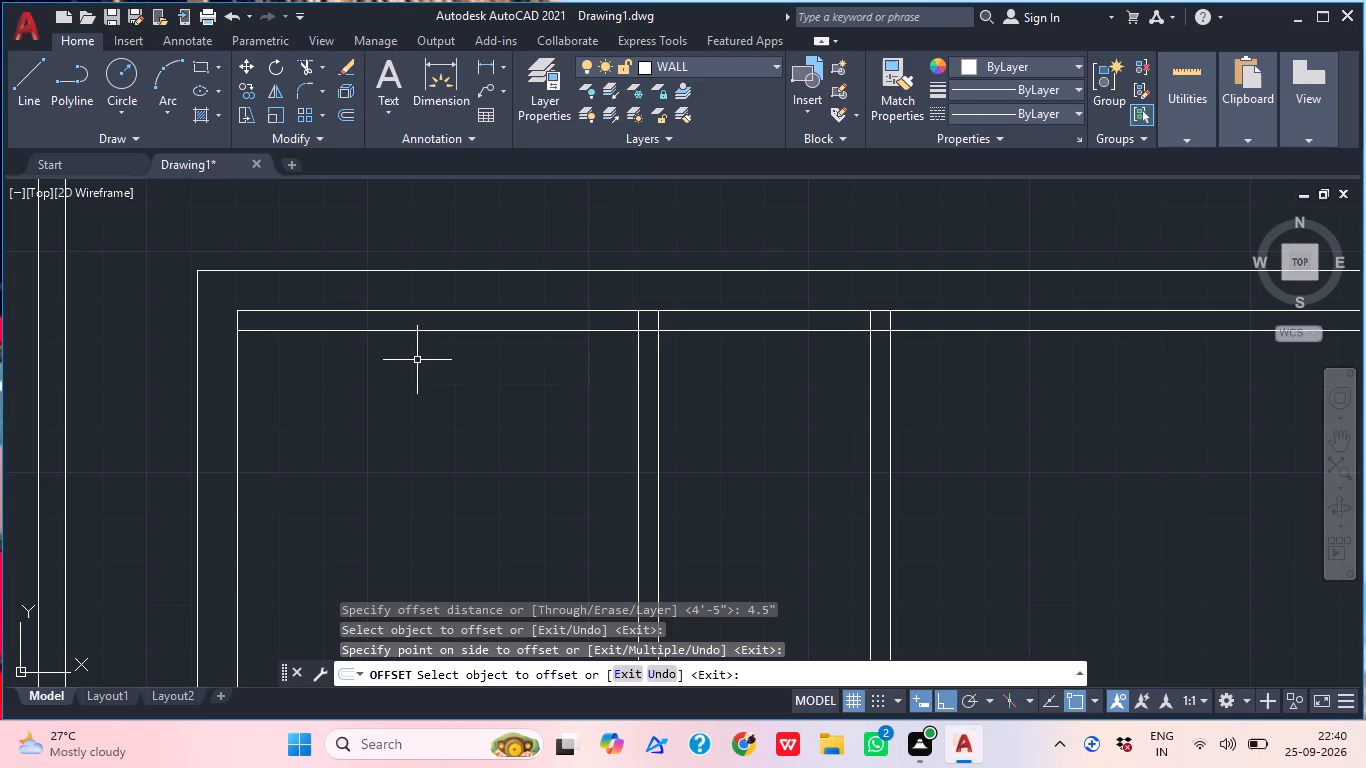
# Extend the inner top wall's original lower line and the left wall's inner line to the outer lines at the upper-left corner.
pyautogui.write('EX')
pyautogui.press('space')
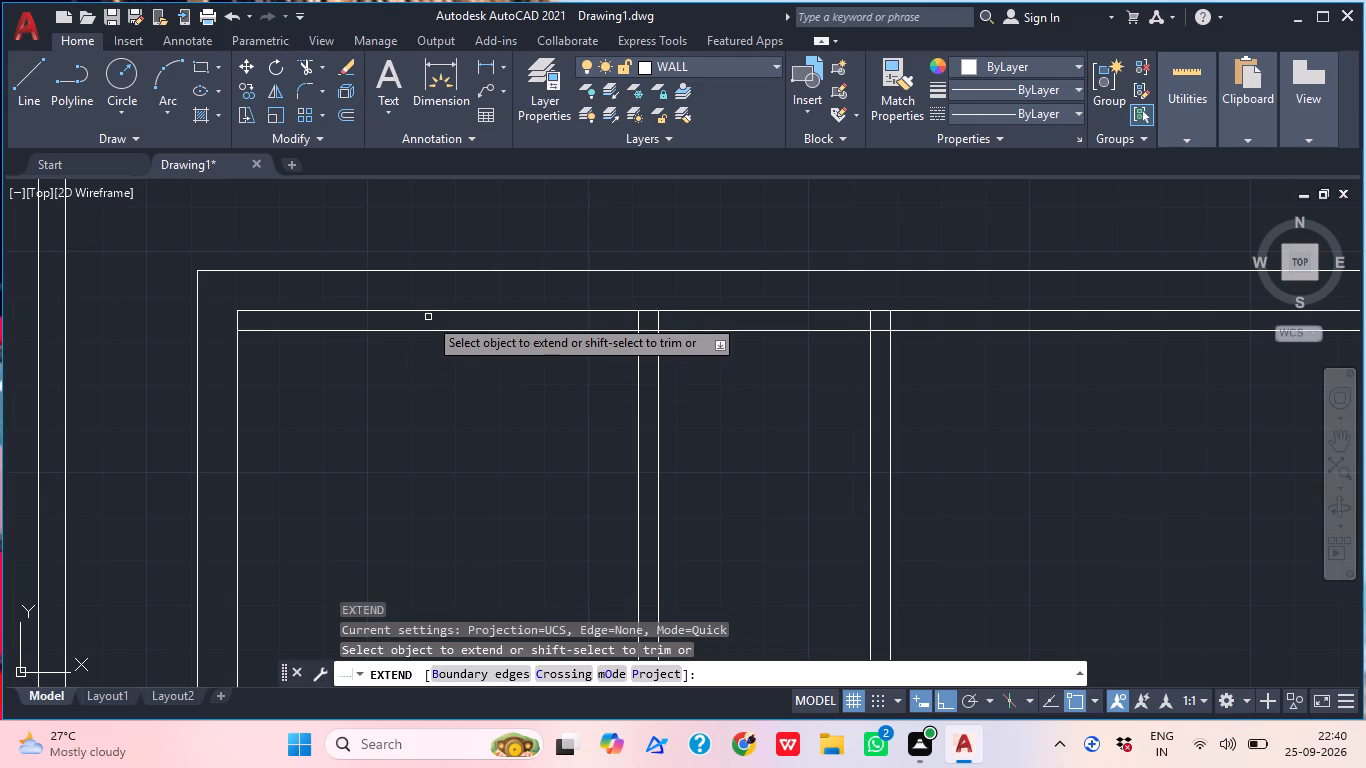
pyautogui.click(271, 310)
pyautogui.click(238, 348)
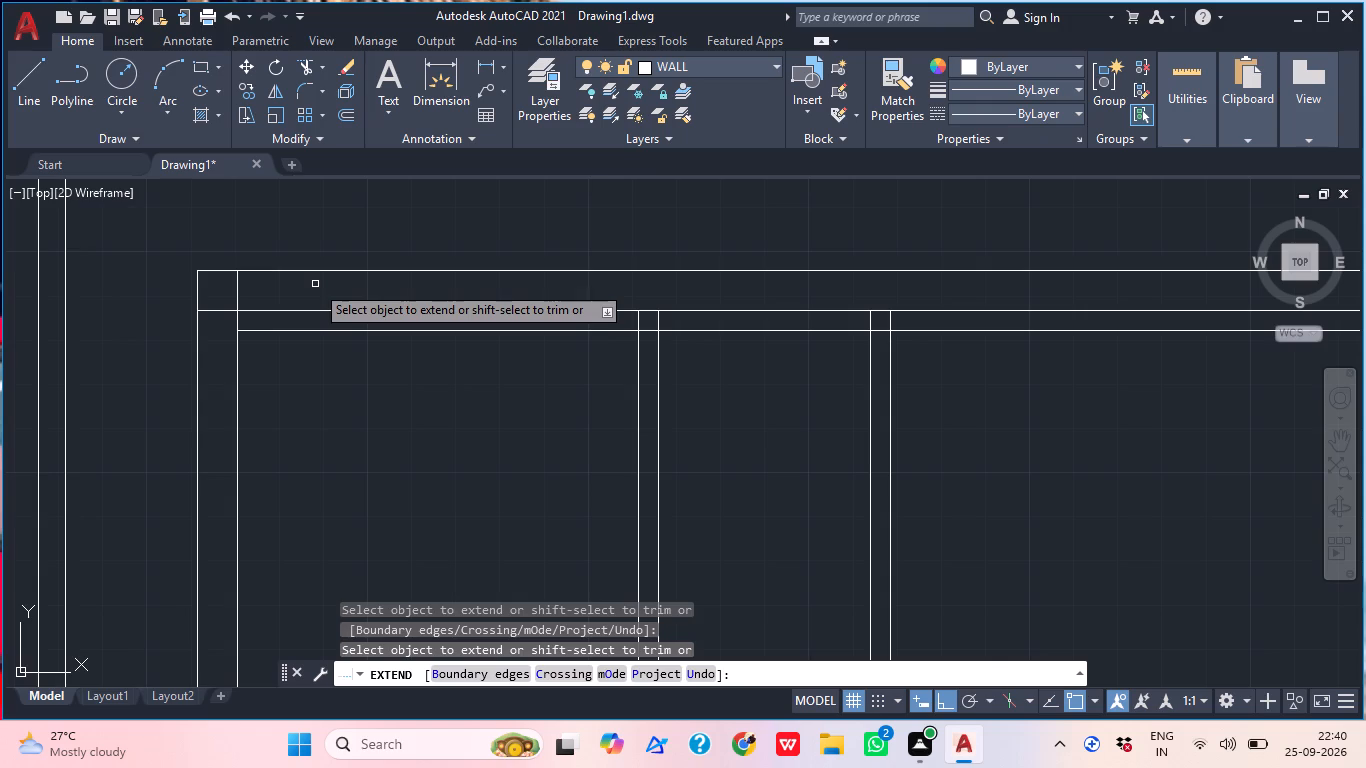
pyautogui.press('Escape')
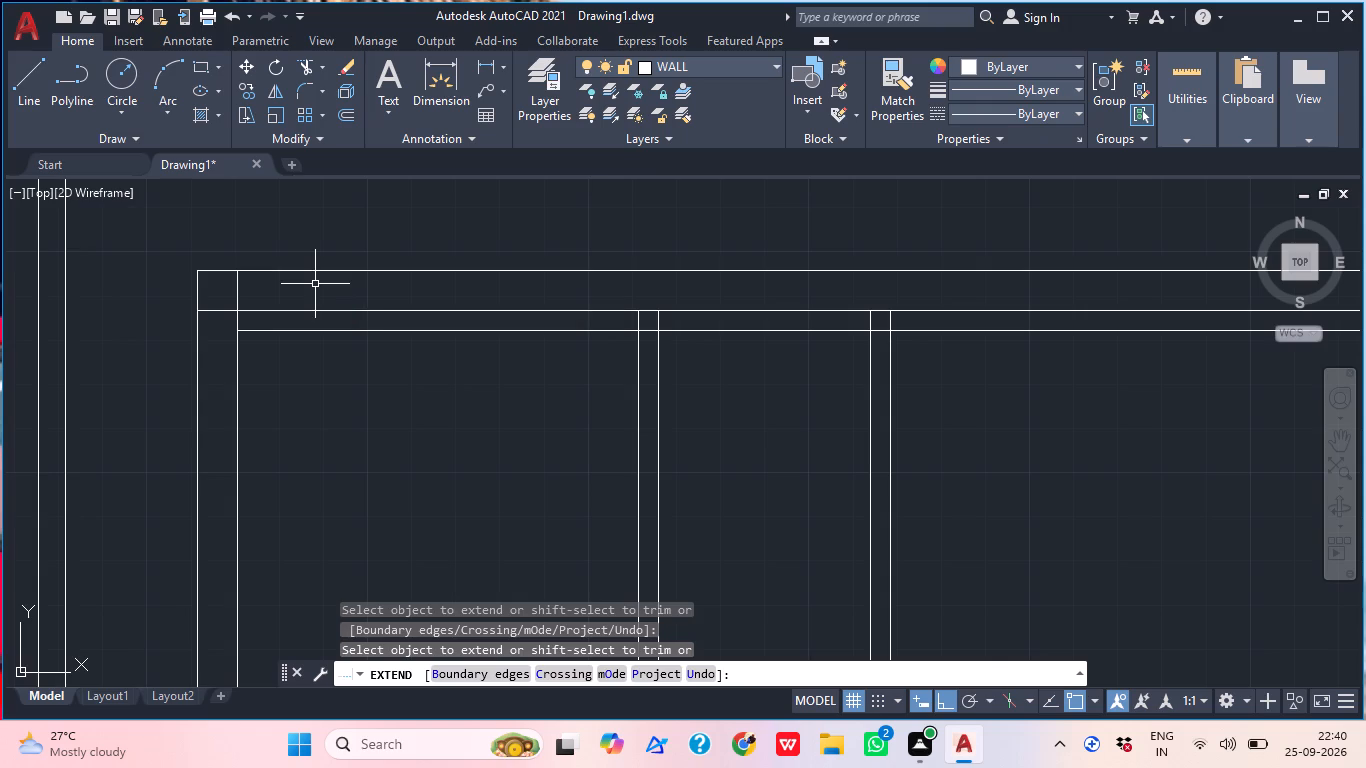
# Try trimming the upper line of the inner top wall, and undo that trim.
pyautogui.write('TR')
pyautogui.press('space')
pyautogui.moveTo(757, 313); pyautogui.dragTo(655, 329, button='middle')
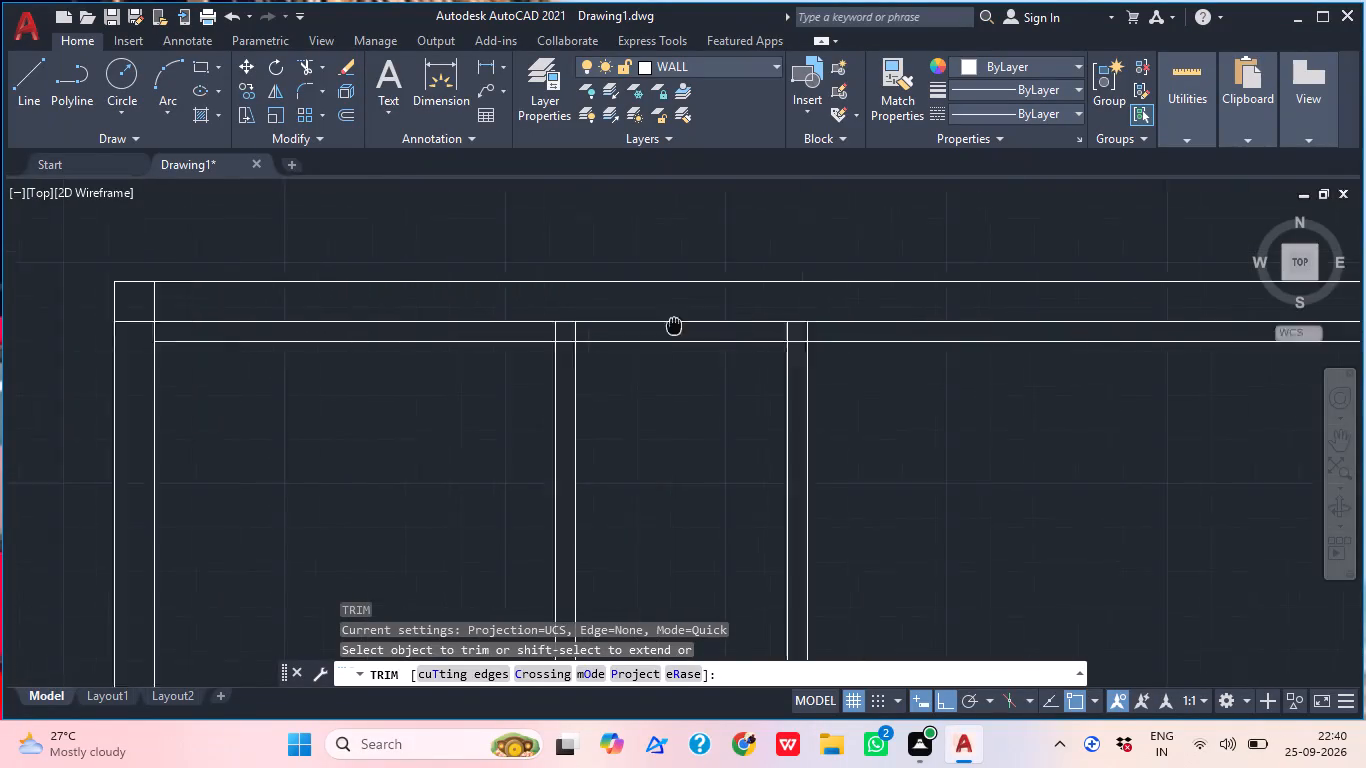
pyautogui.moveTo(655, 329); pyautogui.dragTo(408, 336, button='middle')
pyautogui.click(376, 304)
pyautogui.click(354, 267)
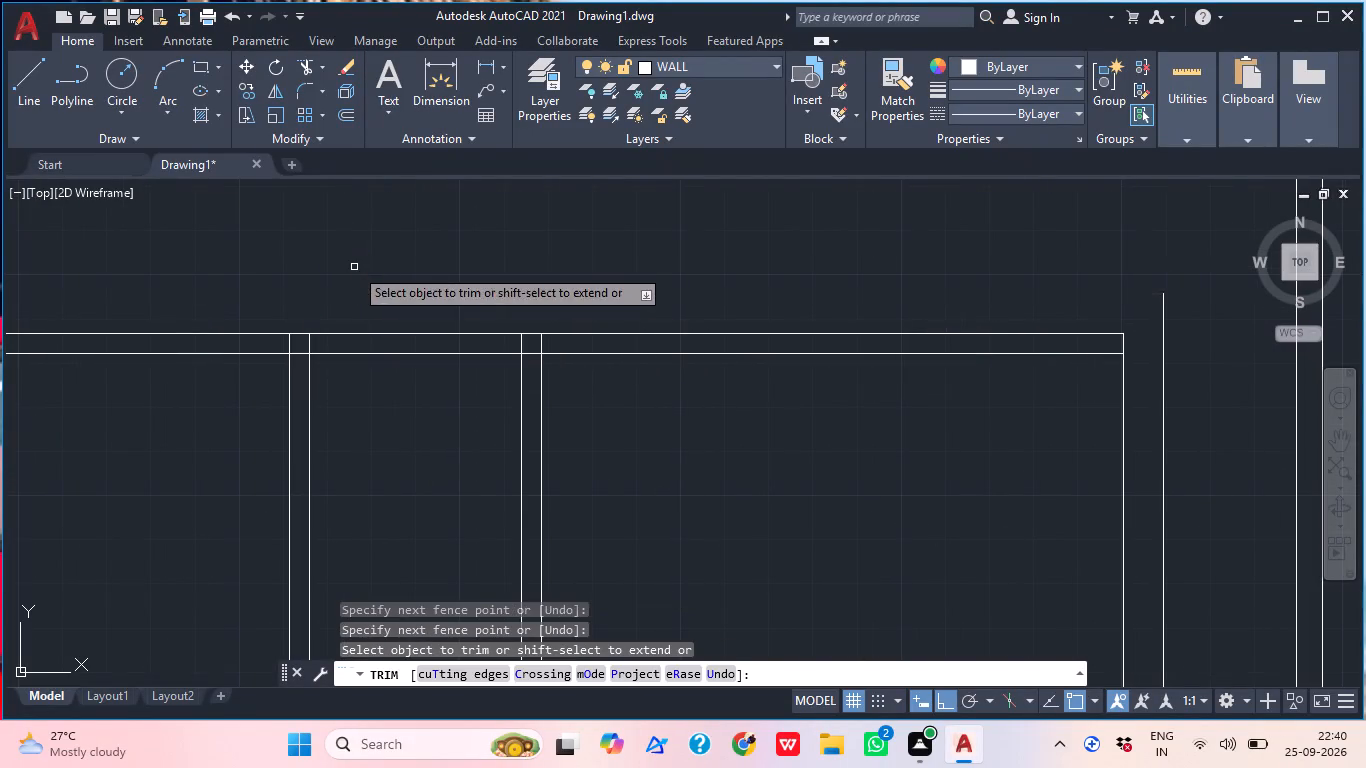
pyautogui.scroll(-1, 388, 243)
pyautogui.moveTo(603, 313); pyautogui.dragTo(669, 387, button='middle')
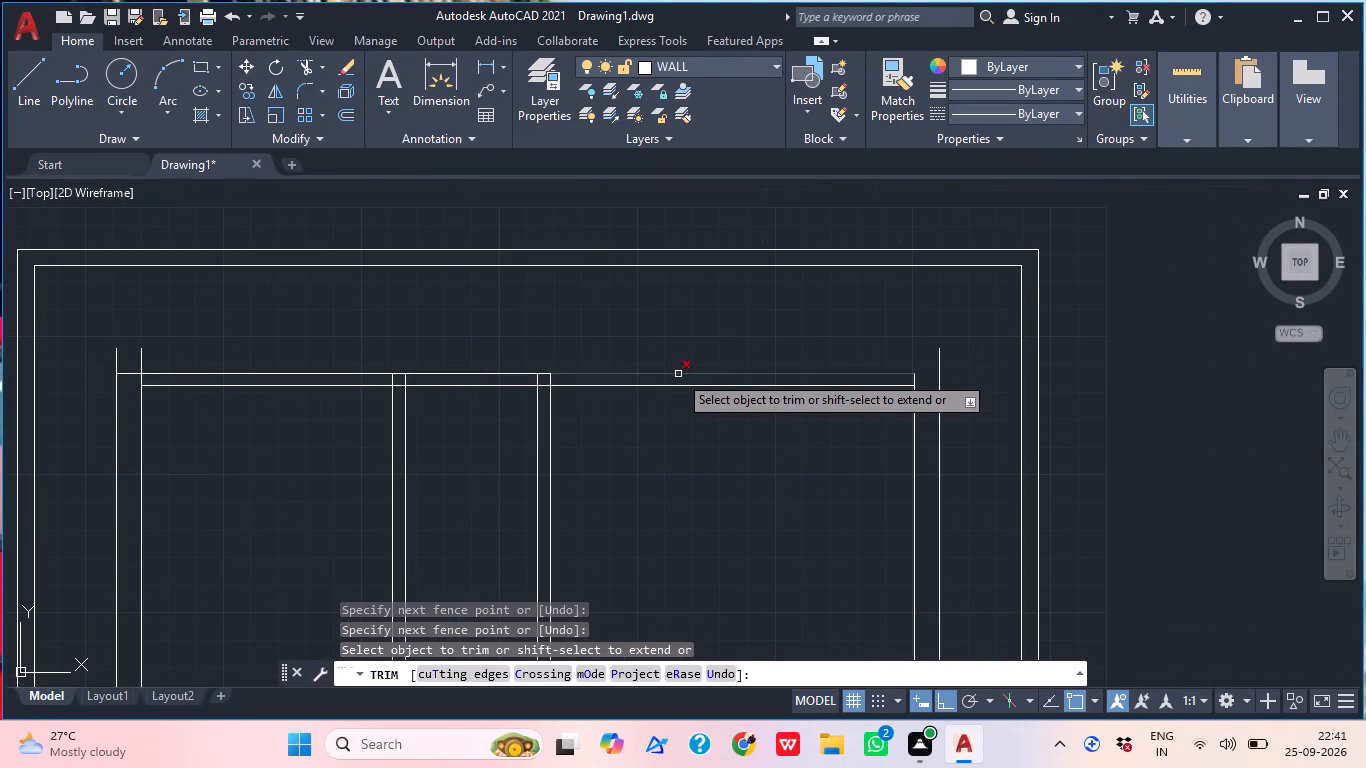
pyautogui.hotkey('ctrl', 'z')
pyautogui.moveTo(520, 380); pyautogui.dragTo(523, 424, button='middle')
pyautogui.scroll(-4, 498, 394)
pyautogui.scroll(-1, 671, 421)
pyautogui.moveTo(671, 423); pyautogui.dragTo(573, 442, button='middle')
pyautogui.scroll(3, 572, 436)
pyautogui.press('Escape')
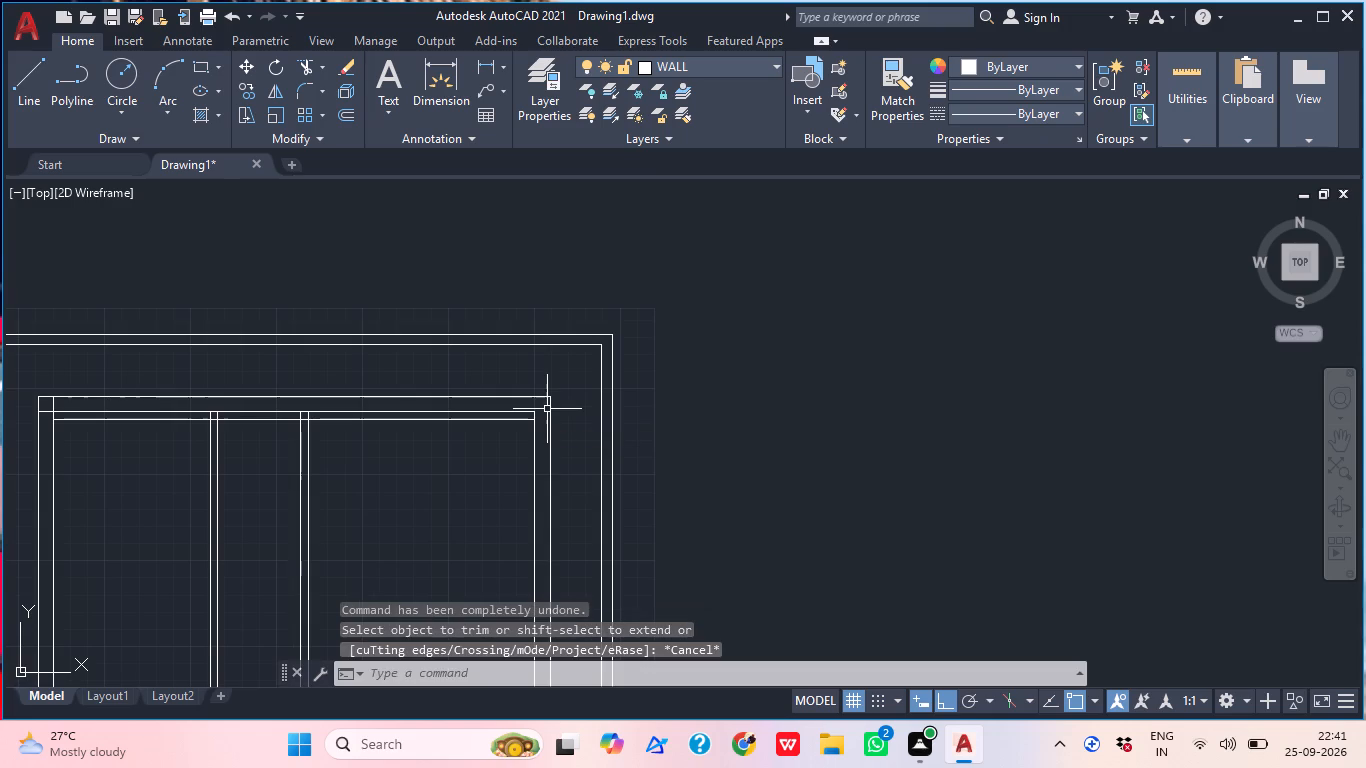
# Extend the inner top wall's original lower line and the right wall's inner line to the outer lines at the upper-right corner.
pyautogui.write('EX')
pyautogui.press('space')
pyautogui.scroll(3, 562, 426)
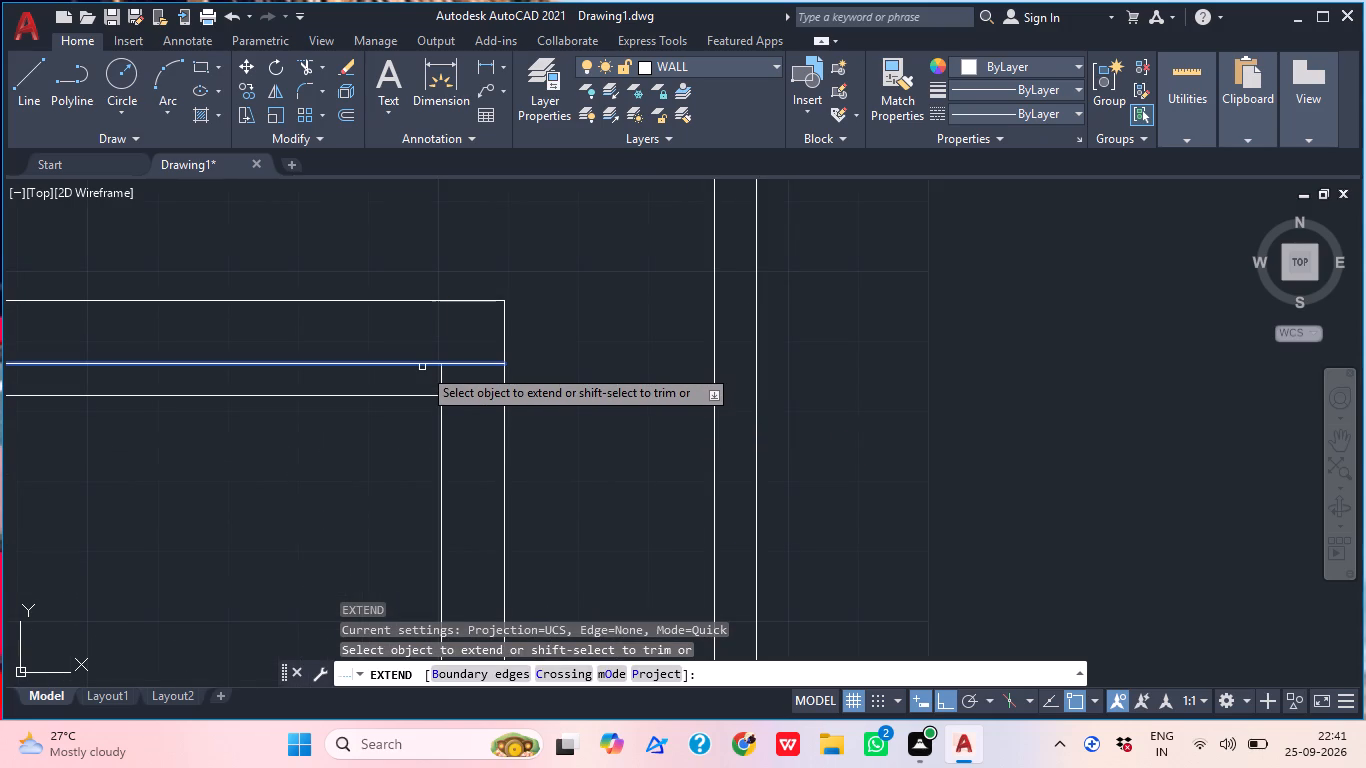
pyautogui.click(421, 364)
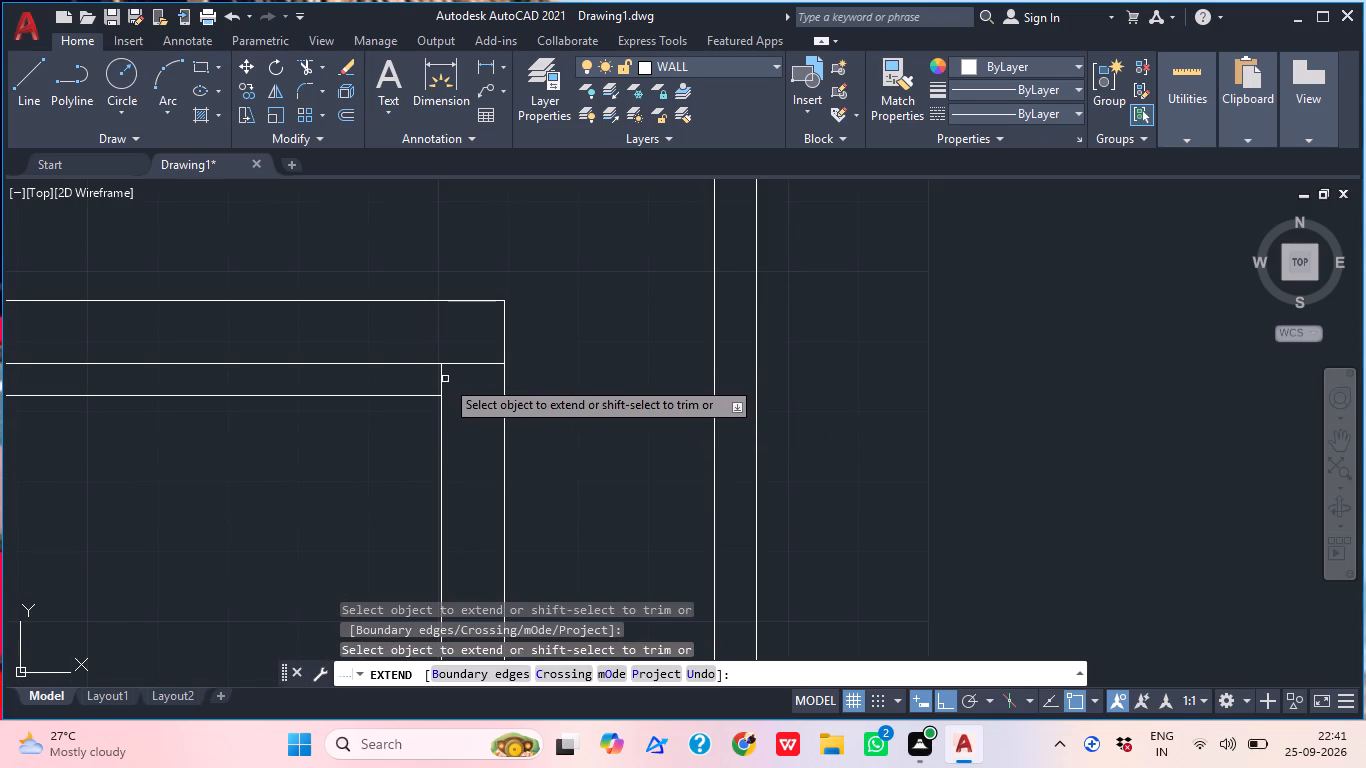
pyautogui.click(439, 380)
pyautogui.scroll(-2, 494, 350)
pyautogui.moveTo(494, 350); pyautogui.dragTo(496, 350, button='middle')
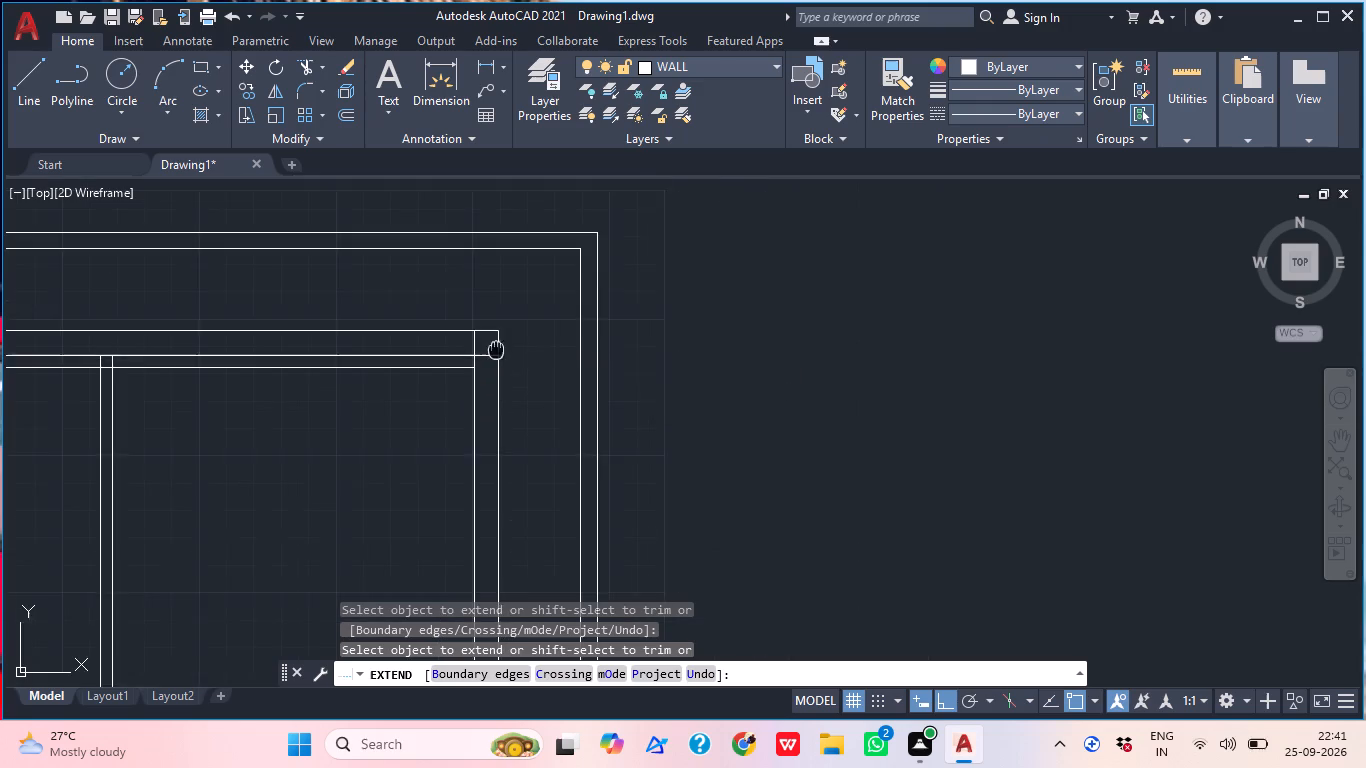
pyautogui.moveTo(496, 350); pyautogui.dragTo(598, 391, button='middle')
pyautogui.press('Escape')
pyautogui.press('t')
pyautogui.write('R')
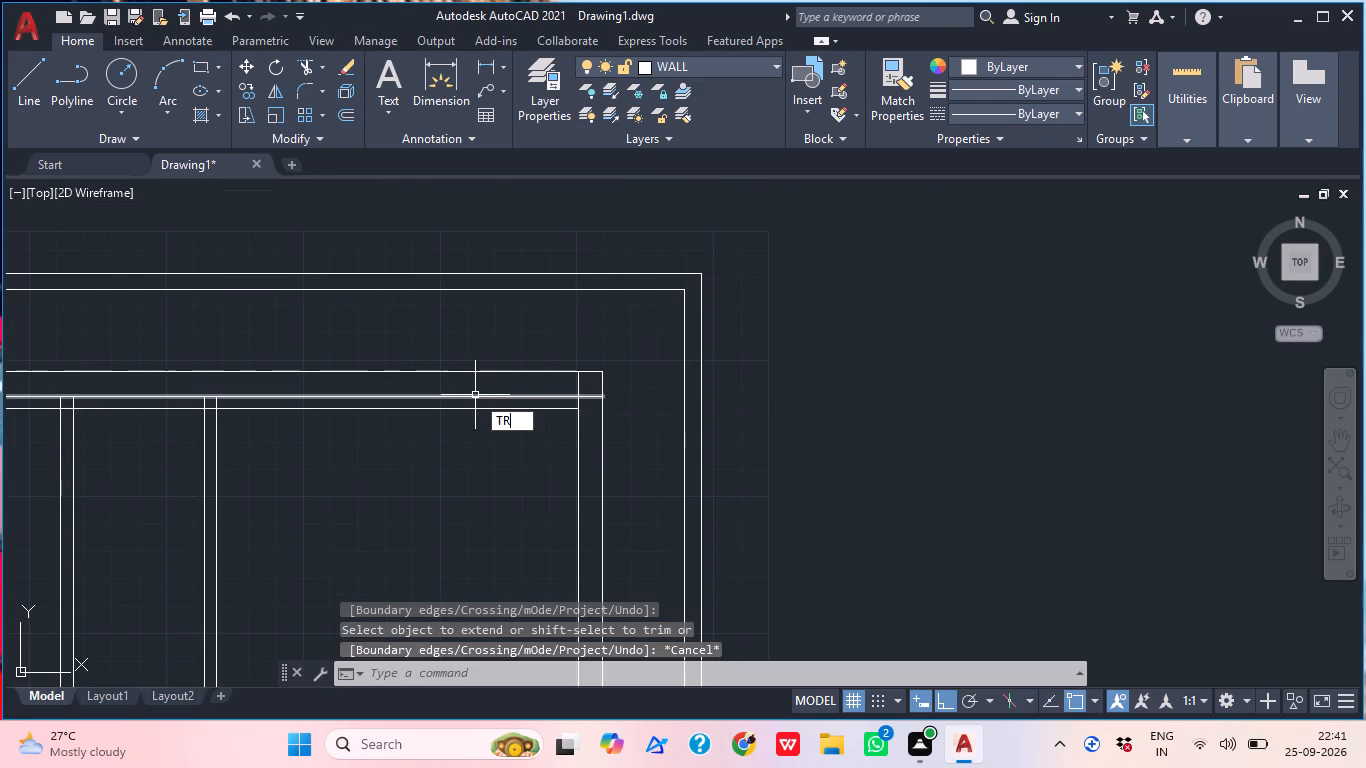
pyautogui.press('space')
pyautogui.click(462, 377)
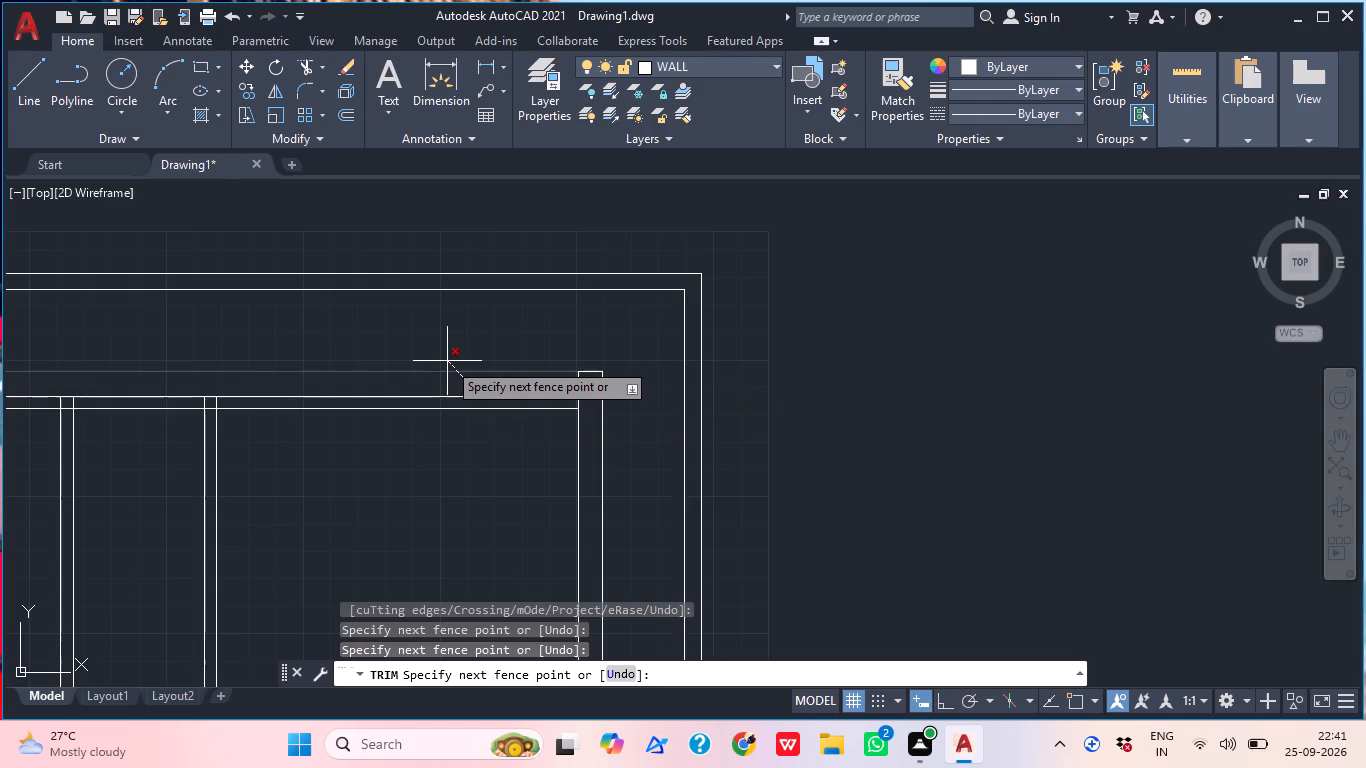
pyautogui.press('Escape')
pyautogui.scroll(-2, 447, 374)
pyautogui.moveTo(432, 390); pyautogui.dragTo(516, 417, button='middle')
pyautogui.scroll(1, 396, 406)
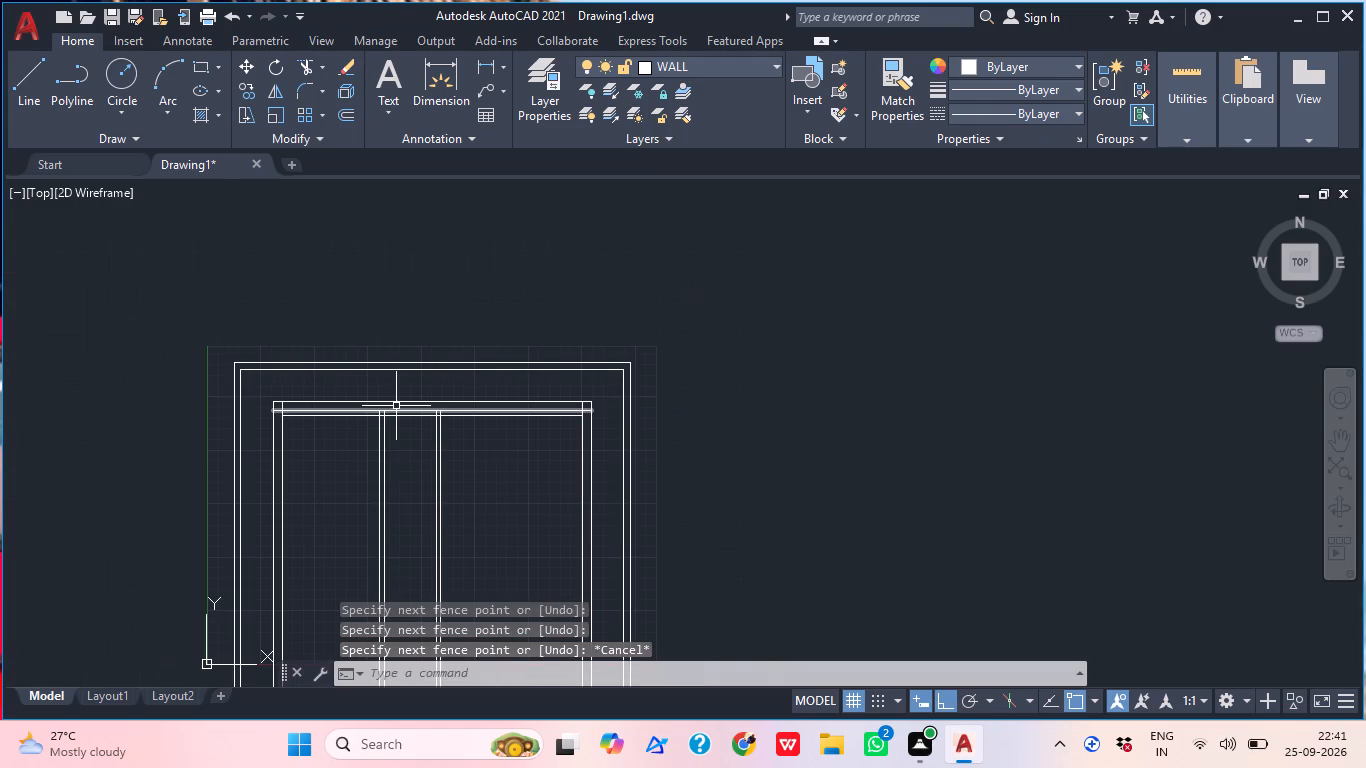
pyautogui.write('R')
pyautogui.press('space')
# Trim the left middle vertical wall pair above the offset line, and trim the offset line between that pair.
pyautogui.scroll(3, 380, 418)
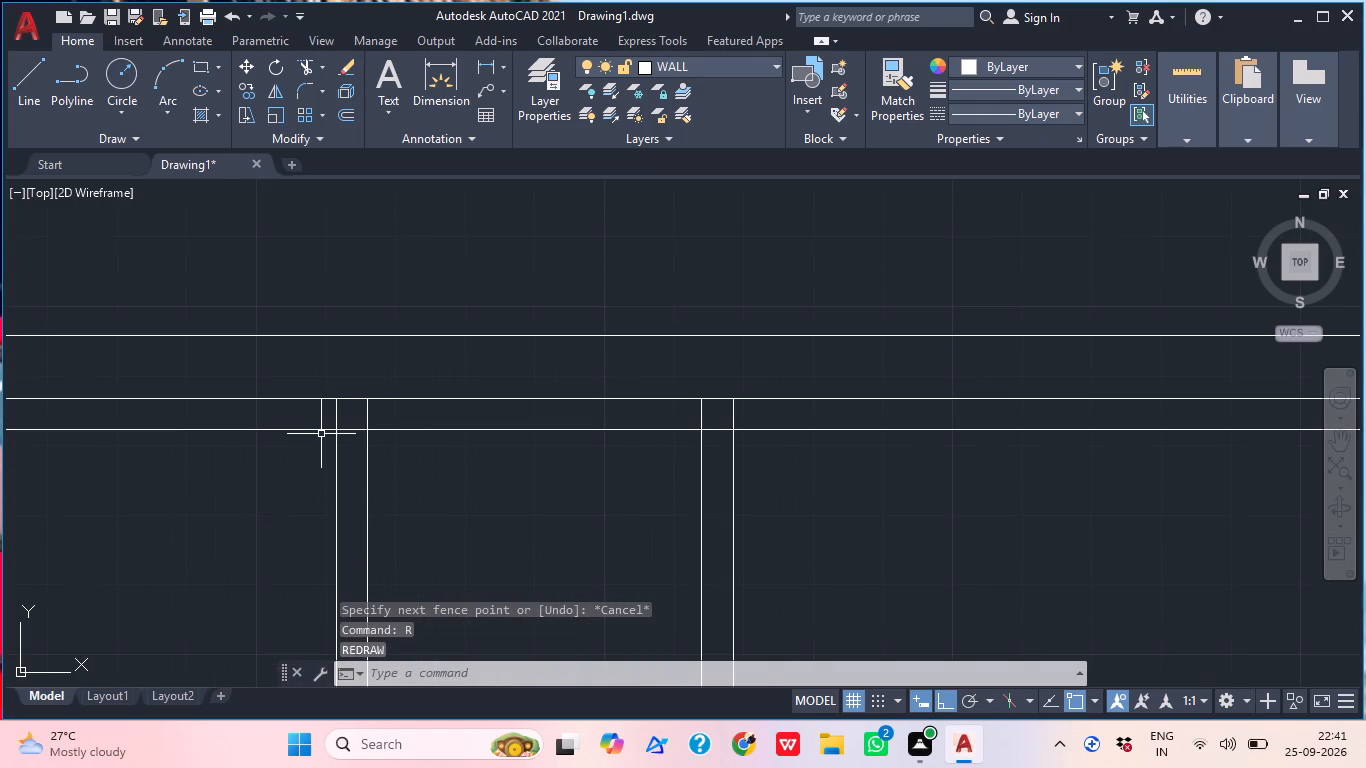
pyautogui.press('t')
pyautogui.write('R')
pyautogui.press('space')
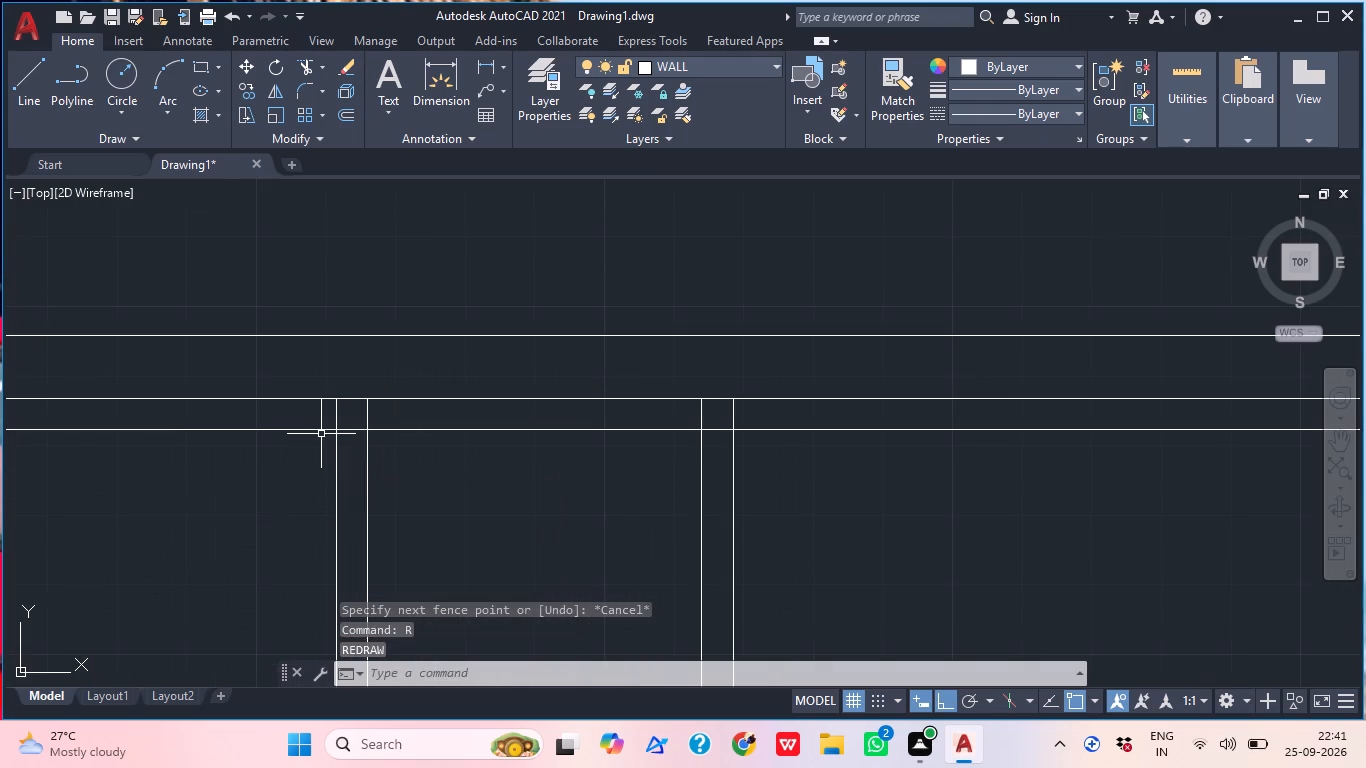
pyautogui.scroll(1, 338, 419)
pyautogui.click(338, 419)
pyautogui.click(326, 410)
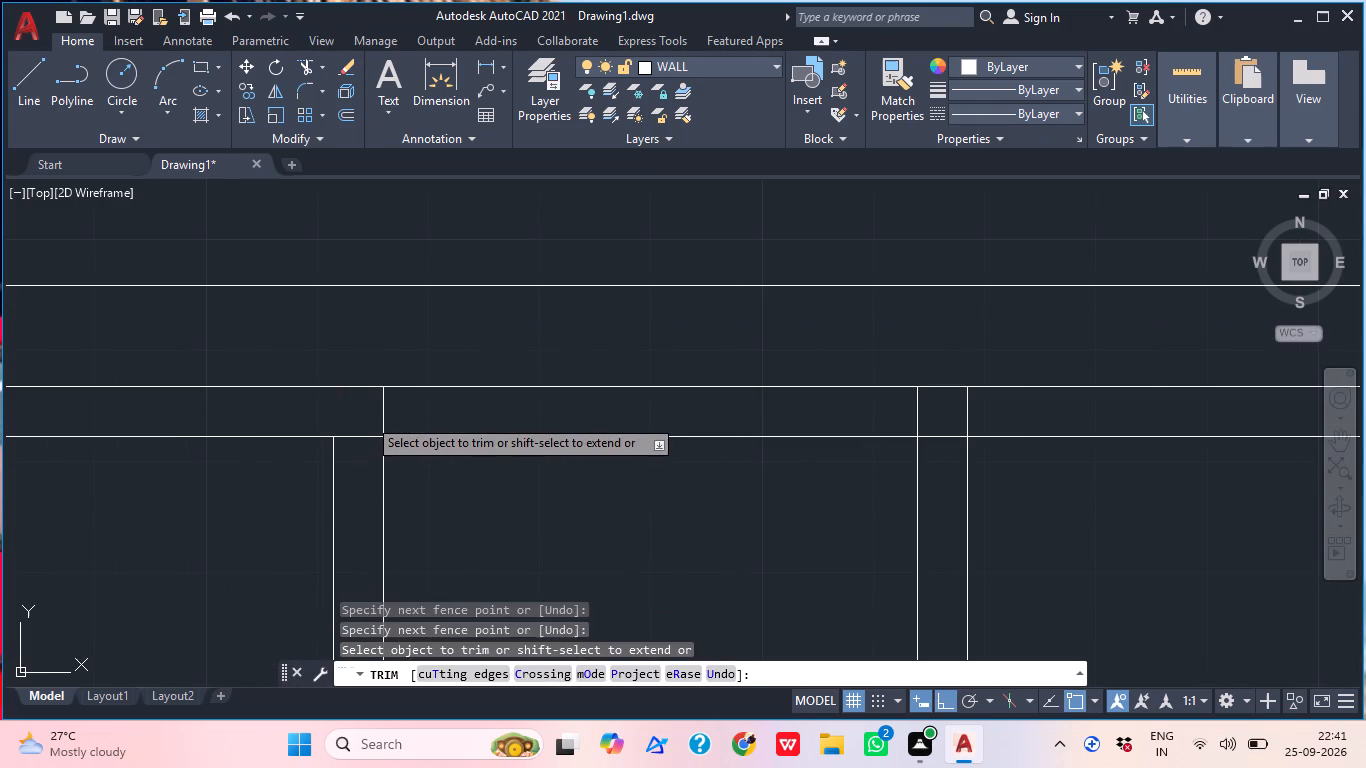
pyautogui.click(367, 417)
pyautogui.click(396, 414)
pyautogui.moveTo(368, 433); pyautogui.dragTo(353, 449)
pyautogui.click(353, 449)
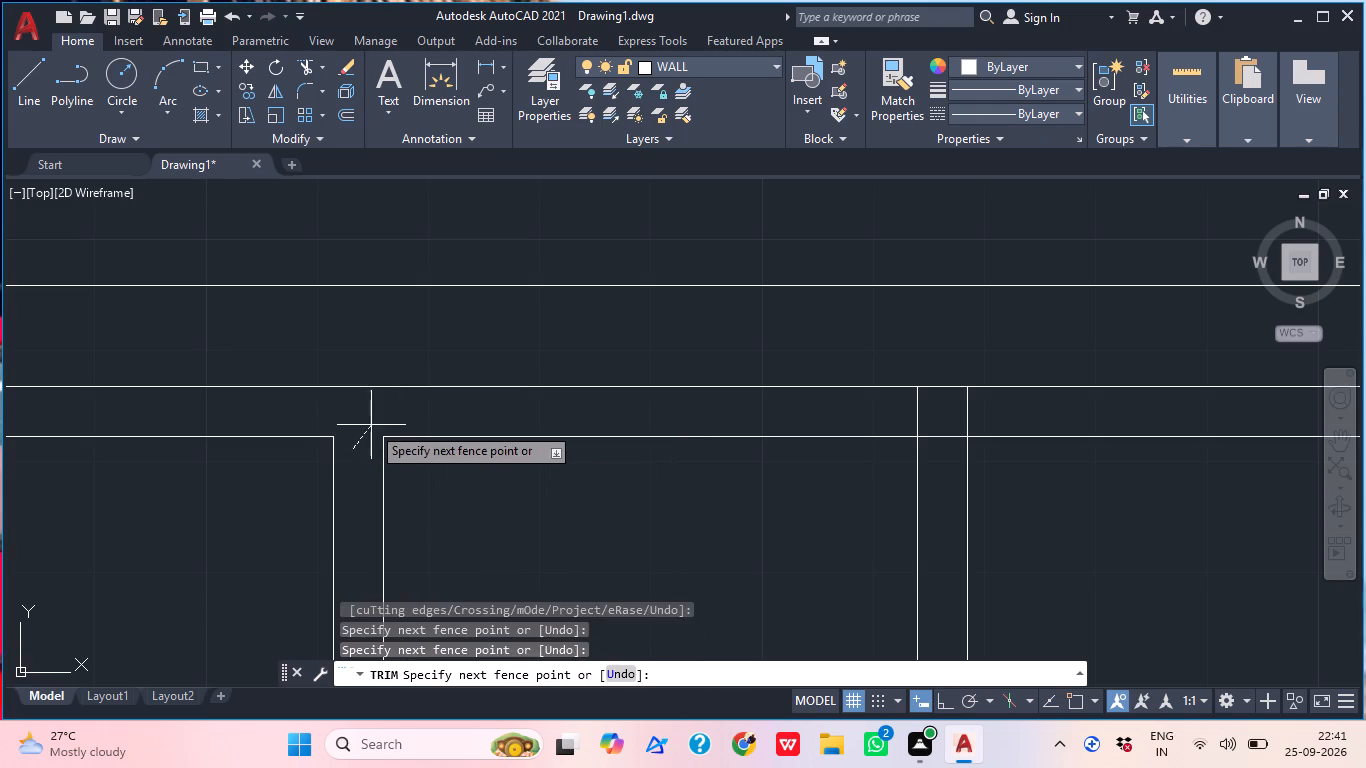
pyautogui.click(376, 418)
pyautogui.scroll(-2, 384, 416)
pyautogui.moveTo(419, 424); pyautogui.dragTo(518, 444, button='middle')
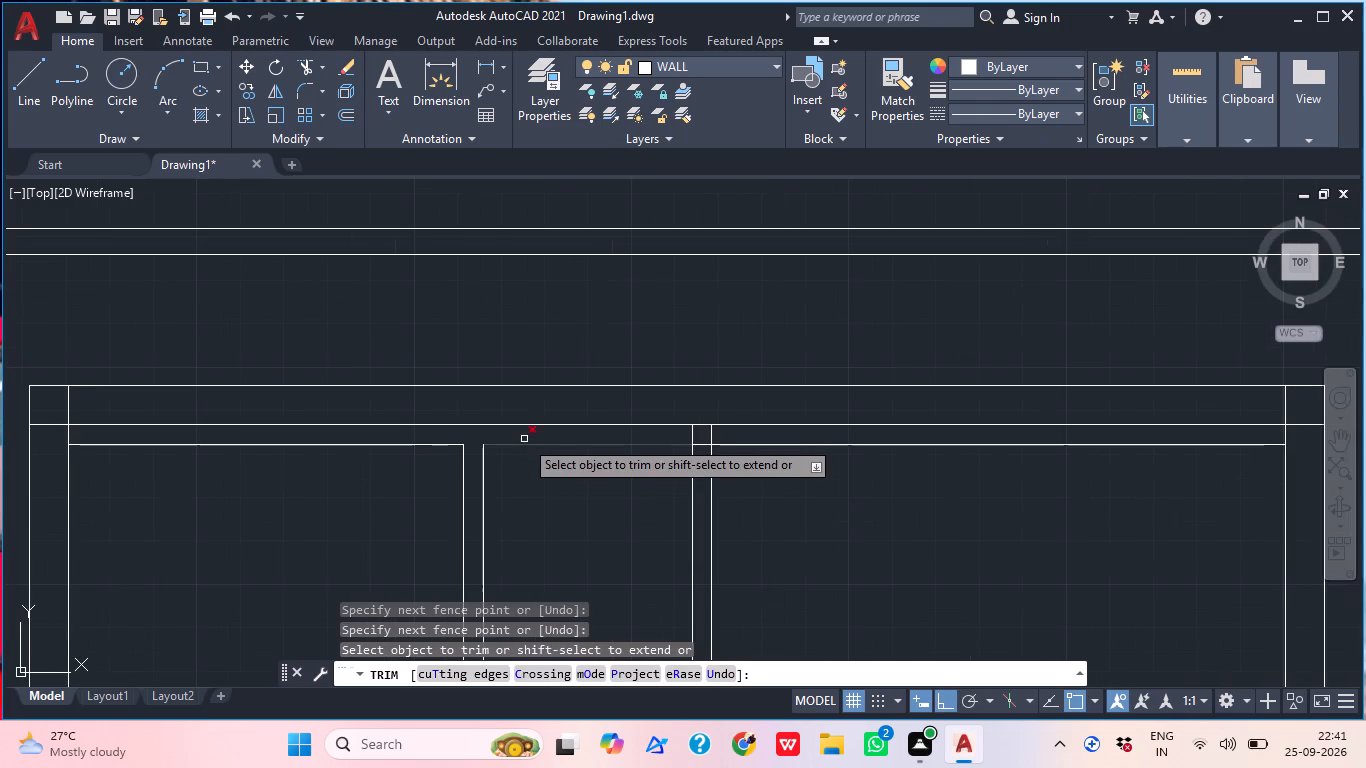
# Trim the right middle vertical wall pair above the offset line, and trim the offset line between that pair.
pyautogui.press('z')
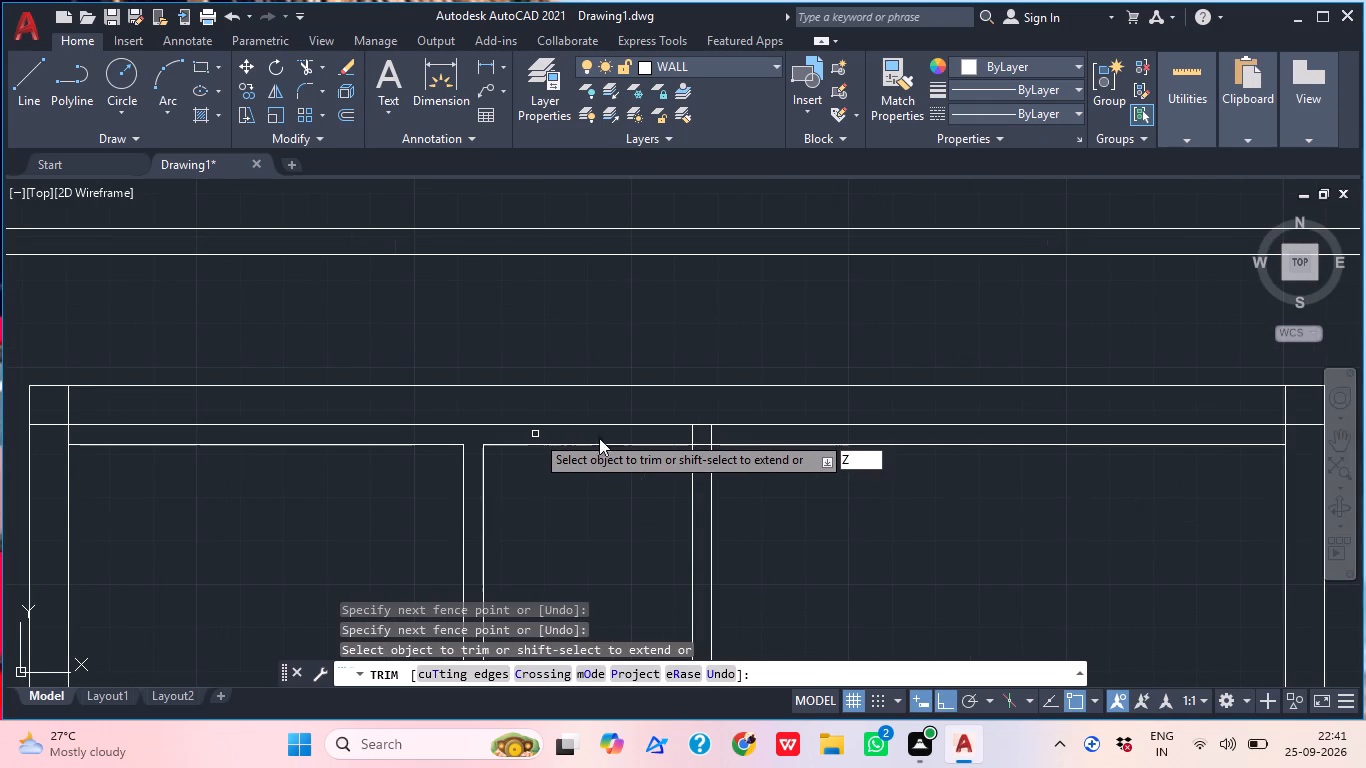
pyautogui.press('Escape')
pyautogui.press('space')
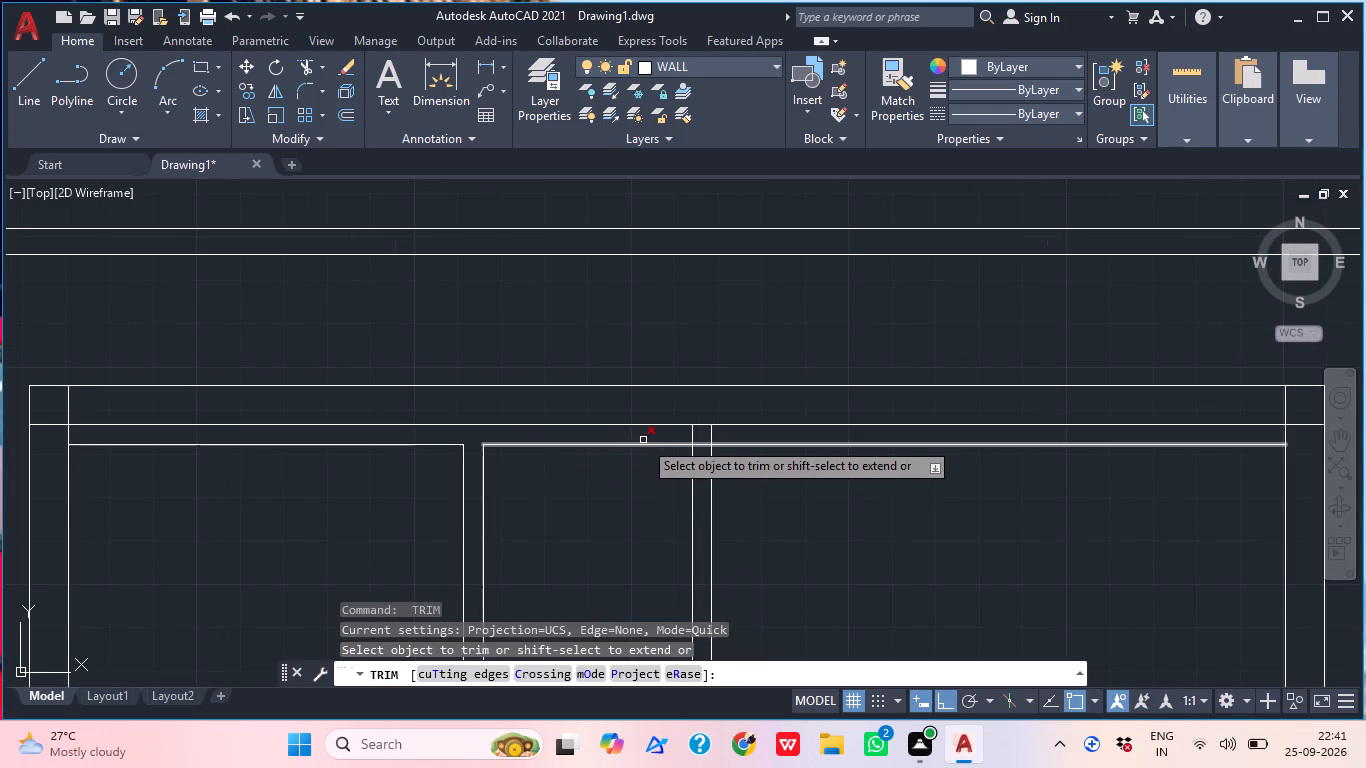
pyautogui.scroll(2, 646, 436)
pyautogui.click(716, 432)
pyautogui.click(781, 440)
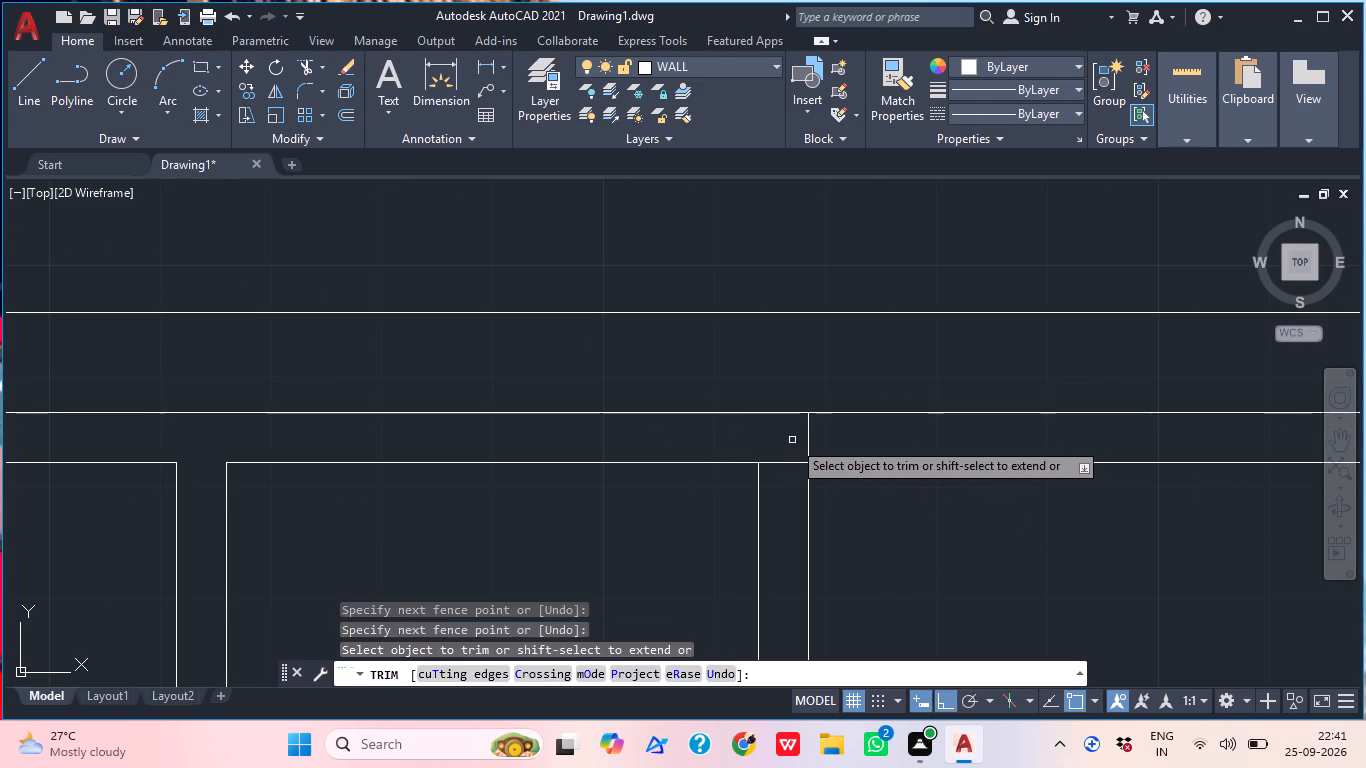
pyautogui.click(815, 436)
pyautogui.click(781, 445)
pyautogui.click(786, 451)
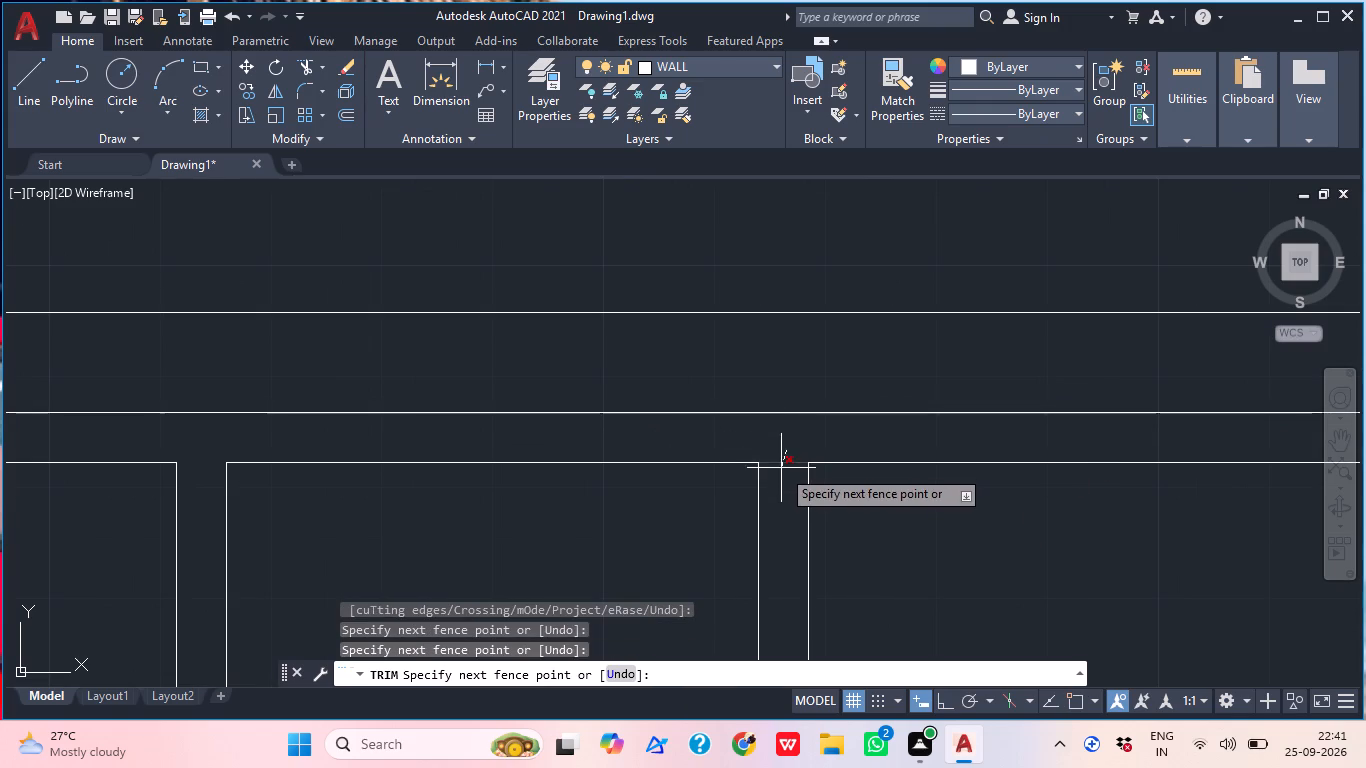
pyautogui.click(780, 470)
pyautogui.press('Escape')
pyautogui.scroll(-1, 801, 453)
pyautogui.moveTo(801, 453); pyautogui.dragTo(694, 427, button='middle')
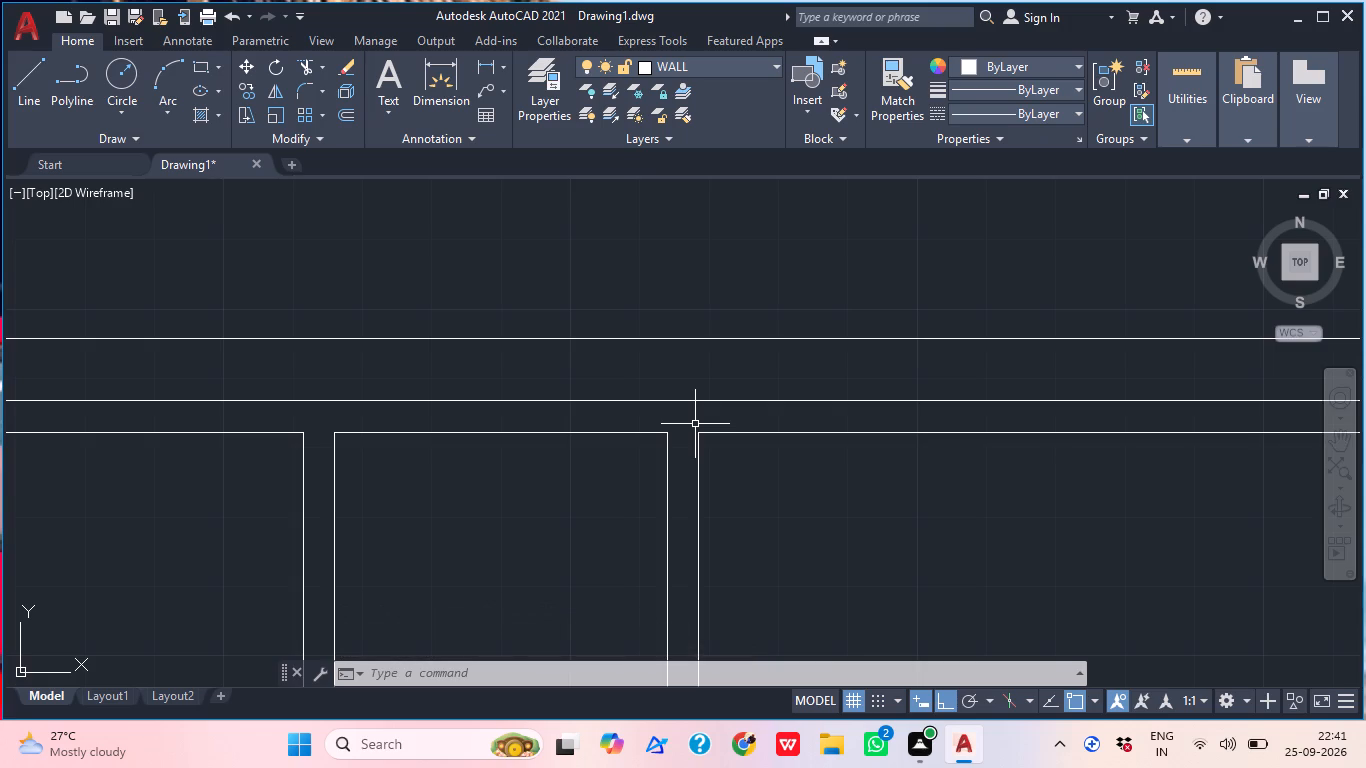
pyautogui.press('Escape')
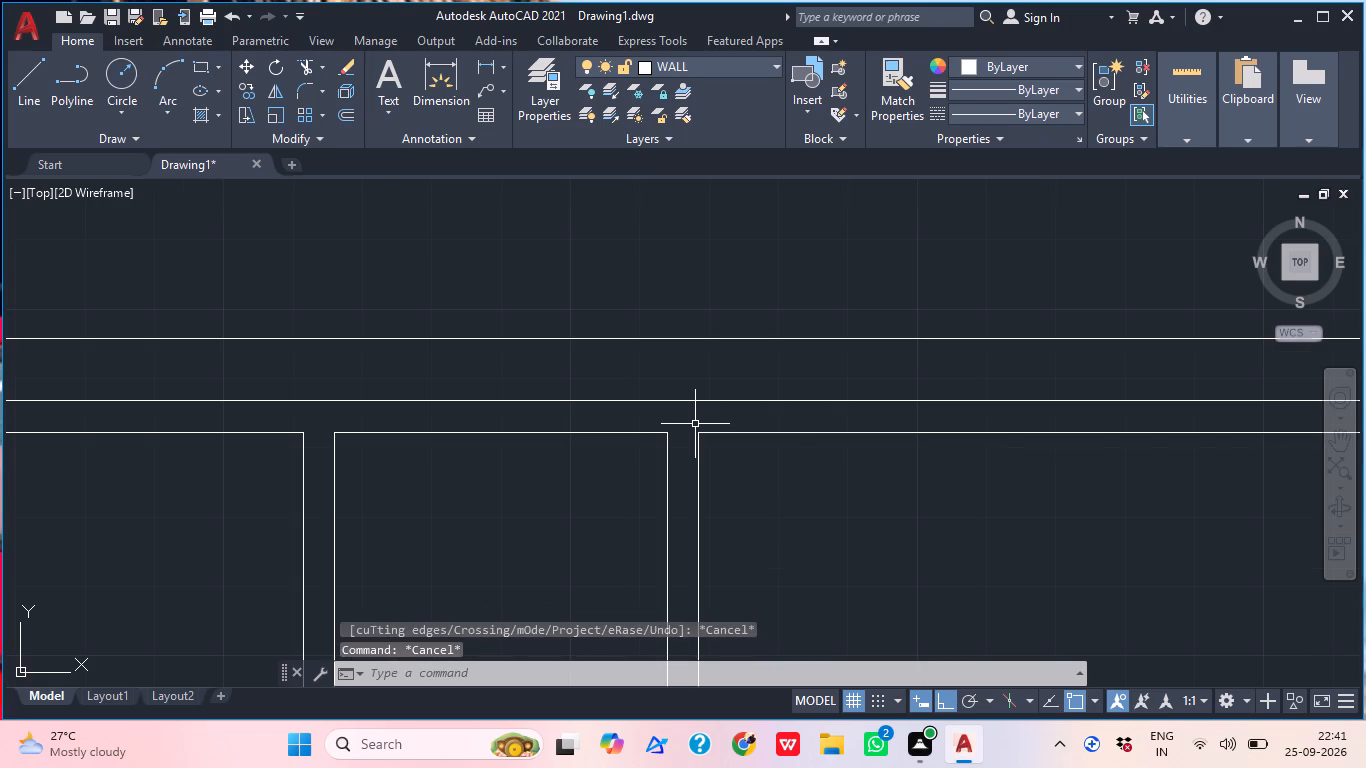
# Examine the inner top wall's corners and its junctions with the middle vertical walls.
pyautogui.scroll(-1, 695, 424)
pyautogui.moveTo(714, 460); pyautogui.dragTo(635, 432, button='middle')
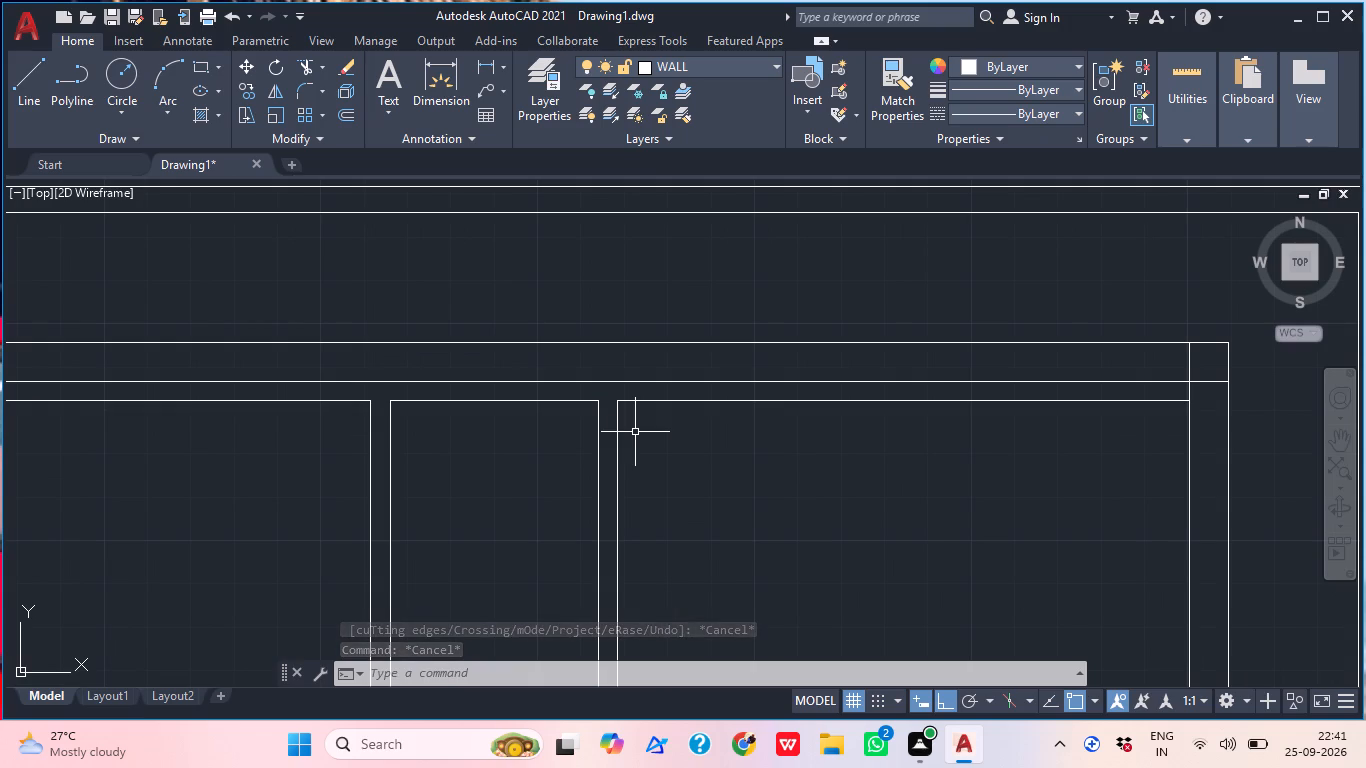
pyautogui.scroll(-4, 635, 432)
pyautogui.moveTo(632, 443); pyautogui.dragTo(608, 408, button='middle')
pyautogui.scroll(2, 546, 404)
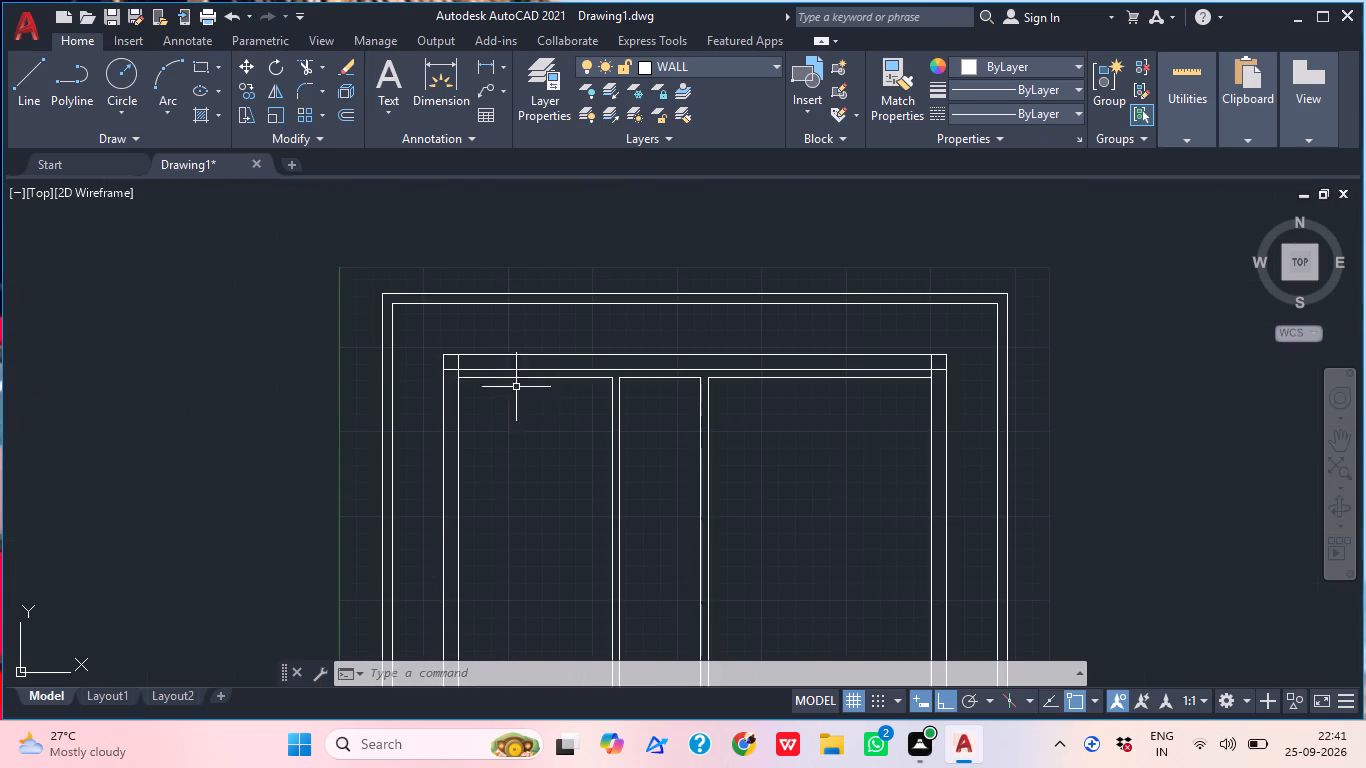
pyautogui.scroll(4, 470, 377)
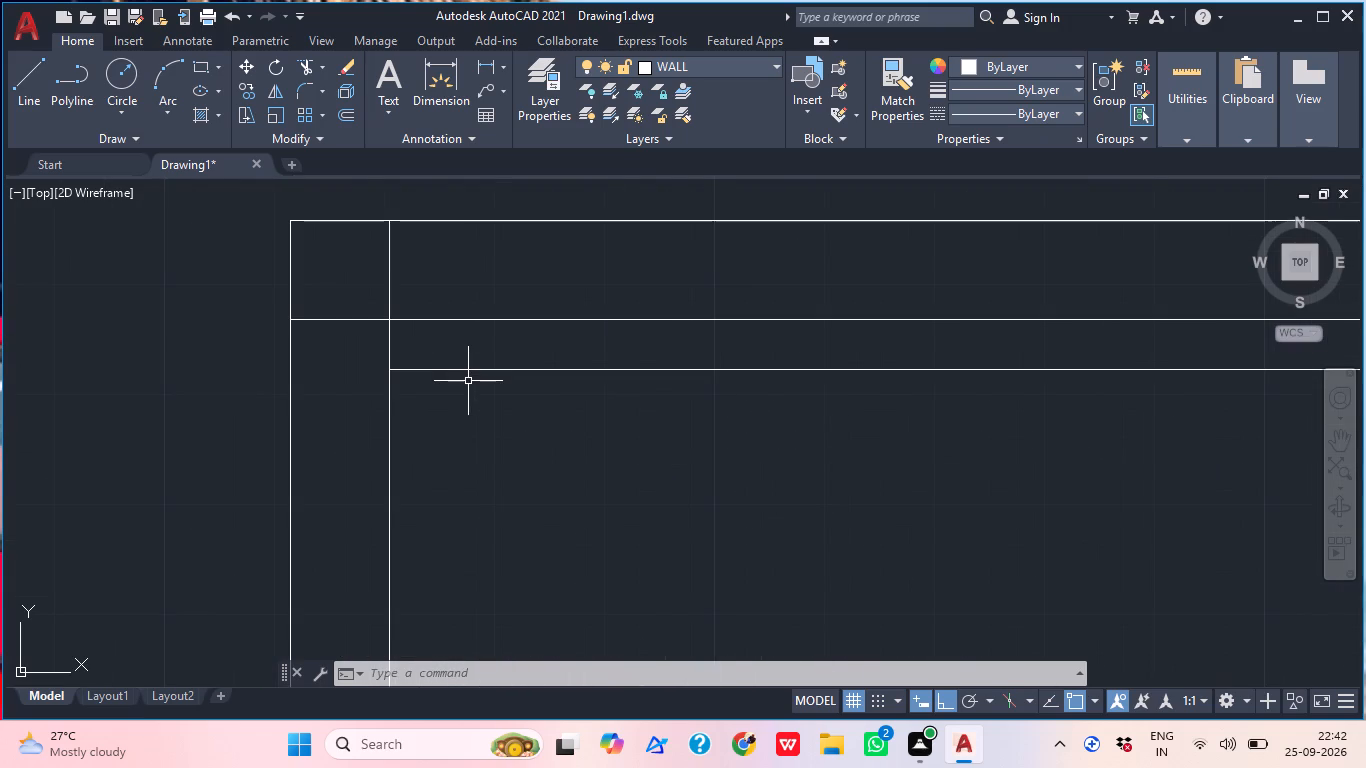
pyautogui.scroll(-2, 468, 381)
pyautogui.moveTo(524, 411); pyautogui.dragTo(438, 385, button='middle')
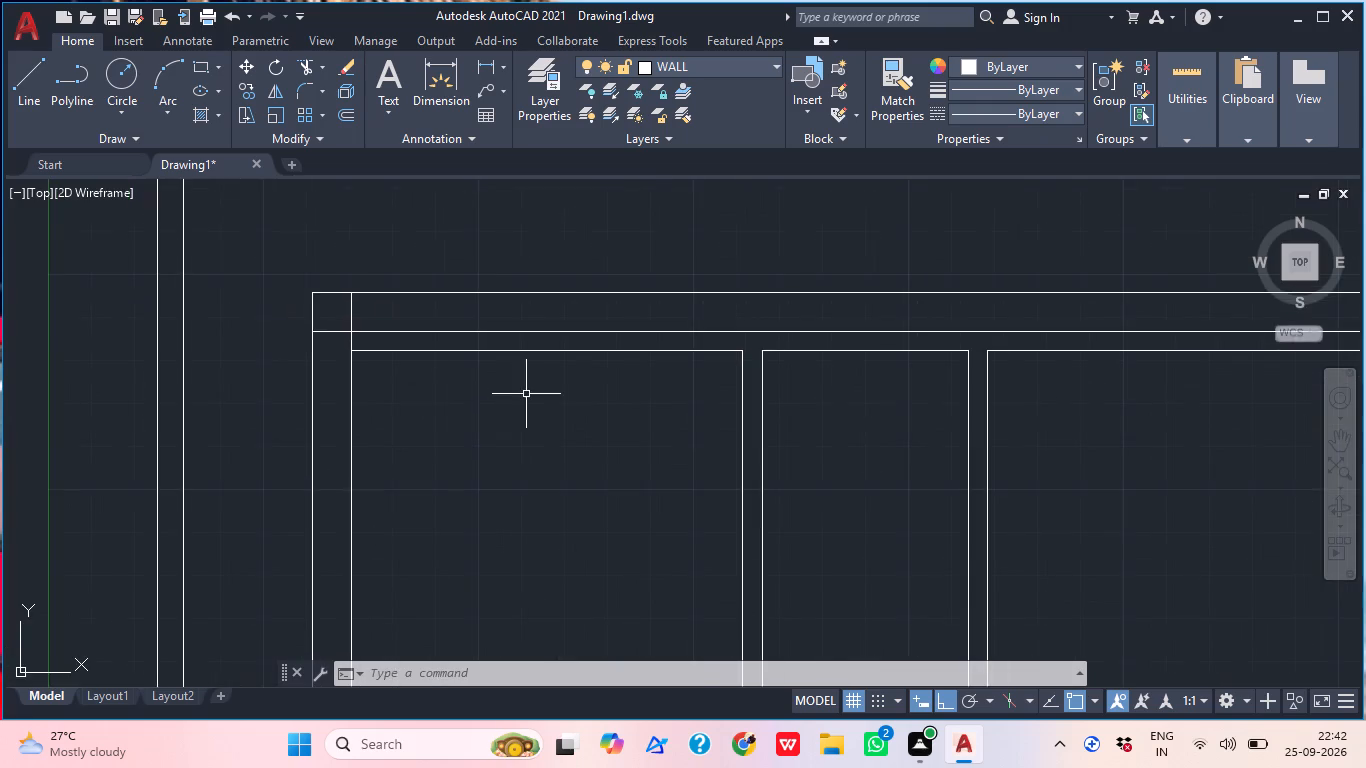
pyautogui.moveTo(531, 395); pyautogui.dragTo(471, 440, button='middle')
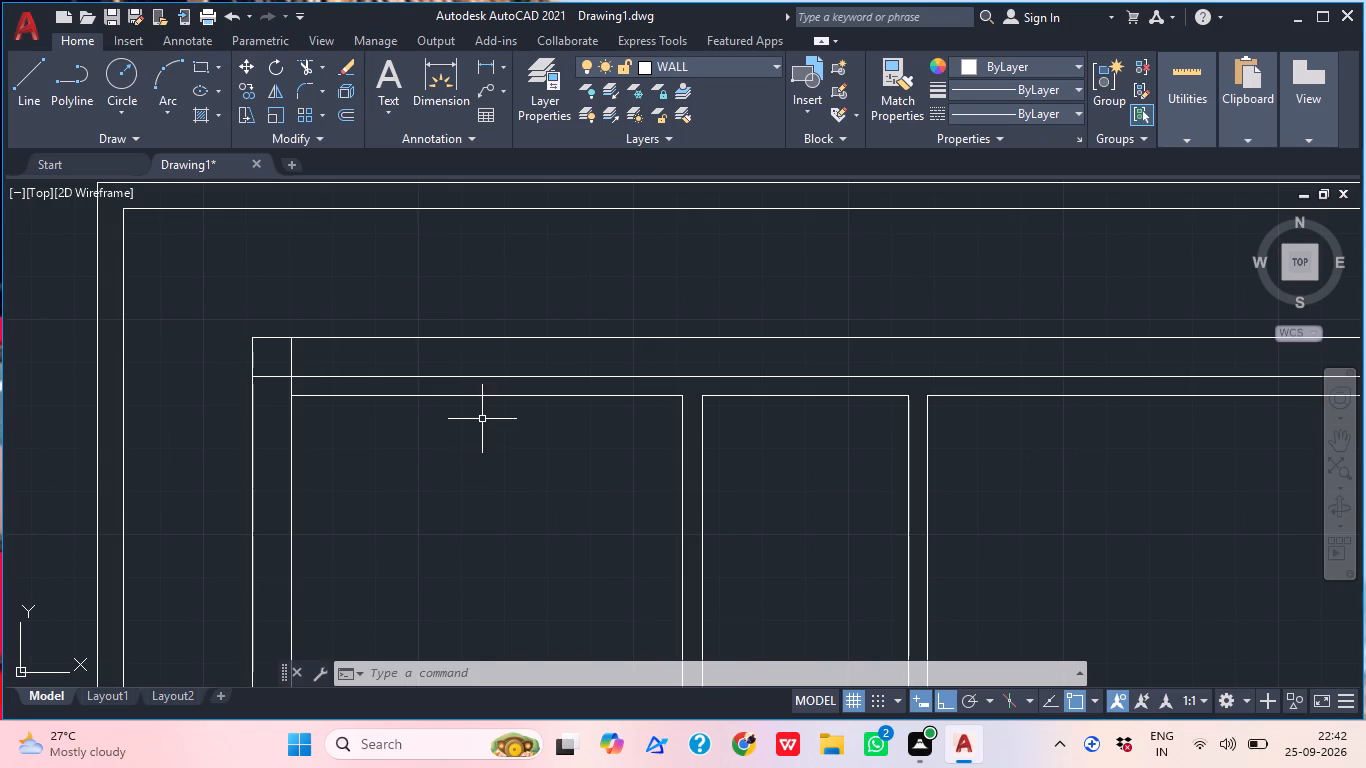
pyautogui.moveTo(475, 428); pyautogui.dragTo(412, 440, button='middle')
pyautogui.scroll(-1, 406, 445)
pyautogui.moveTo(406, 445); pyautogui.dragTo(371, 419, button='middle')
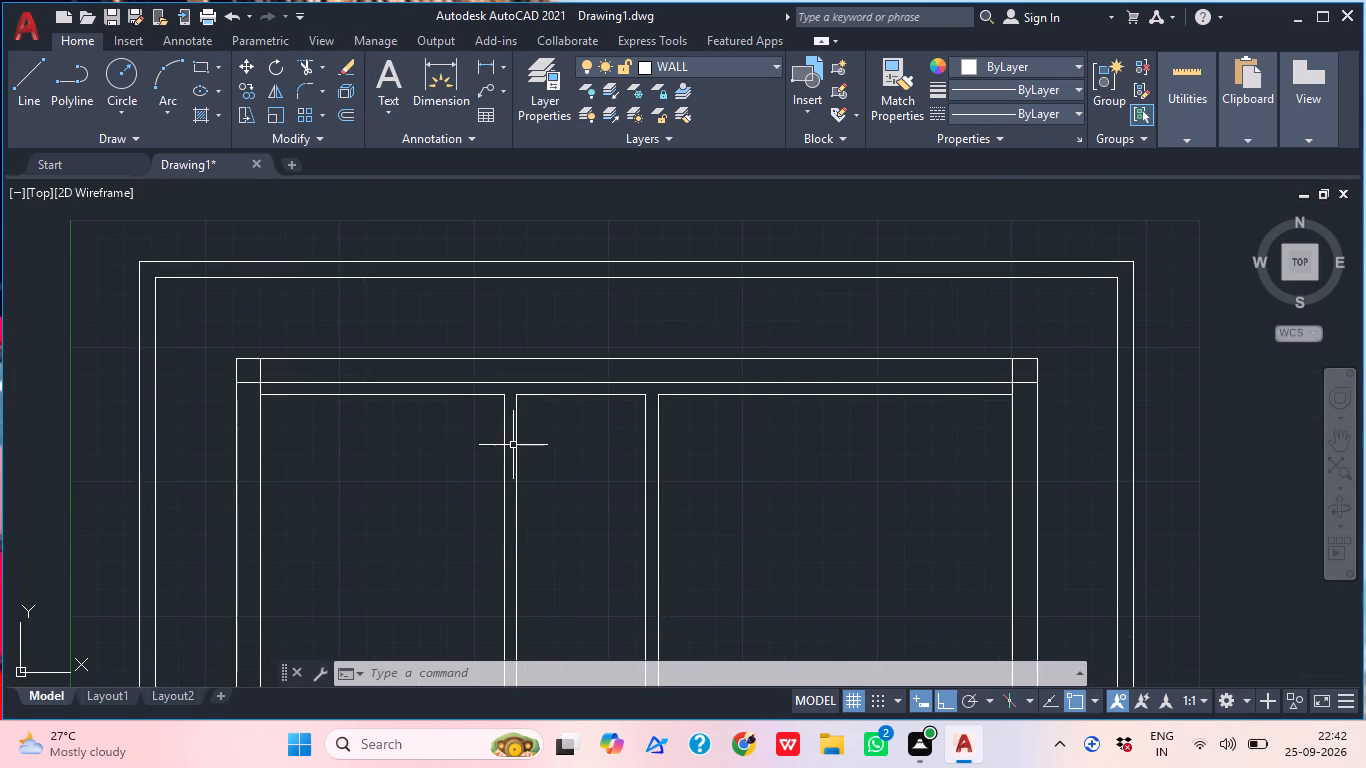
pyautogui.moveTo(556, 446); pyautogui.dragTo(486, 423, button='middle')
pyautogui.moveTo(641, 437); pyautogui.dragTo(475, 409, button='middle')
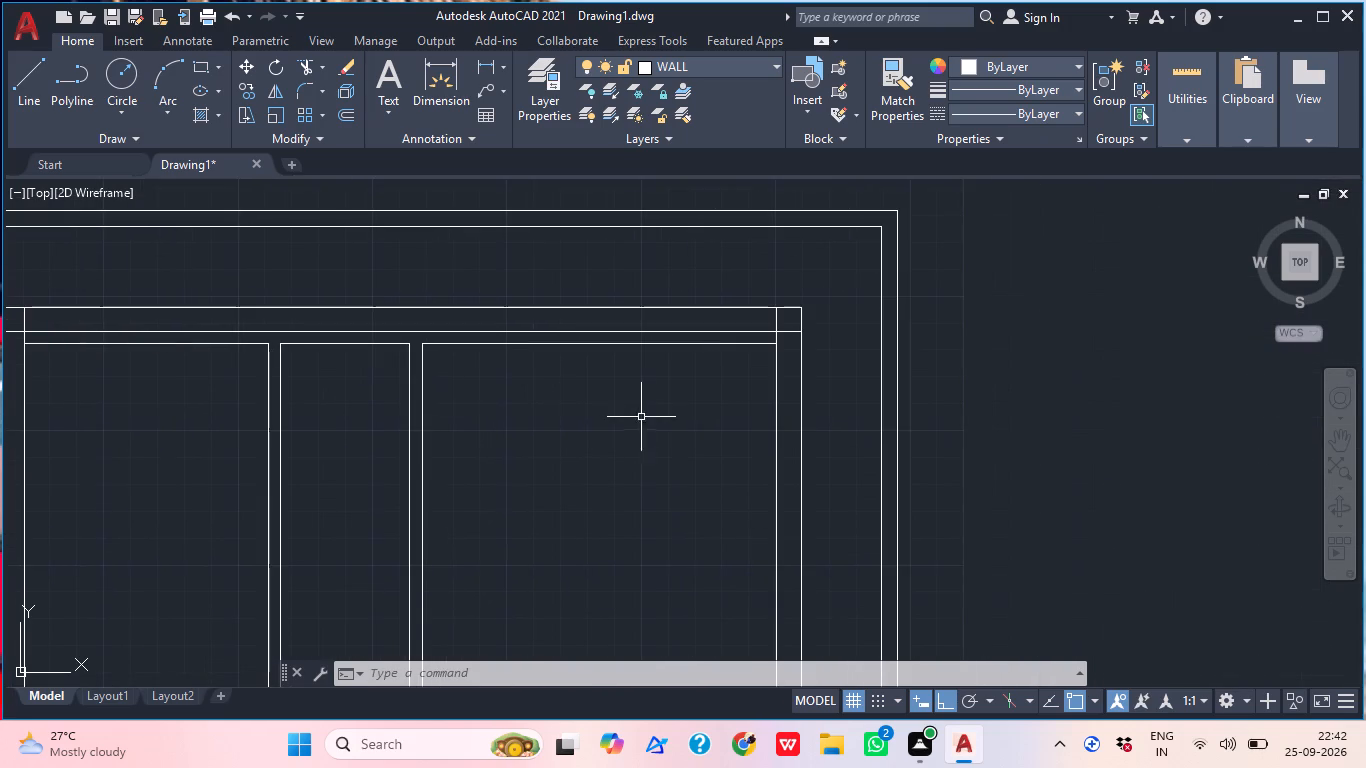
pyautogui.scroll(2, 782, 366)
pyautogui.moveTo(782, 366); pyautogui.dragTo(593, 395, button='middle')
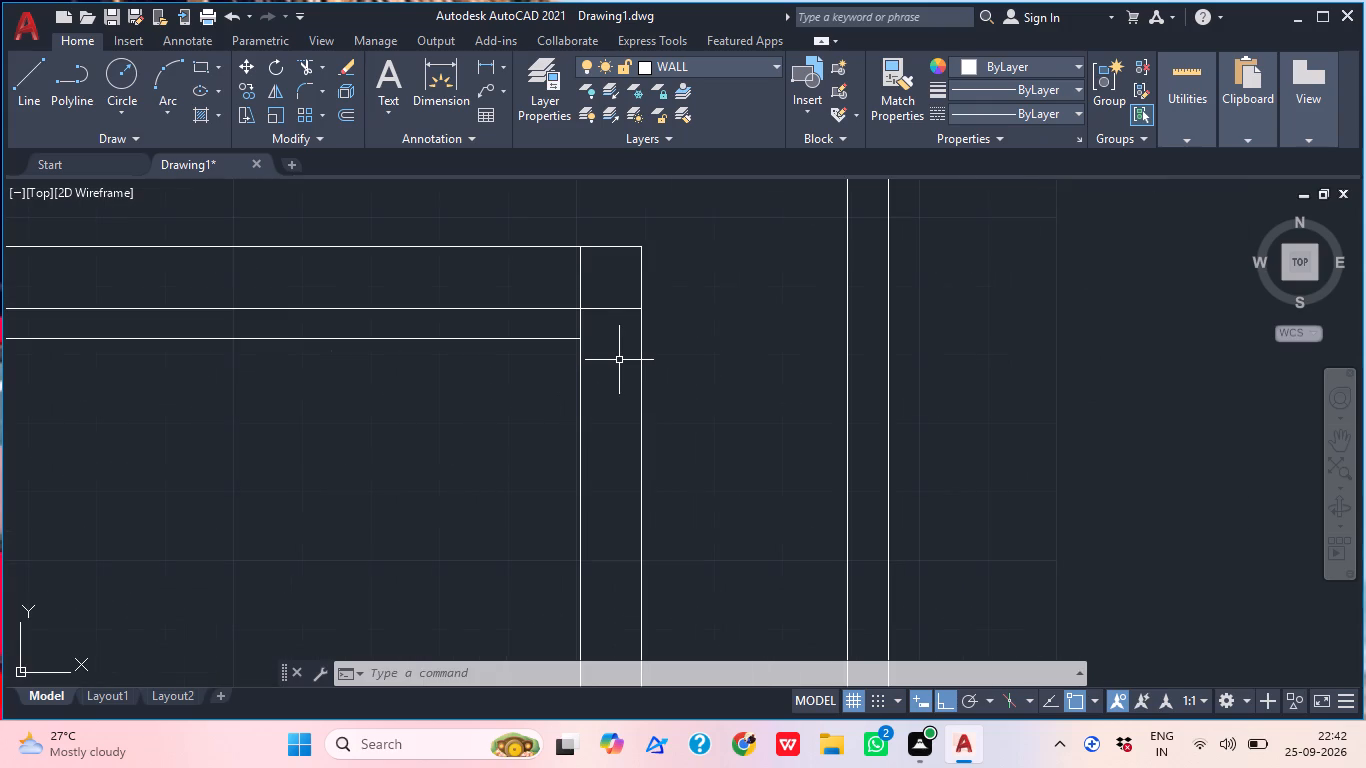
pyautogui.scroll(-1, 595, 360)
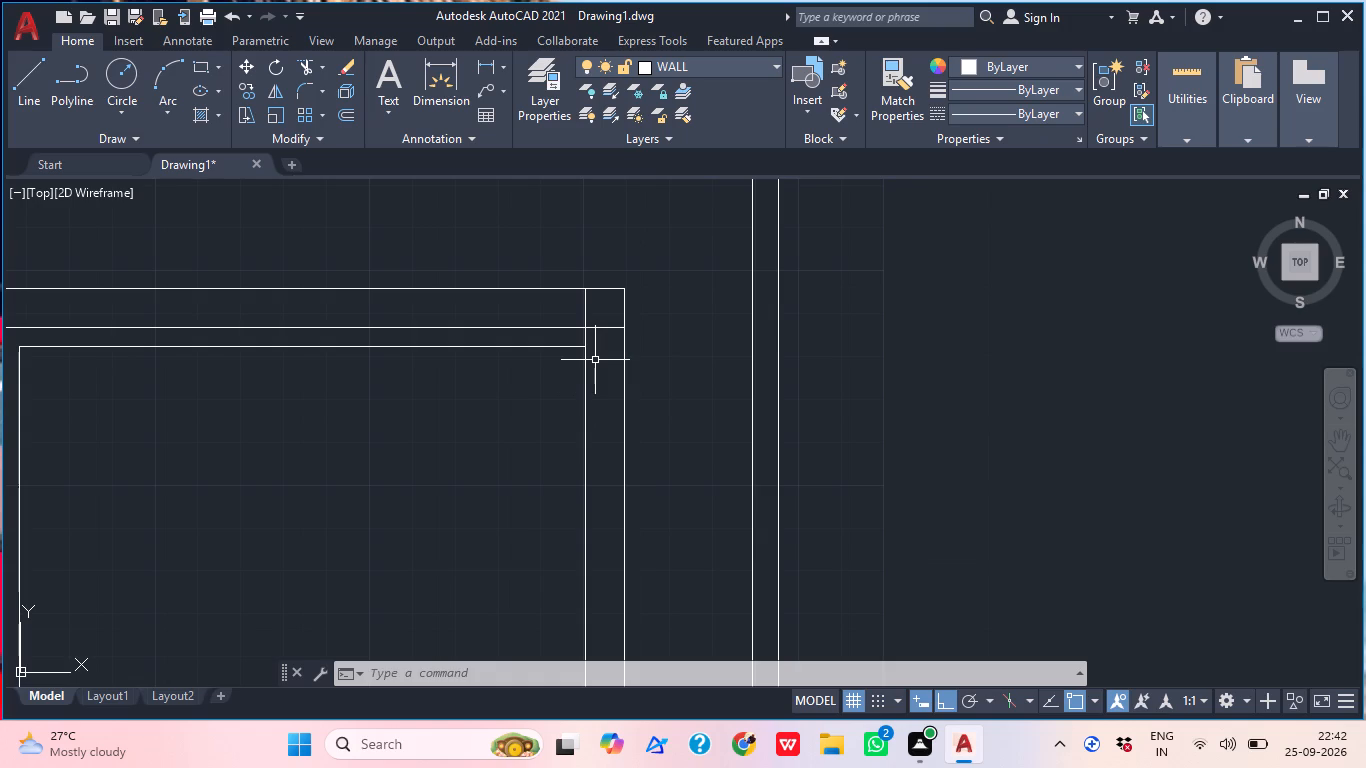
pyautogui.scroll(-1, 594, 360)
pyautogui.scroll(1, 591, 361)
pyautogui.moveTo(506, 363); pyautogui.dragTo(609, 364, button='middle')
pyautogui.scroll(-2, 550, 361)
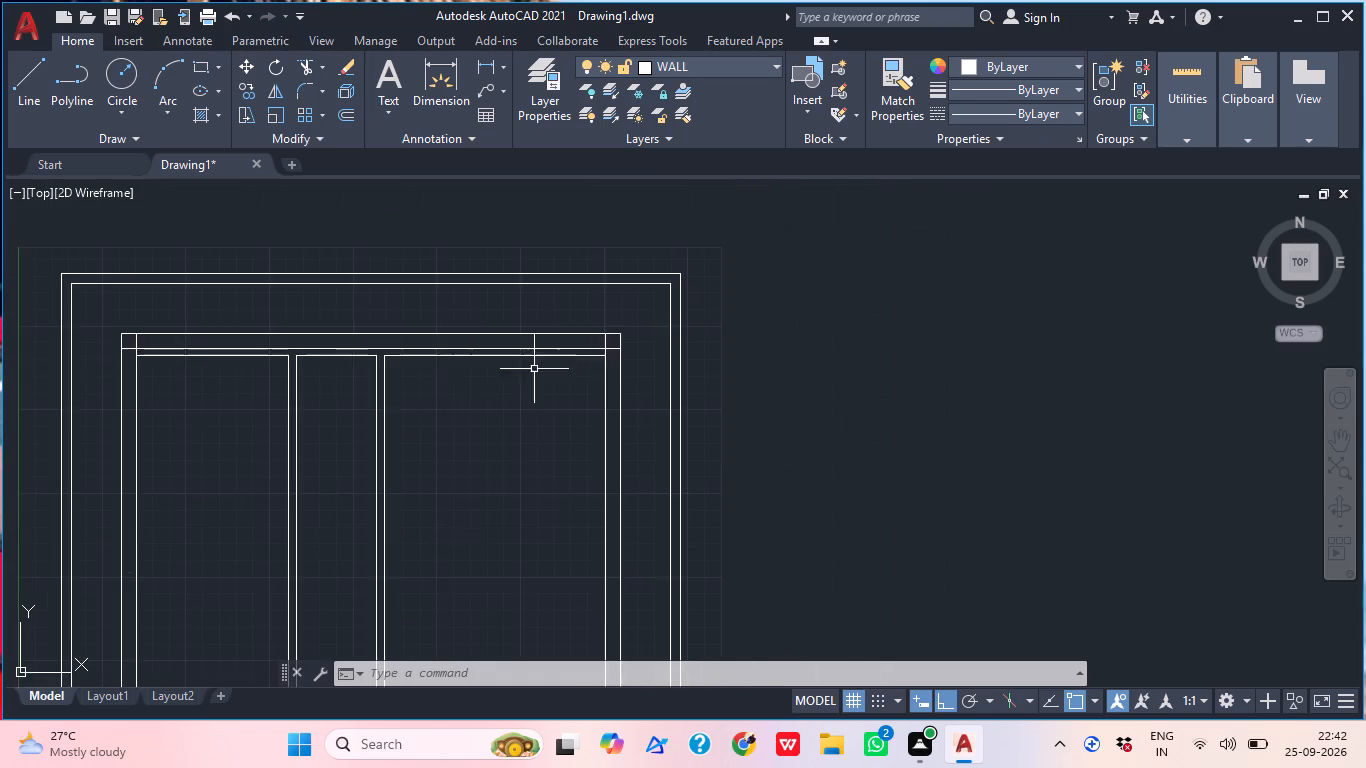
pyautogui.moveTo(421, 398); pyautogui.dragTo(474, 367, button='middle')
pyautogui.scroll(4, 167, 336)
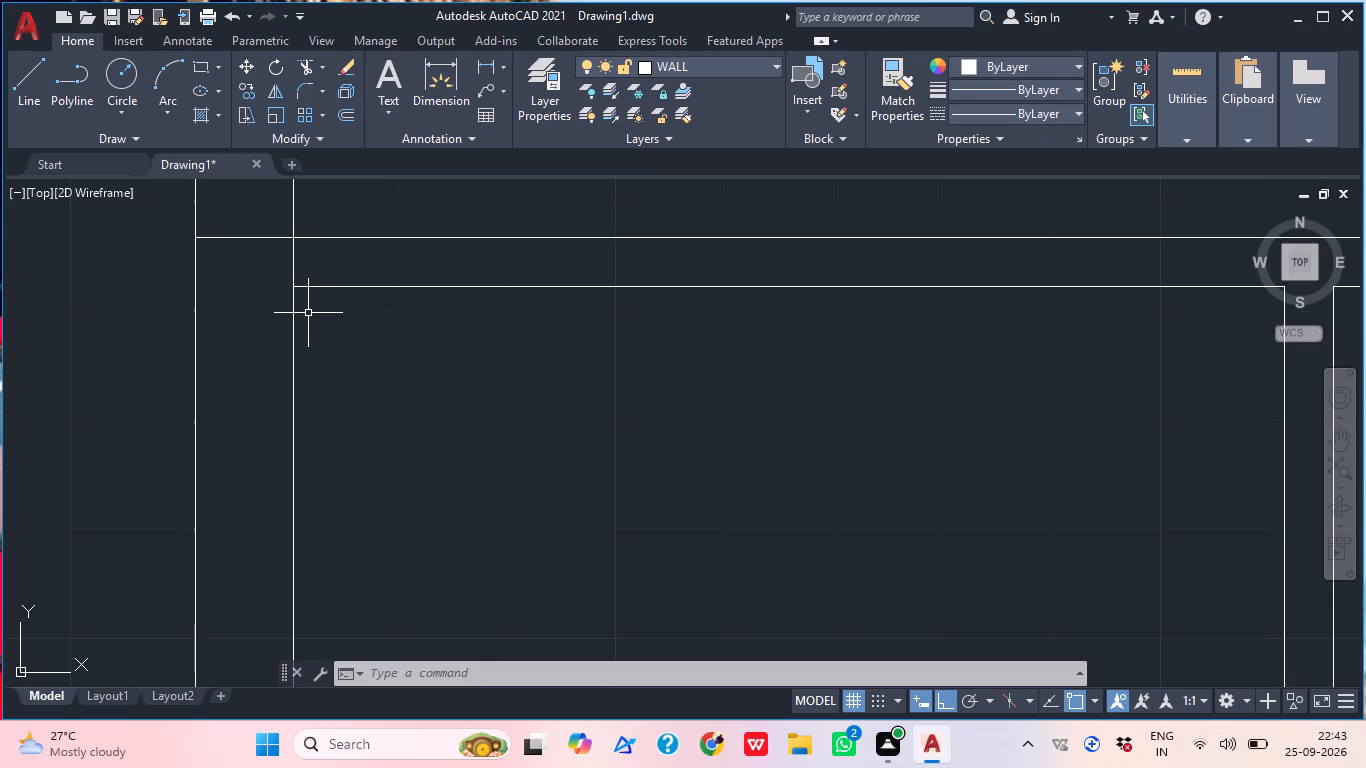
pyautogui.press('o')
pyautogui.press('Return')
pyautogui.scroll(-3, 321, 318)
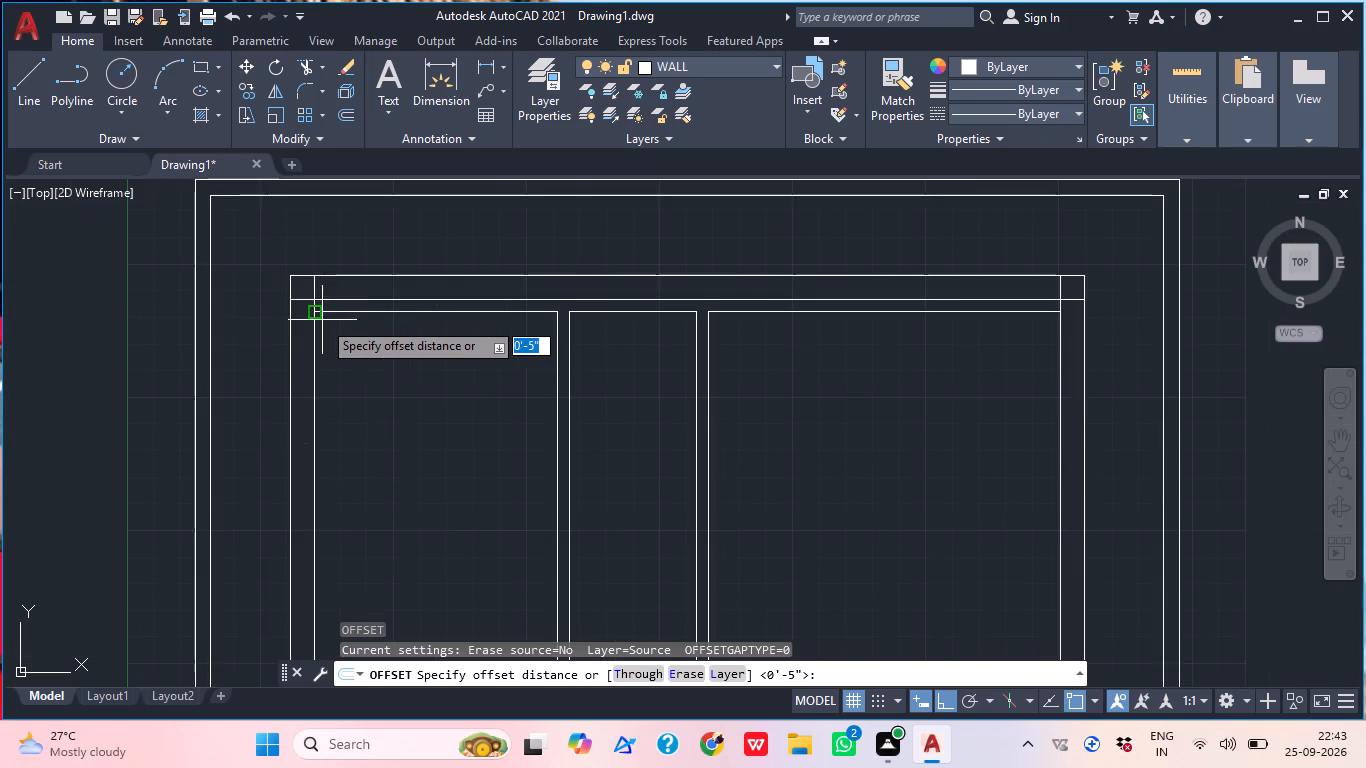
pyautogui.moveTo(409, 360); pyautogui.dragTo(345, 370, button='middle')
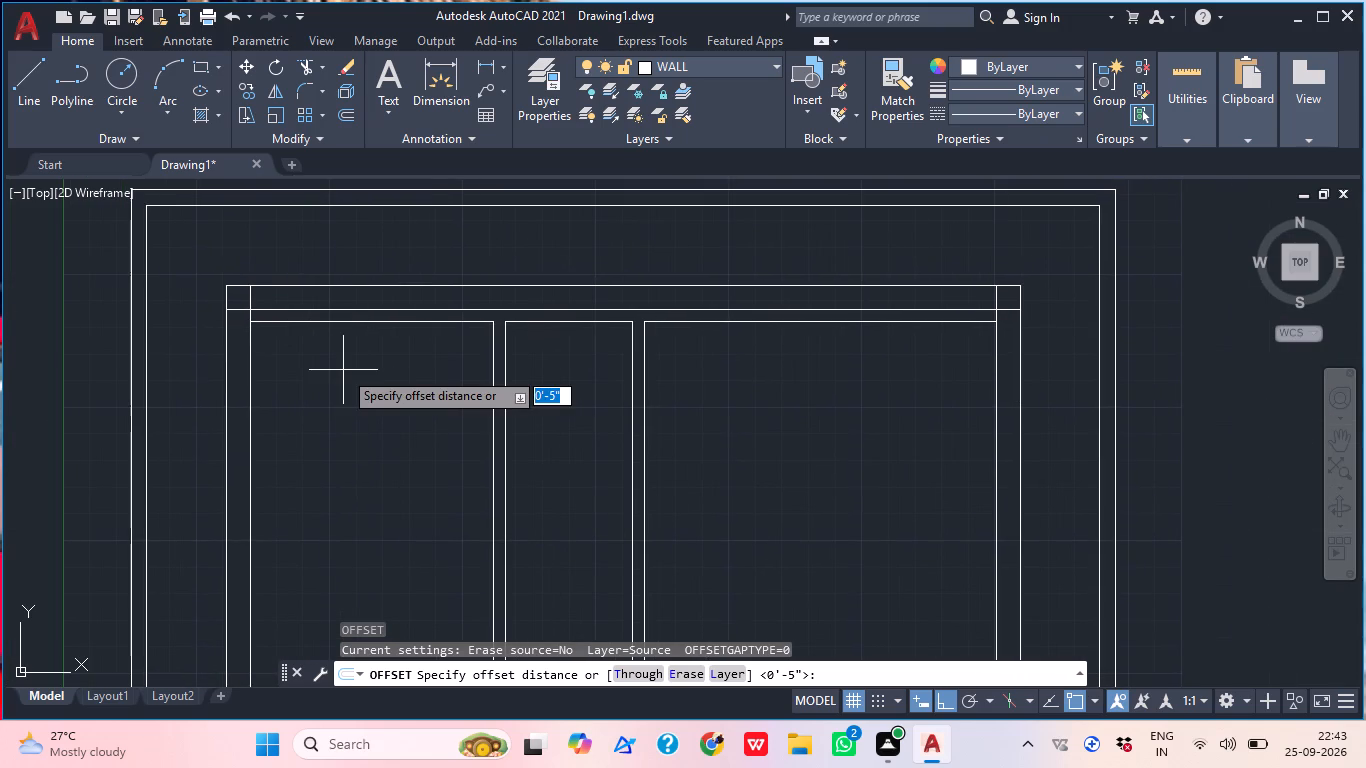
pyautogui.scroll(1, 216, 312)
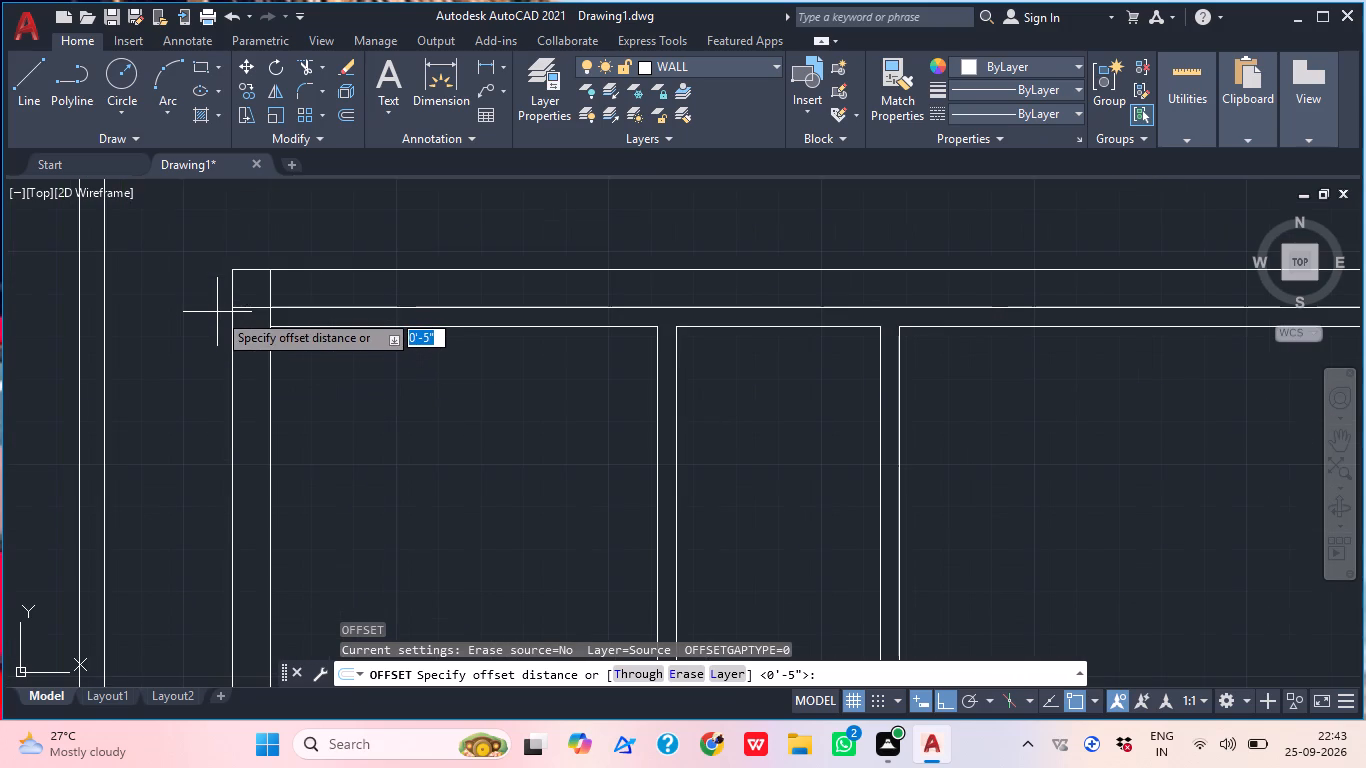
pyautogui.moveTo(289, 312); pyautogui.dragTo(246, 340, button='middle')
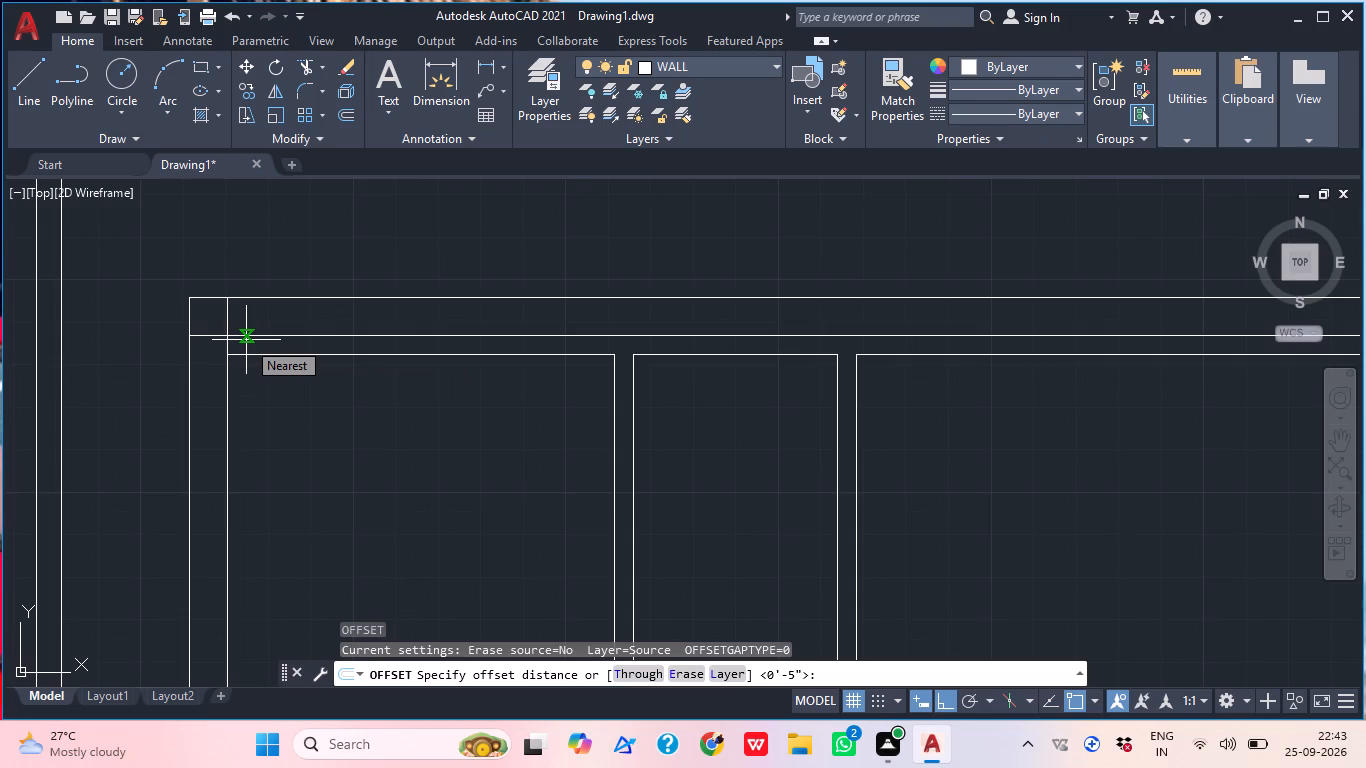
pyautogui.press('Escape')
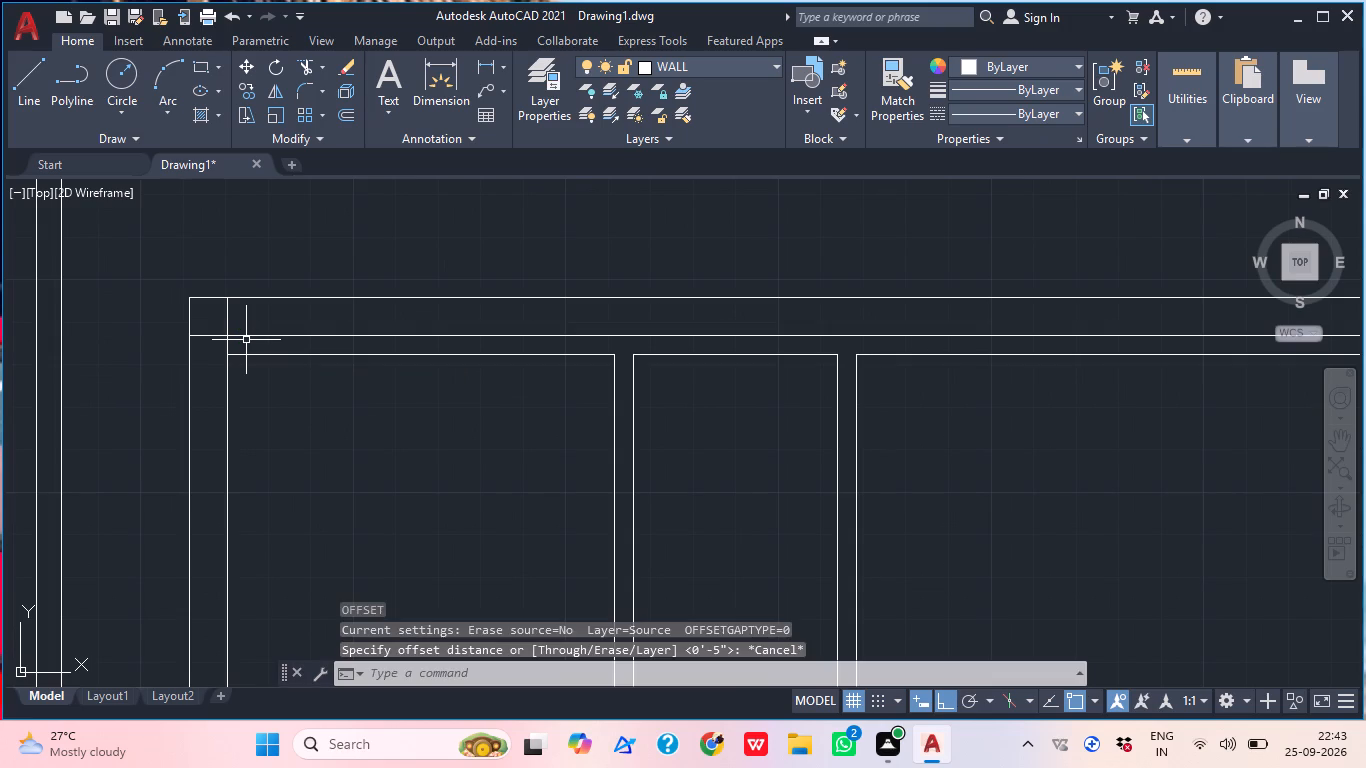
# Extend both lines of the left middle vertical wall up to the inner top wall's original lower line.
pyautogui.write('EX')
pyautogui.press('Return')
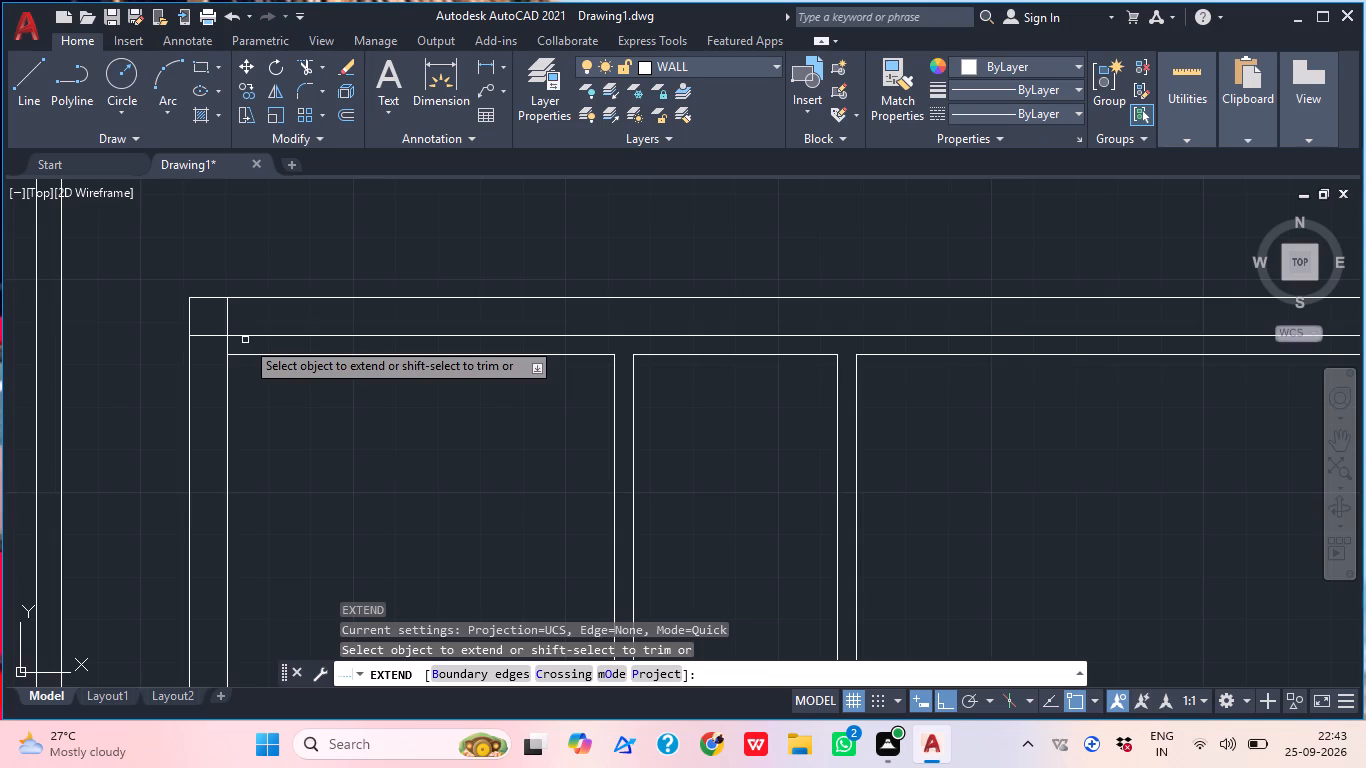
pyautogui.click(615, 423)
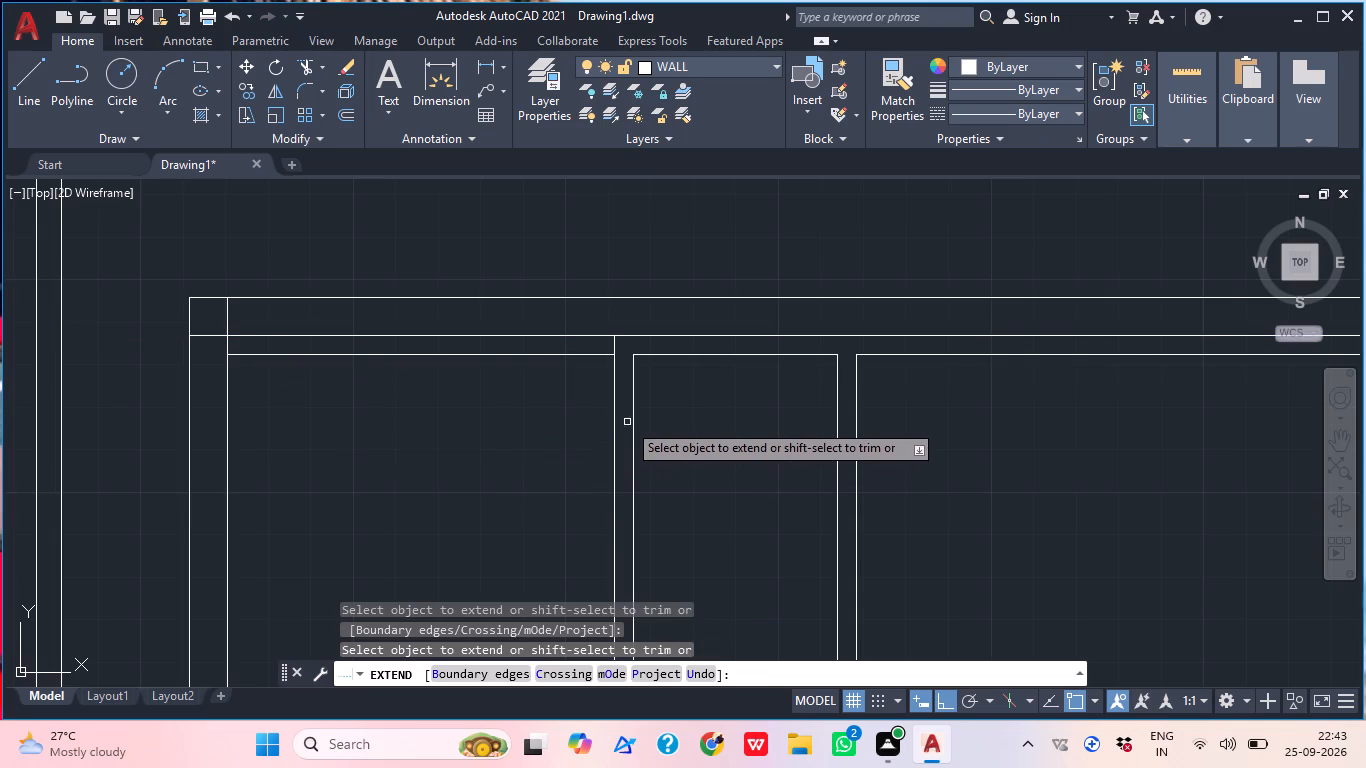
pyautogui.click(633, 419)
pyautogui.moveTo(699, 432); pyautogui.dragTo(637, 436, button='middle')
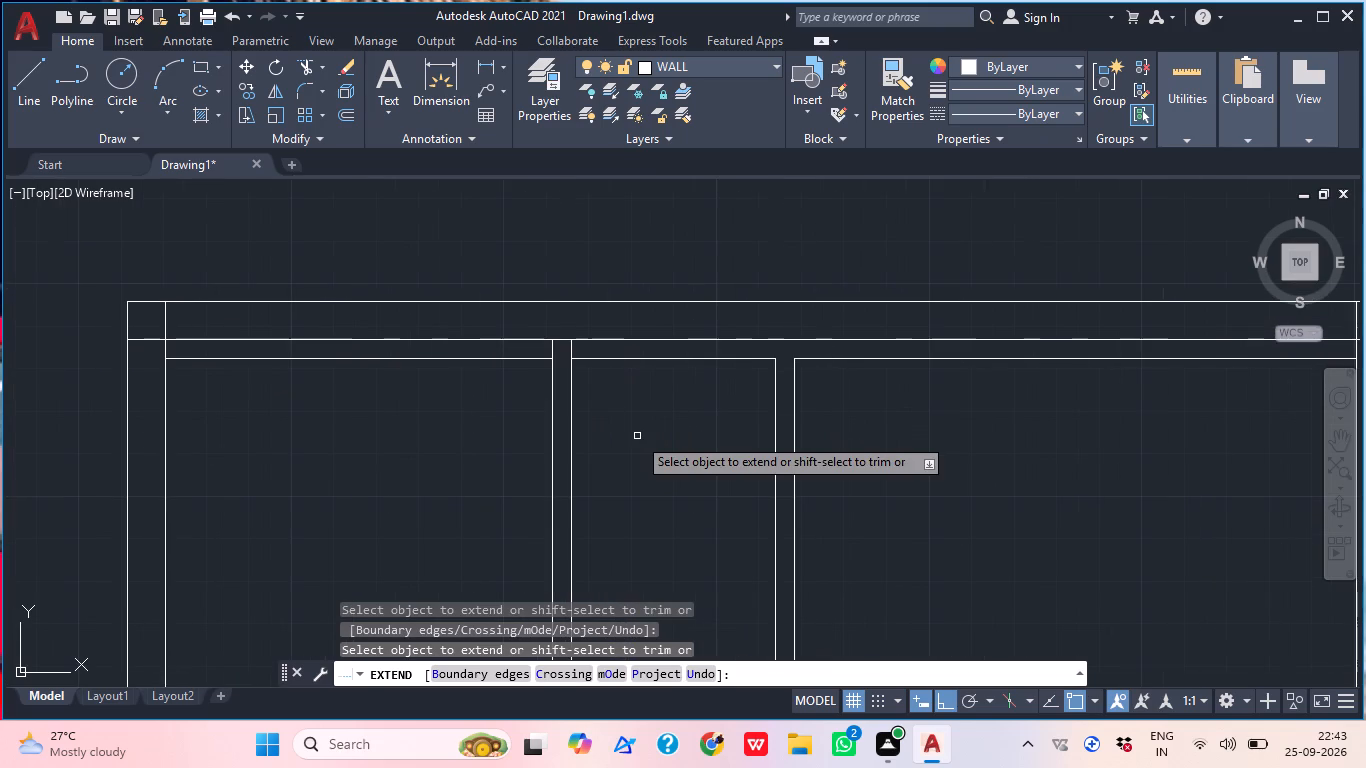
pyautogui.moveTo(709, 431); pyautogui.dragTo(655, 442, button='middle')
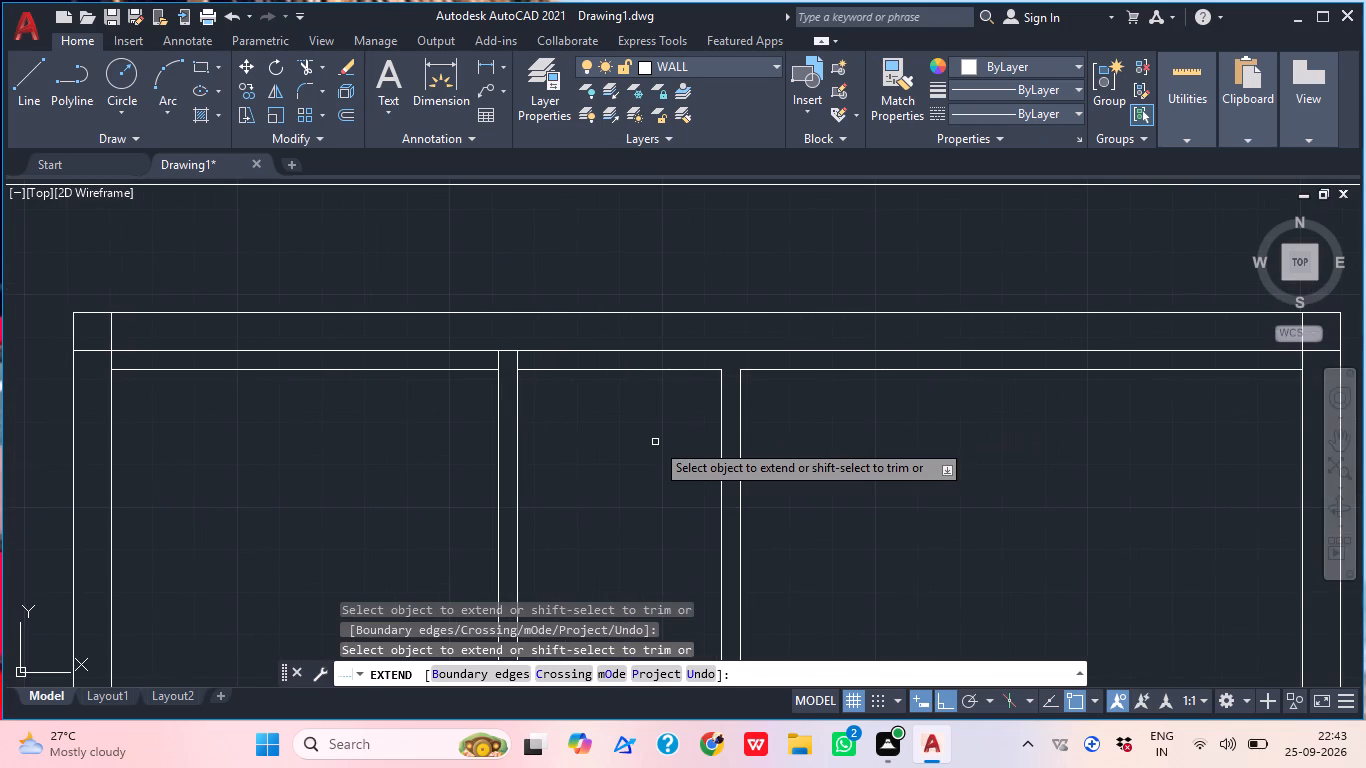
pyautogui.press('Escape')
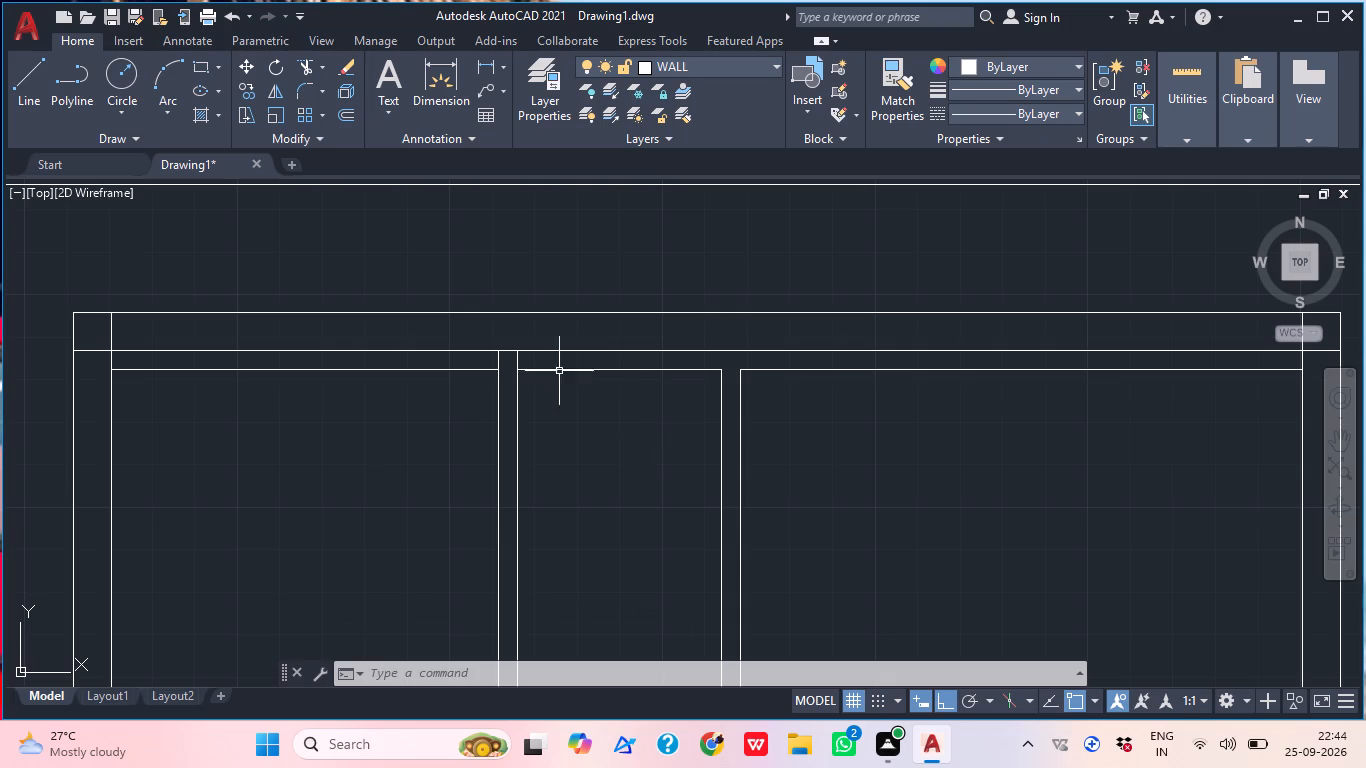
# Offset the inner top wall's lower line, between the left wall and the left middle wall, 11'5" downward.
pyautogui.moveTo(542, 366); pyautogui.dragTo(488, 350, button='middle')
pyautogui.moveTo(931, 523); pyautogui.dragTo(743, 441, button='middle')
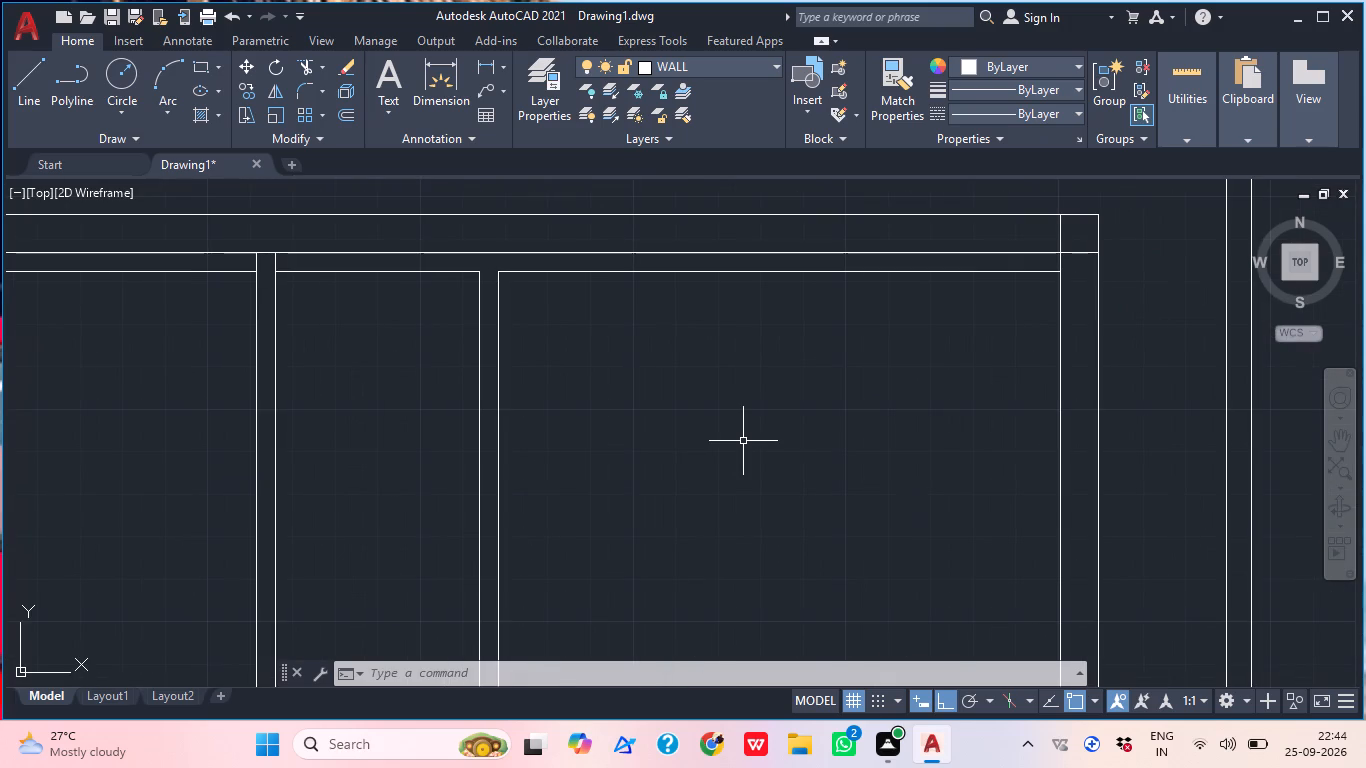
pyautogui.moveTo(609, 478); pyautogui.dragTo(653, 454, button='middle')
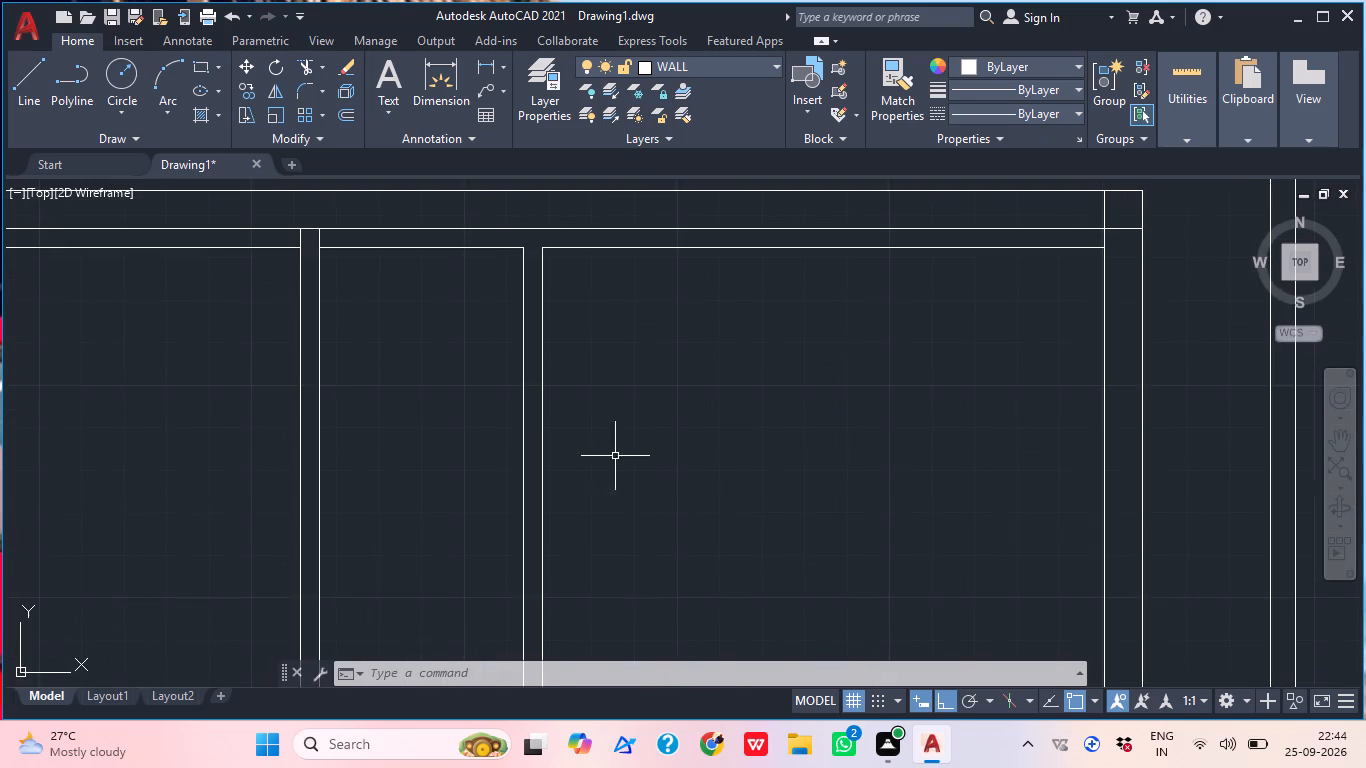
pyautogui.moveTo(565, 466); pyautogui.dragTo(730, 445, button='middle')
pyautogui.moveTo(464, 461); pyautogui.dragTo(477, 486, button='middle')
pyautogui.scroll(-1, 464, 461)
pyautogui.press('o')
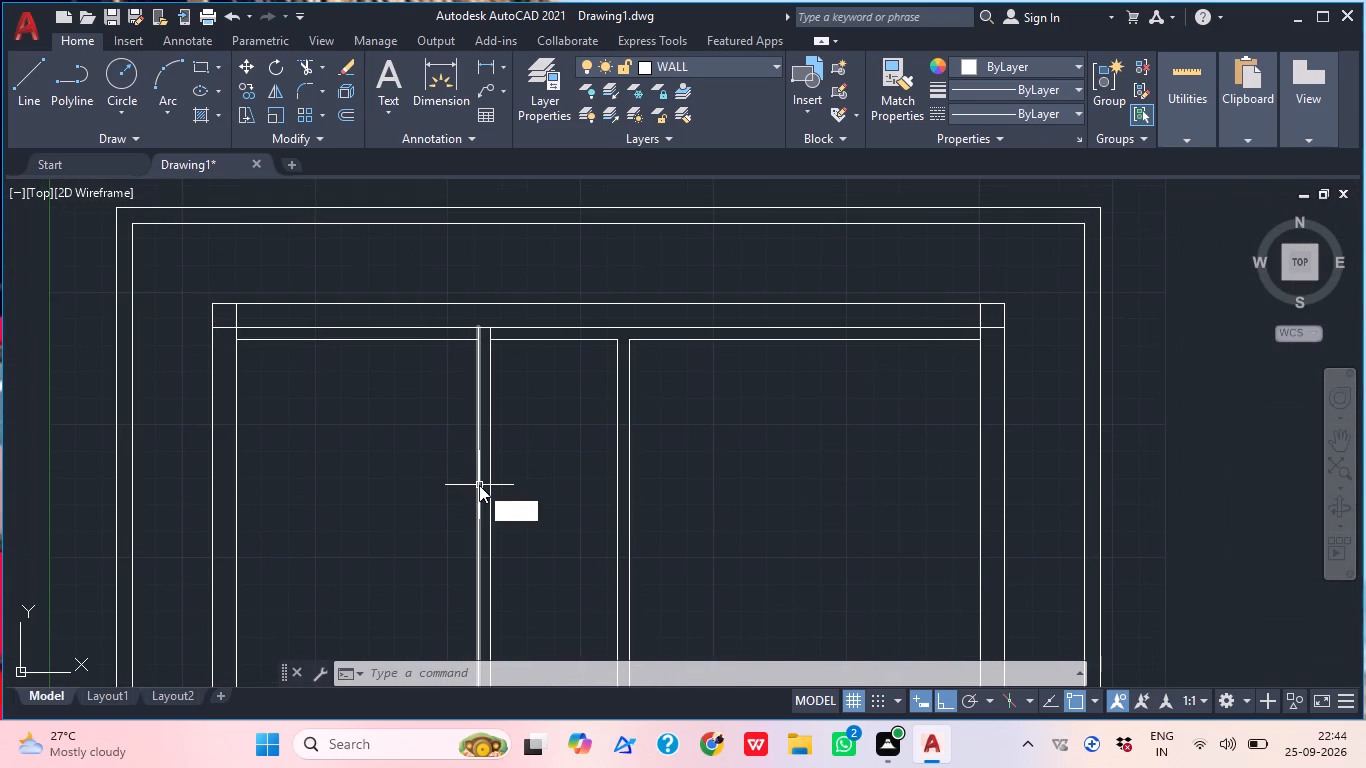
pyautogui.press('Return')
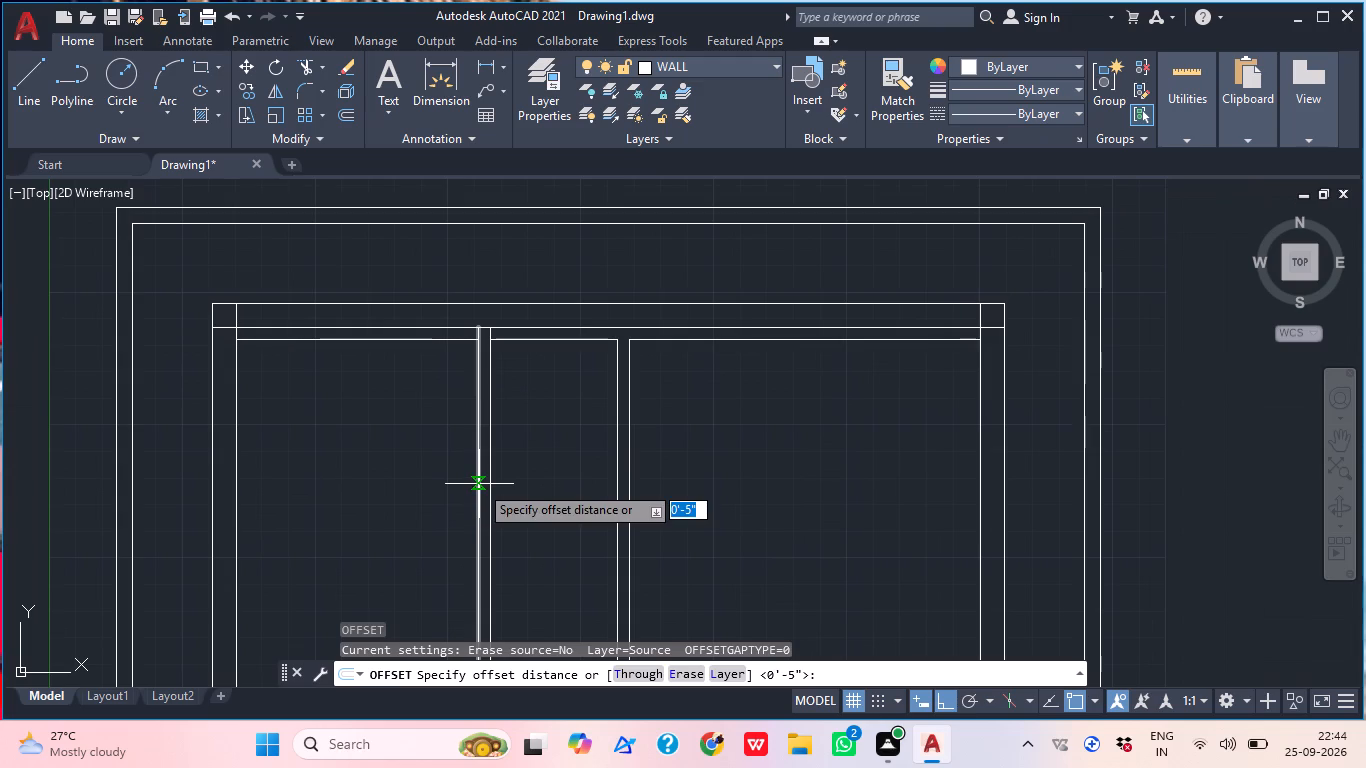
pyautogui.write('11')
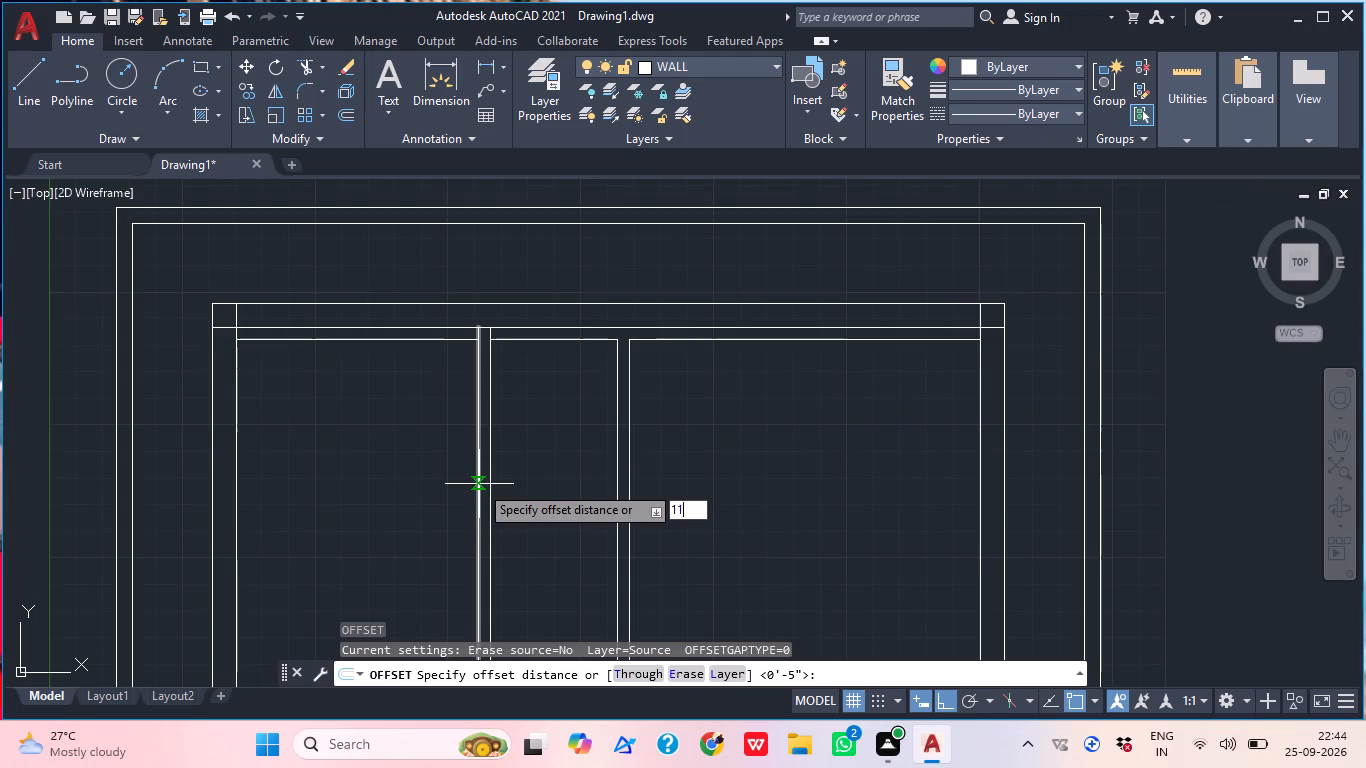
pyautogui.write("'5")
pyautogui.hotkey('shift', '"')
pyautogui.press('Return')
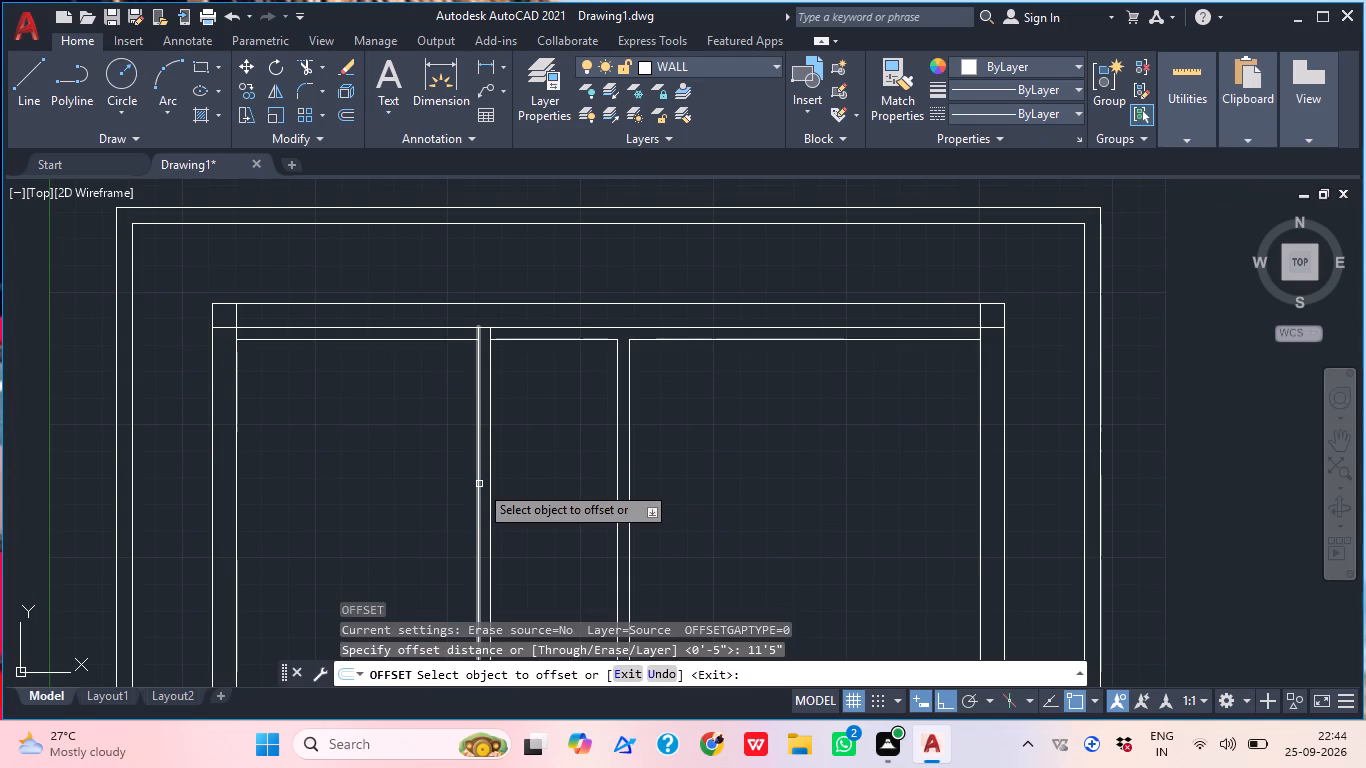
pyautogui.click(356, 341)
pyautogui.scroll(-2, 367, 332)
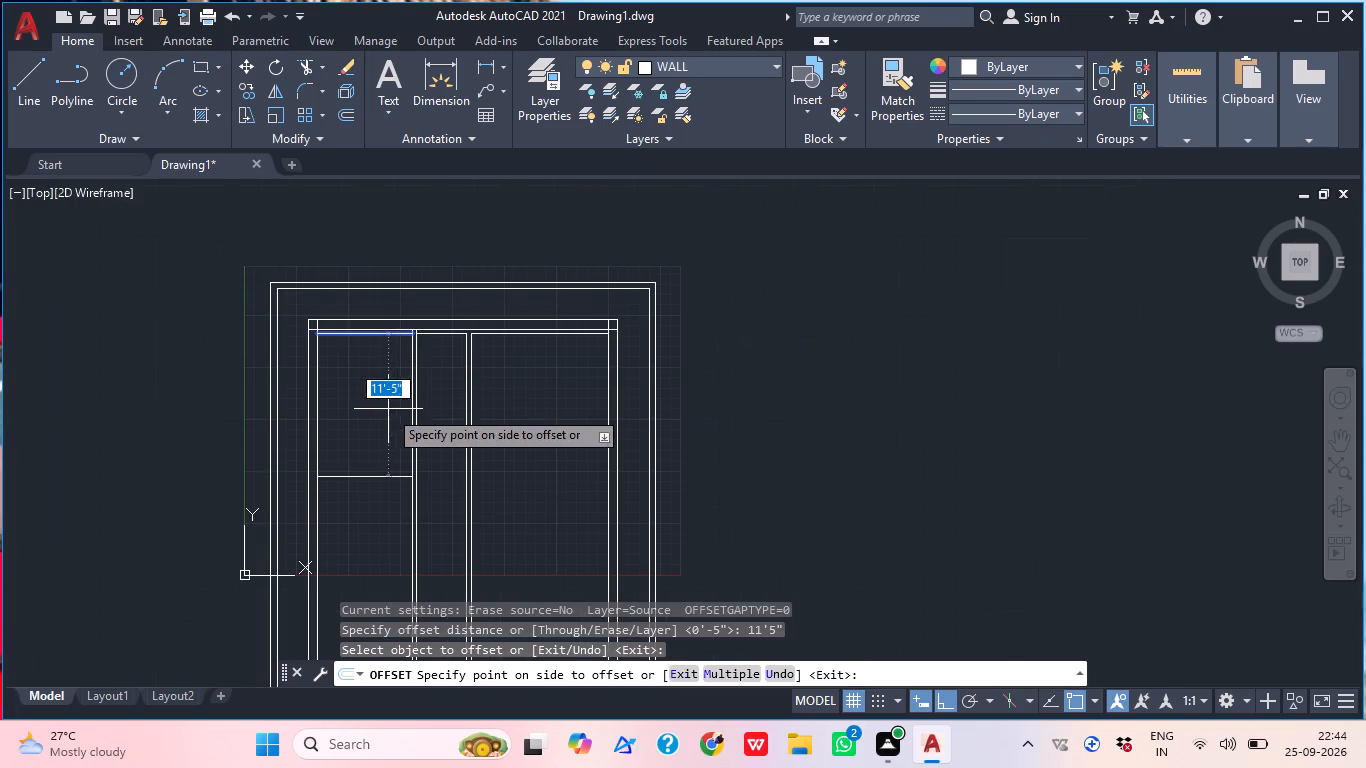
pyautogui.click(387, 409)
pyautogui.press('Return')
# Offset the new horizontal line 4.5" downward to form a cross wall between the left and left middle walls.
pyautogui.press('Return')
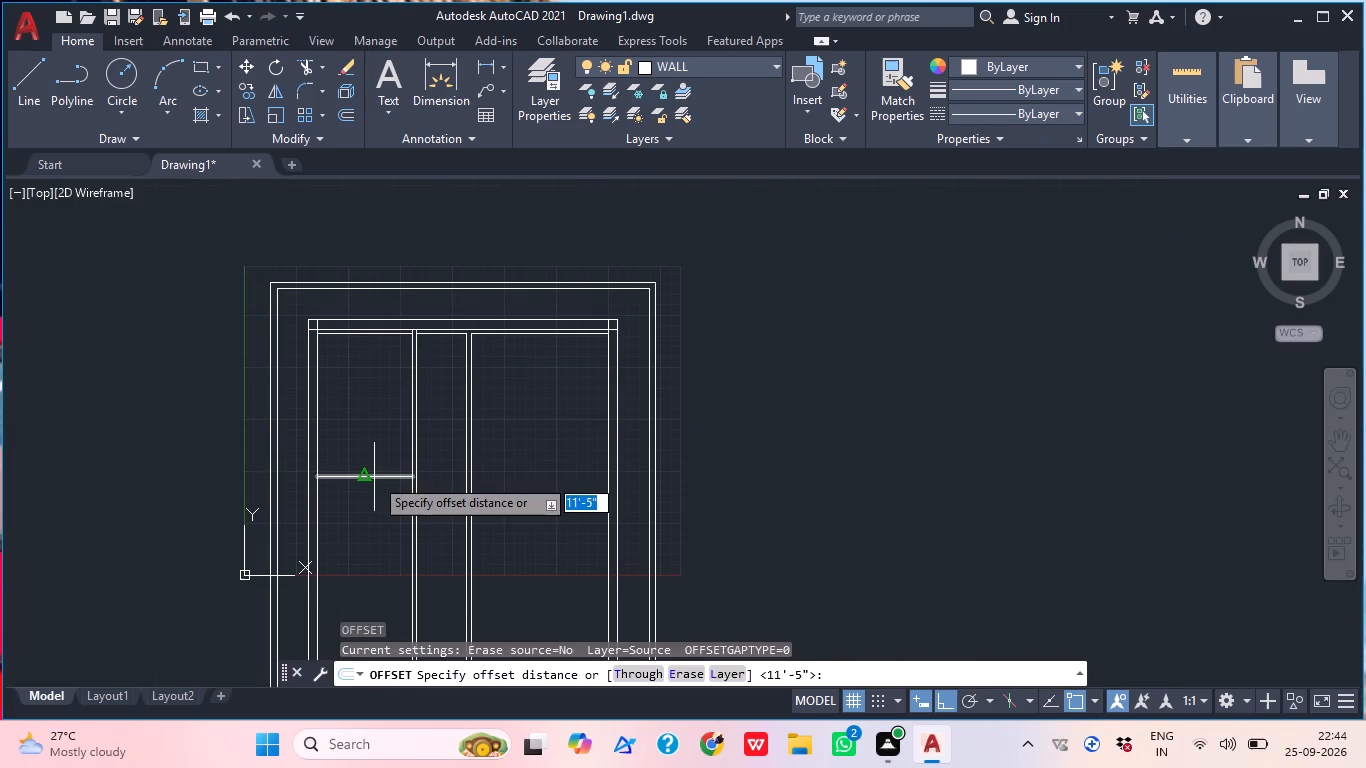
pyautogui.press('4')
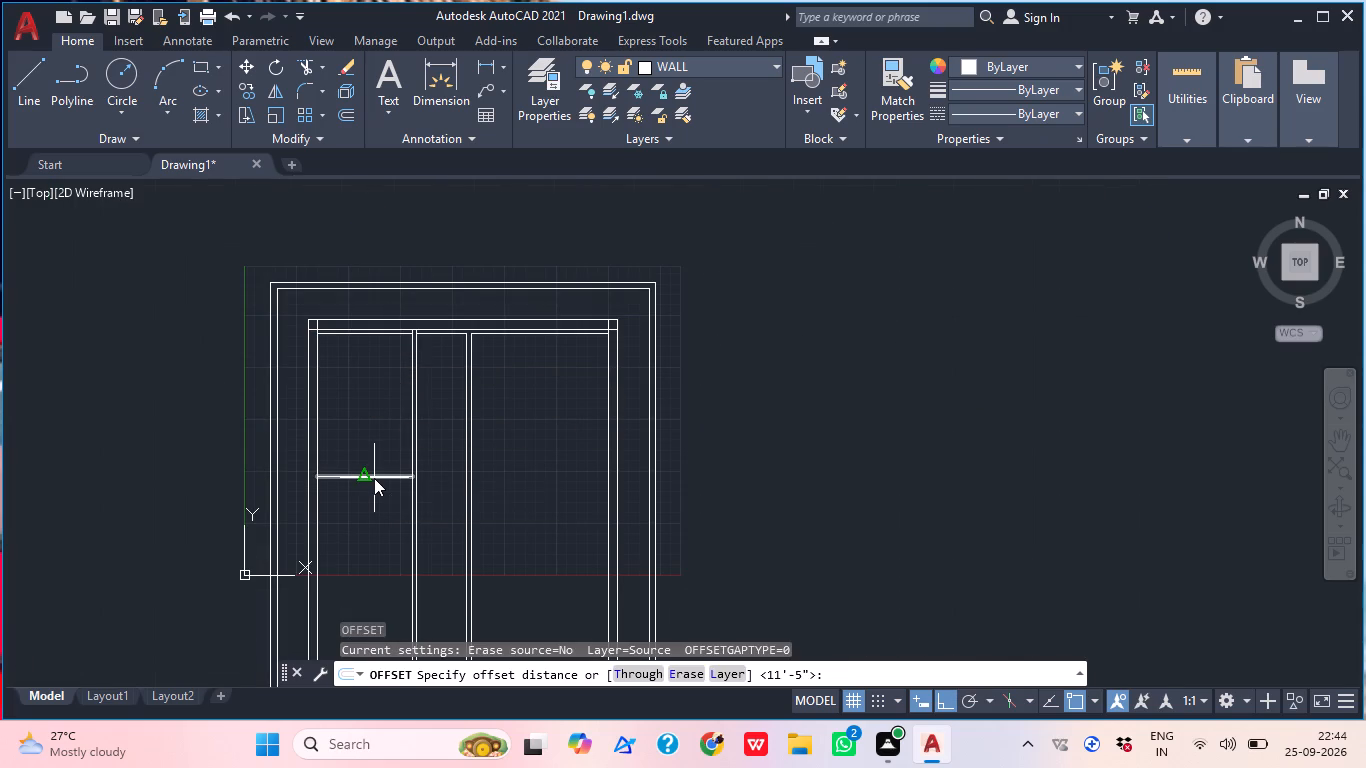
pyautogui.press('.')
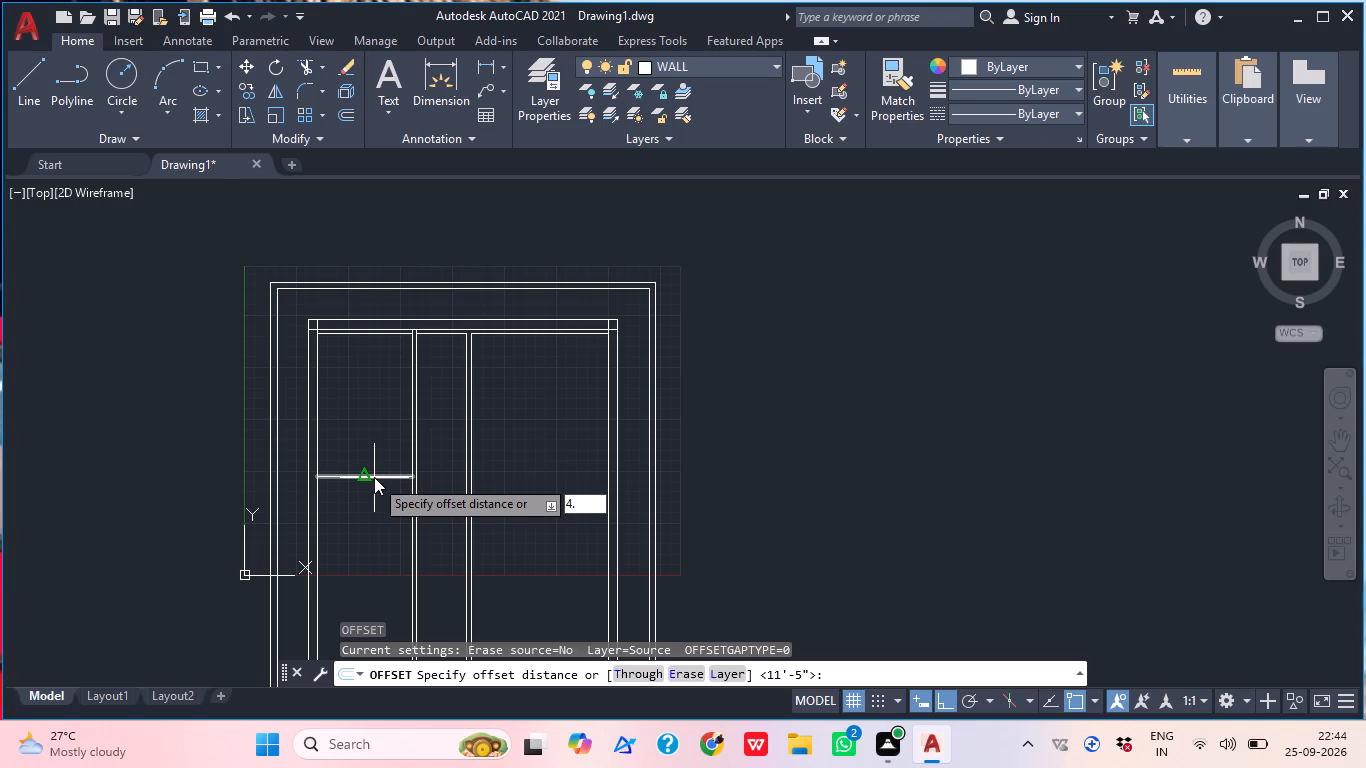
pyautogui.press('5')
pyautogui.hotkey('shift', '"')
pyautogui.press('Return')
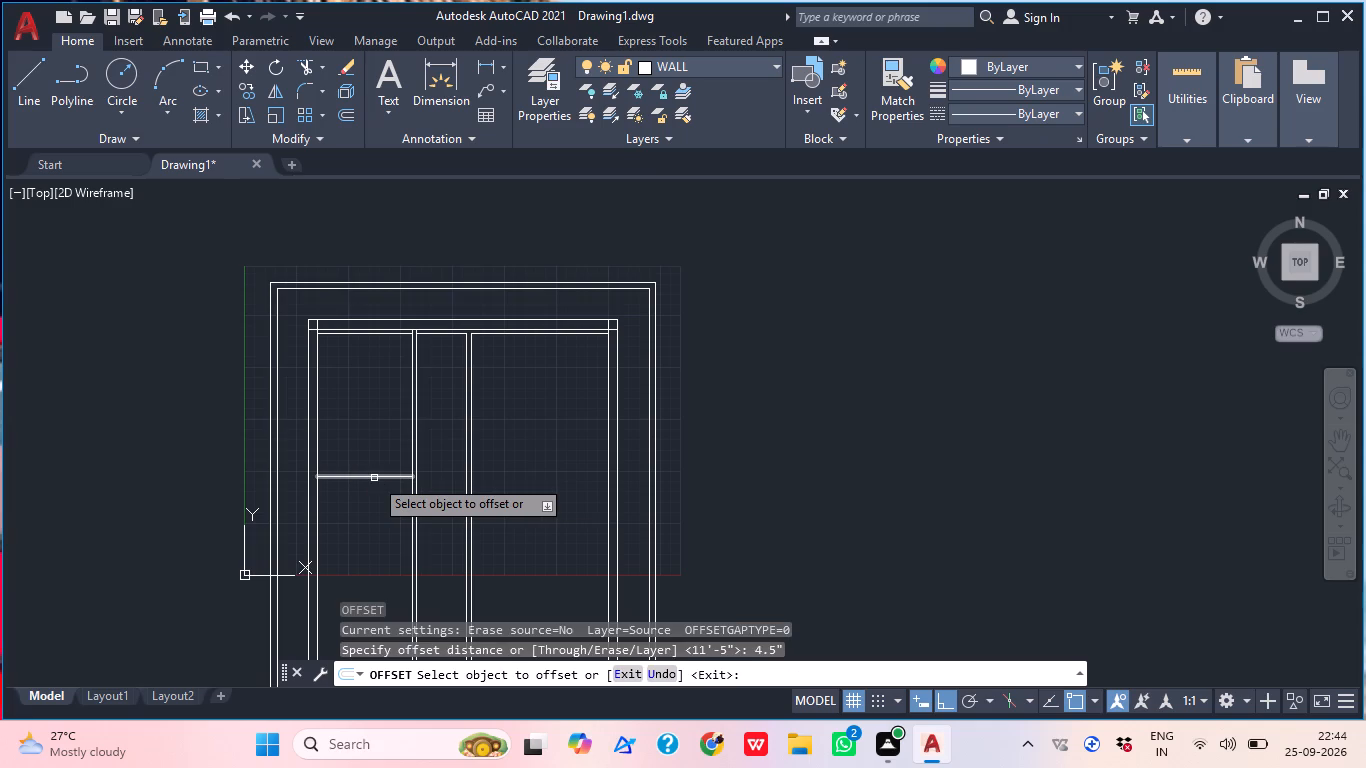
pyautogui.click(374, 478)
pyautogui.click(361, 549)
pyautogui.moveTo(423, 520); pyautogui.dragTo(390, 502, button='middle')
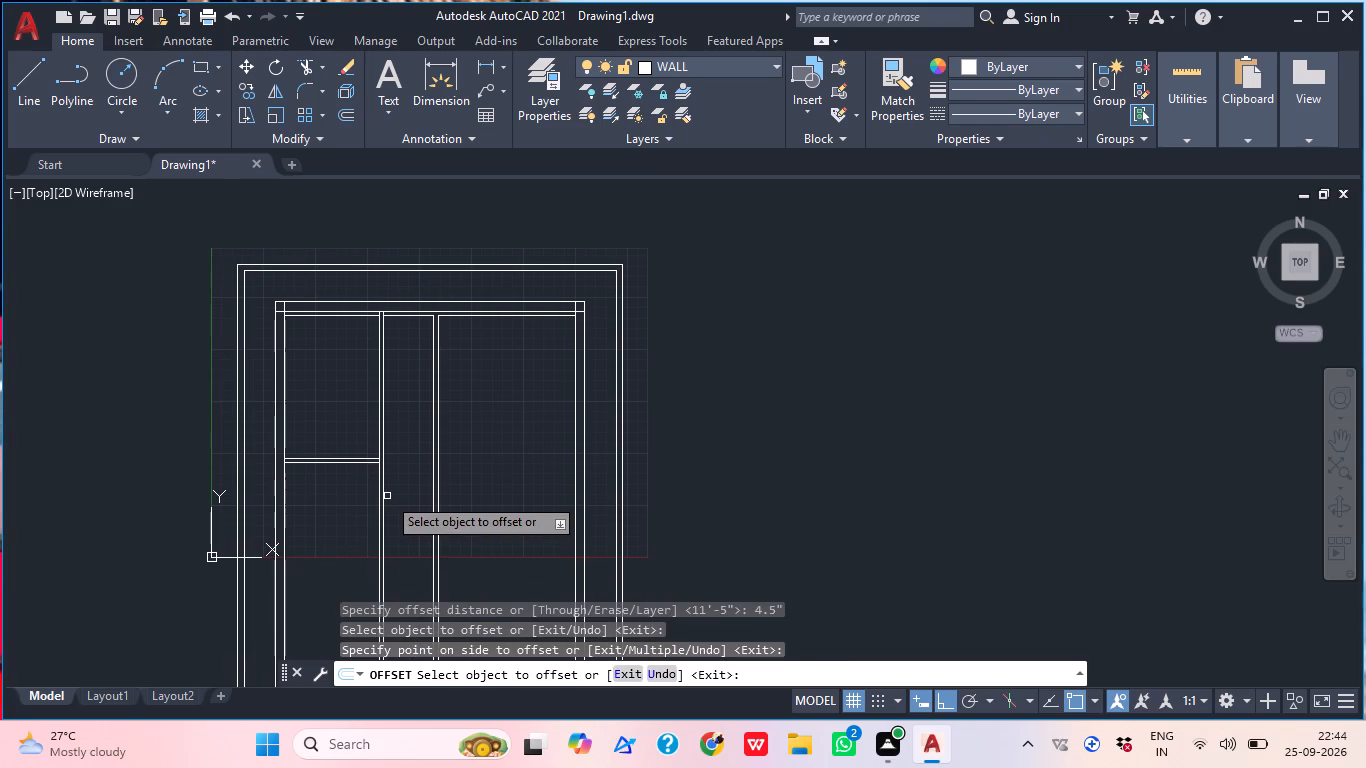
pyautogui.press('Escape')
# Extend both cross wall lines to the inner left wall's outer line and to the far line of the right middle wall.
pyautogui.write('EX')
pyautogui.press('Return')
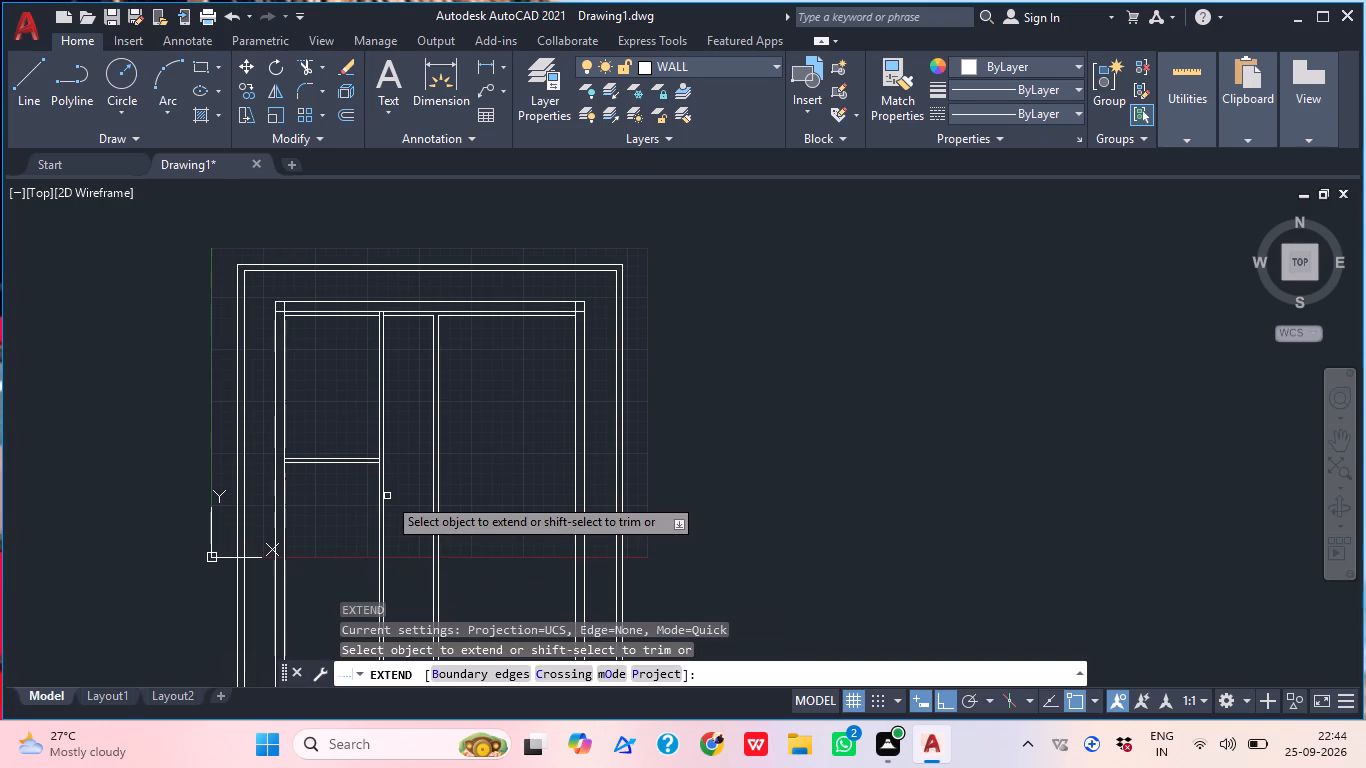
pyautogui.click(325, 482)
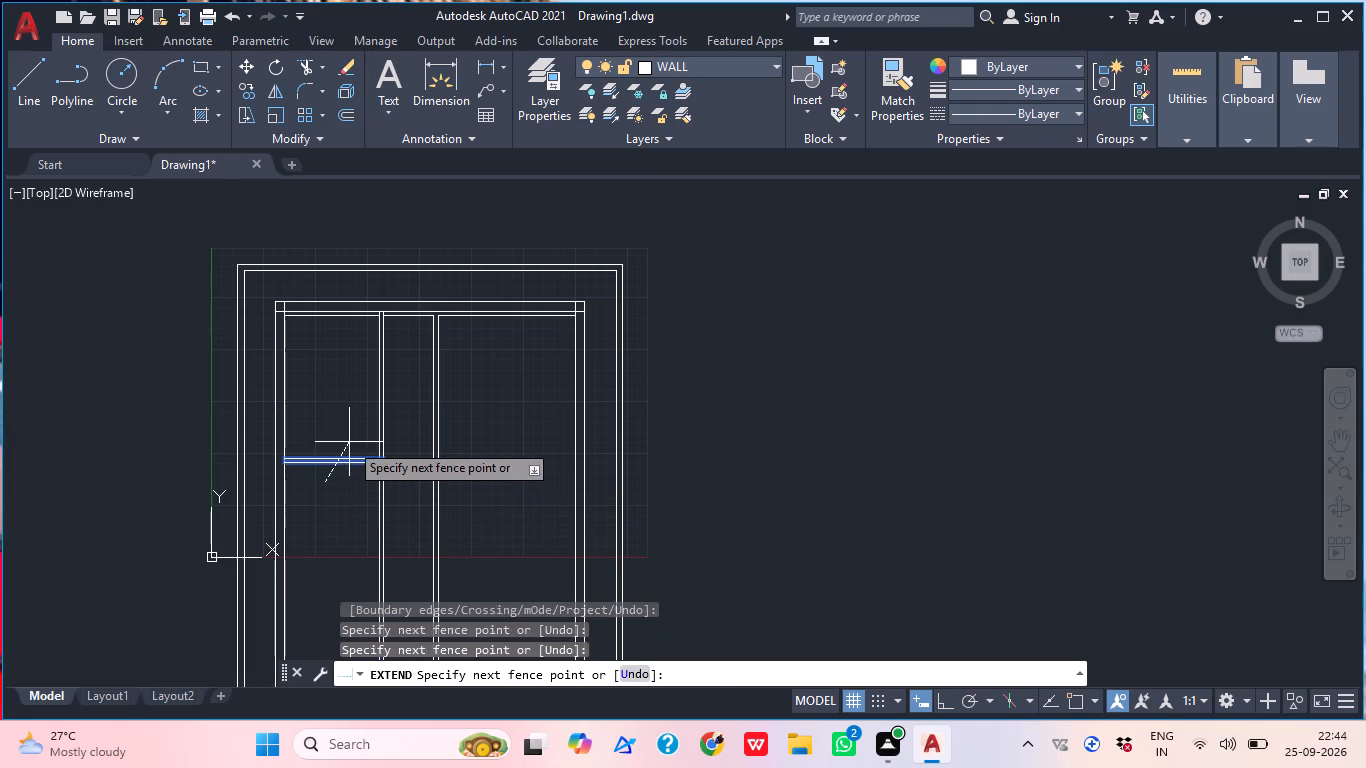
pyautogui.click(349, 442)
pyautogui.click(349, 466)
pyautogui.click(356, 451)
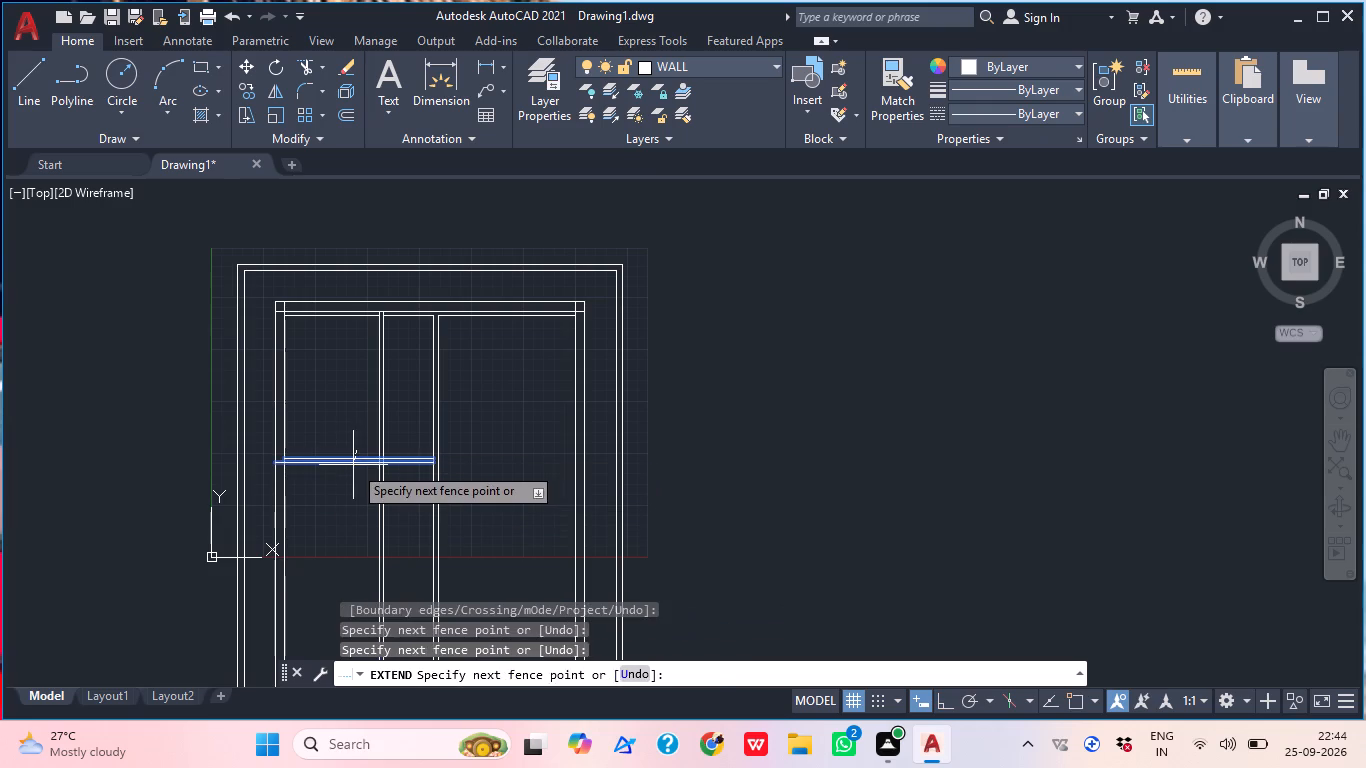
pyautogui.click(353, 465)
pyautogui.click(301, 461)
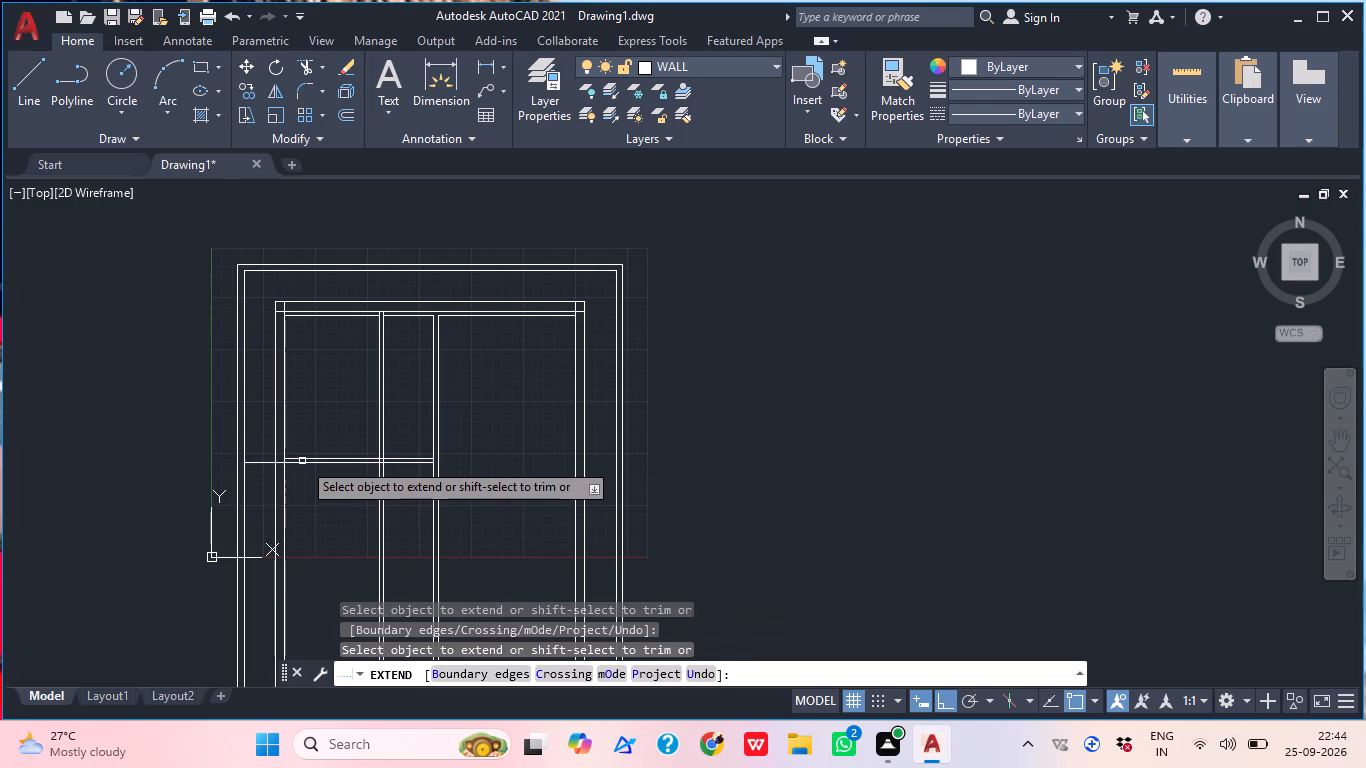
pyautogui.hotkey('ctrl', 'z')
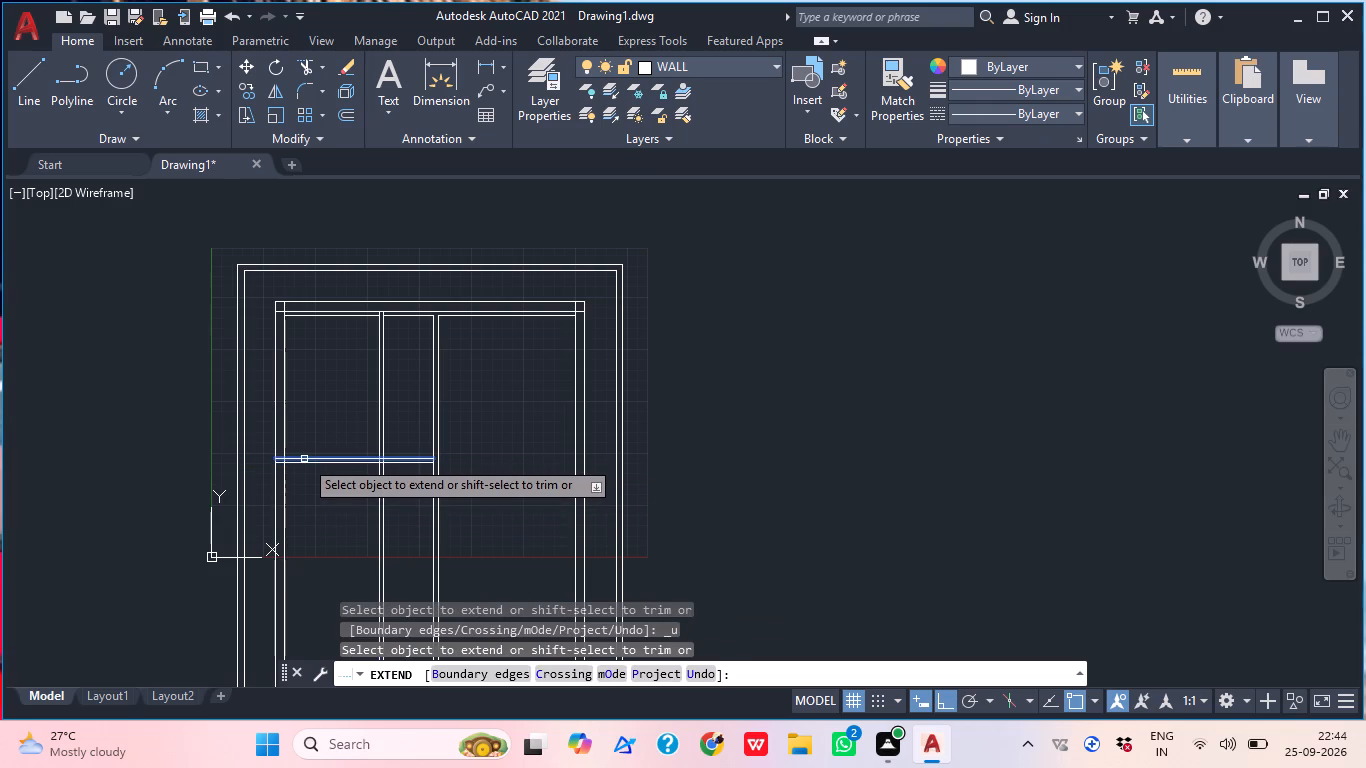
pyautogui.click(304, 459)
pyautogui.scroll(1, 440, 475)
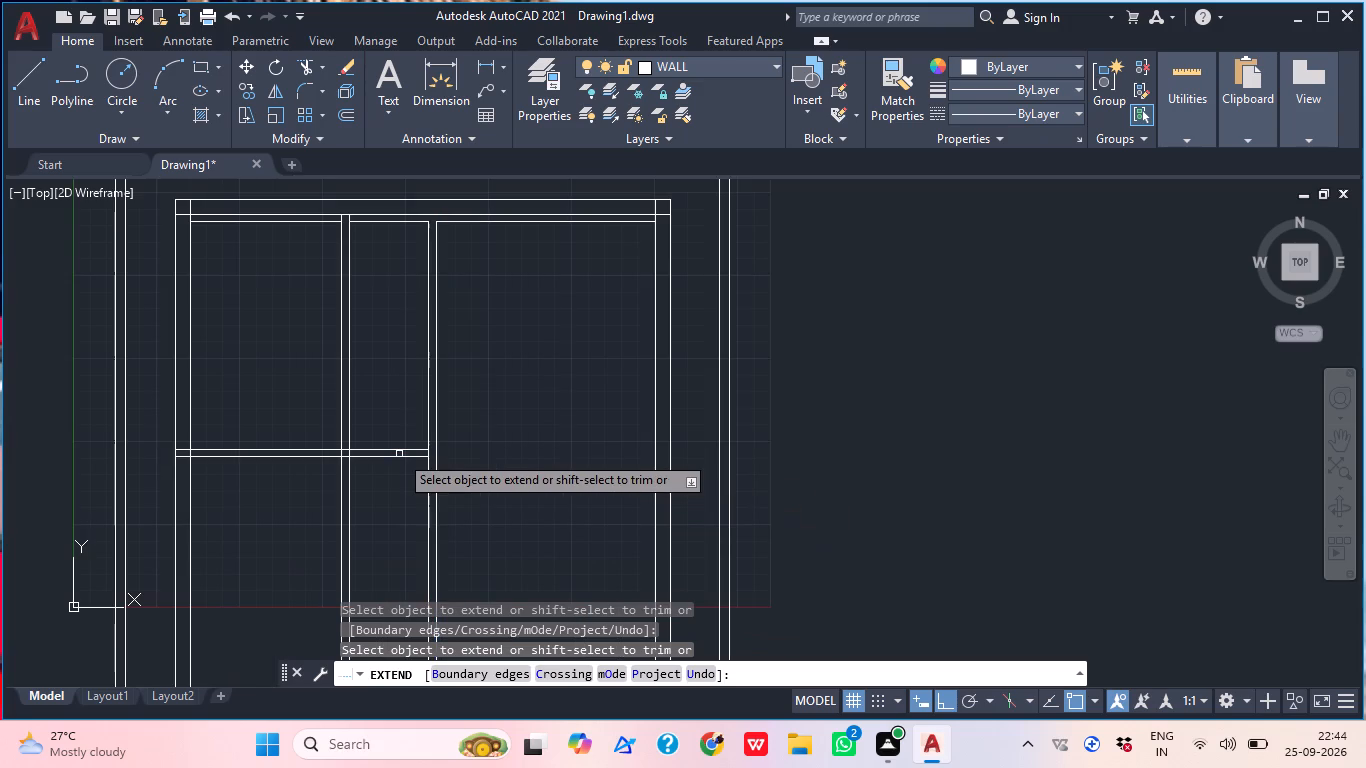
pyautogui.click(400, 452)
pyautogui.click(400, 458)
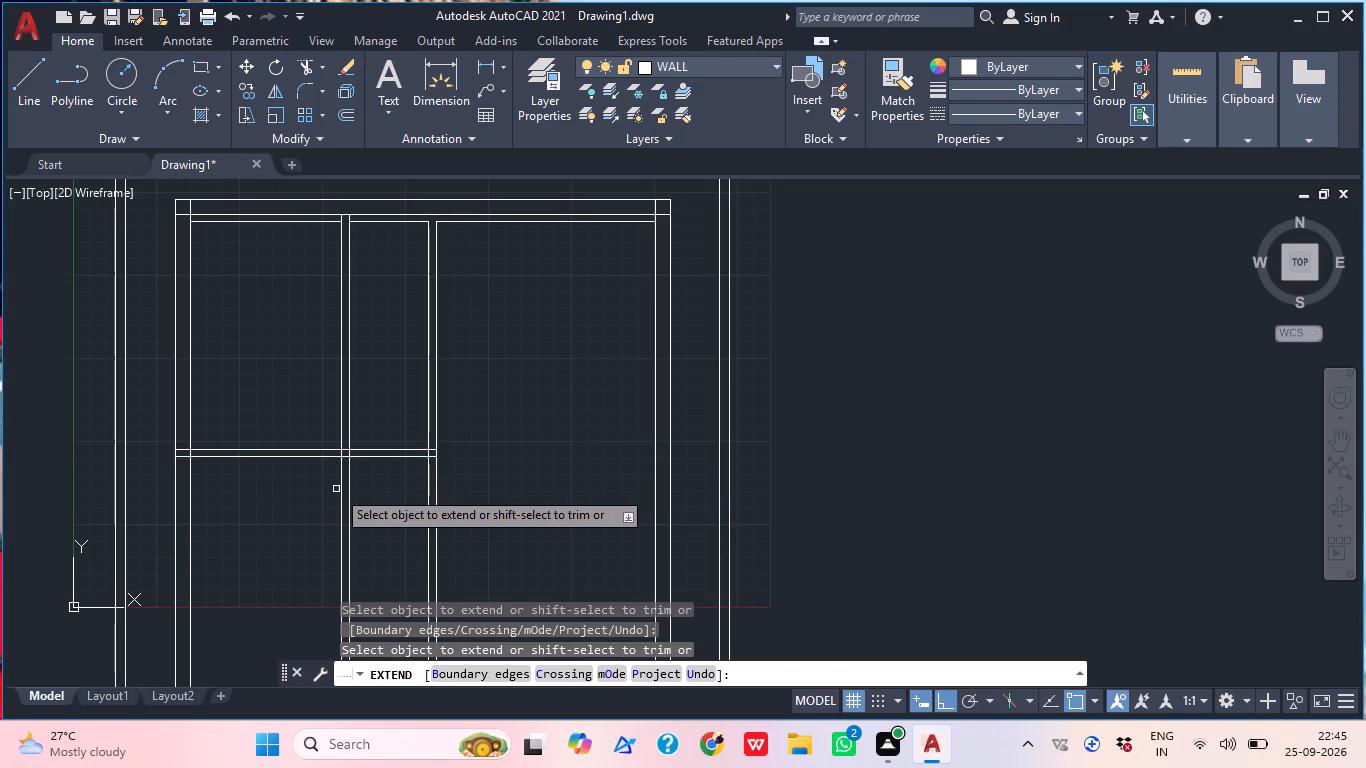
pyautogui.press('Escape')
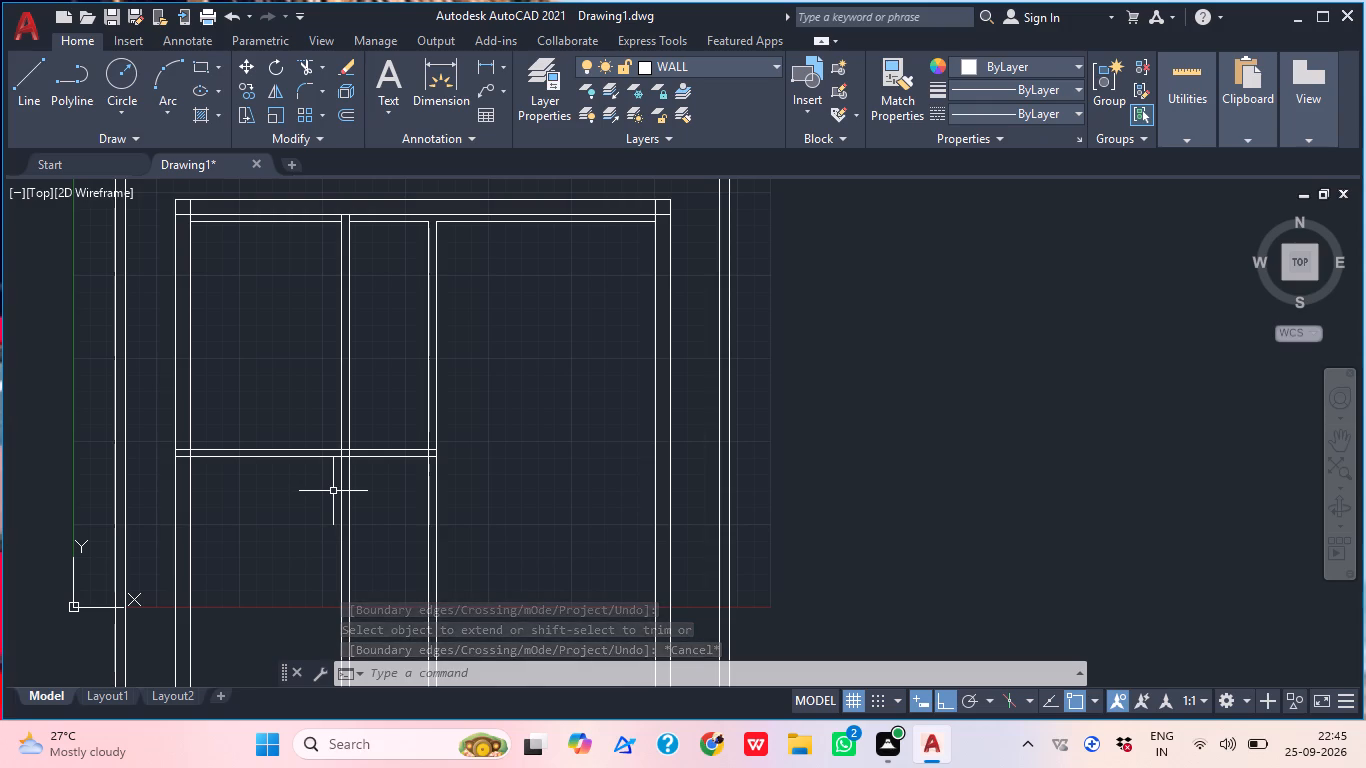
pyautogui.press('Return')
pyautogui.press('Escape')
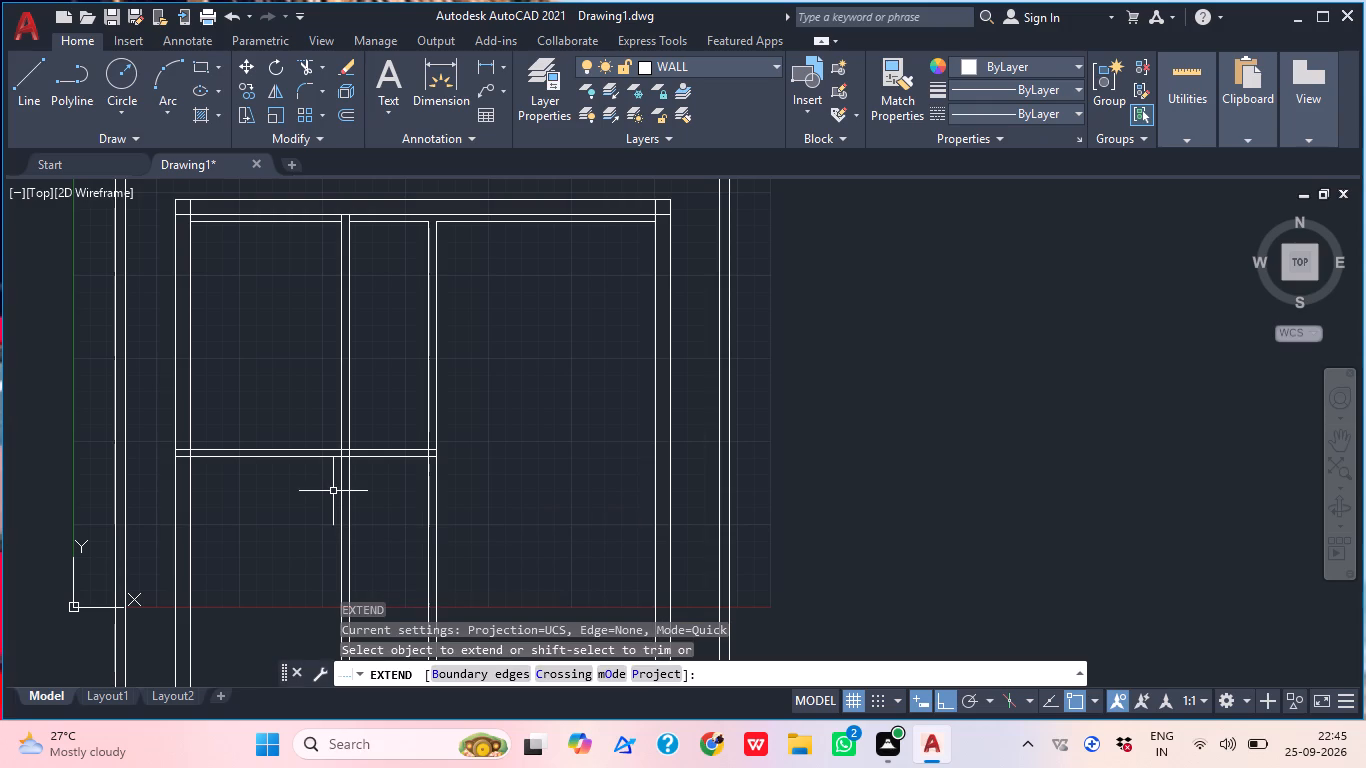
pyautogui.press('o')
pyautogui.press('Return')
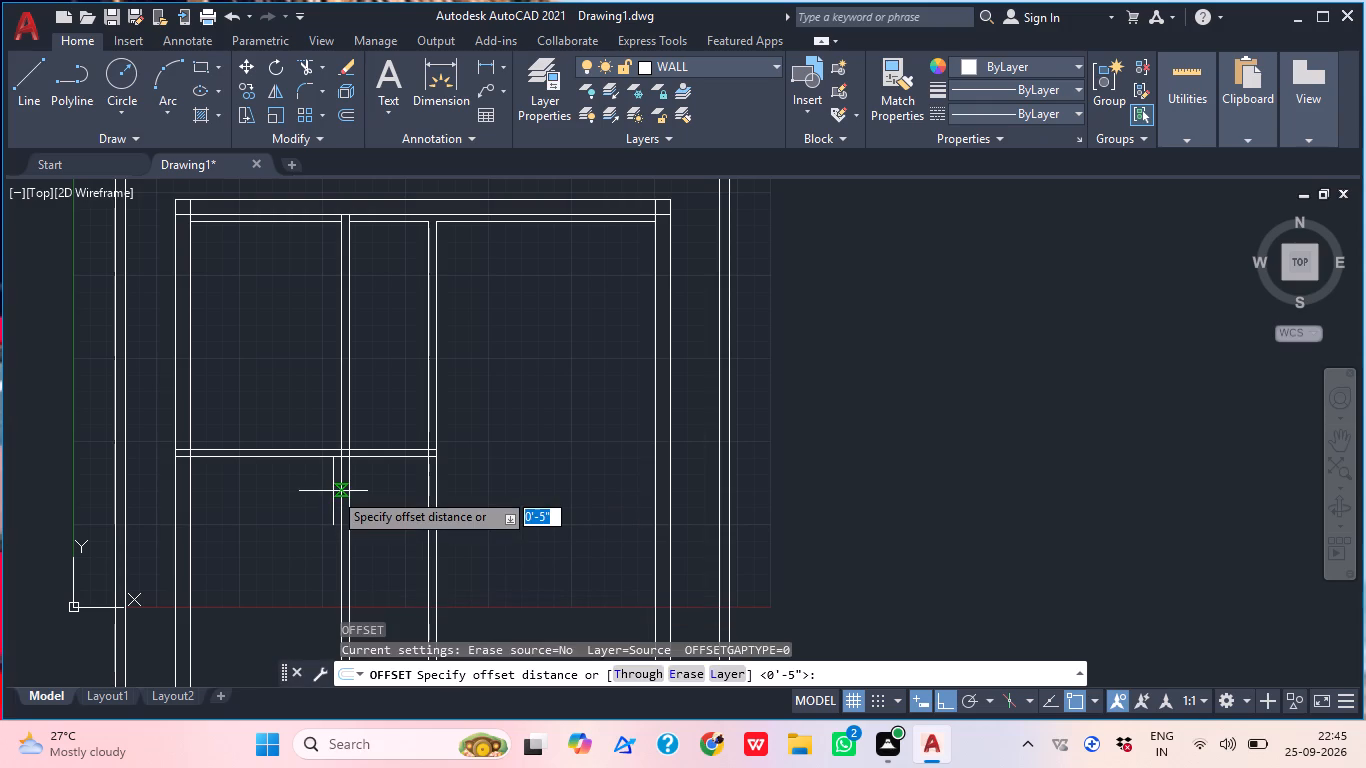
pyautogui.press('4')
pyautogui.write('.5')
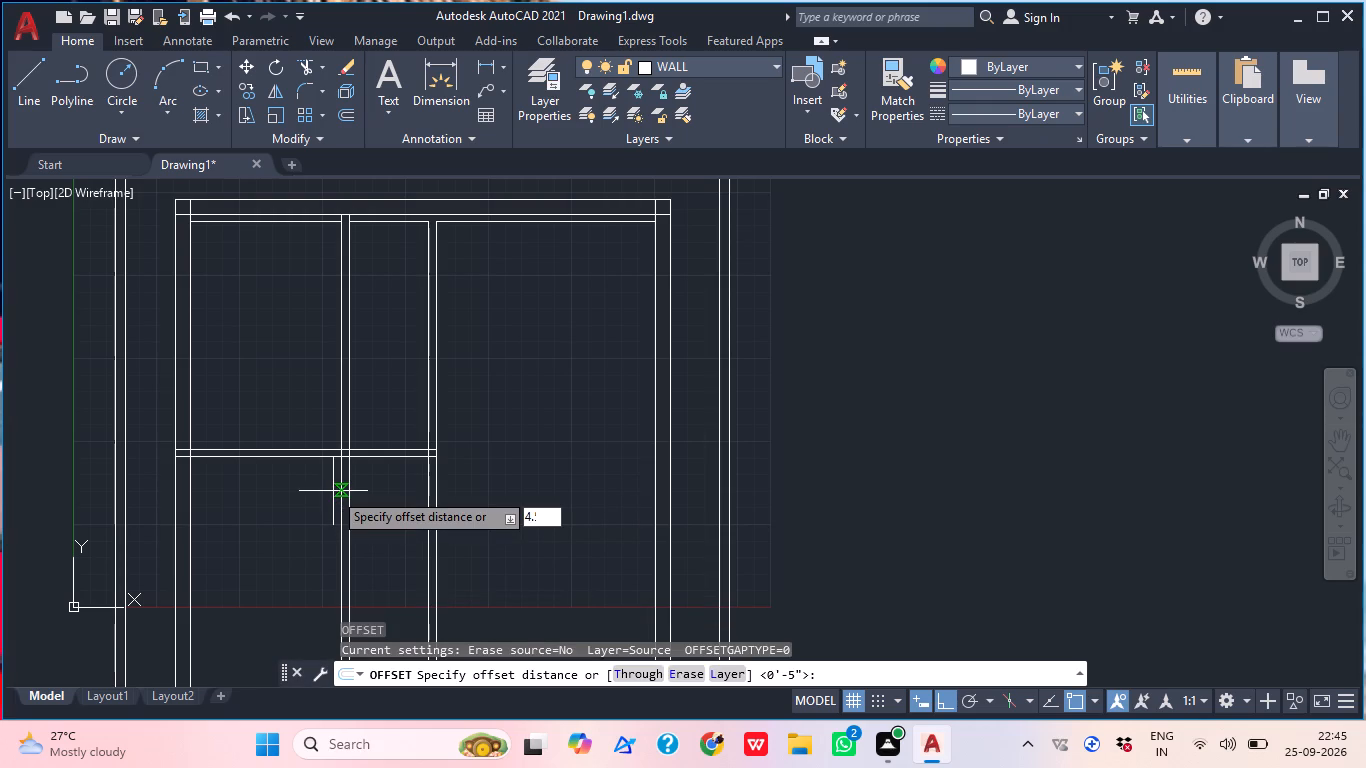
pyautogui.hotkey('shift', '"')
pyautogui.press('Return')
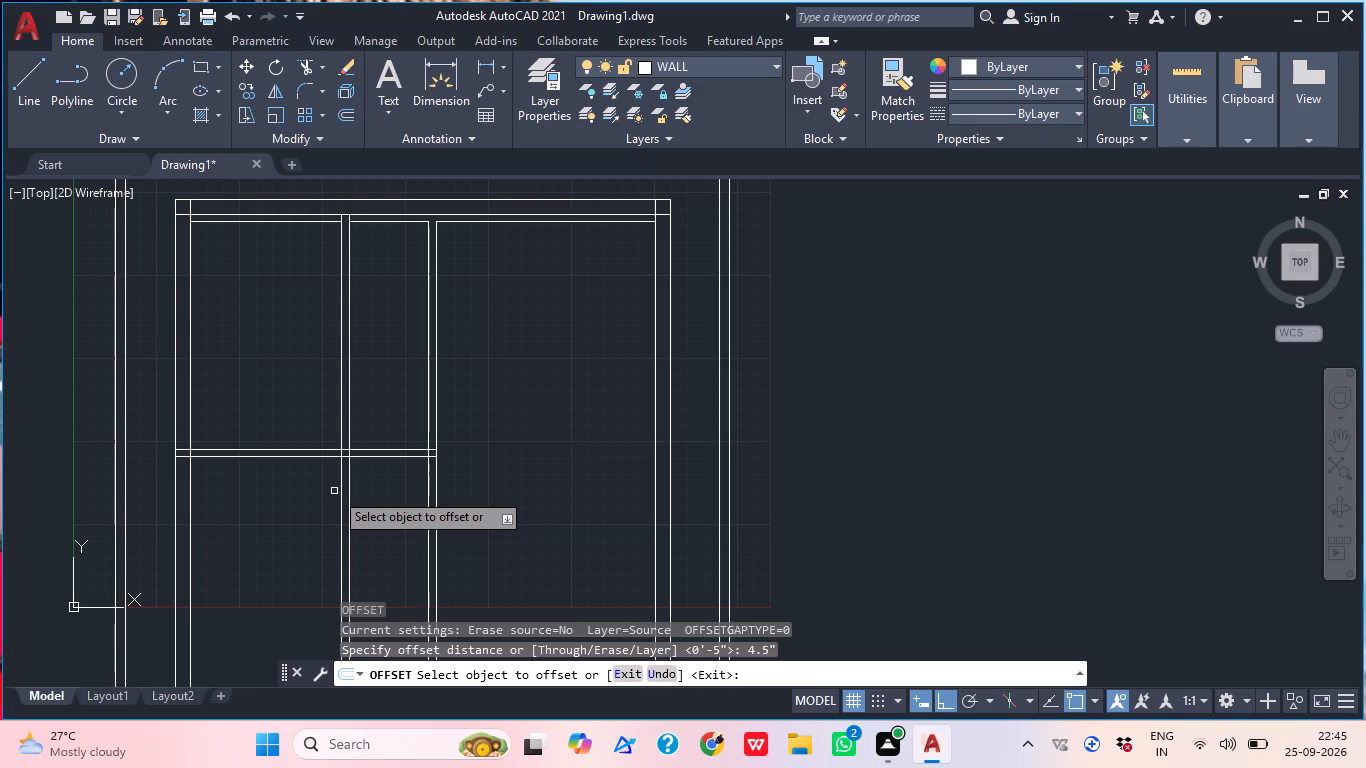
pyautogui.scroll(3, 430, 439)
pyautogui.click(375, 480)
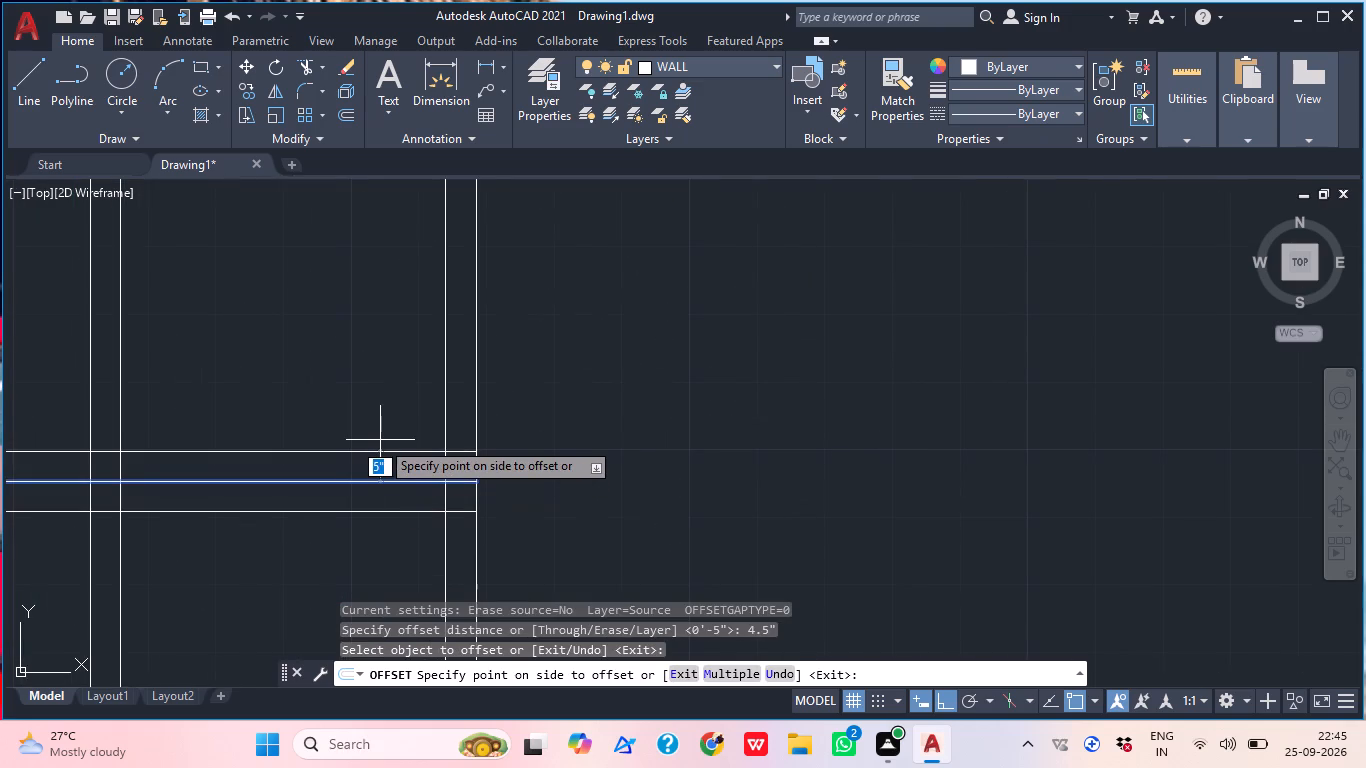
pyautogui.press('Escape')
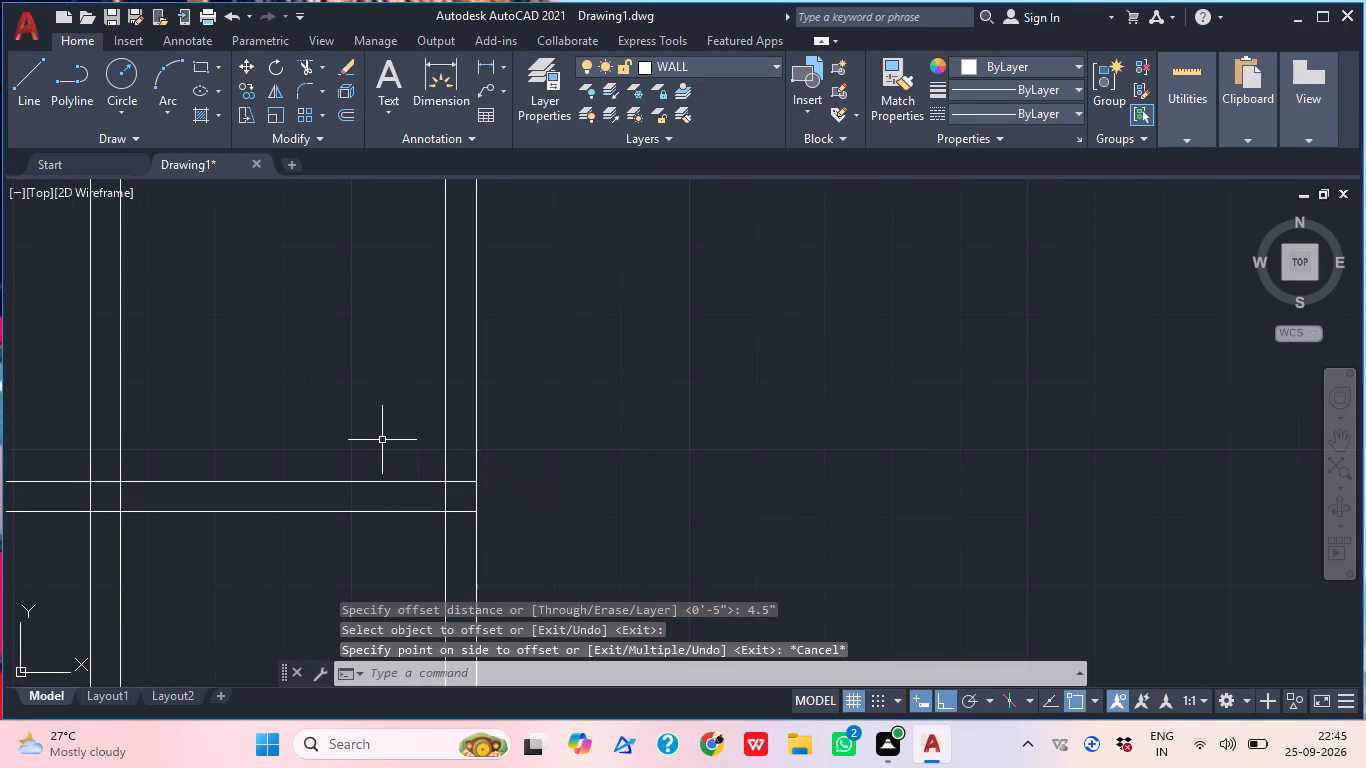
# Offset the cross wall's upper line 4'5" upward.
pyautogui.press('o')
pyautogui.press('Return')
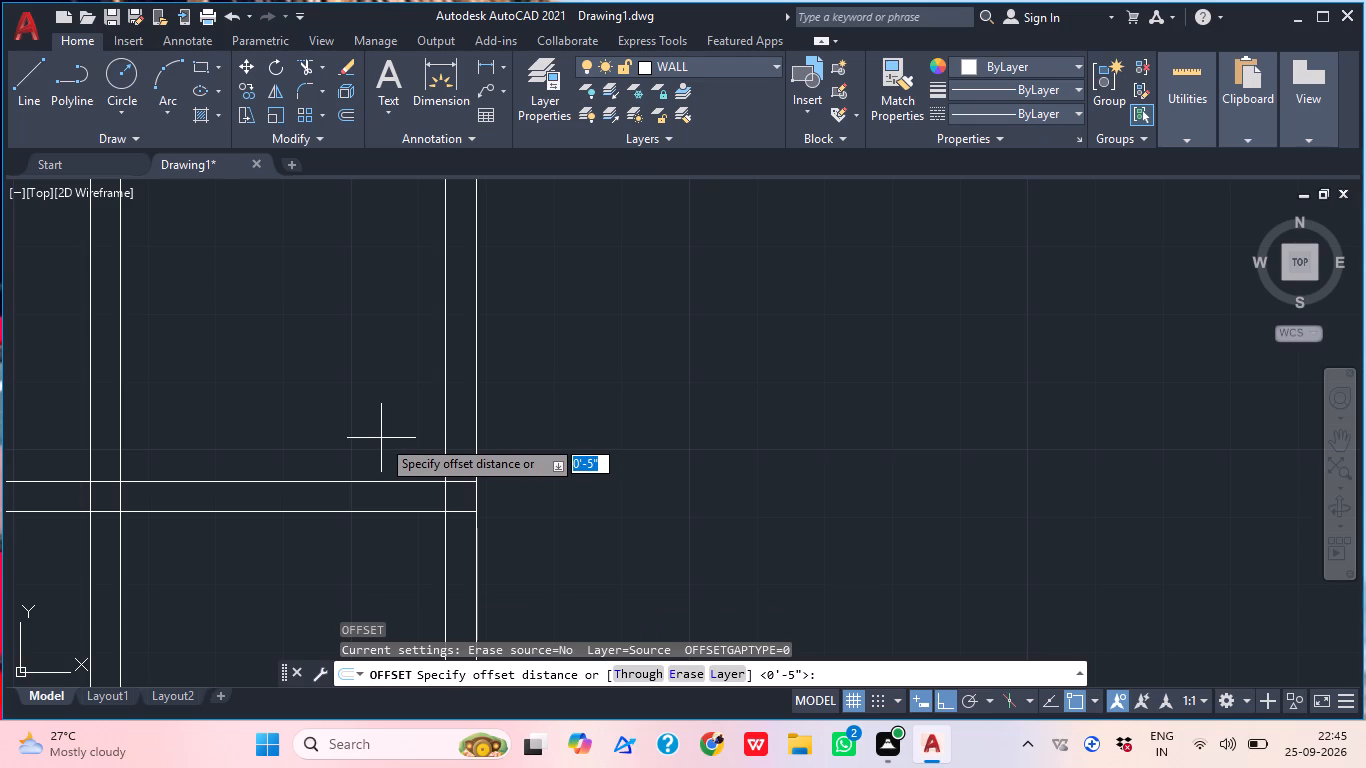
pyautogui.press('4')
pyautogui.press("'")
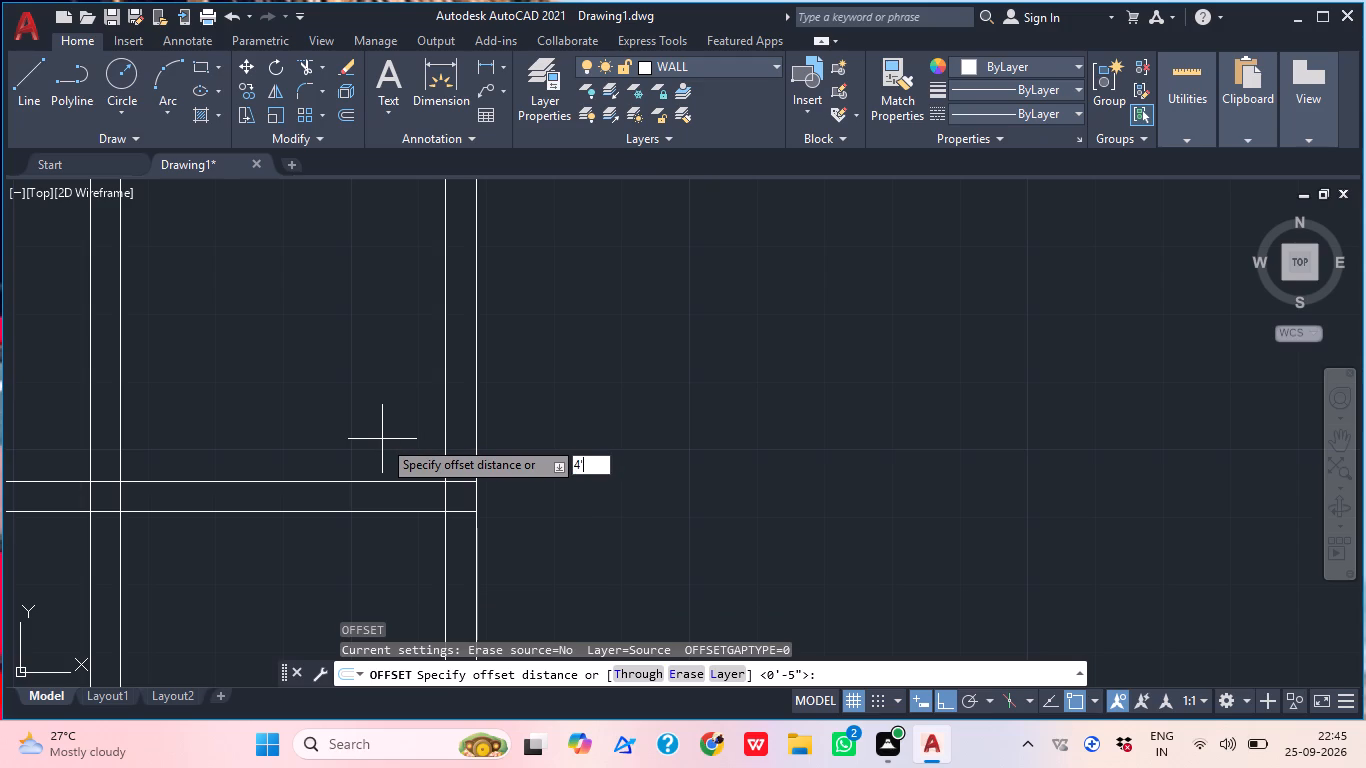
pyautogui.press('5')
pyautogui.hotkey('shift', '"')
pyautogui.press('Return')
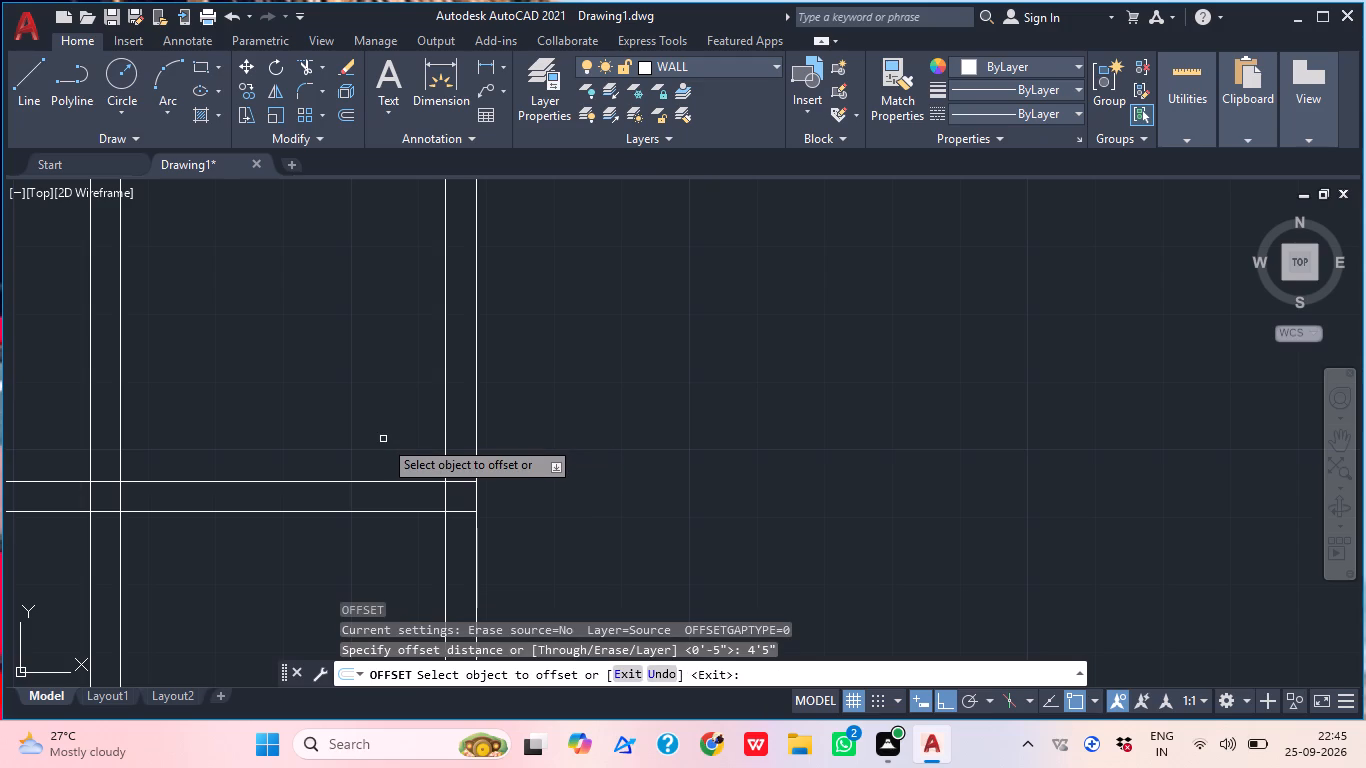
pyautogui.click(355, 481)
pyautogui.scroll(-2, 324, 337)
pyautogui.click(324, 337)
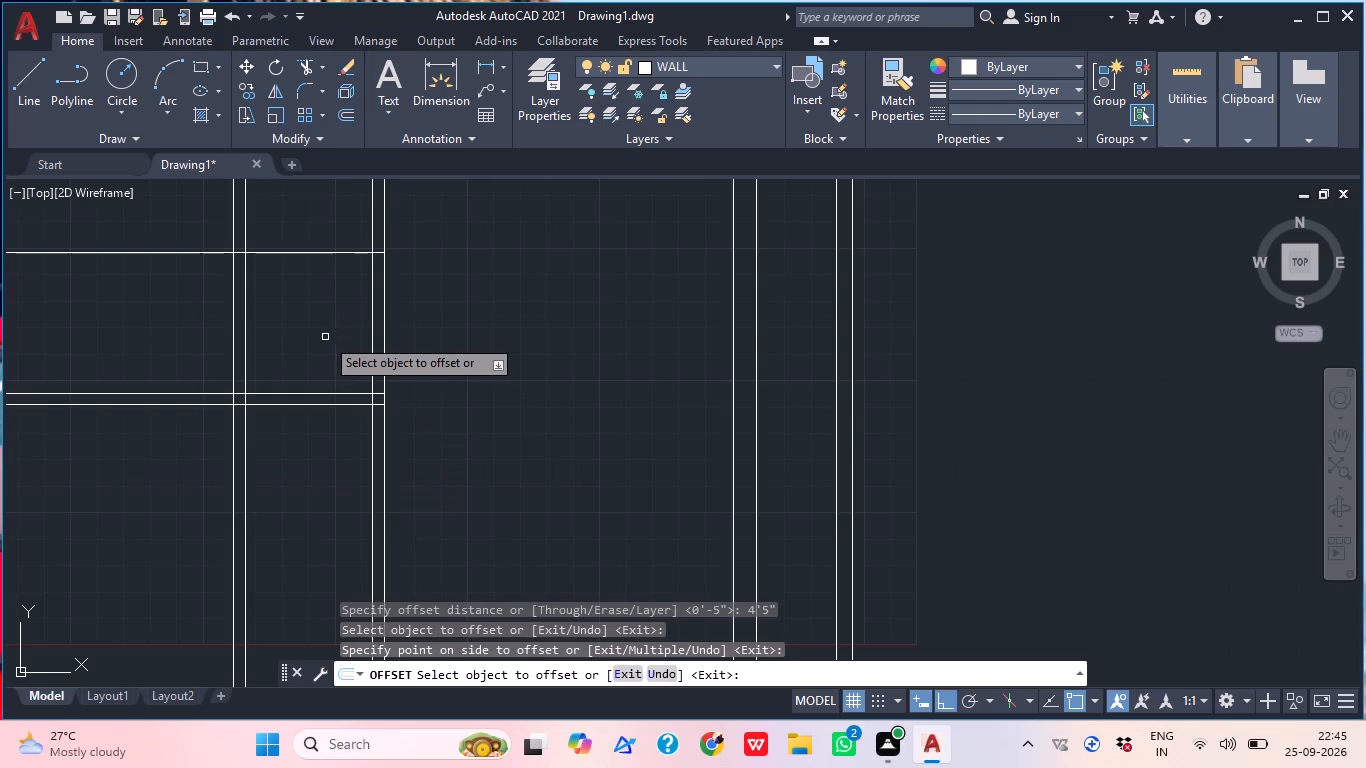
pyautogui.press('space')
# Offset the new upper horizontal line 4.5" upward to form a second cross wall.
pyautogui.press('space')
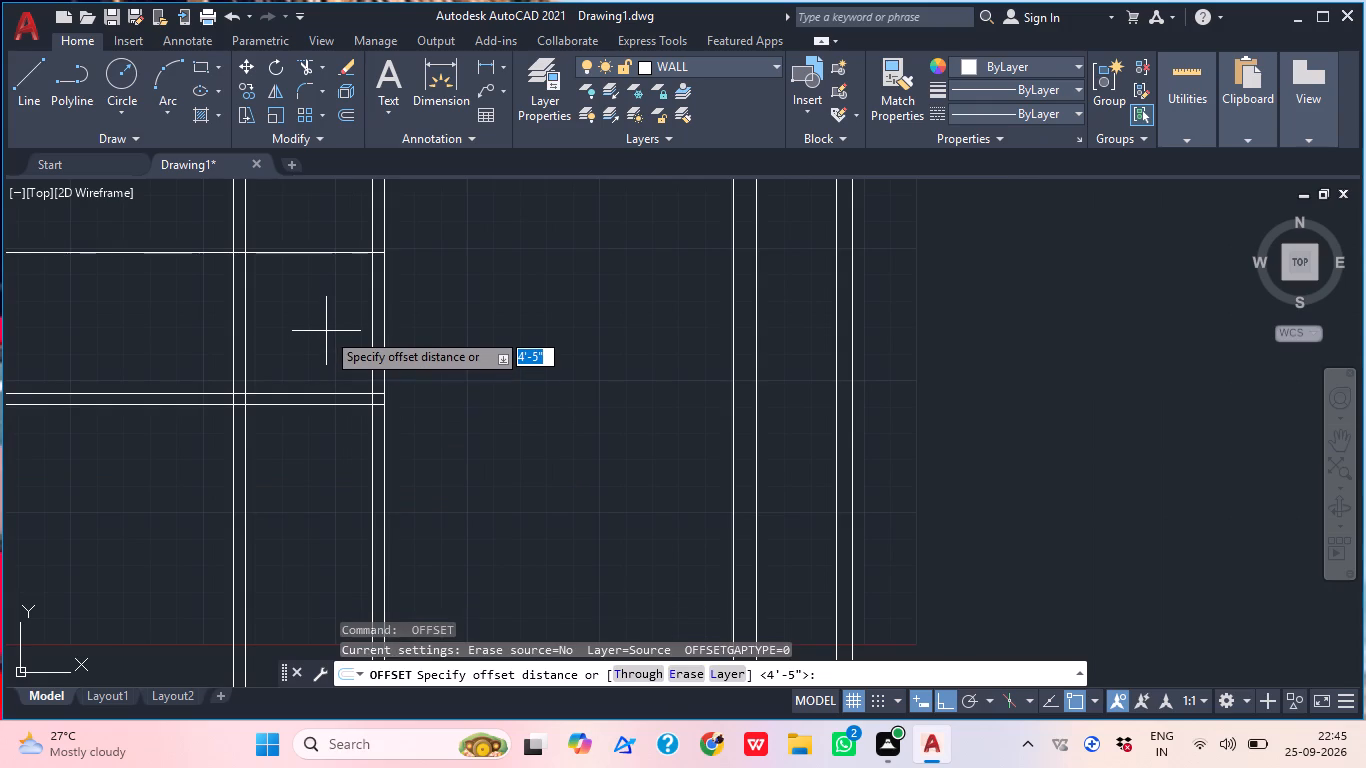
pyautogui.press('4')
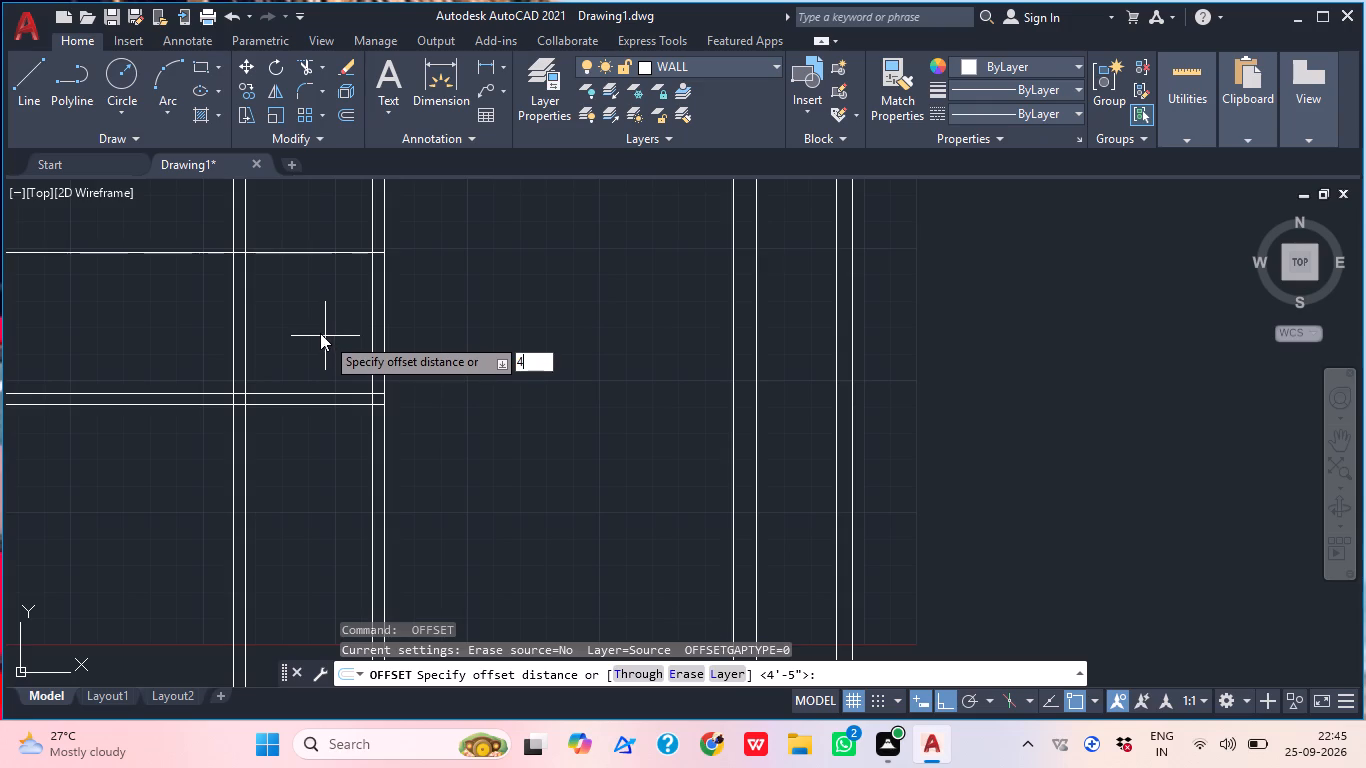
pyautogui.press('.')
pyautogui.press('5')
pyautogui.hotkey('shift', '"')
pyautogui.press('Return')
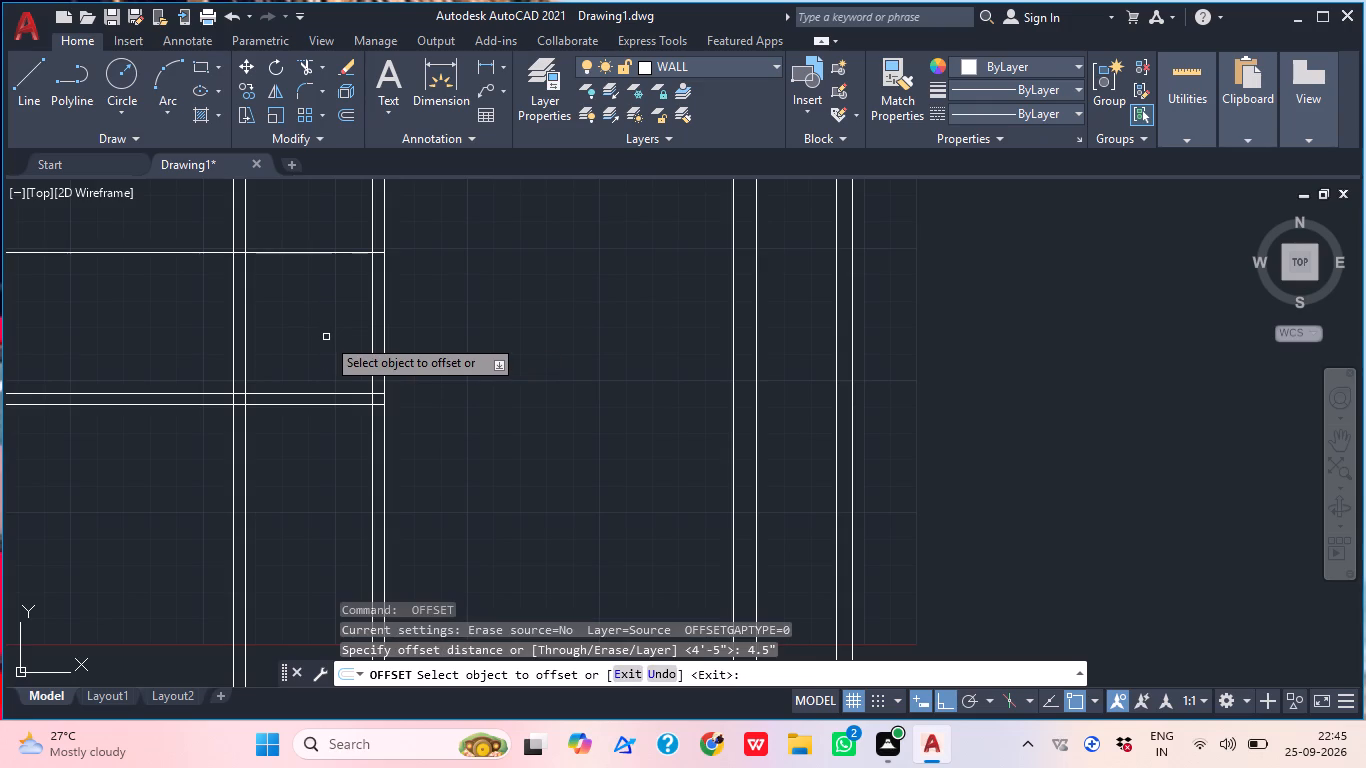
pyautogui.click(315, 251)
pyautogui.click(315, 243)
pyautogui.moveTo(314, 259); pyautogui.dragTo(314, 336, button='middle')
pyautogui.scroll(-2, 314, 317)
pyautogui.moveTo(268, 342); pyautogui.dragTo(291, 350, button='middle')
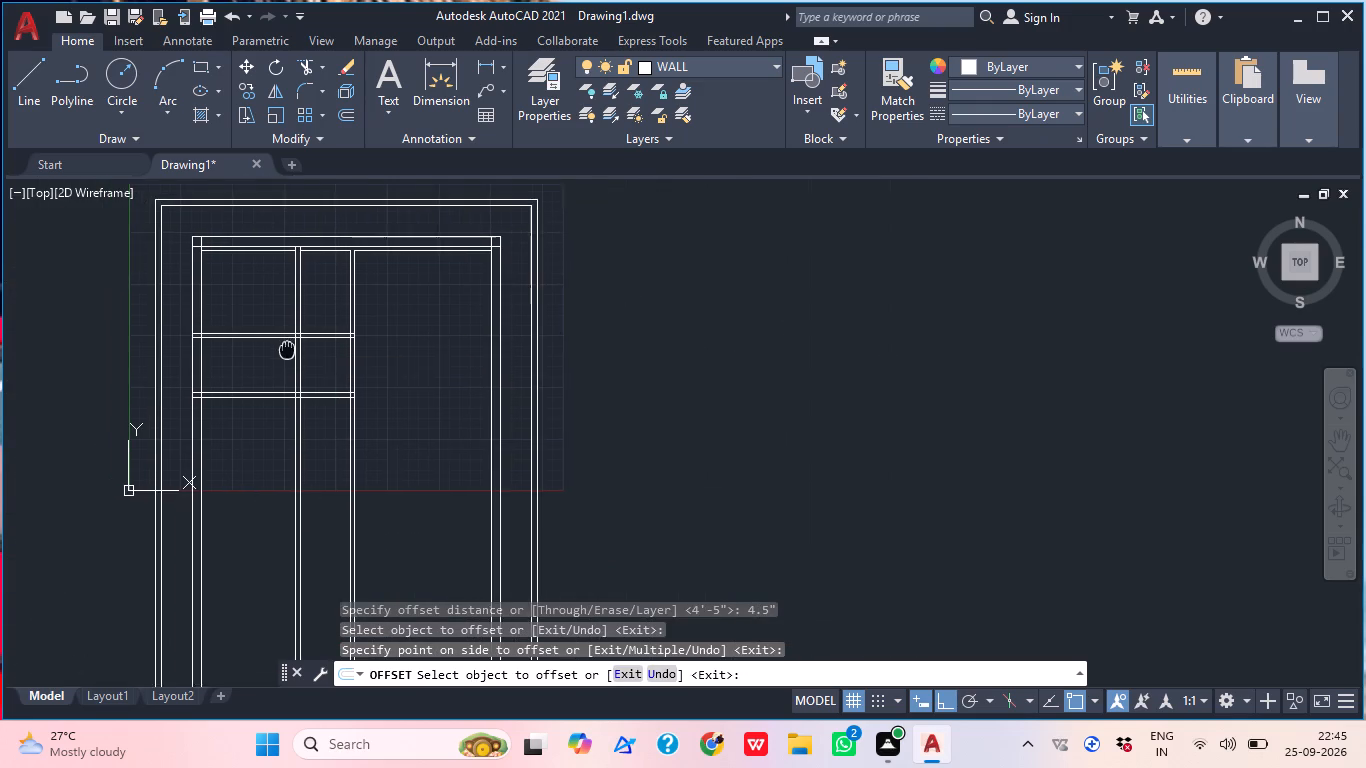
pyautogui.moveTo(291, 350); pyautogui.dragTo(298, 351, button='middle')
pyautogui.press('Escape')
# Trim away the upper cross wall's two lines from the inner left wall's outer line to the left middle vertical wall.
pyautogui.write('TR')
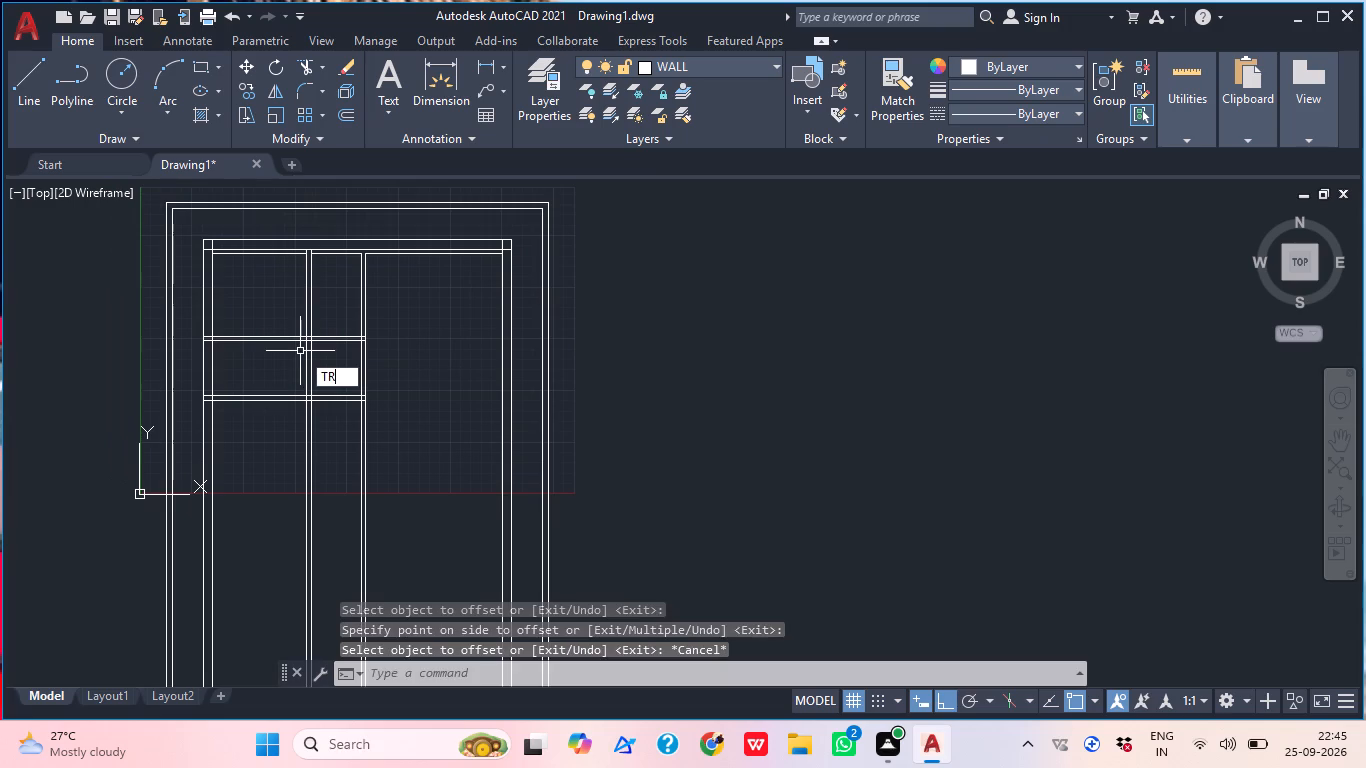
pyautogui.press('Return')
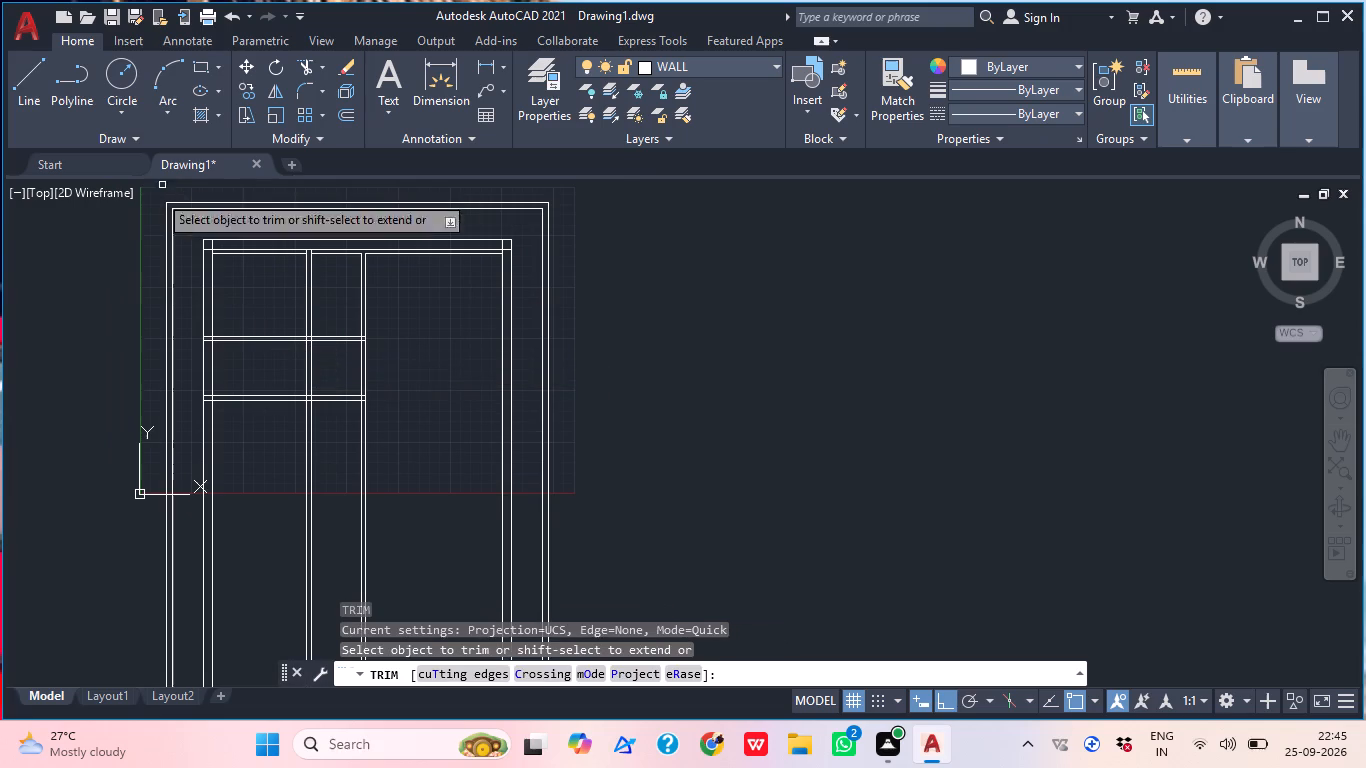
pyautogui.scroll(3, 196, 322)
pyautogui.click(237, 410)
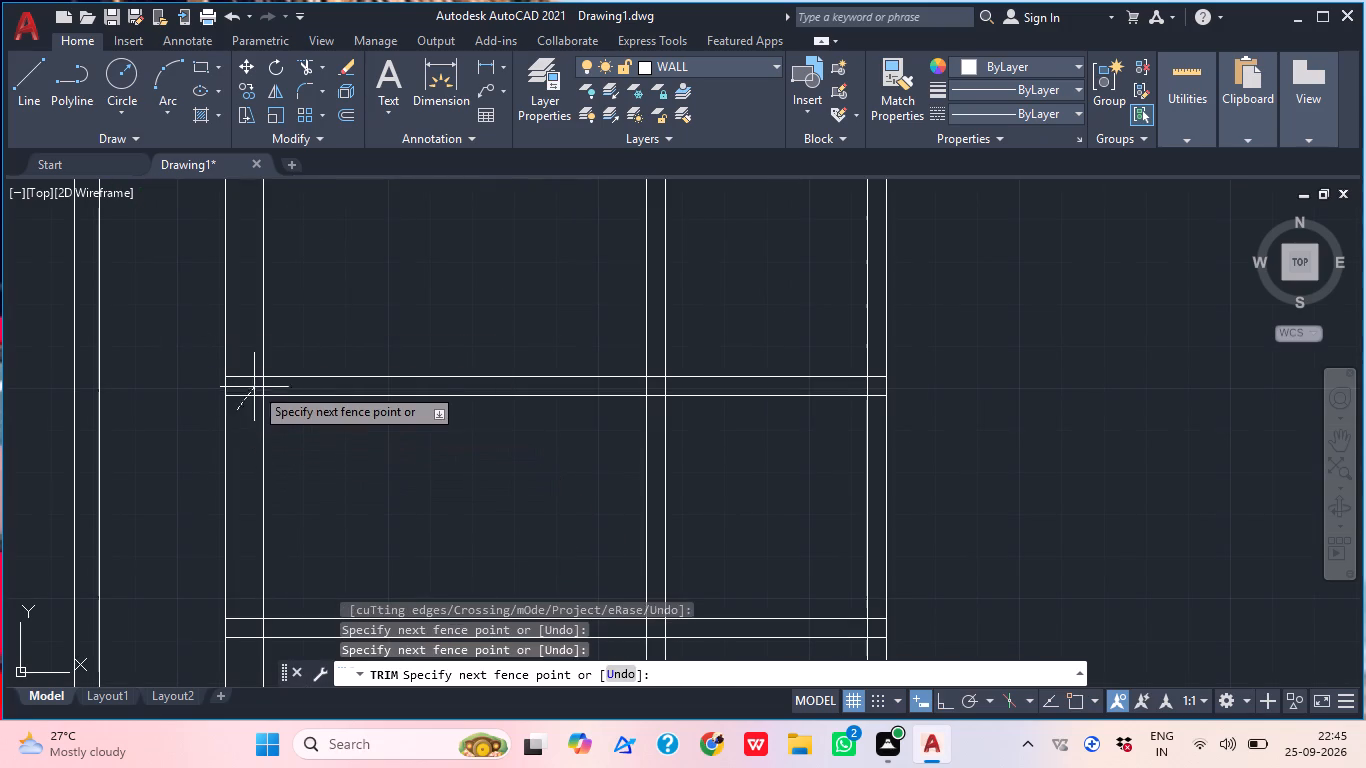
pyautogui.click(248, 364)
pyautogui.click(290, 423)
pyautogui.click(339, 362)
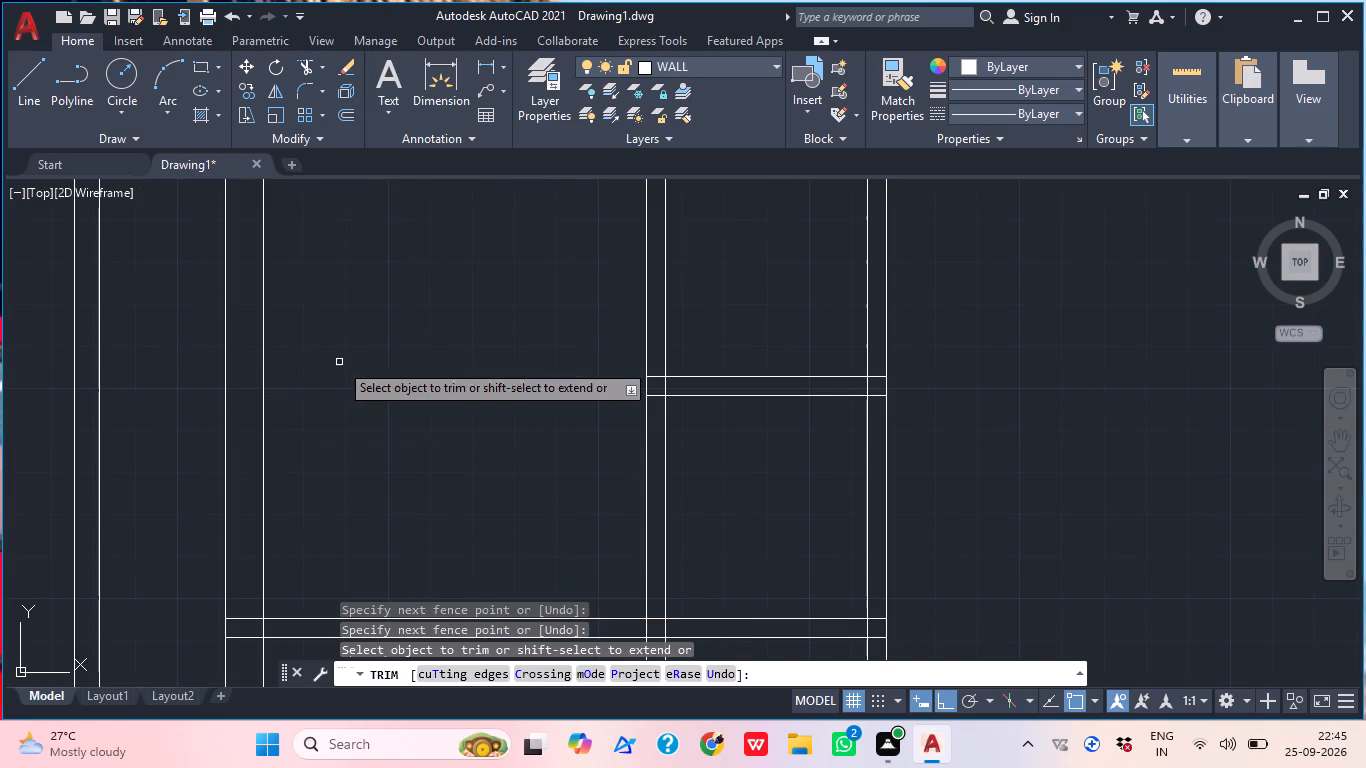
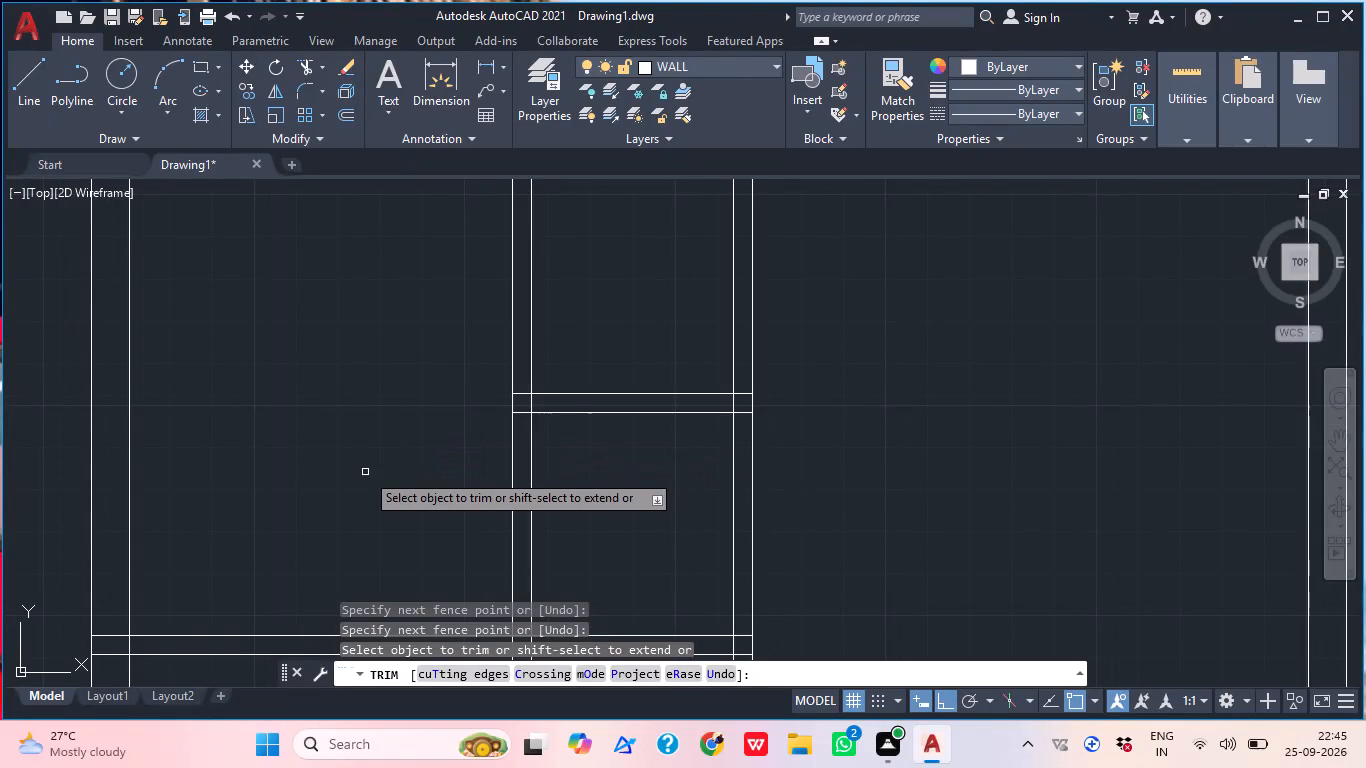
# Trim the overlapping line segments where the upper cross wall meets the left middle vertical wall to open the junction.
pyautogui.press('Escape')
pyautogui.scroll(1, 179, 251)
pyautogui.scroll(-1, 191, 259)
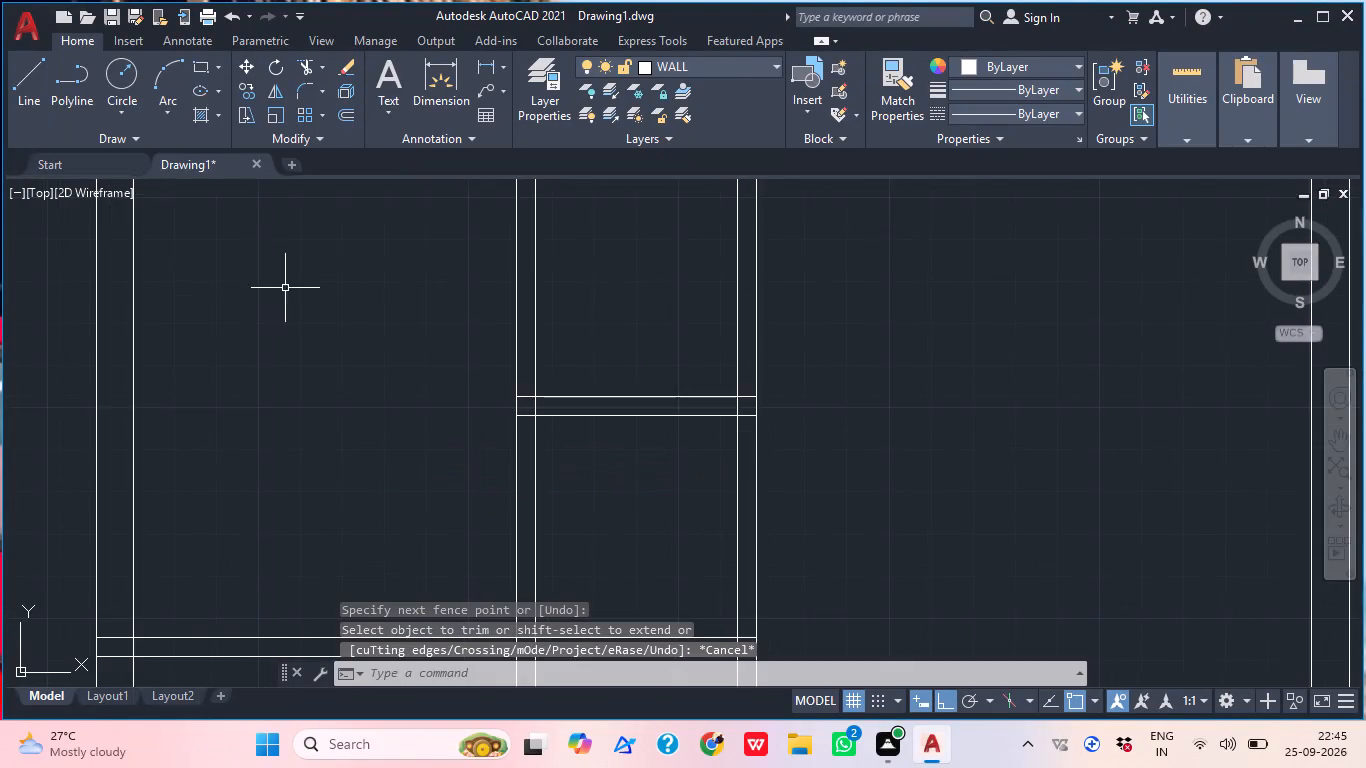
pyautogui.moveTo(295, 300); pyautogui.dragTo(272, 330, button='middle')
pyautogui.scroll(-3, 272, 330)
pyautogui.scroll(1, 296, 322)
pyautogui.moveTo(397, 334); pyautogui.dragTo(329, 364, button='middle')
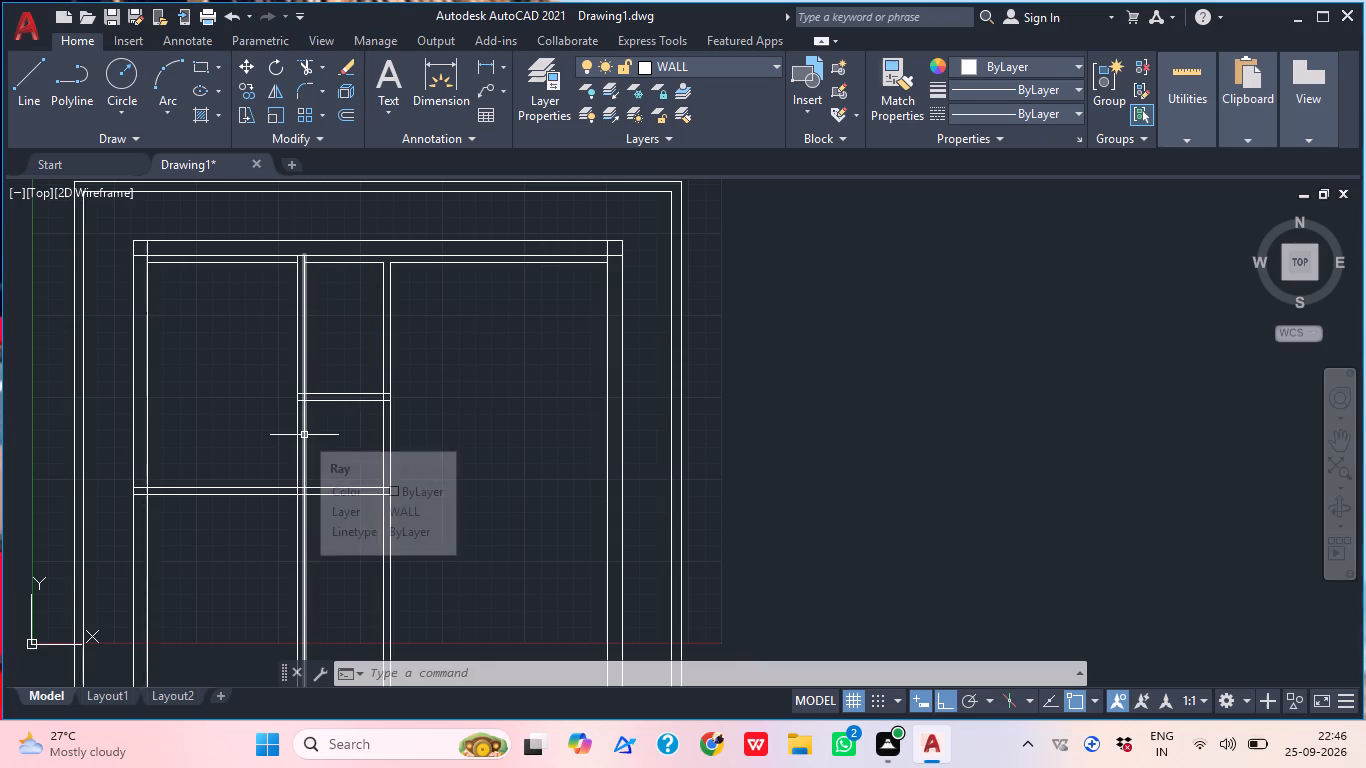
pyautogui.press('t')
pyautogui.press('r')
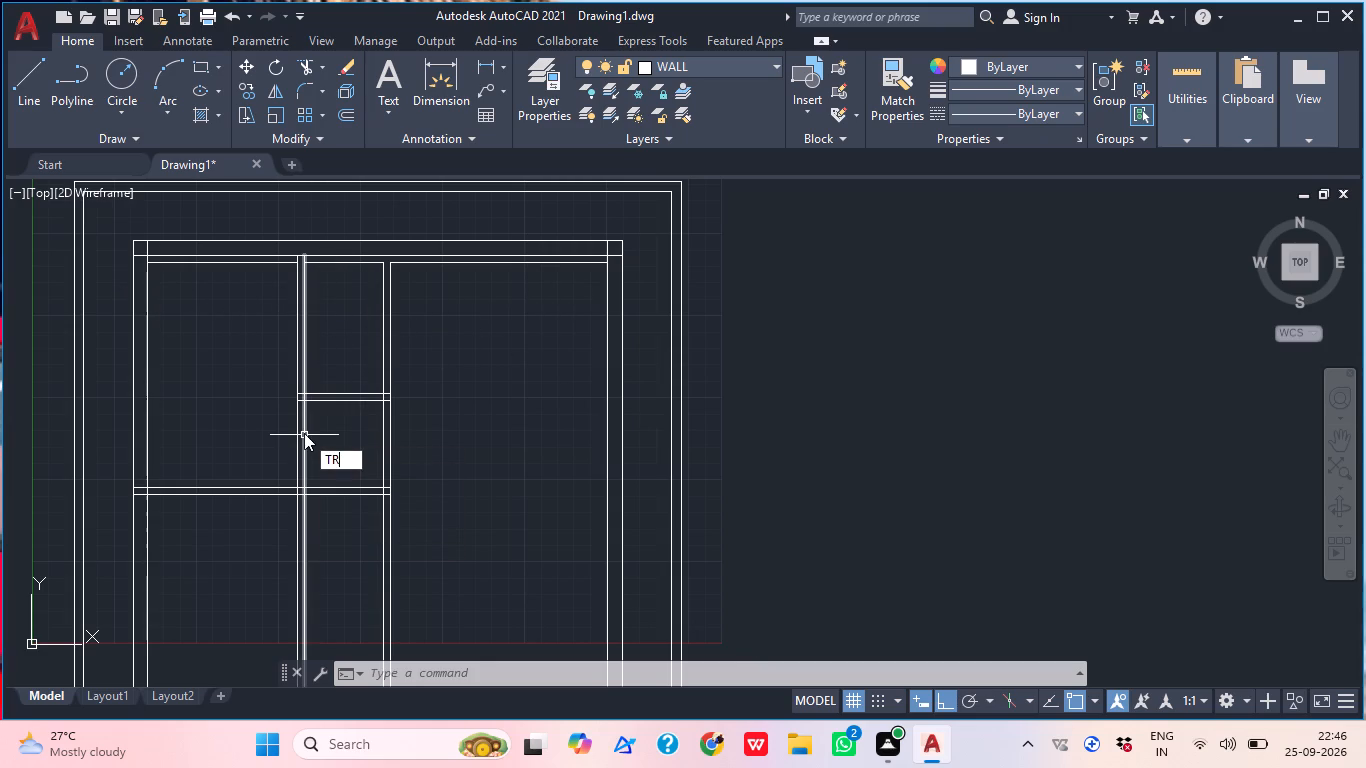
pyautogui.press('Return')
pyautogui.scroll(1, 313, 386)
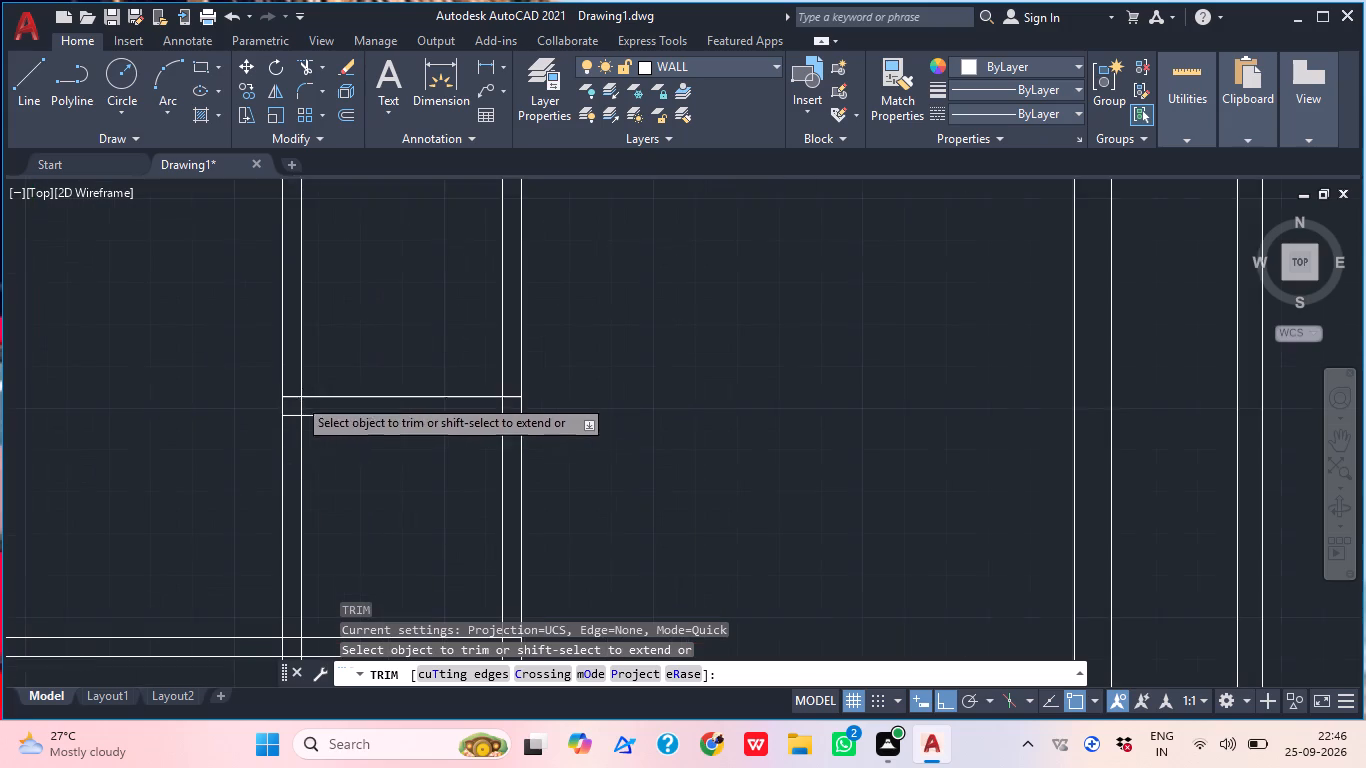
pyautogui.scroll(2, 294, 398)
pyautogui.click(306, 395)
pyautogui.click(298, 360)
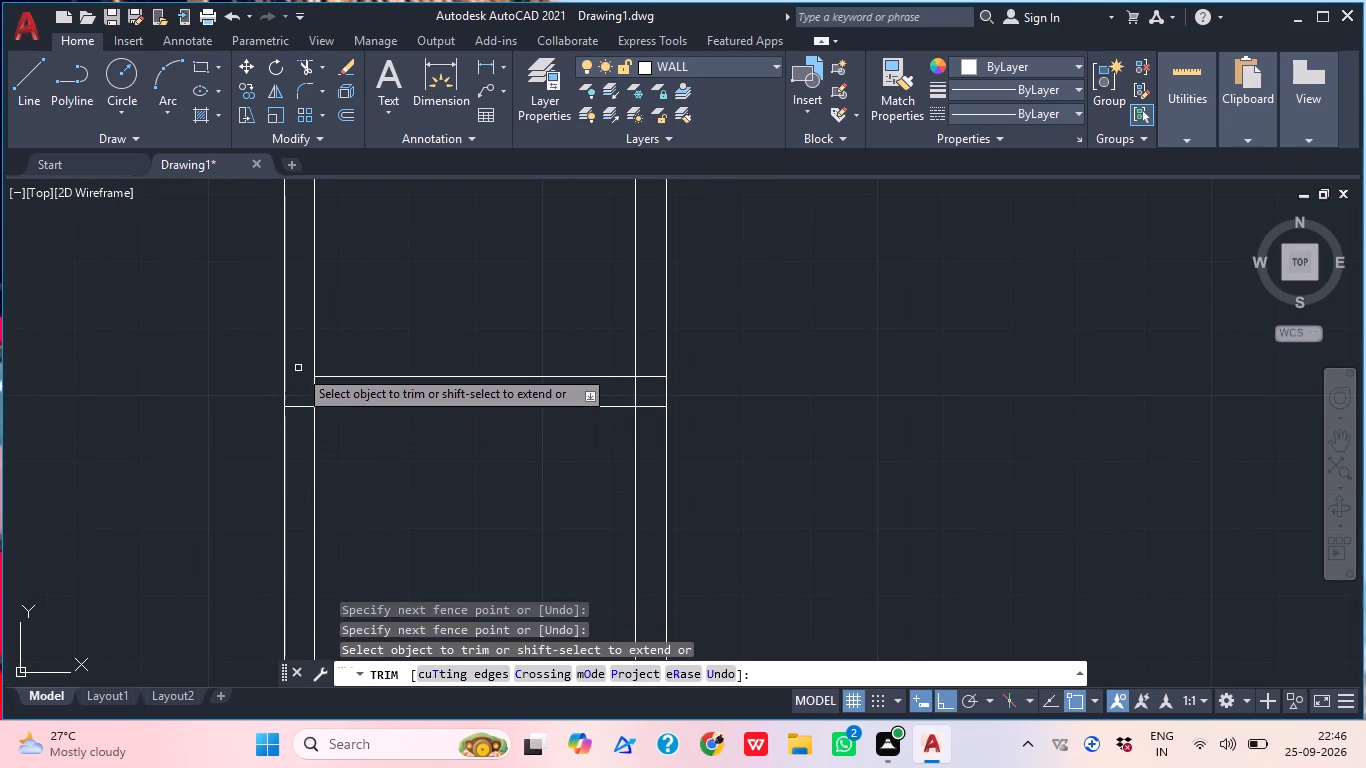
pyautogui.click(301, 398)
pyautogui.click(324, 392)
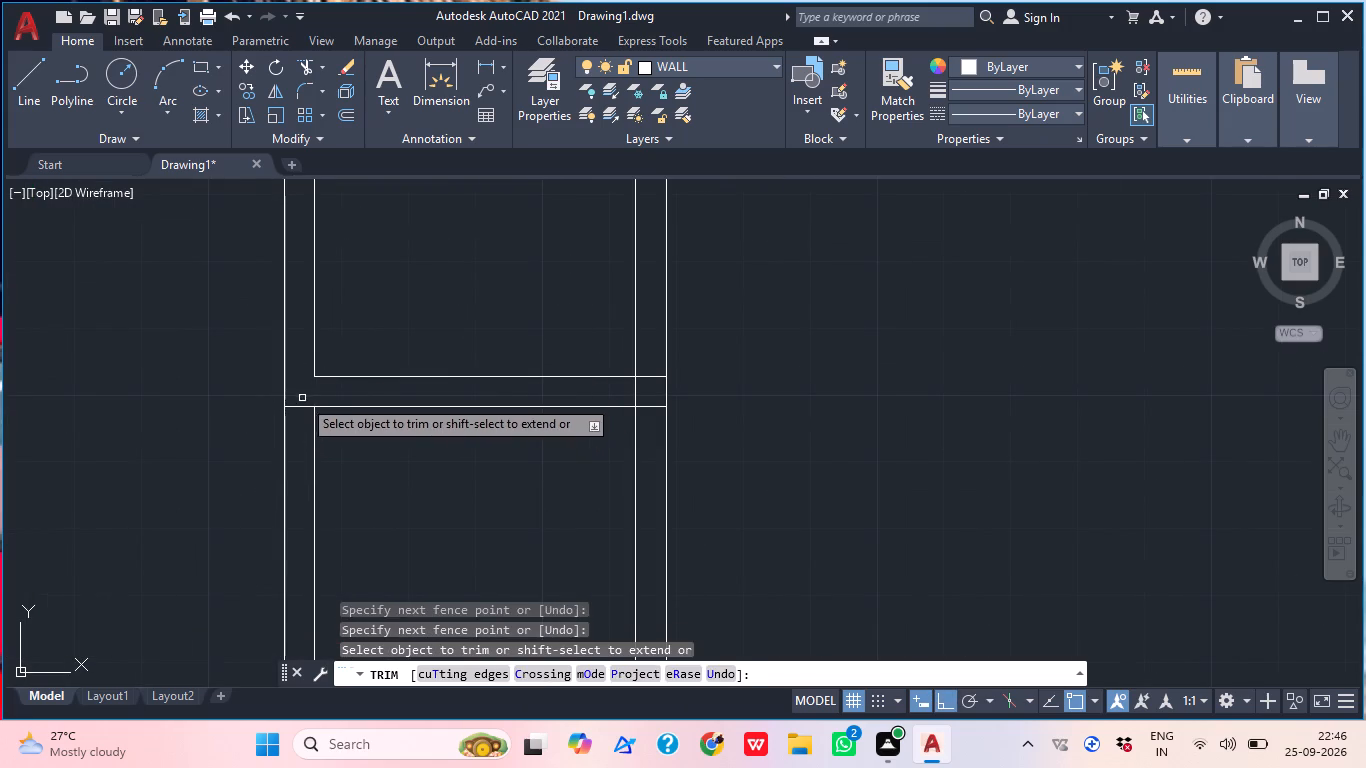
pyautogui.click(301, 398)
pyautogui.click(298, 418)
pyautogui.scroll(-3, 316, 396)
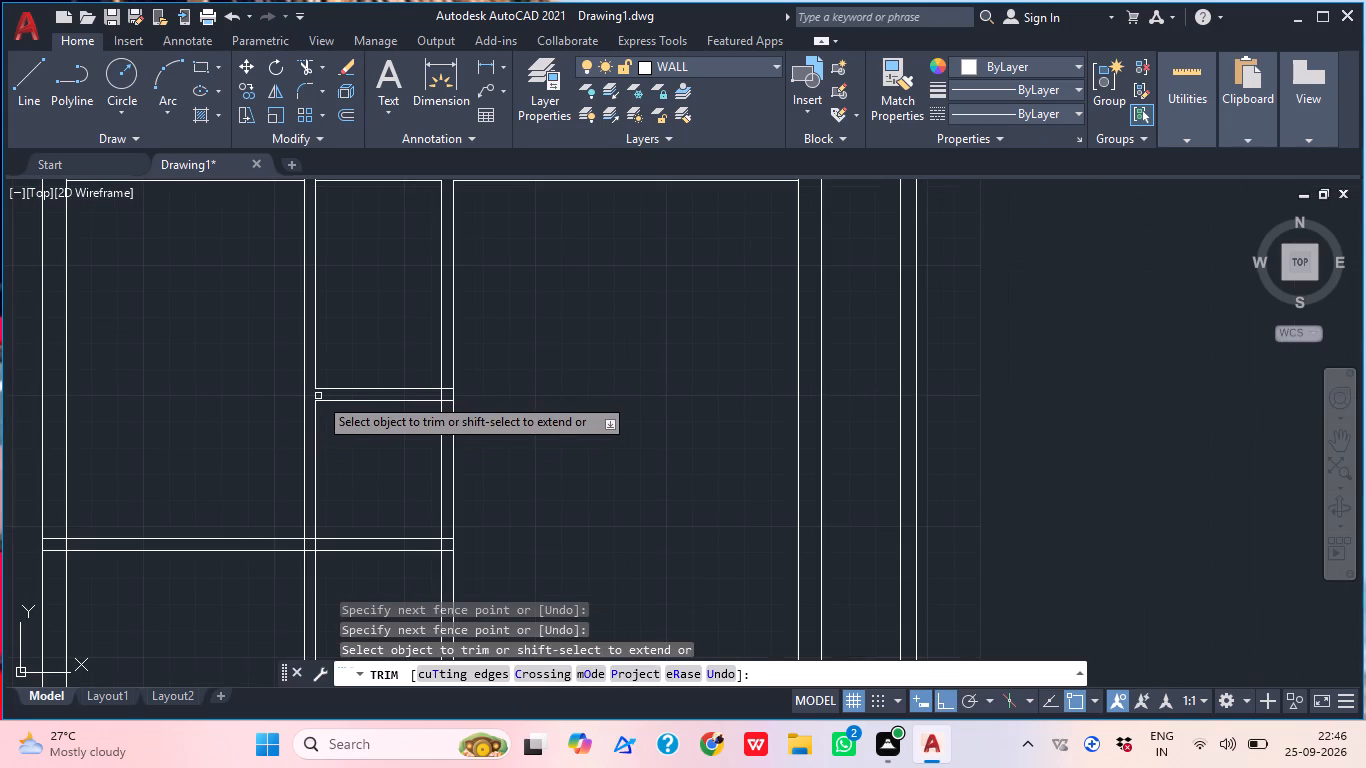
pyautogui.press('Escape')
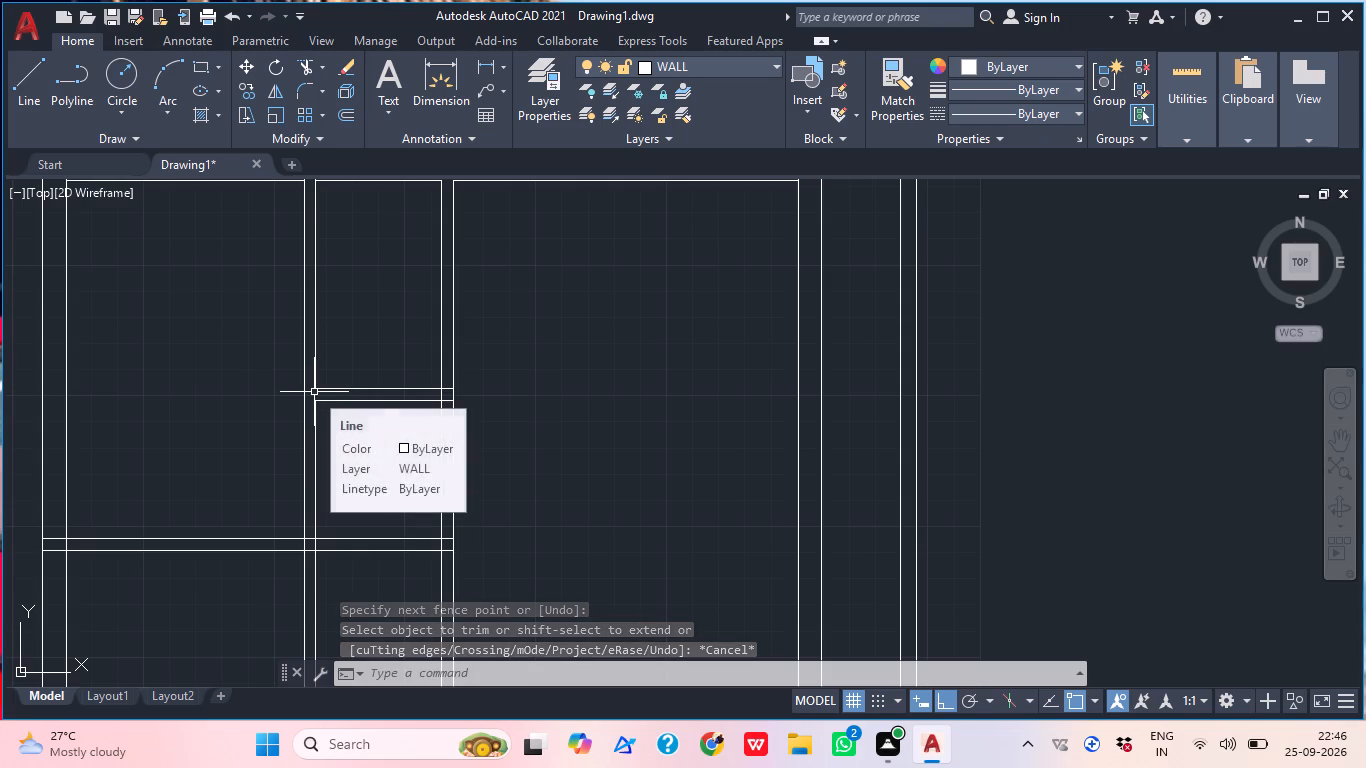
# Trim the overlapping line segments where the upper cross wall meets the right middle vertical wall to open the junction.
pyautogui.press('t')
pyautogui.press('r')
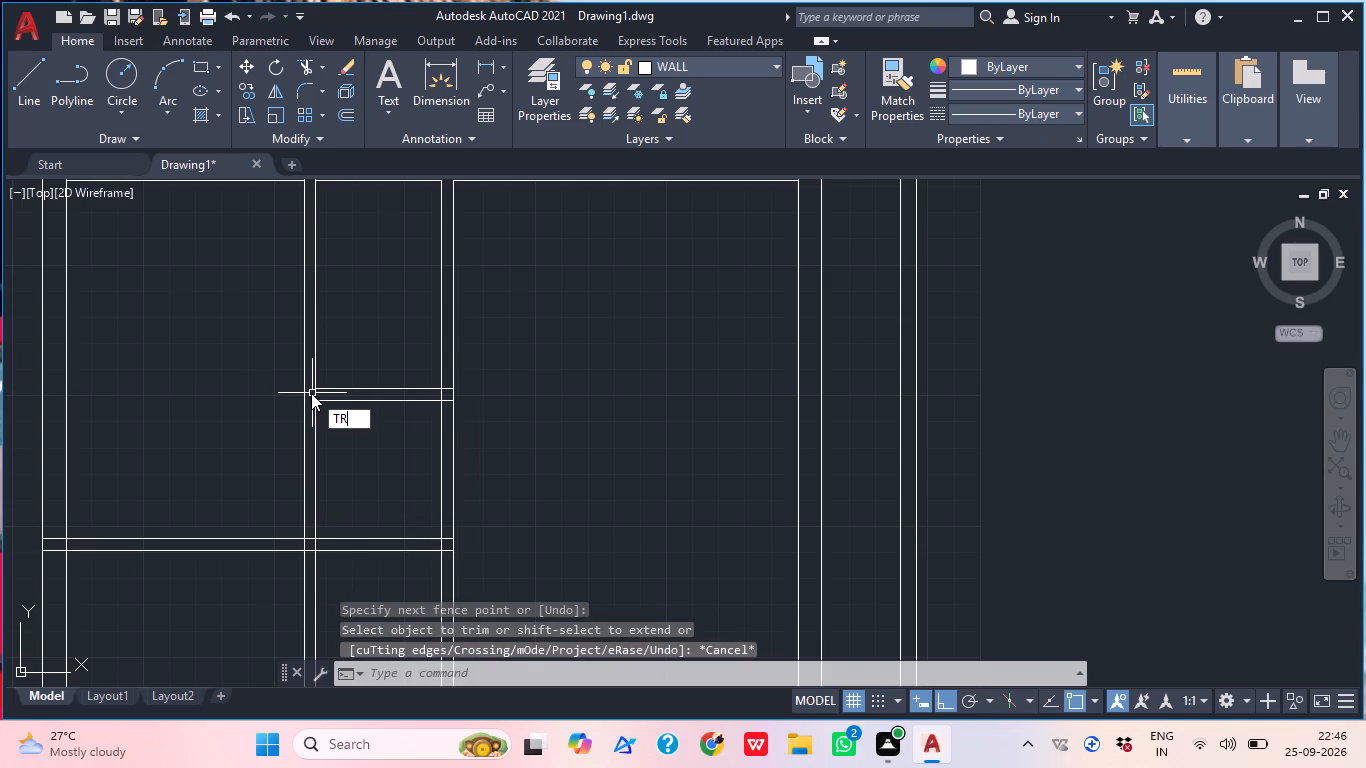
pyautogui.press('Return')
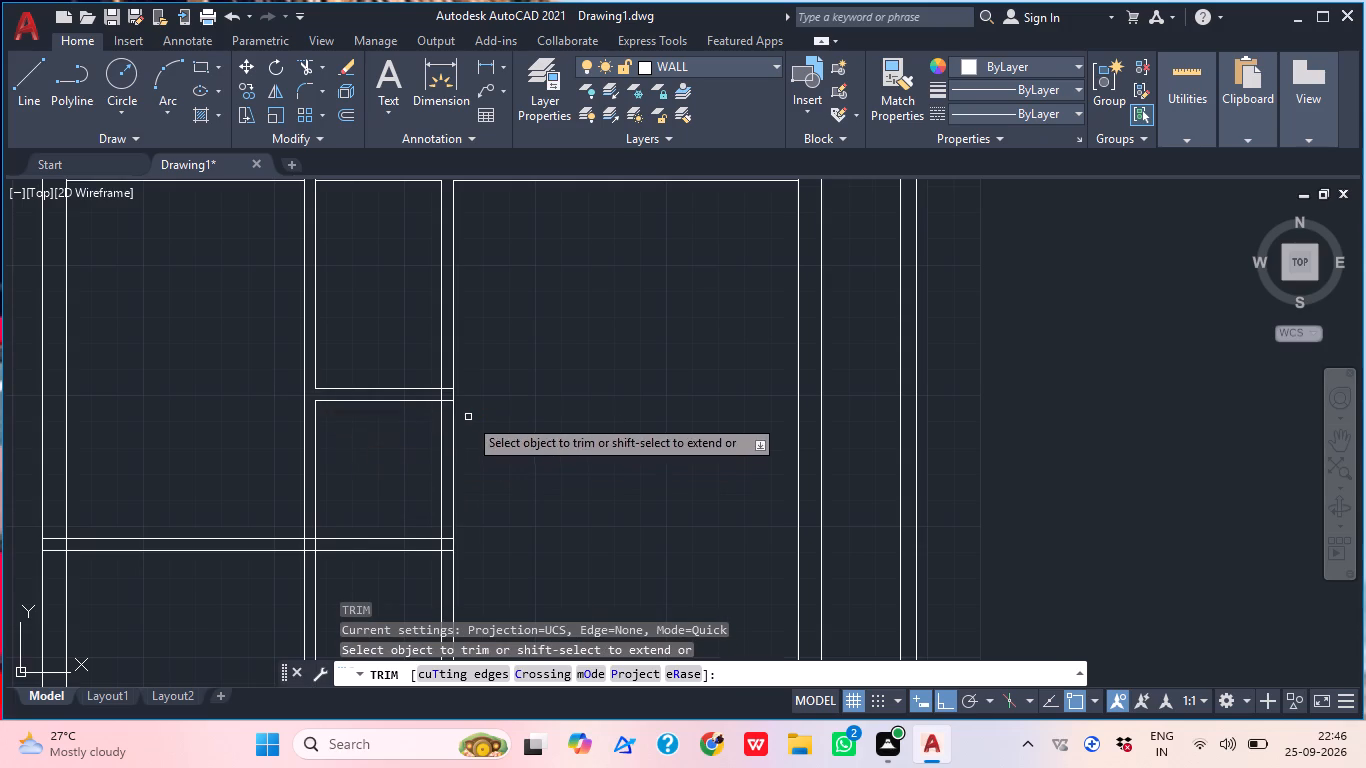
pyautogui.scroll(3, 431, 418)
pyautogui.click(468, 361)
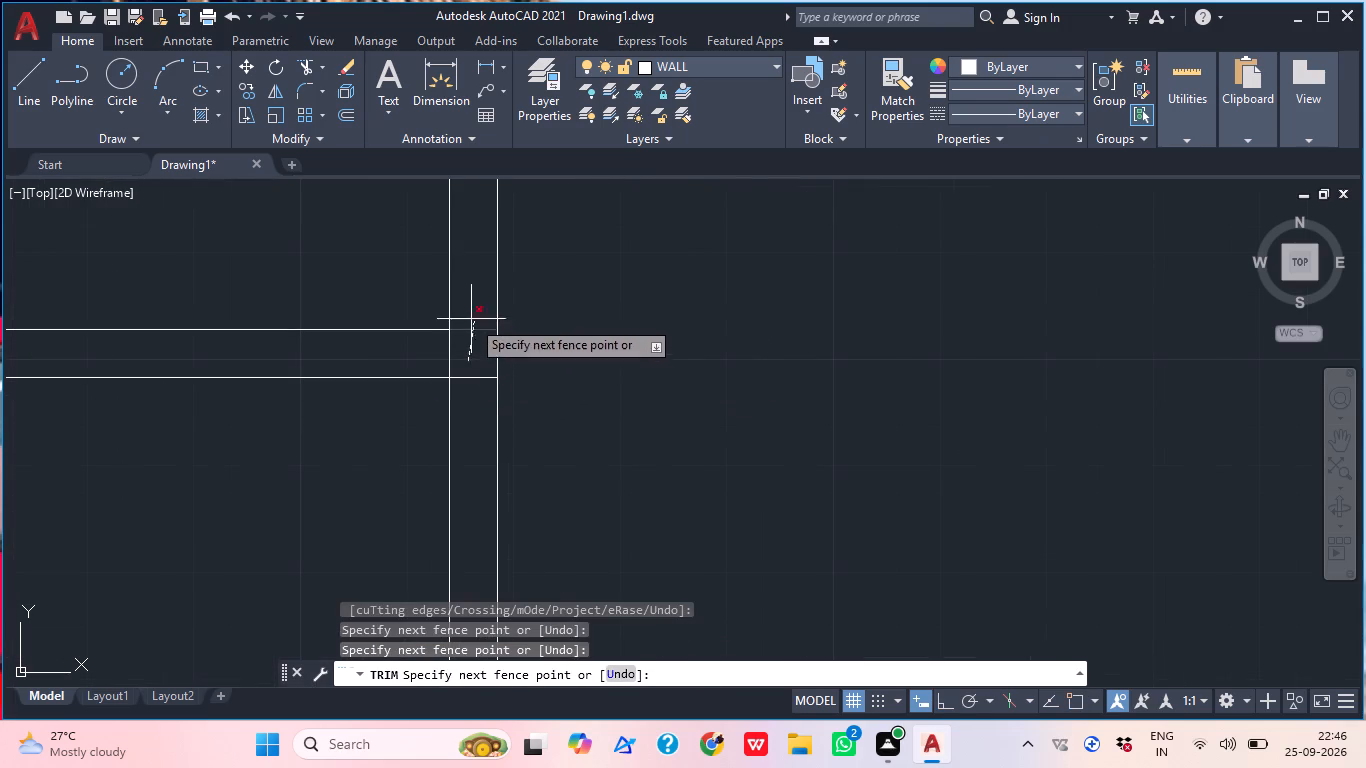
pyautogui.click(468, 317)
pyautogui.click(450, 354)
pyautogui.moveTo(453, 363); pyautogui.dragTo(456, 374)
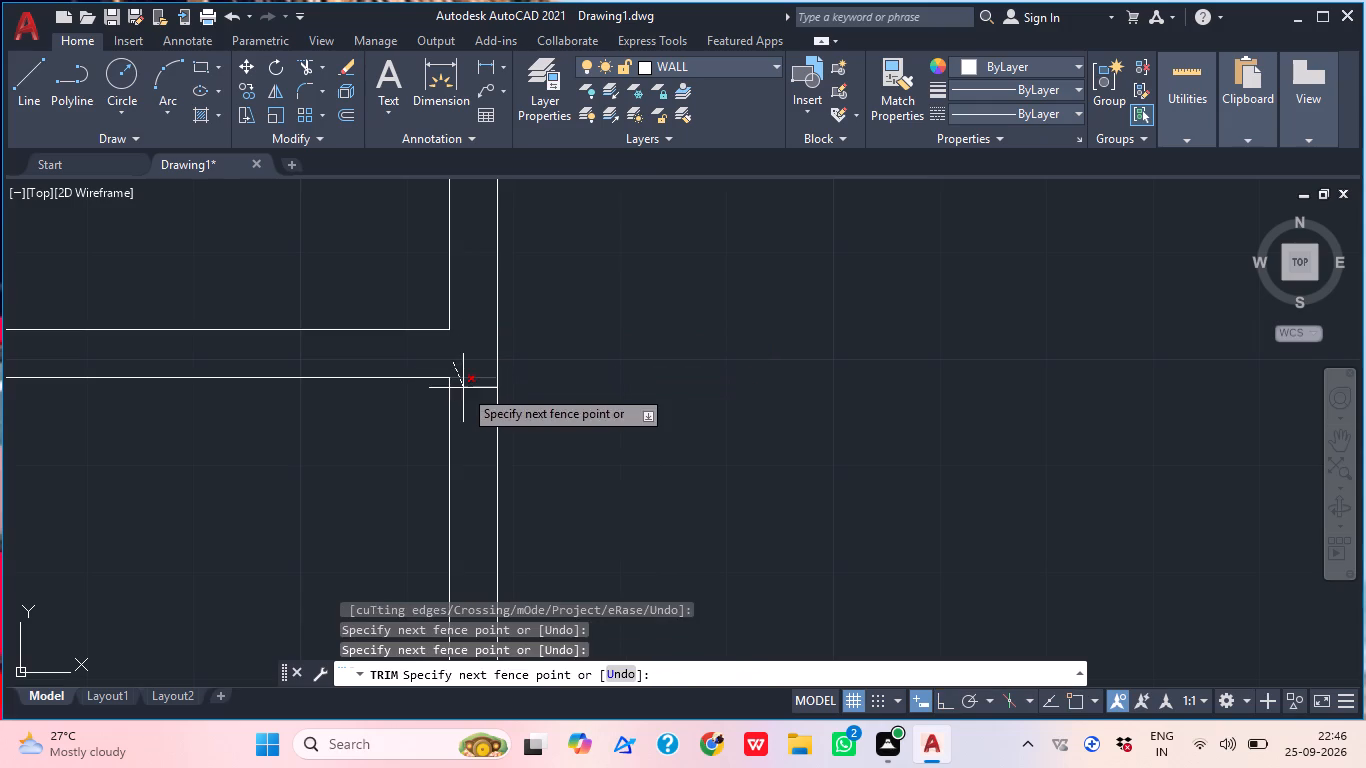
pyautogui.click(463, 388)
pyautogui.scroll(-2, 482, 368)
pyautogui.moveTo(468, 480); pyautogui.dragTo(453, 448, button='middle')
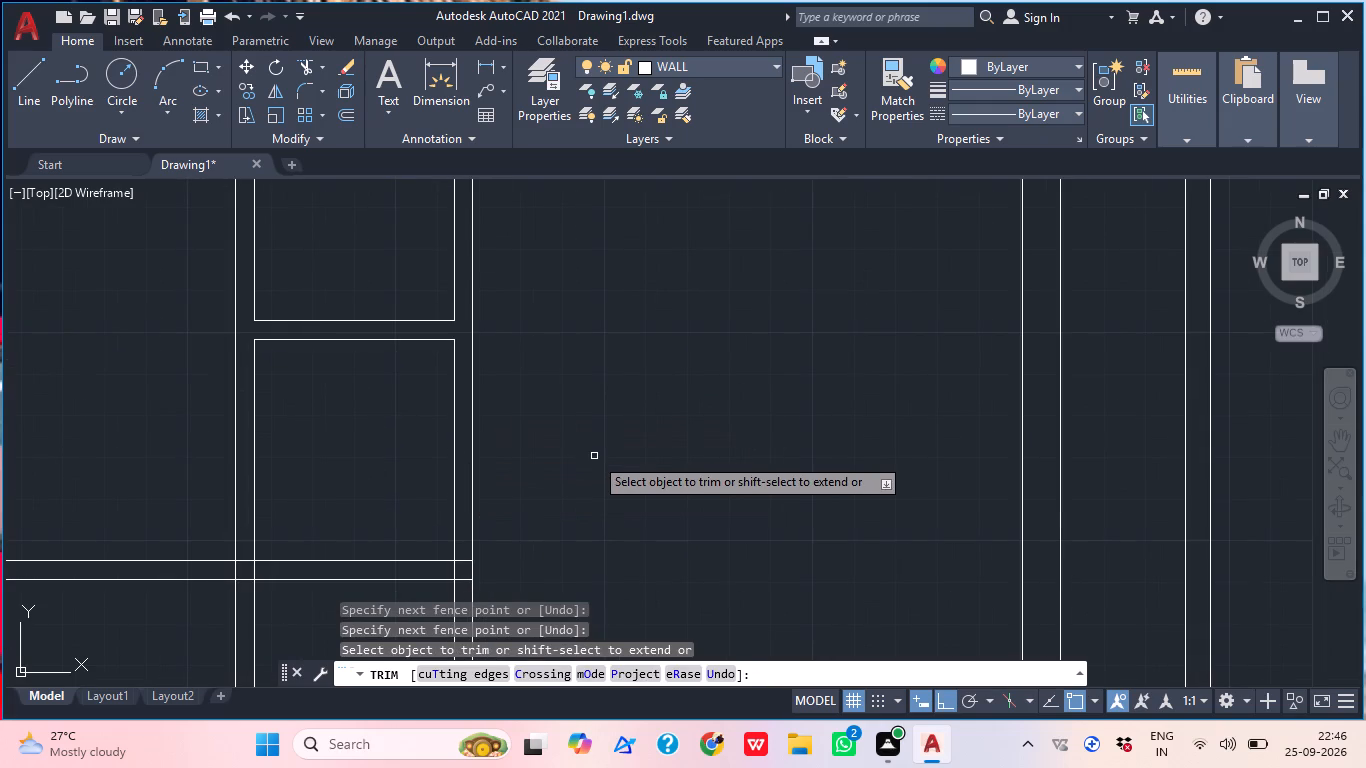
pyautogui.press('Escape')
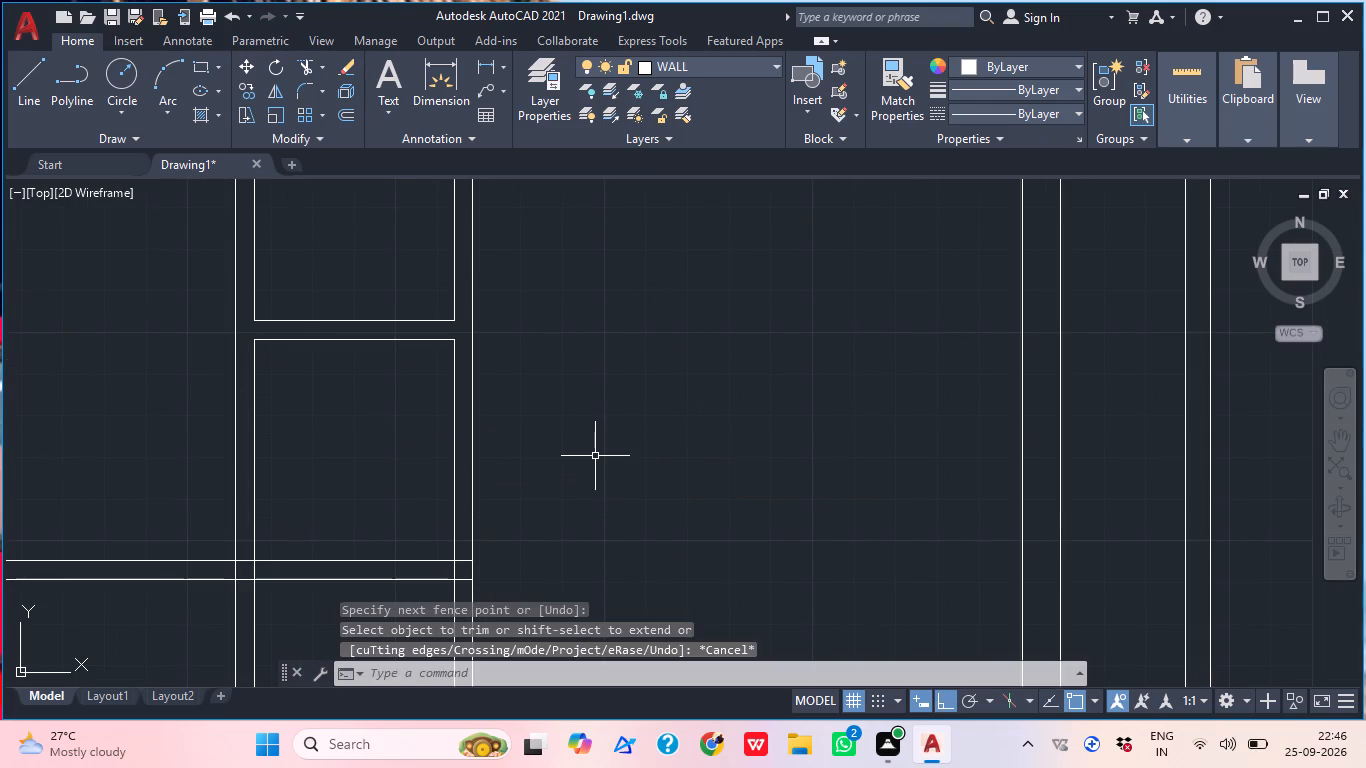
# Trim the overlapping line segments where the lower cross wall meets the inner left wall to open the junction.
pyautogui.press('Return')
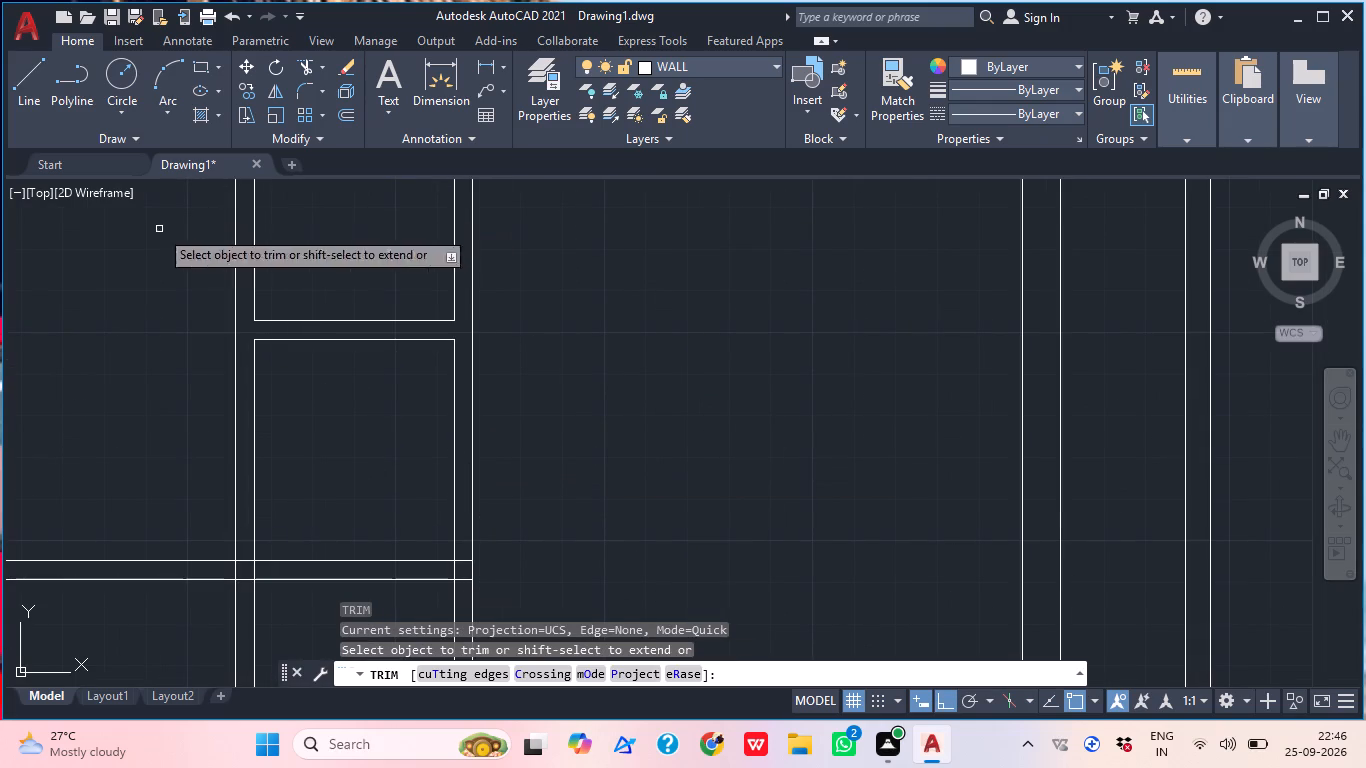
pyautogui.scroll(-2, 132, 345)
pyautogui.moveTo(94, 398); pyautogui.dragTo(129, 395, button='middle')
pyautogui.scroll(1, 67, 430)
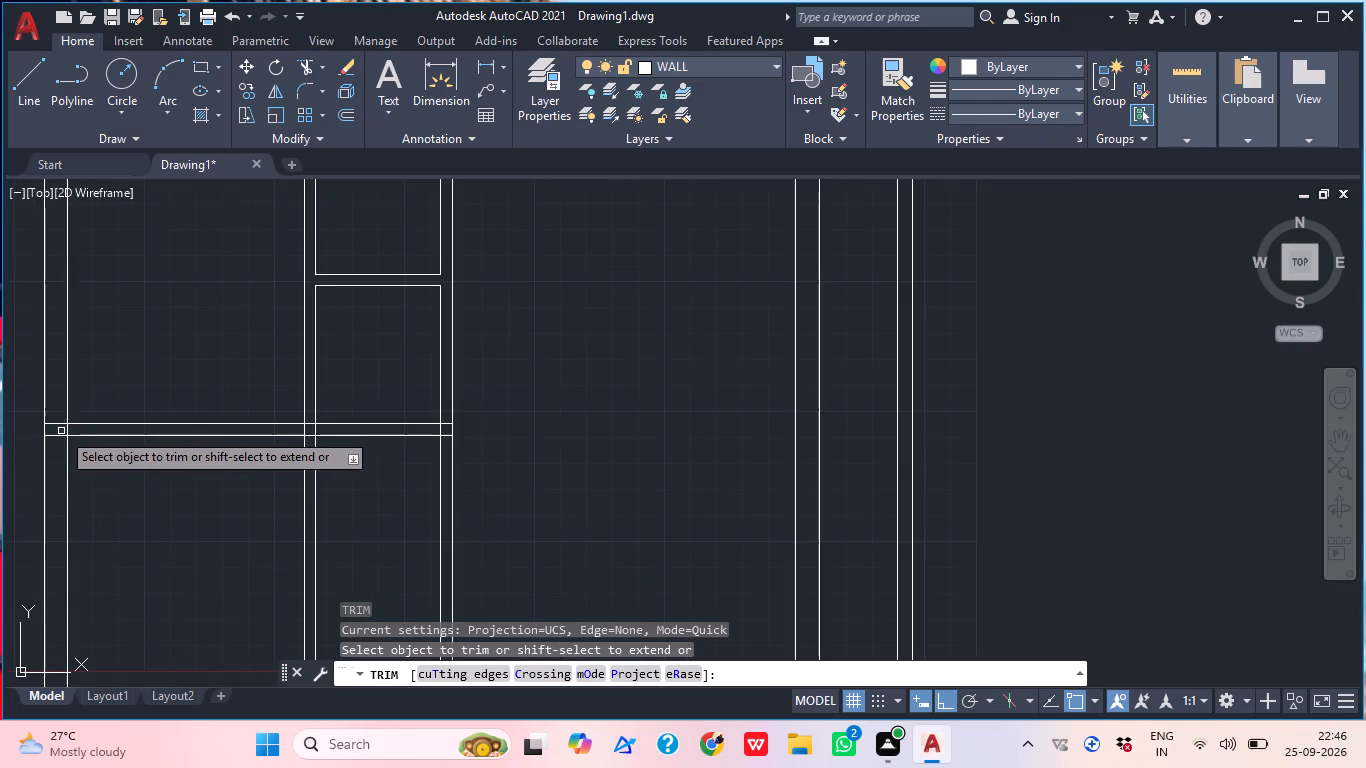
pyautogui.scroll(3, 60, 428)
pyautogui.click(54, 404)
pyautogui.click(50, 426)
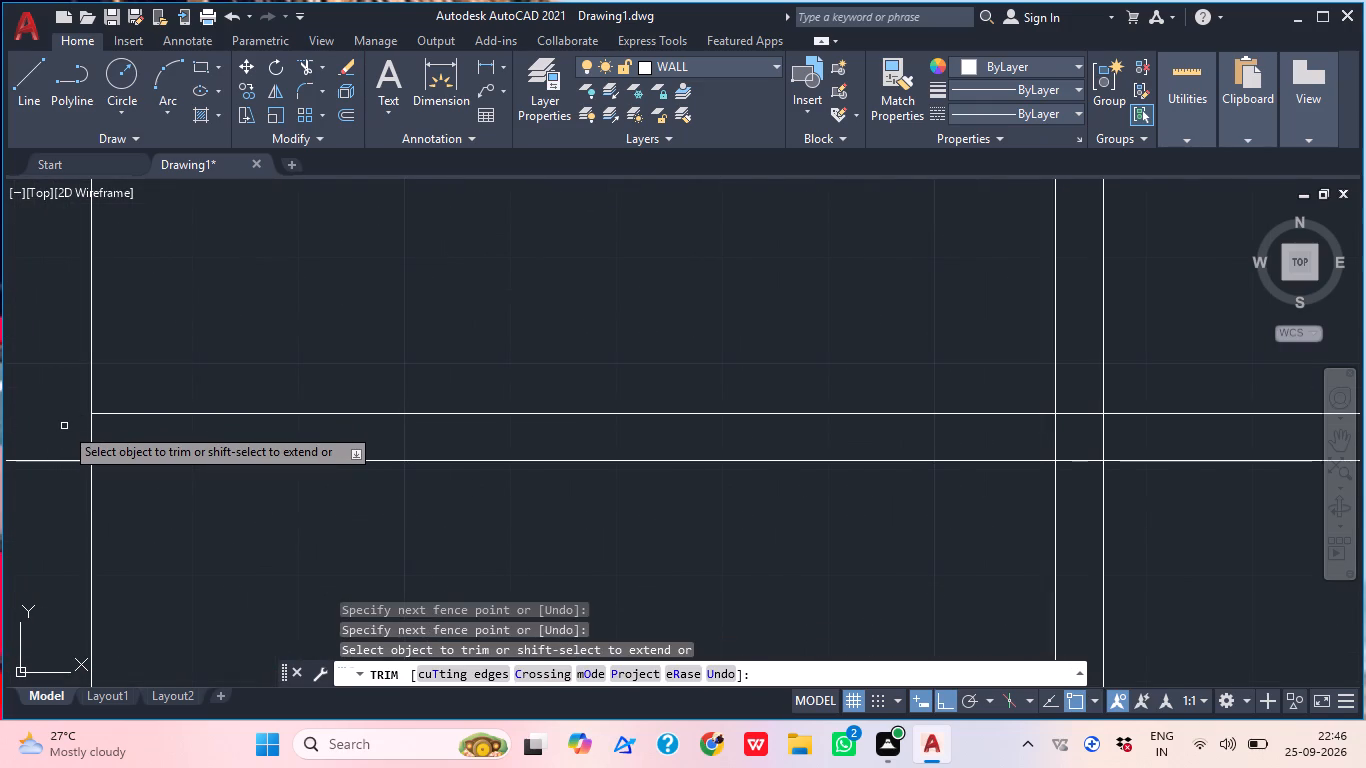
pyautogui.click(64, 426)
pyautogui.click(106, 434)
pyautogui.moveTo(82, 441); pyautogui.dragTo(67, 451)
pyautogui.click(45, 475)
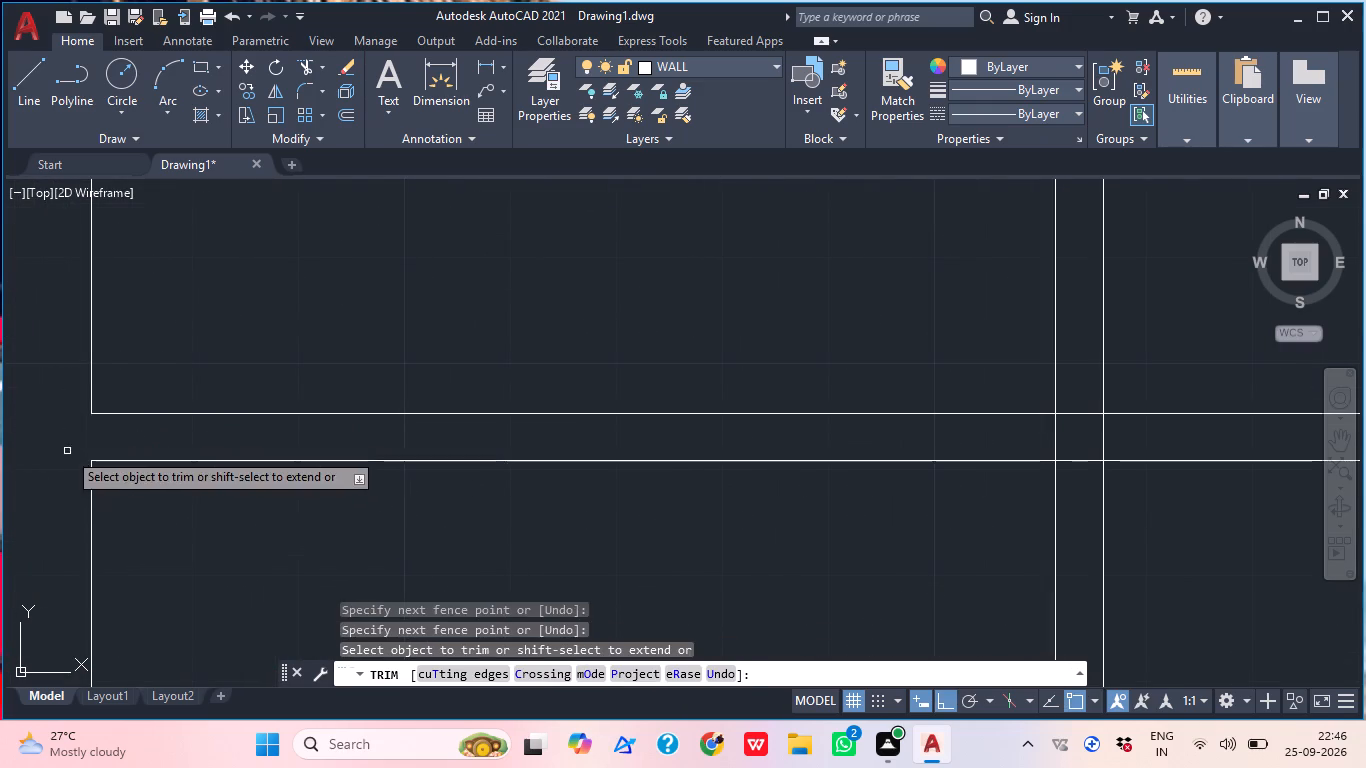
pyautogui.scroll(-3, 75, 449)
pyautogui.moveTo(76, 449); pyautogui.dragTo(126, 457, button='middle')
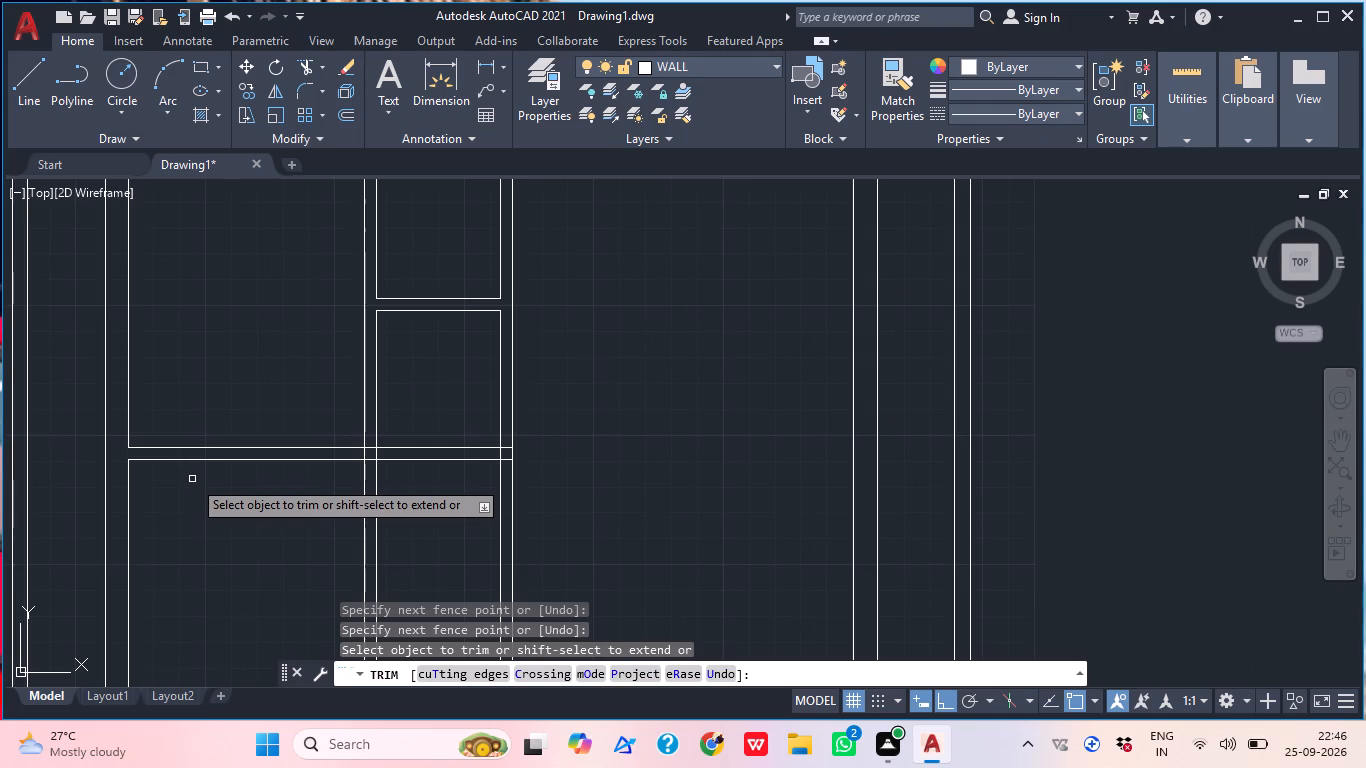
pyautogui.press('Escape')
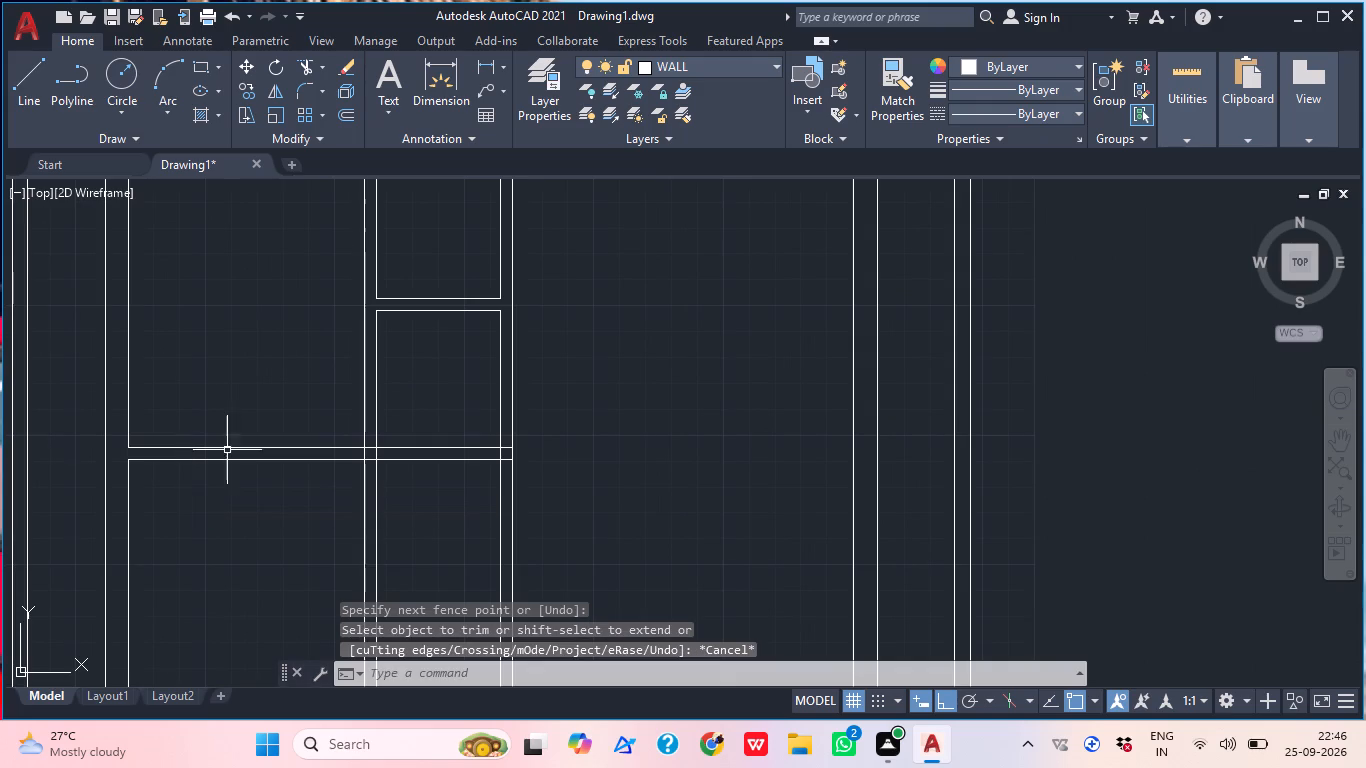
# Trim away both middle vertical walls' lines below the lower cross wall.
pyautogui.scroll(1, 366, 471)
pyautogui.moveTo(401, 448); pyautogui.dragTo(312, 460, button='middle')
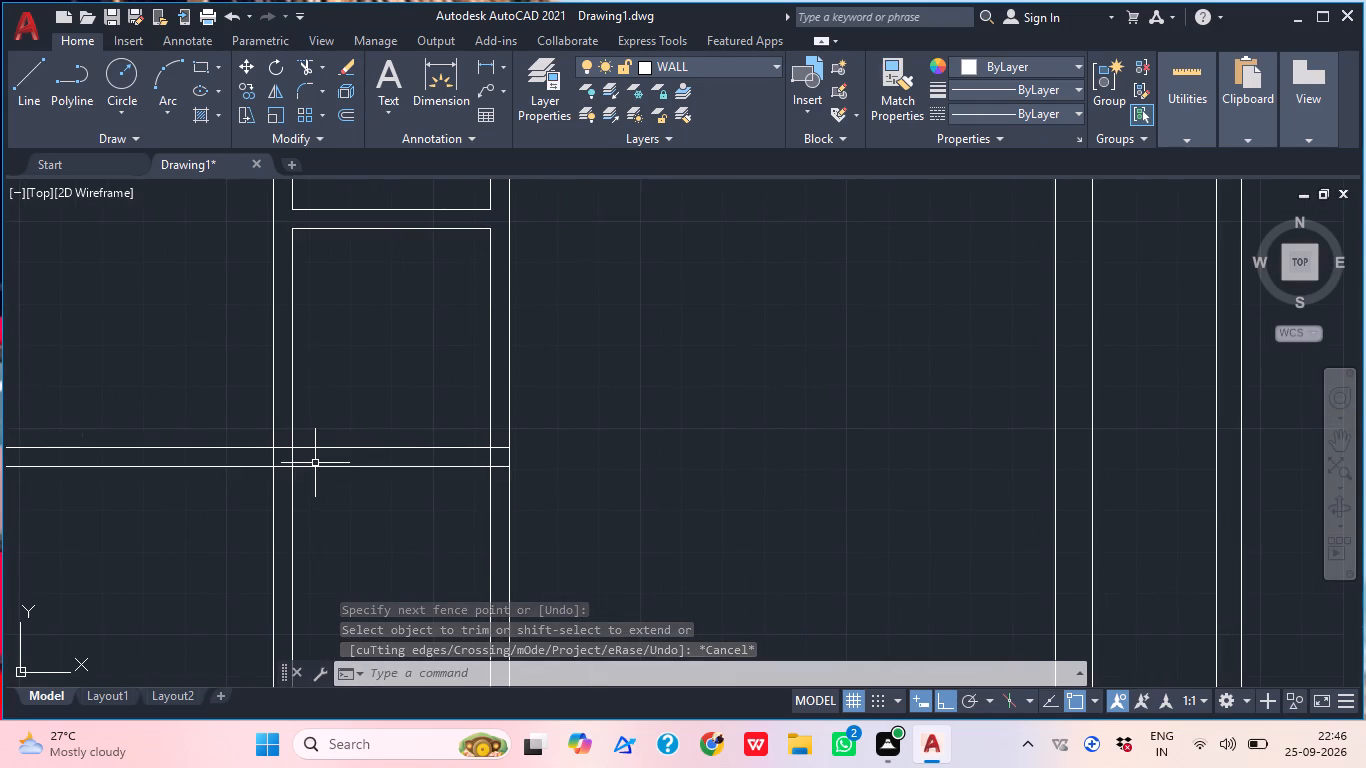
pyautogui.moveTo(336, 477); pyautogui.dragTo(261, 433, button='middle')
pyautogui.scroll(-1, 304, 421)
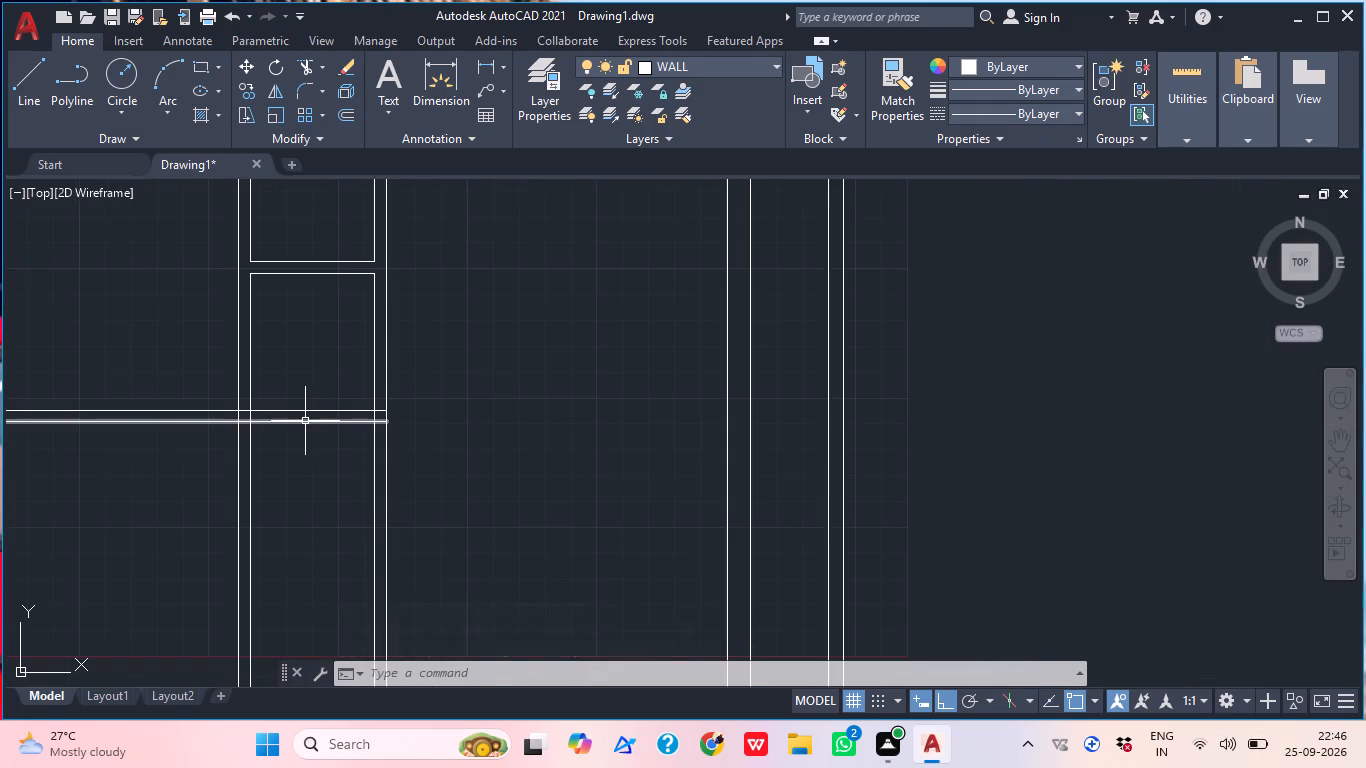
pyautogui.write('TR')
pyautogui.press('Return')
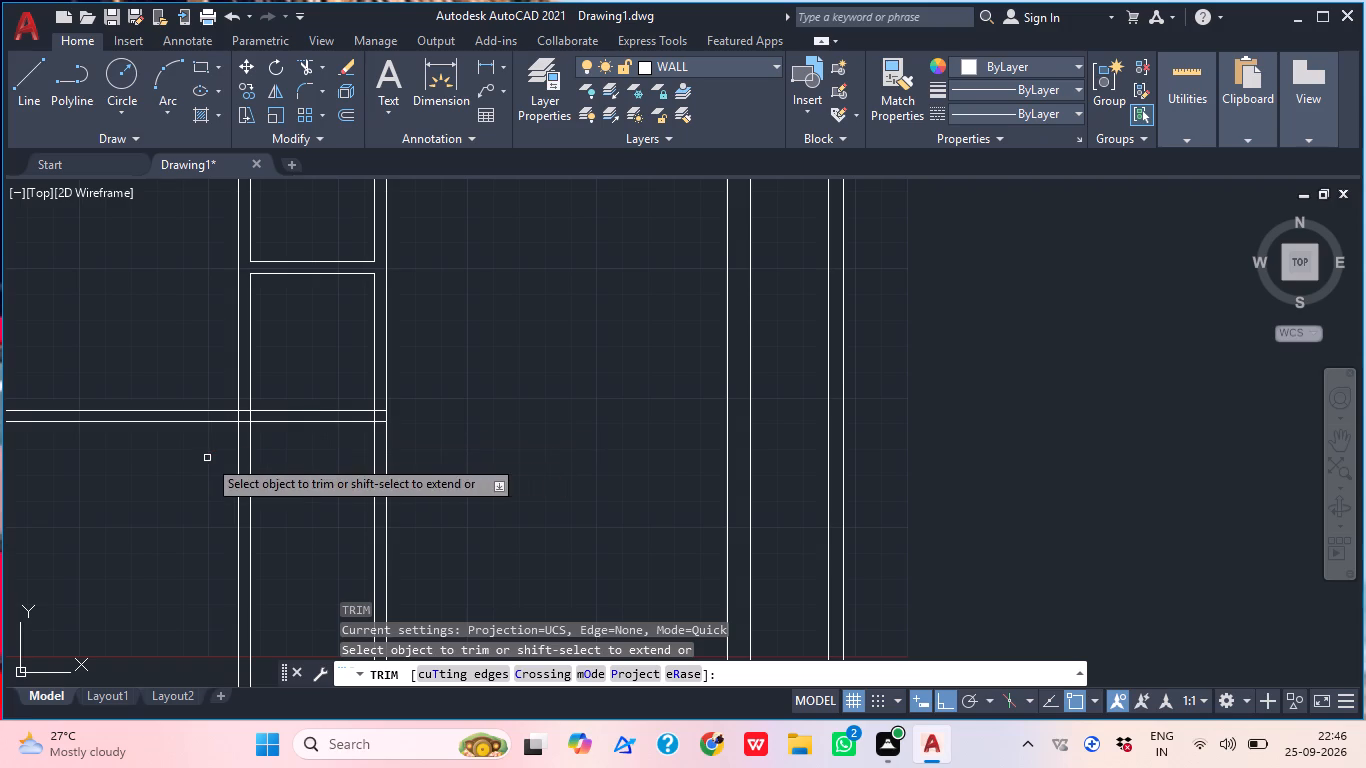
pyautogui.click(205, 459)
pyautogui.click(393, 474)
# Trim the overlapping line segments where the left middle vertical wall meets the lower cross wall.
pyautogui.scroll(1, 243, 407)
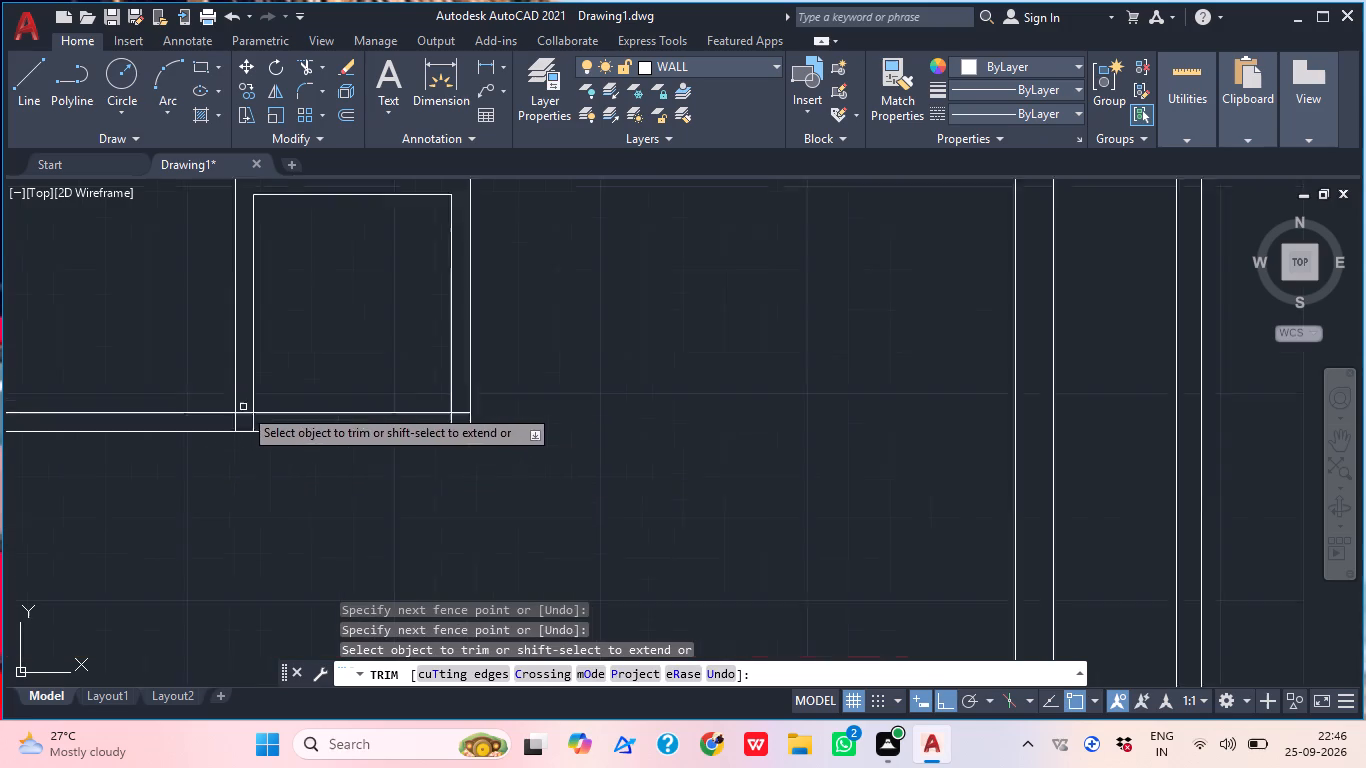
pyautogui.scroll(3, 243, 407)
pyautogui.click(242, 415)
pyautogui.click(242, 431)
pyautogui.click(194, 470)
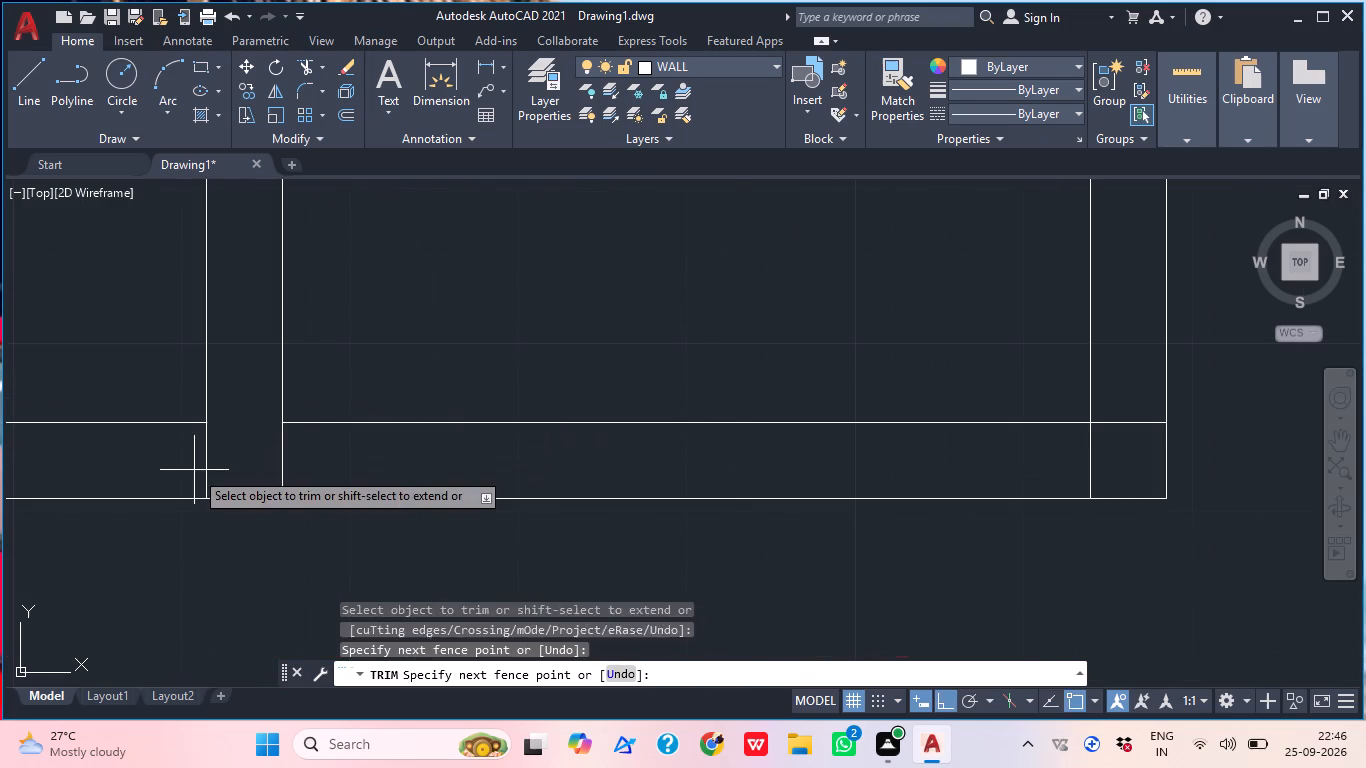
pyautogui.click(296, 467)
# Trim the inner line stubs at the corner between the right middle vertical wall and the lower cross wall.
pyautogui.scroll(-1, 441, 519)
pyautogui.moveTo(486, 479); pyautogui.dragTo(267, 479, button='middle')
pyautogui.scroll(1, 596, 508)
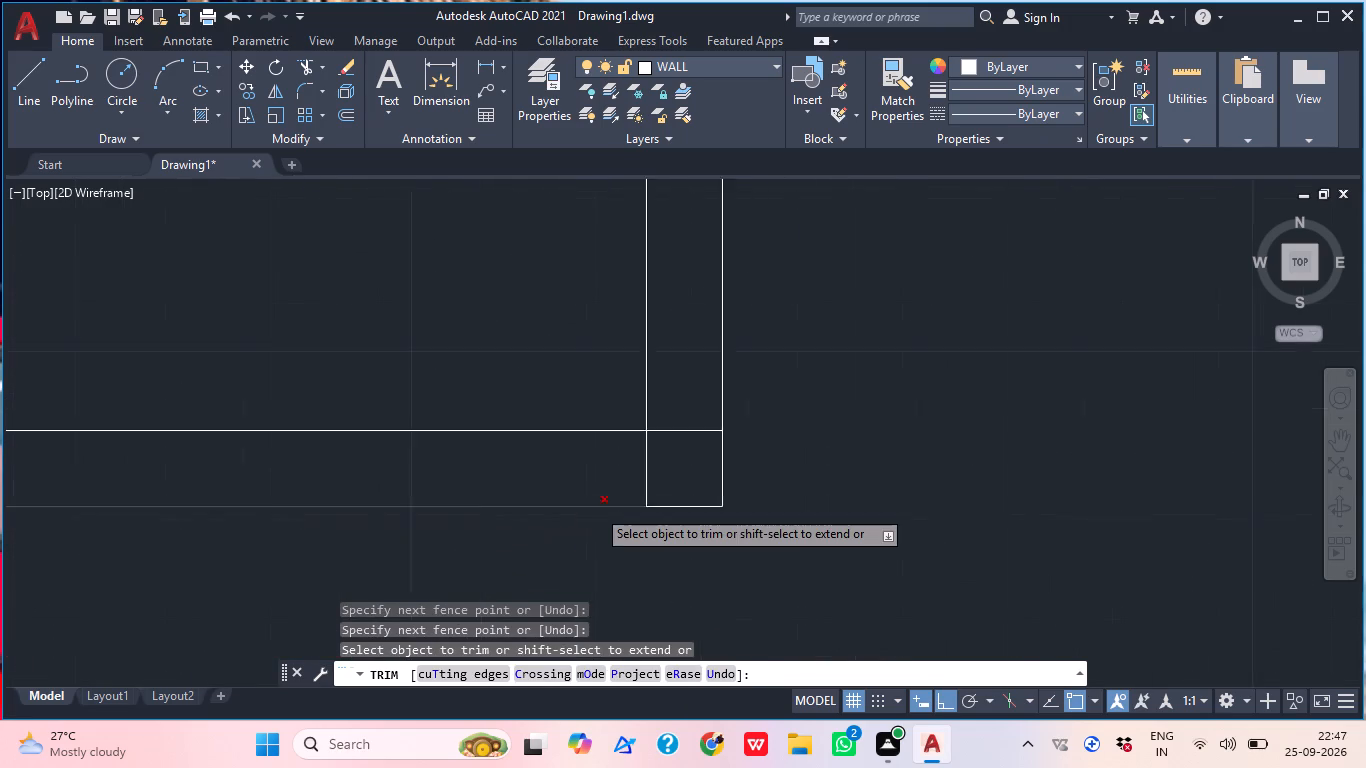
pyautogui.scroll(1, 596, 508)
pyautogui.click(647, 481)
pyautogui.click(717, 367)
pyautogui.scroll(-3, 694, 388)
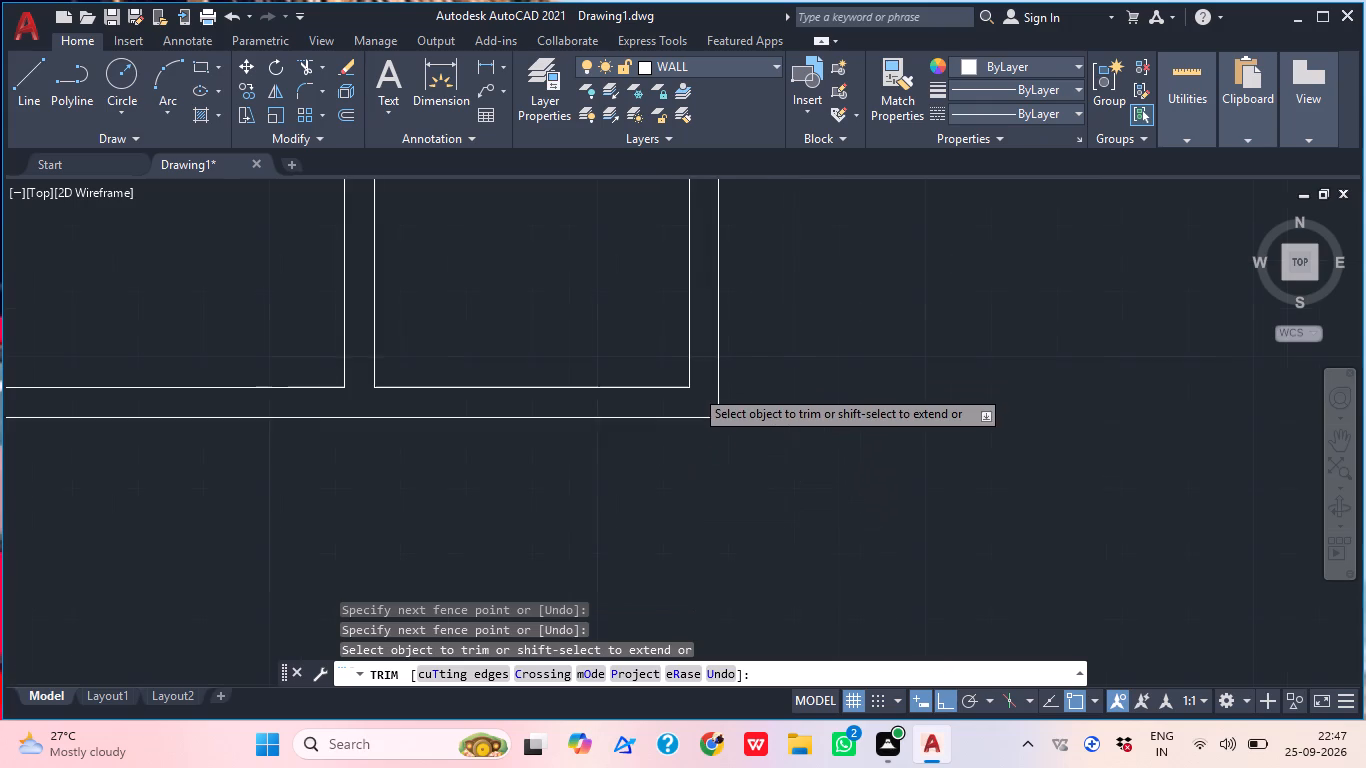
pyautogui.moveTo(668, 401); pyautogui.dragTo(596, 580, button='middle')
pyautogui.moveTo(561, 426); pyautogui.dragTo(527, 511, button='middle')
pyautogui.scroll(-1, 514, 478)
pyautogui.scroll(1, 514, 478)
pyautogui.scroll(-3, 514, 478)
pyautogui.moveTo(491, 466); pyautogui.dragTo(412, 492, button='middle')
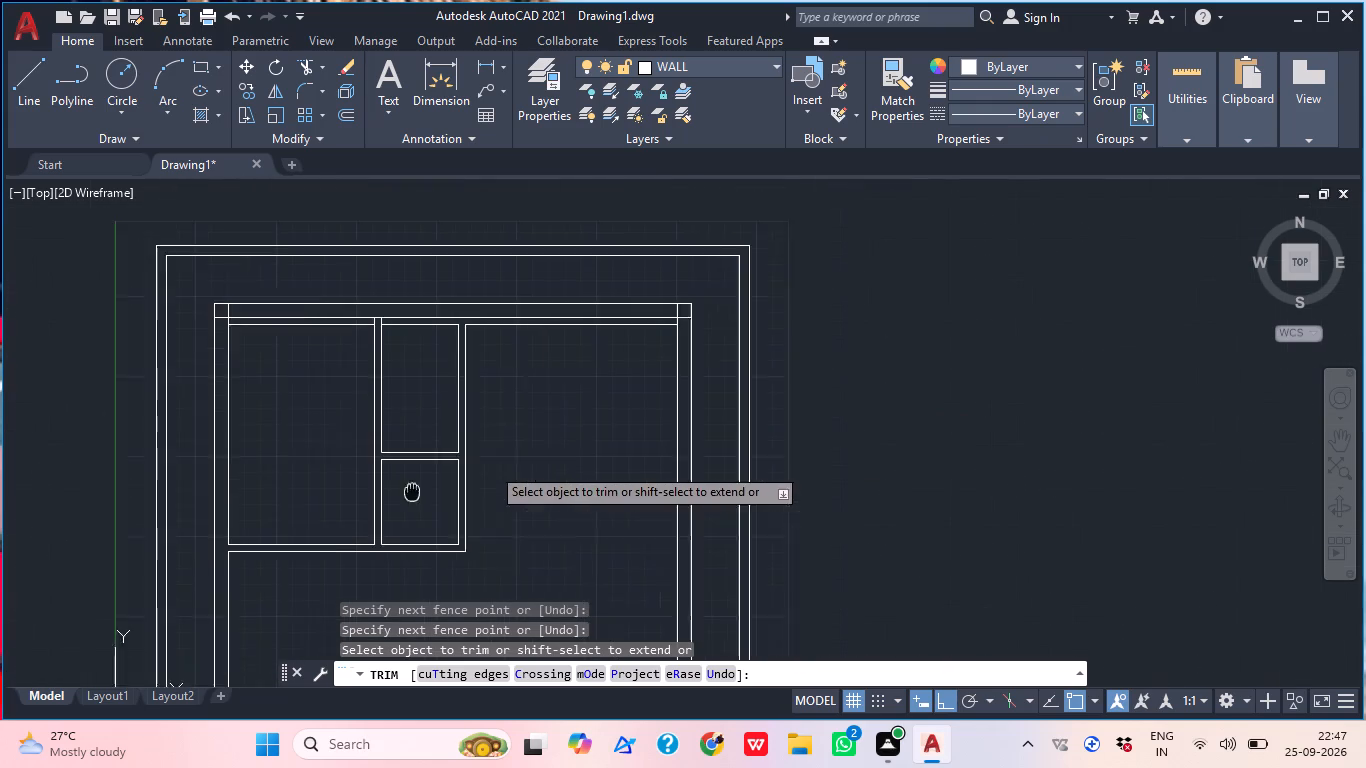
pyautogui.moveTo(412, 492); pyautogui.dragTo(398, 495, button='middle')
pyautogui.scroll(2, 368, 361)
pyautogui.scroll(3, 281, 292)
pyautogui.scroll(-4, 282, 291)
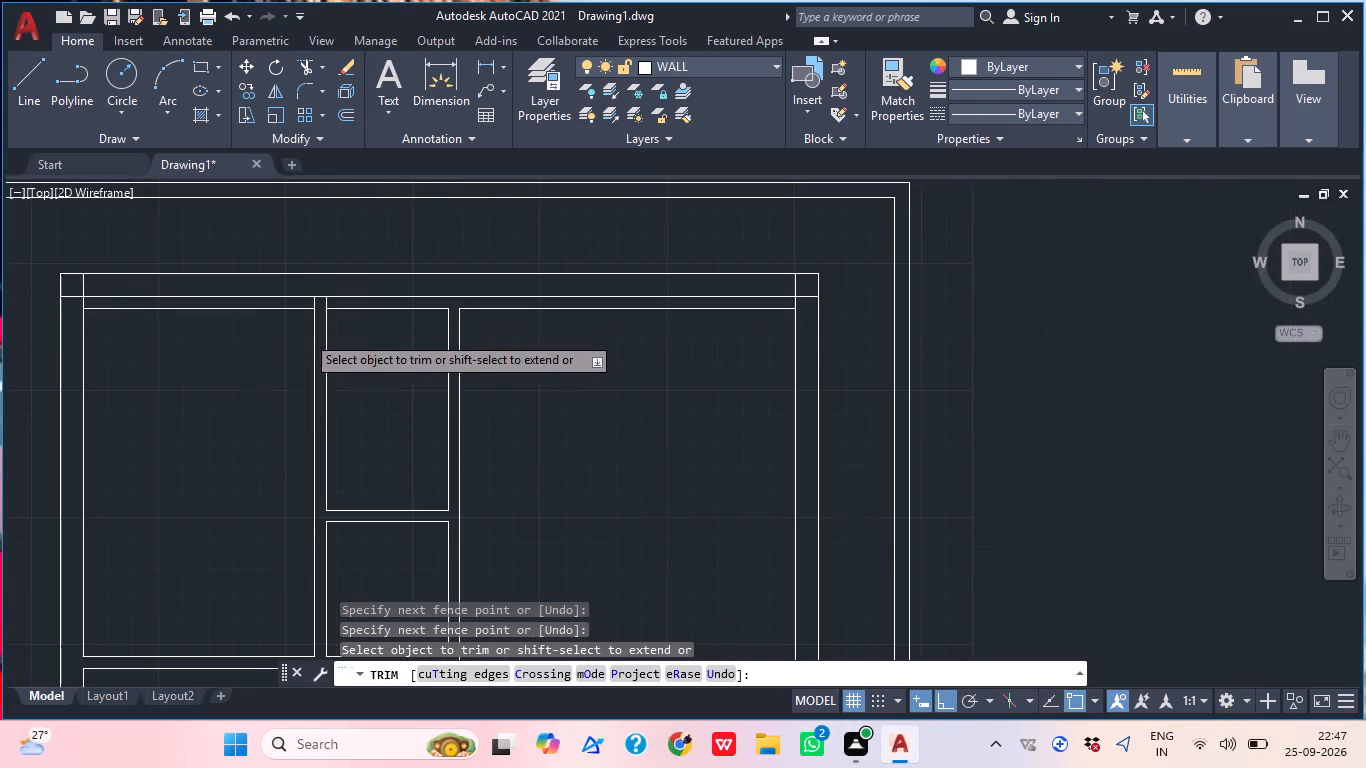
pyautogui.press('Escape')
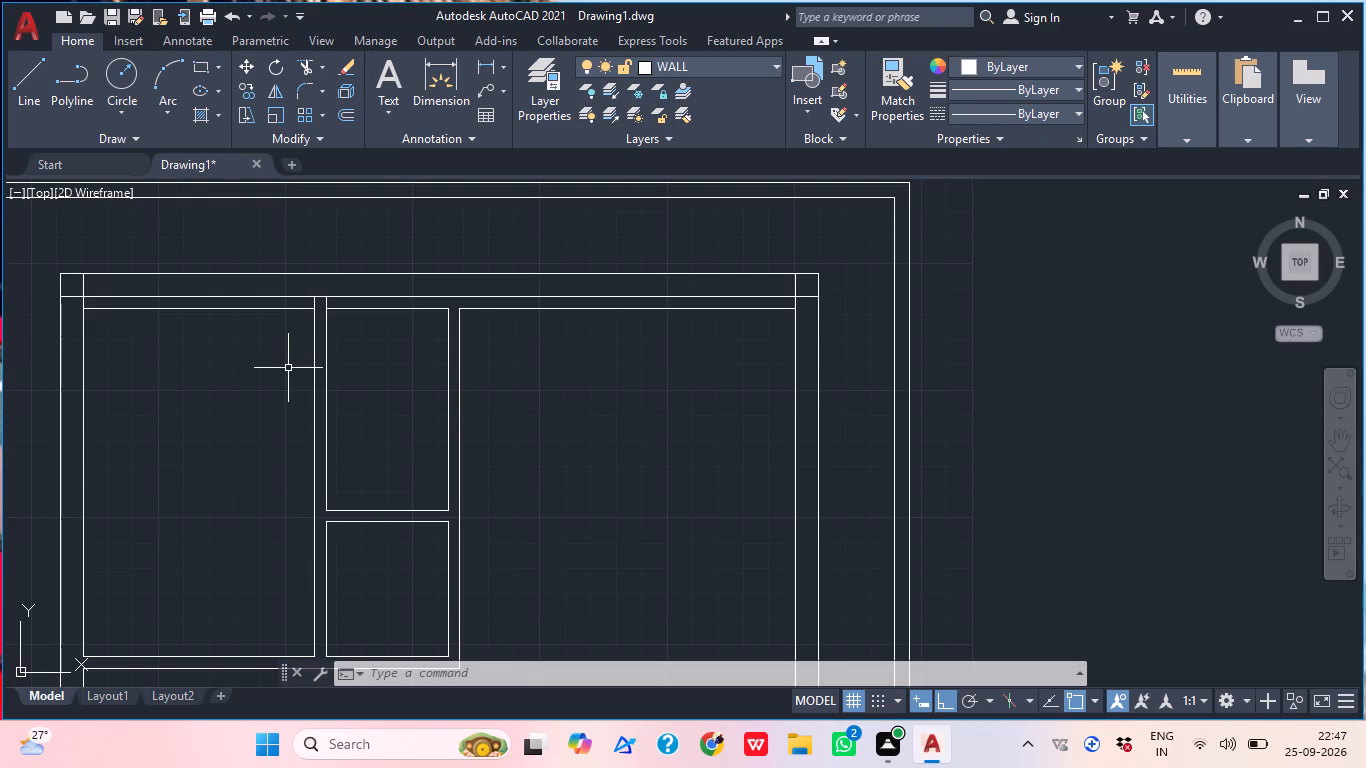
# Extend both lines of the lower cross wall from the right middle vertical wall to the inner line of the right wall.
pyautogui.moveTo(424, 418); pyautogui.dragTo(344, 327, button='middle')
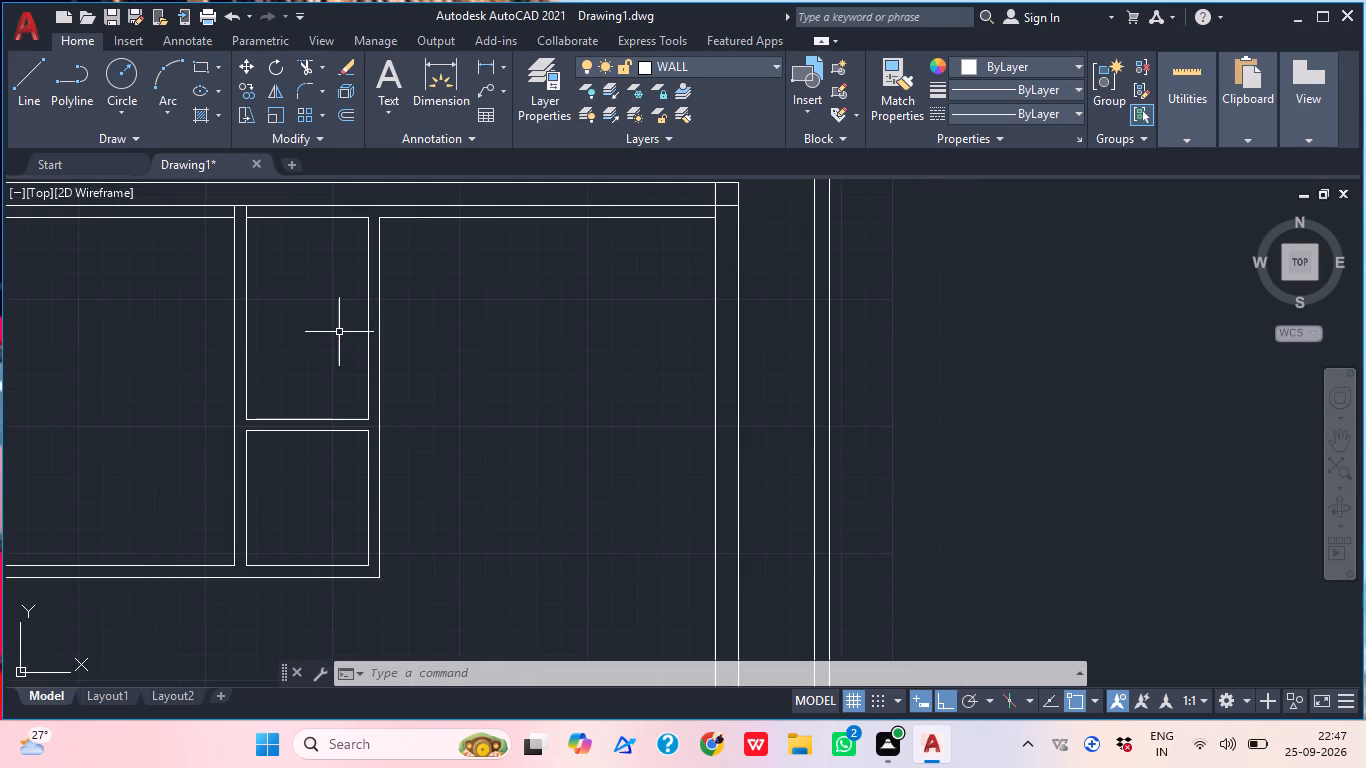
pyautogui.press('e')
pyautogui.press('x')
pyautogui.press('Return')
pyautogui.click(268, 605)
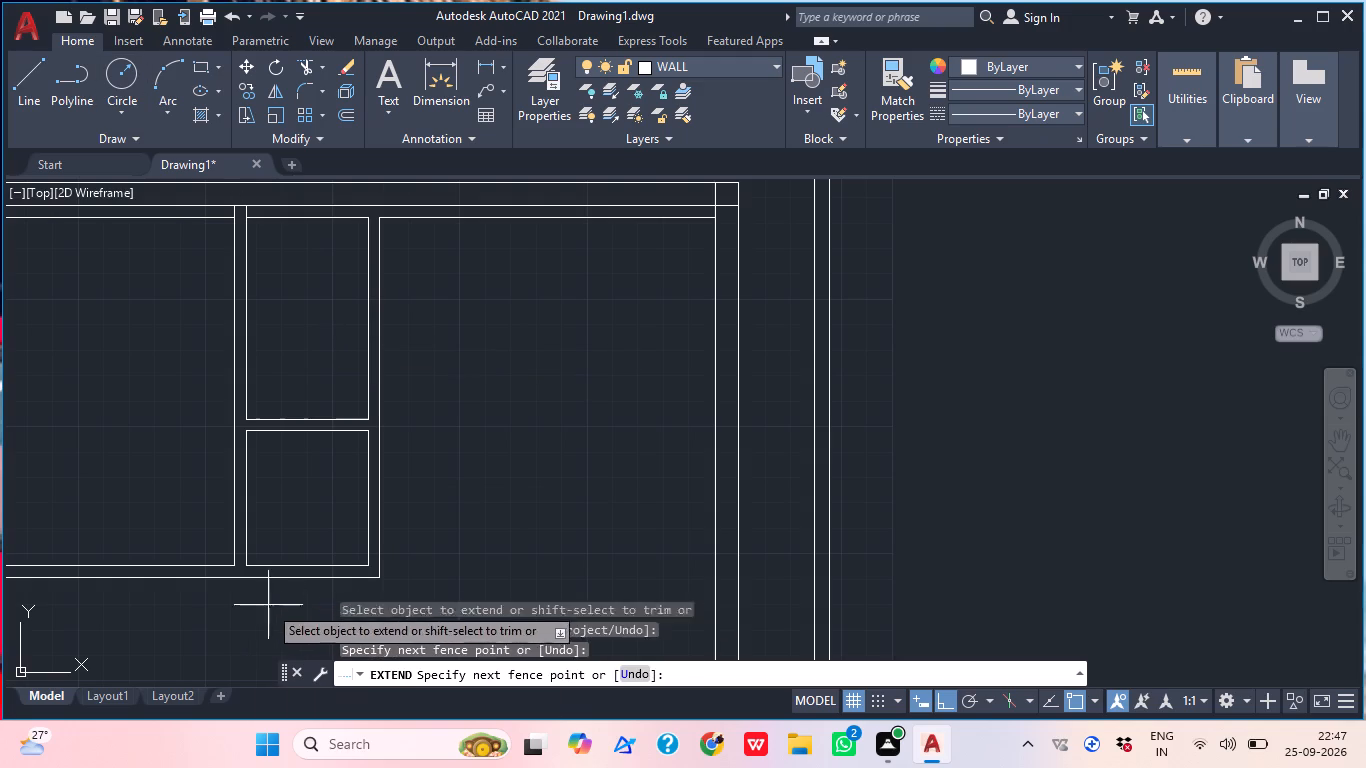
pyautogui.click(299, 513)
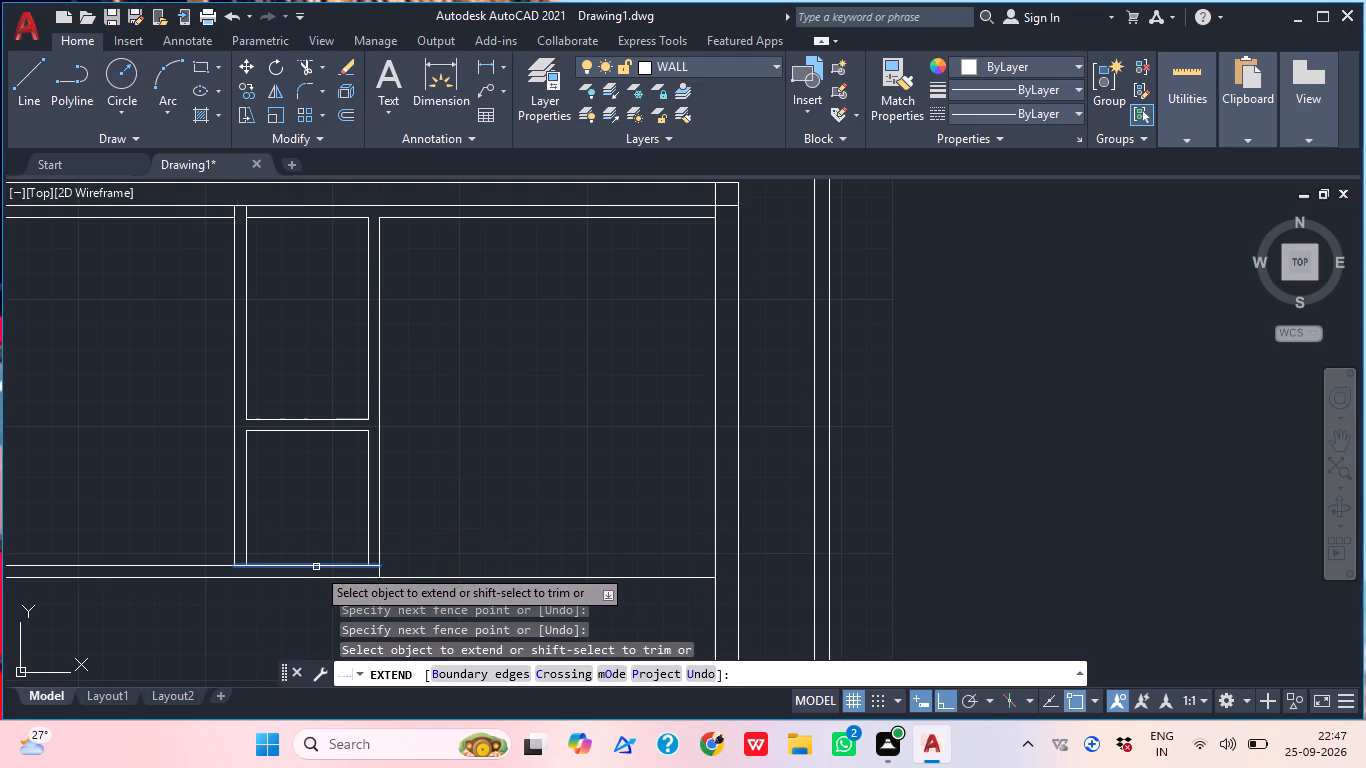
pyautogui.click(316, 567)
pyautogui.click(325, 554)
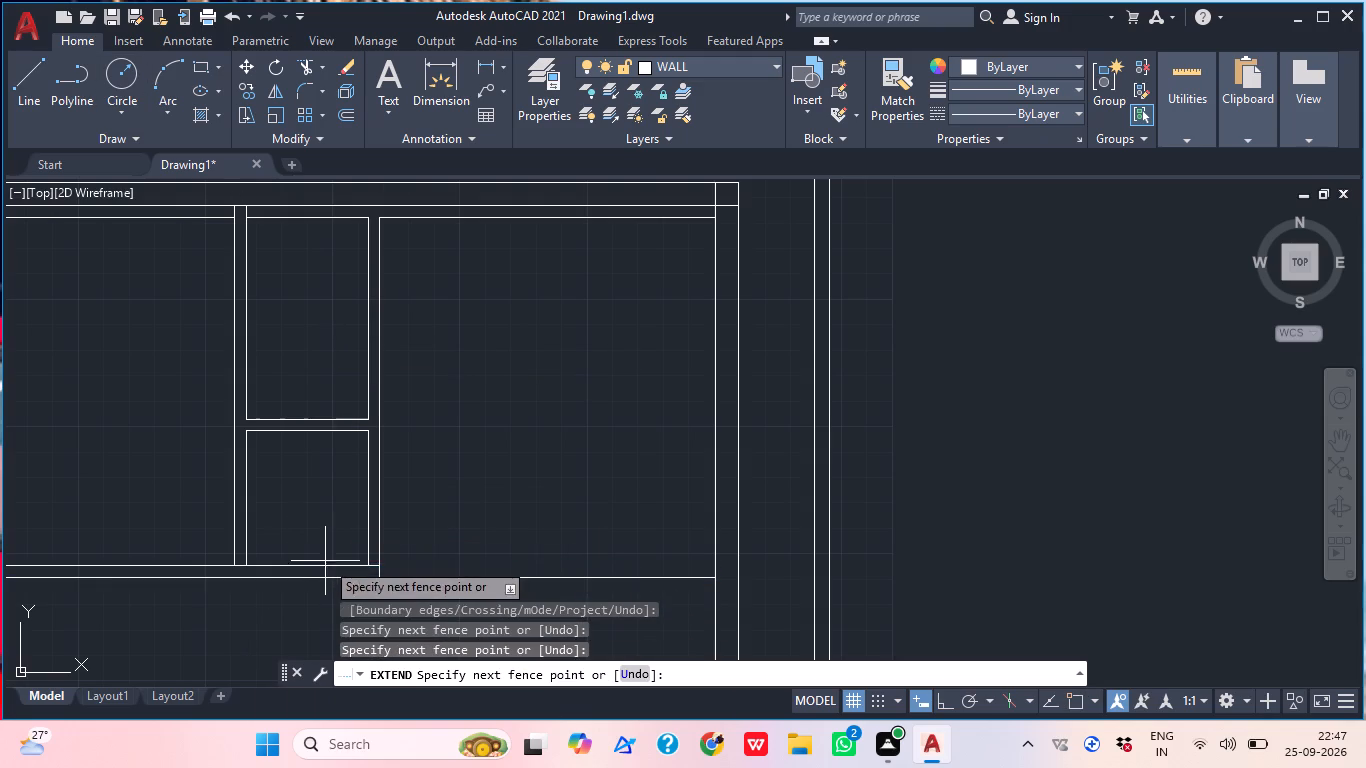
pyautogui.click(329, 568)
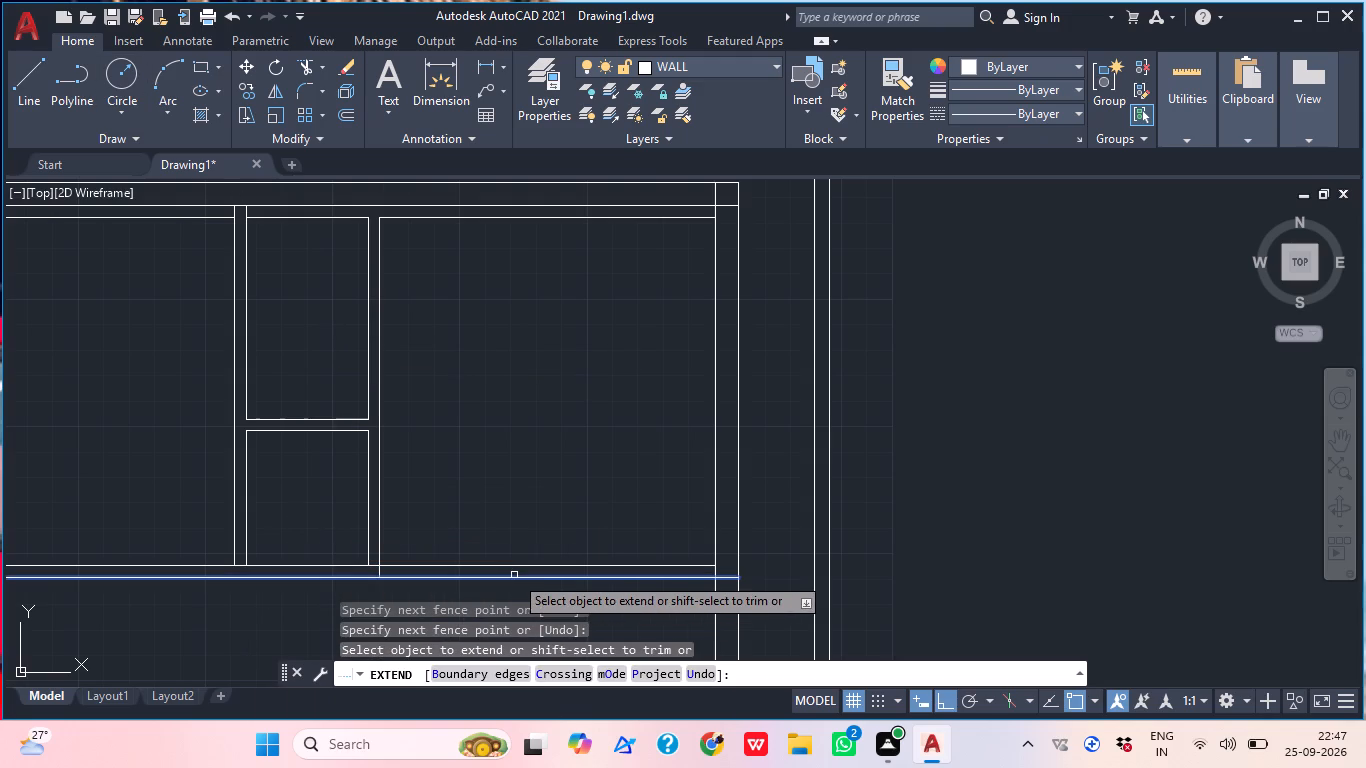
pyautogui.scroll(-3, 611, 458)
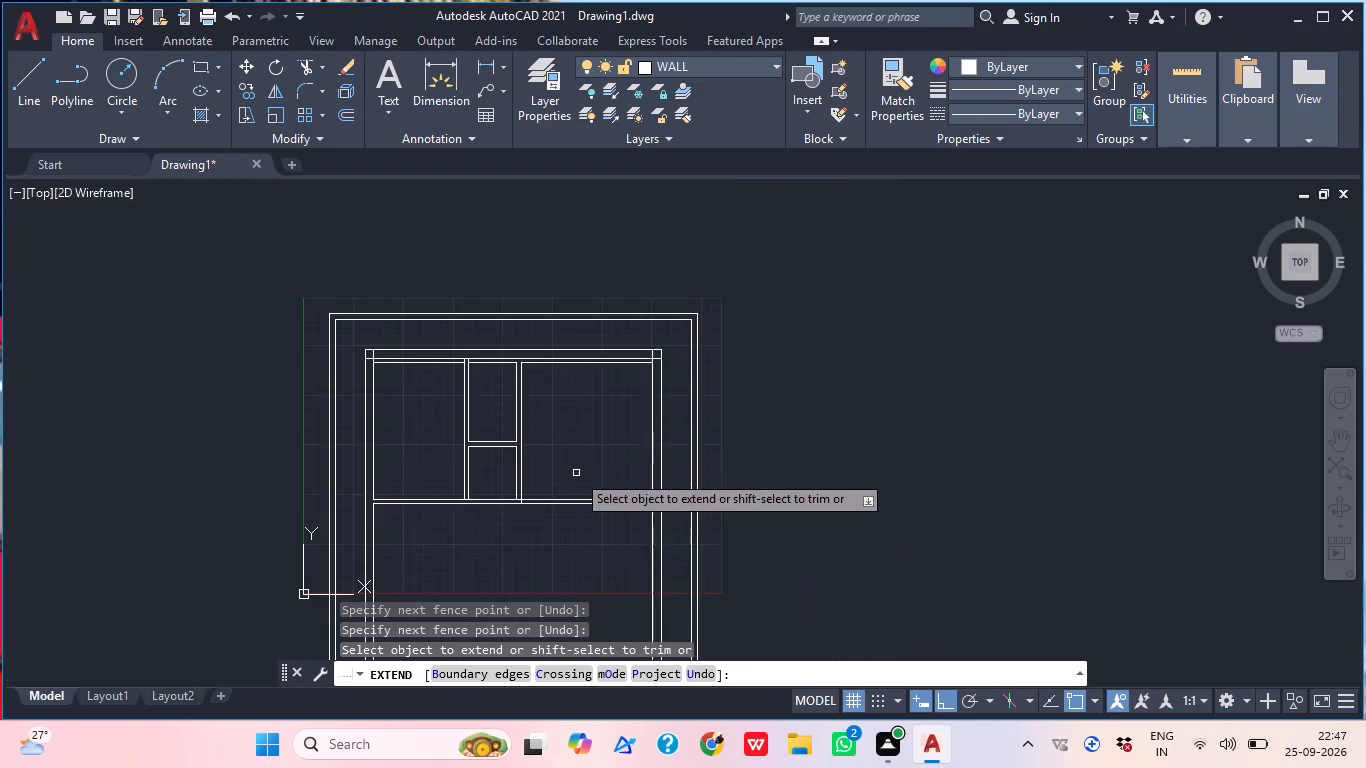
pyautogui.moveTo(576, 473); pyautogui.dragTo(605, 446, button='middle')
pyautogui.scroll(3, 563, 471)
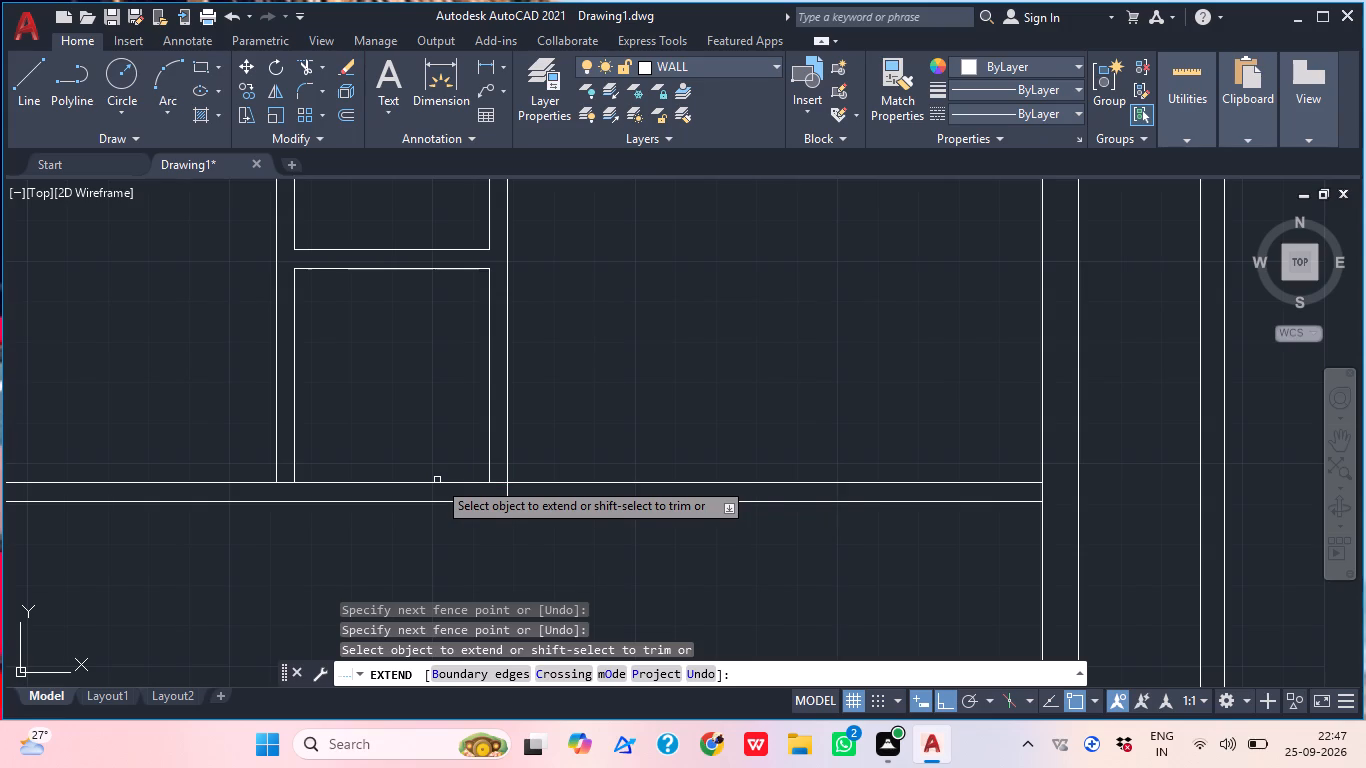
pyautogui.press('Escape')
# Trim the lower cross wall's upper line between the two lines of the right middle vertical wall.
pyautogui.write('TR')
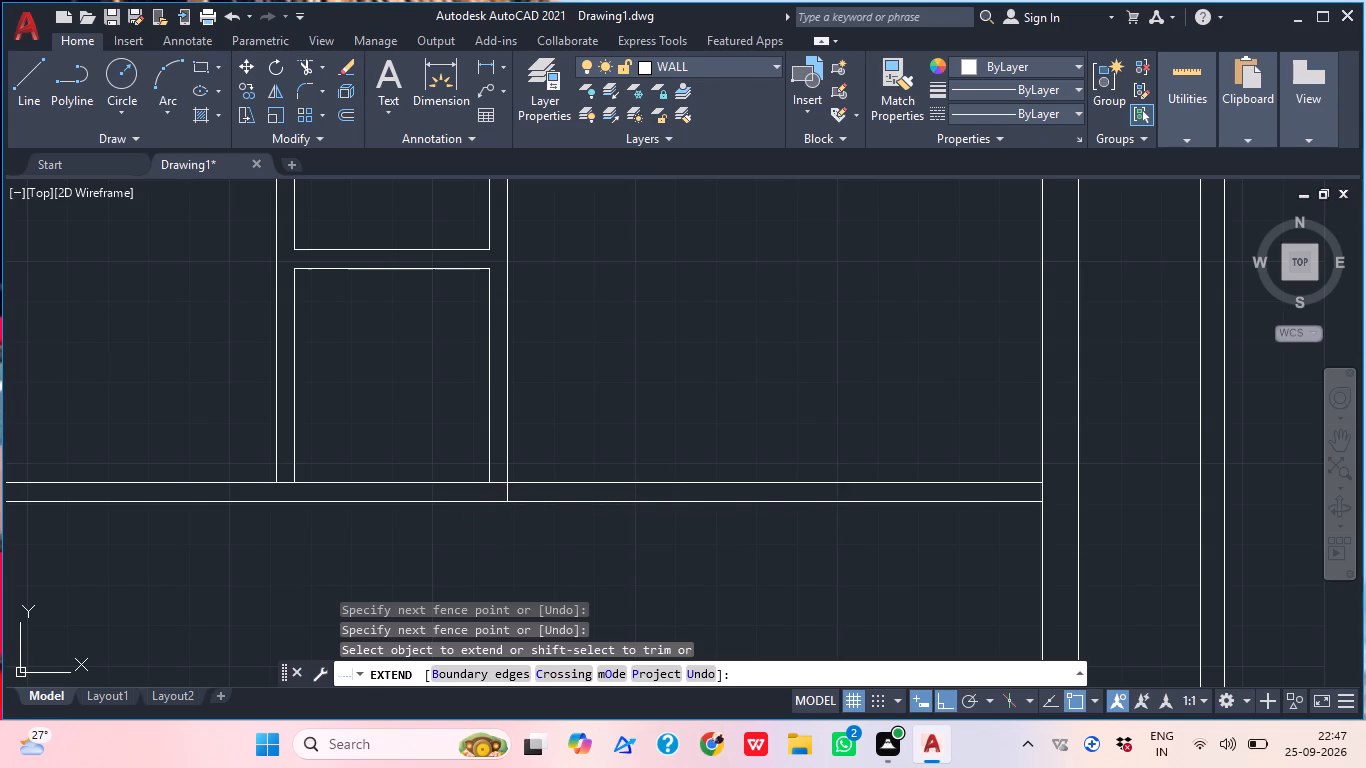
pyautogui.press('Return')
pyautogui.scroll(2, 565, 533)
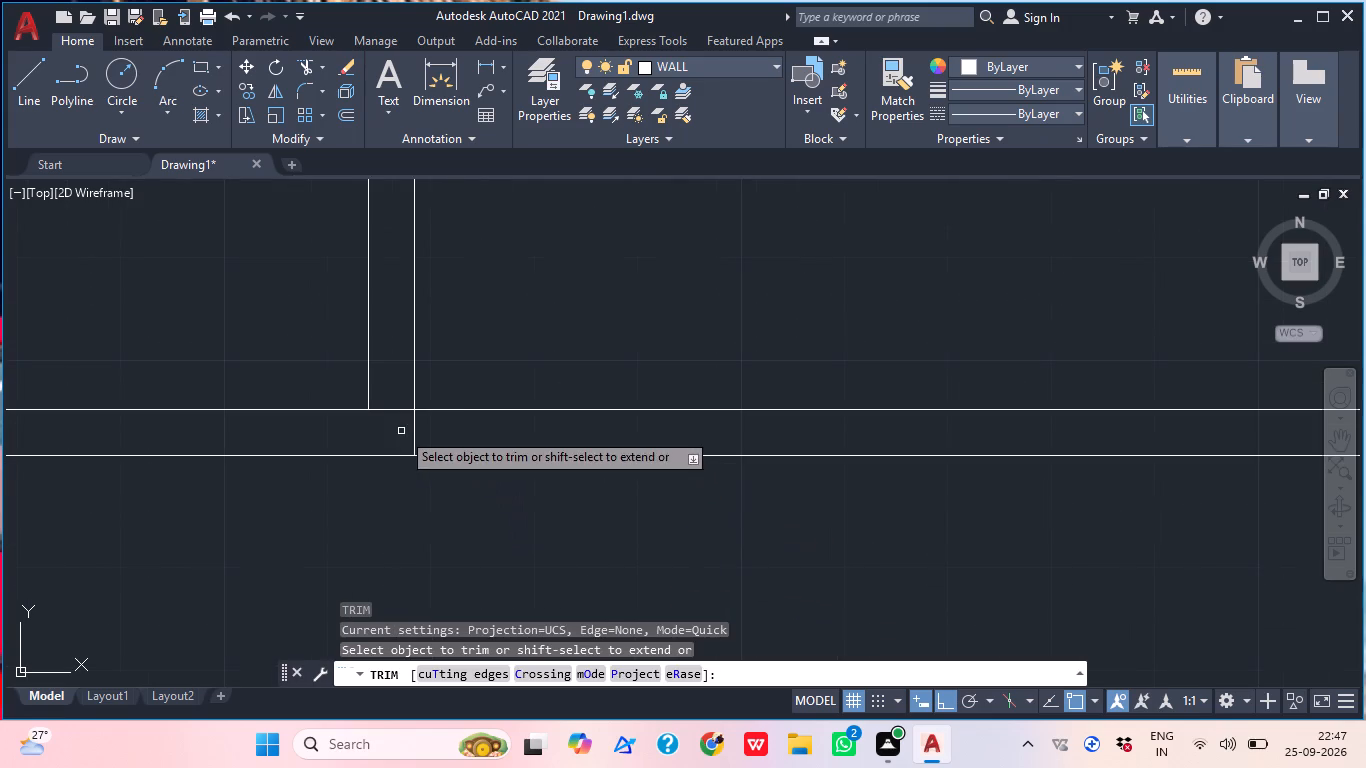
pyautogui.click(401, 431)
pyautogui.click(397, 403)
pyautogui.scroll(-2, 397, 403)
pyautogui.moveTo(397, 403); pyautogui.dragTo(395, 510, button='middle')
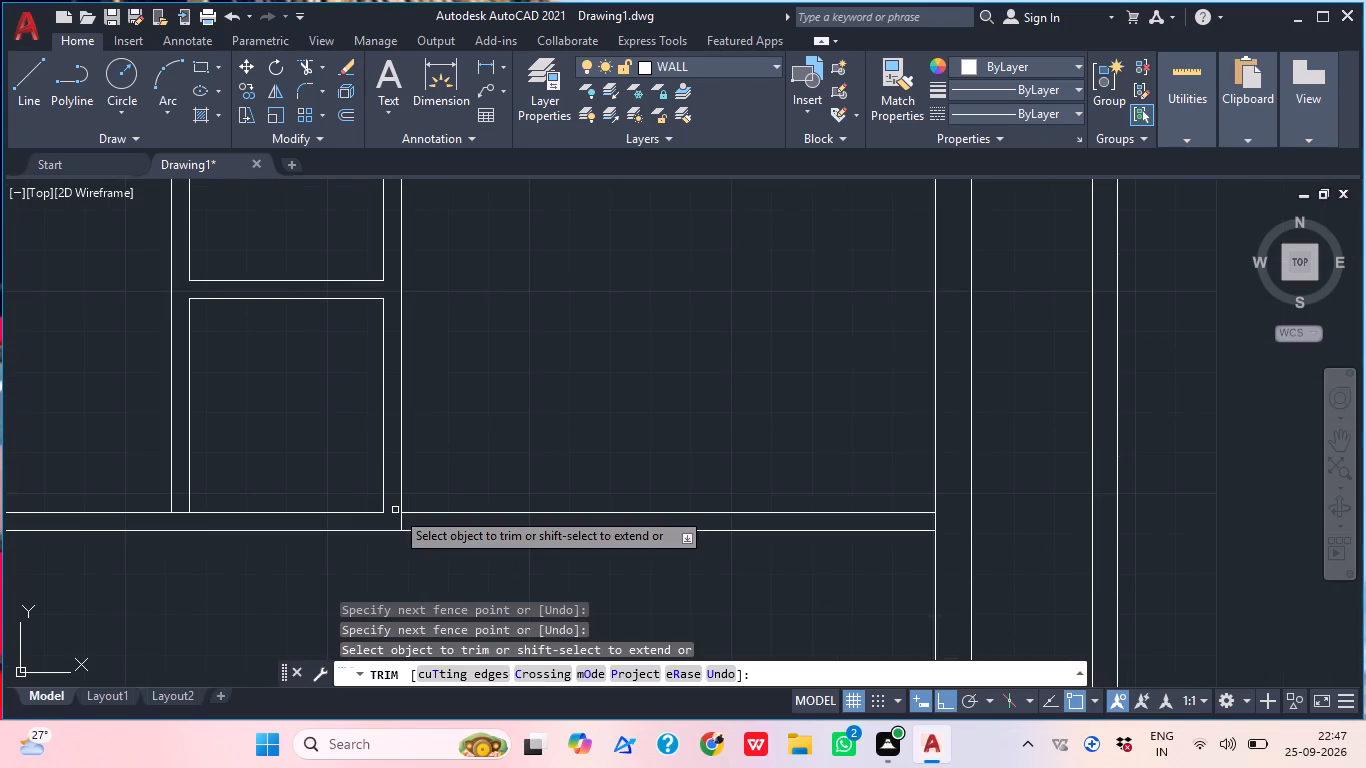
pyautogui.press('Escape')
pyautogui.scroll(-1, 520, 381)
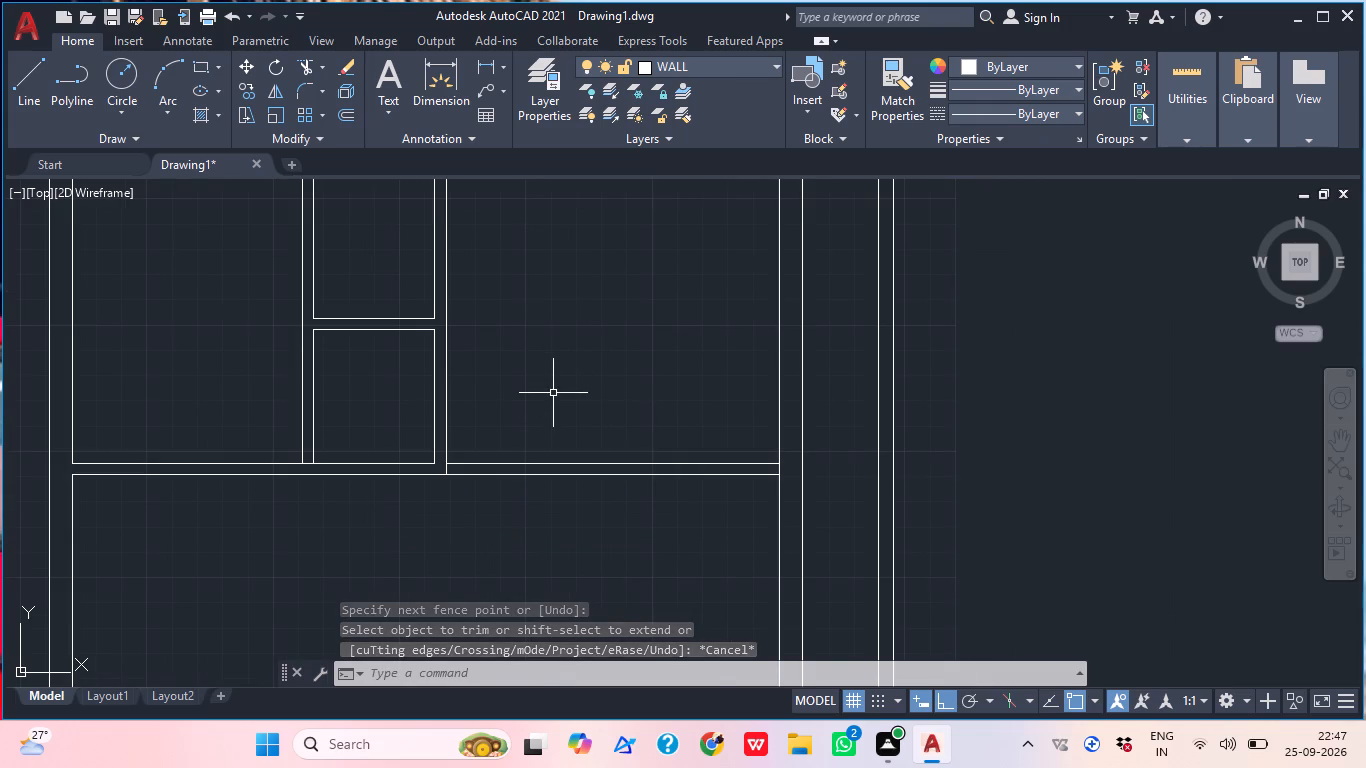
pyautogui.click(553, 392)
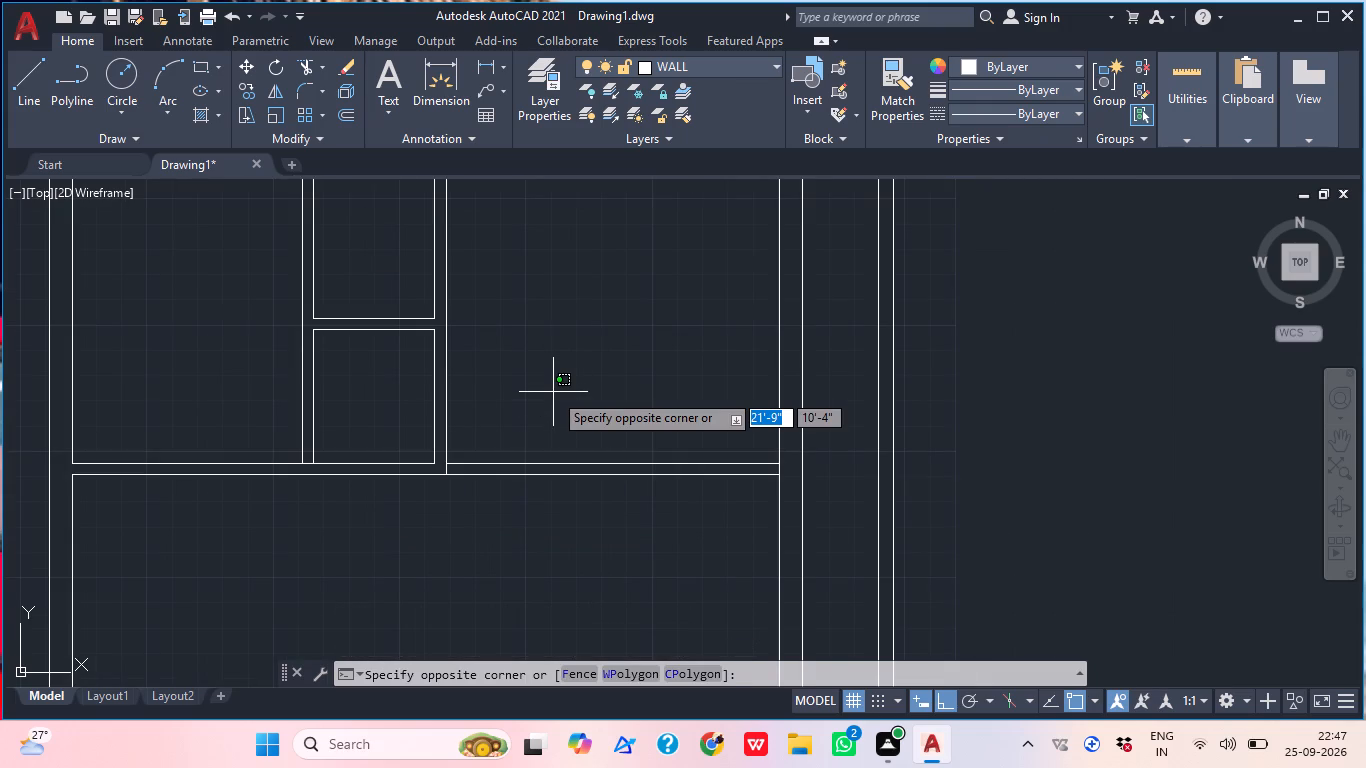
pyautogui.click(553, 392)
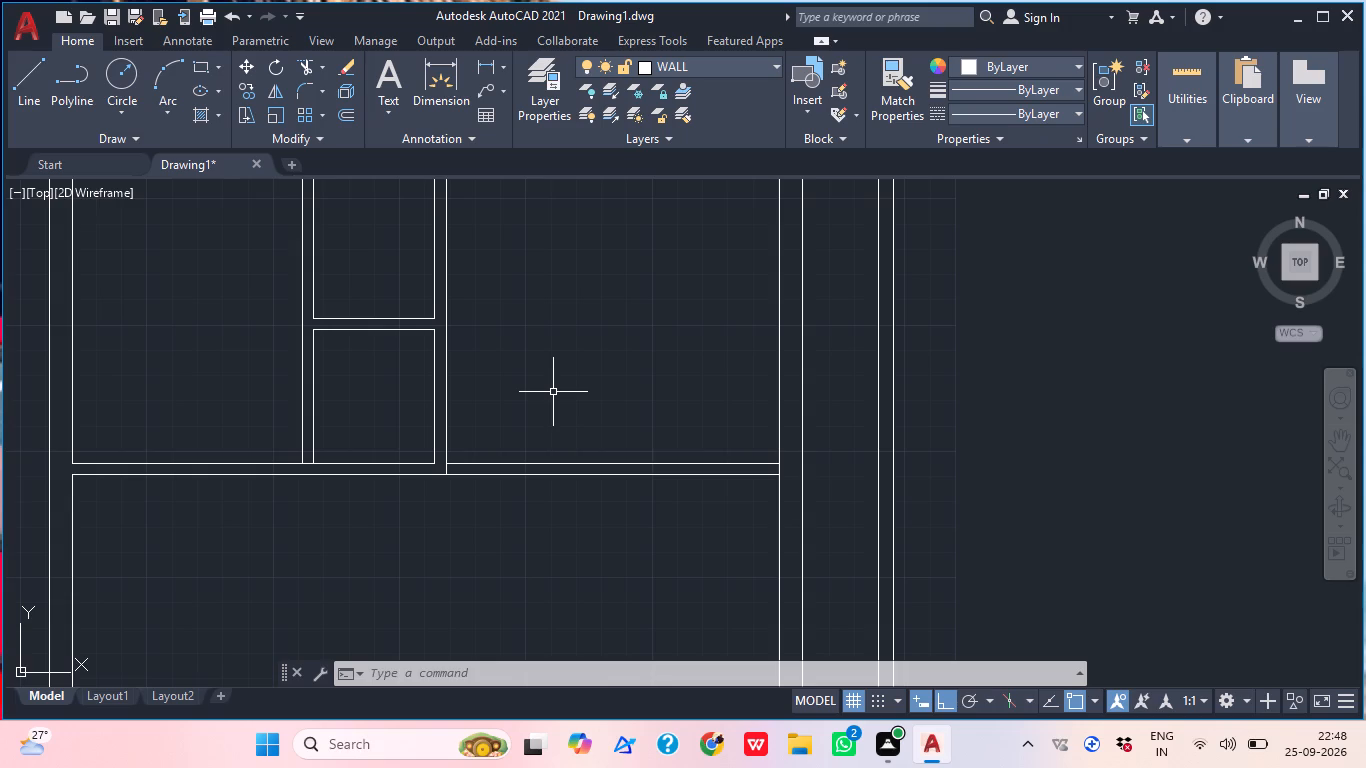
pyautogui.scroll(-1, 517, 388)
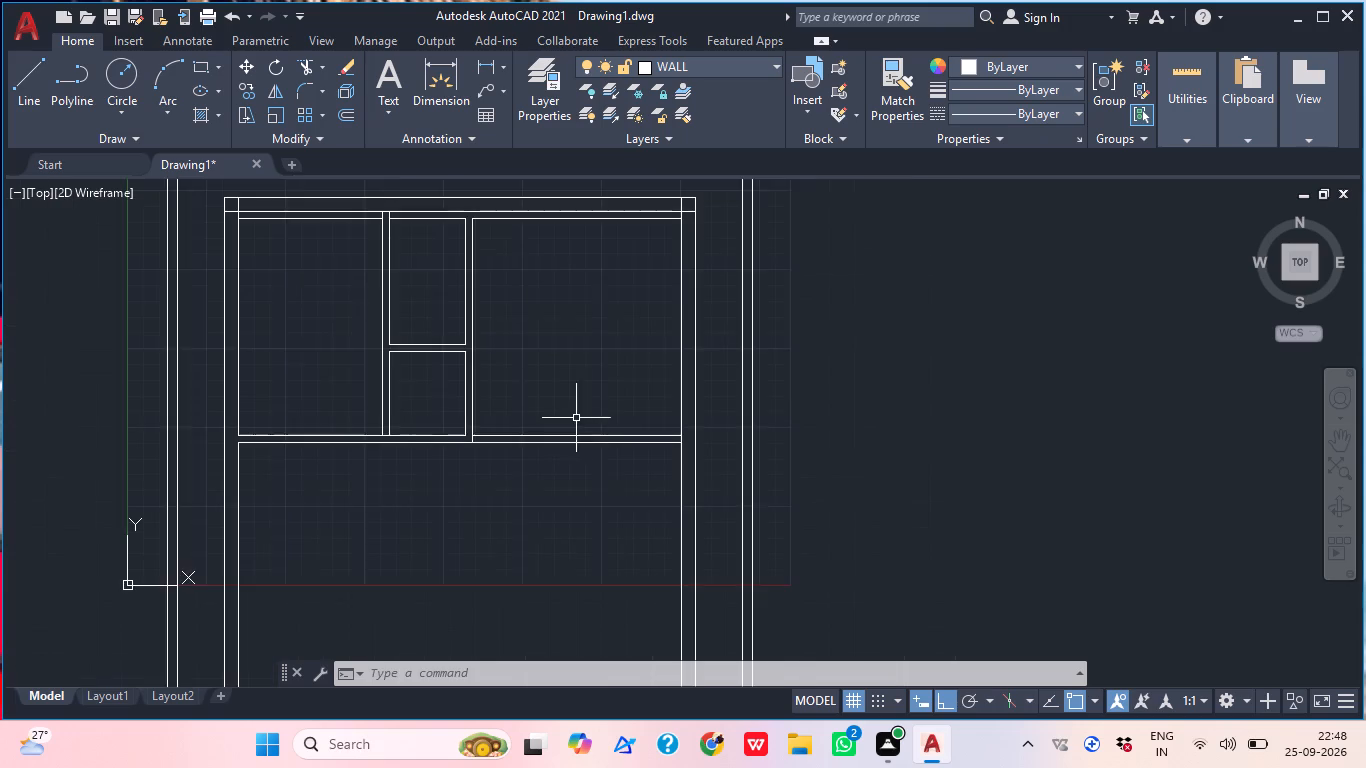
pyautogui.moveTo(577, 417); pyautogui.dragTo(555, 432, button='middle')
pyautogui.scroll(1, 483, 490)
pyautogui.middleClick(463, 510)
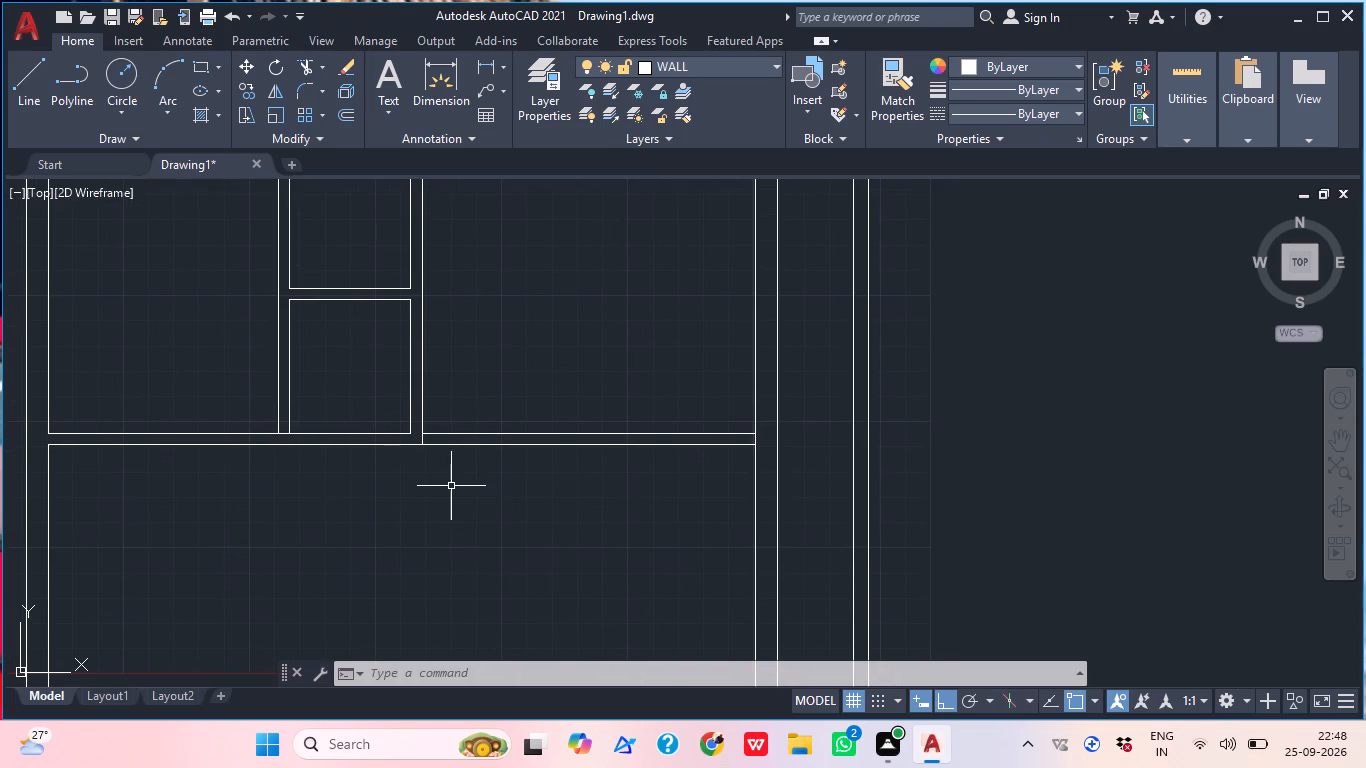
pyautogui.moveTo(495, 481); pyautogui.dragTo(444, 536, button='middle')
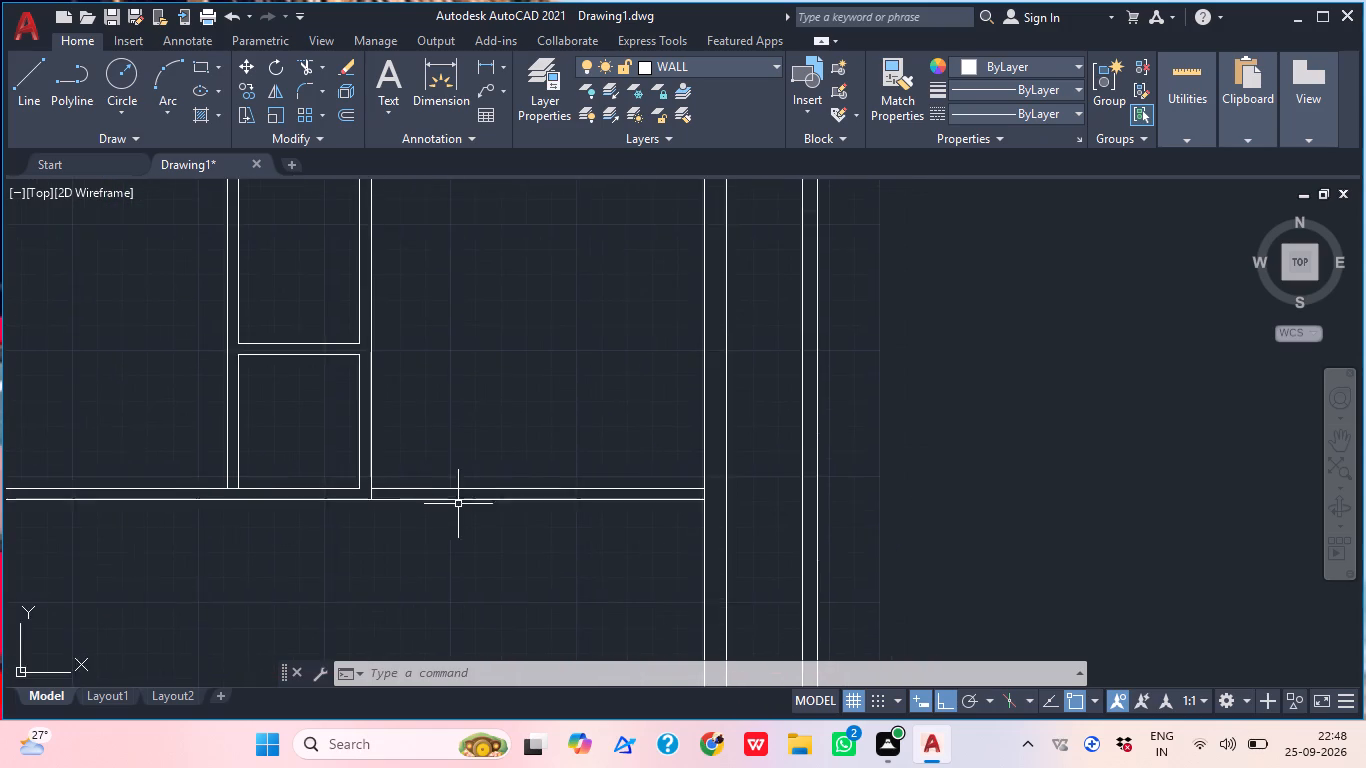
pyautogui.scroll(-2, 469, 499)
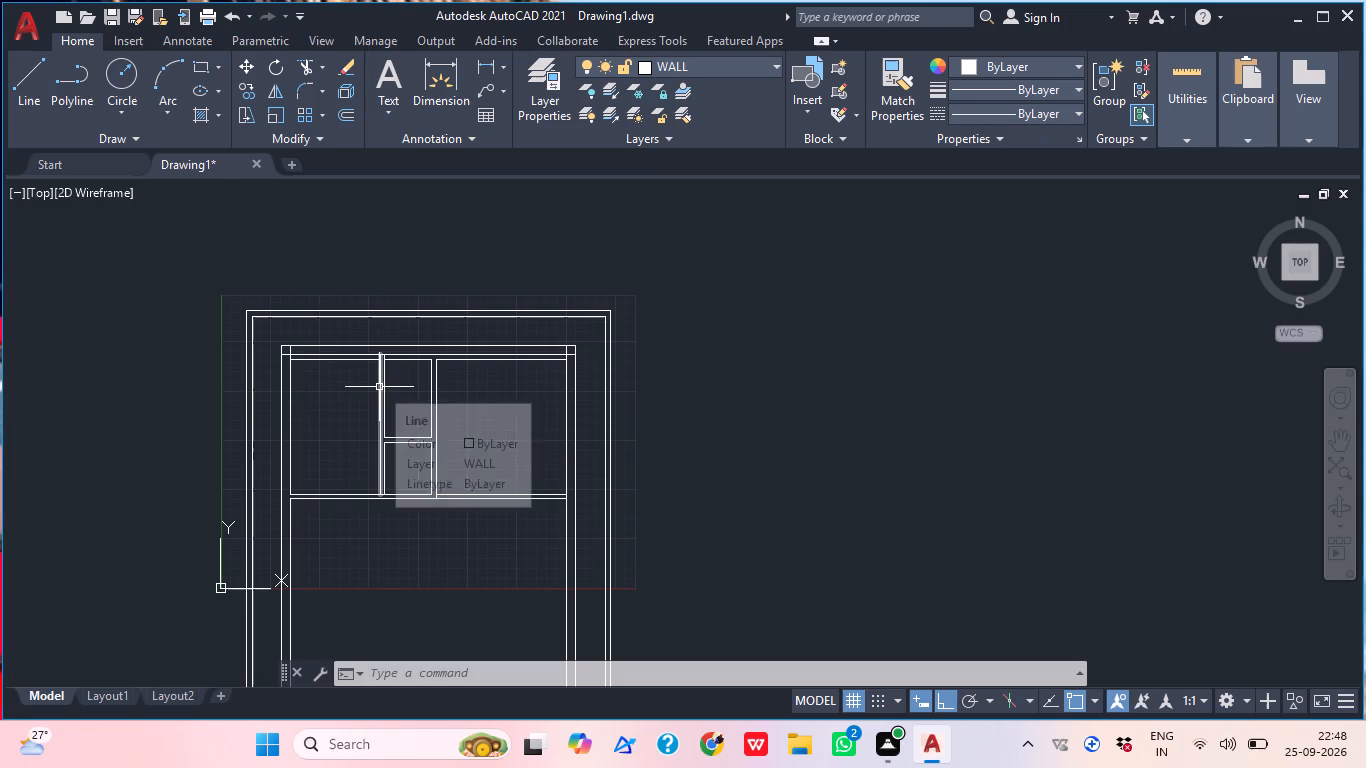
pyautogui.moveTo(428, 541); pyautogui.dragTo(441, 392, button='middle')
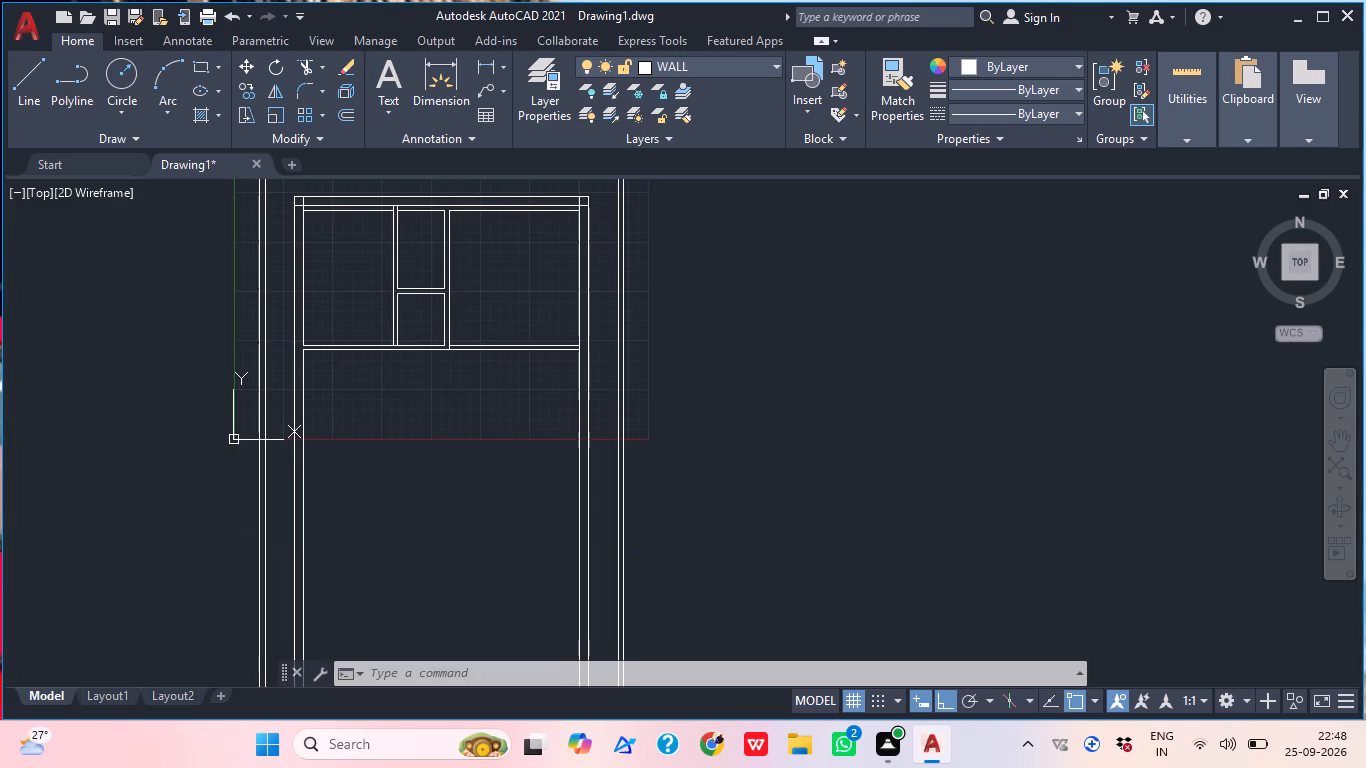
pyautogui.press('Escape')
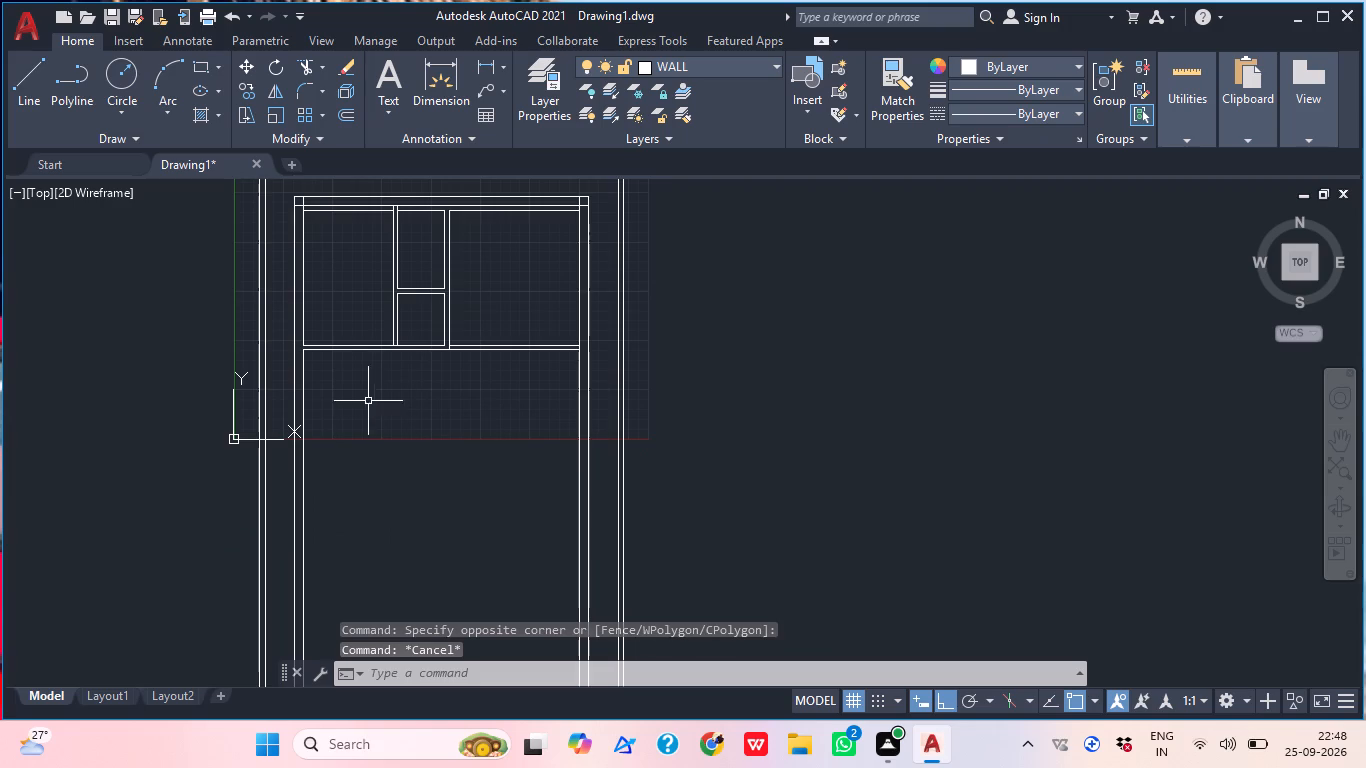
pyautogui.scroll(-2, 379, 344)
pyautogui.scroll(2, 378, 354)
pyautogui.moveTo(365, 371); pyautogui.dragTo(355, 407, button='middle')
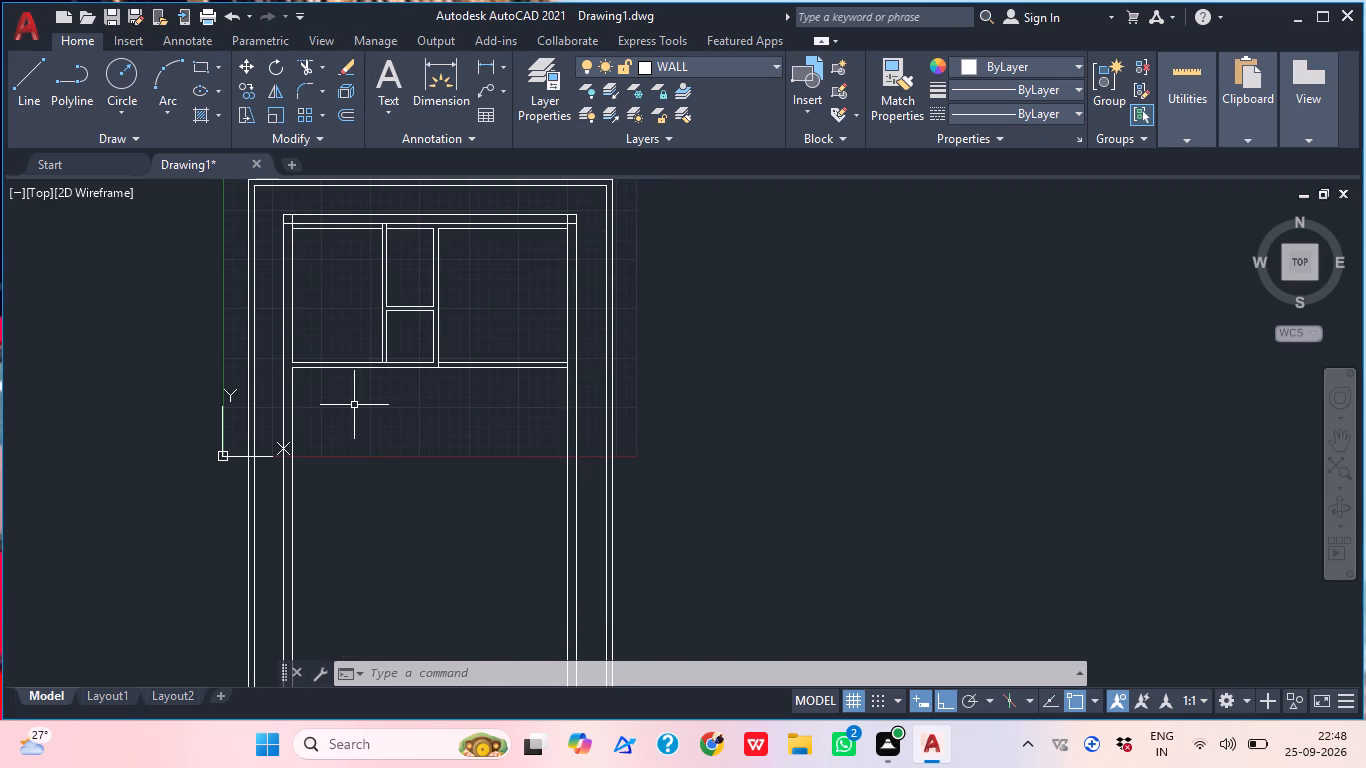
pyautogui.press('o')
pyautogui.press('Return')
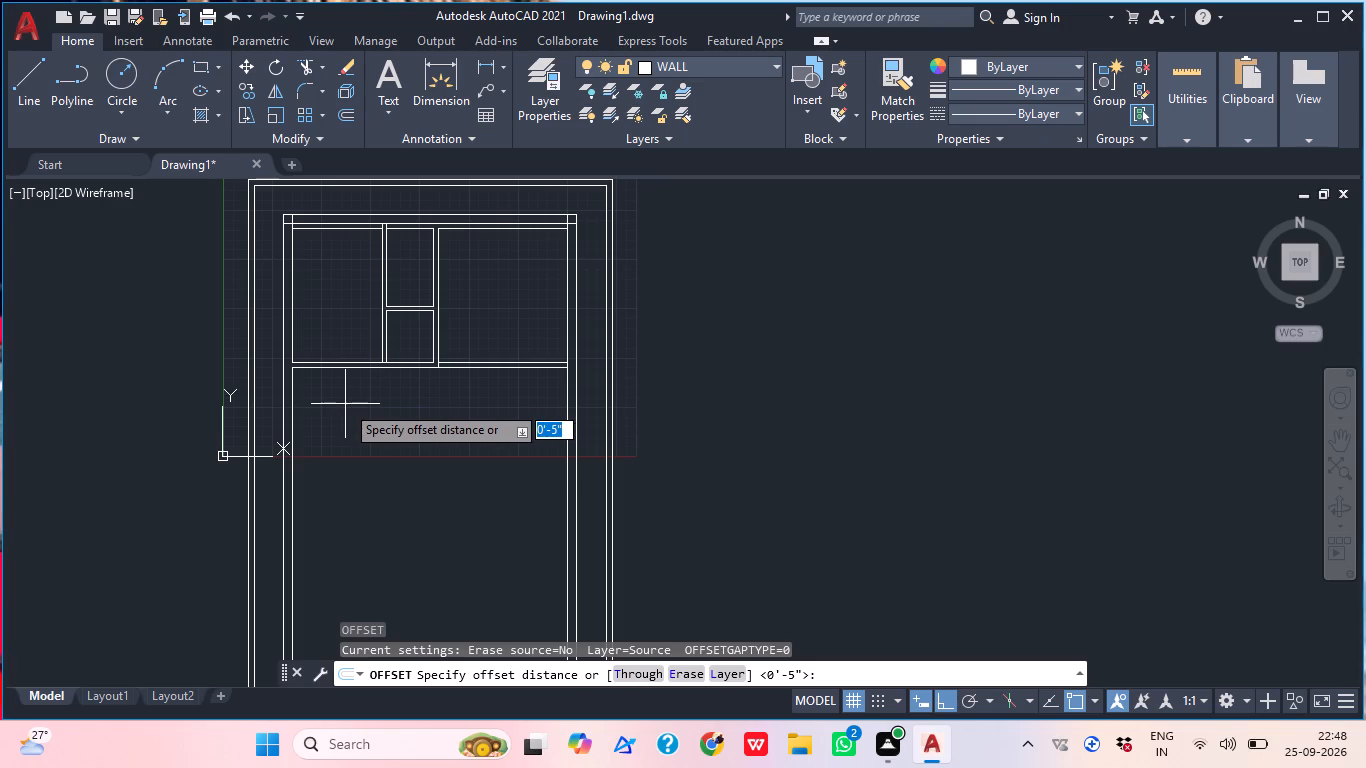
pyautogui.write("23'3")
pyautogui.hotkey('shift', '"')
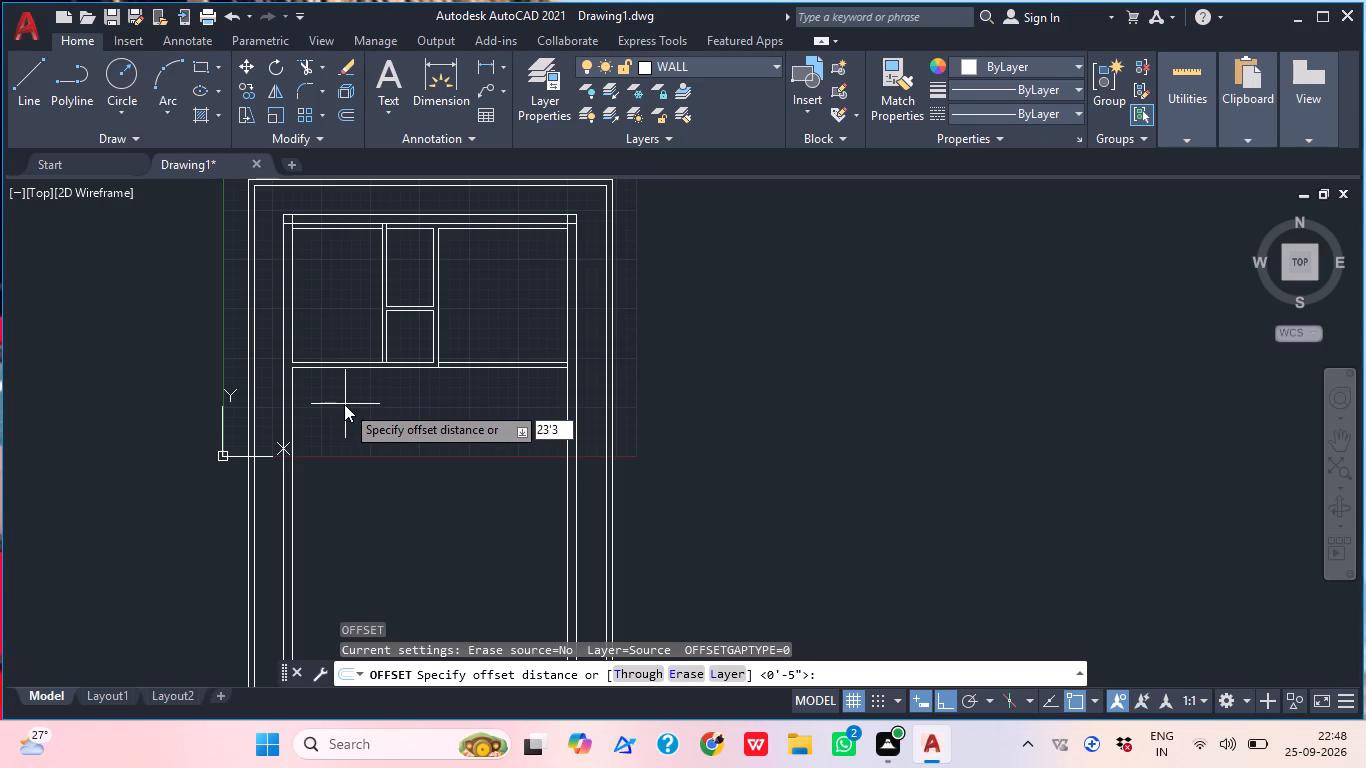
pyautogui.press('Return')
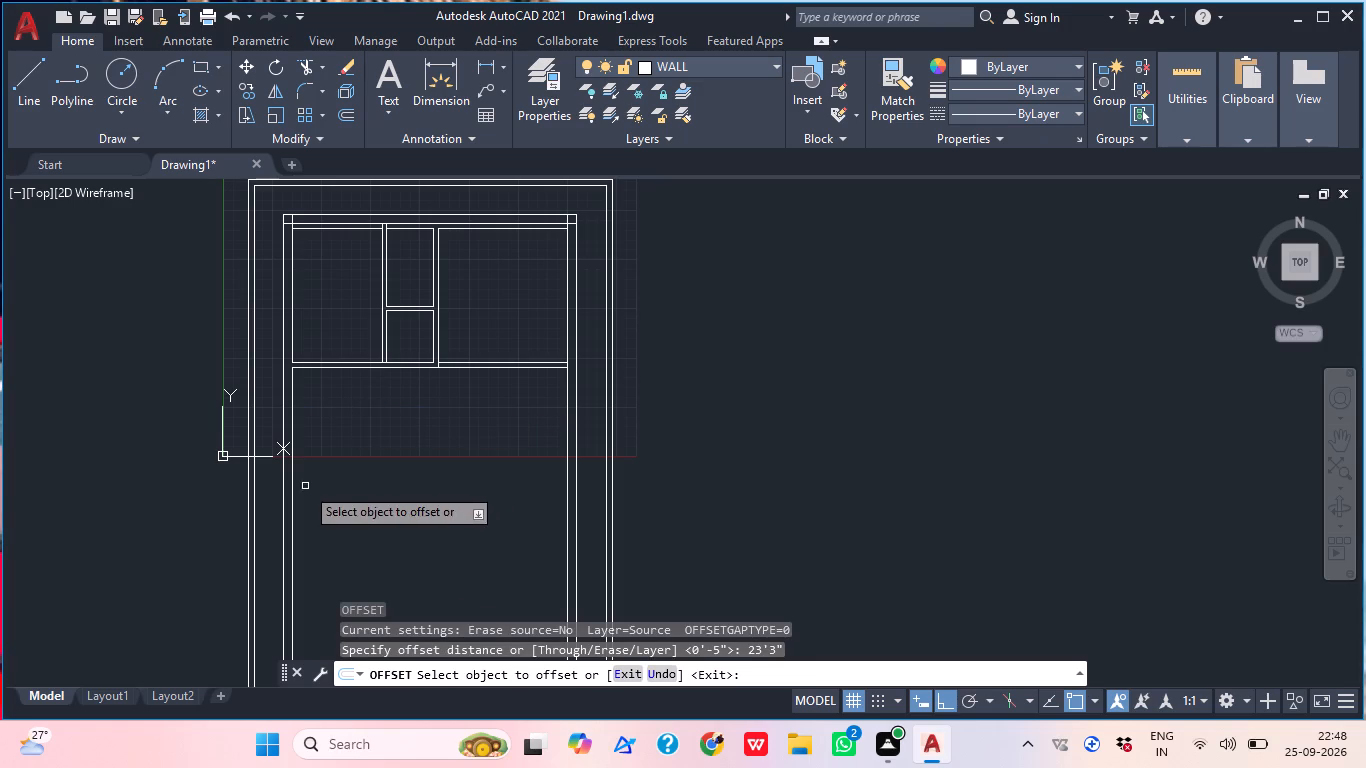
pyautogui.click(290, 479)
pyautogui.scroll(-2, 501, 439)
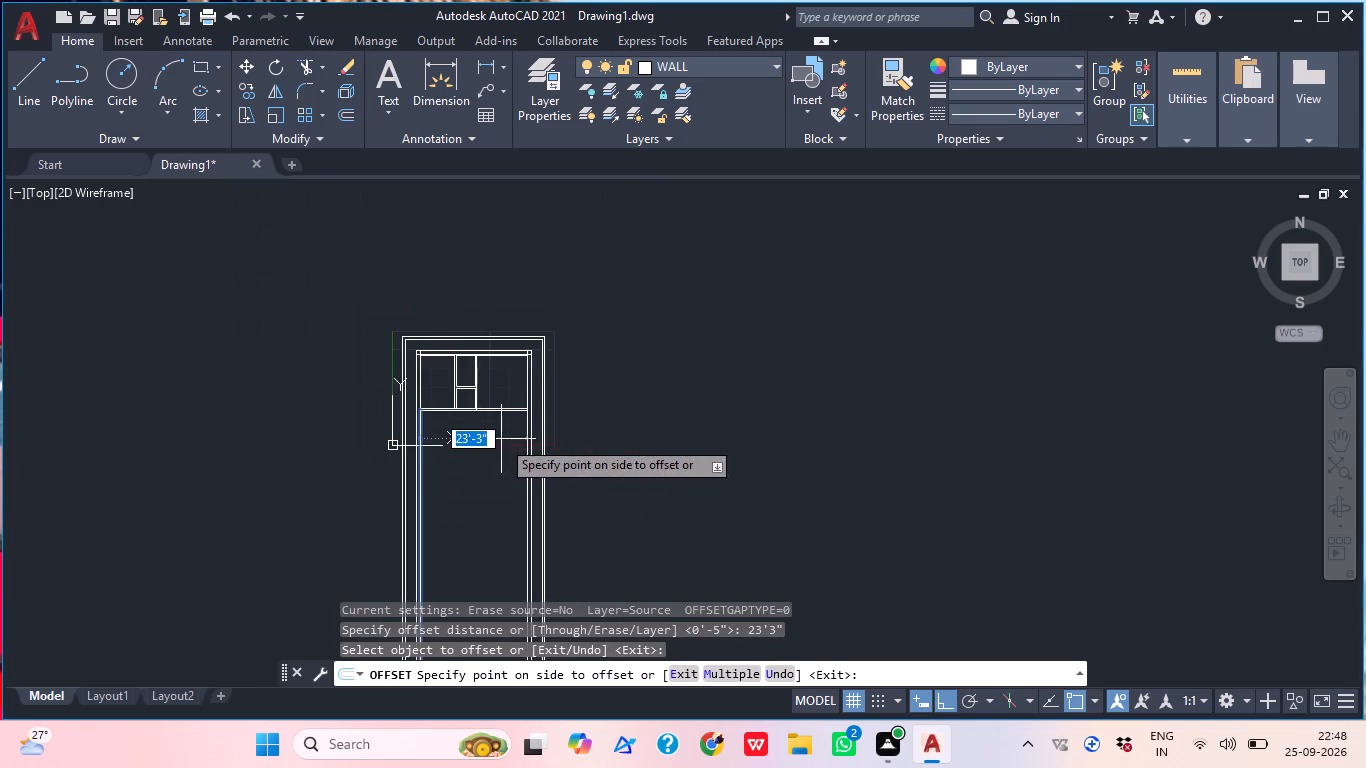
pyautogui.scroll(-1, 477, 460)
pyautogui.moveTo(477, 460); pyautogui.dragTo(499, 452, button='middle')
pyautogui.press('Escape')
# Move the whole plan straight up, using the outer boundary's upper left corner as the base point.
pyautogui.moveTo(493, 492); pyautogui.dragTo(477, 479, button='middle')
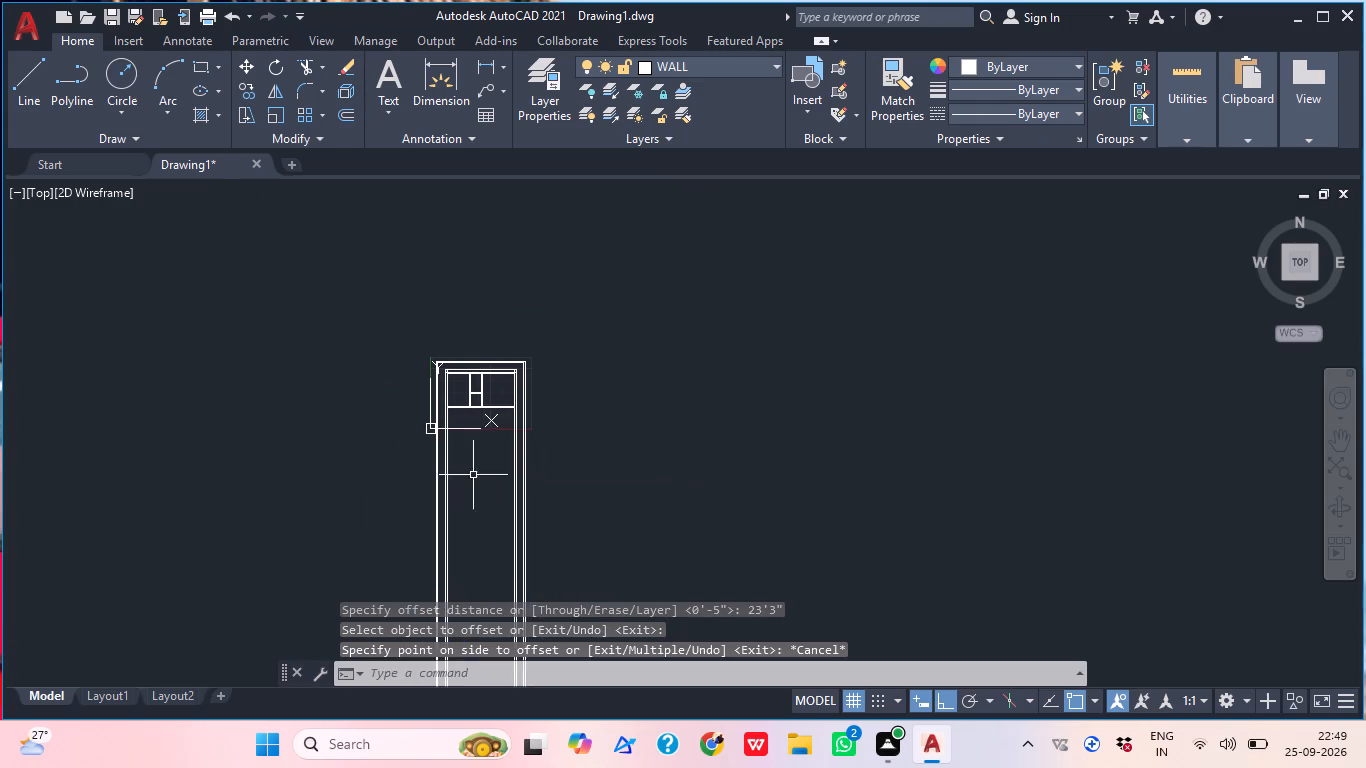
pyautogui.scroll(2, 473, 453)
pyautogui.moveTo(473, 426); pyautogui.dragTo(444, 490, button='middle')
pyautogui.scroll(1, 400, 455)
pyautogui.scroll(-2, 400, 455)
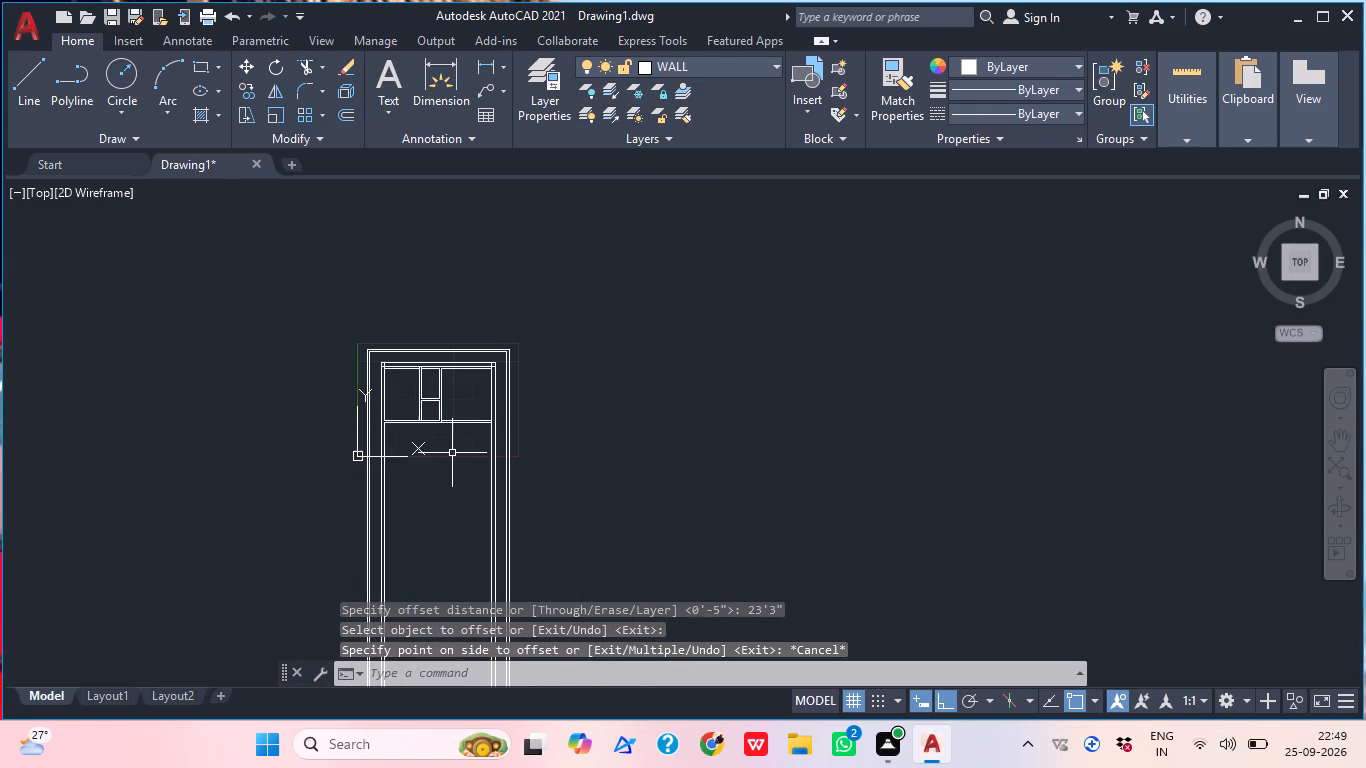
pyautogui.click(334, 326)
pyautogui.click(547, 475)
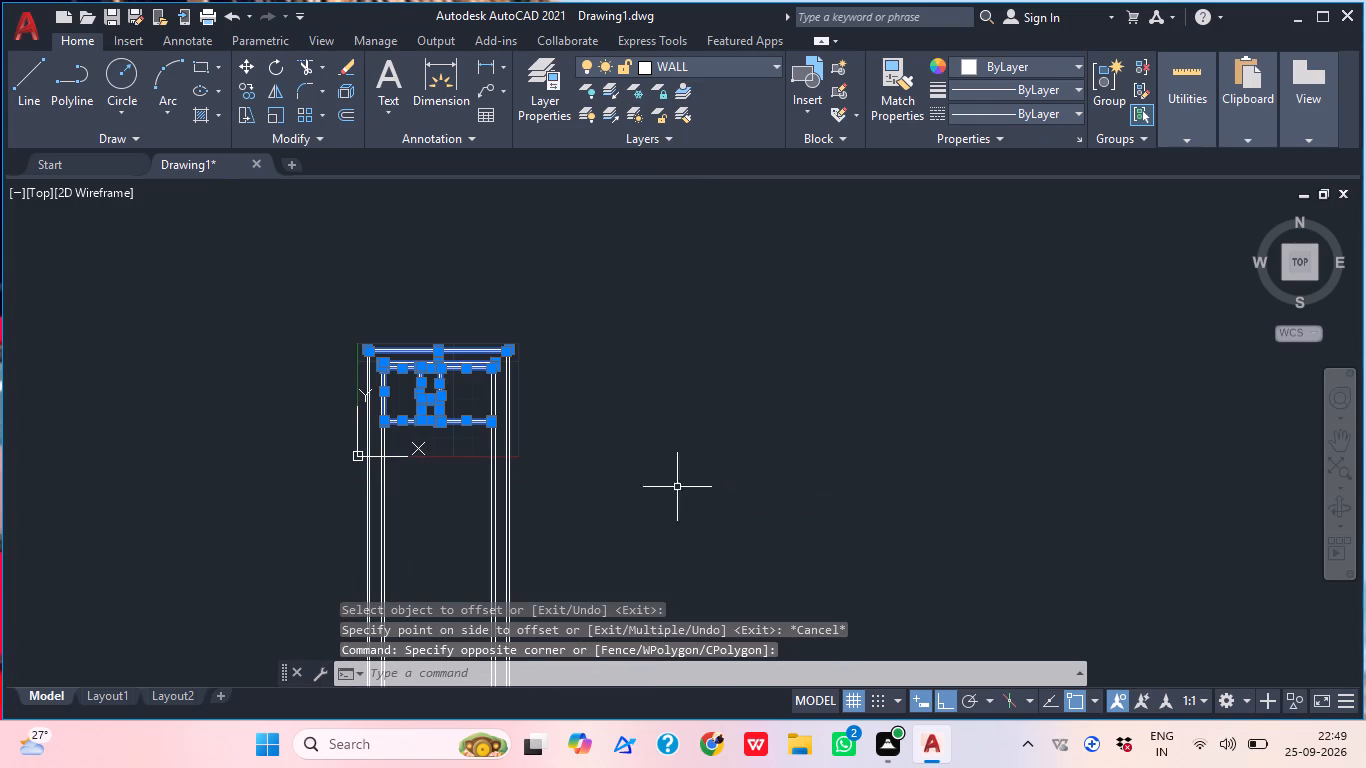
pyautogui.moveTo(638, 491); pyautogui.dragTo(591, 448)
pyautogui.click(212, 280)
pyautogui.press('m')
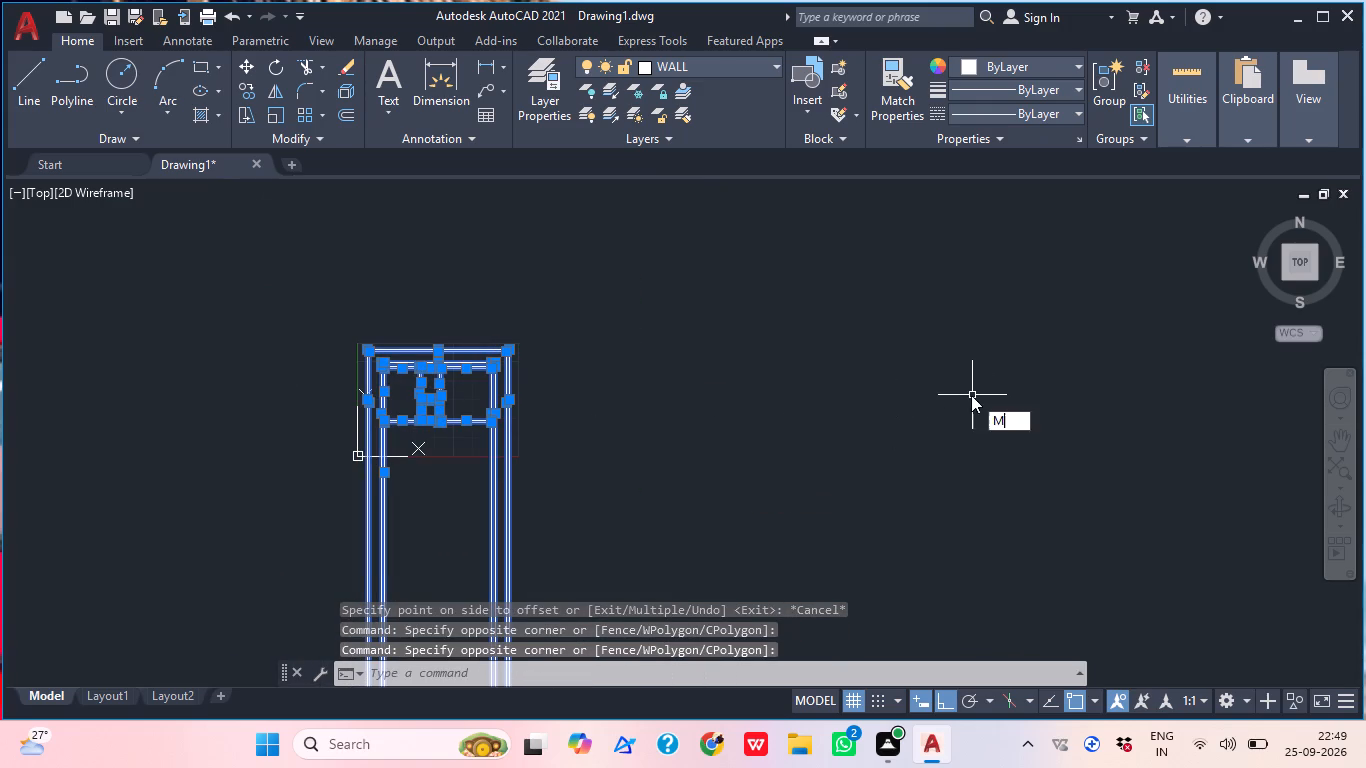
pyautogui.press('space')
pyautogui.scroll(4, 357, 333)
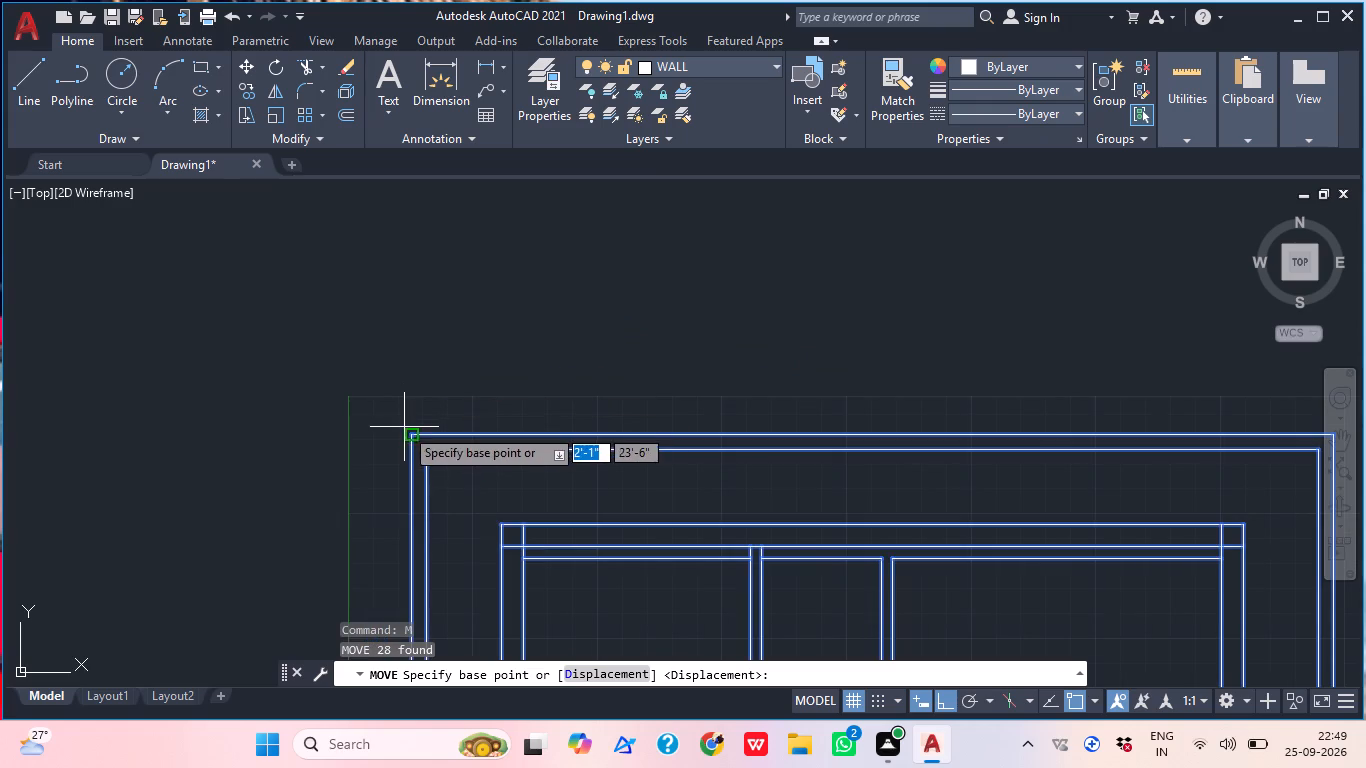
pyautogui.click(409, 427)
pyautogui.scroll(-3, 417, 336)
pyautogui.scroll(1, 417, 336)
pyautogui.scroll(-3, 409, 289)
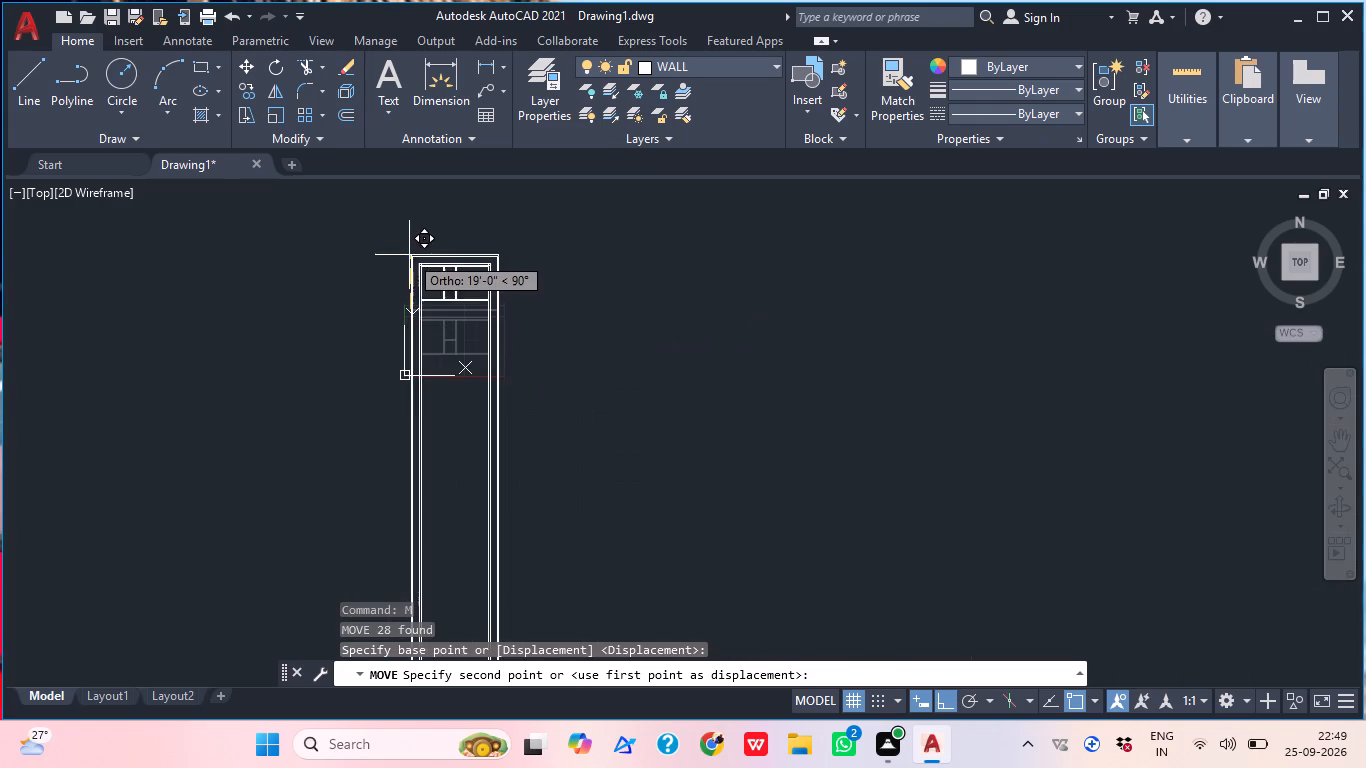
pyautogui.scroll(2, 409, 255)
pyautogui.click(412, 225)
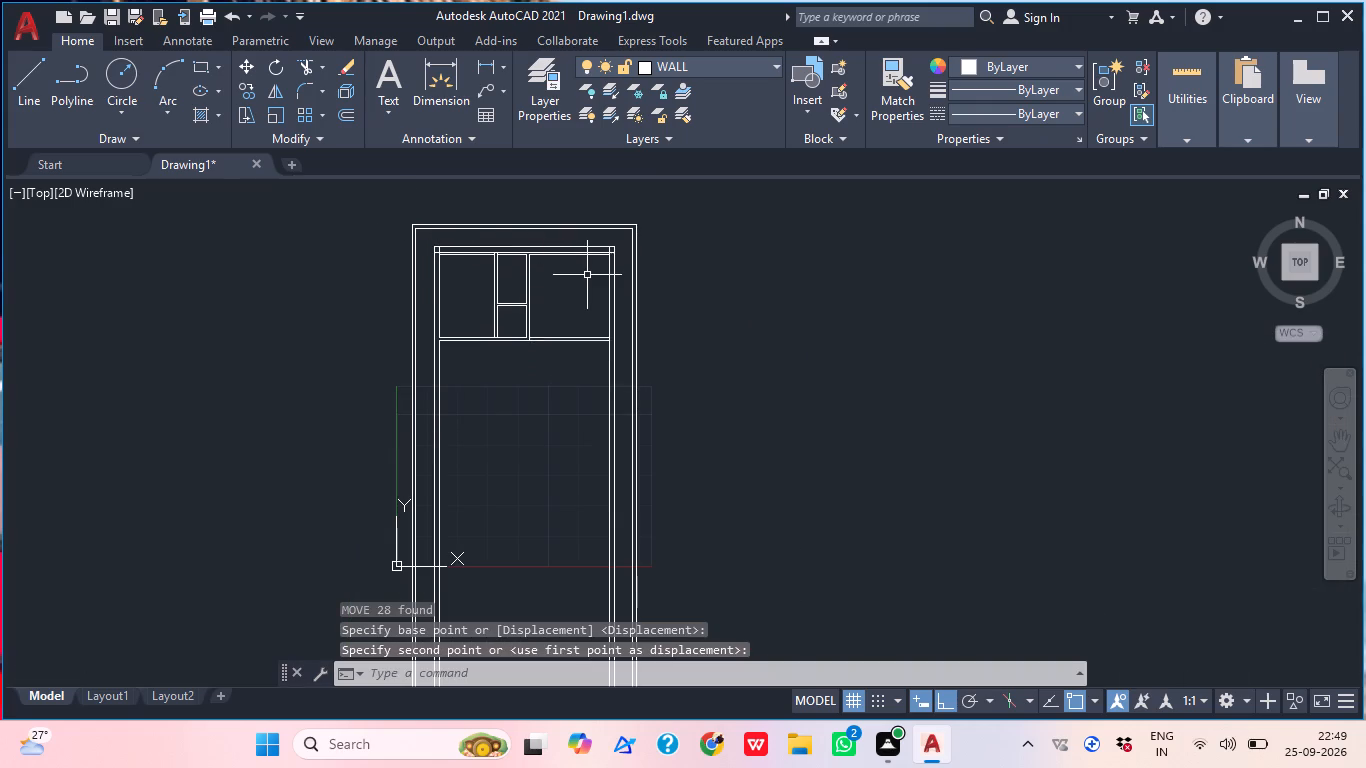
pyautogui.press('Escape')
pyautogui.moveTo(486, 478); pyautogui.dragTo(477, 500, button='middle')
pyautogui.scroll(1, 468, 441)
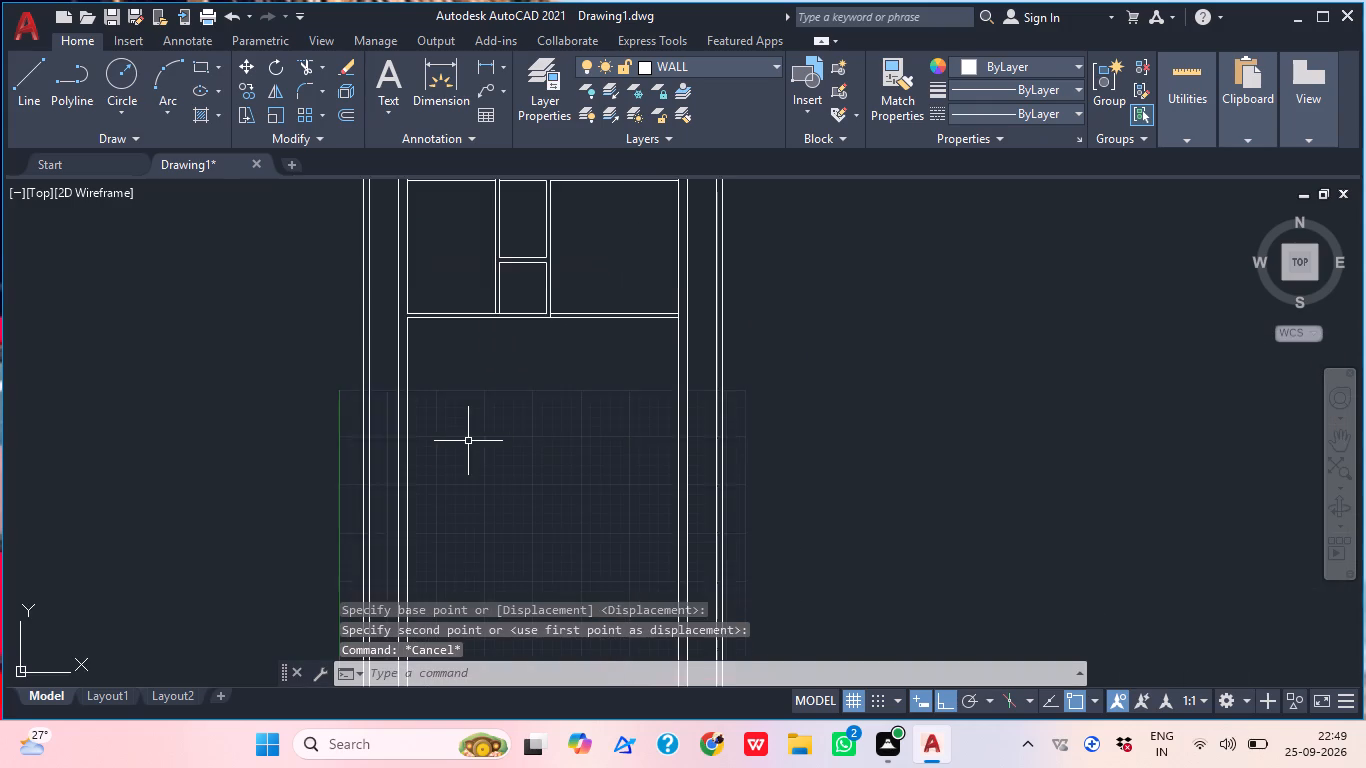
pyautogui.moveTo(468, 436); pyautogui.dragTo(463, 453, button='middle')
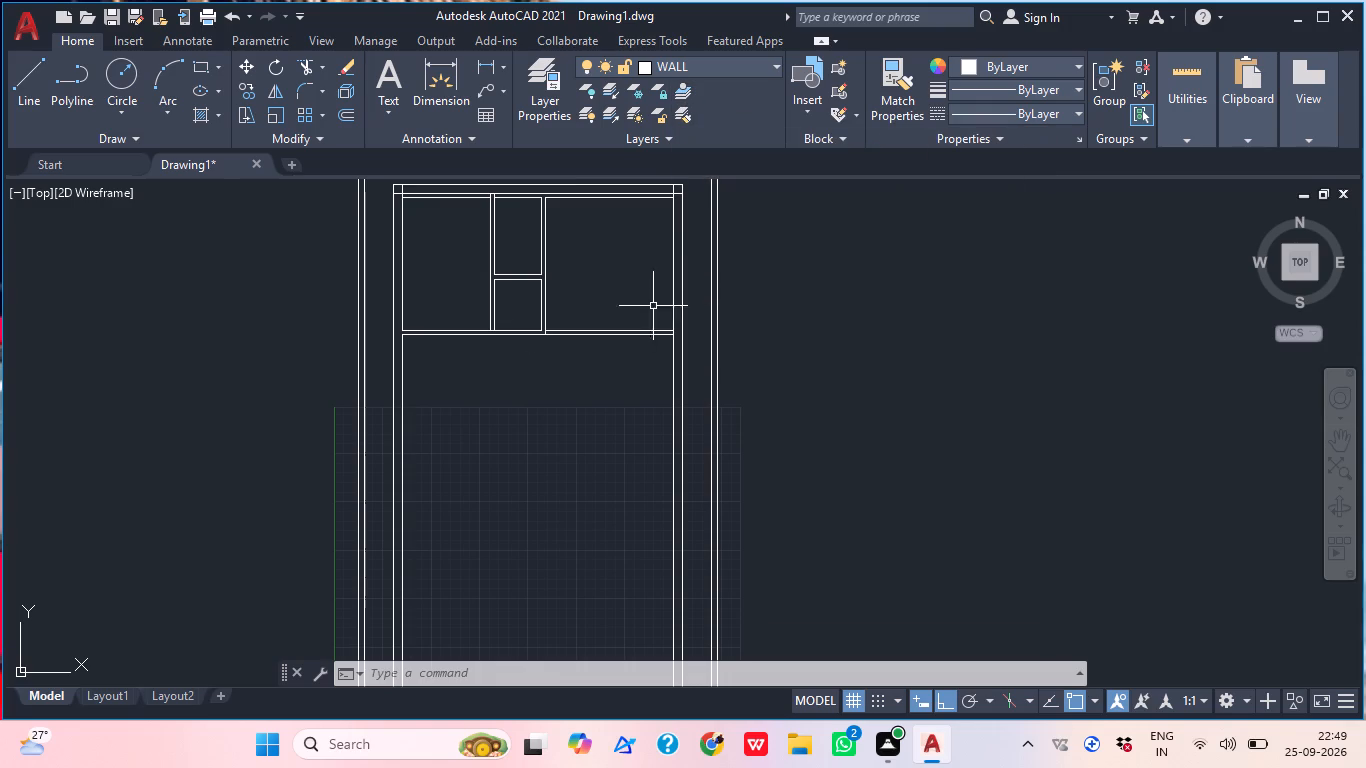
# Offset the lower line of the lower cross wall 11' downward to start a new cross wall.
pyautogui.moveTo(529, 391); pyautogui.dragTo(516, 423, button='middle')
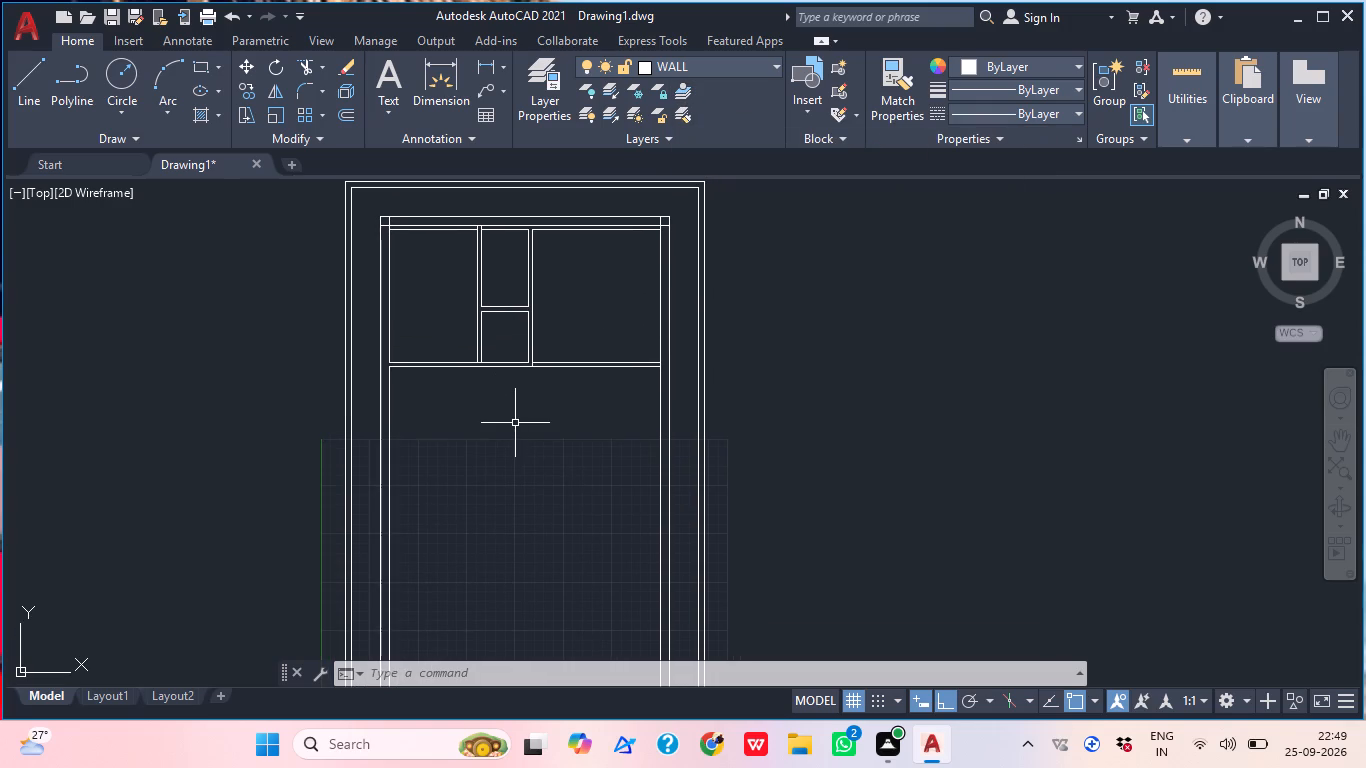
pyautogui.press('o')
pyautogui.press('Return')
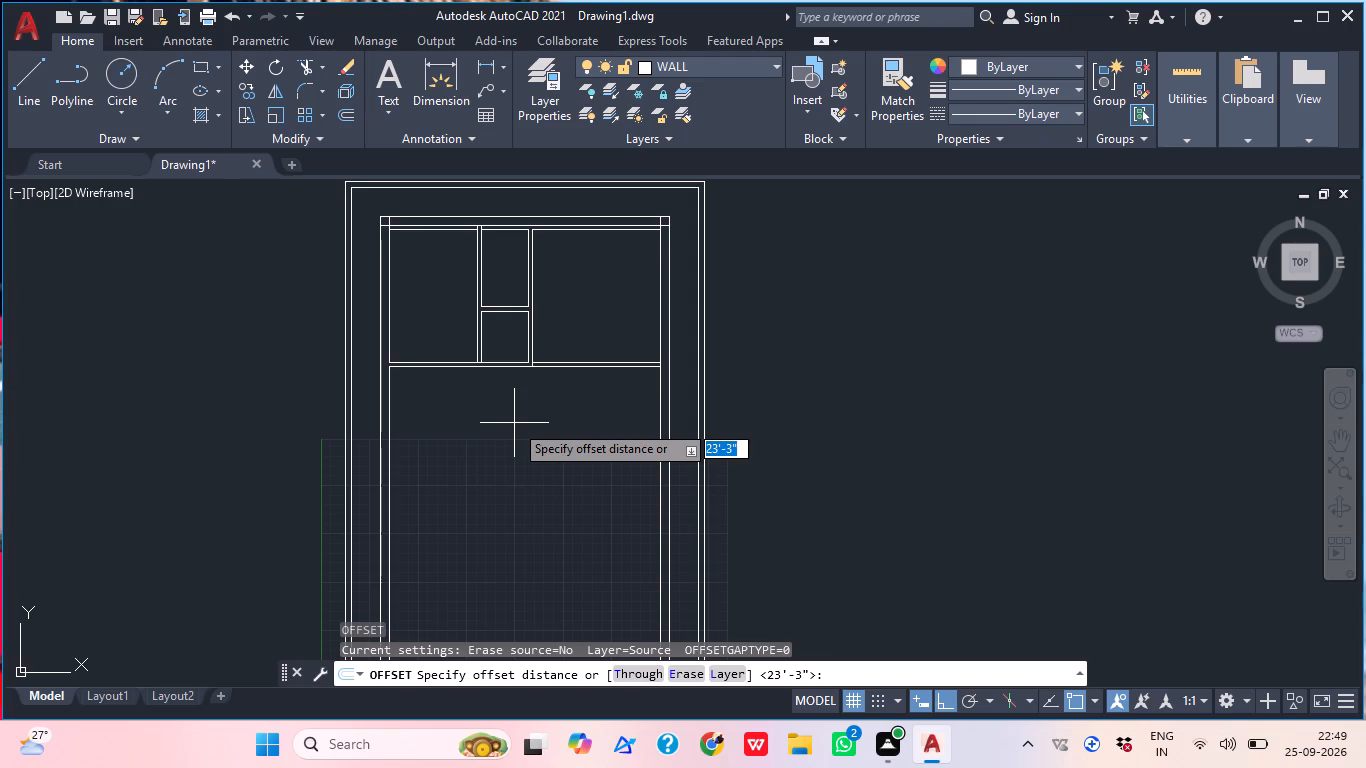
pyautogui.write('11')
pyautogui.press("'")
pyautogui.press('Return')
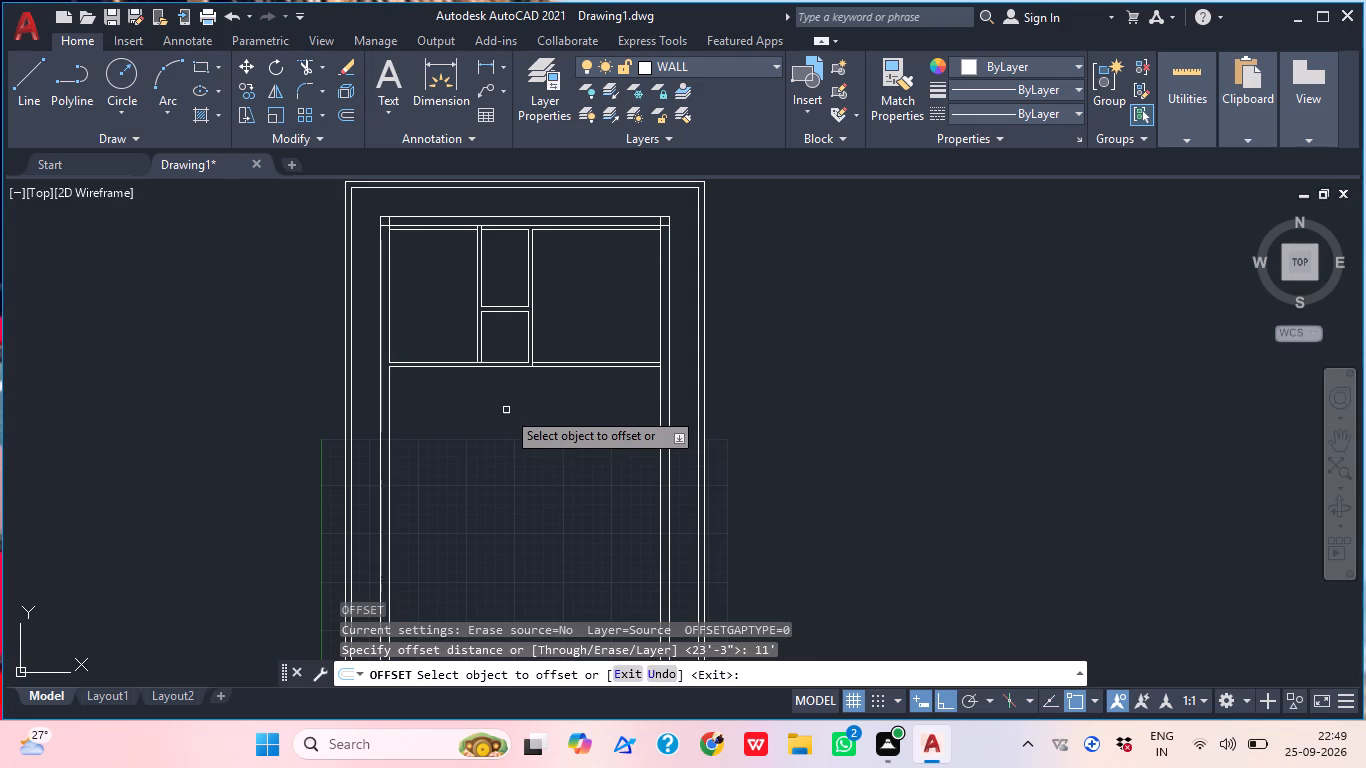
pyautogui.scroll(1, 429, 396)
pyautogui.click(433, 352)
pyautogui.click(451, 436)
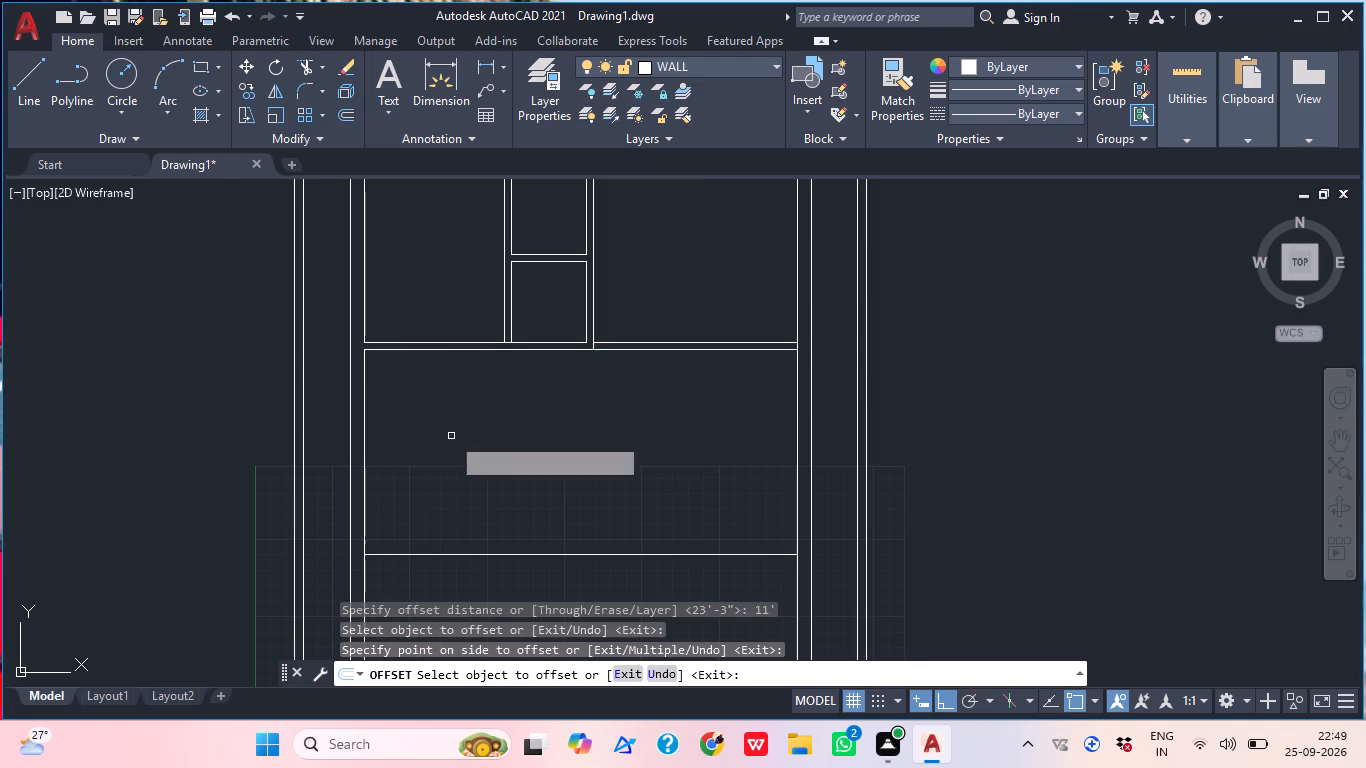
pyautogui.press('Return')
# Offset the new horizontal line 4.5" downward to give the new cross wall its thickness.
pyautogui.press('Return')
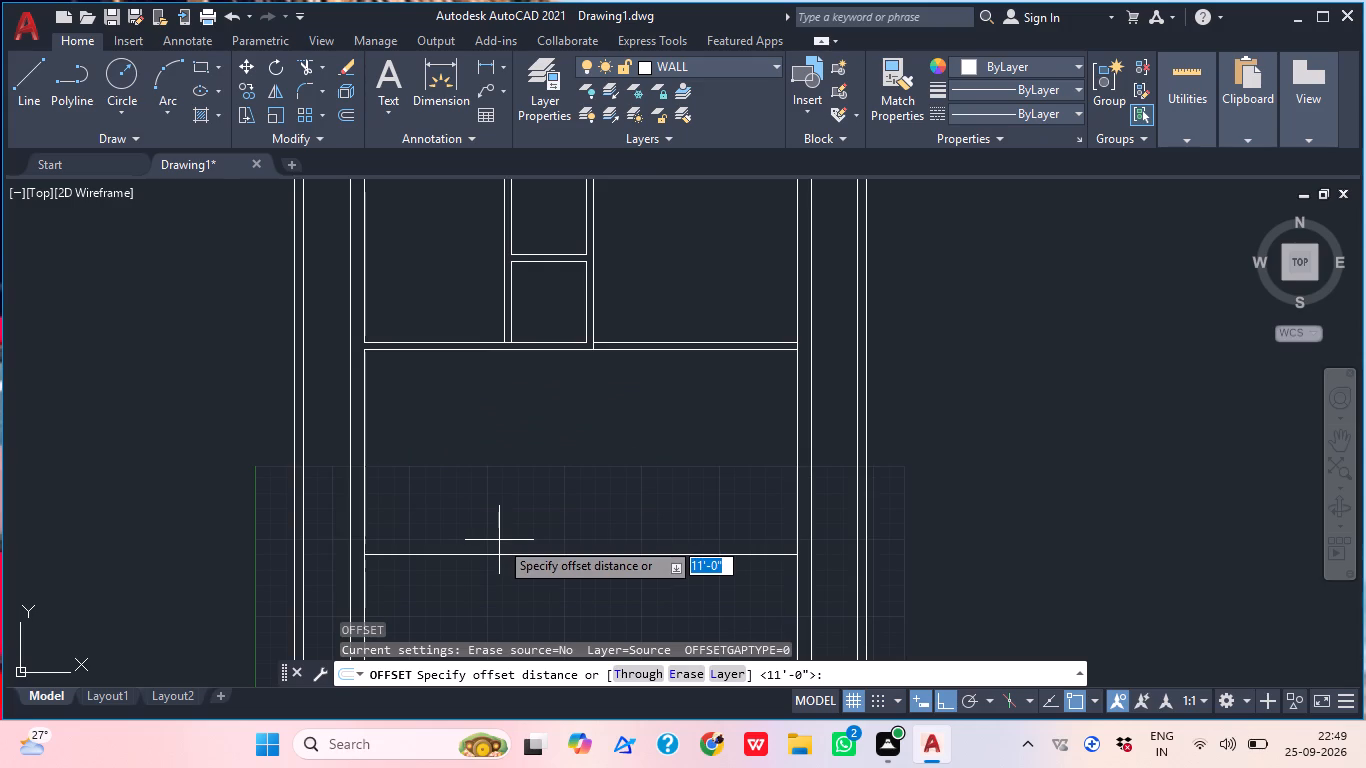
pyautogui.press('4')
pyautogui.write('.5')
pyautogui.hotkey('shift', '"')
pyautogui.press('Return')
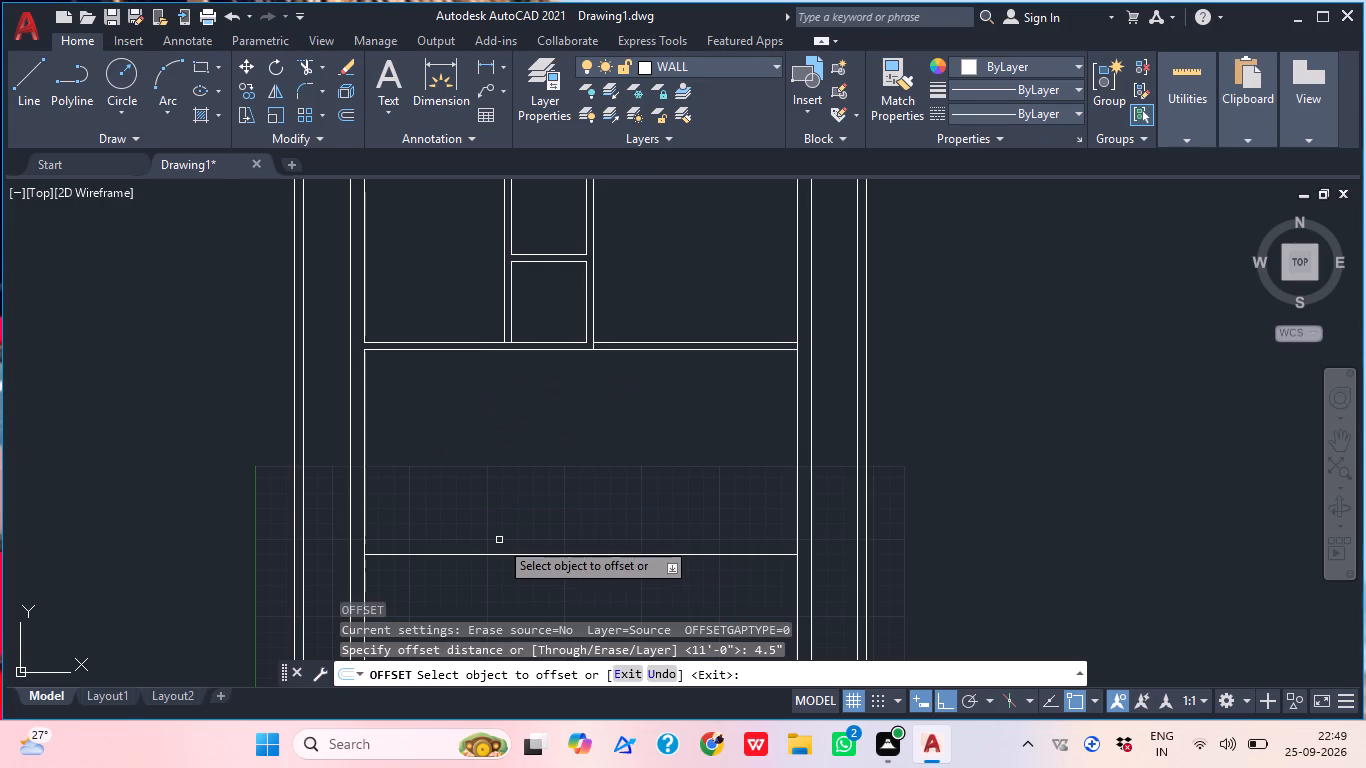
pyautogui.click(488, 555)
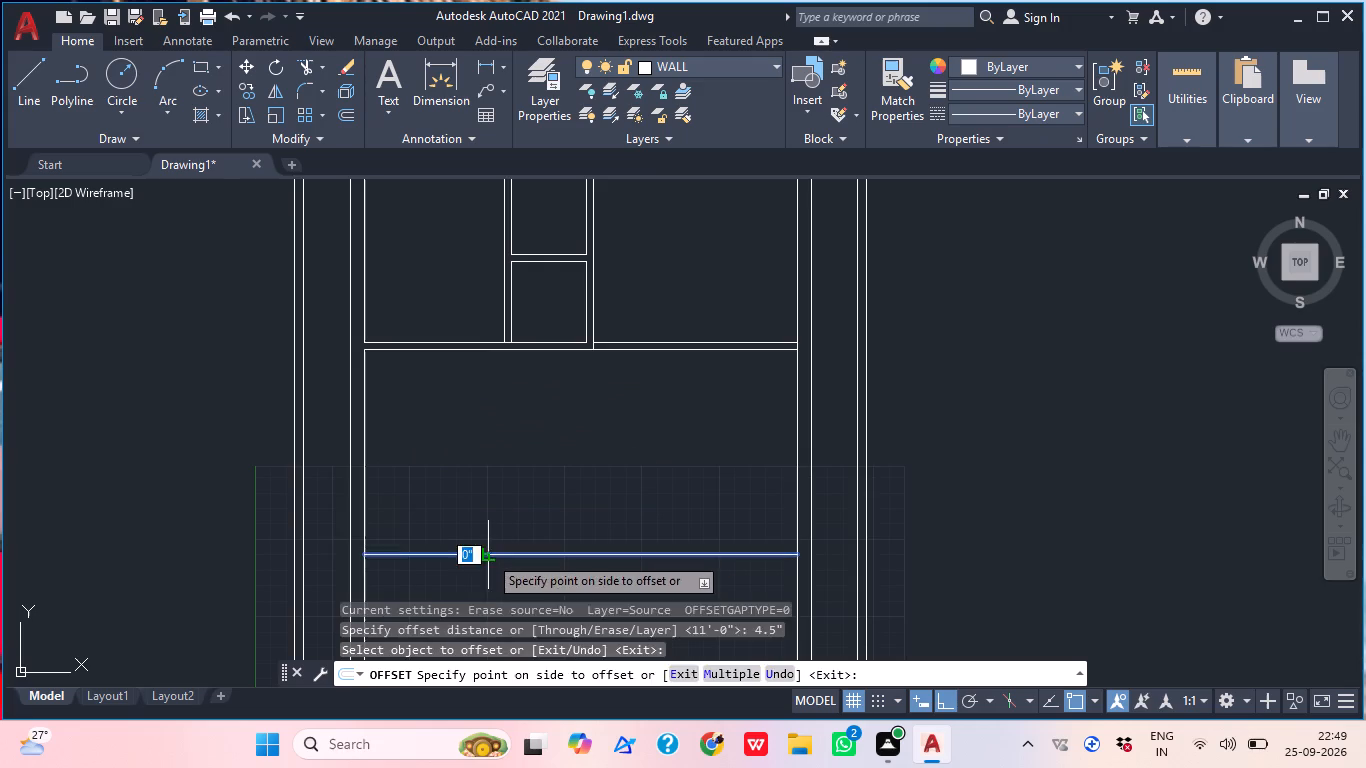
pyautogui.click(490, 577)
pyautogui.moveTo(548, 584); pyautogui.dragTo(468, 472, button='middle')
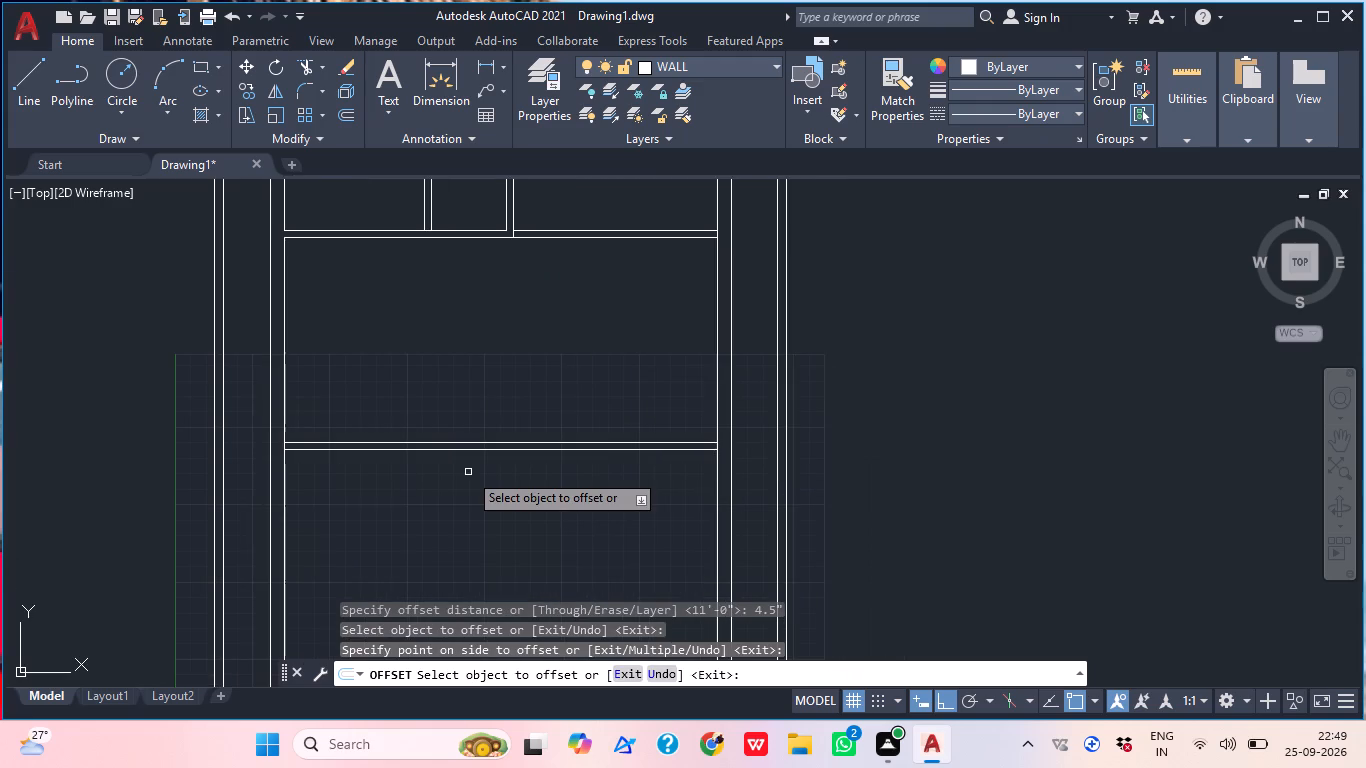
pyautogui.moveTo(403, 473); pyautogui.dragTo(371, 423, button='middle')
pyautogui.scroll(-1, 392, 454)
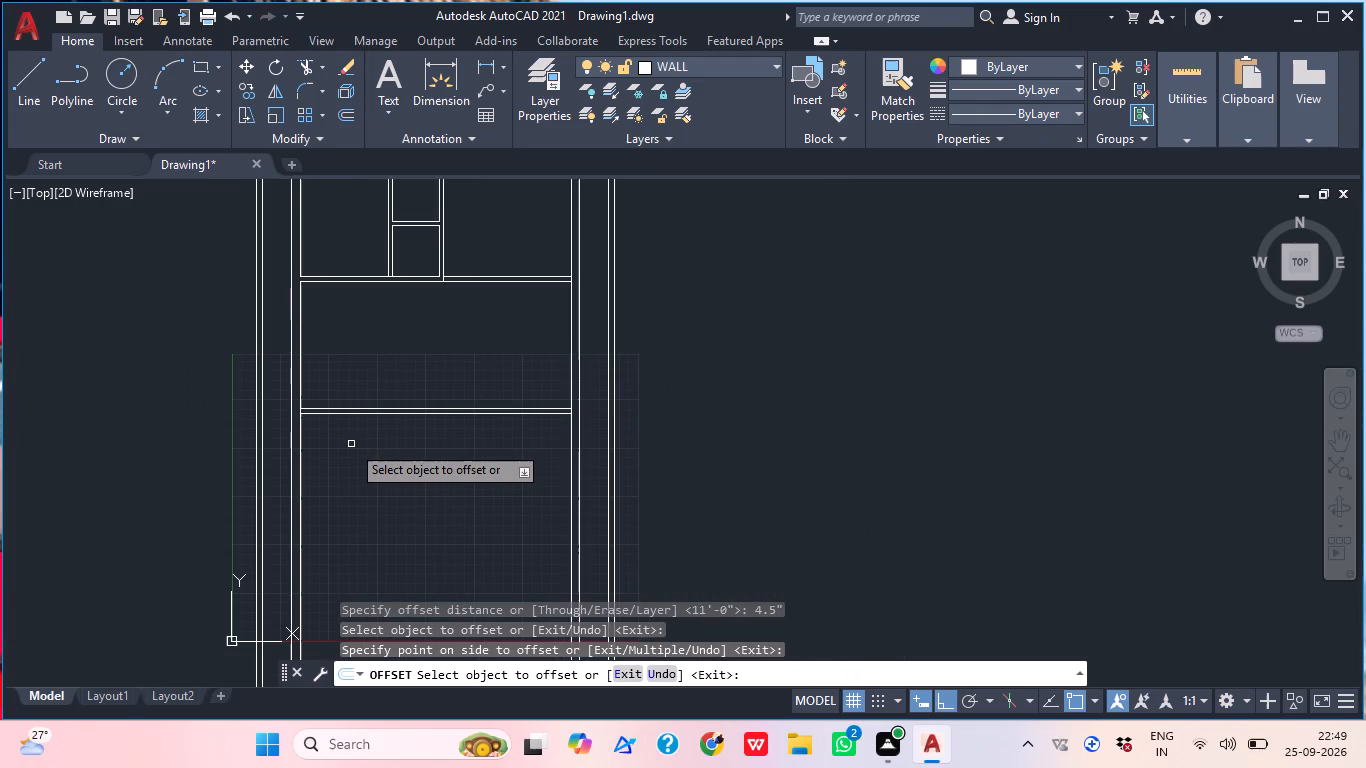
pyautogui.moveTo(374, 447); pyautogui.dragTo(336, 420, button='middle')
pyautogui.press('Return')
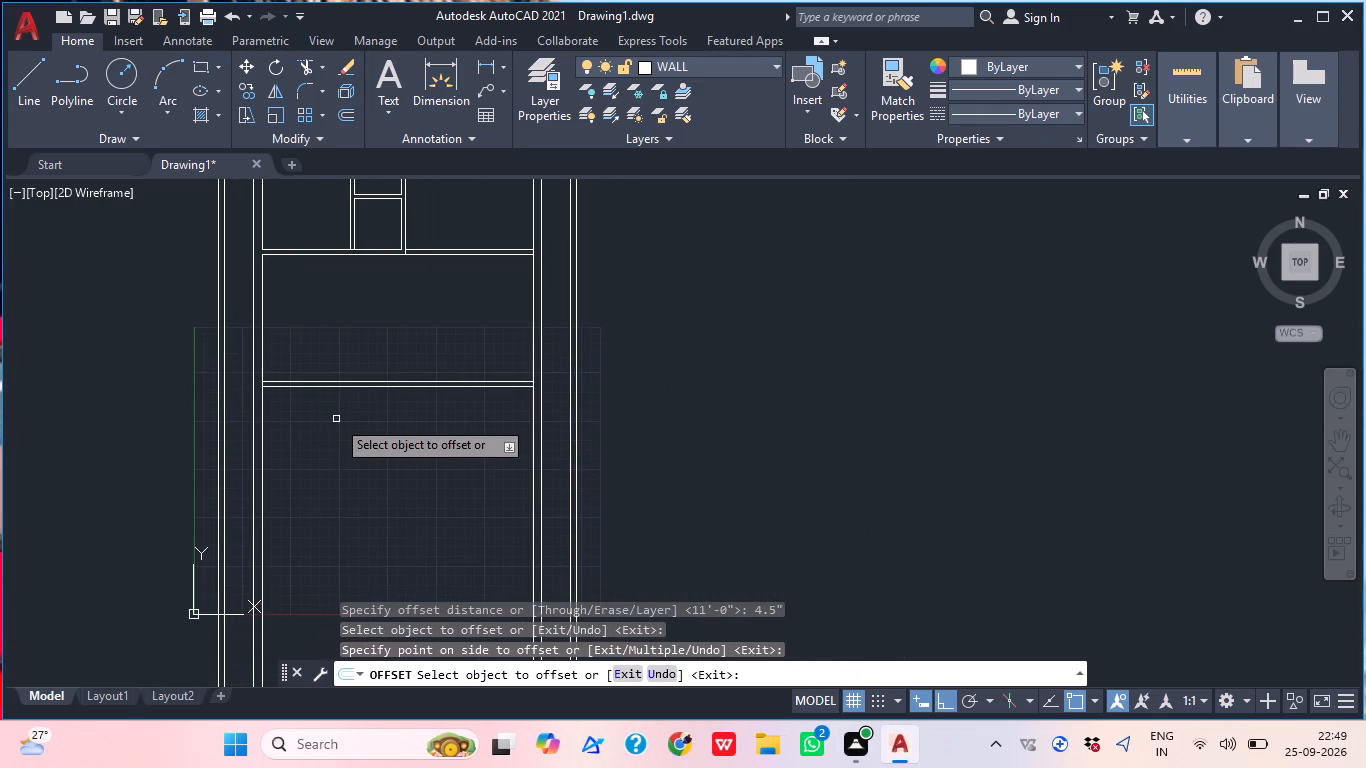
# Offset the inner line of the right wall 11' toward the inside of the plan.
pyautogui.press('Return')
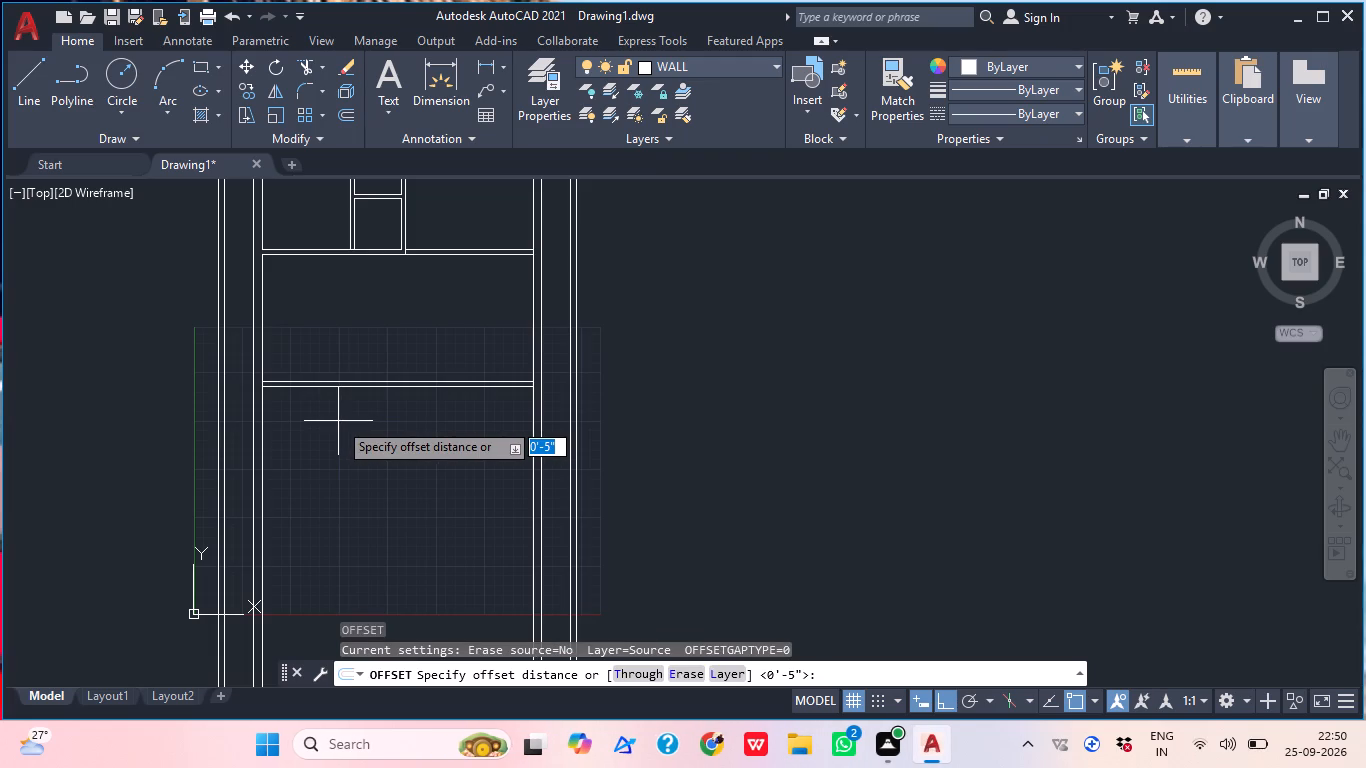
pyautogui.write('11')
pyautogui.press("'")
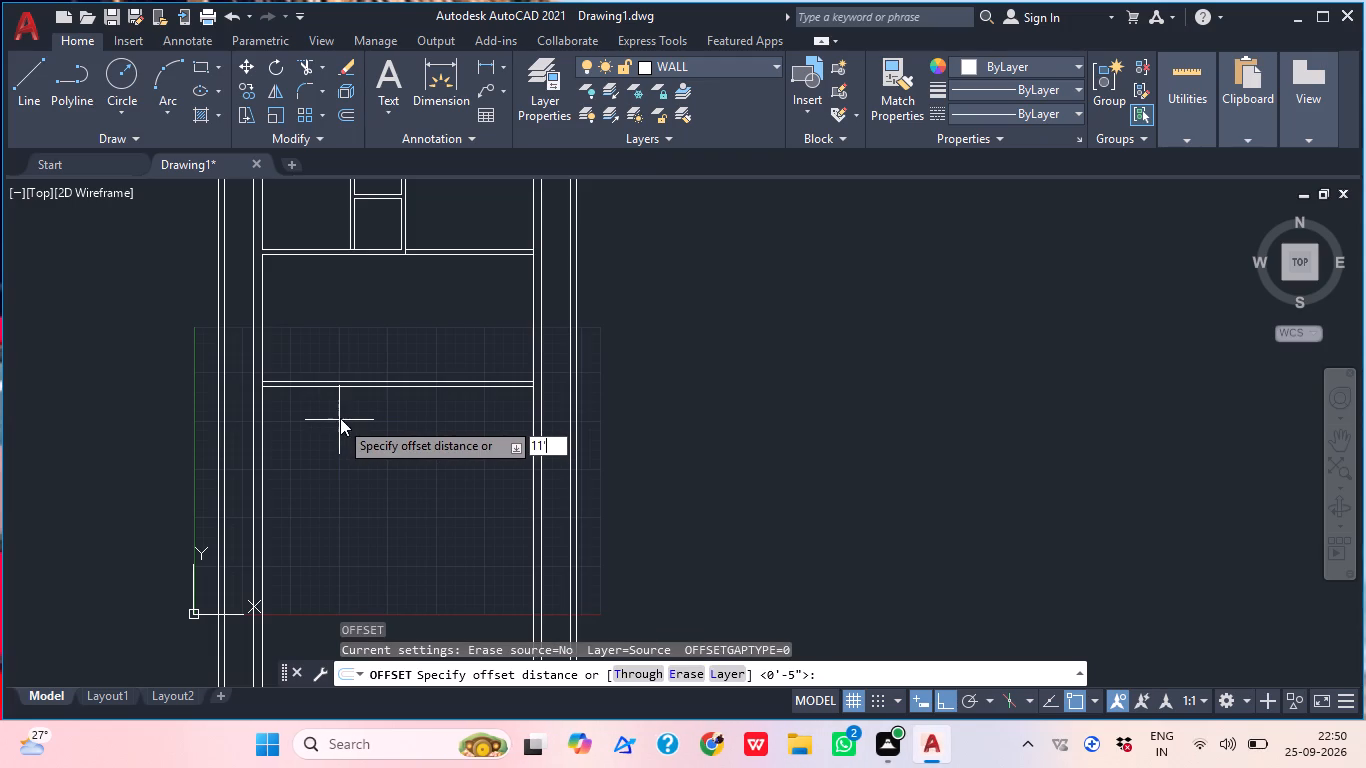
pyautogui.press('Return')
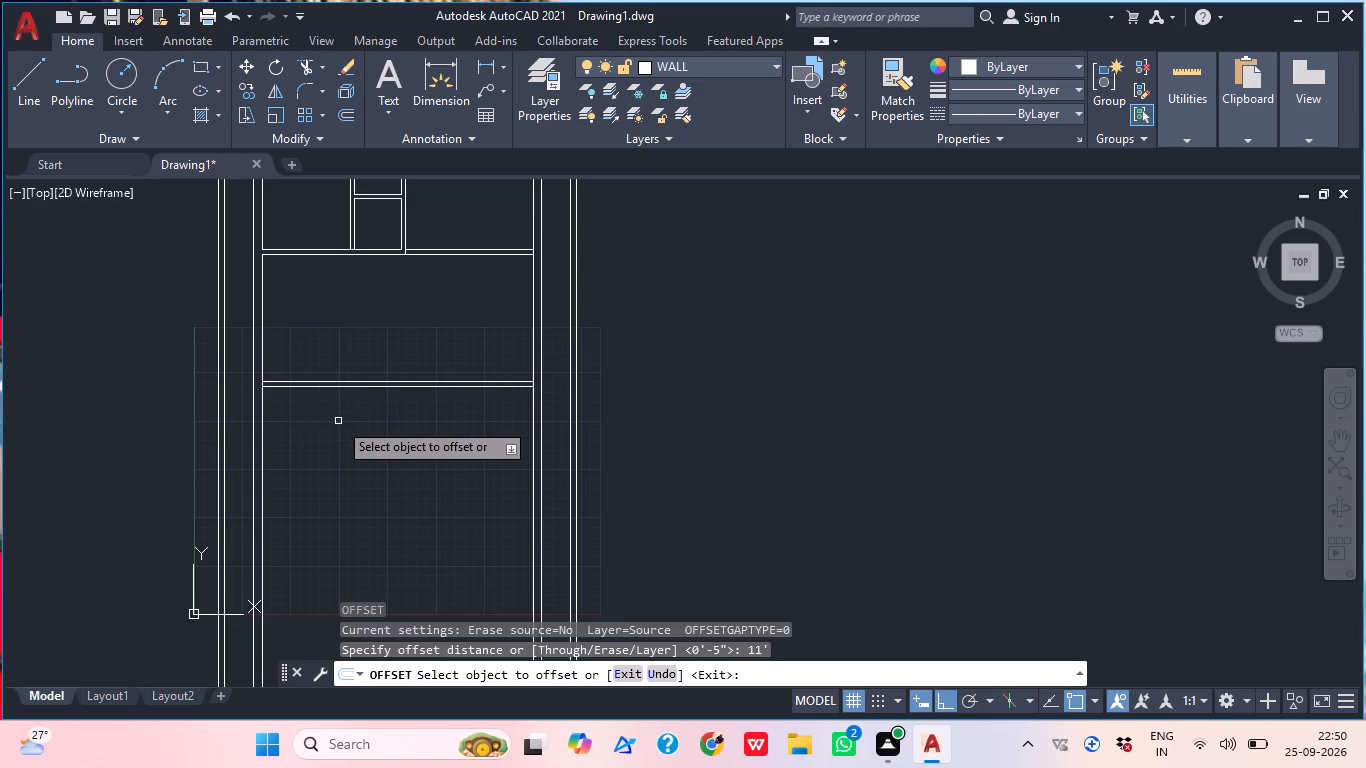
pyautogui.click(533, 437)
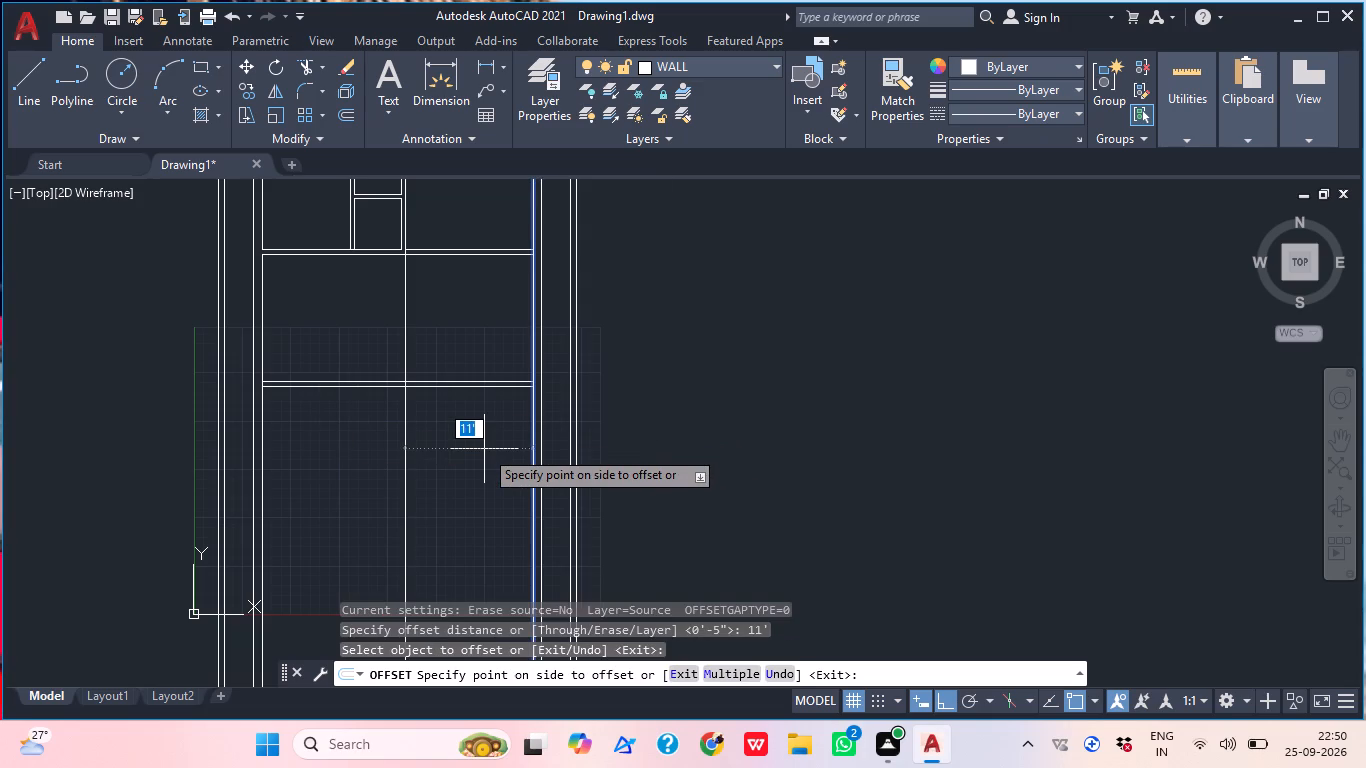
pyautogui.click(484, 449)
pyautogui.press('Return')
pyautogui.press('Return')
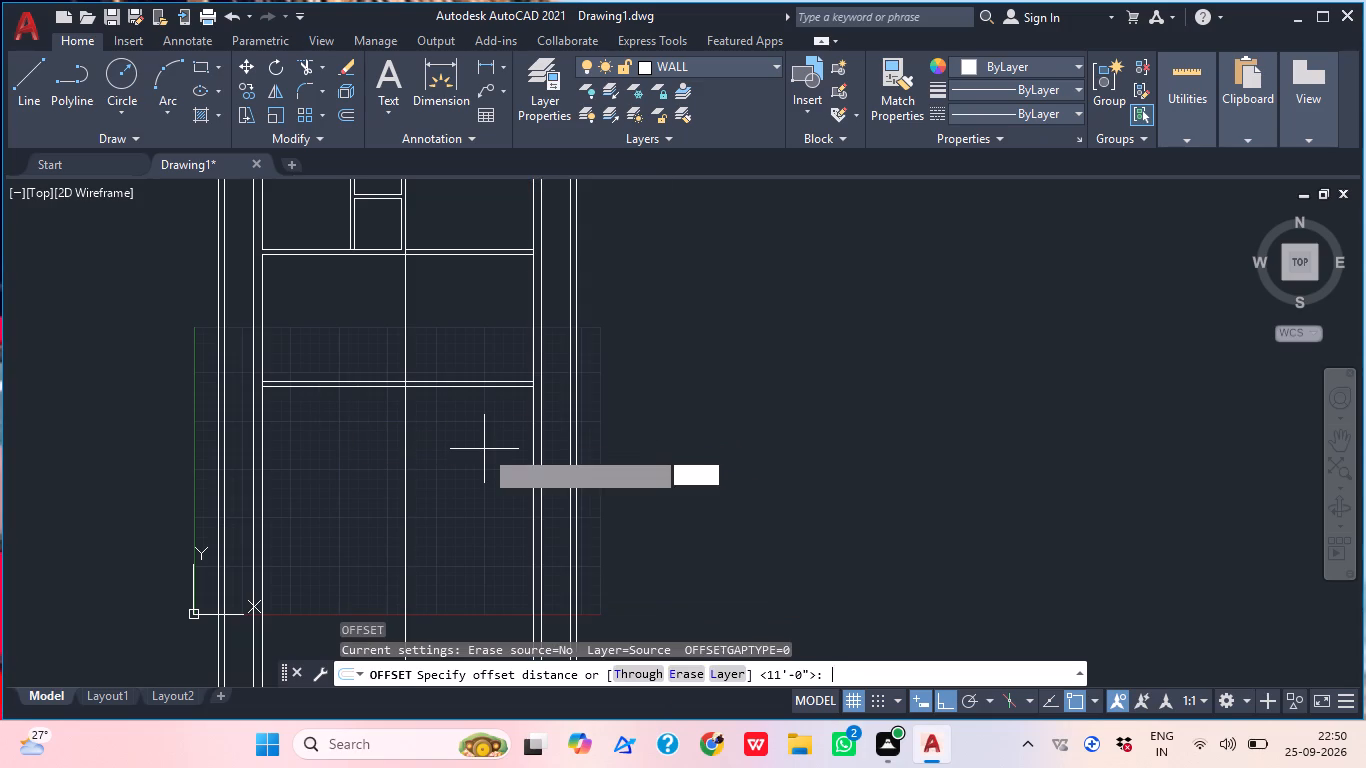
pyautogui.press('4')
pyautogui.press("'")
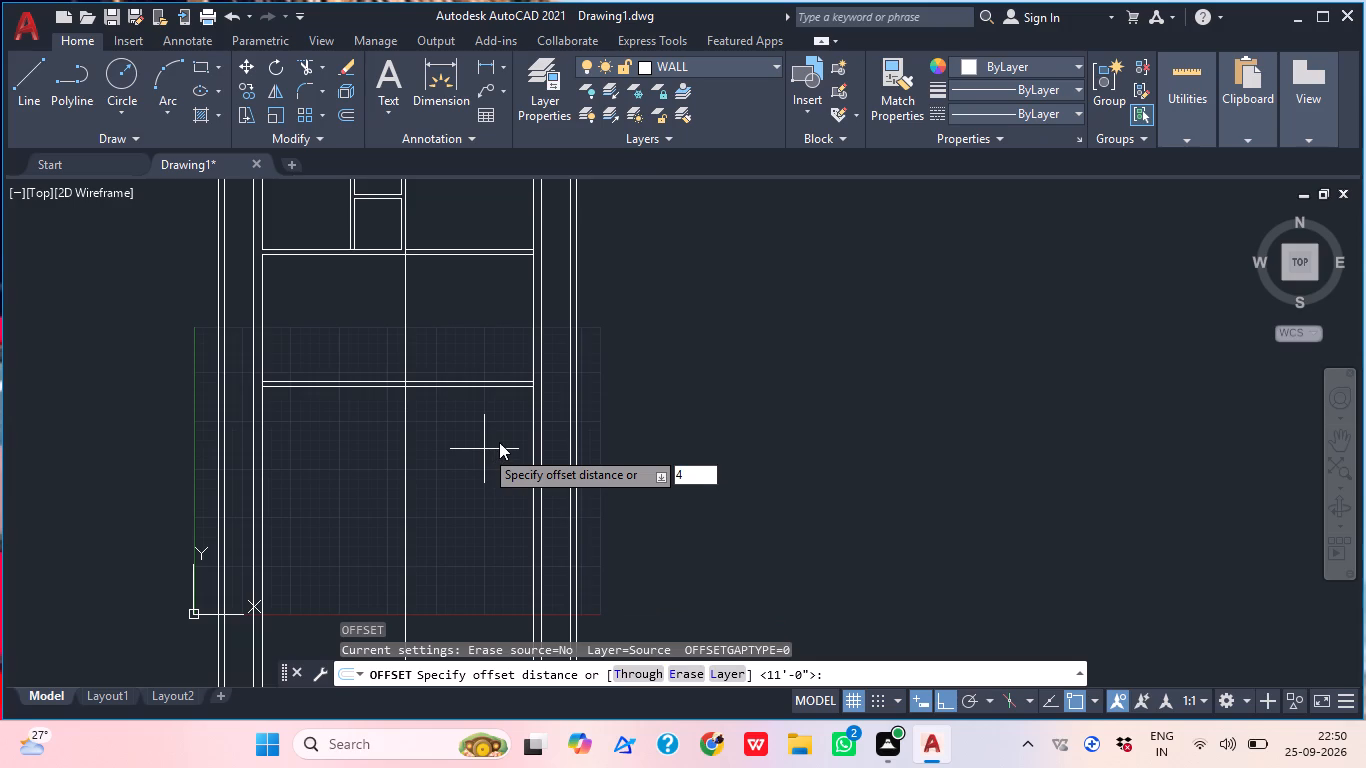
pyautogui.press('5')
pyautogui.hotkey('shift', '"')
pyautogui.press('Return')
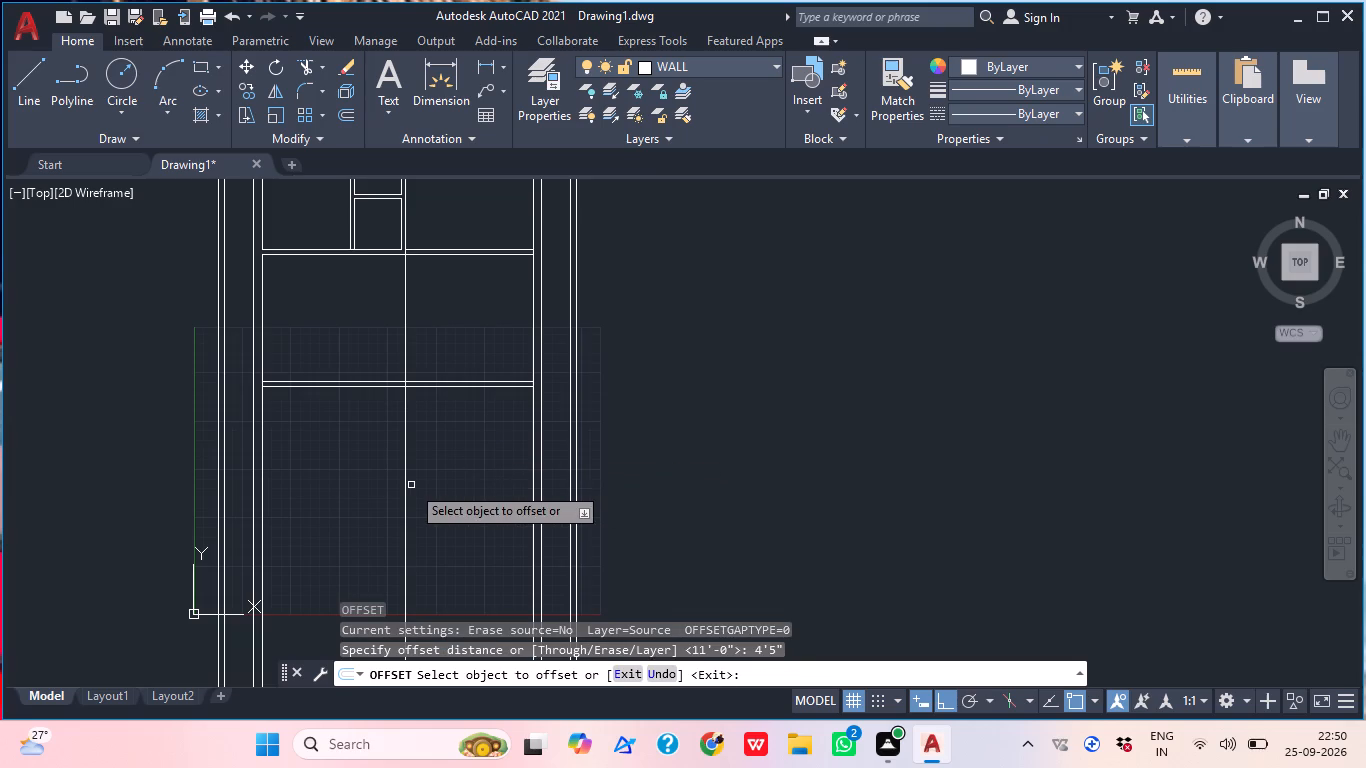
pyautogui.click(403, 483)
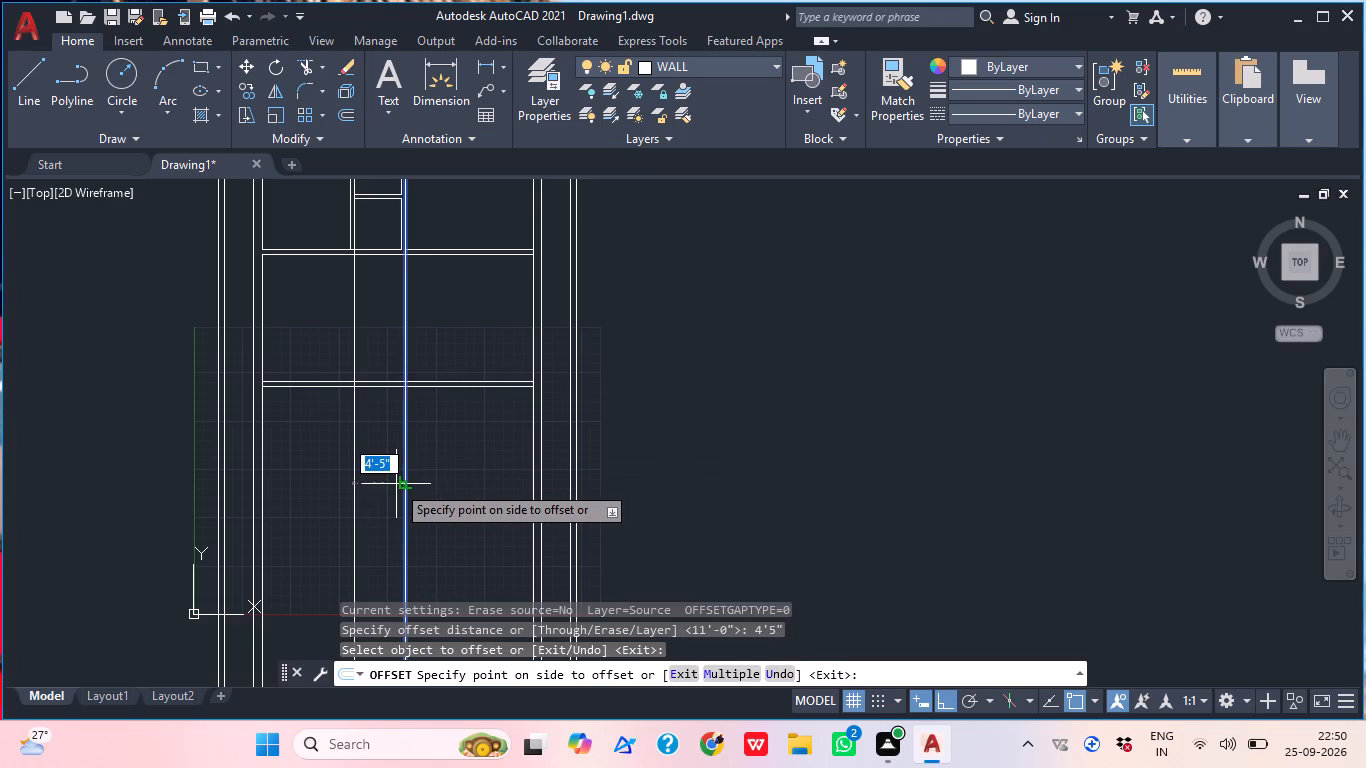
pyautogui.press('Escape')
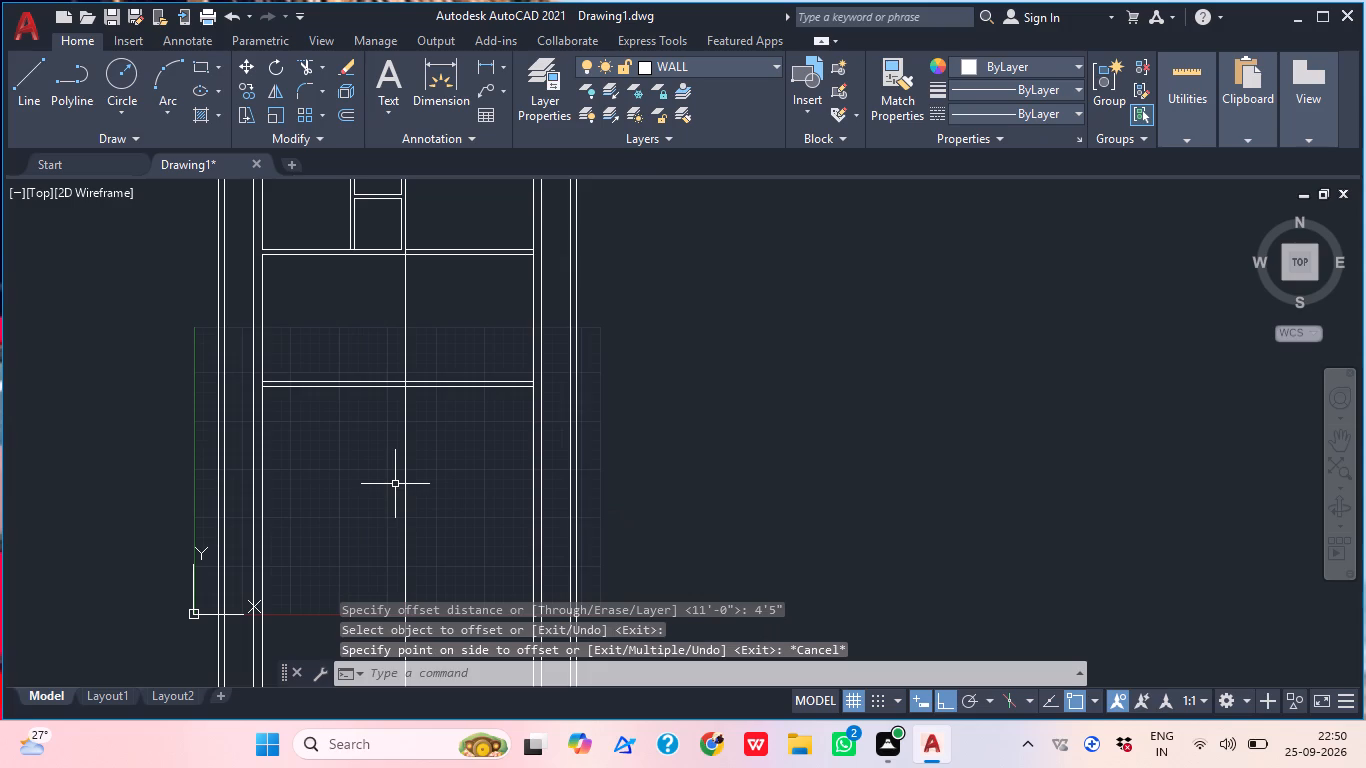
# Offset the new vertical line 4.5" away from the right wall to form a vertical partition wall.
pyautogui.press('Return')
pyautogui.press('4')
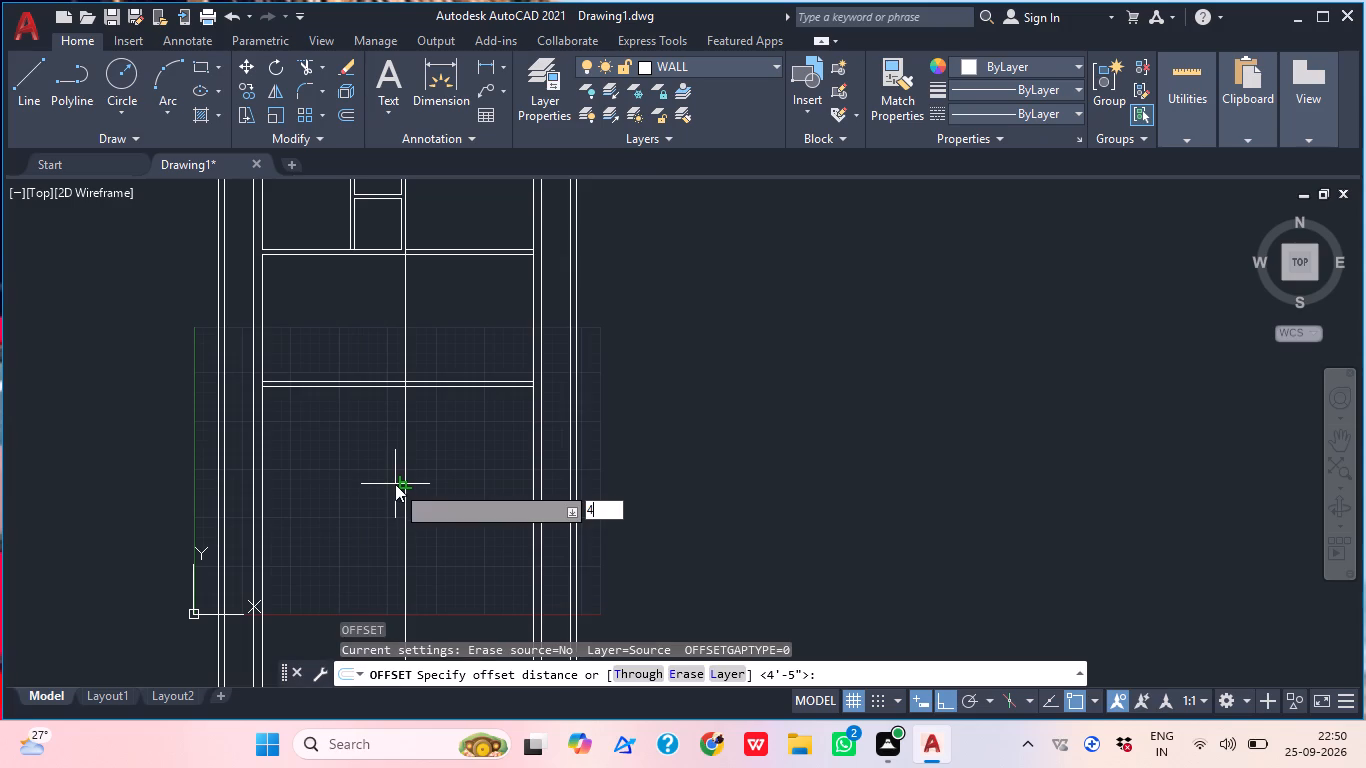
pyautogui.write('.5')
pyautogui.hotkey('shift', '"')
pyautogui.press('Return')
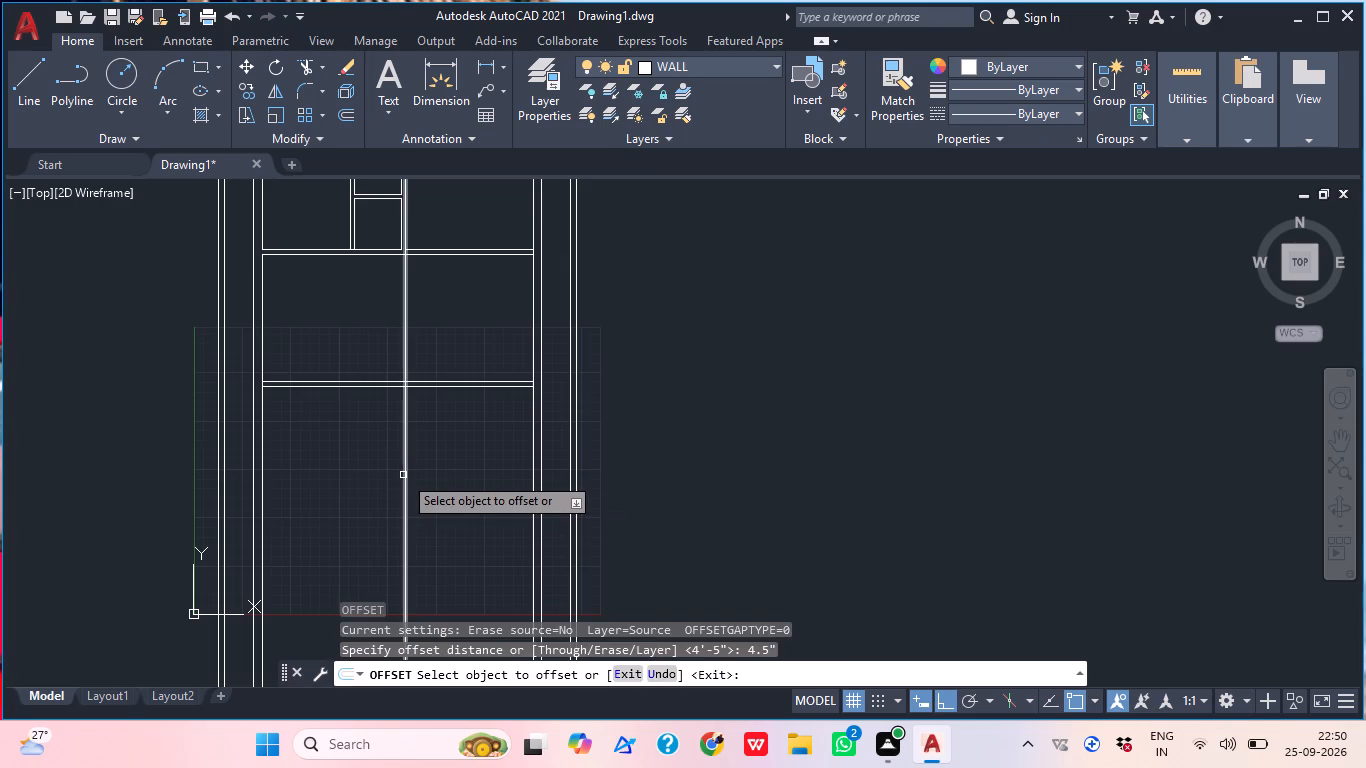
pyautogui.click(404, 465)
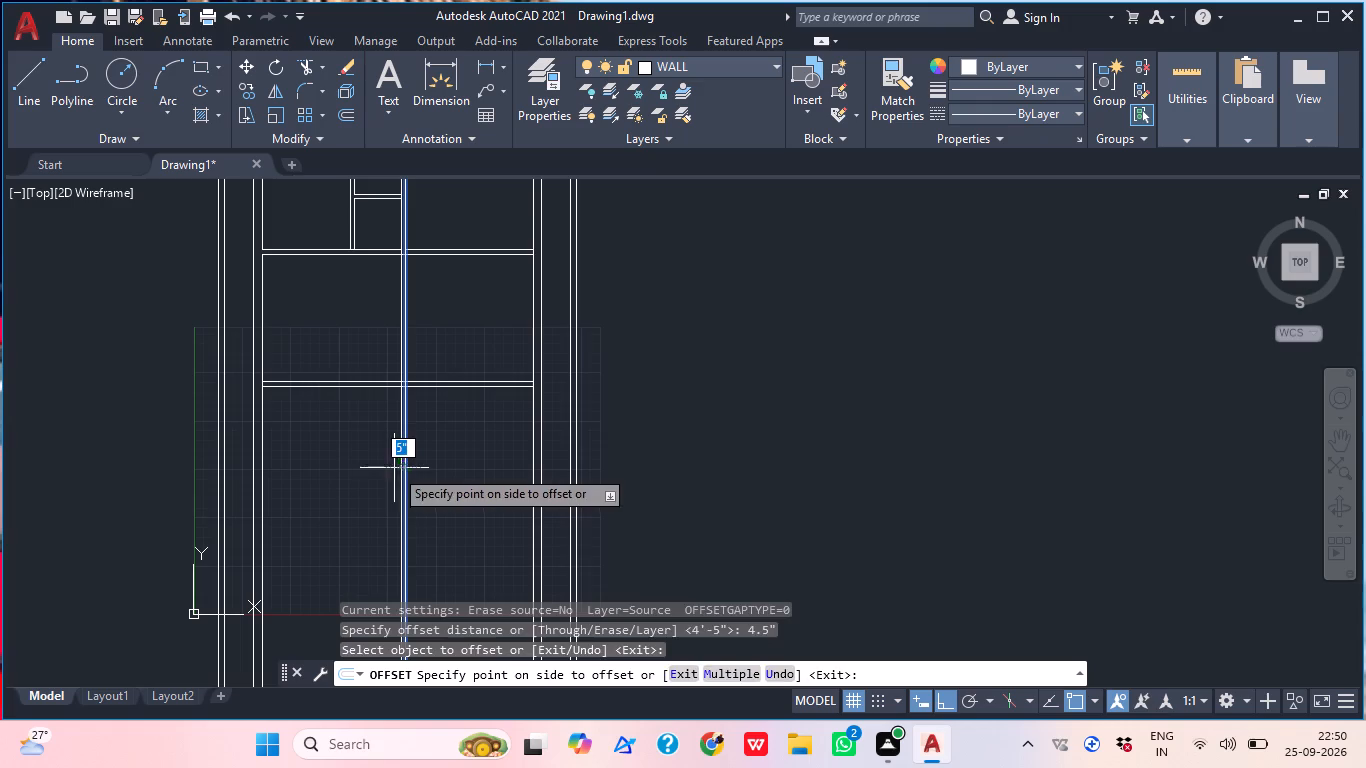
pyautogui.click(393, 468)
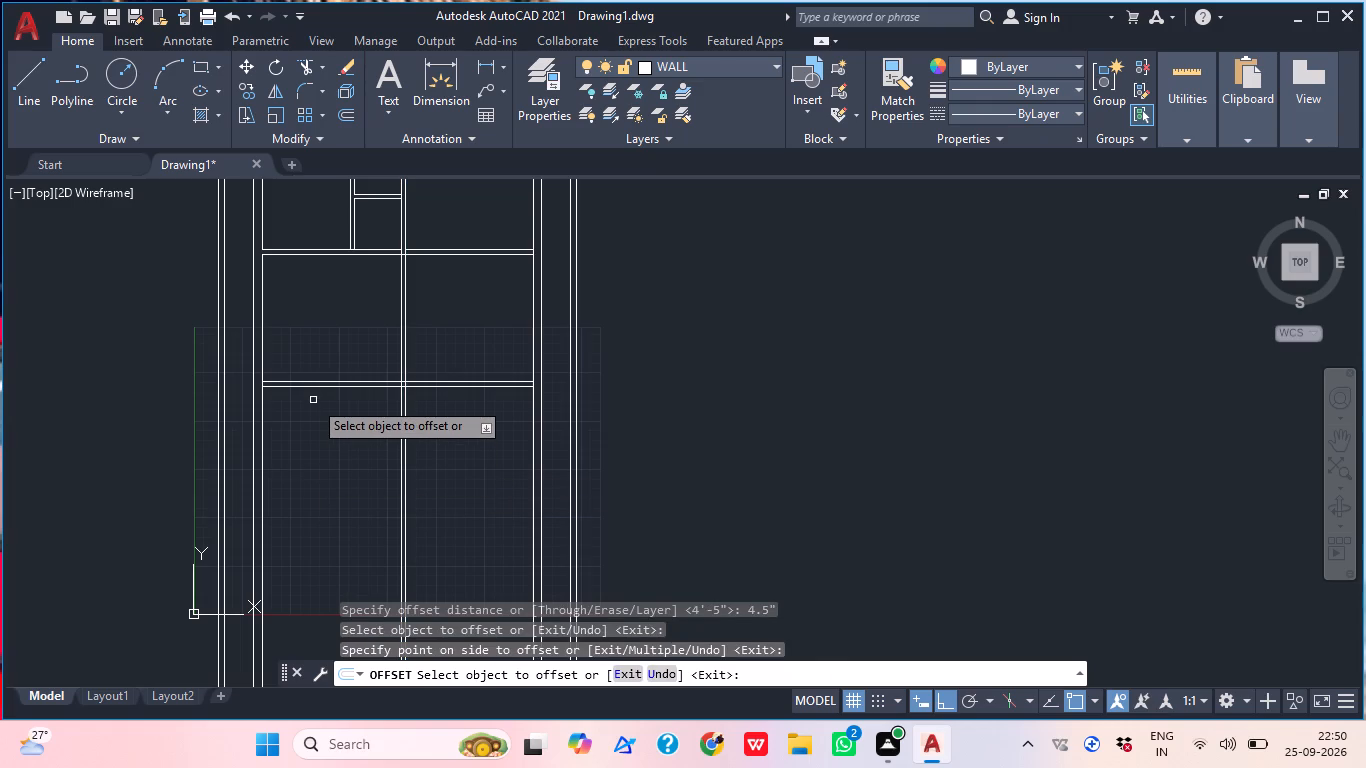
pyautogui.press('Escape')
# Trim both lines of the new vertical partition between the two cross walls.
pyautogui.write('TR')
pyautogui.press('space')
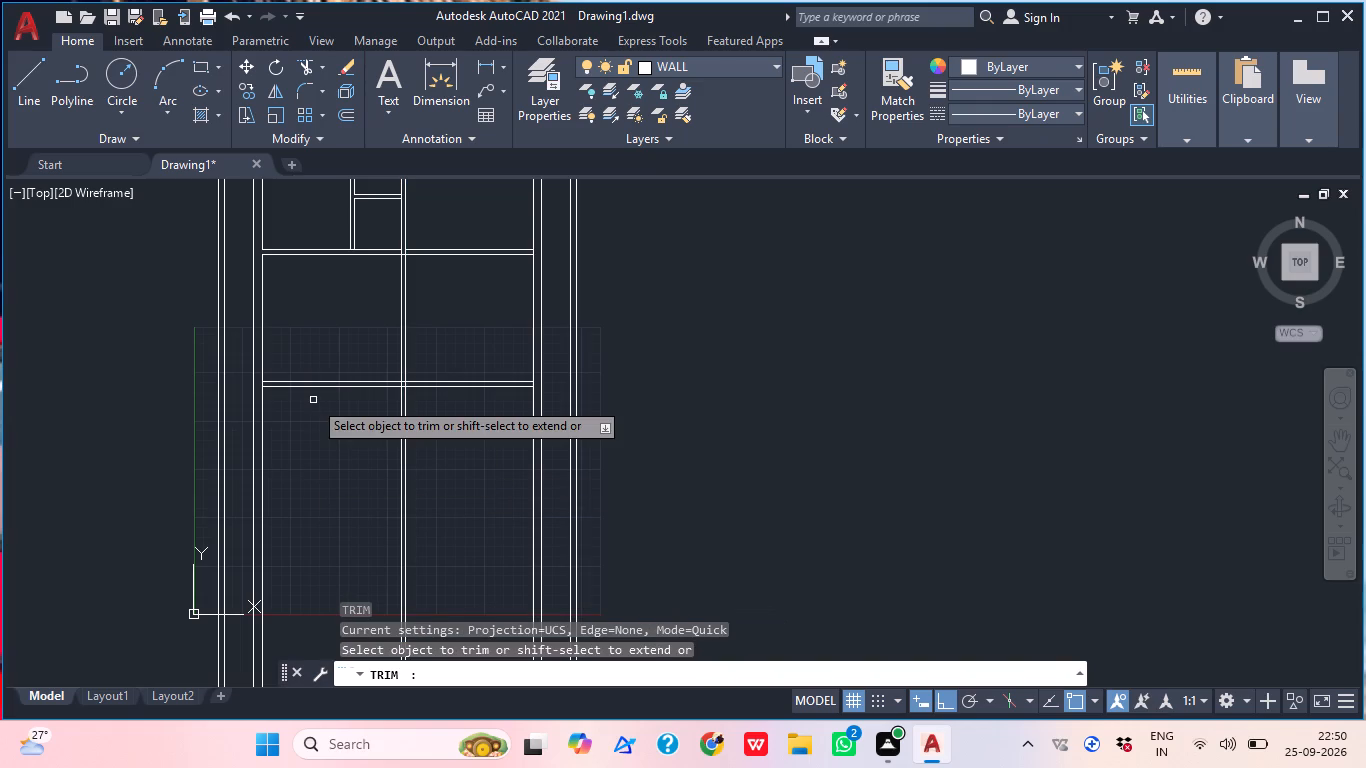
pyautogui.click(378, 340)
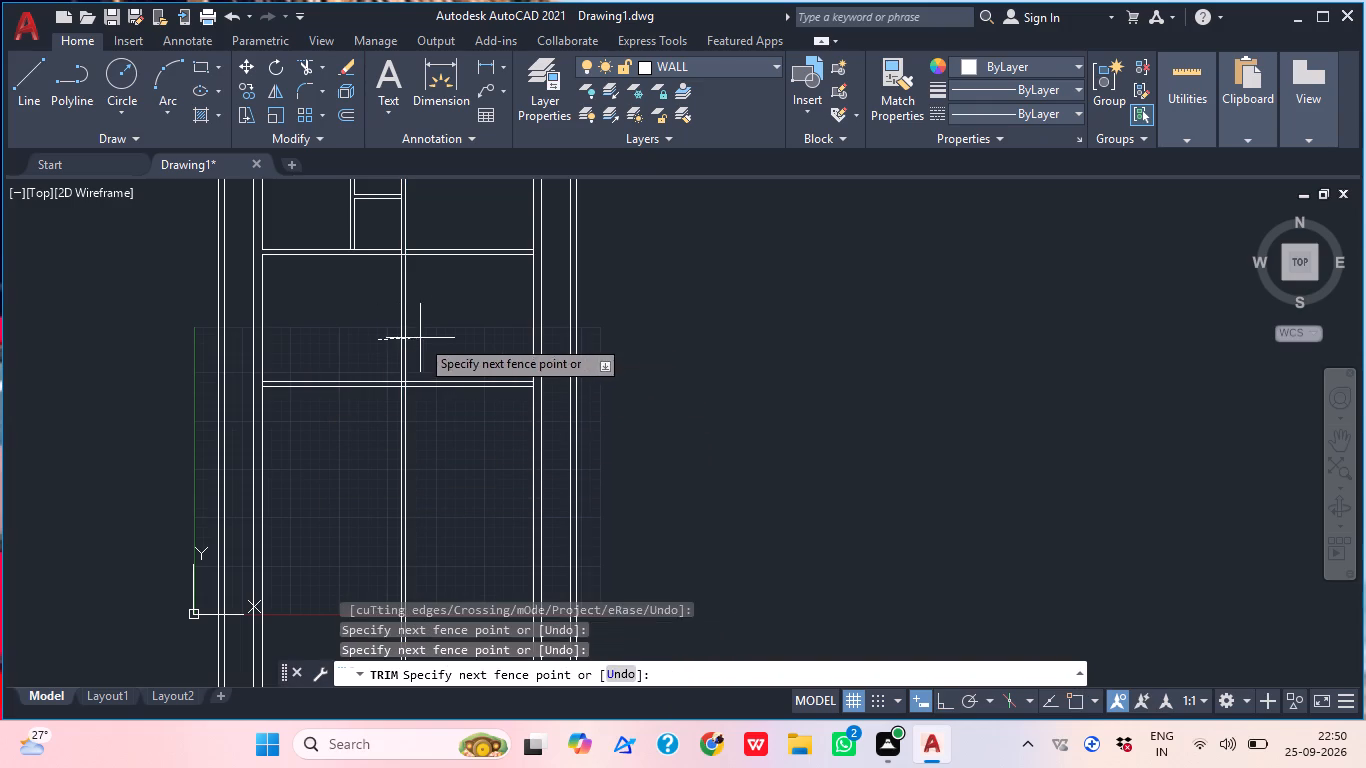
pyautogui.click(433, 333)
# Trim the partition's line stubs inside the new cross wall and the cross wall's lower line between the partition lines.
pyautogui.middleClick(248, 418)
pyautogui.scroll(3, 434, 385)
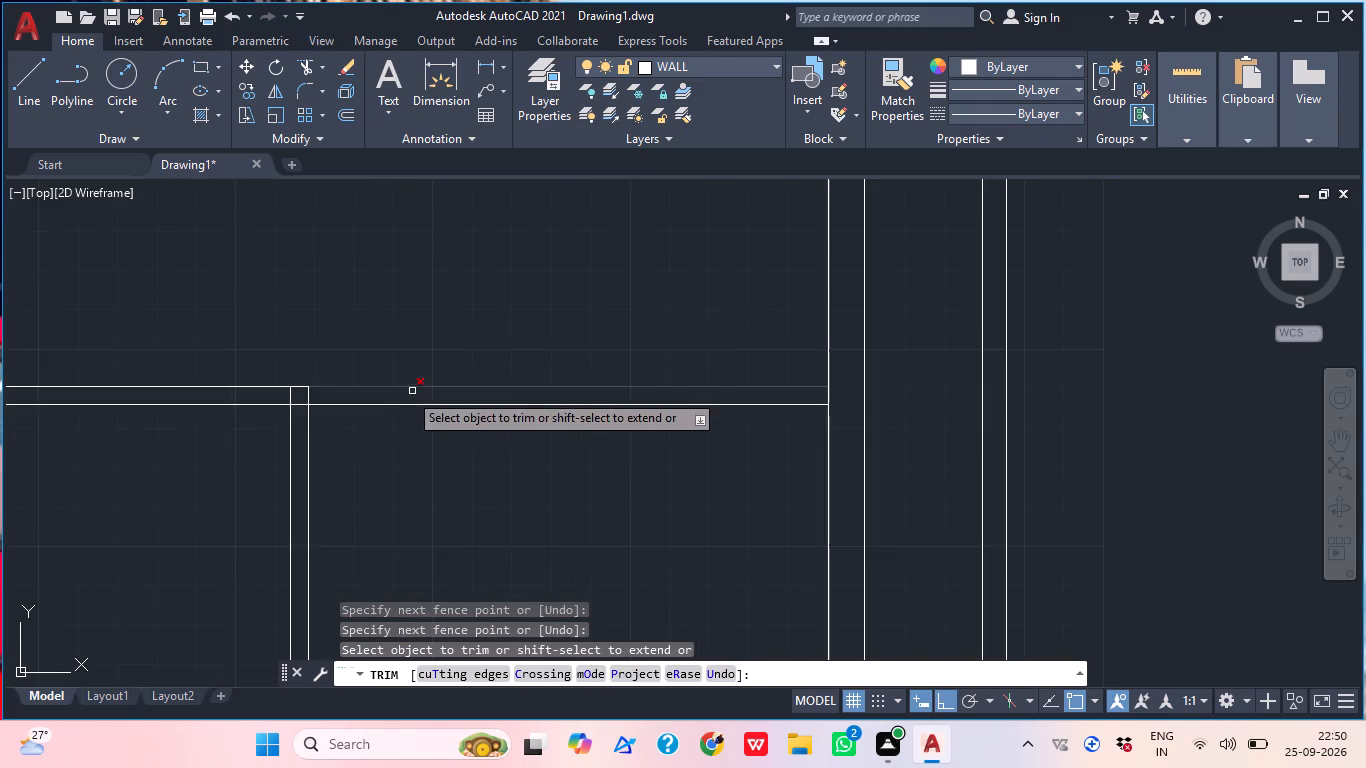
pyautogui.scroll(3, 303, 382)
pyautogui.click(237, 436)
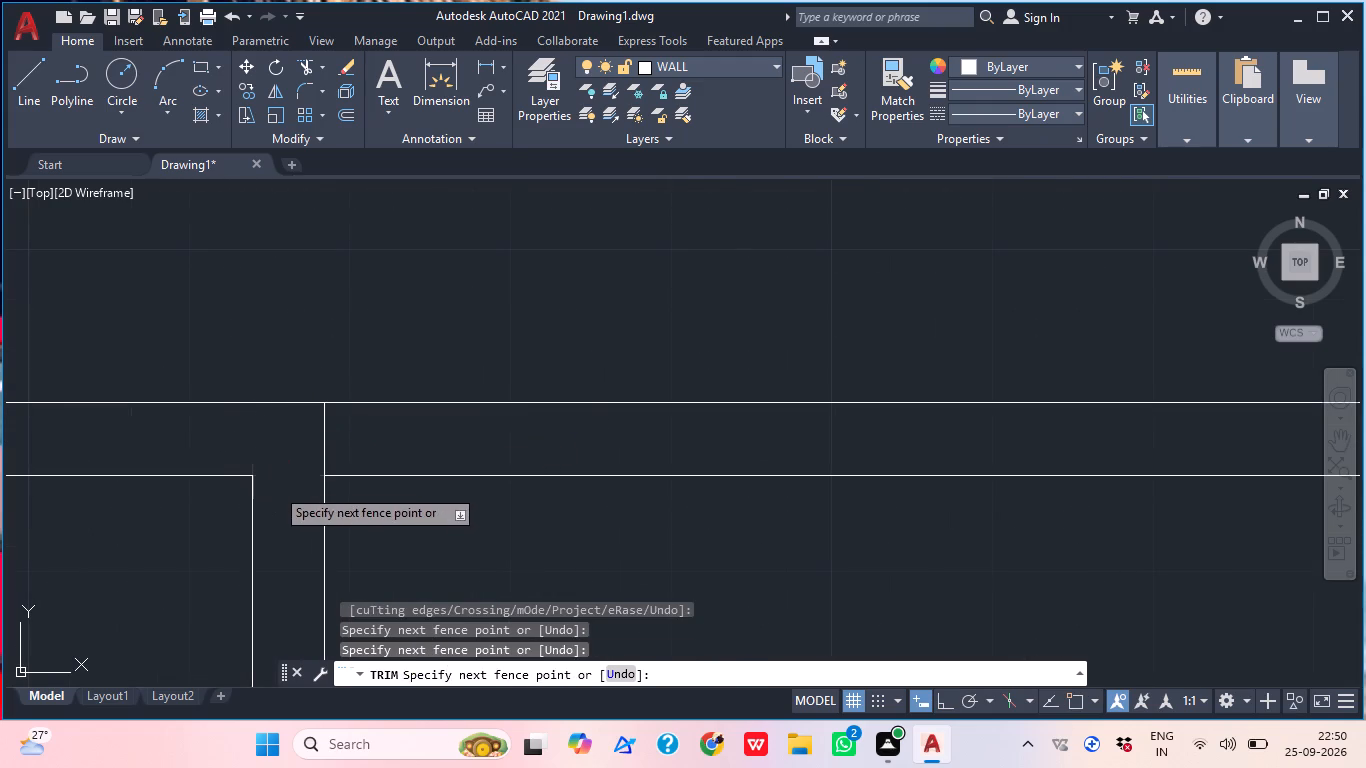
pyautogui.click(275, 487)
pyautogui.moveTo(287, 463); pyautogui.dragTo(304, 460)
pyautogui.click(346, 454)
pyautogui.scroll(-4, 337, 441)
pyautogui.moveTo(355, 500); pyautogui.dragTo(337, 484, button='middle')
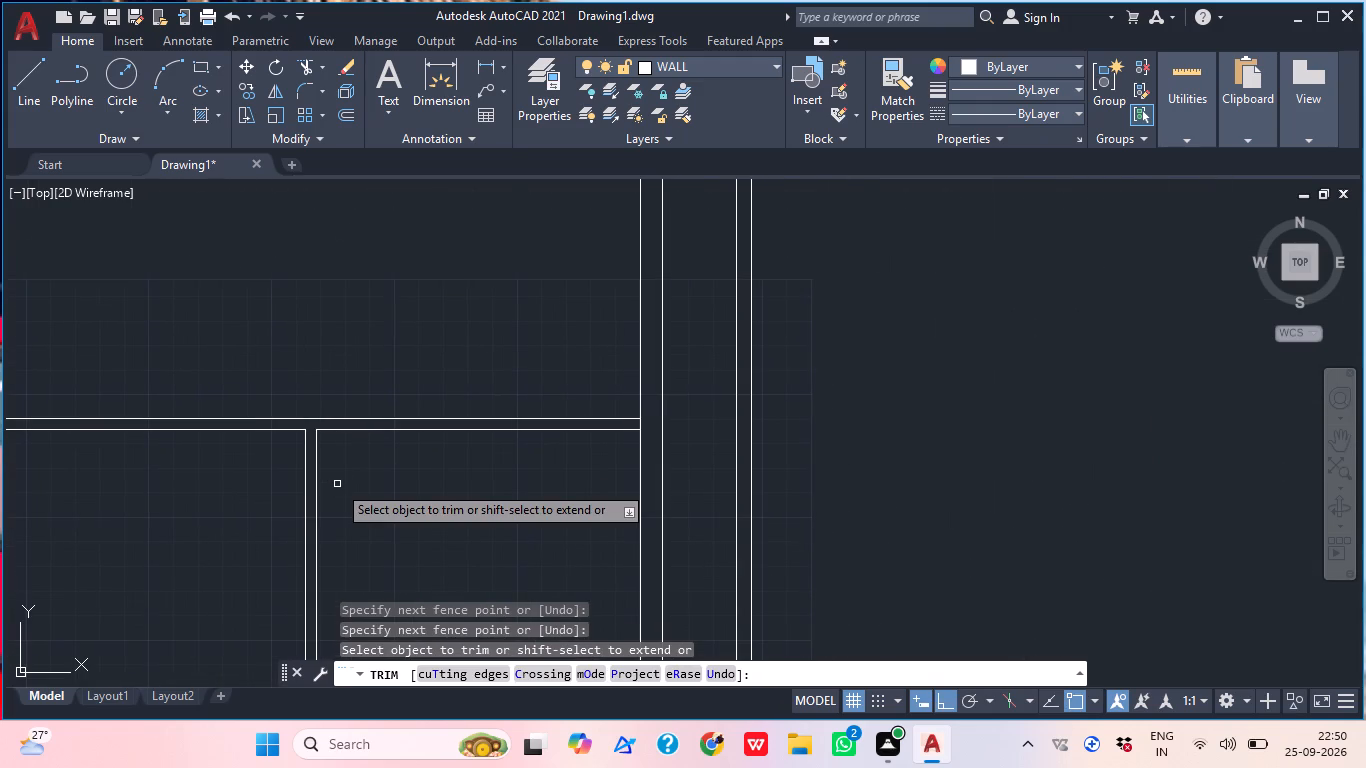
pyautogui.press('Escape')
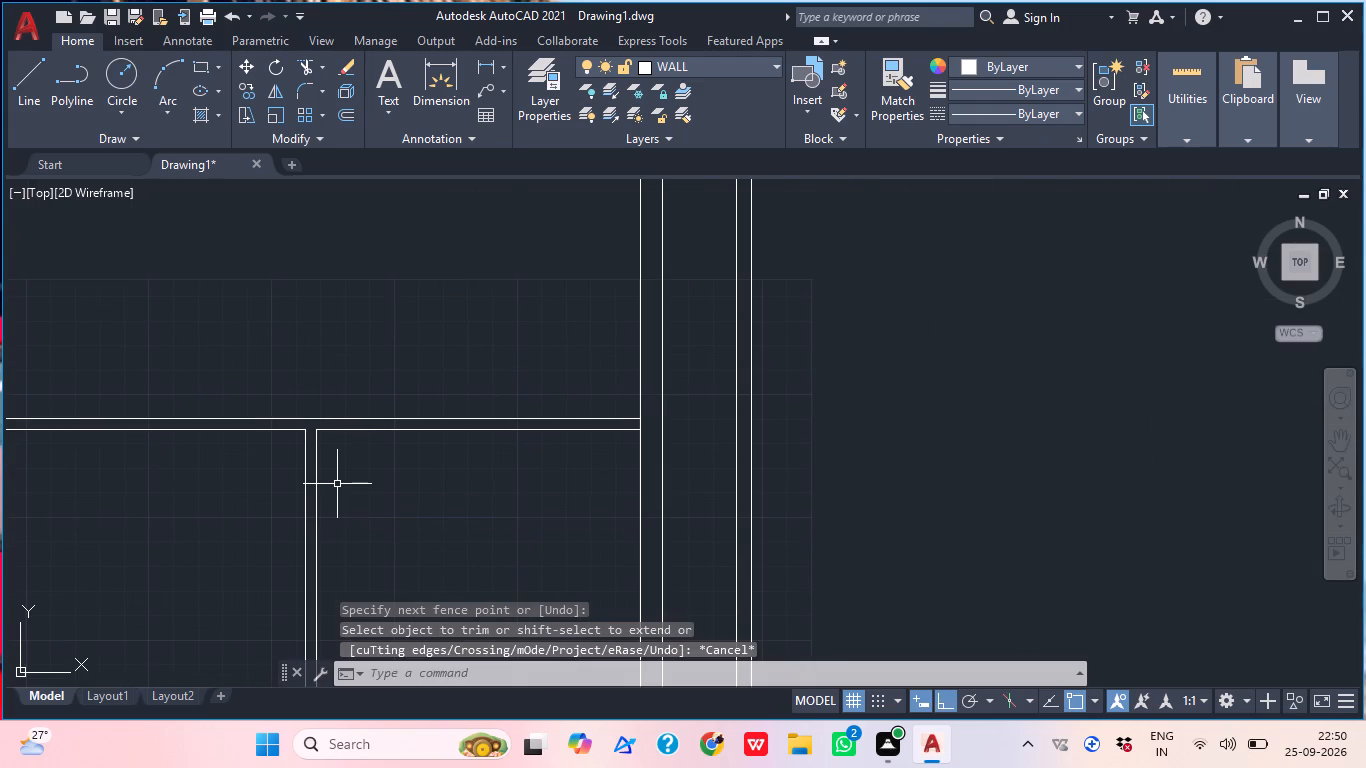
# Offset the lower line of the cross wall, on the partition's right side, 11' downward.
pyautogui.press('o')
pyautogui.press('Return')
pyautogui.press('1')
pyautogui.press('1')
pyautogui.press("'")
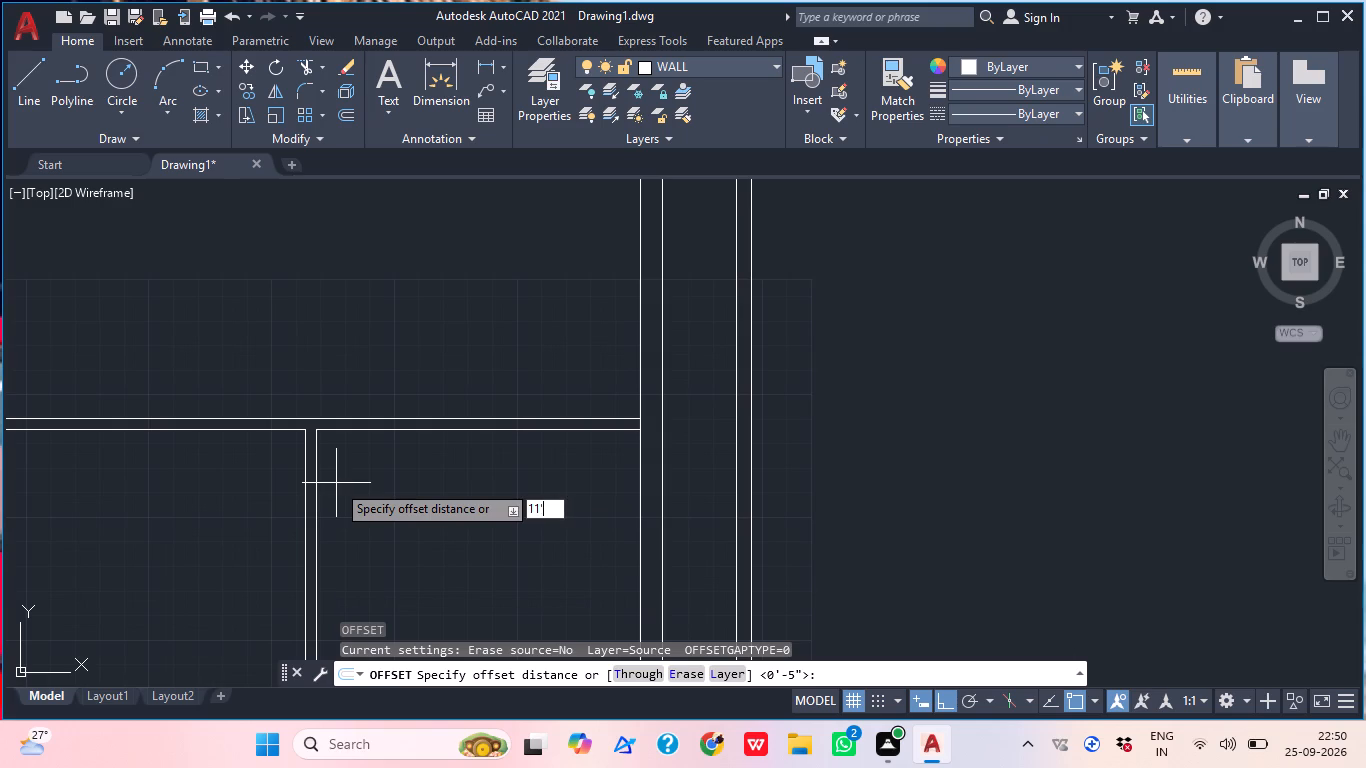
pyautogui.press('Return')
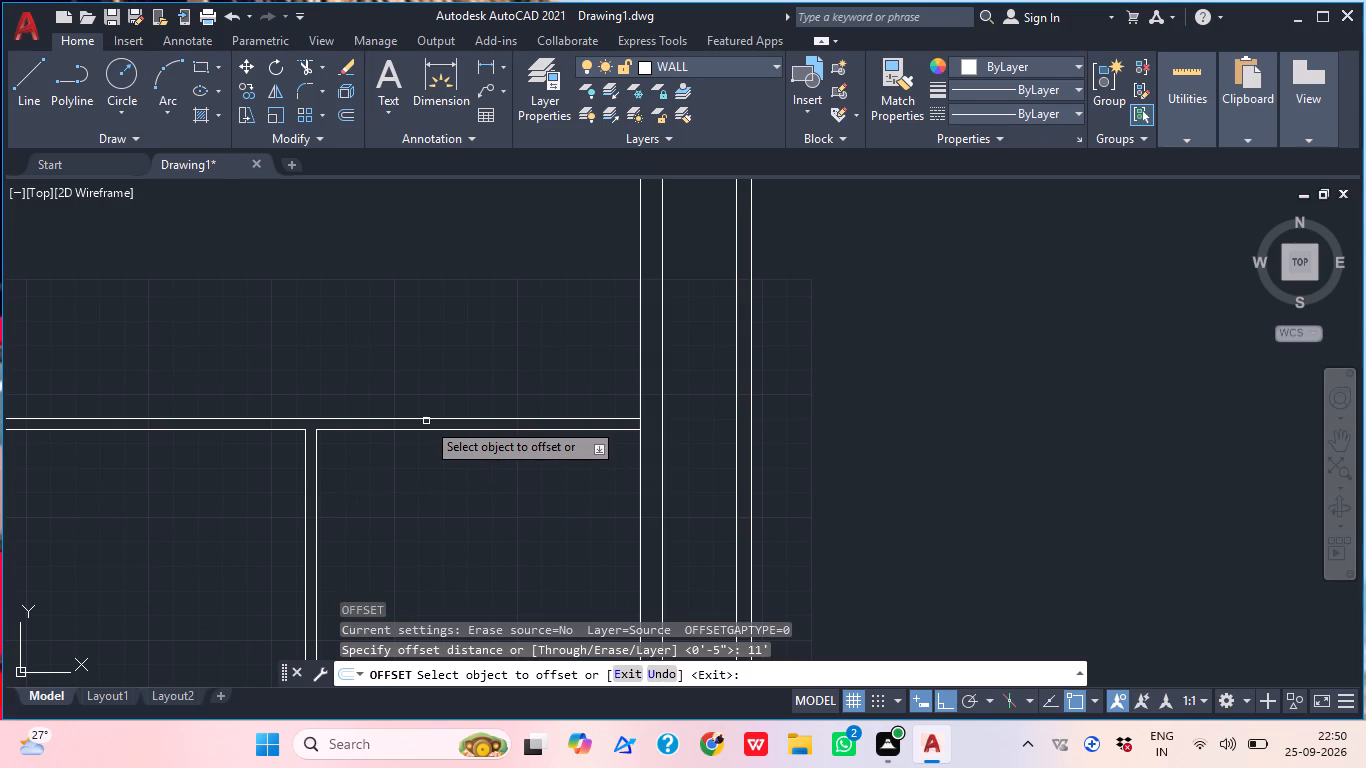
pyautogui.click(419, 432)
pyautogui.scroll(-2, 450, 409)
pyautogui.scroll(3, 450, 409)
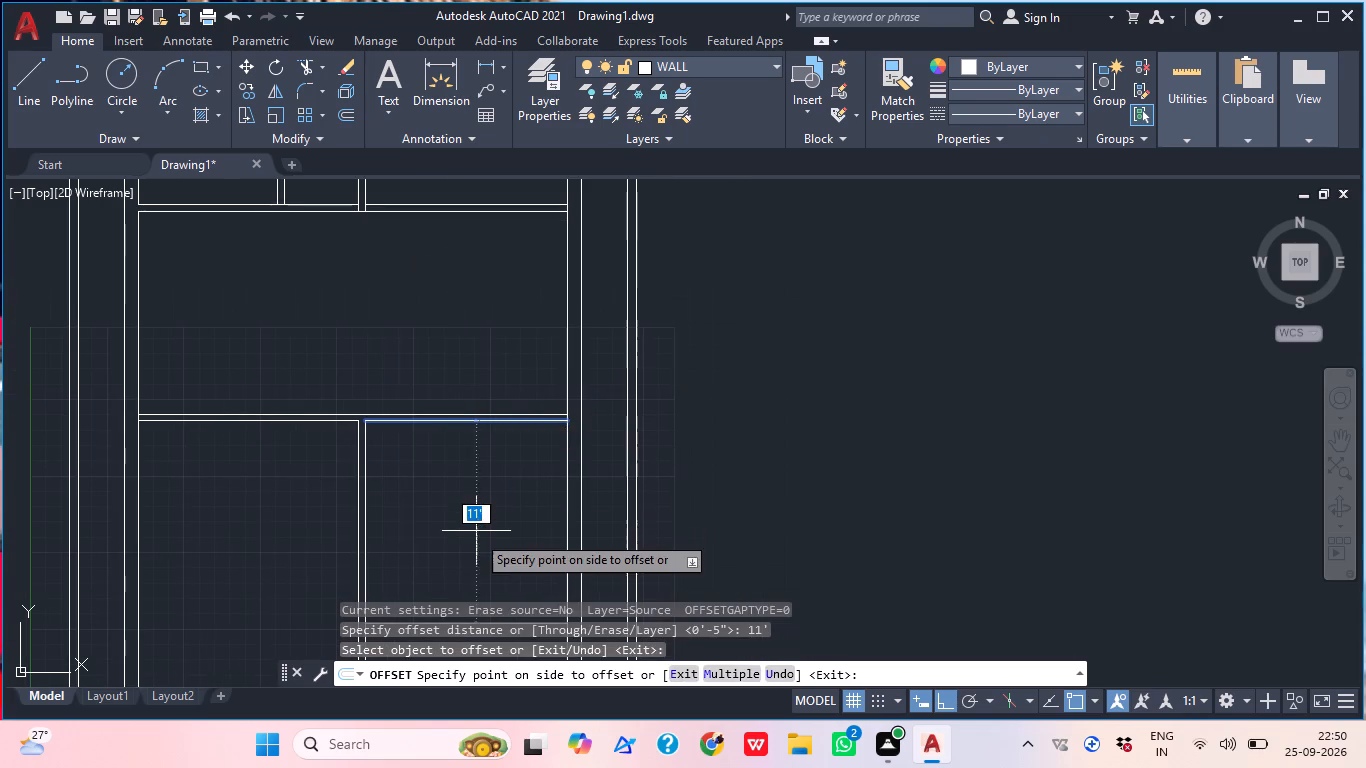
pyautogui.click(467, 541)
pyautogui.moveTo(471, 550); pyautogui.dragTo(420, 488, button='middle')
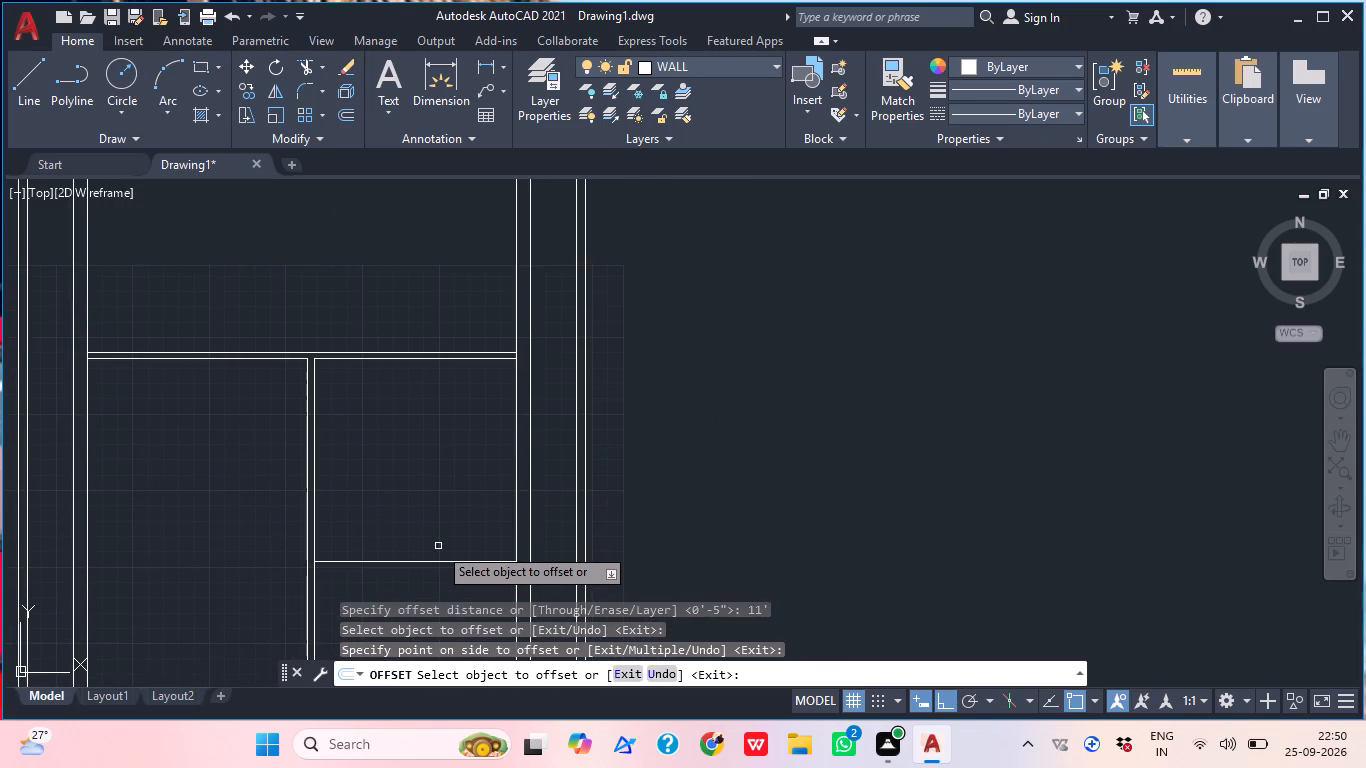
# Offset the new horizontal line 9" downward to form a cross wall between the partition and the right wall.
pyautogui.press('space')
pyautogui.press('space')
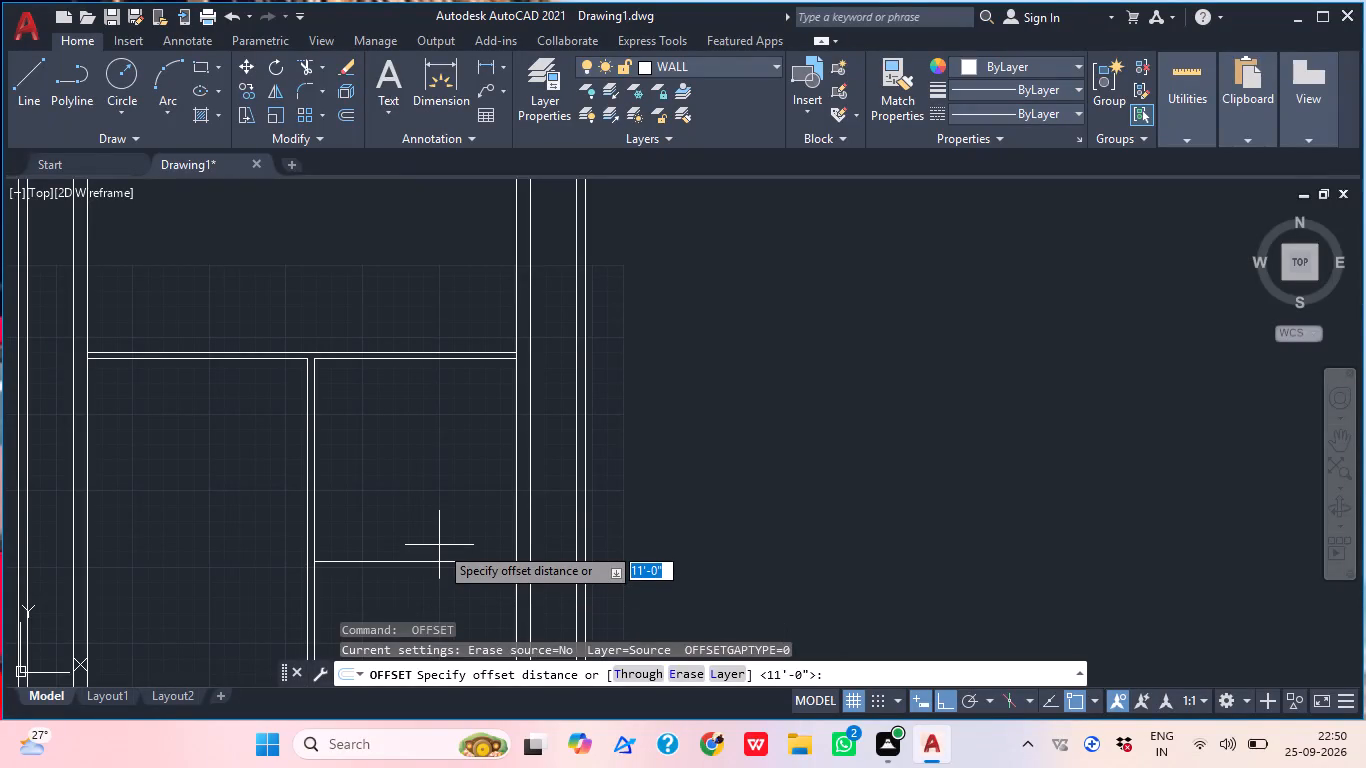
pyautogui.press('9')
pyautogui.hotkey('shift', '"')
pyautogui.press('Return')
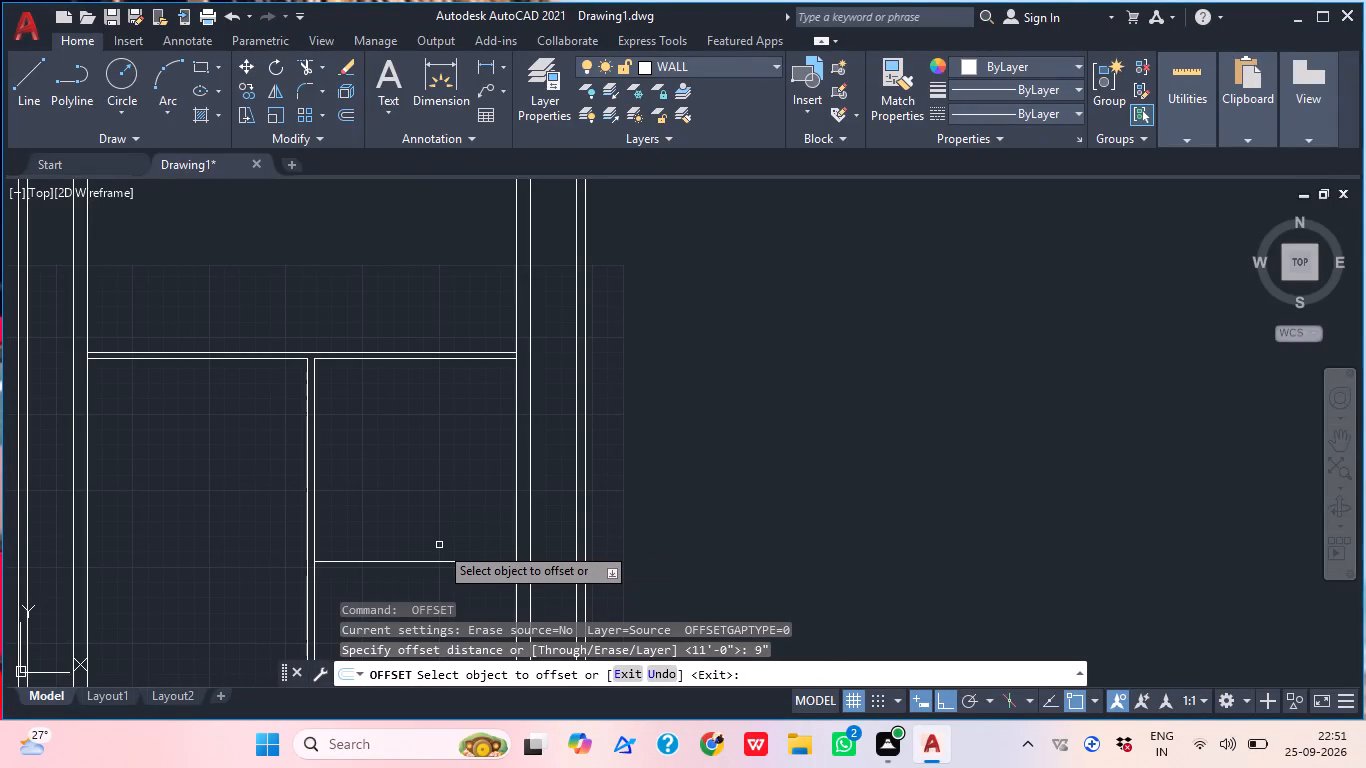
pyautogui.click(427, 563)
pyautogui.click(425, 591)
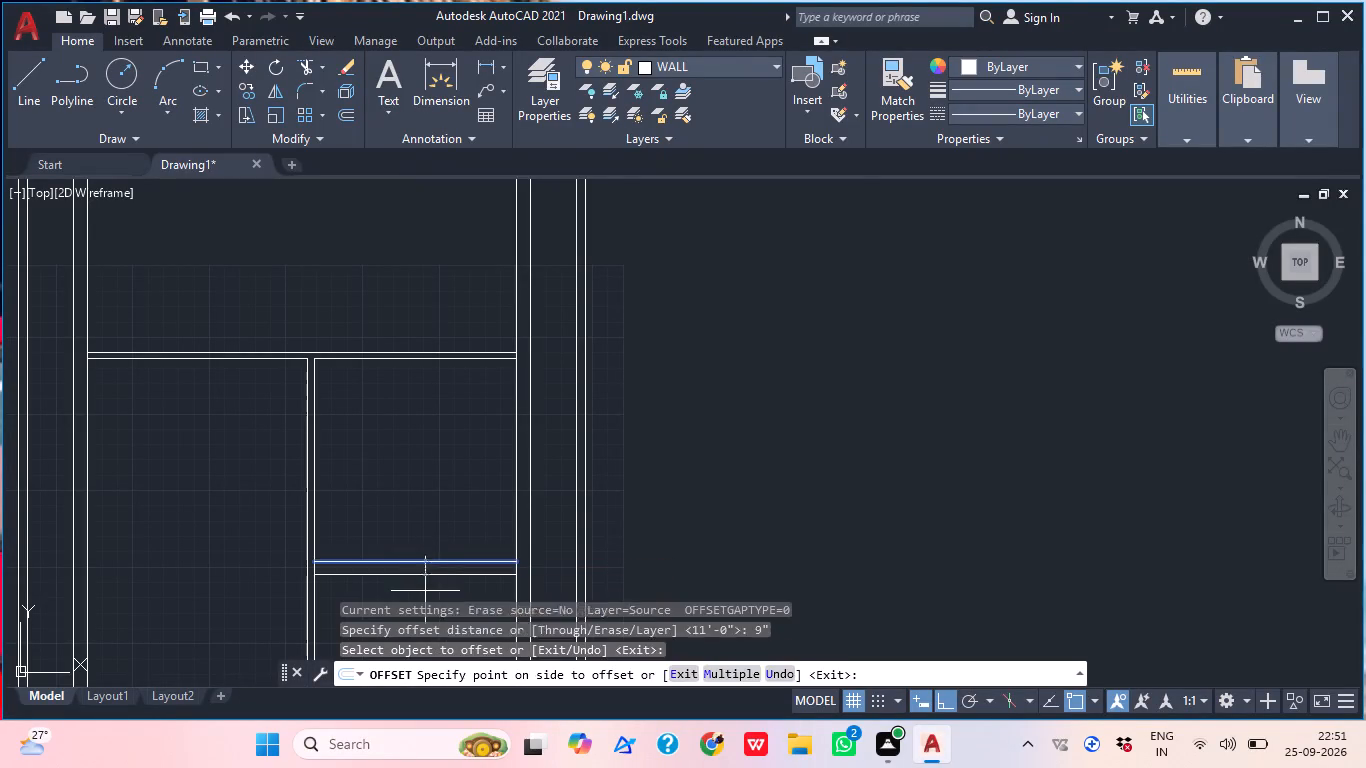
pyautogui.moveTo(424, 591); pyautogui.dragTo(432, 554, button='middle')
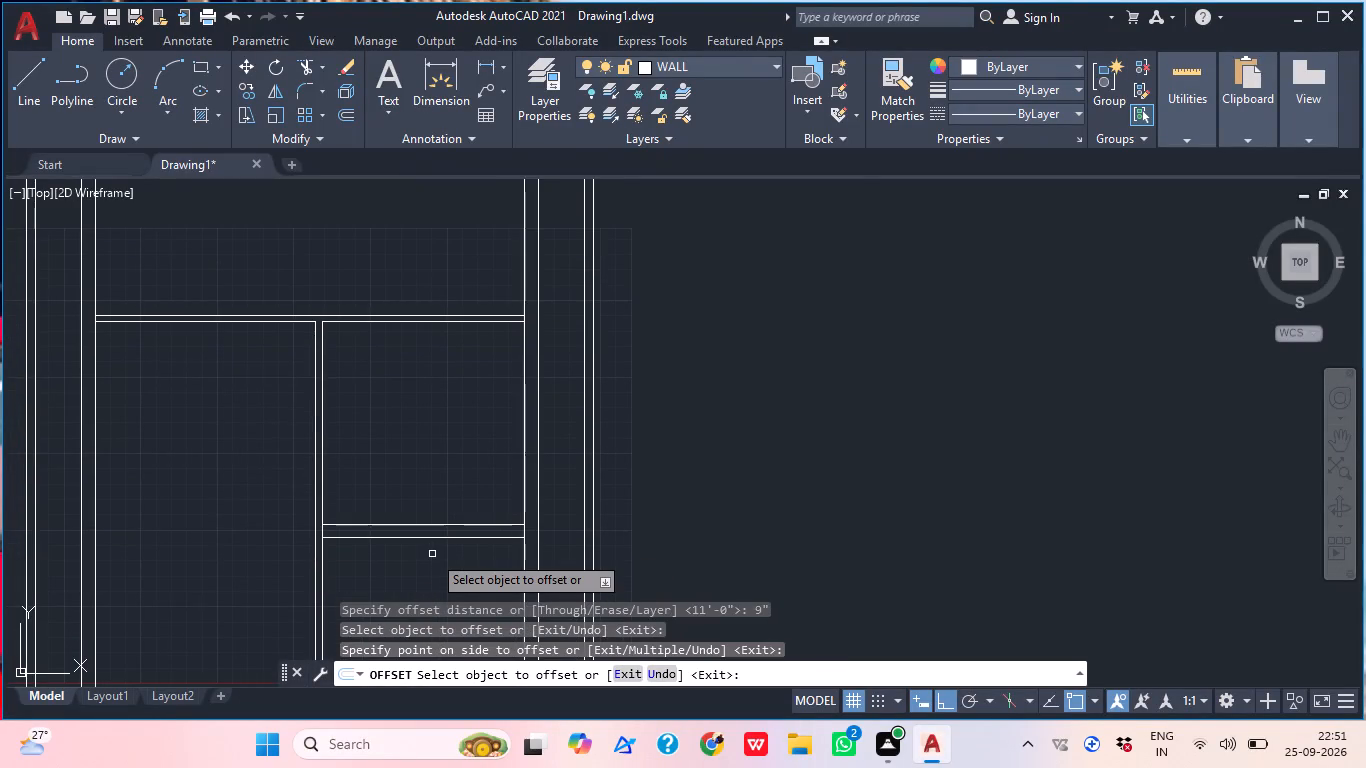
pyautogui.press('Escape')
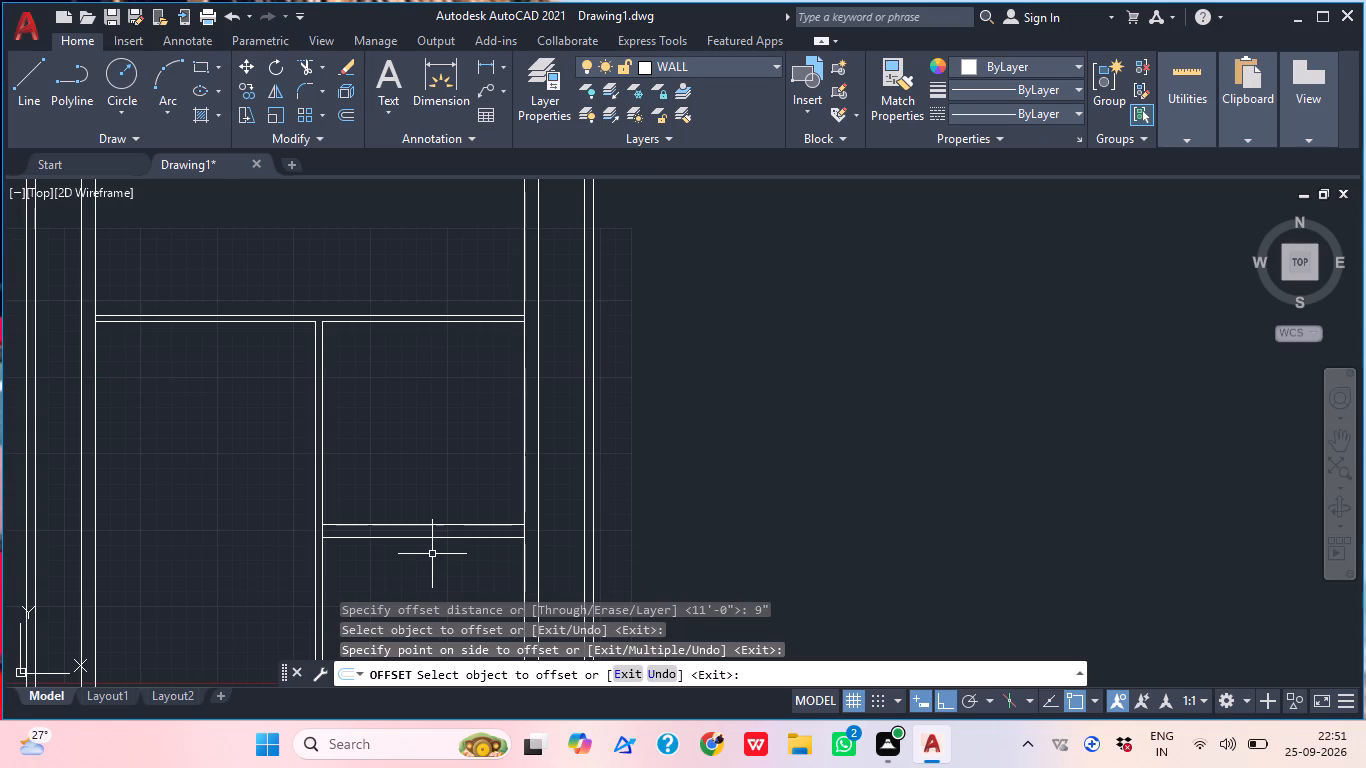
# Extend both lines of the 9" cross wall to the right wall's outer line and the partition's left line.
pyautogui.write('EX')
pyautogui.press('Return')
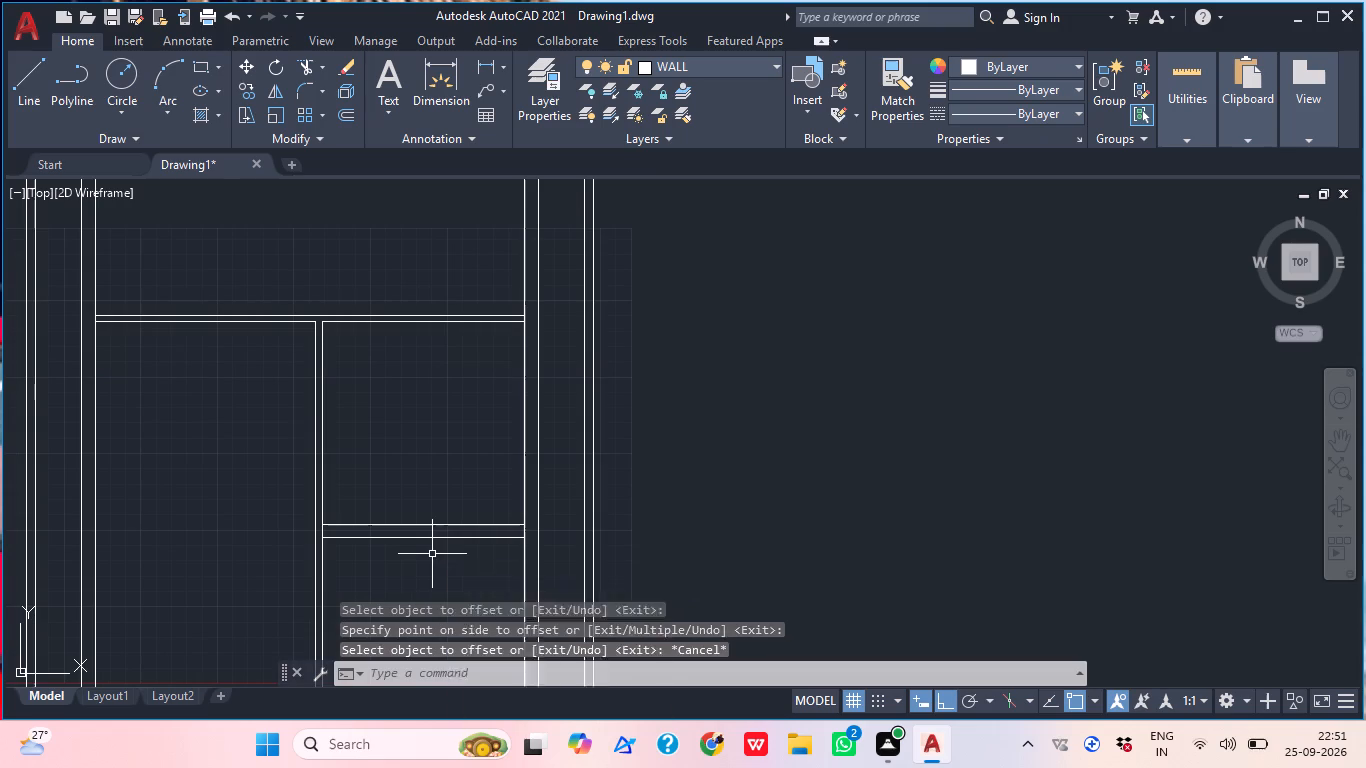
pyautogui.click(432, 554)
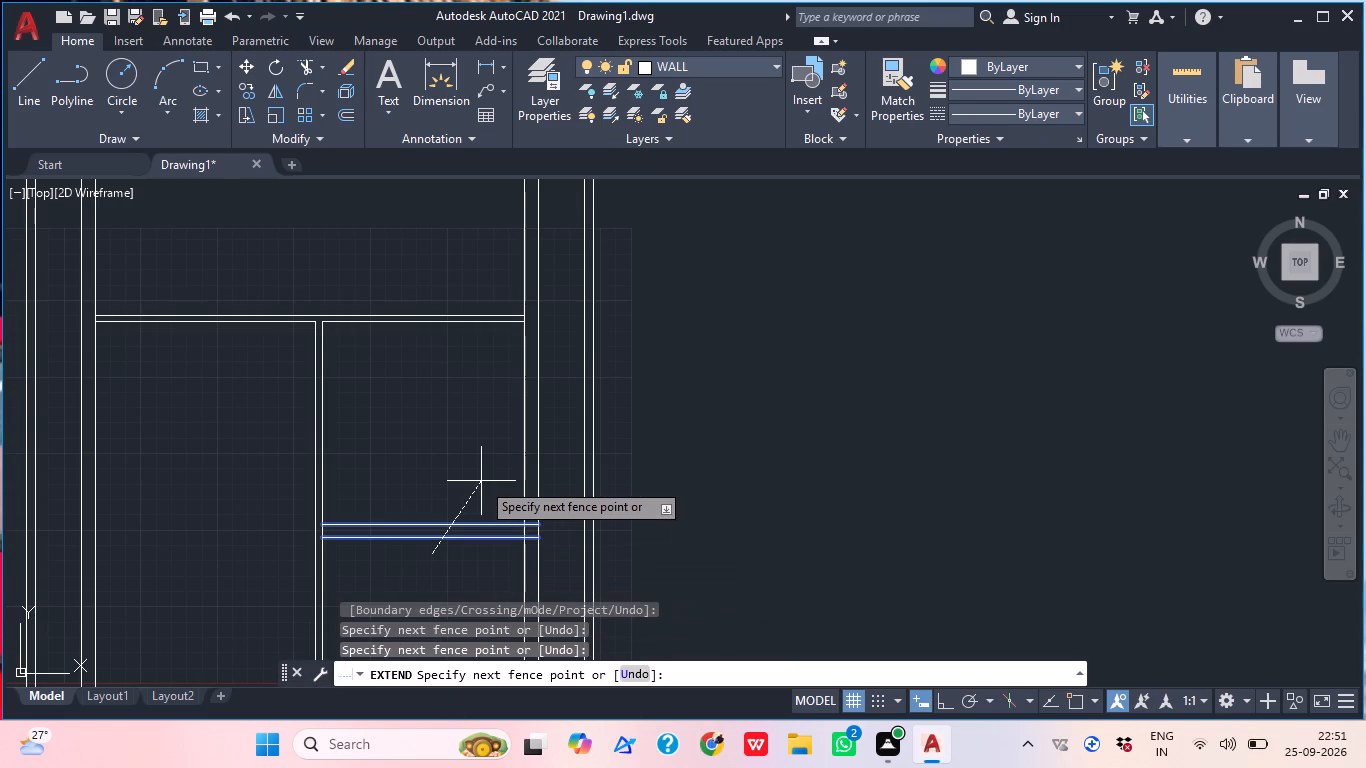
pyautogui.click(481, 481)
pyautogui.click(362, 565)
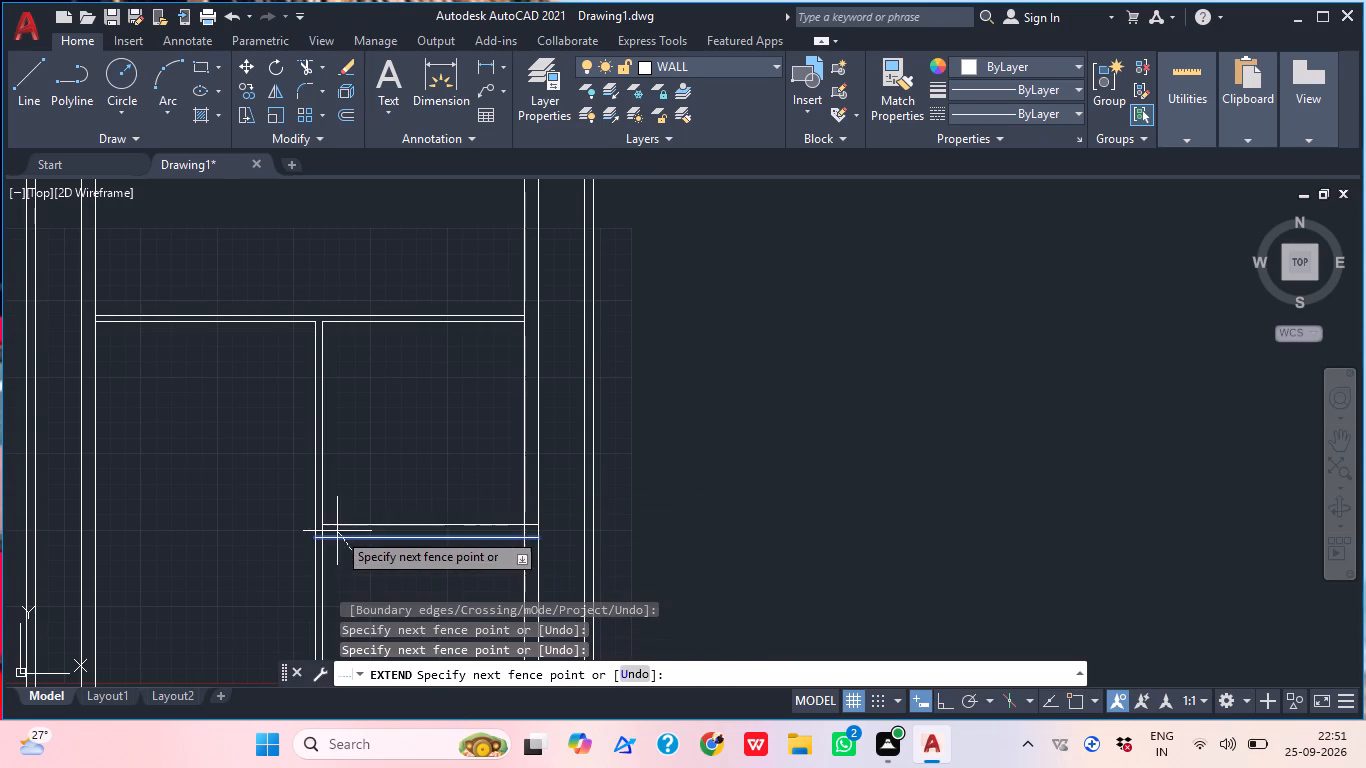
pyautogui.click(339, 510)
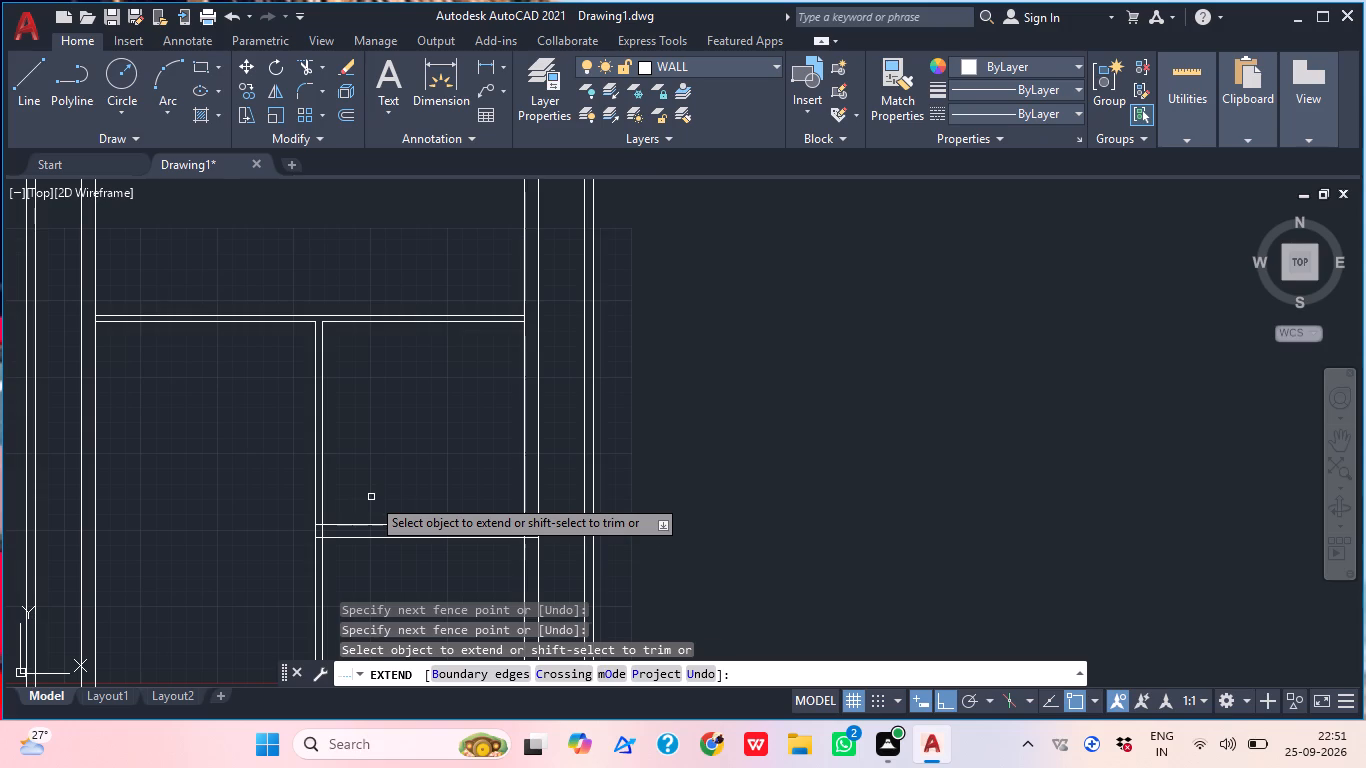
pyautogui.press('Escape')
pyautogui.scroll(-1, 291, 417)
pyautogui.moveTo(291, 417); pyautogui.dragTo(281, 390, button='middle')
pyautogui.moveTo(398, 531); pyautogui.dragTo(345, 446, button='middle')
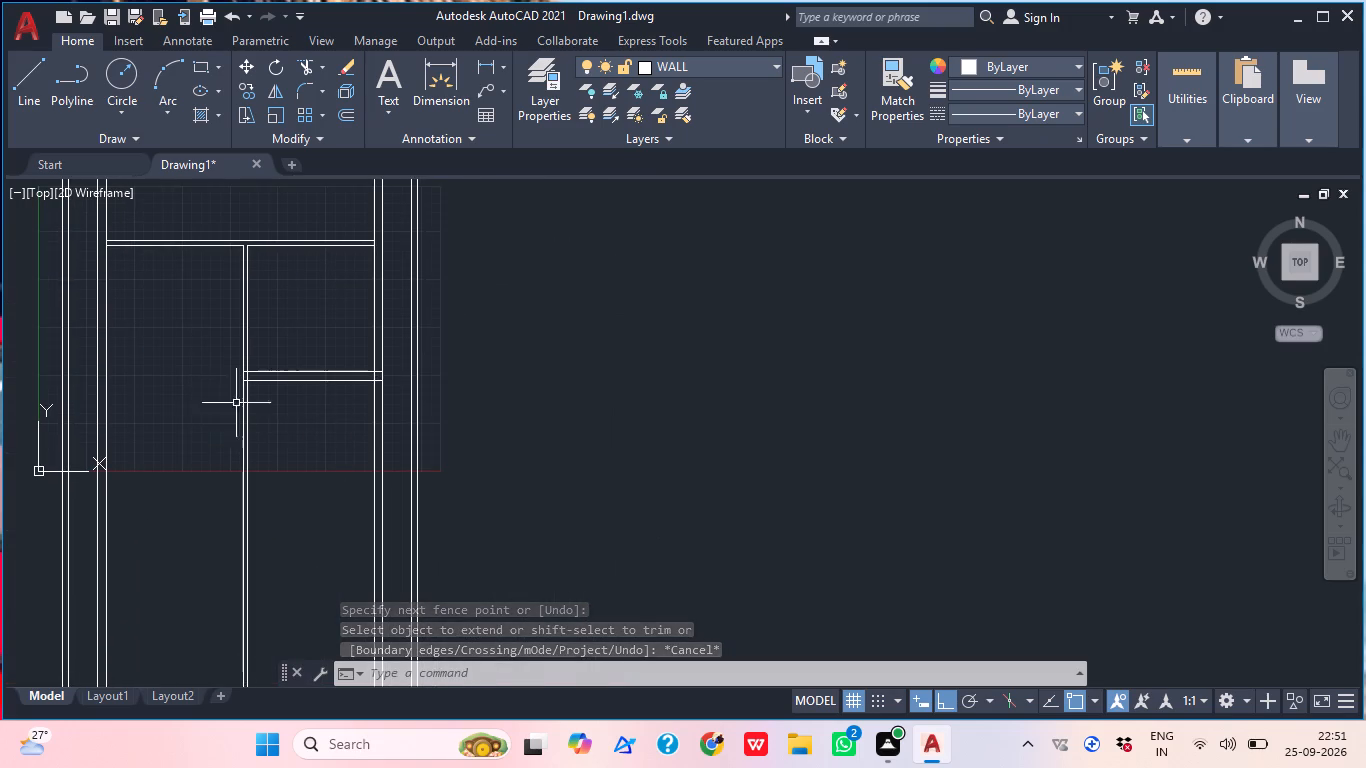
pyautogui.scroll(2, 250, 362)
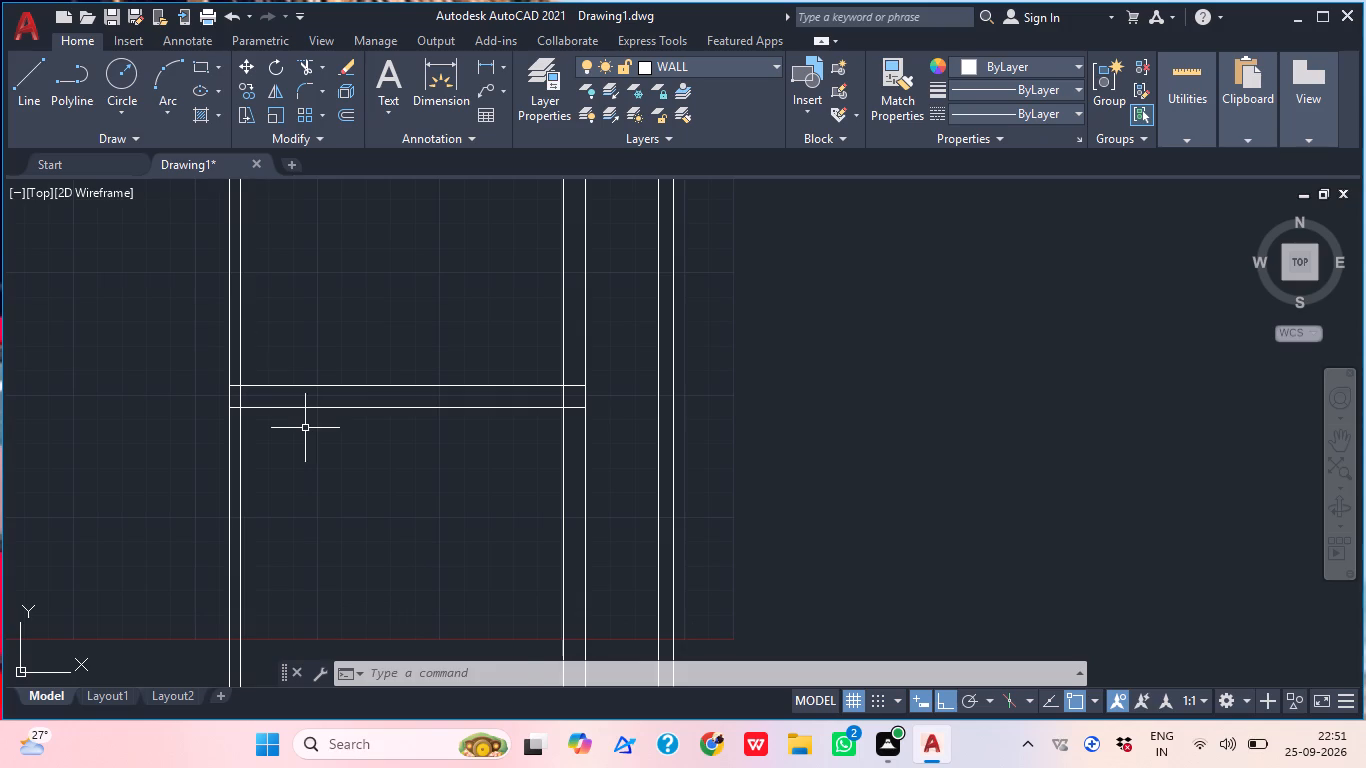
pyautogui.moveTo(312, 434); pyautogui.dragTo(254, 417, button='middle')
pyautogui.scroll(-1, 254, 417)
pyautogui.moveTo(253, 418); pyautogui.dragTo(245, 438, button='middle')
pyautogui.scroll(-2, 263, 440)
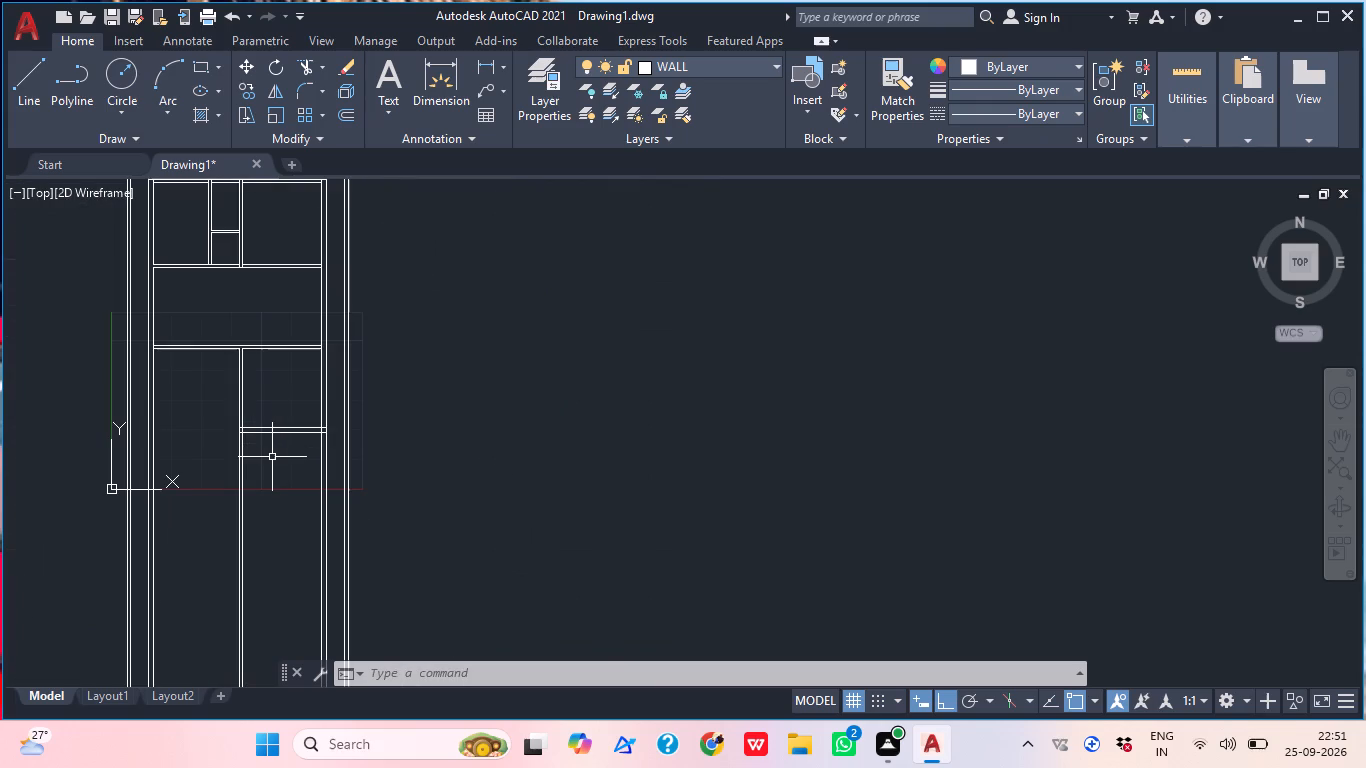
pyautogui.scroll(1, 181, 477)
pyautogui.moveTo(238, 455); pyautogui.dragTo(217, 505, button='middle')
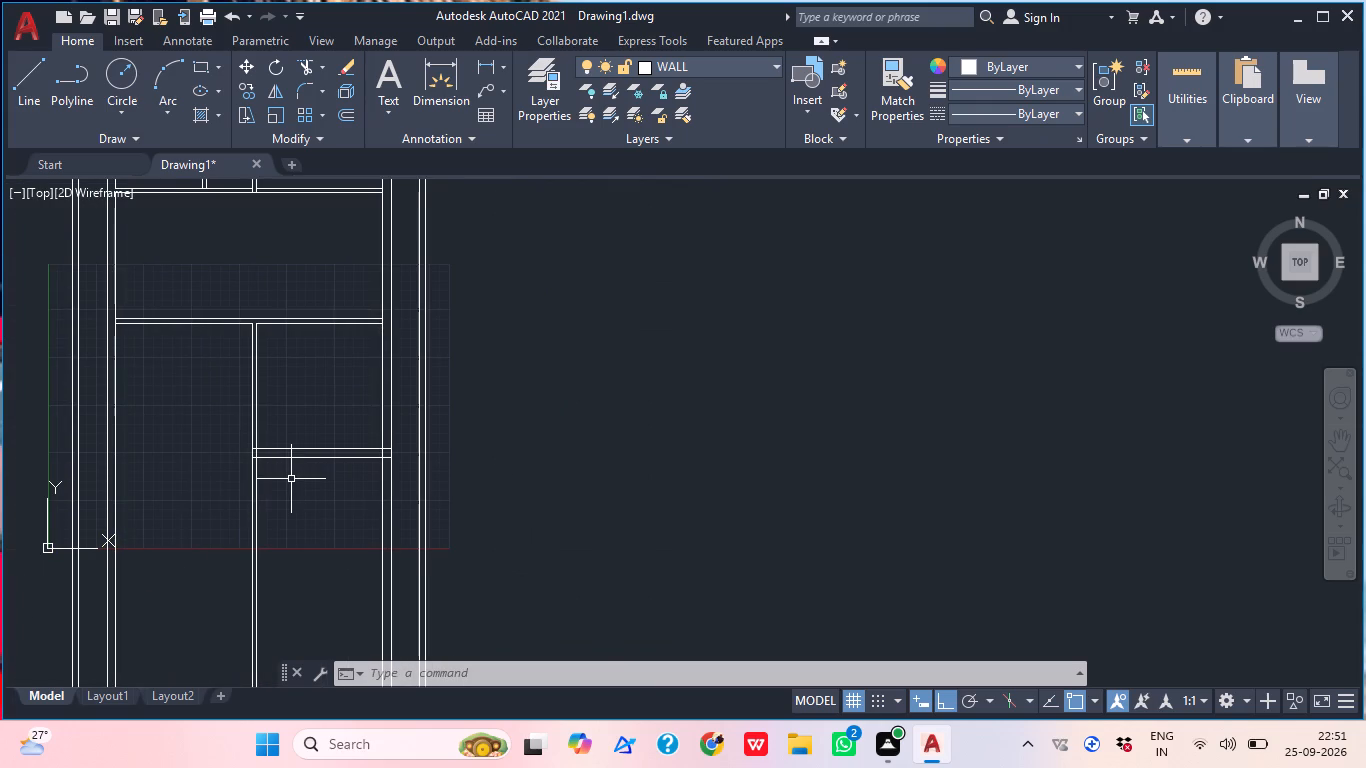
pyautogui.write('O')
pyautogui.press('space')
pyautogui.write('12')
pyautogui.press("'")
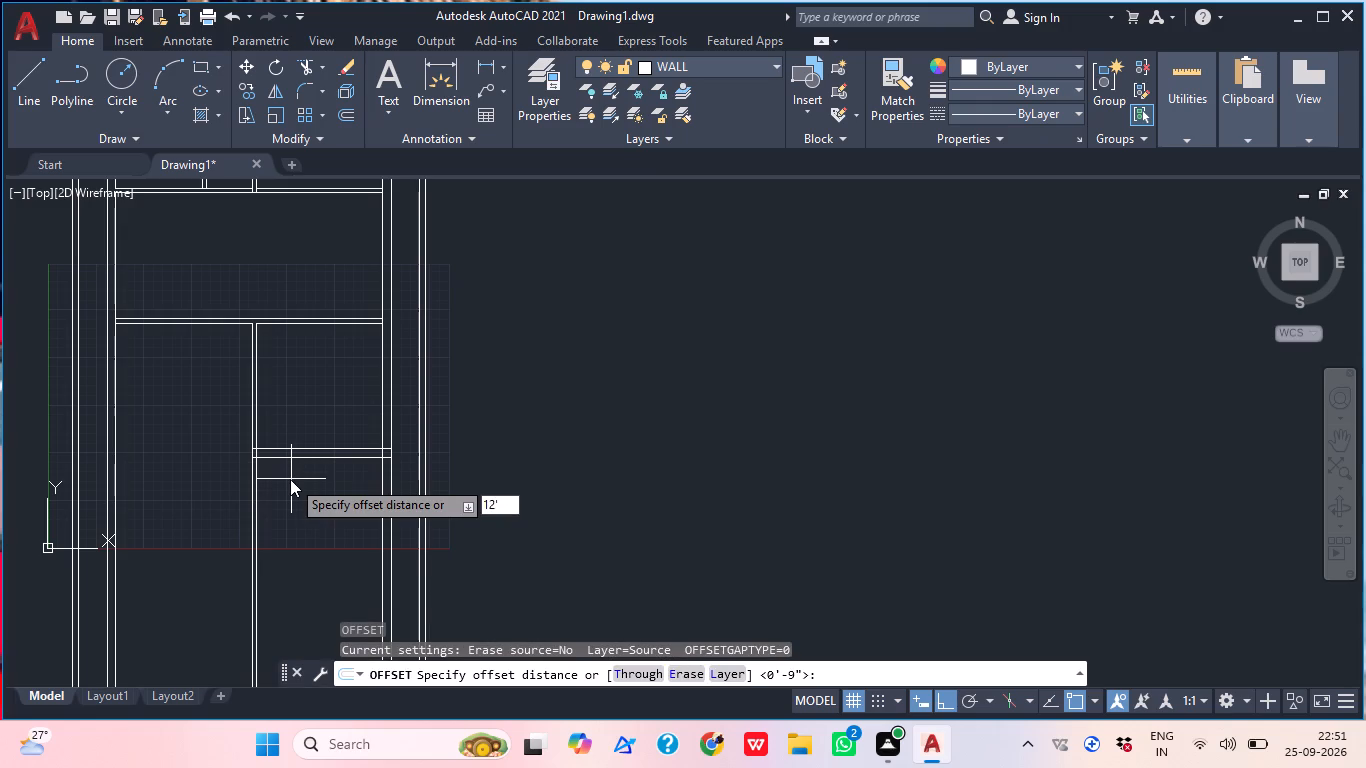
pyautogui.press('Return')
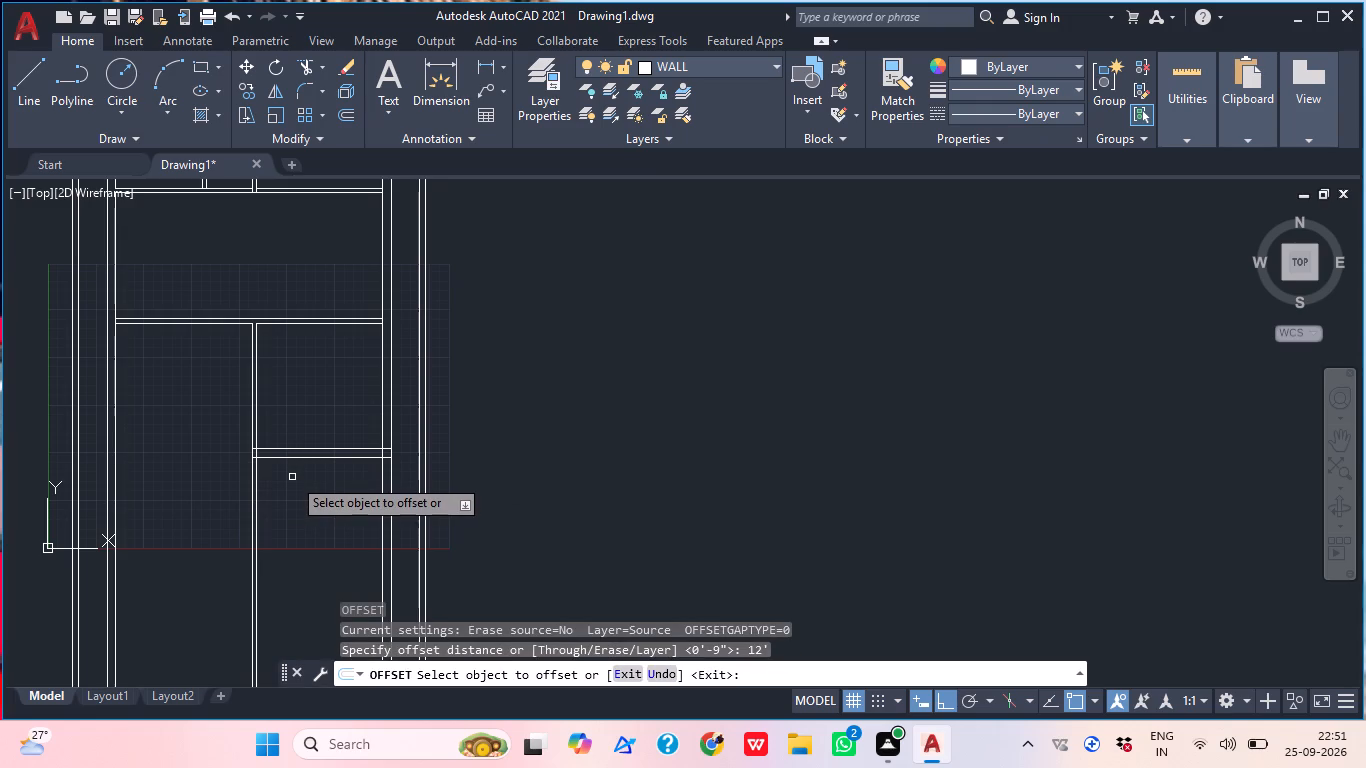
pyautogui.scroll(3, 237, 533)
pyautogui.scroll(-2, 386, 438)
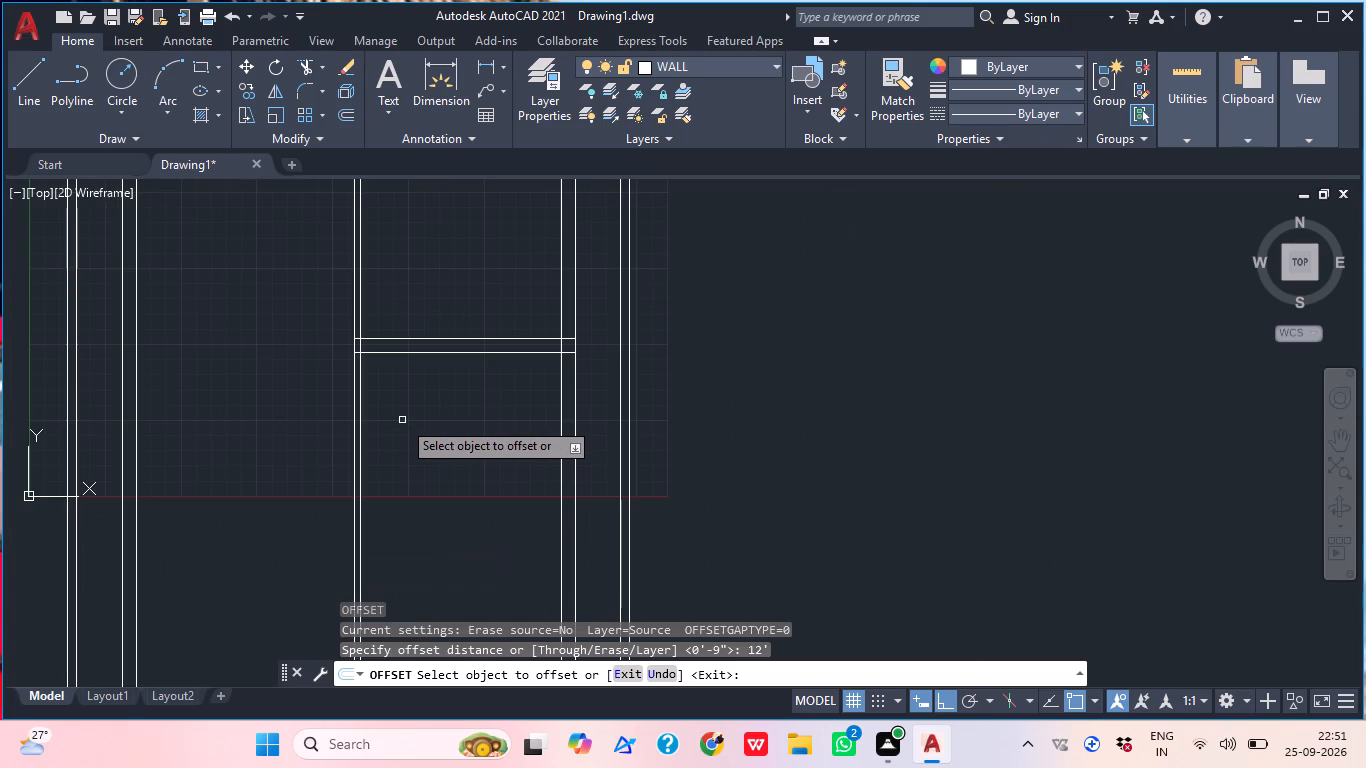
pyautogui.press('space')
# Offset the lower line of the 9" cross wall 6' downward.
pyautogui.press('space')
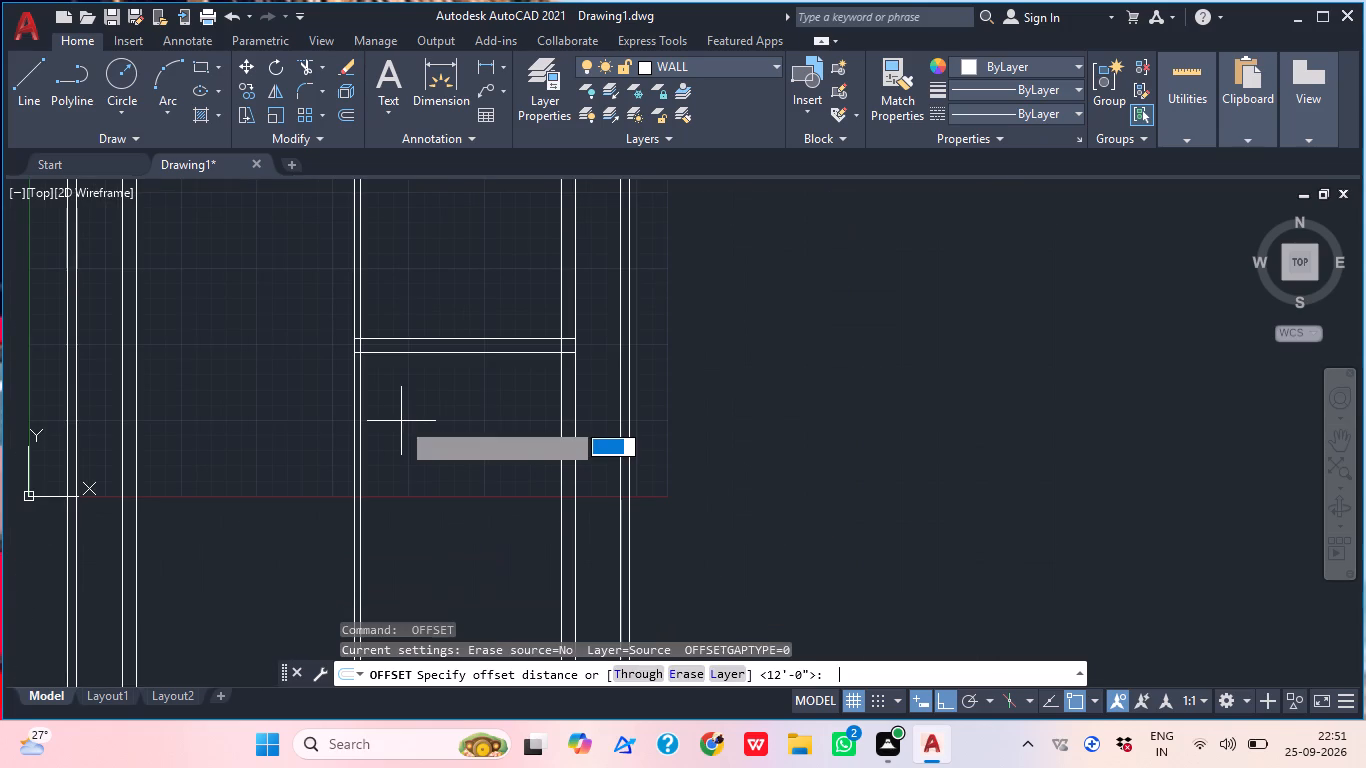
pyautogui.press('6')
pyautogui.press(';')
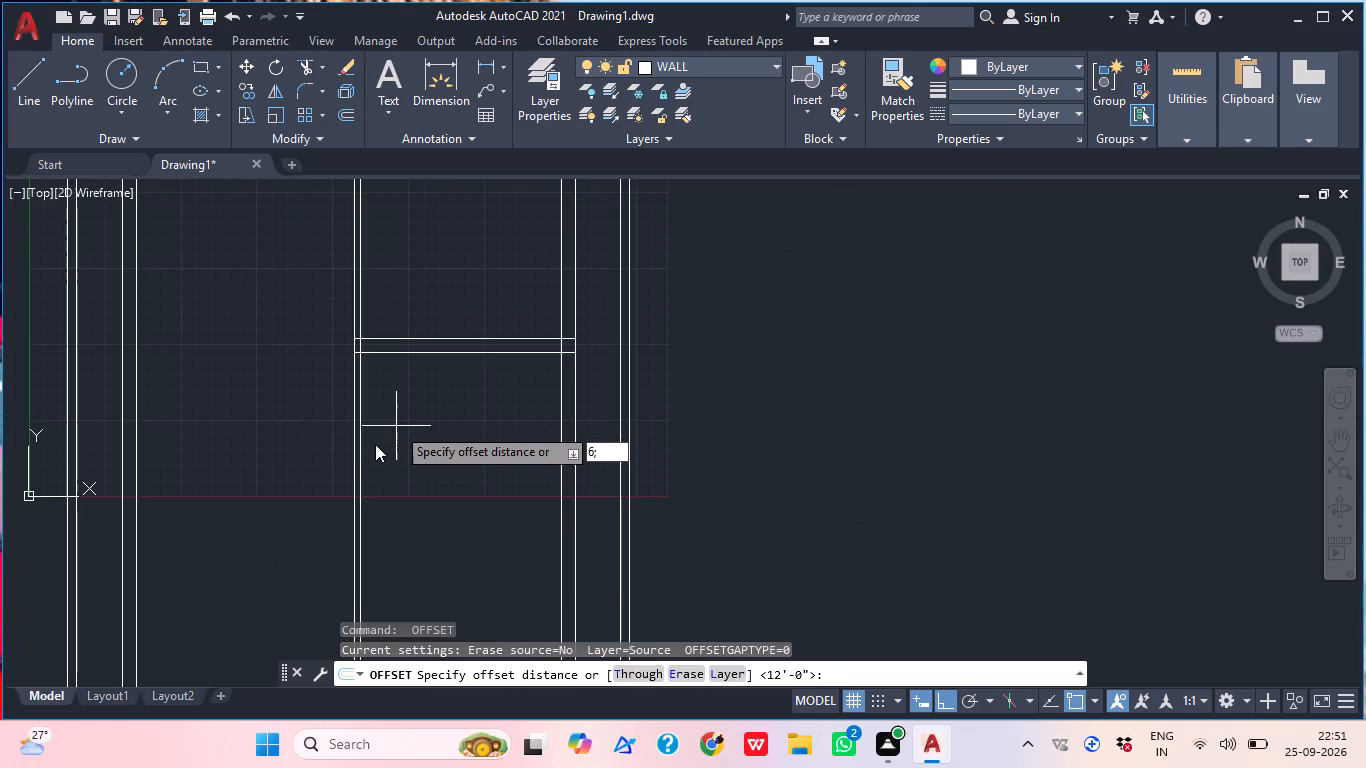
pyautogui.press('BackSpace')
pyautogui.press("'")
pyautogui.press('Return')
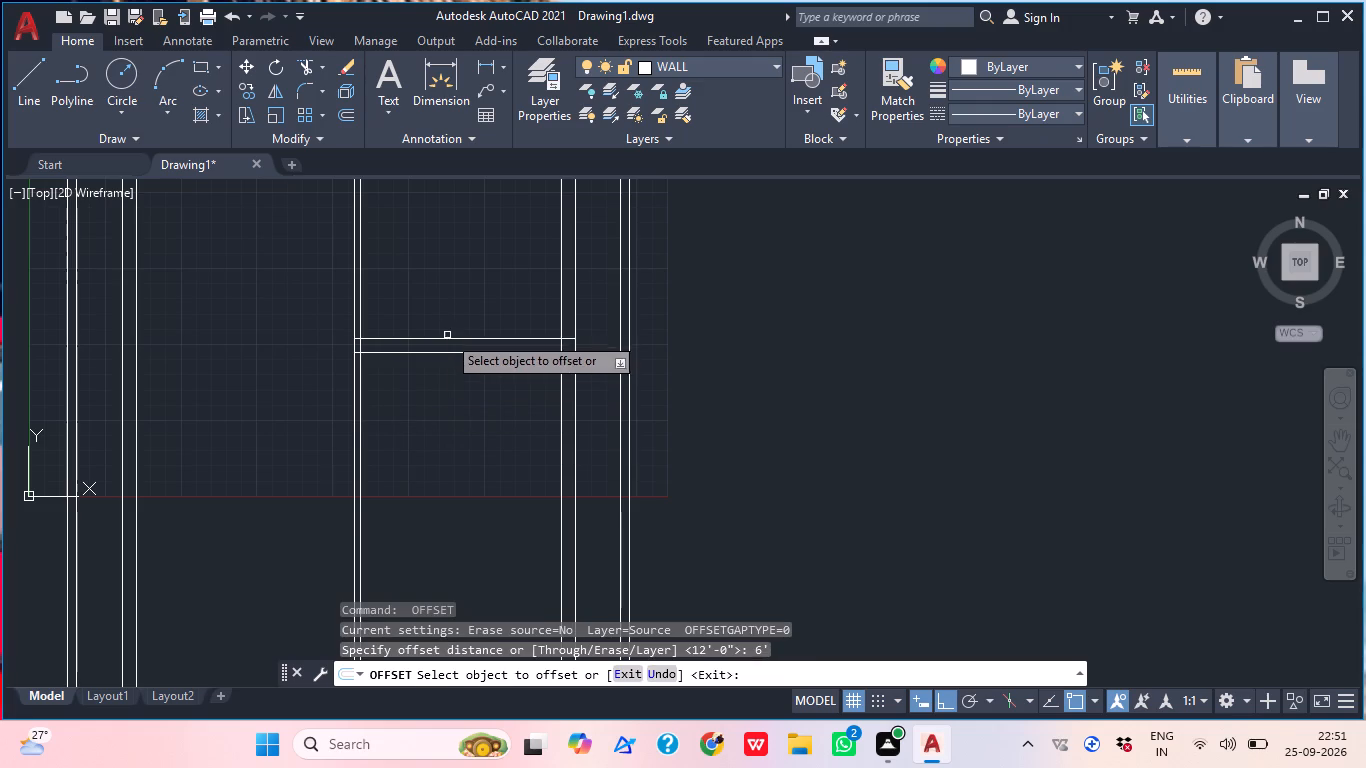
pyautogui.click(442, 353)
pyautogui.click(430, 459)
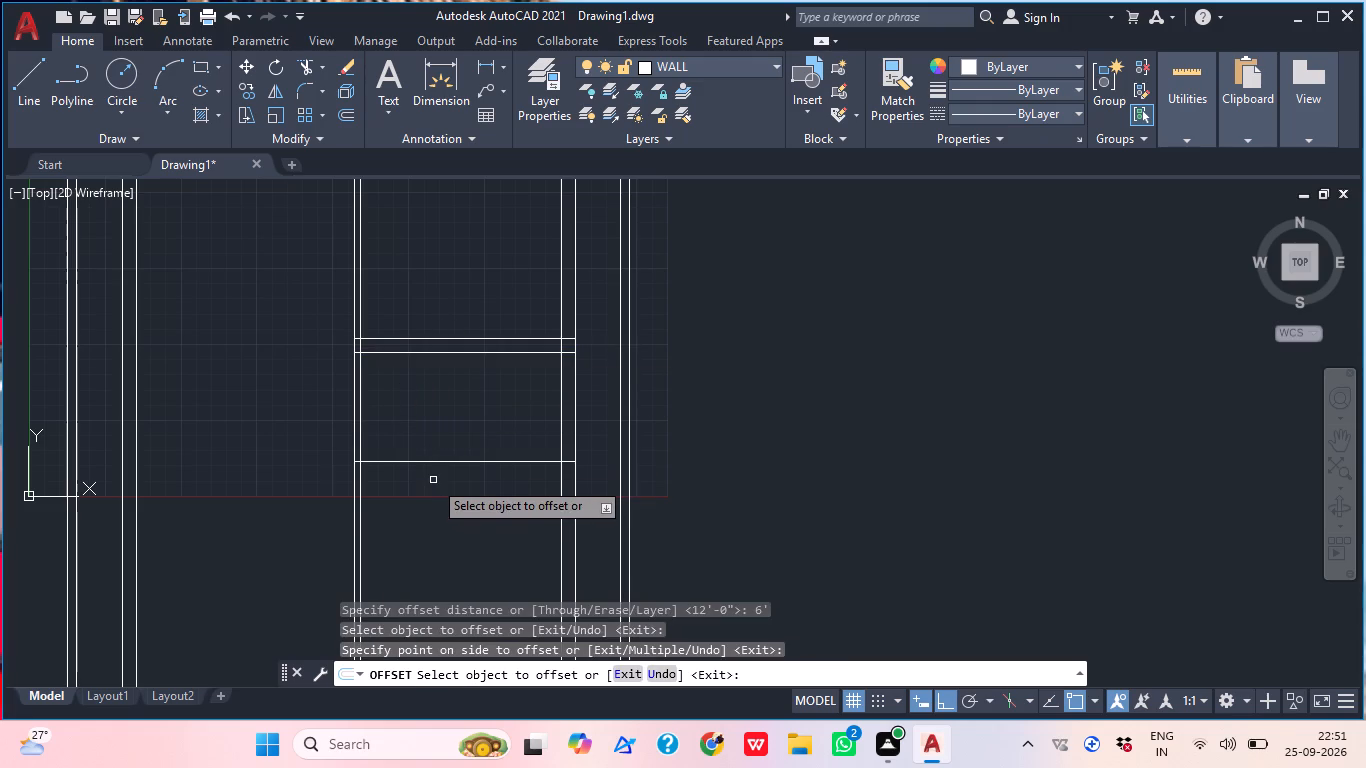
pyautogui.press('space')
pyautogui.press('space')
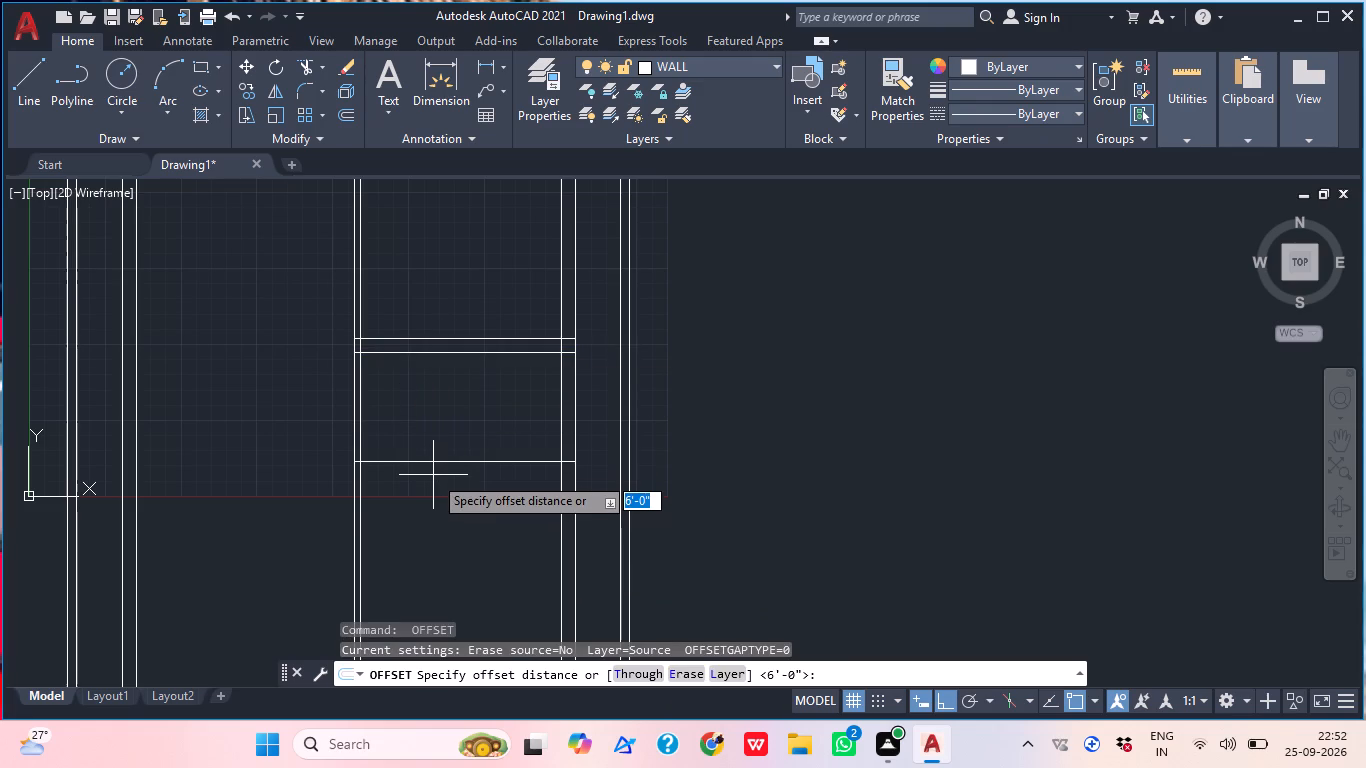
pyautogui.press('Escape')
# Trim the partition's right line and the right wall's inner line between the 9" cross wall and the new horizontal line.
pyautogui.write('TR')
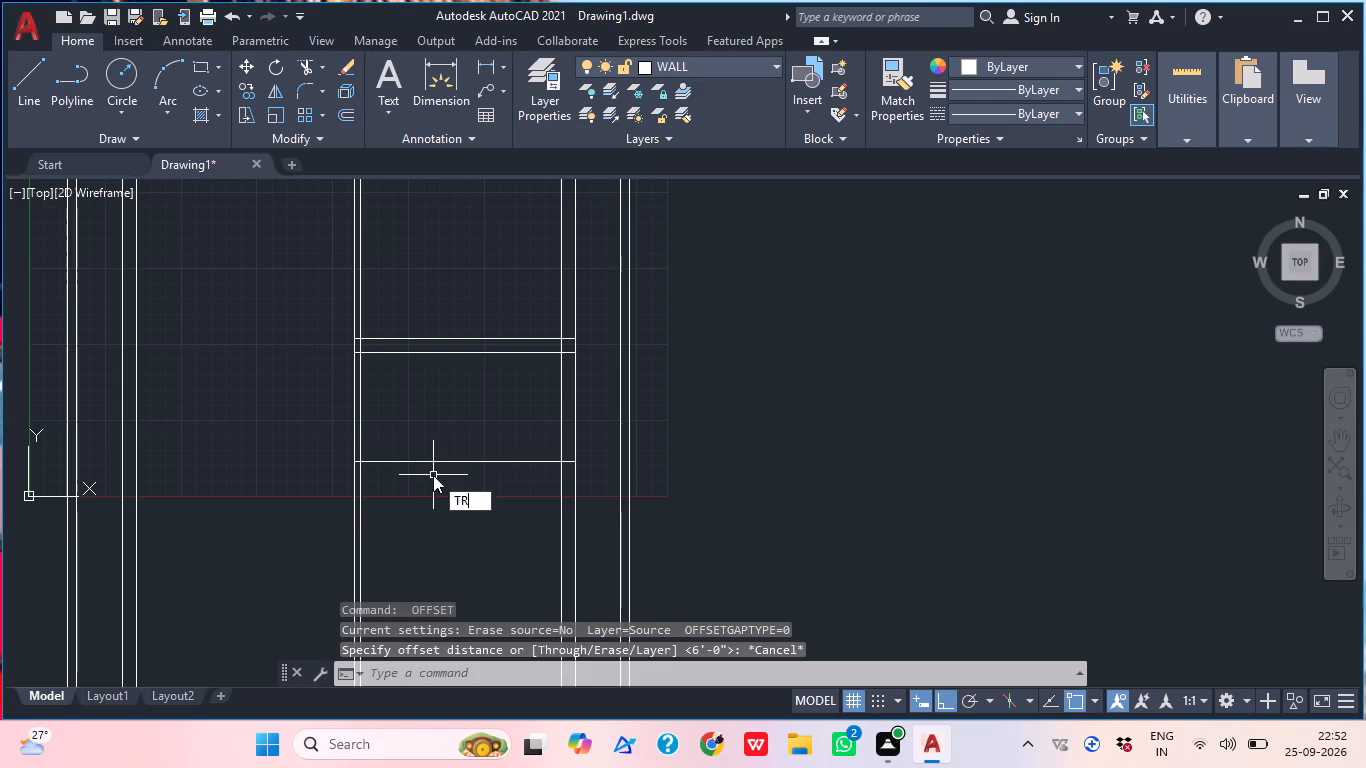
pyautogui.press('space')
pyautogui.scroll(1, 352, 336)
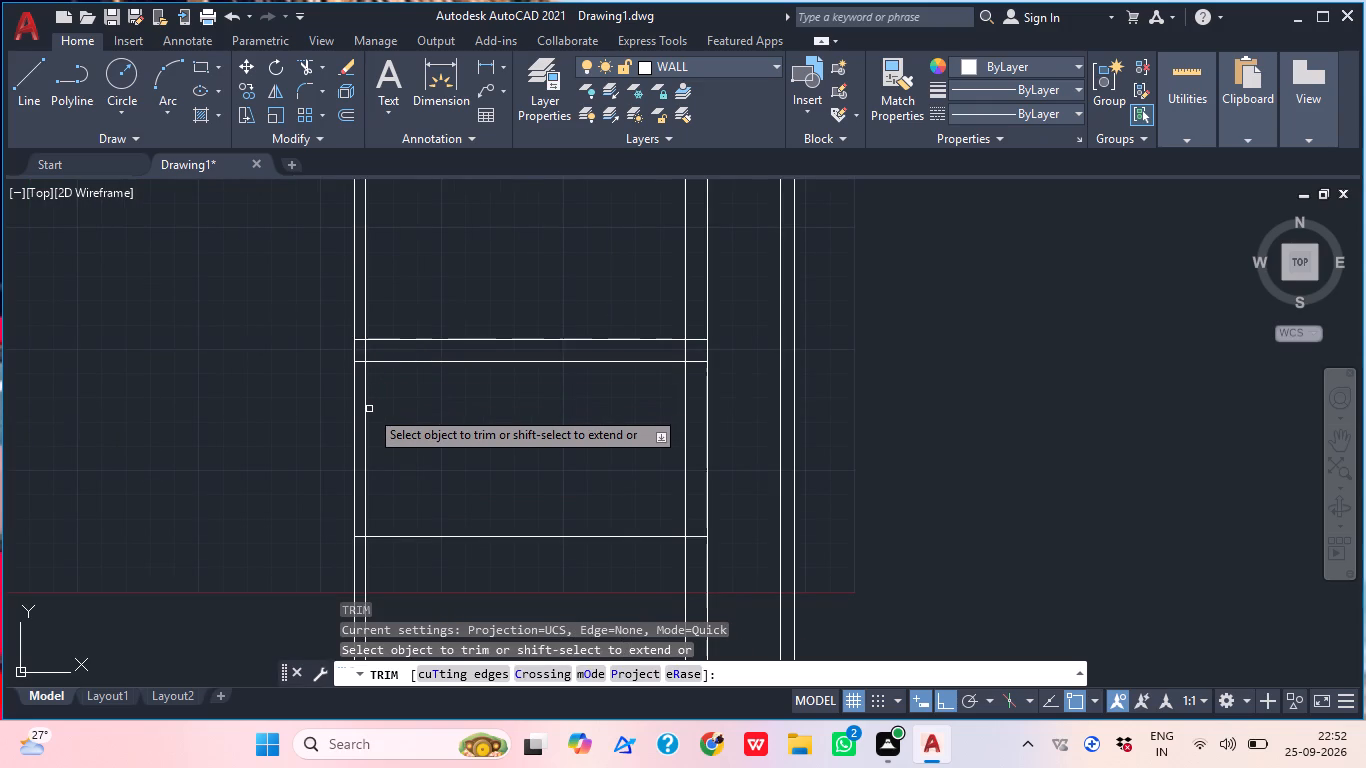
pyautogui.click(364, 415)
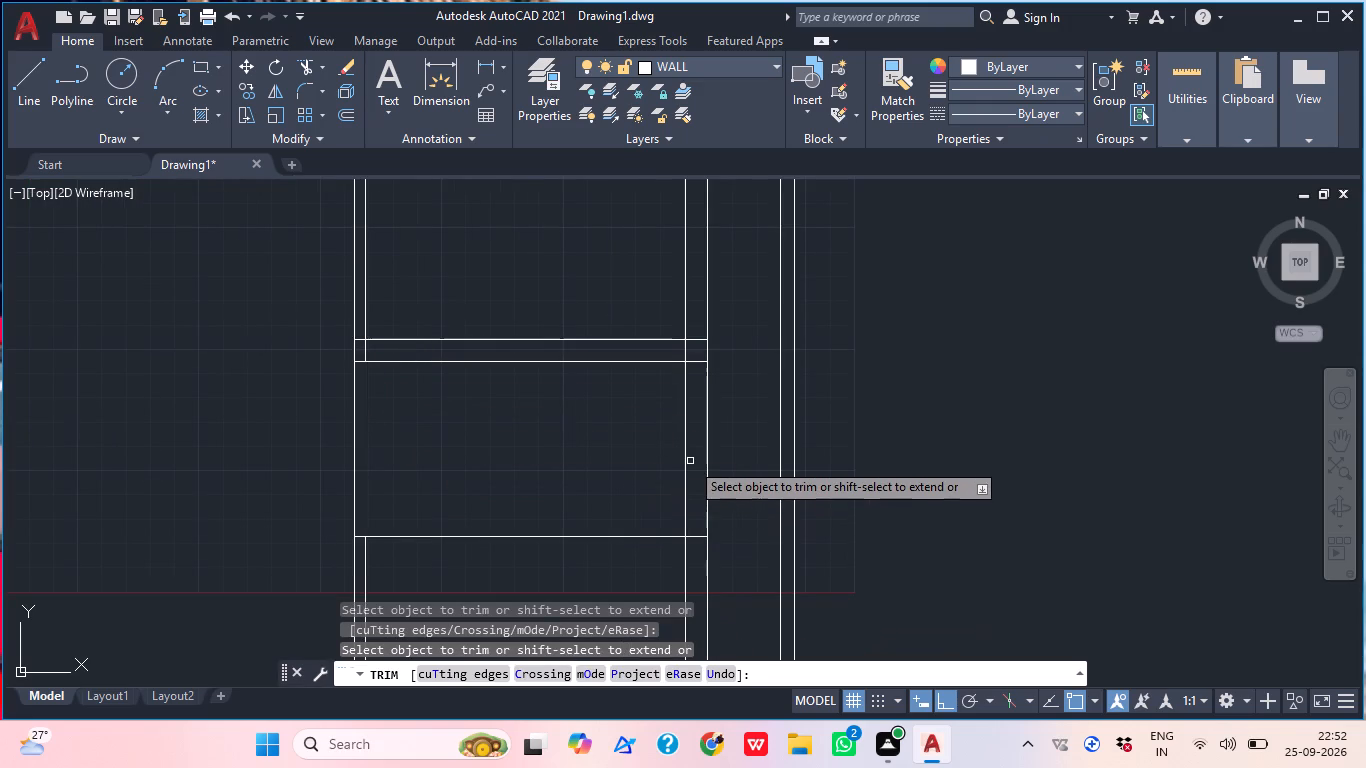
pyautogui.click(690, 461)
pyautogui.click(670, 456)
# Trim all partition and right-wall lines running below the new bottom horizontal line.
pyautogui.click(712, 561)
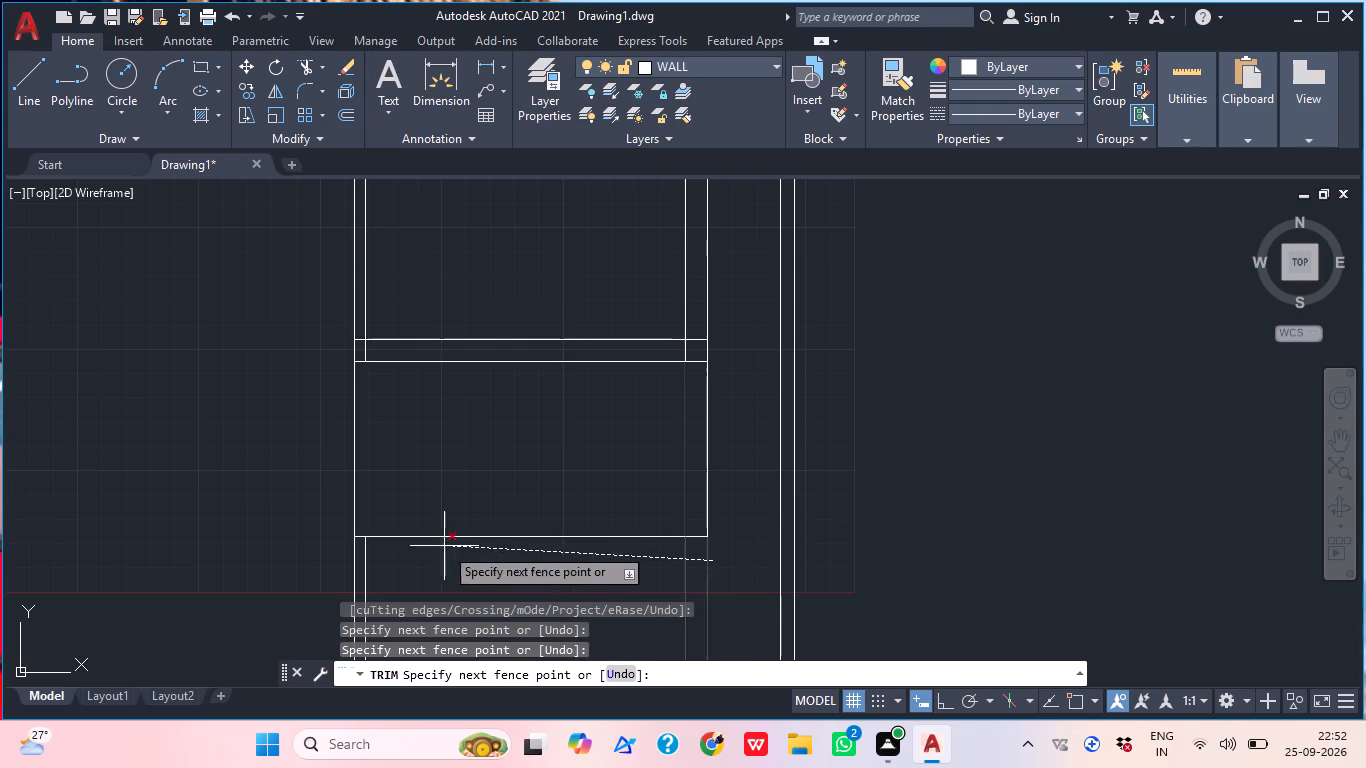
pyautogui.click(328, 555)
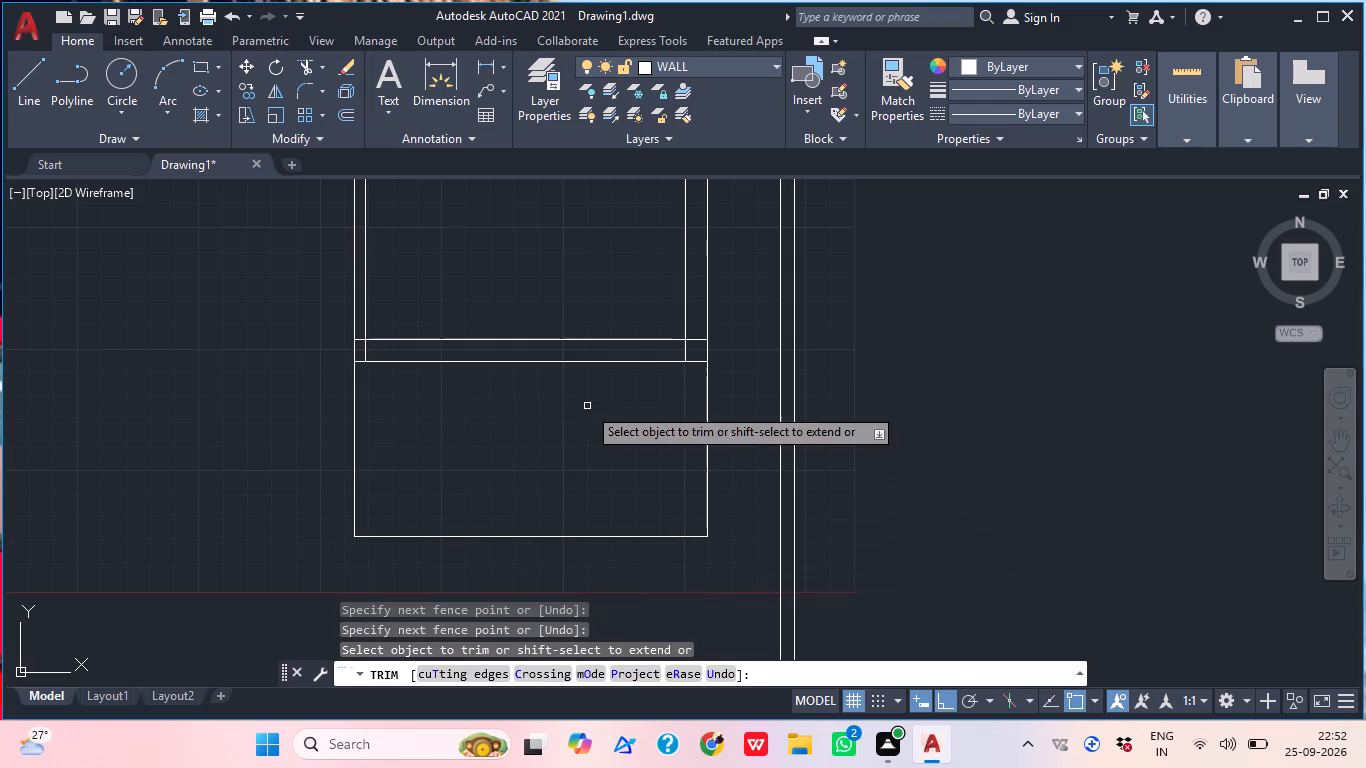
pyautogui.press('Escape')
# Offset the bottom line of the lower-right room 6' downward.
pyautogui.scroll(-2, 486, 358)
pyautogui.moveTo(459, 380); pyautogui.dragTo(479, 380, button='middle')
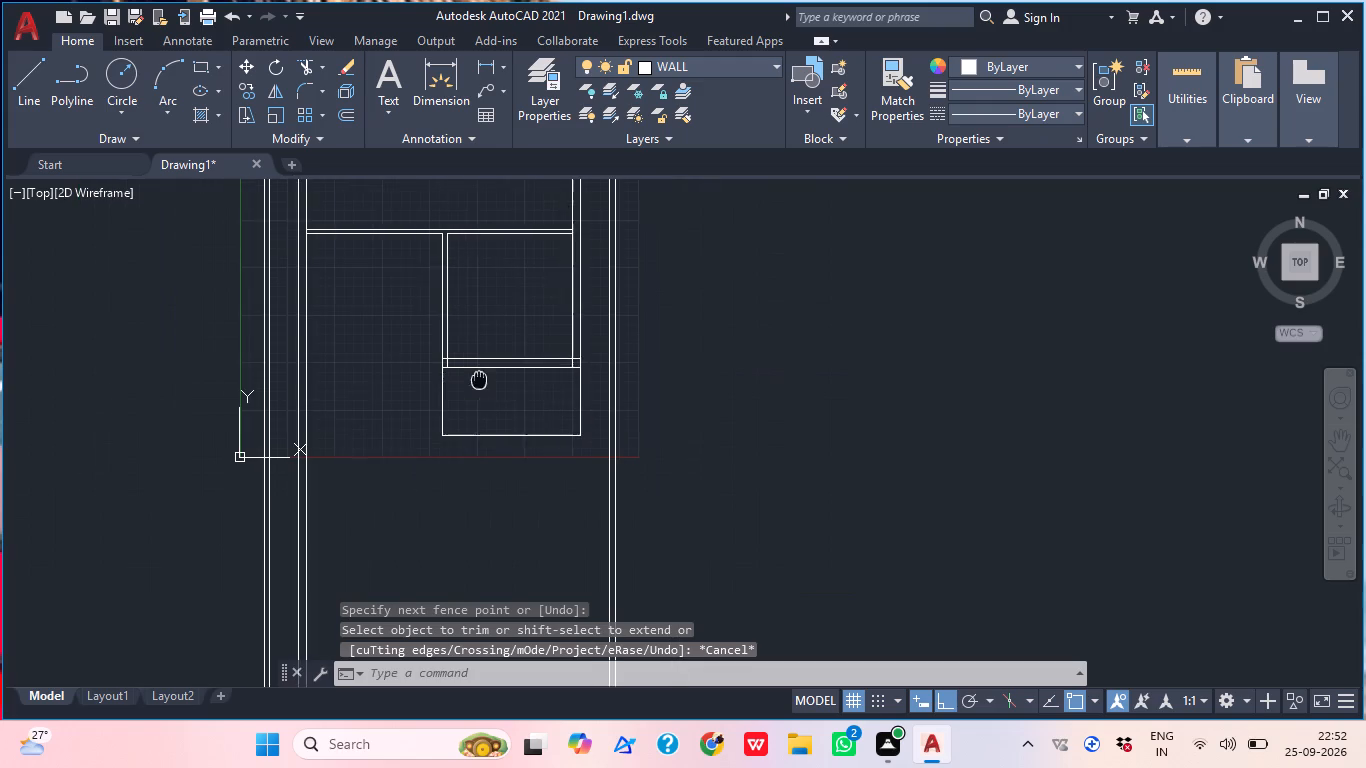
pyautogui.moveTo(479, 380); pyautogui.dragTo(481, 380, button='middle')
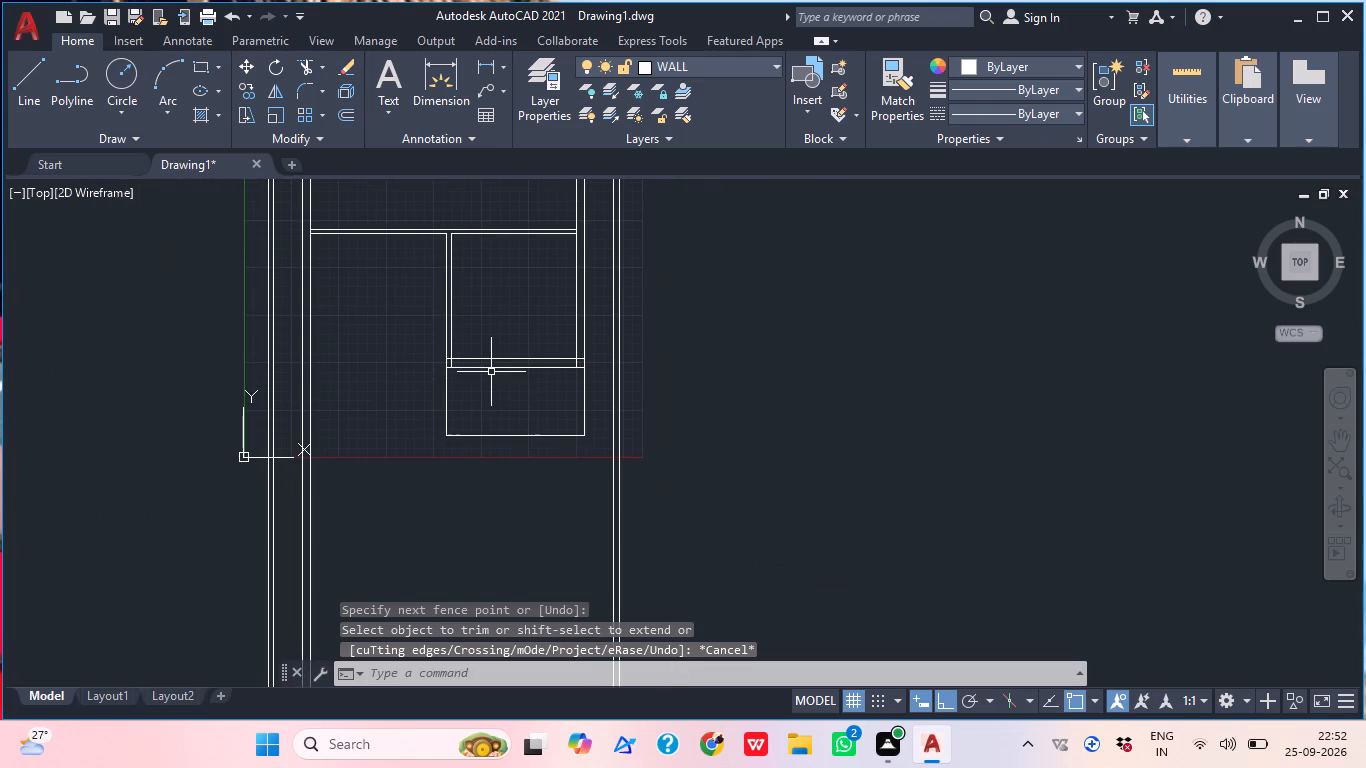
pyautogui.press('o')
pyautogui.press('space')
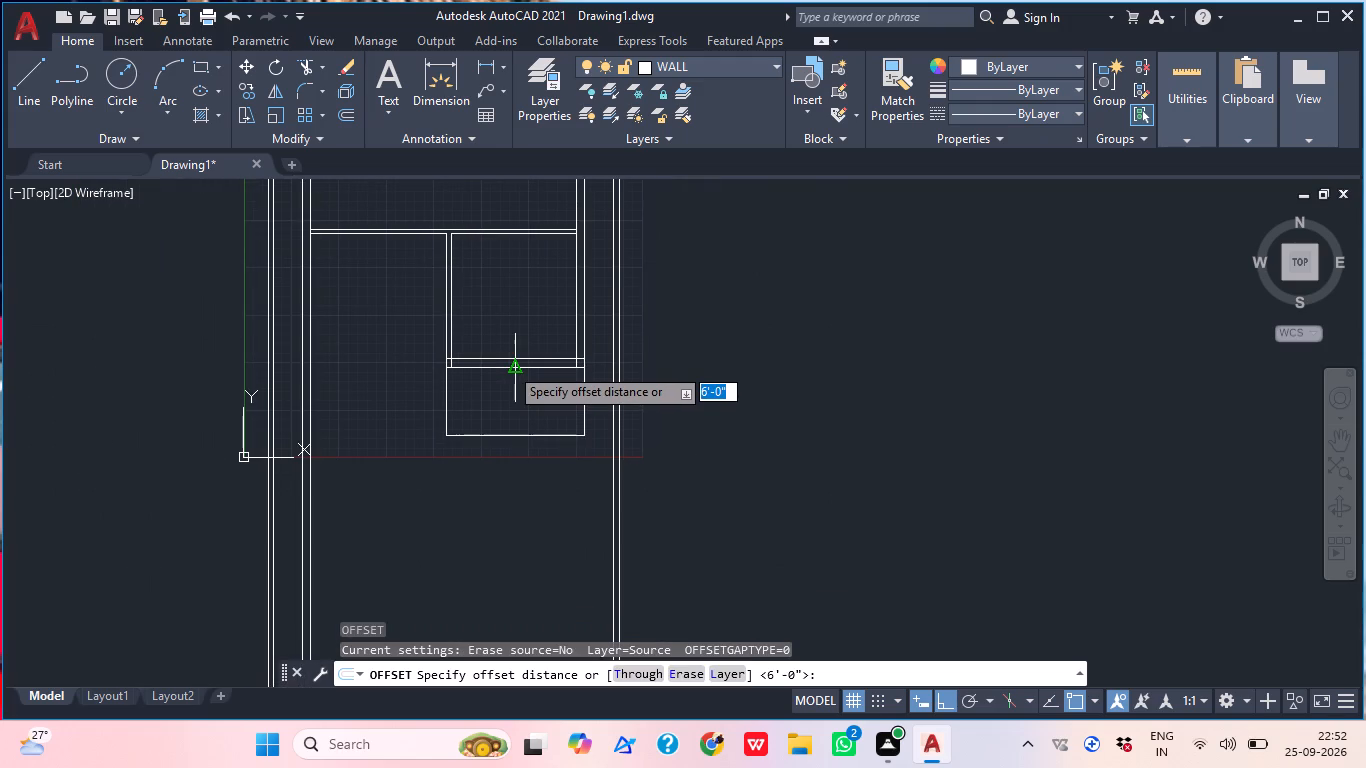
pyautogui.press('6')
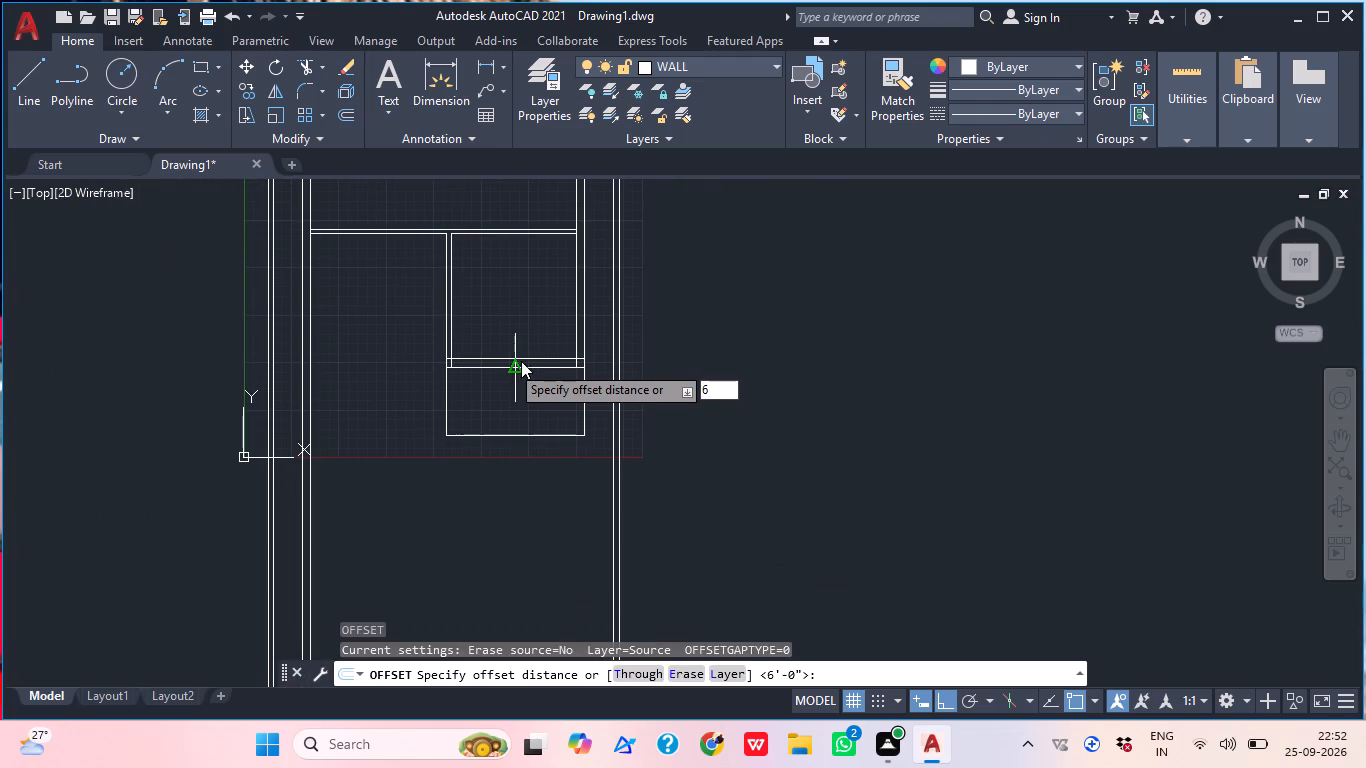
pyautogui.press("'")
pyautogui.press('Return')
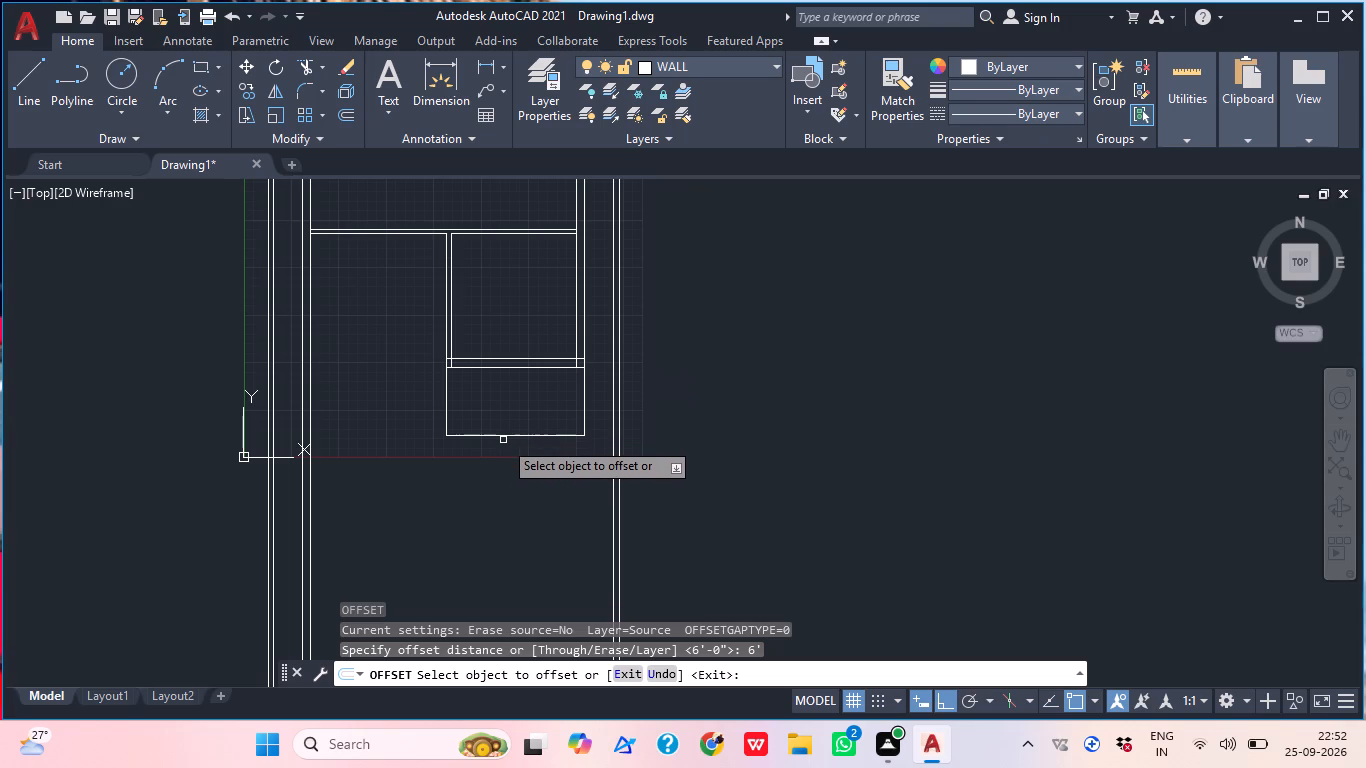
pyautogui.click(503, 437)
pyautogui.click(488, 494)
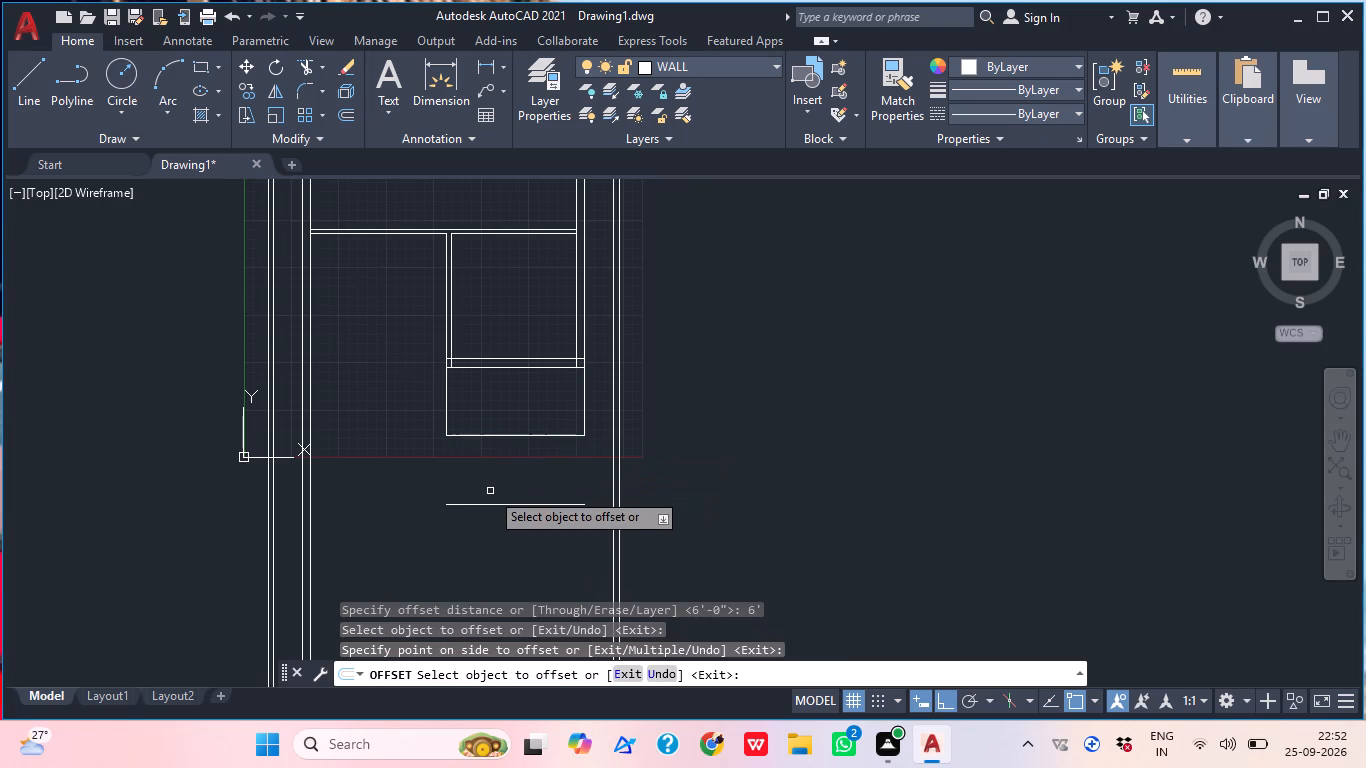
pyautogui.write('`EX')
pyautogui.press('space')
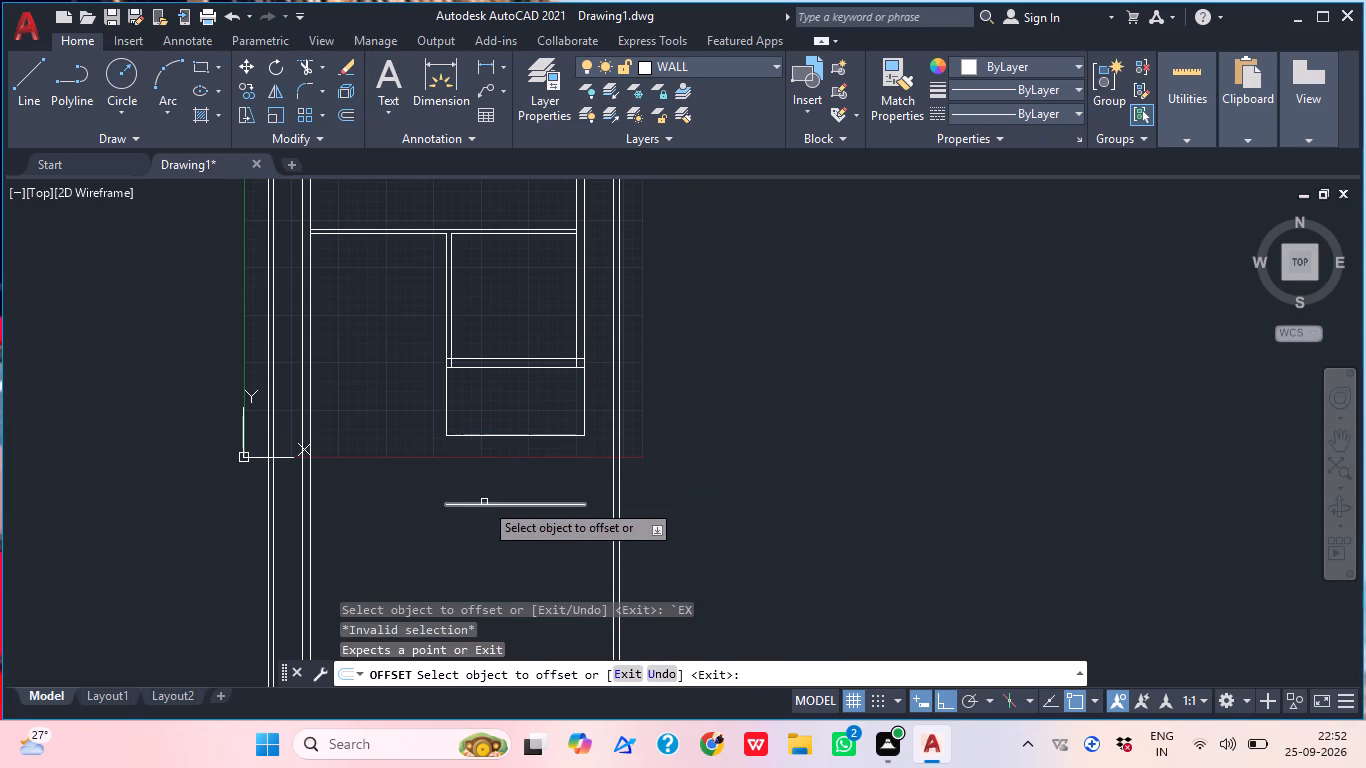
pyautogui.click(473, 505)
pyautogui.press('Escape')
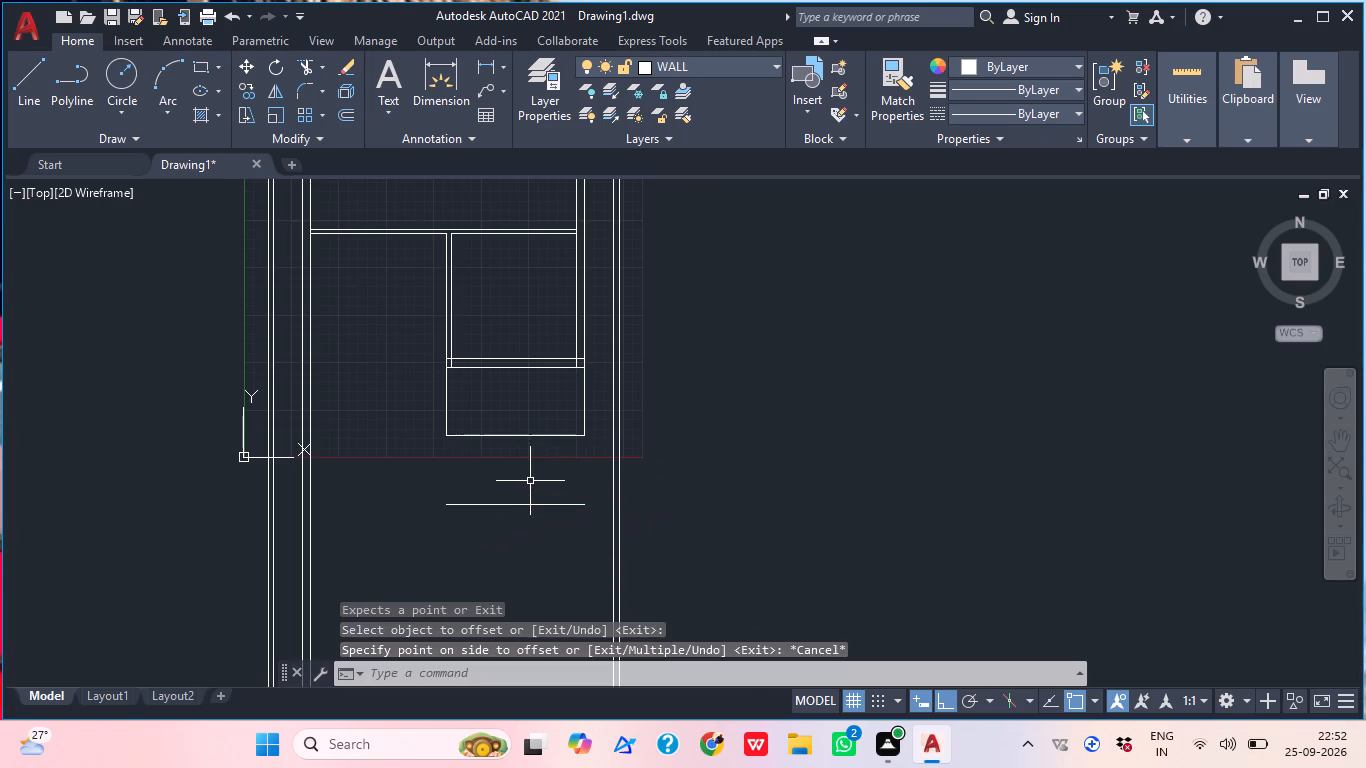
# Extend the new horizontal line to the house's left wall outer line and the right boundary wall's outer line.
pyautogui.write('EX')
pyautogui.press('space')
pyautogui.click(488, 507)
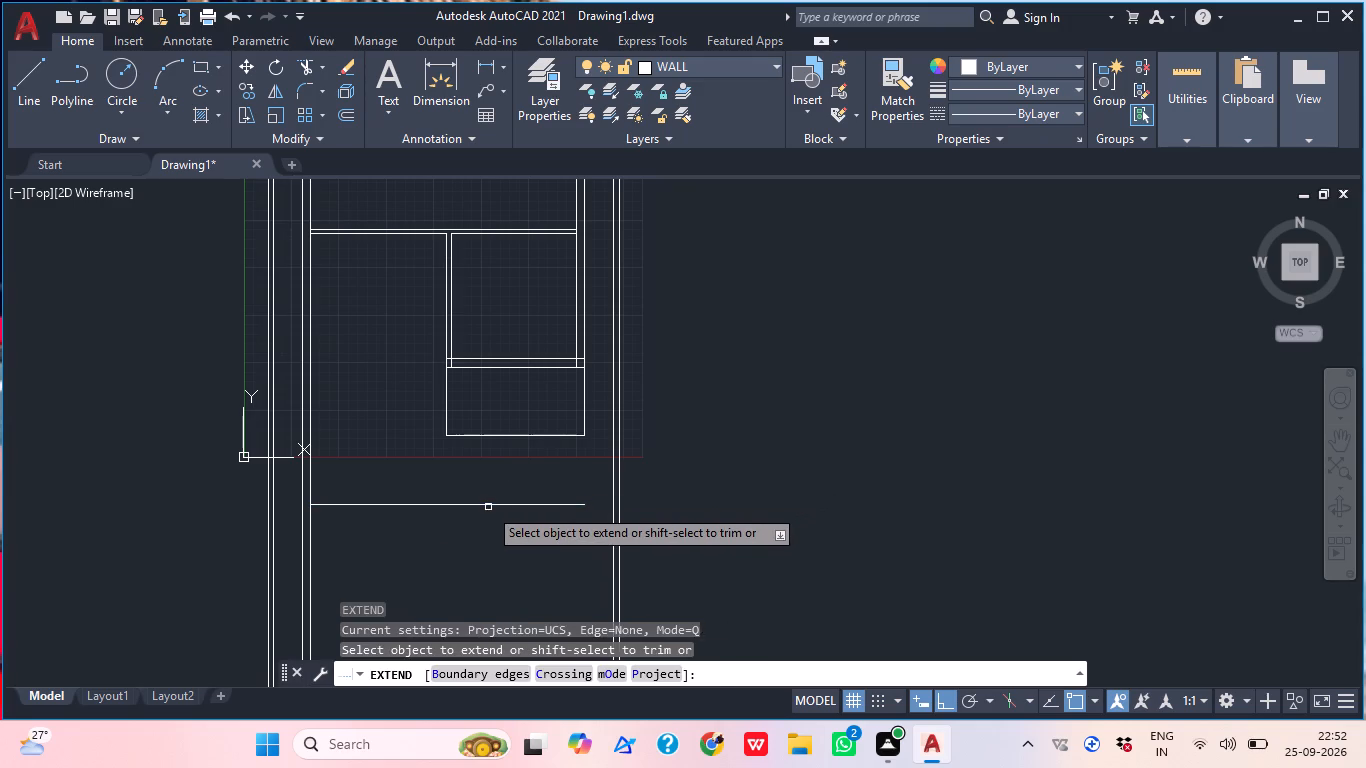
pyautogui.click(546, 504)
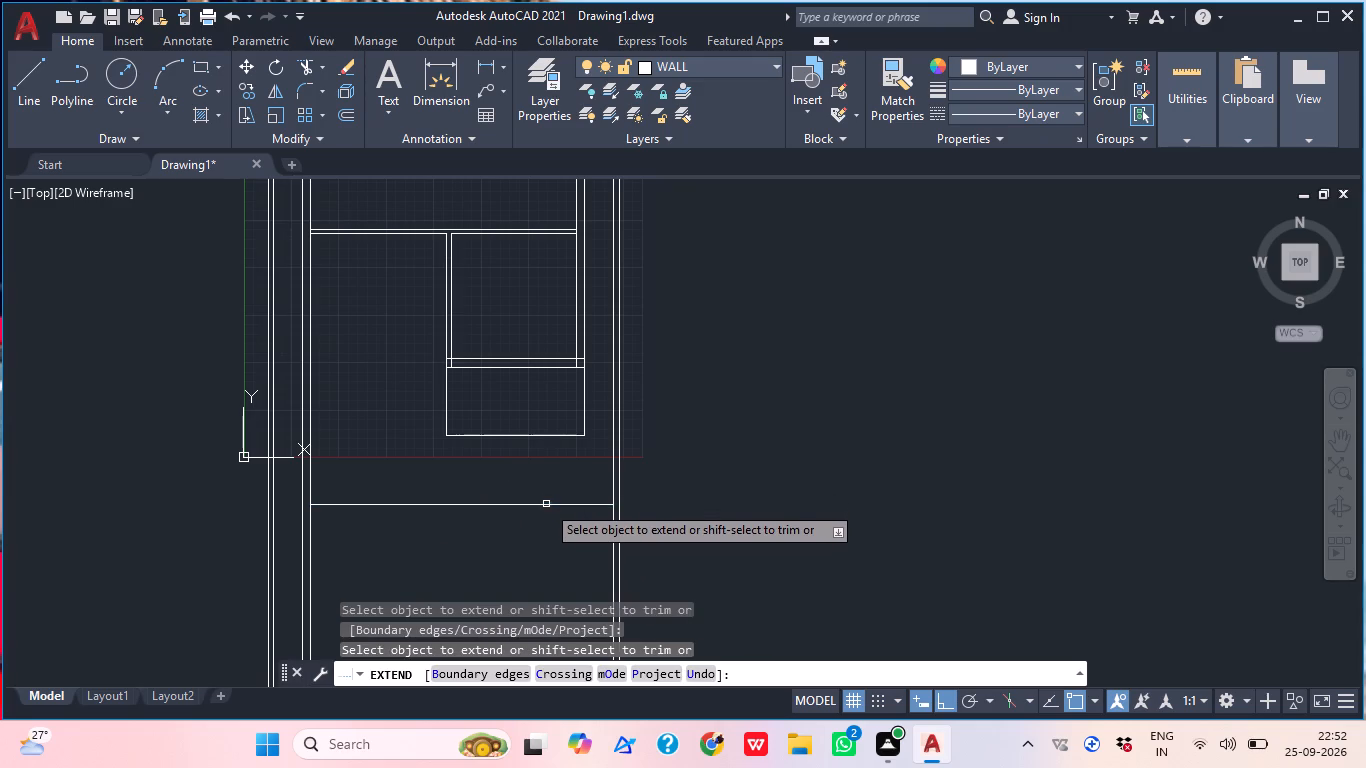
pyautogui.click(324, 506)
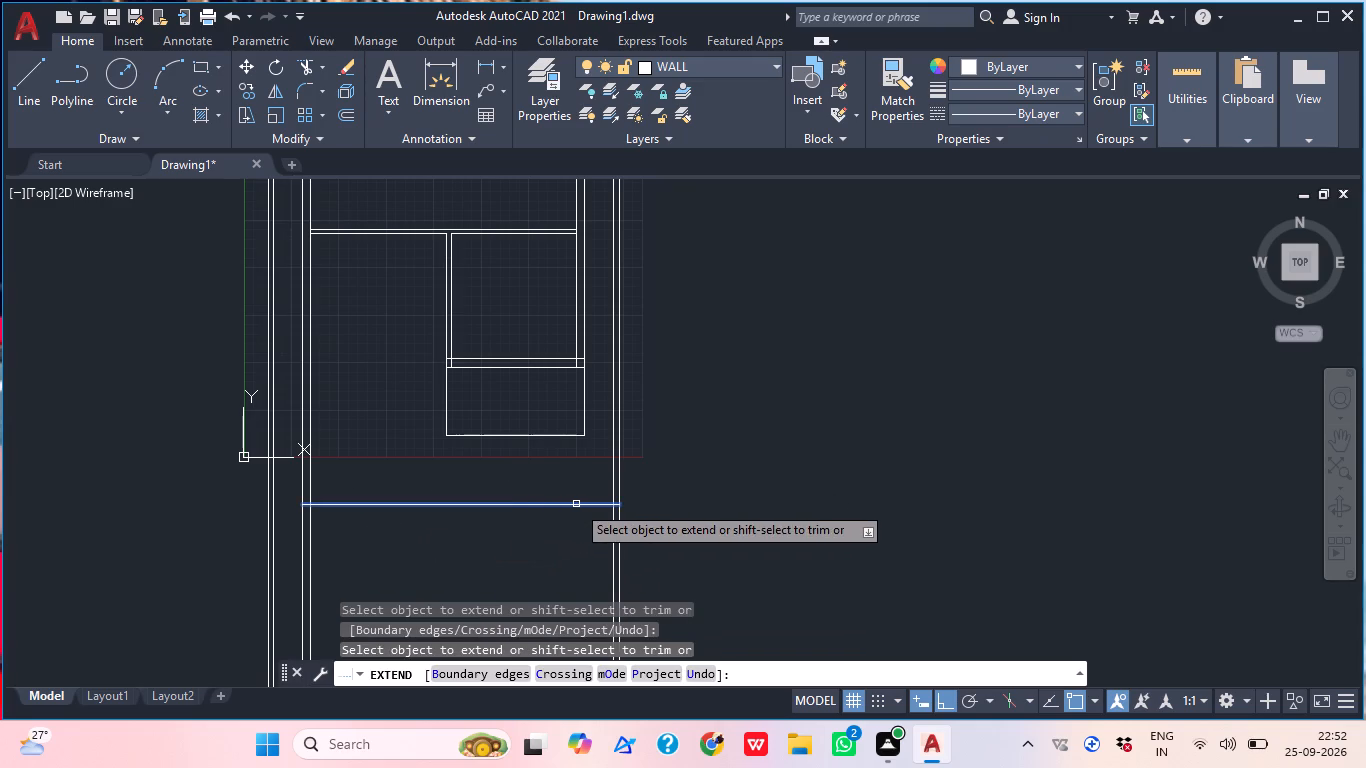
pyautogui.click(576, 504)
pyautogui.press('space')
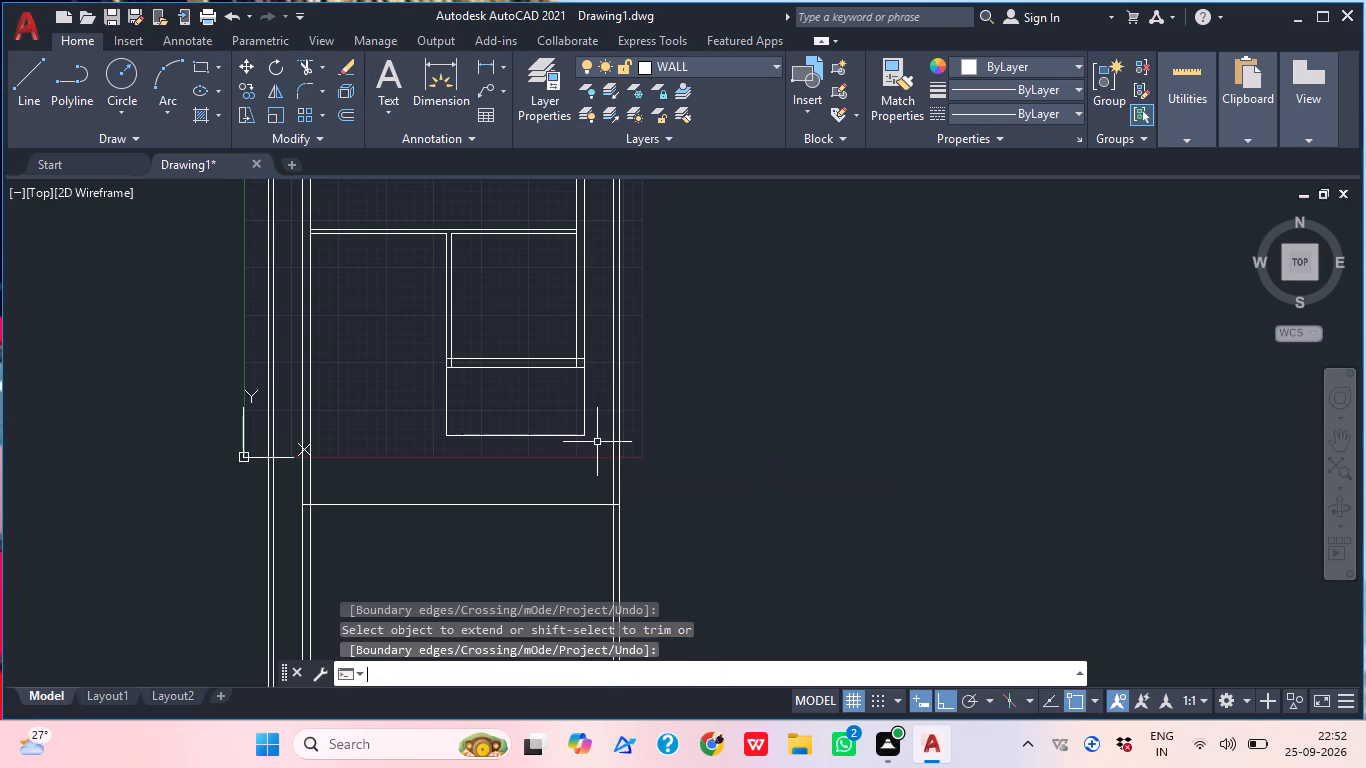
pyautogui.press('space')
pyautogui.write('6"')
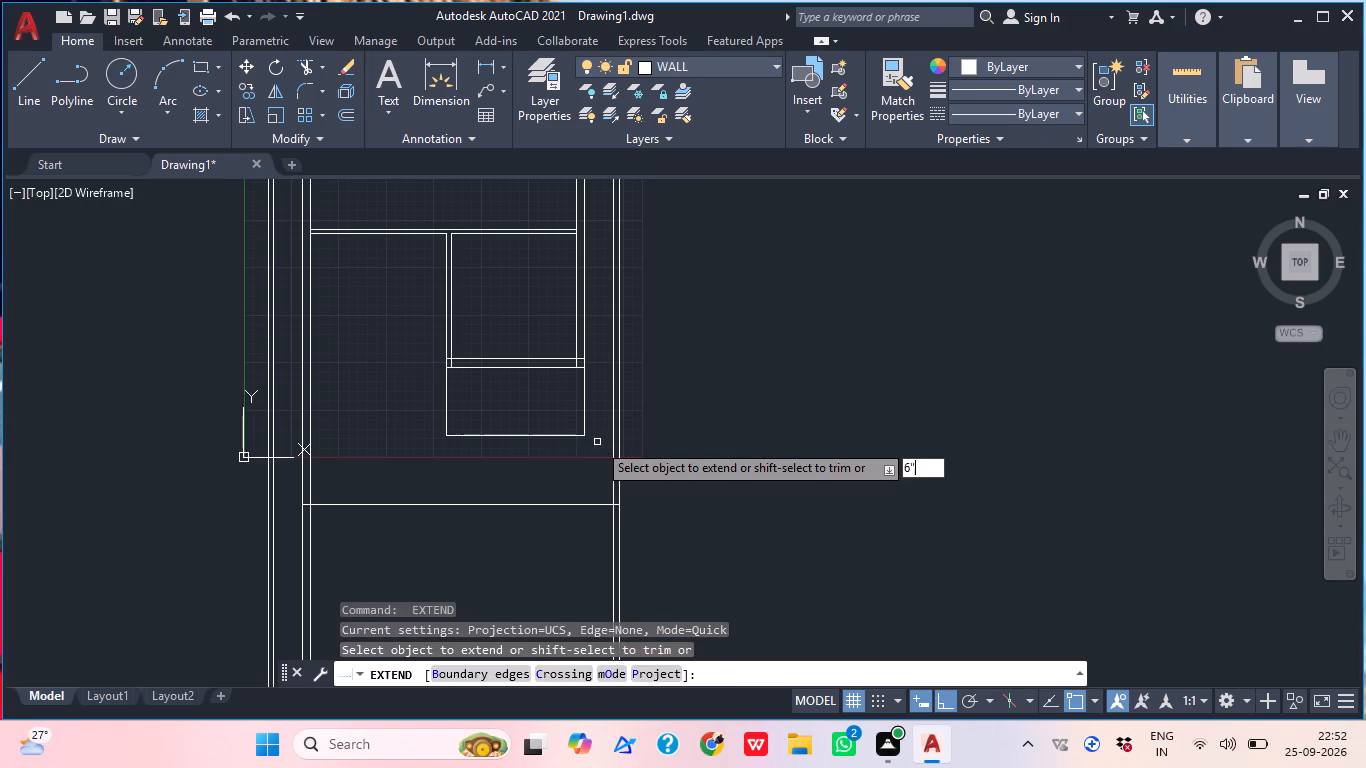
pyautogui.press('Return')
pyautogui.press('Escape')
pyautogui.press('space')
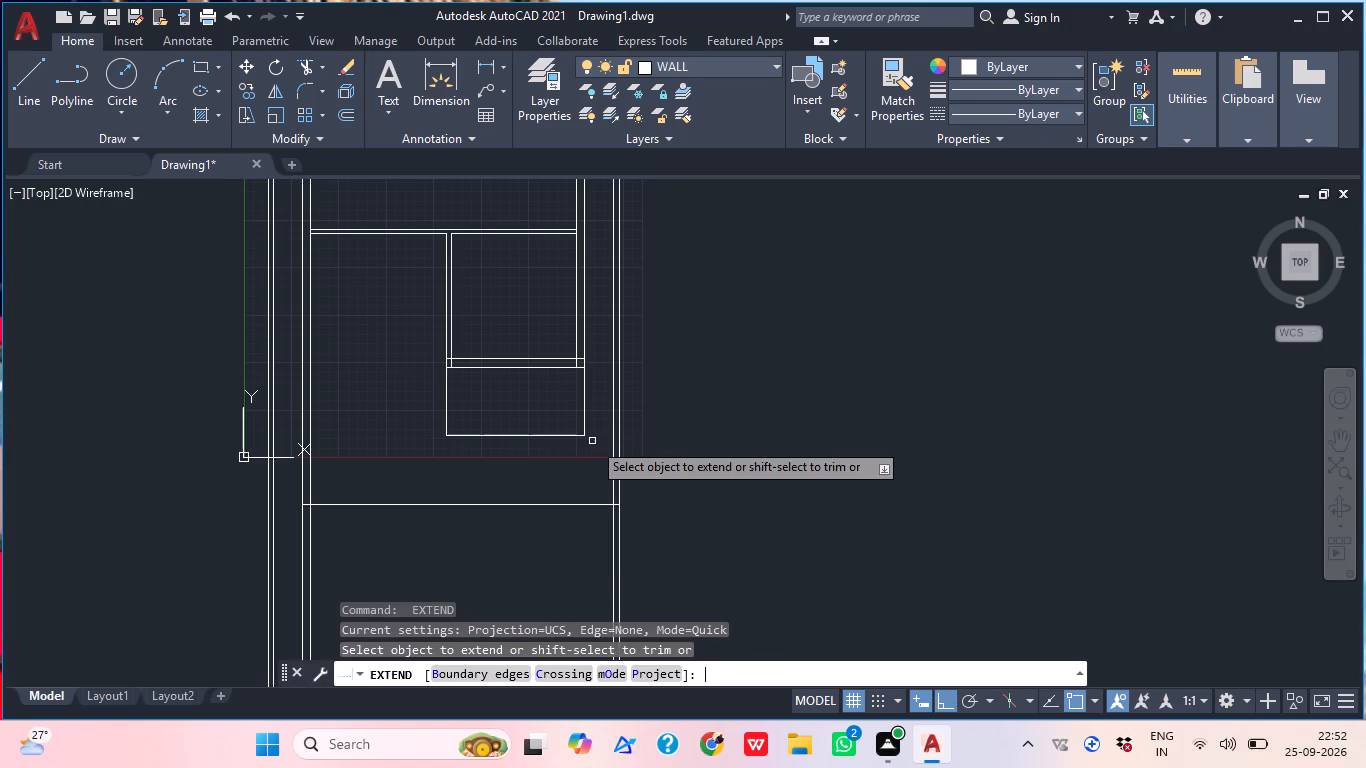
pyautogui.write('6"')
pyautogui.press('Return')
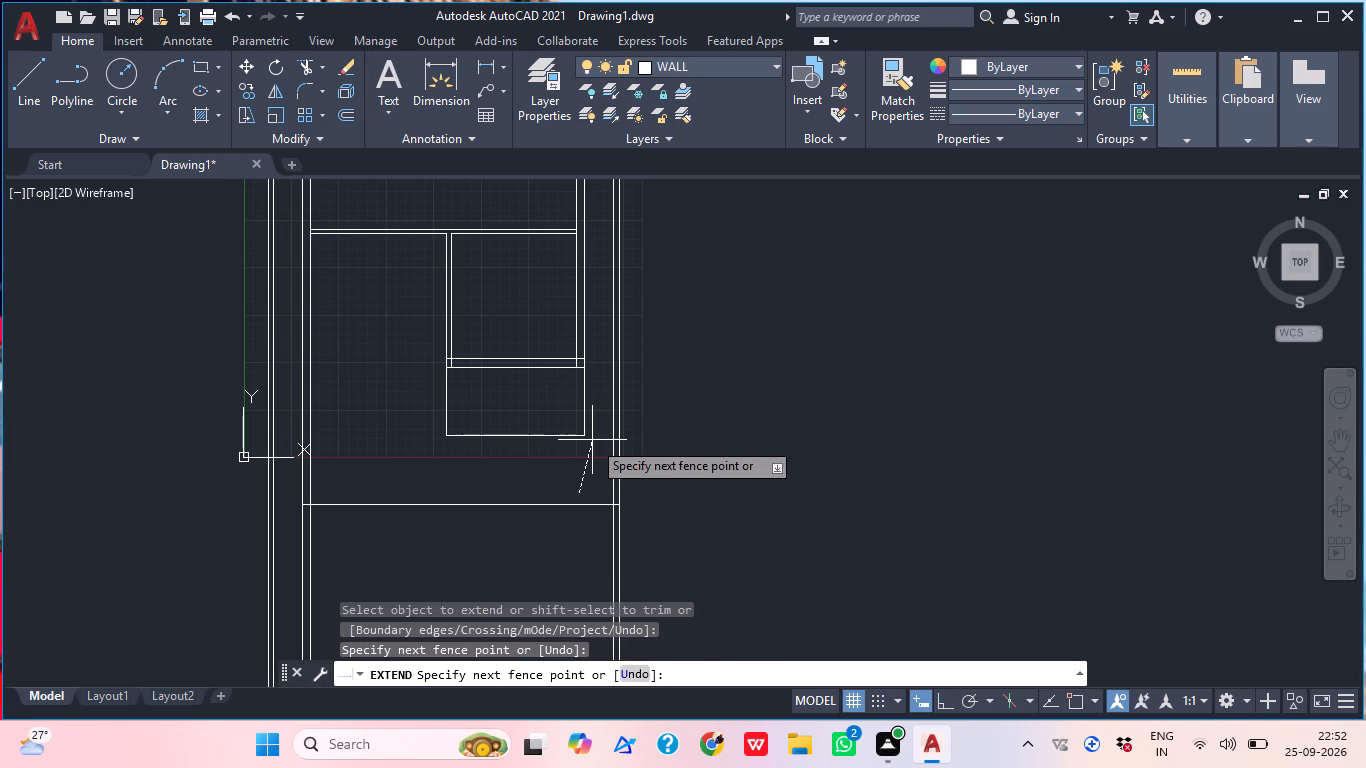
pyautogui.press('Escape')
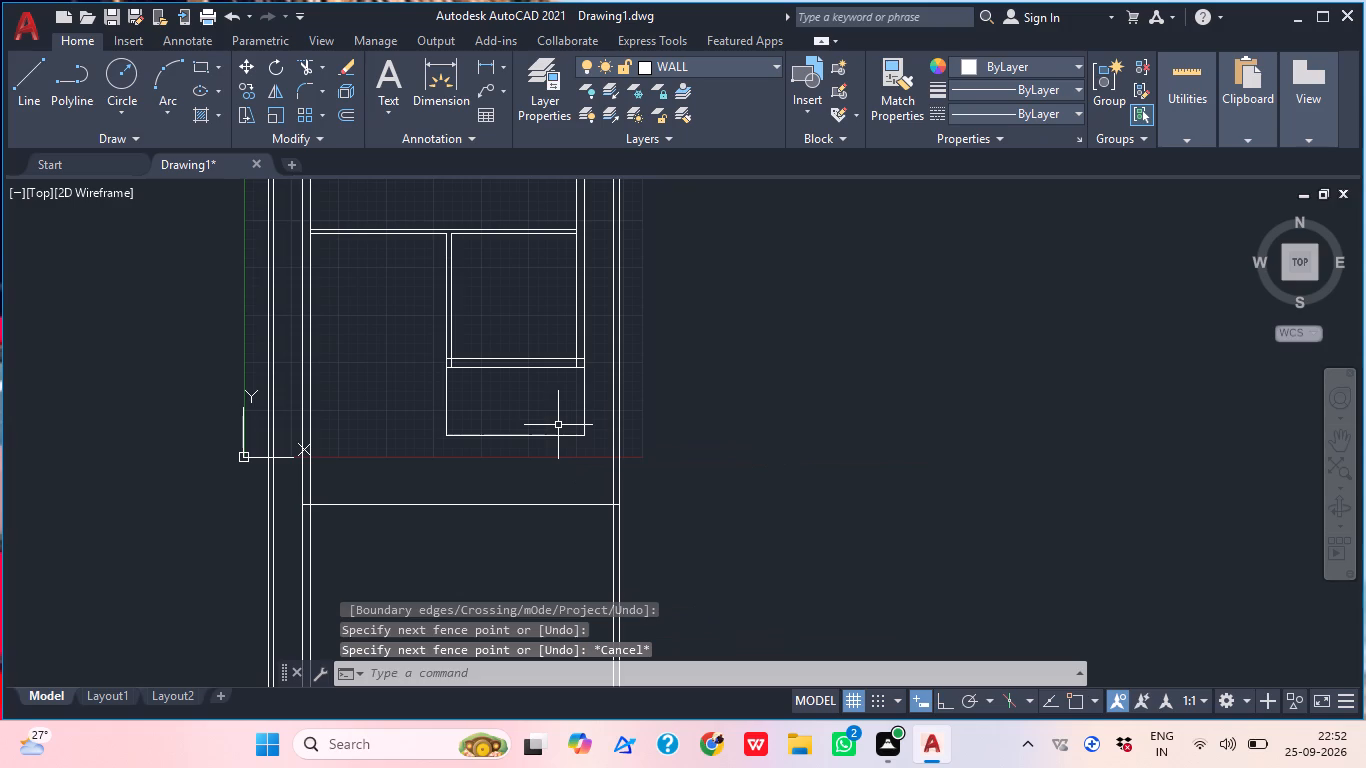
# Offset the extended bottom horizontal line 6" downward.
pyautogui.press('o')
pyautogui.press('Return')
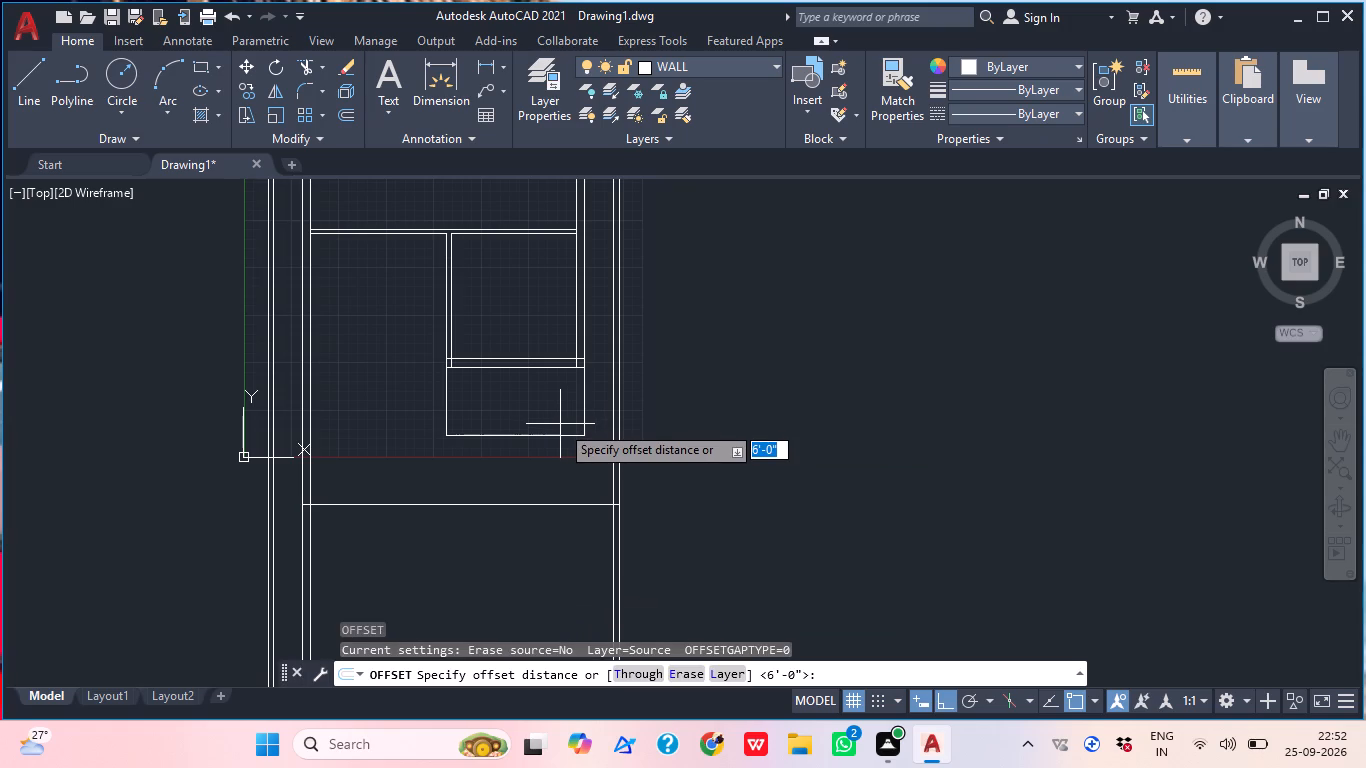
pyautogui.write('6"')
pyautogui.press('Return')
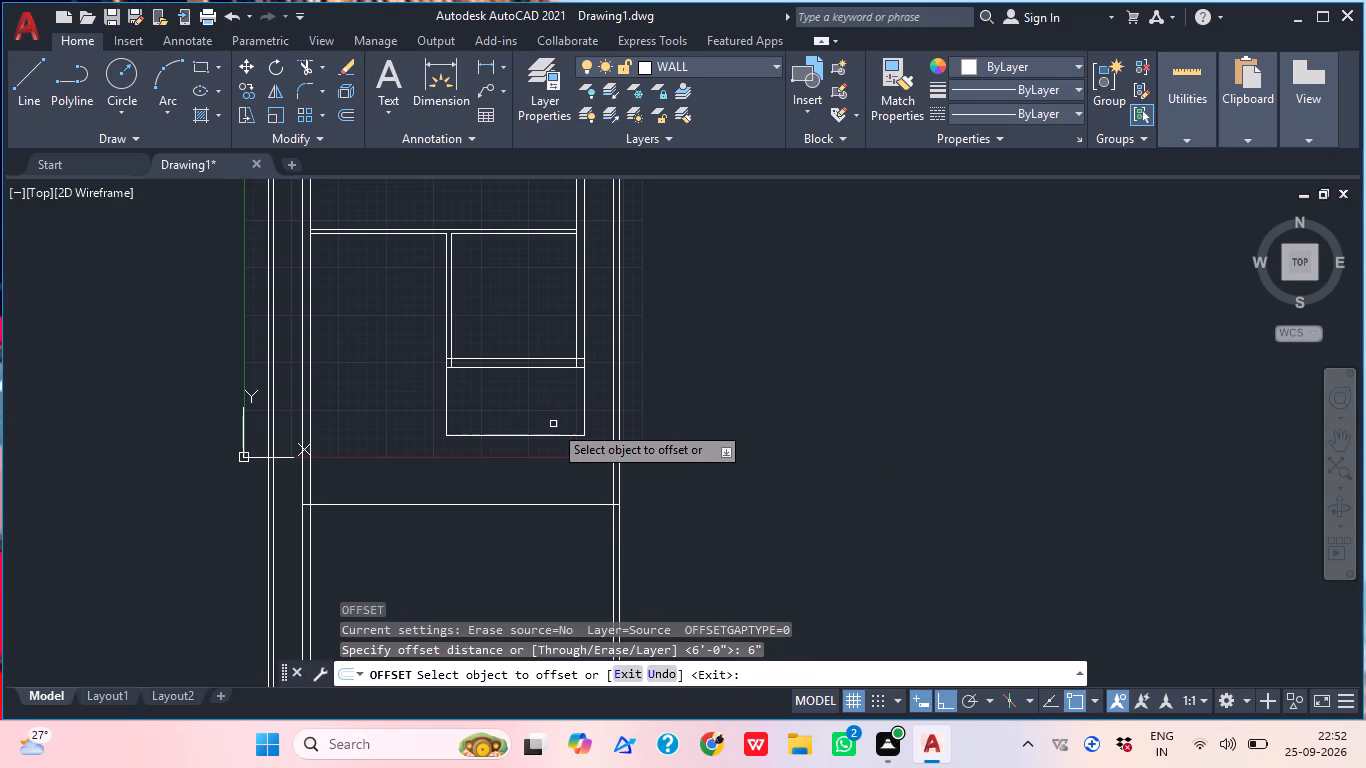
pyautogui.click(460, 504)
pyautogui.click(453, 535)
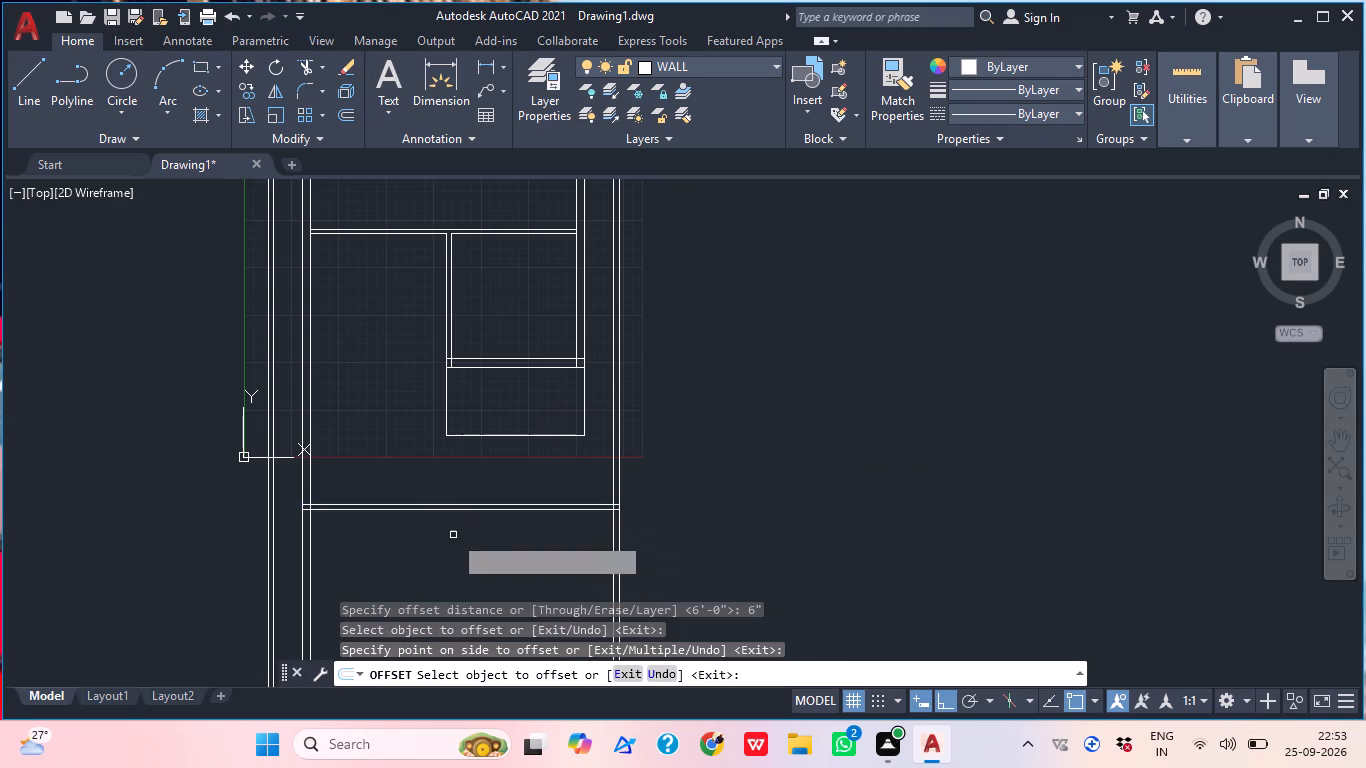
pyautogui.press('Escape')
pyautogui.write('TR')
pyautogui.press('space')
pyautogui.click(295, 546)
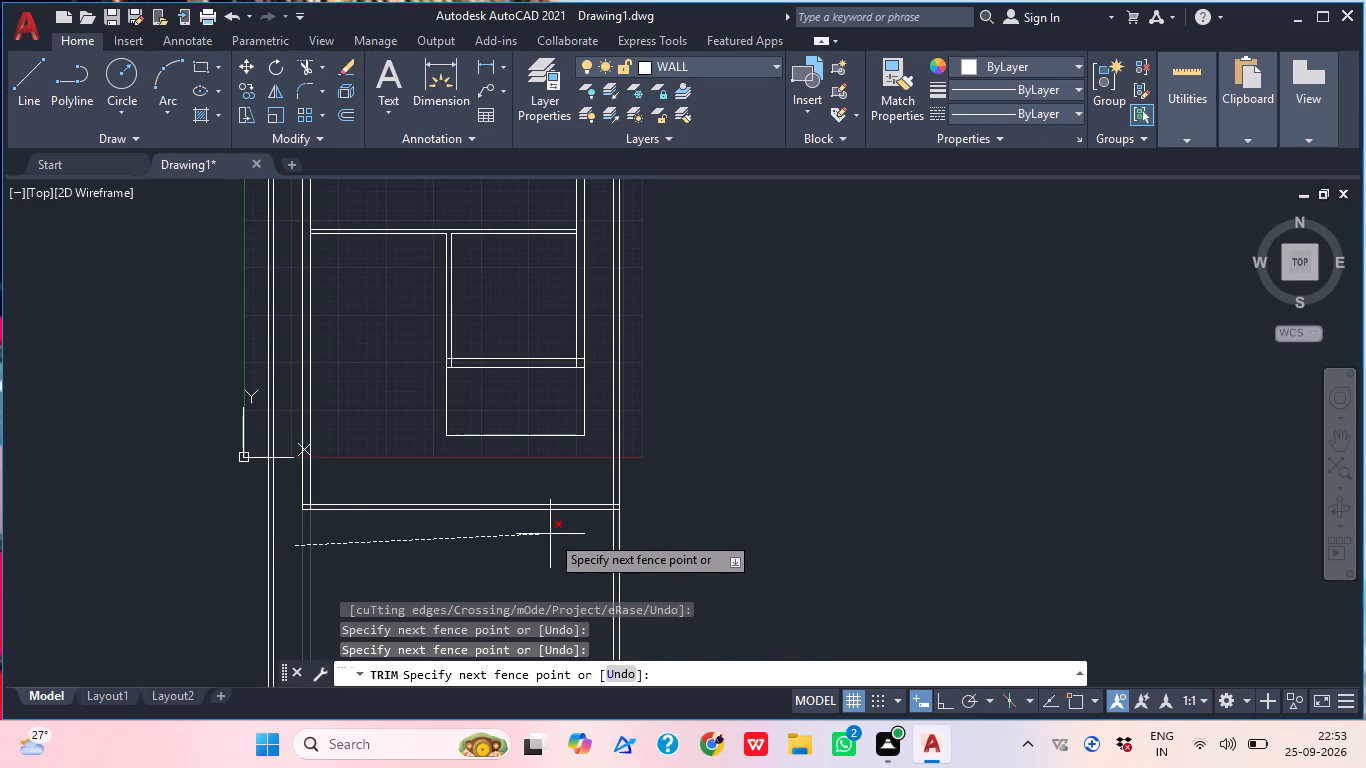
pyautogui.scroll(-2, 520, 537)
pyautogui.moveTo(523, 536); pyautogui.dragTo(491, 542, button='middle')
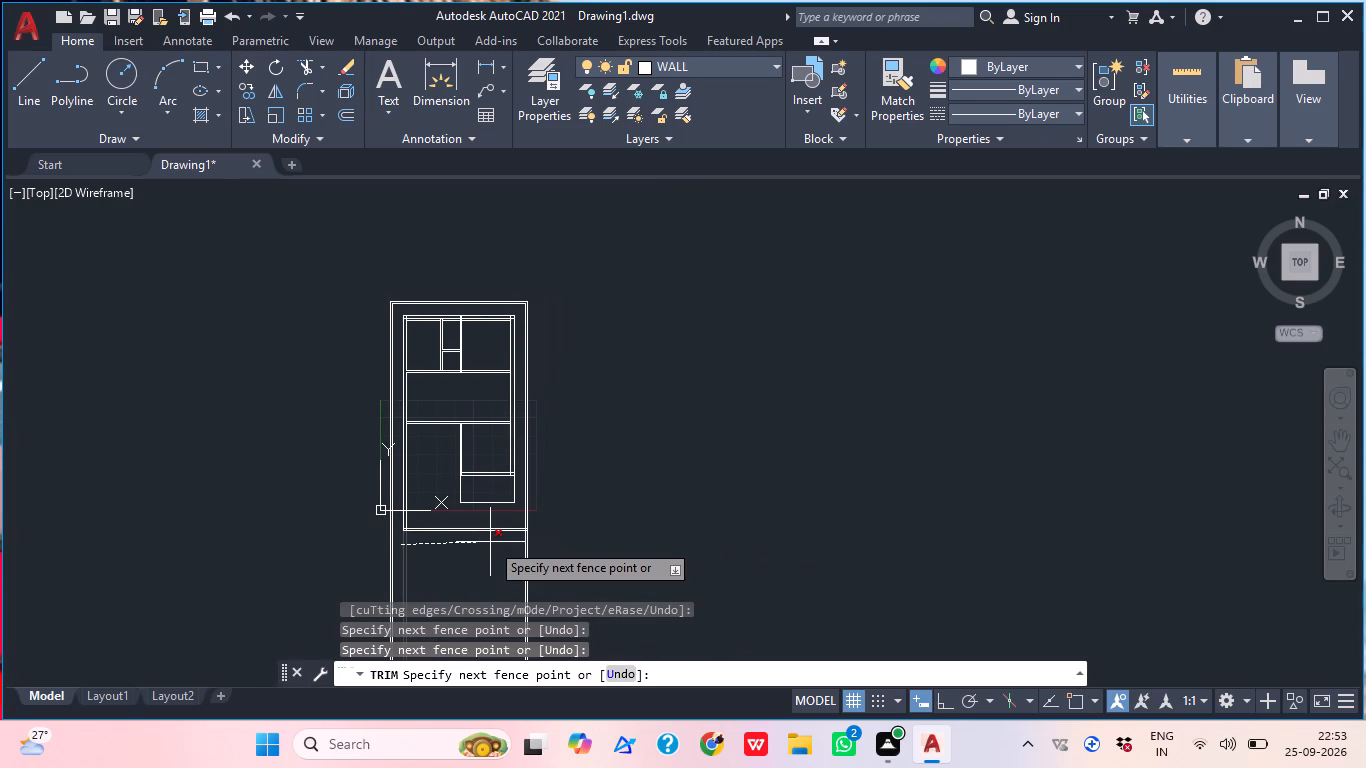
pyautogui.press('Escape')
# Extend both lines of the 6" bottom wall to the left boundary wall's outer line.
pyautogui.write('EX')
pyautogui.press('space')
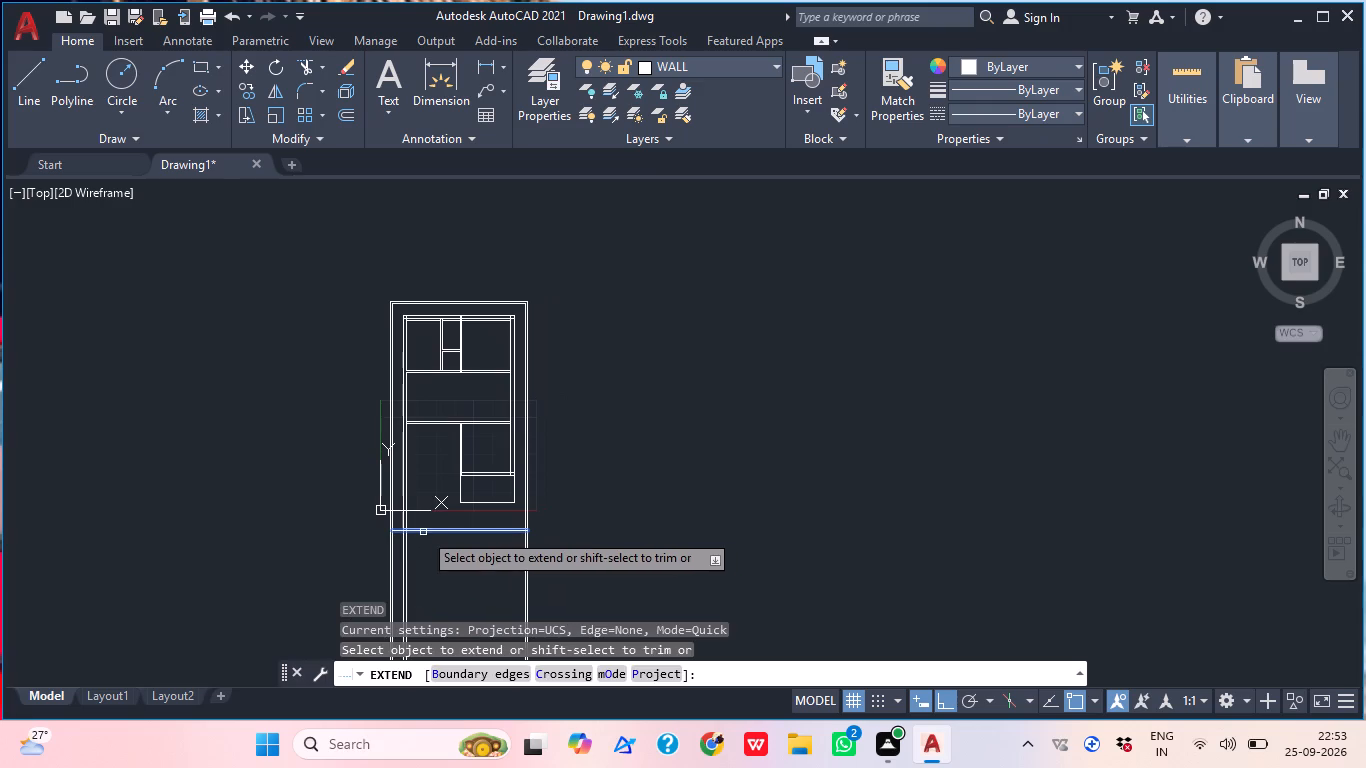
pyautogui.click(419, 532)
pyautogui.scroll(3, 419, 529)
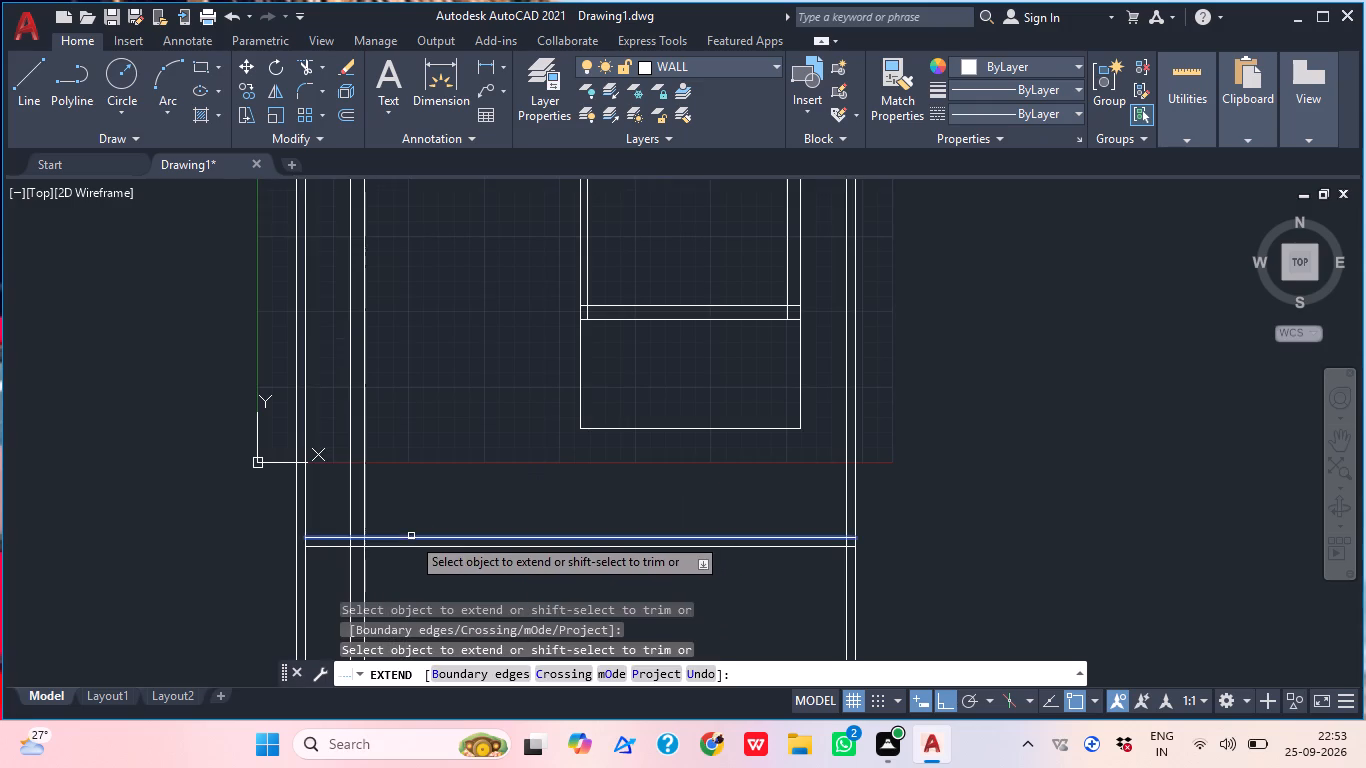
pyautogui.click(411, 536)
pyautogui.click(393, 549)
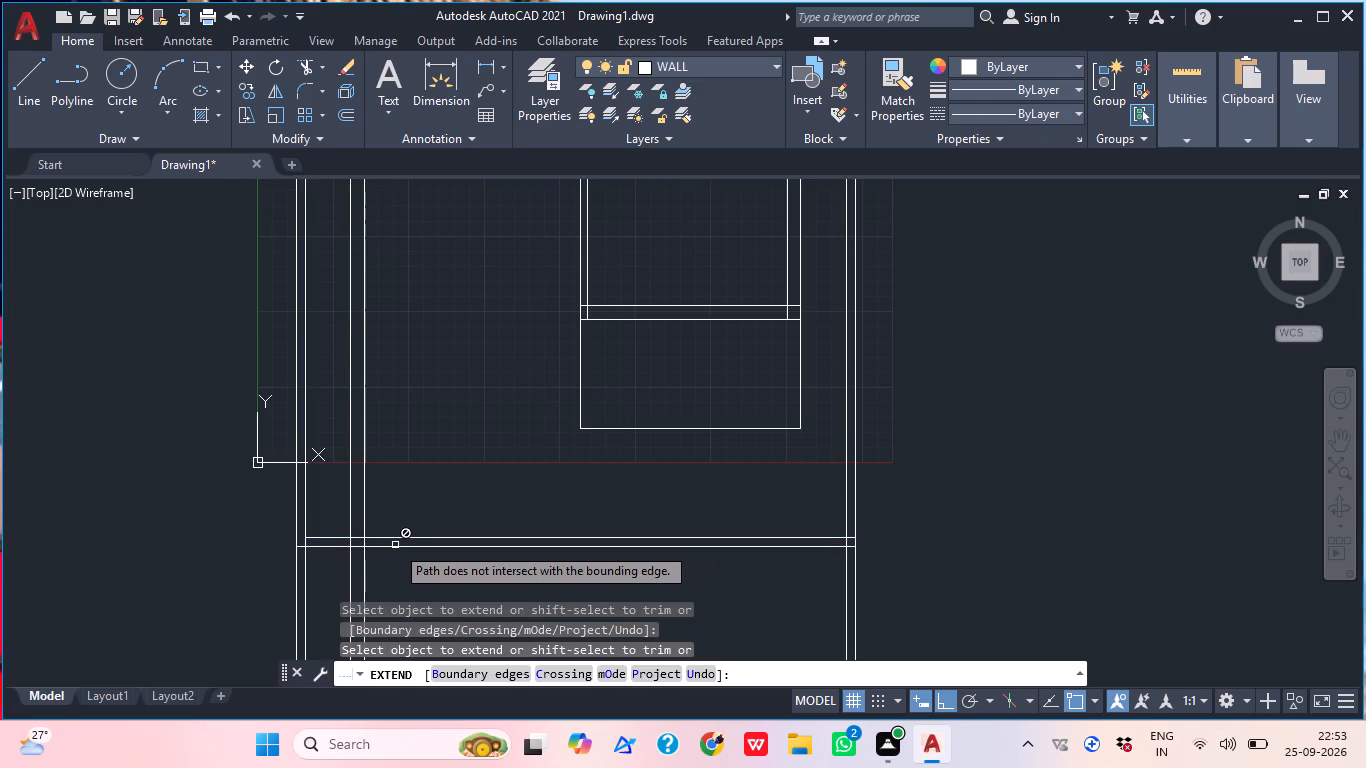
pyautogui.click(398, 539)
pyautogui.press('Escape')
# Trim all vertical boundary and house wall lines running below the 6" bottom wall.
pyautogui.write('TR')
pyautogui.press('space')
pyautogui.click(196, 549)
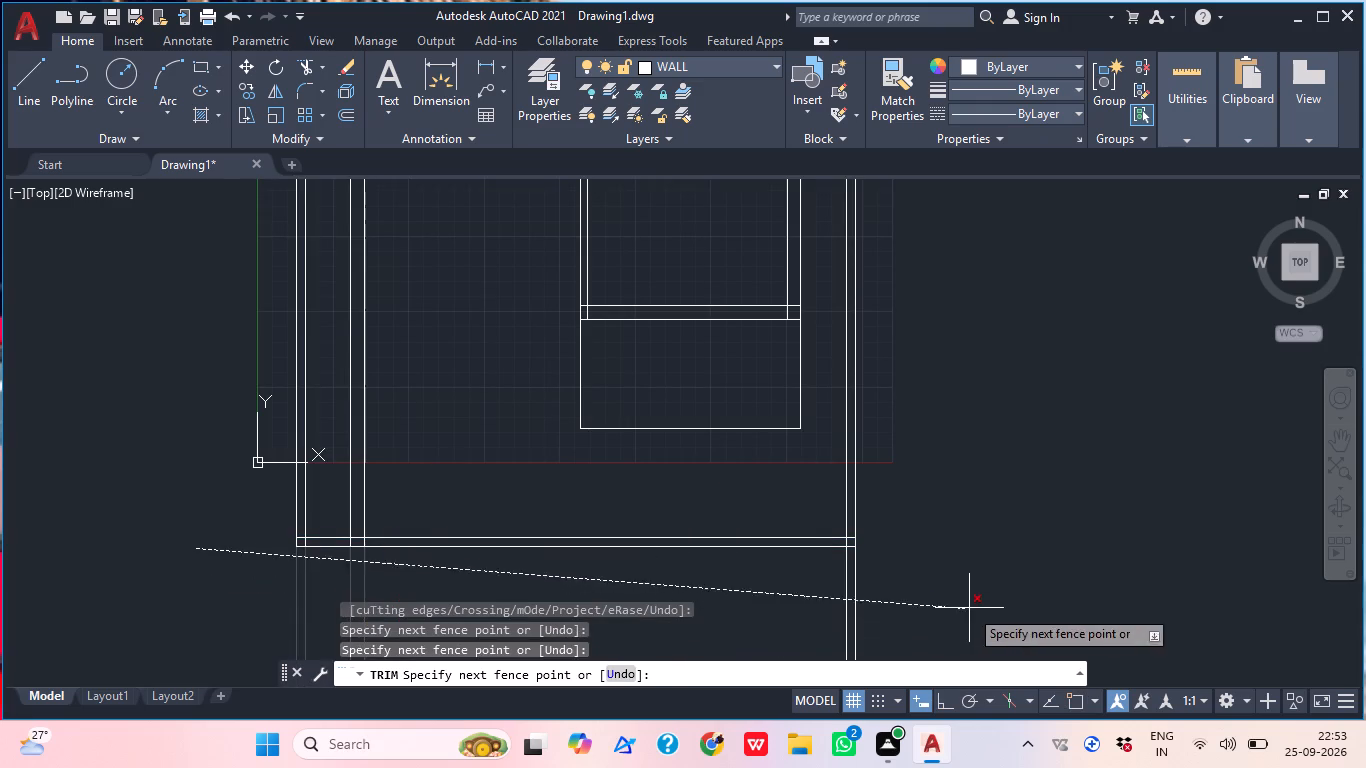
pyautogui.click(953, 600)
pyautogui.press('Escape')
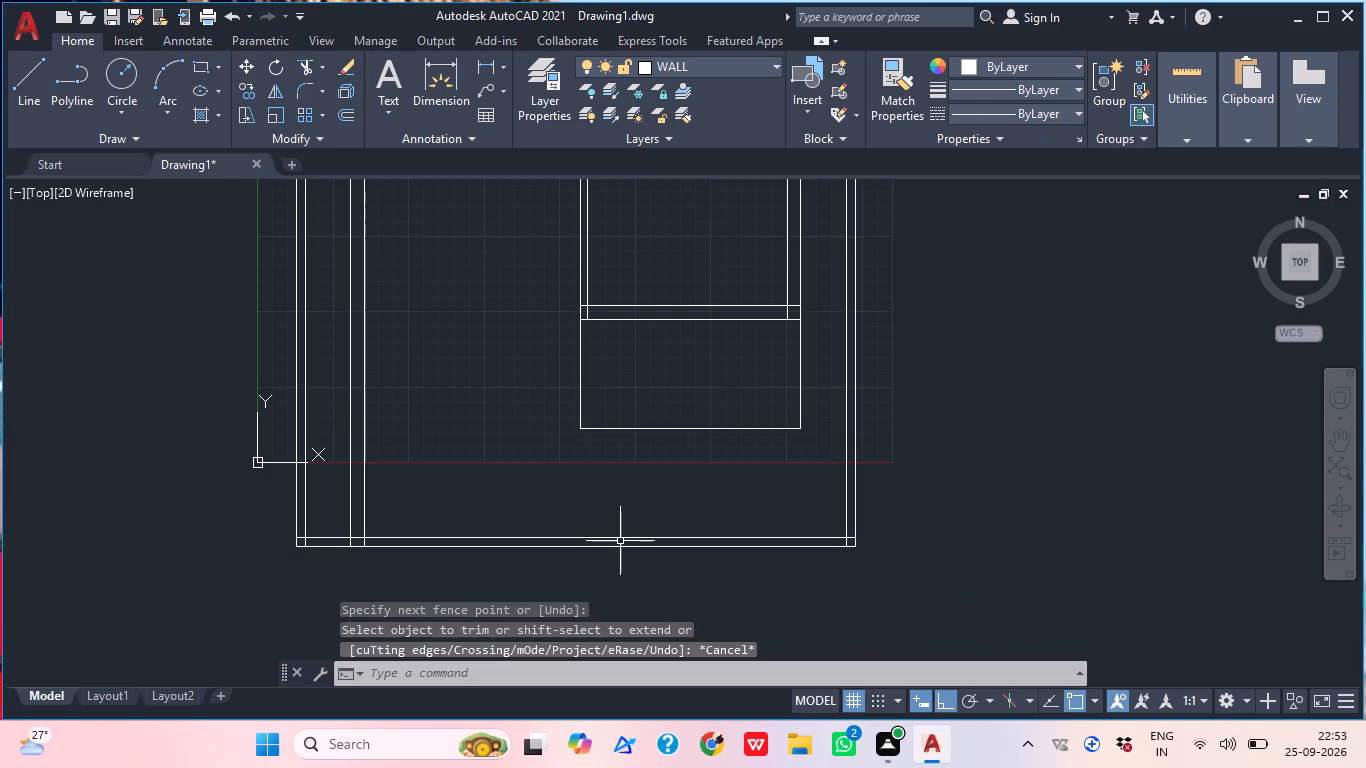
# Trim the overlapping lines where the bottom wall meets the house's left wall and the left boundary wall's corner.
pyautogui.press('t')
pyautogui.press('r')
pyautogui.press('space')
pyautogui.scroll(2, 350, 530)
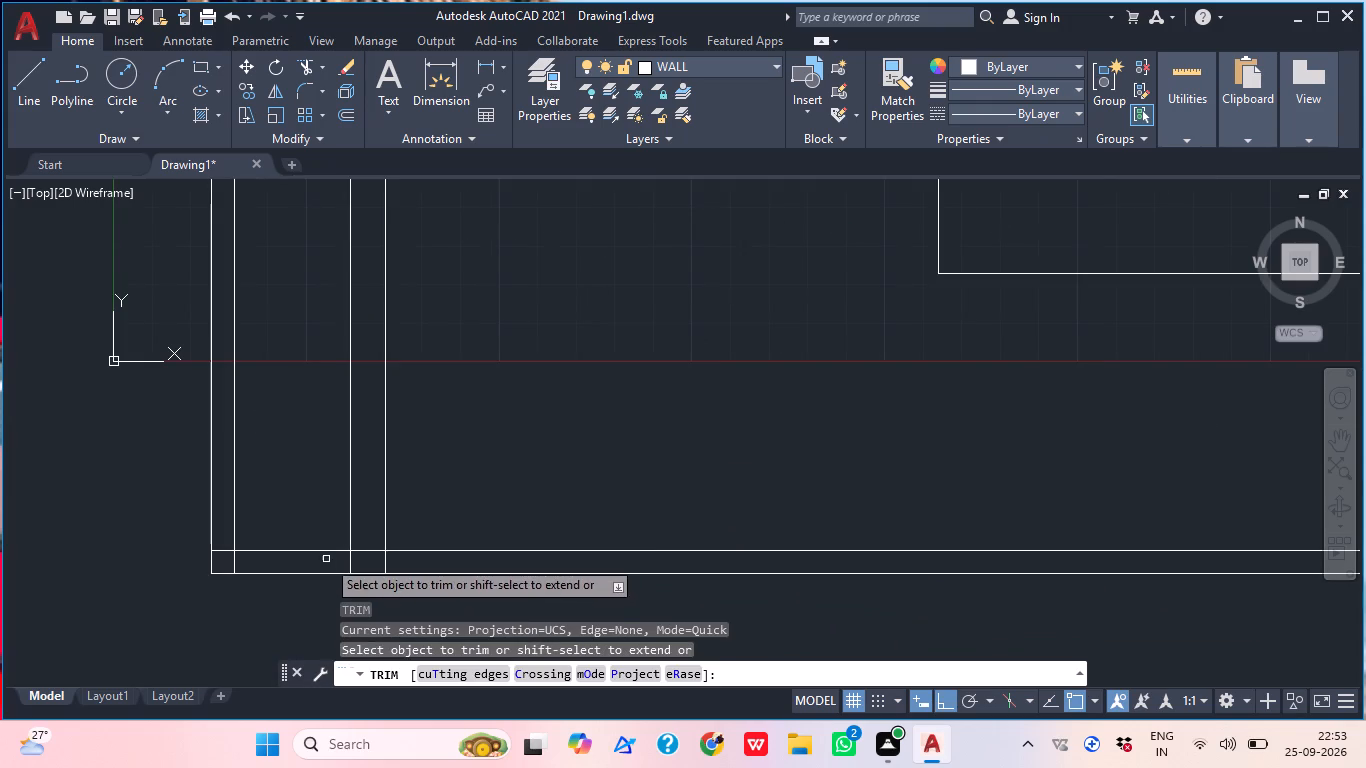
pyautogui.click(328, 557)
pyautogui.click(404, 561)
pyautogui.click(380, 561)
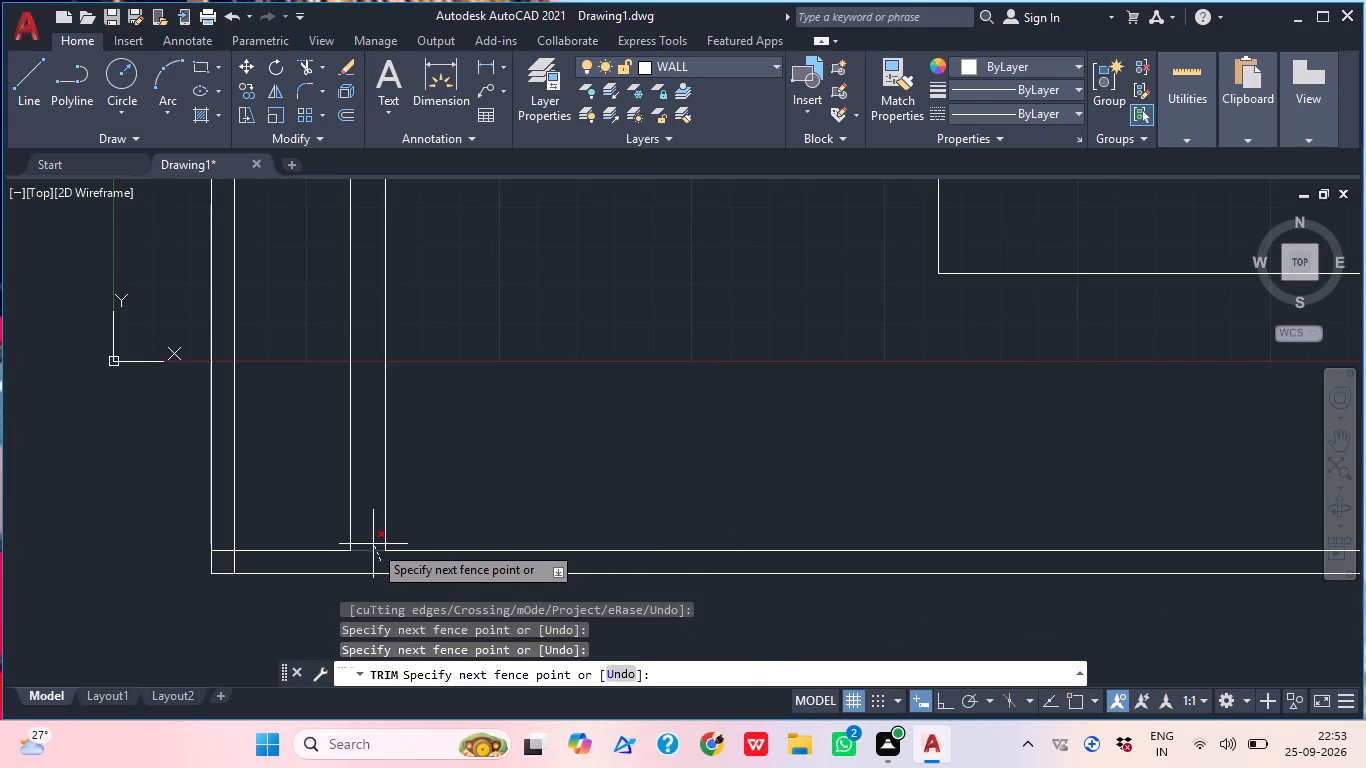
pyautogui.click(373, 542)
pyautogui.click(223, 544)
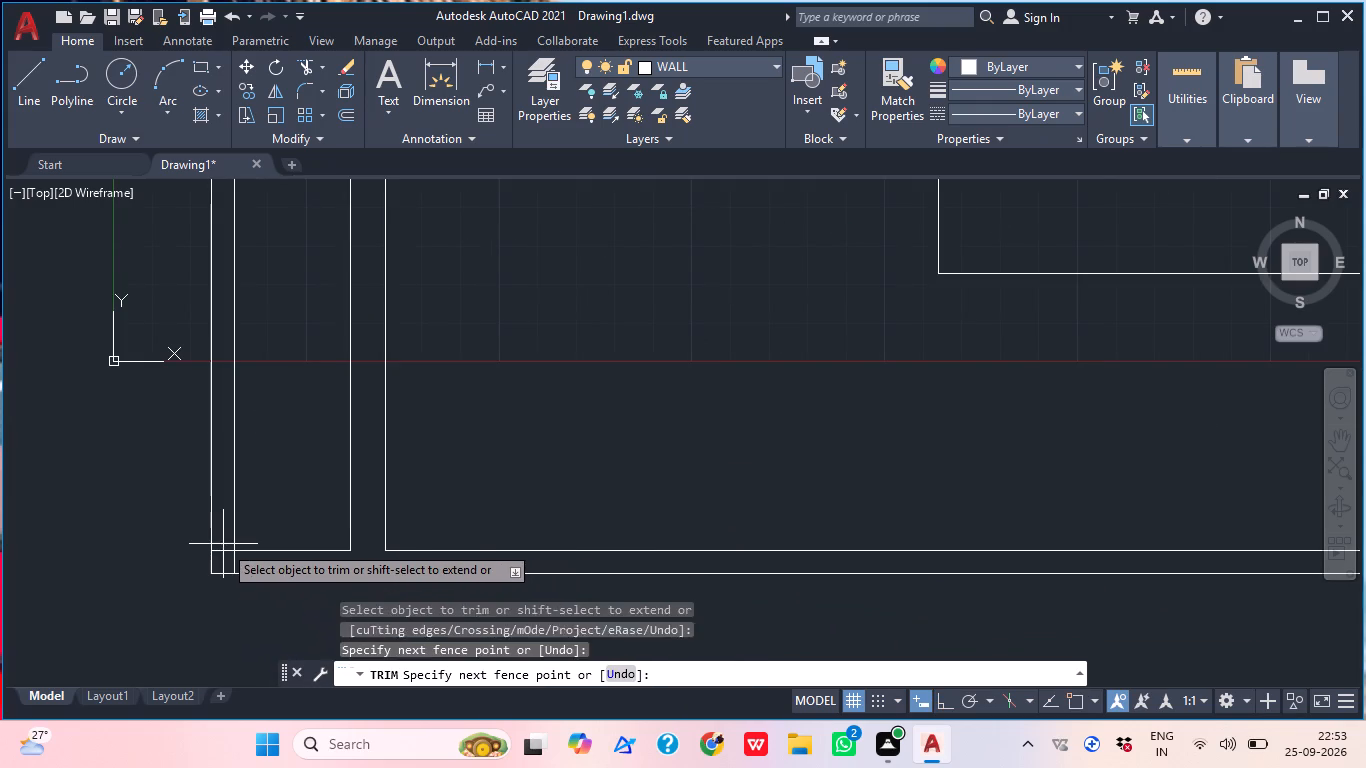
pyautogui.click(240, 565)
# Trim the overlapping inner lines at the corner of the bottom wall and the right boundary wall.
pyautogui.moveTo(418, 525); pyautogui.dragTo(367, 524, button='middle')
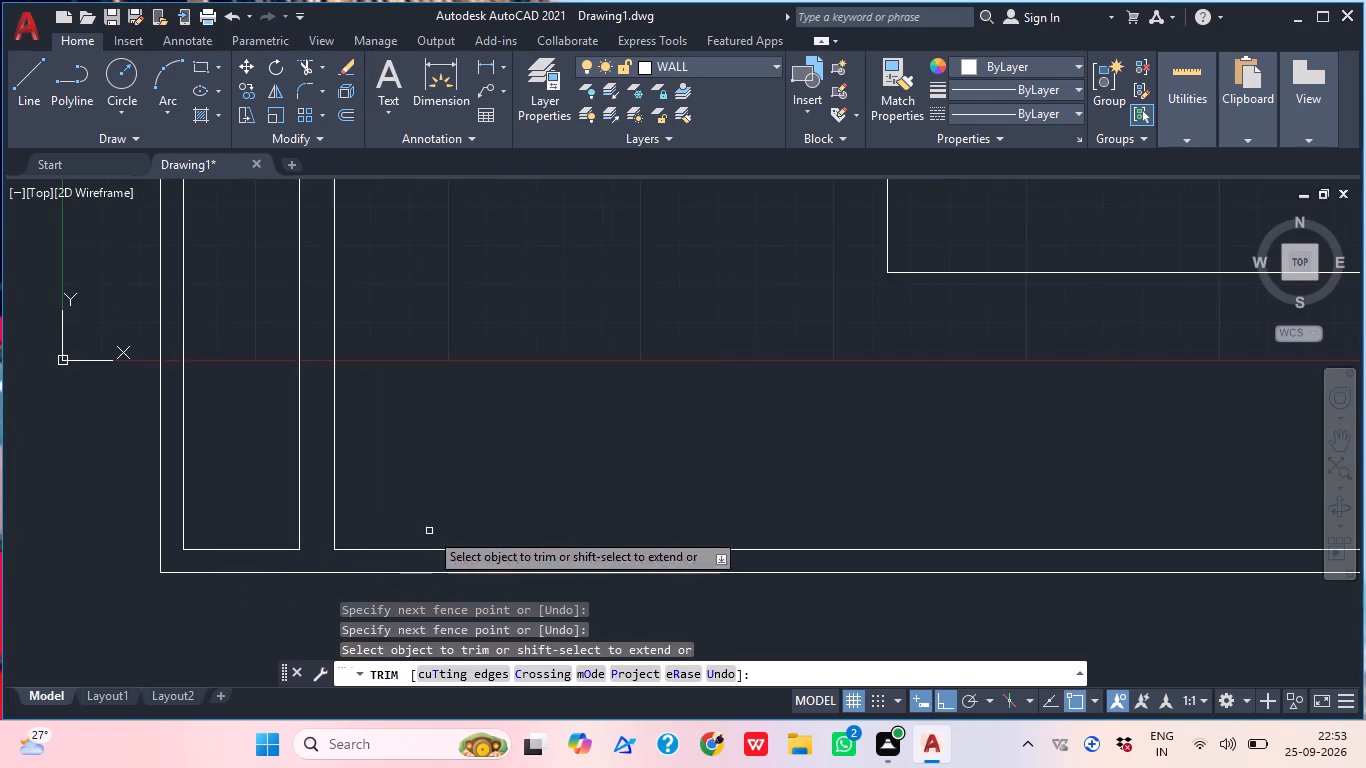
pyautogui.scroll(-5, 430, 530)
pyautogui.scroll(3, 513, 501)
pyautogui.moveTo(622, 572); pyautogui.dragTo(467, 487, button='middle')
pyautogui.scroll(3, 467, 487)
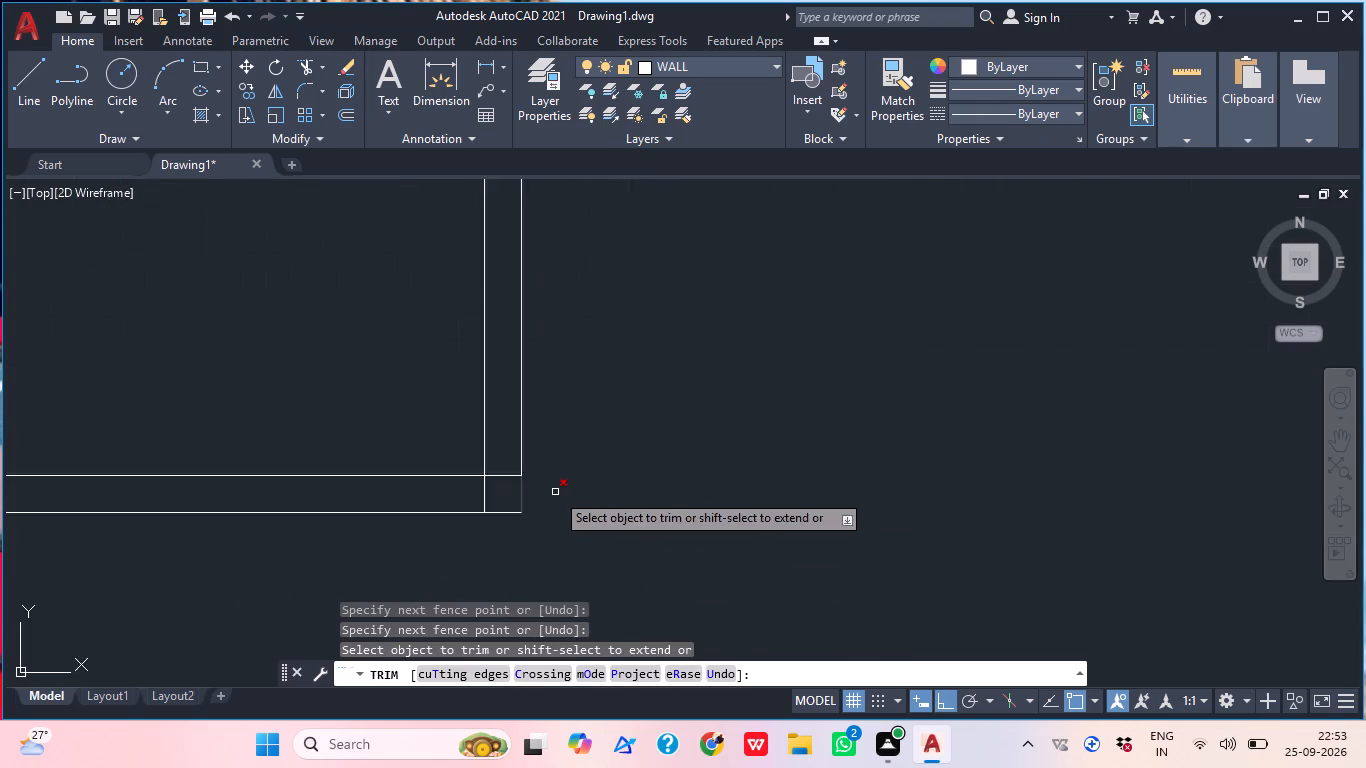
pyautogui.scroll(1, 555, 492)
pyautogui.click(436, 485)
pyautogui.click(461, 484)
pyautogui.moveTo(461, 483); pyautogui.dragTo(470, 474)
pyautogui.click(478, 462)
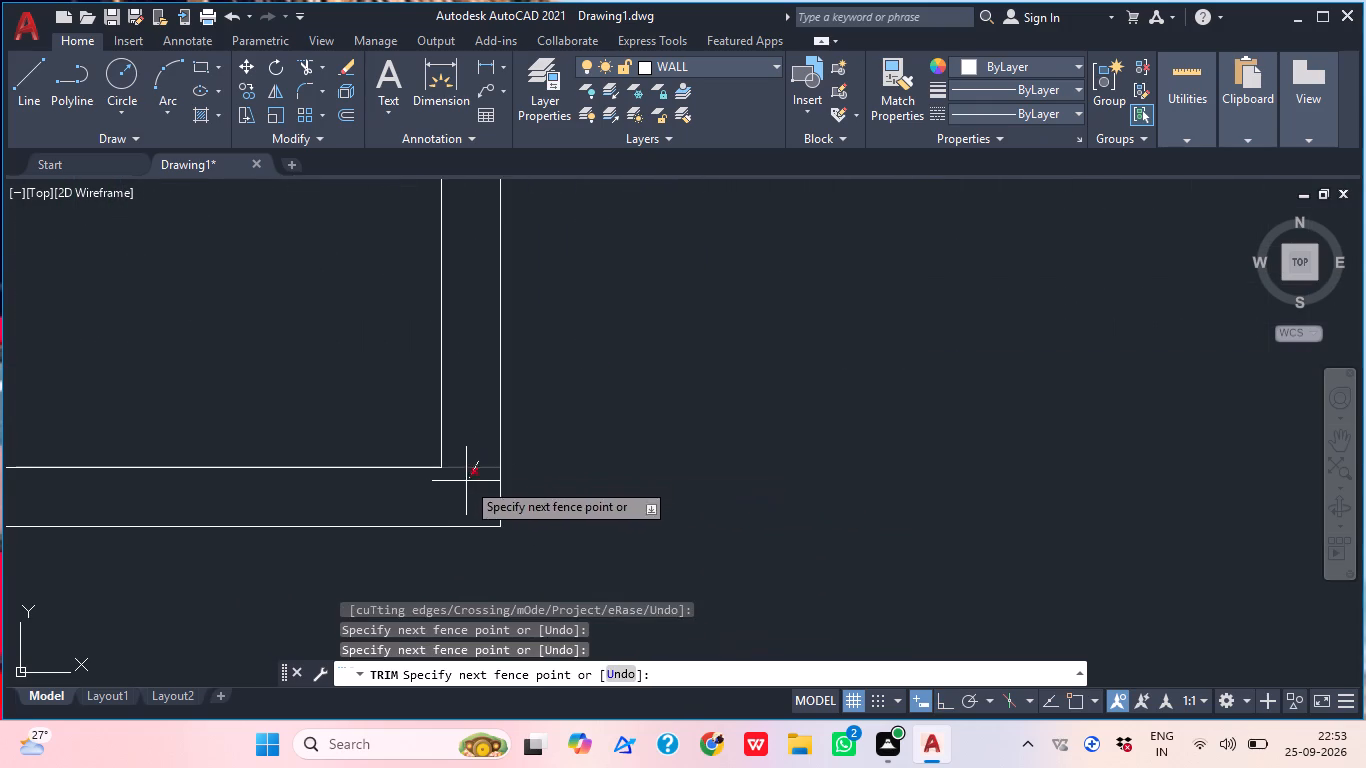
pyautogui.moveTo(456, 497); pyautogui.dragTo(465, 490)
pyautogui.press('Escape')
# Move the entire plan about 9' straight up, using the boundary wall's top-left outer corner as the base point.
pyautogui.scroll(-1, 471, 471)
pyautogui.scroll(1, 471, 471)
pyautogui.scroll(-1, 471, 471)
pyautogui.moveTo(511, 470); pyautogui.dragTo(486, 511, button='middle')
pyautogui.scroll(-4, 498, 460)
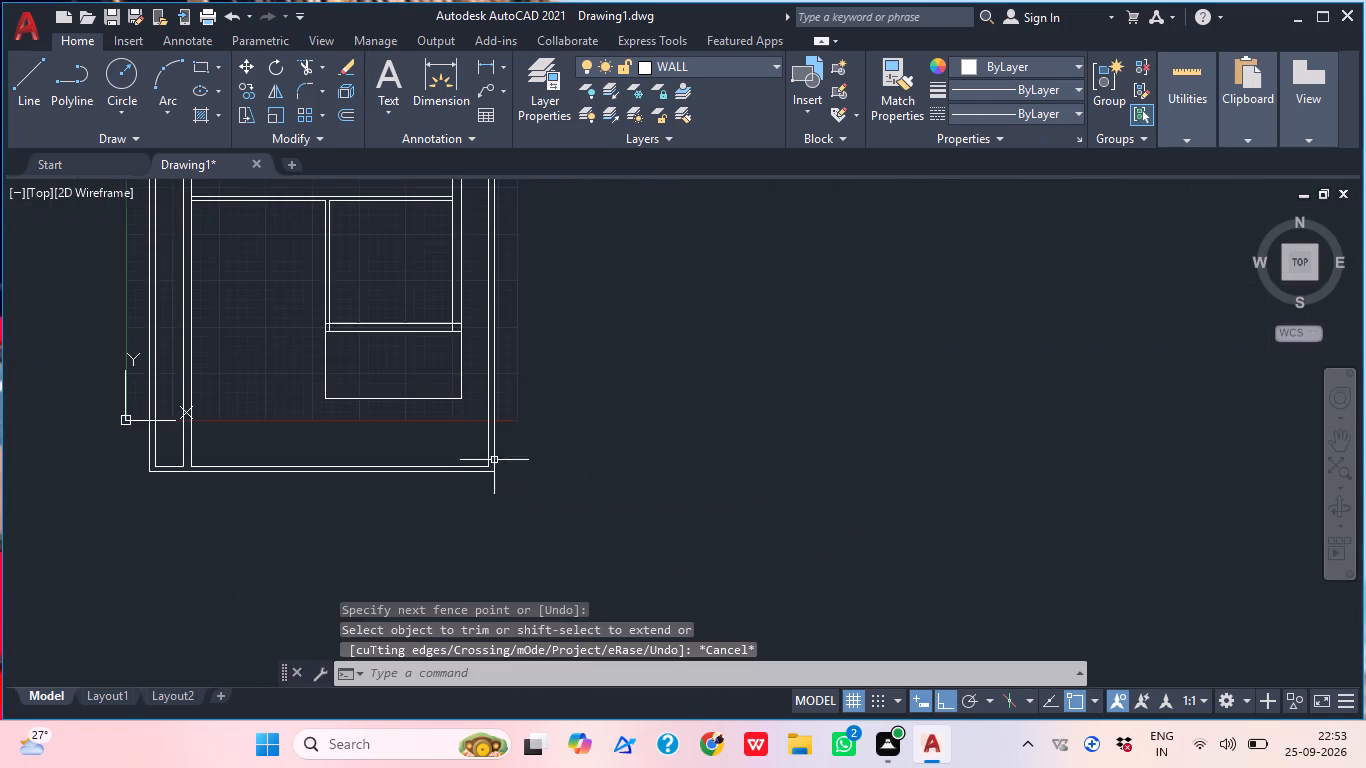
pyautogui.moveTo(437, 453); pyautogui.dragTo(462, 489, button='middle')
pyautogui.scroll(2, 195, 452)
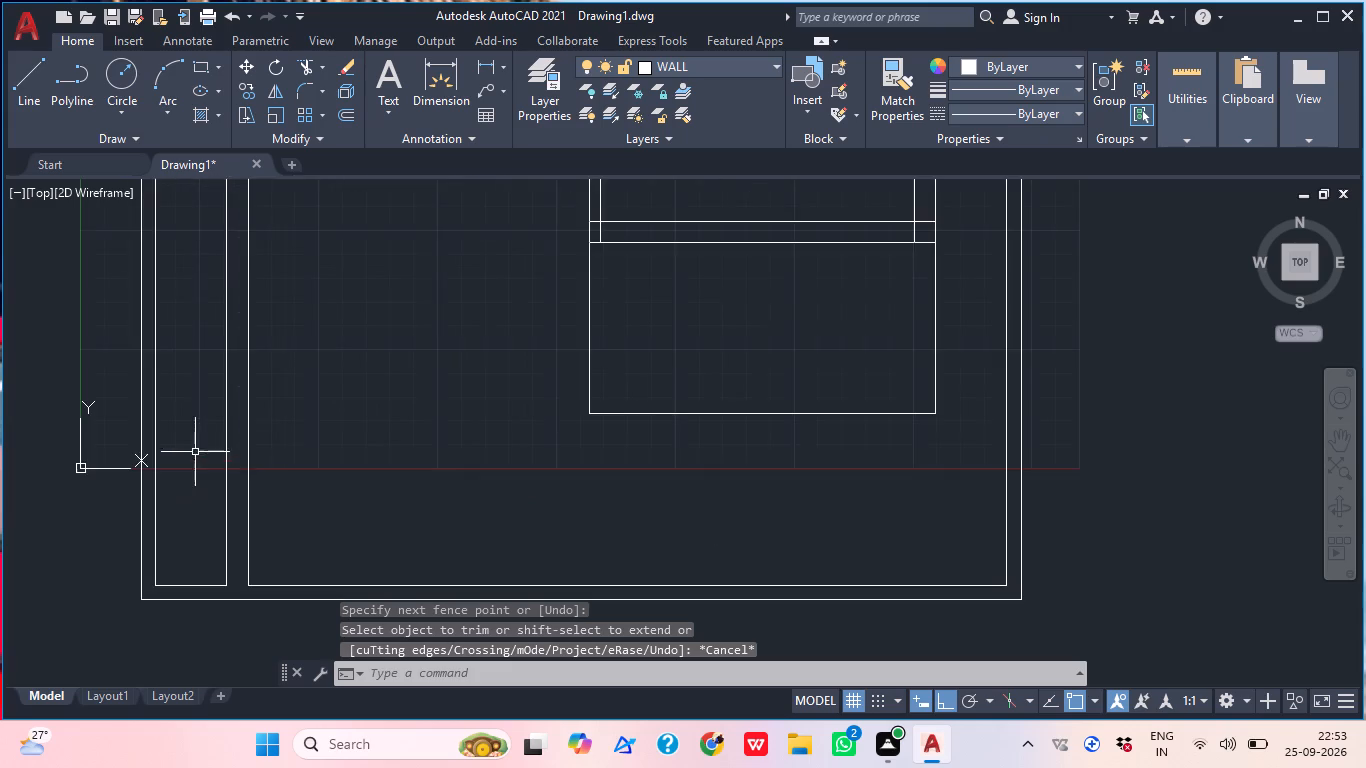
pyautogui.scroll(-4, 203, 445)
pyautogui.click(390, 501)
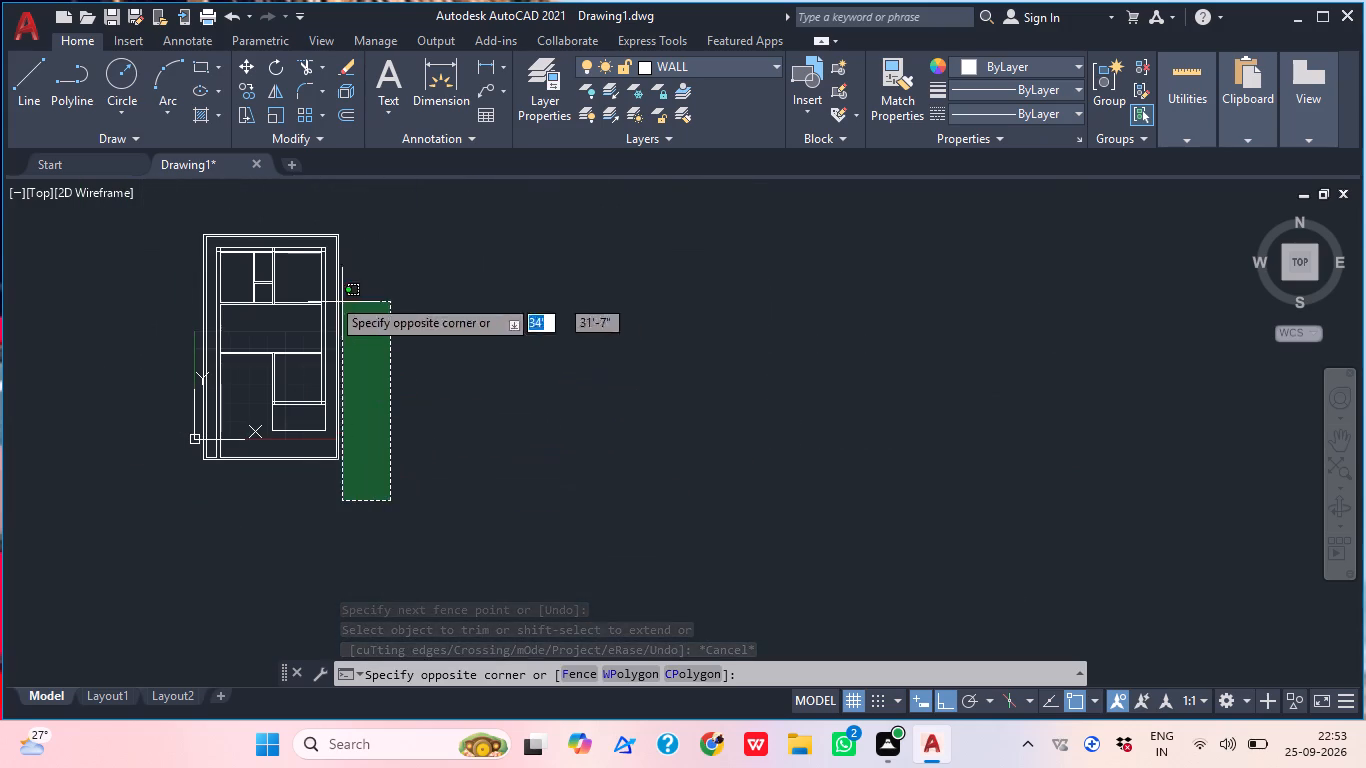
pyautogui.click(125, 208)
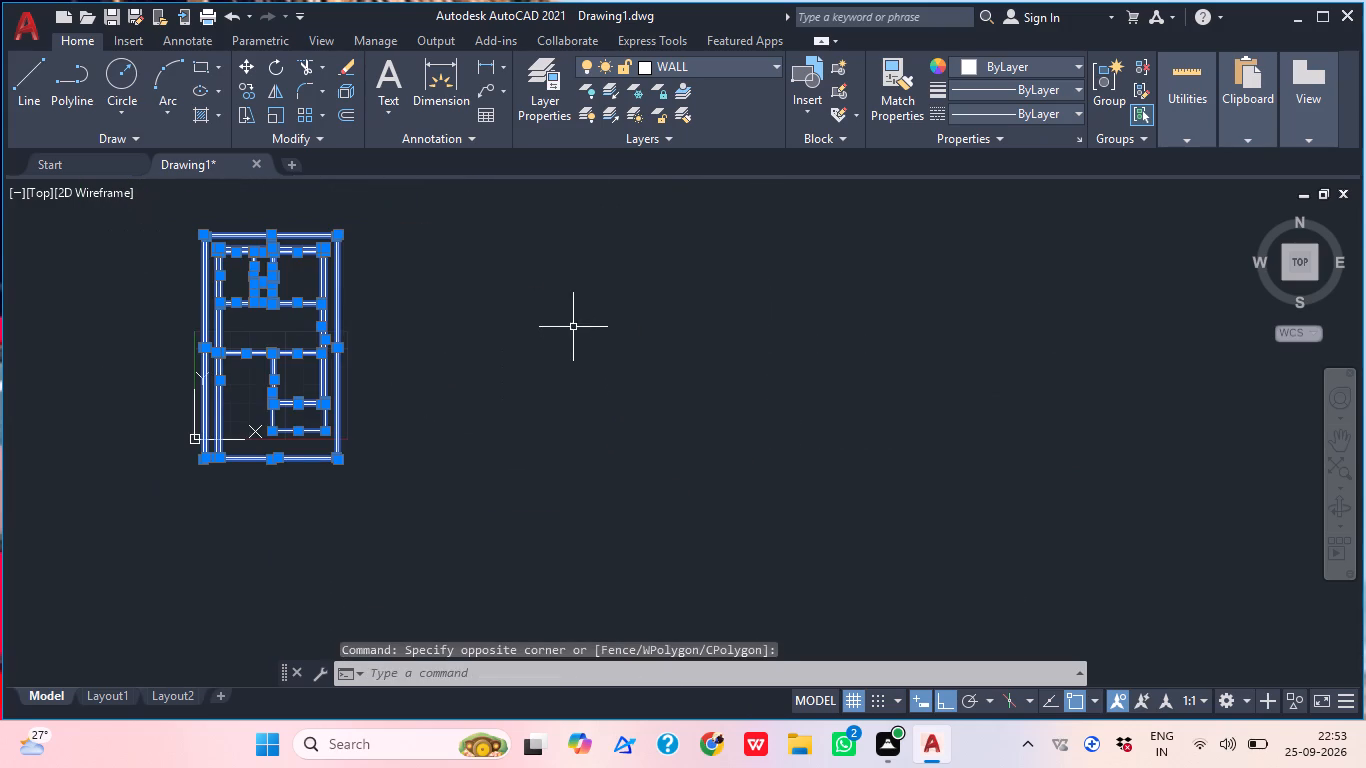
pyautogui.press('m')
pyautogui.press('space')
pyautogui.moveTo(303, 276); pyautogui.dragTo(314, 373, button='middle')
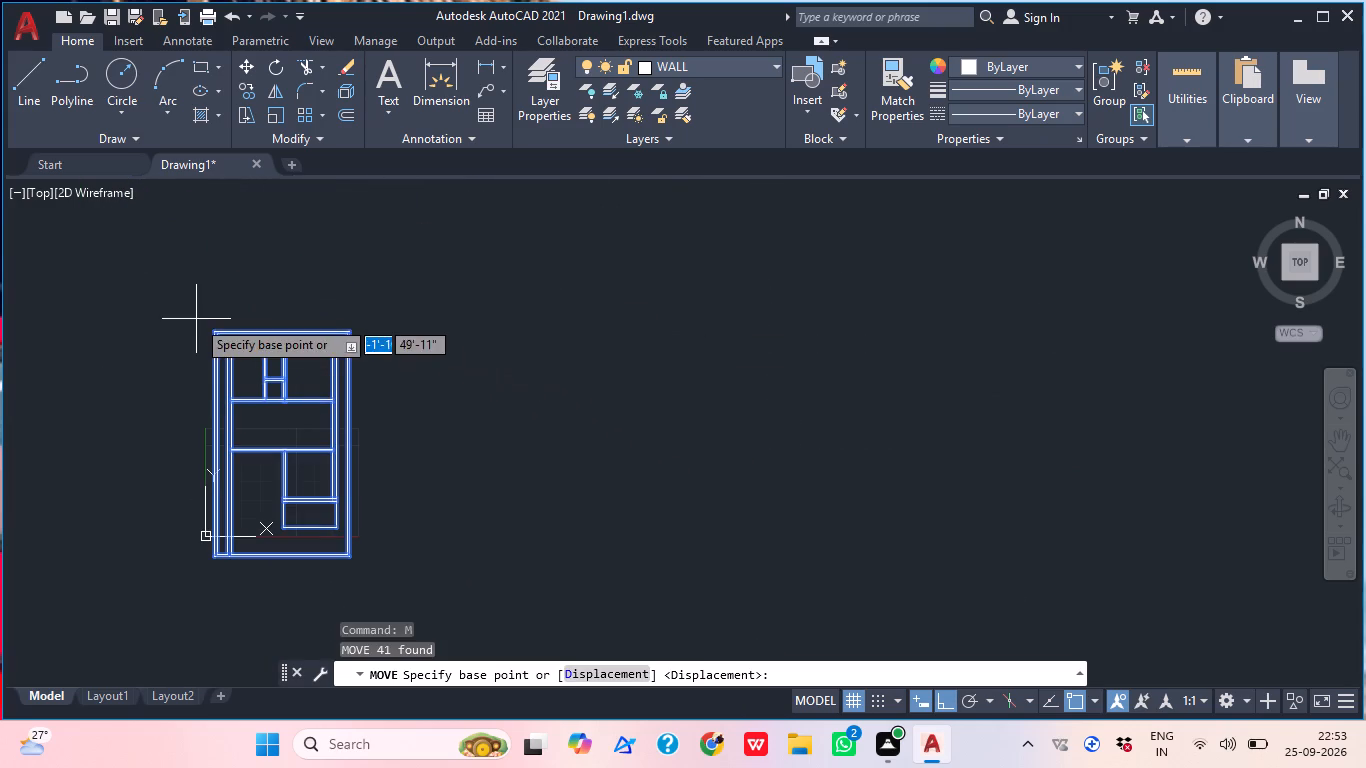
pyautogui.scroll(2, 204, 344)
pyautogui.click(230, 309)
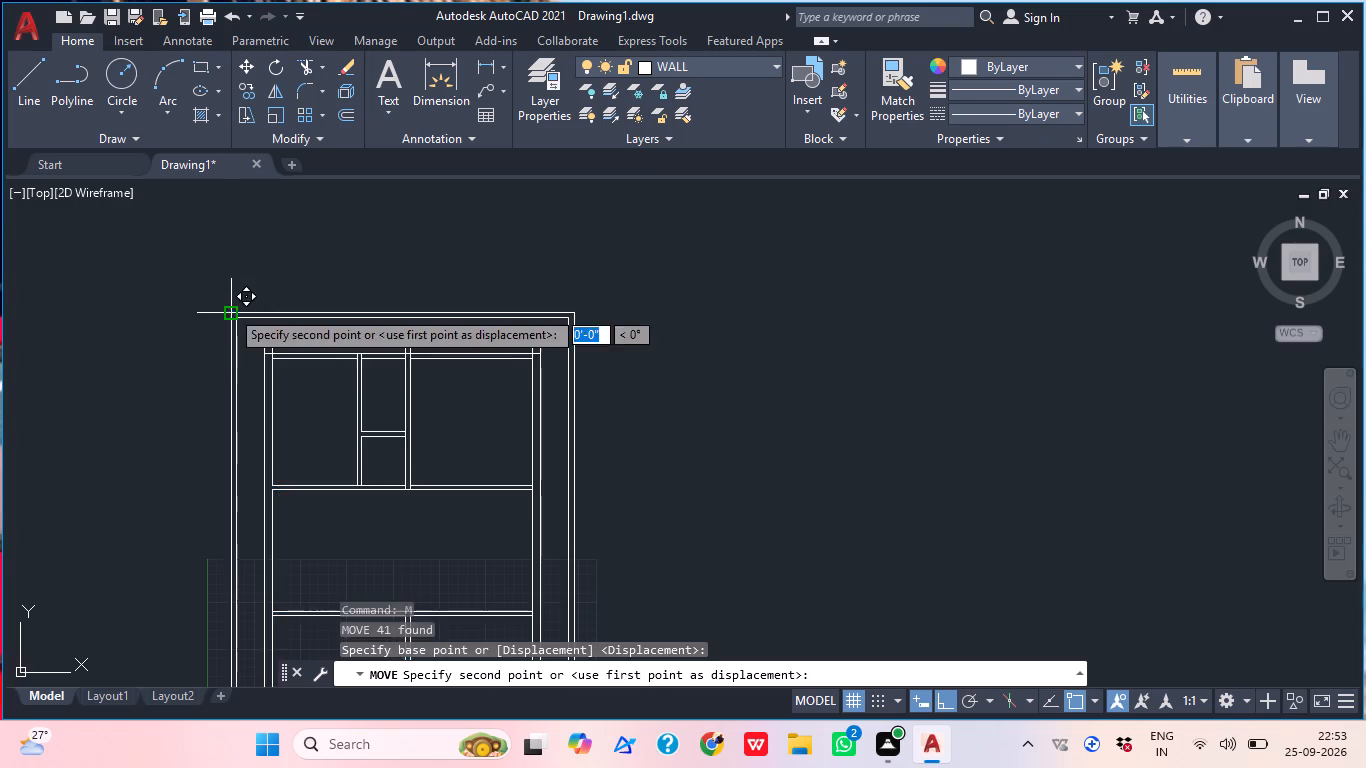
pyautogui.scroll(-4, 239, 301)
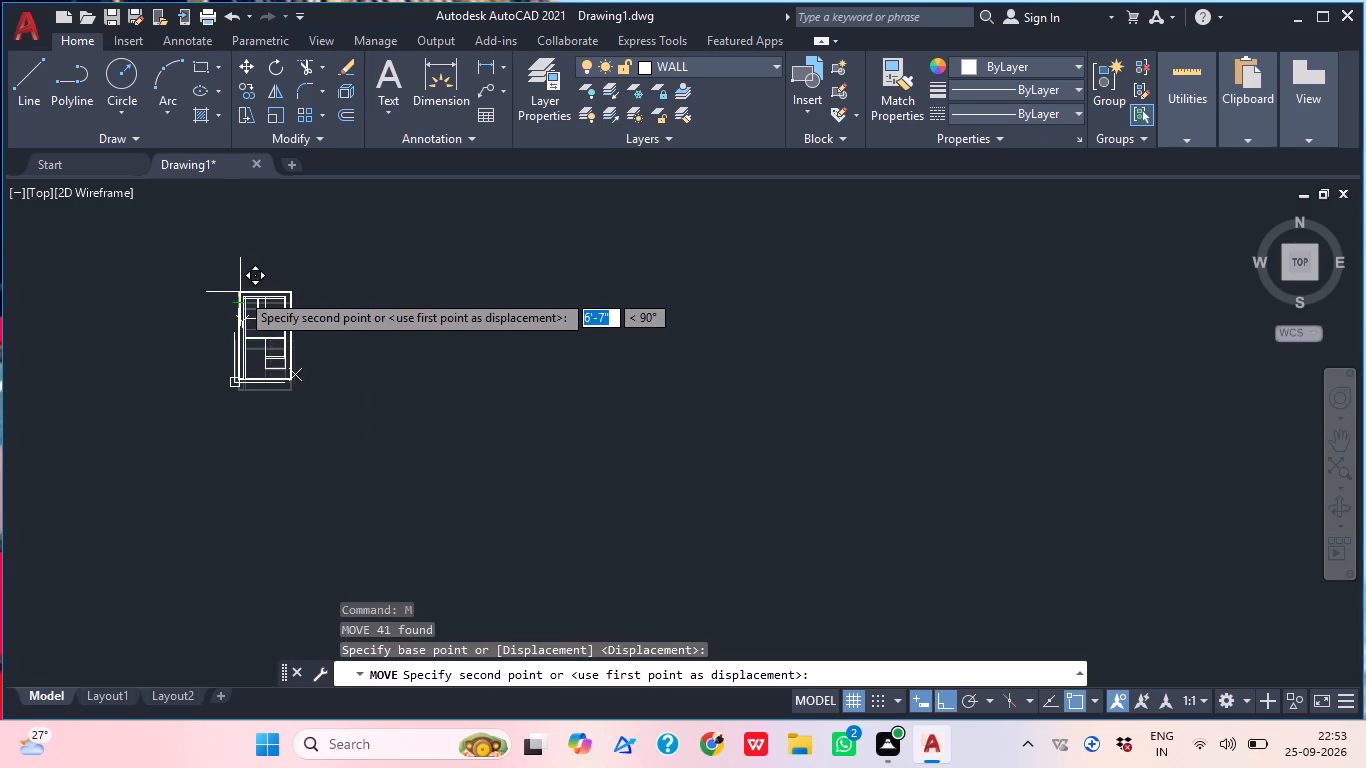
pyautogui.scroll(1, 240, 292)
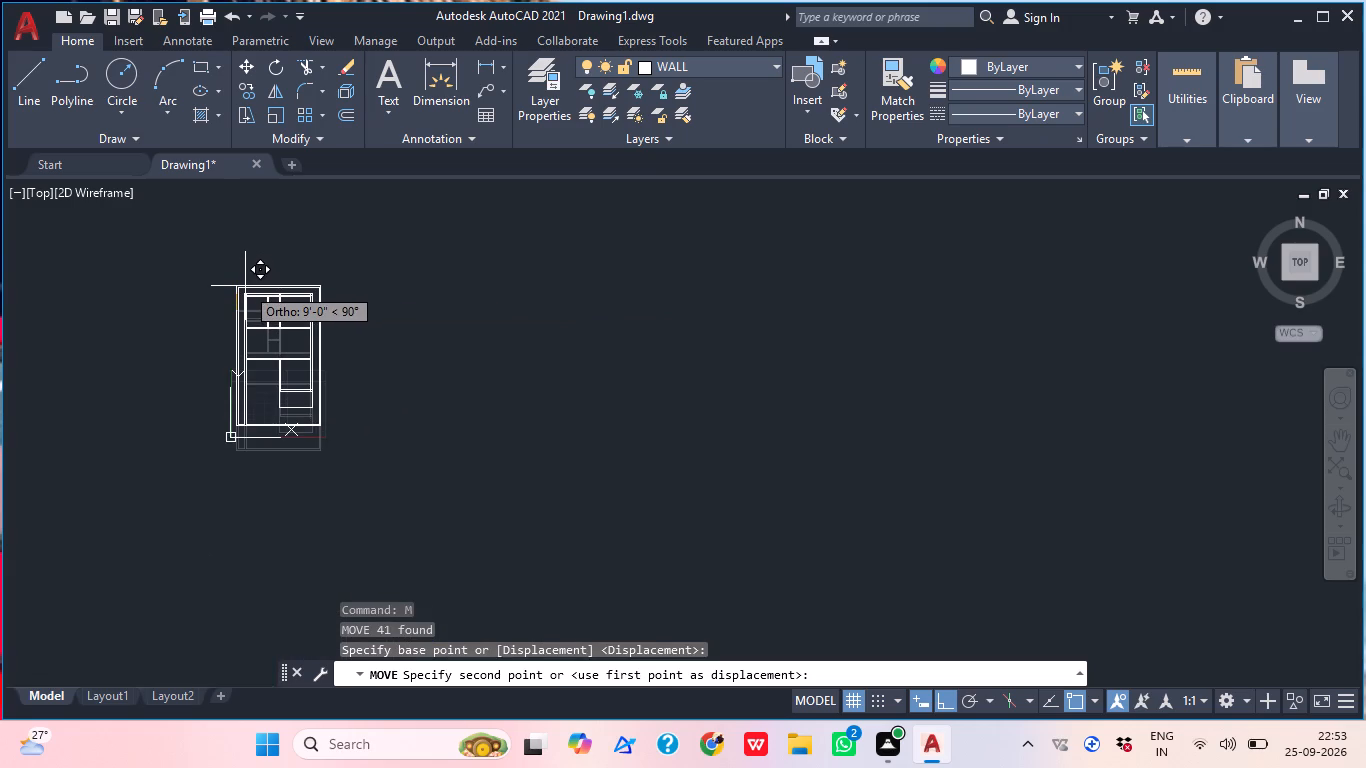
pyautogui.click(245, 286)
# Offset the lower line of the horizontal wall above the bottom rectangular space 4.5" downward.
pyautogui.scroll(1, 267, 348)
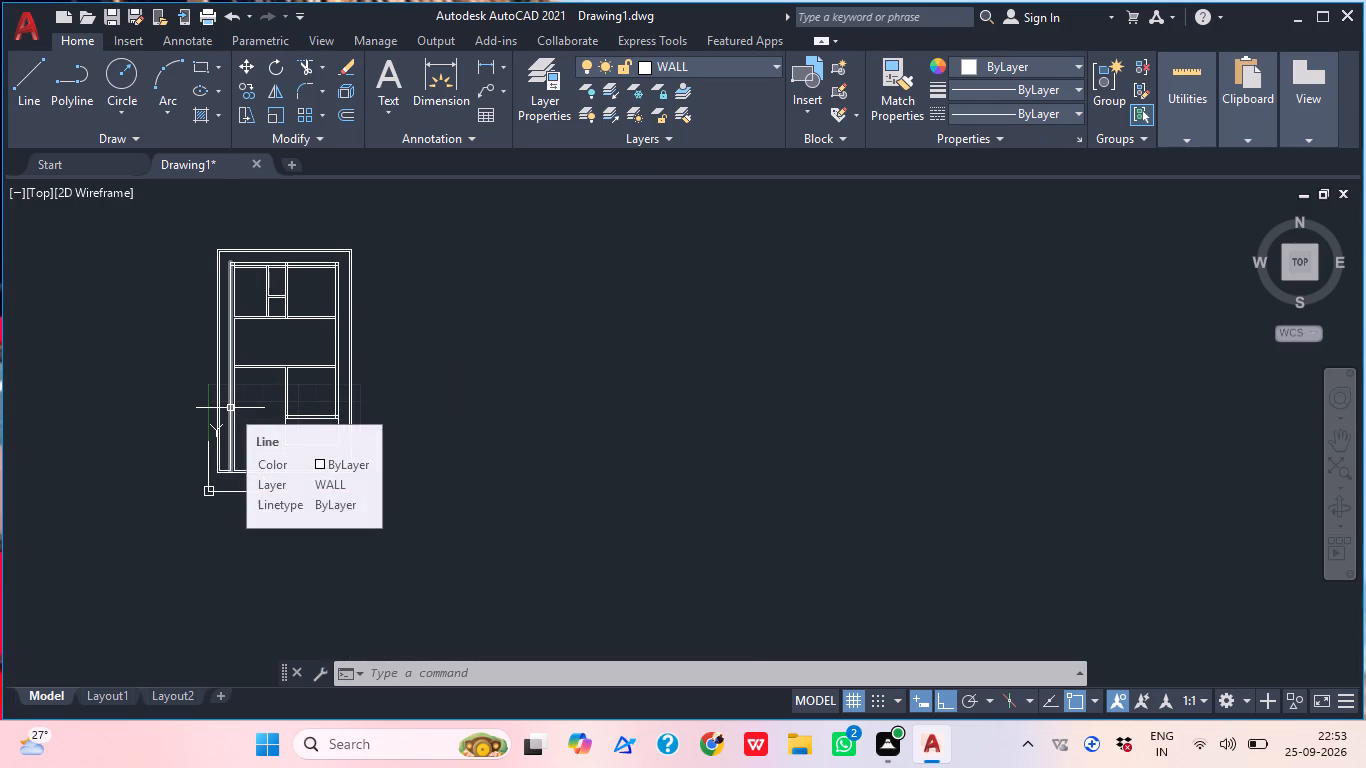
pyautogui.scroll(2, 271, 462)
pyautogui.scroll(1, 342, 395)
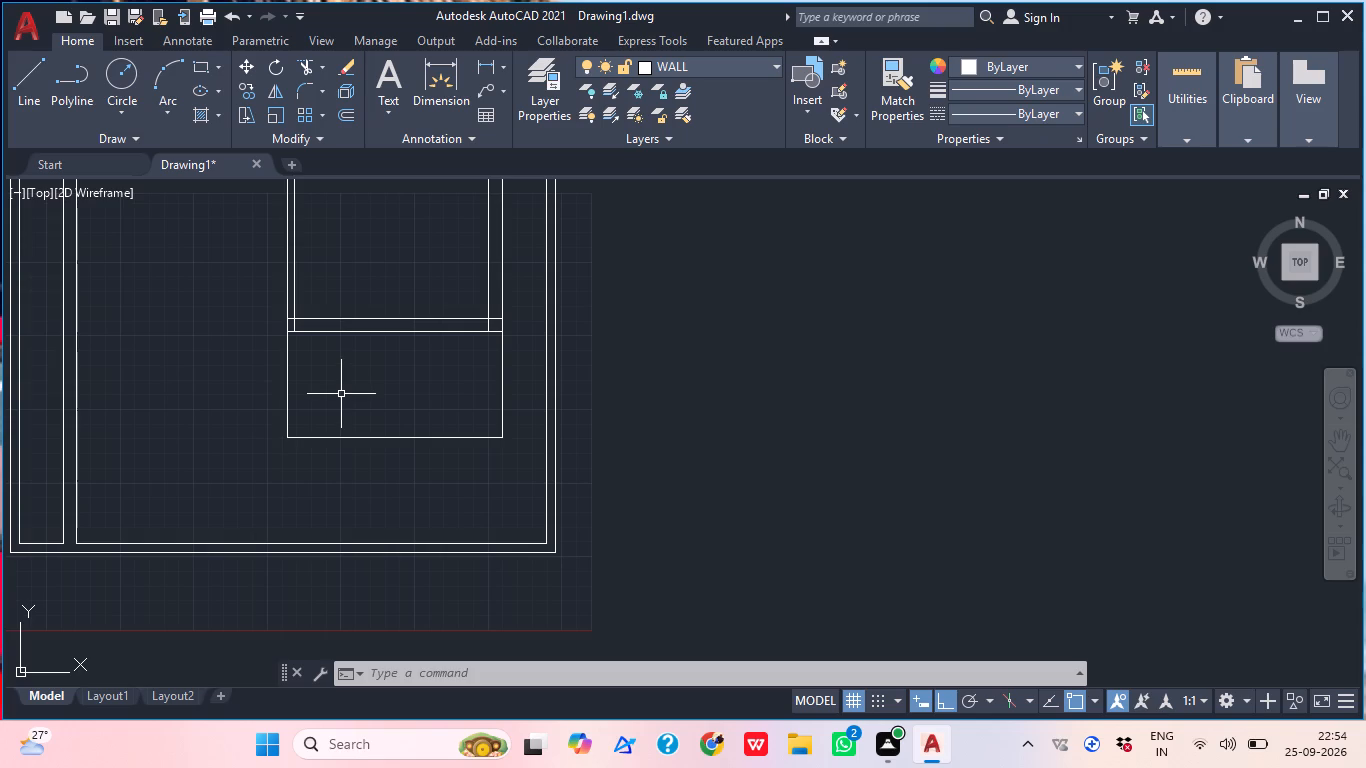
pyautogui.press('o')
pyautogui.press('Return')
pyautogui.press('4')
pyautogui.write('.5')
pyautogui.hotkey('shift', '"')
pyautogui.press('Return')
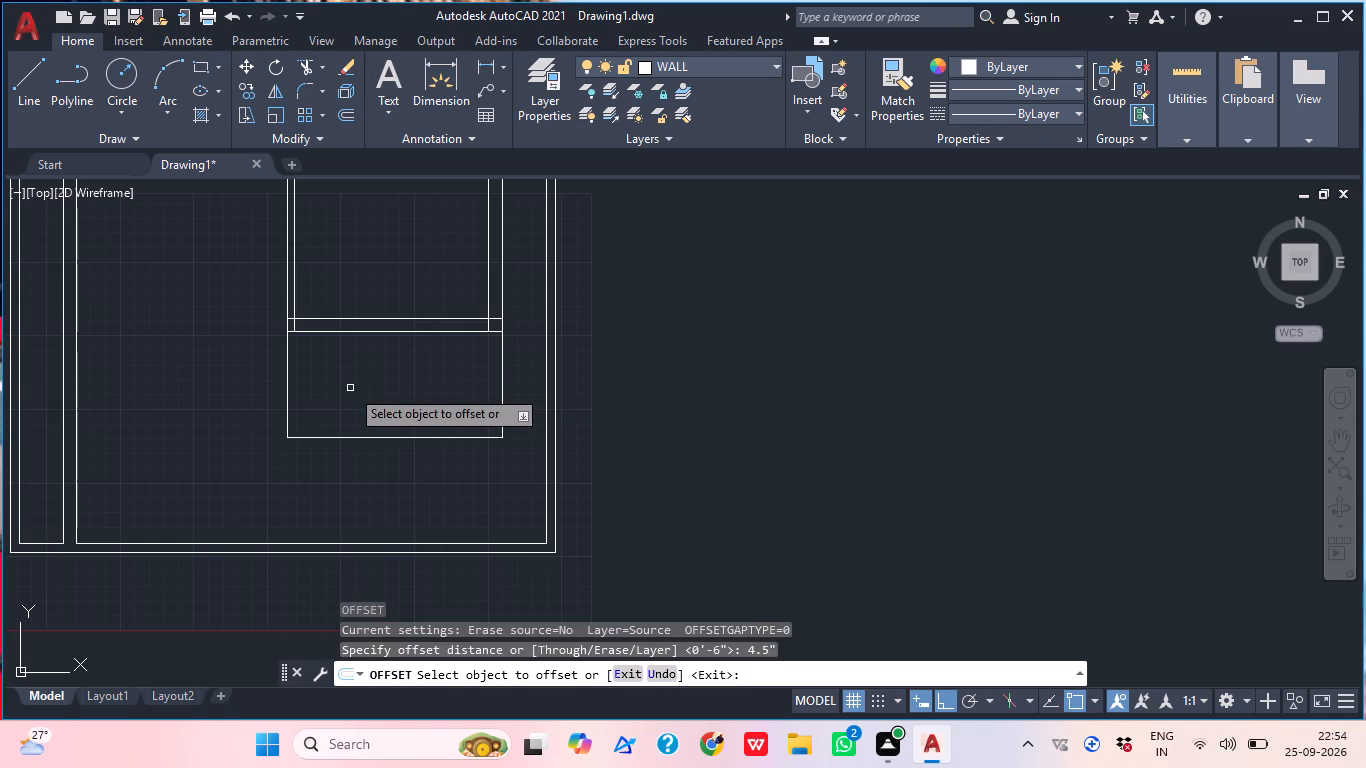
pyautogui.click(393, 334)
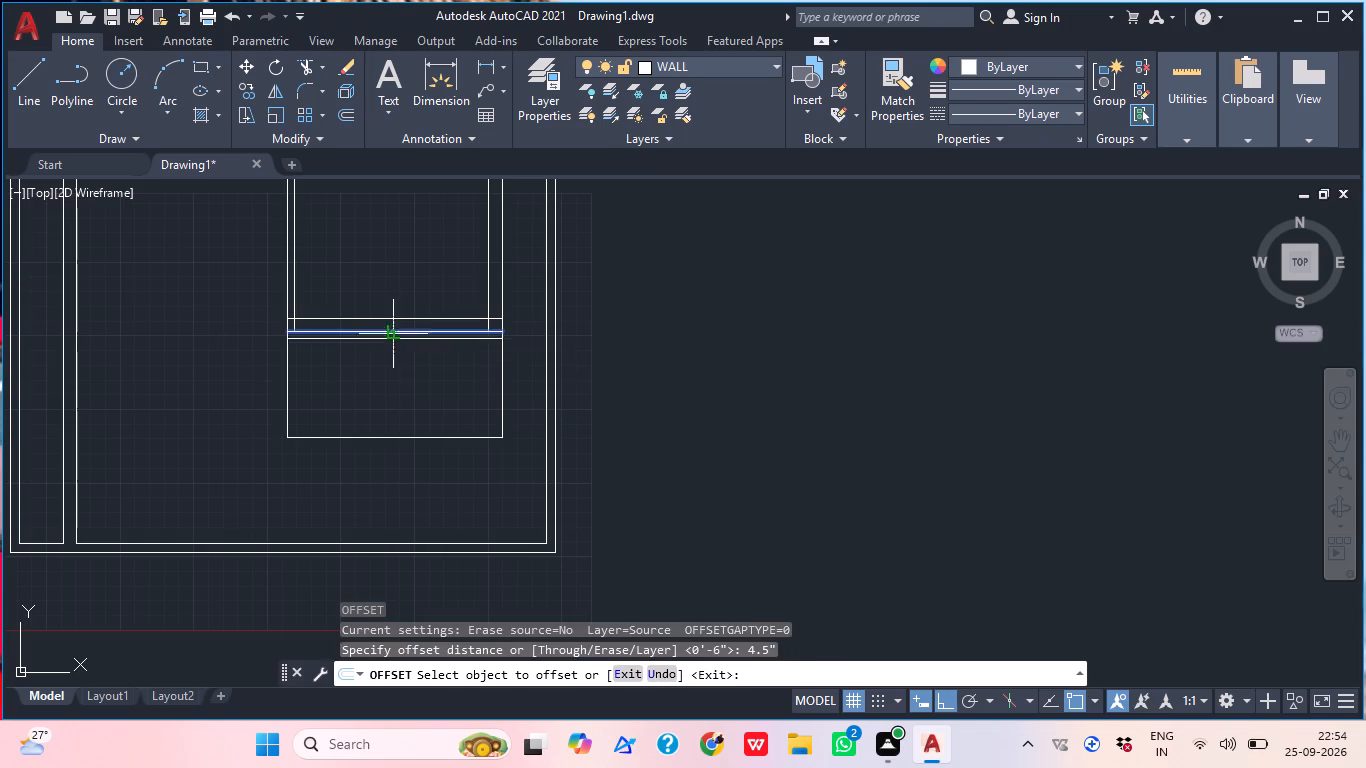
pyautogui.click(392, 362)
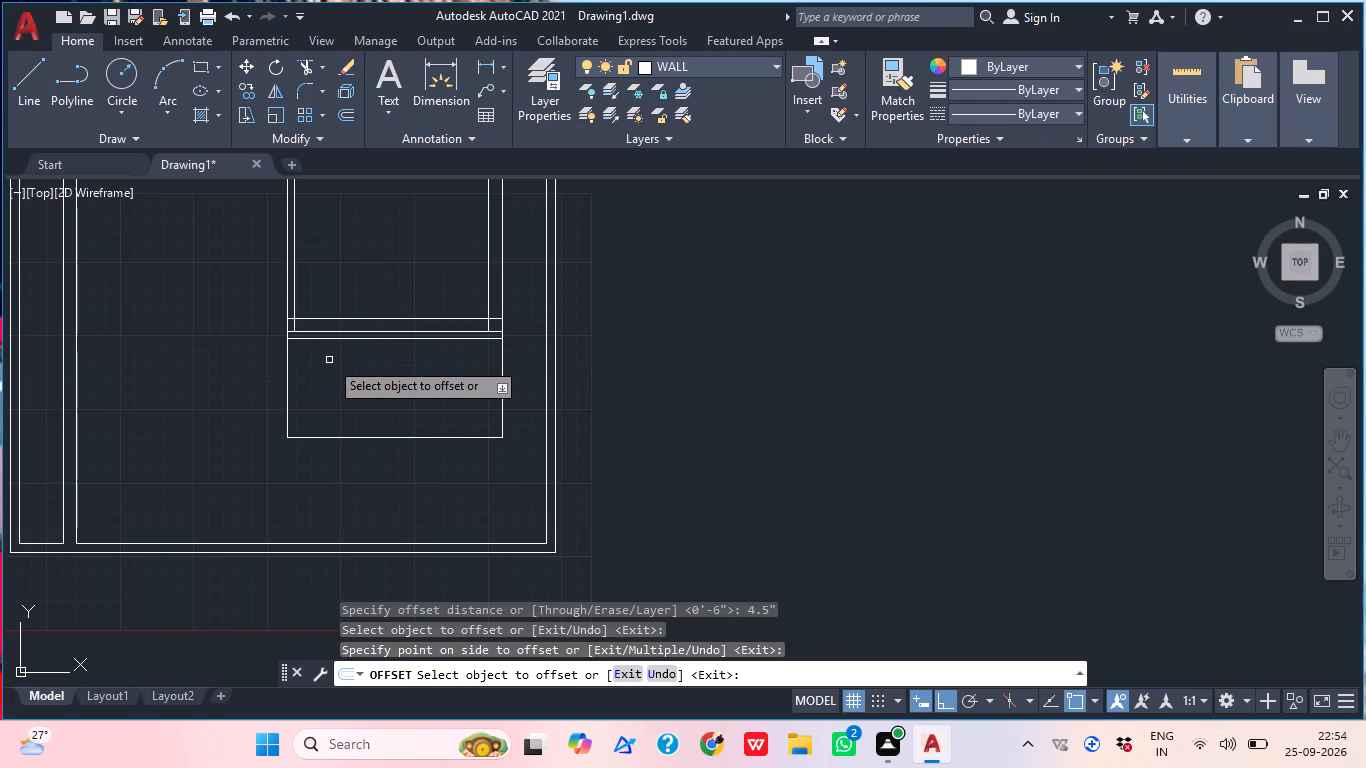
pyautogui.scroll(1, 289, 344)
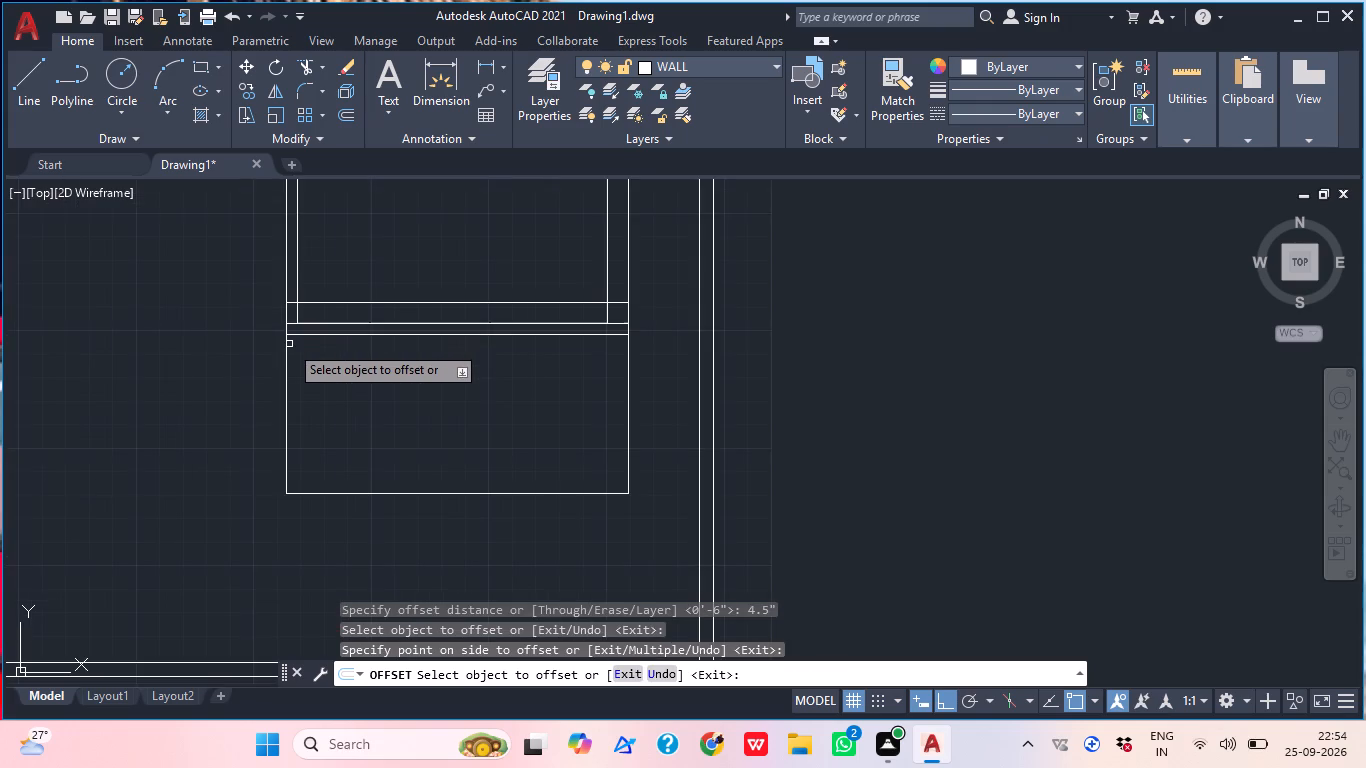
pyautogui.scroll(3, 289, 344)
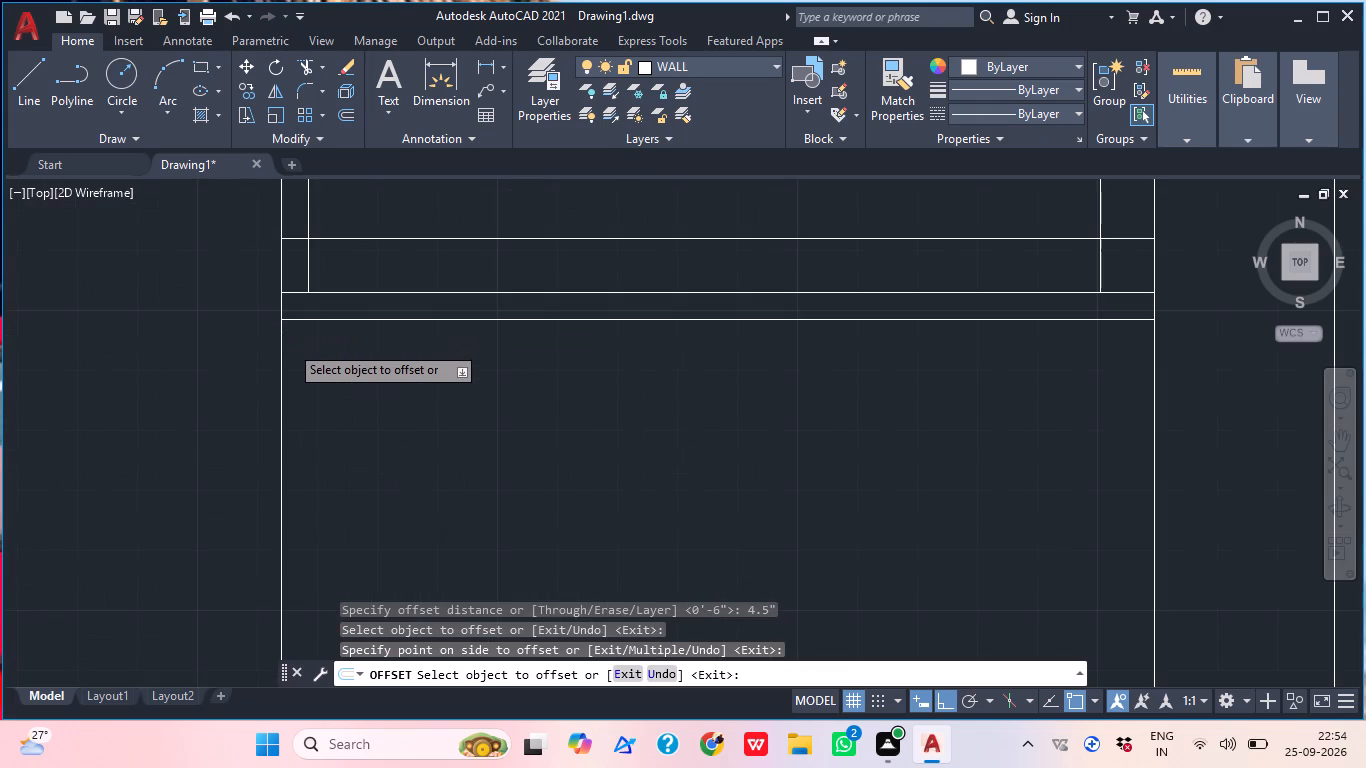
pyautogui.press('Escape')
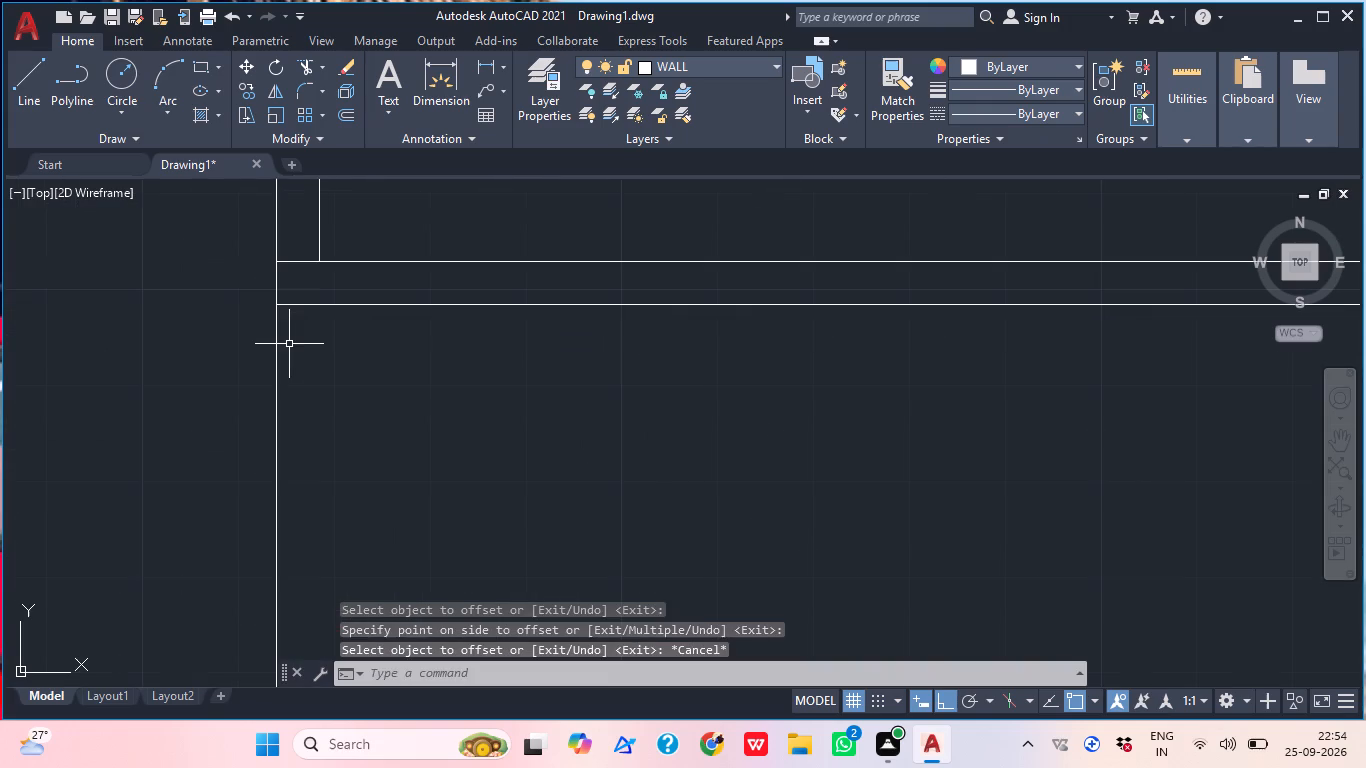
# Offset the left line of the bottom rectangular space 9" inward.
pyautogui.write('O')
pyautogui.press('space')
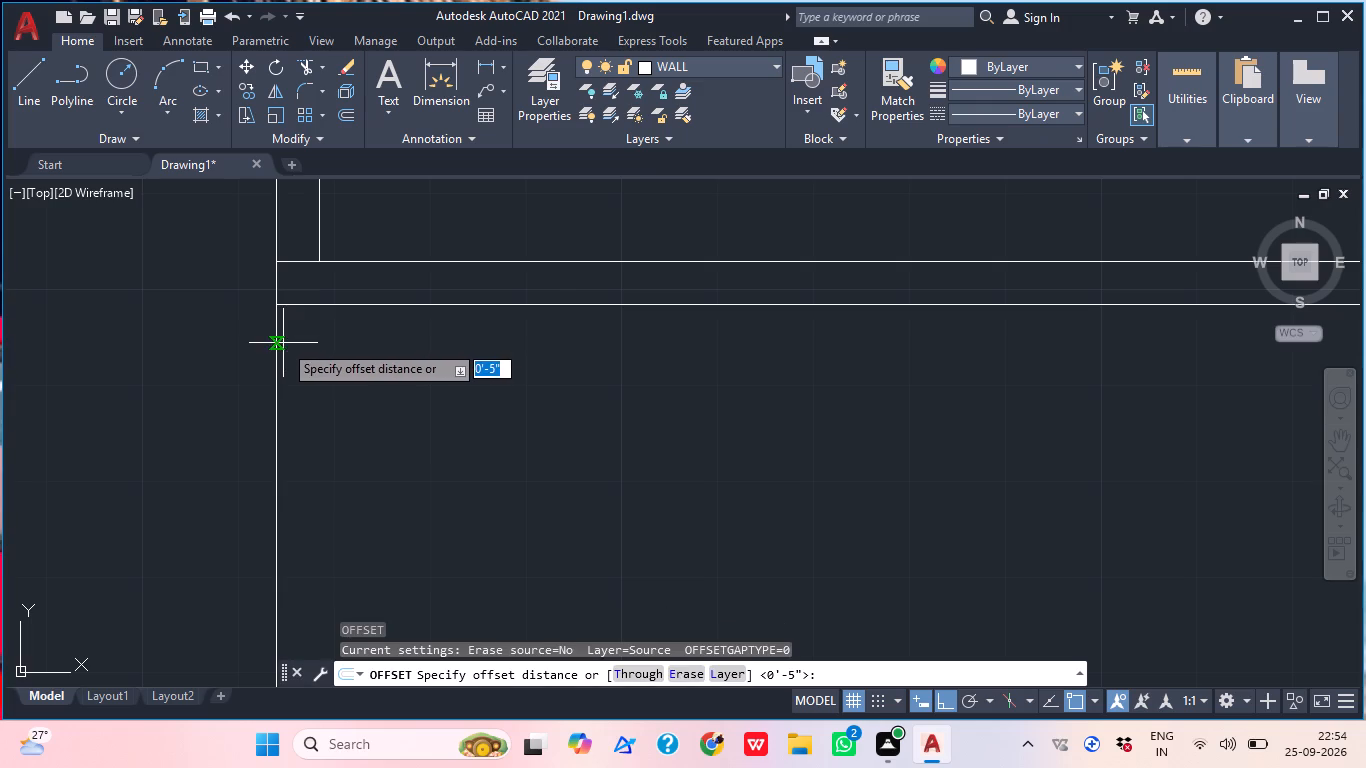
pyautogui.press('9')
pyautogui.hotkey('shift', '"')
pyautogui.press('Return')
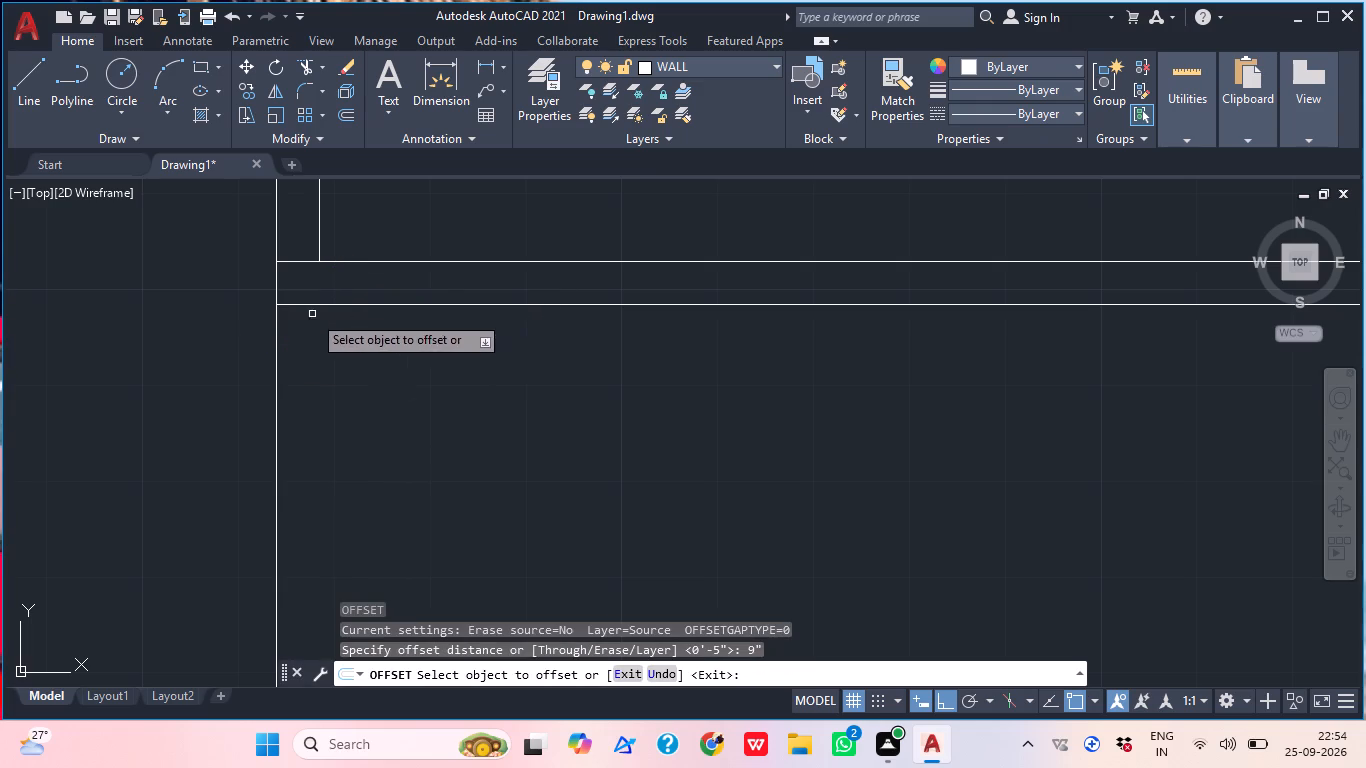
pyautogui.click(279, 367)
pyautogui.click(279, 373)
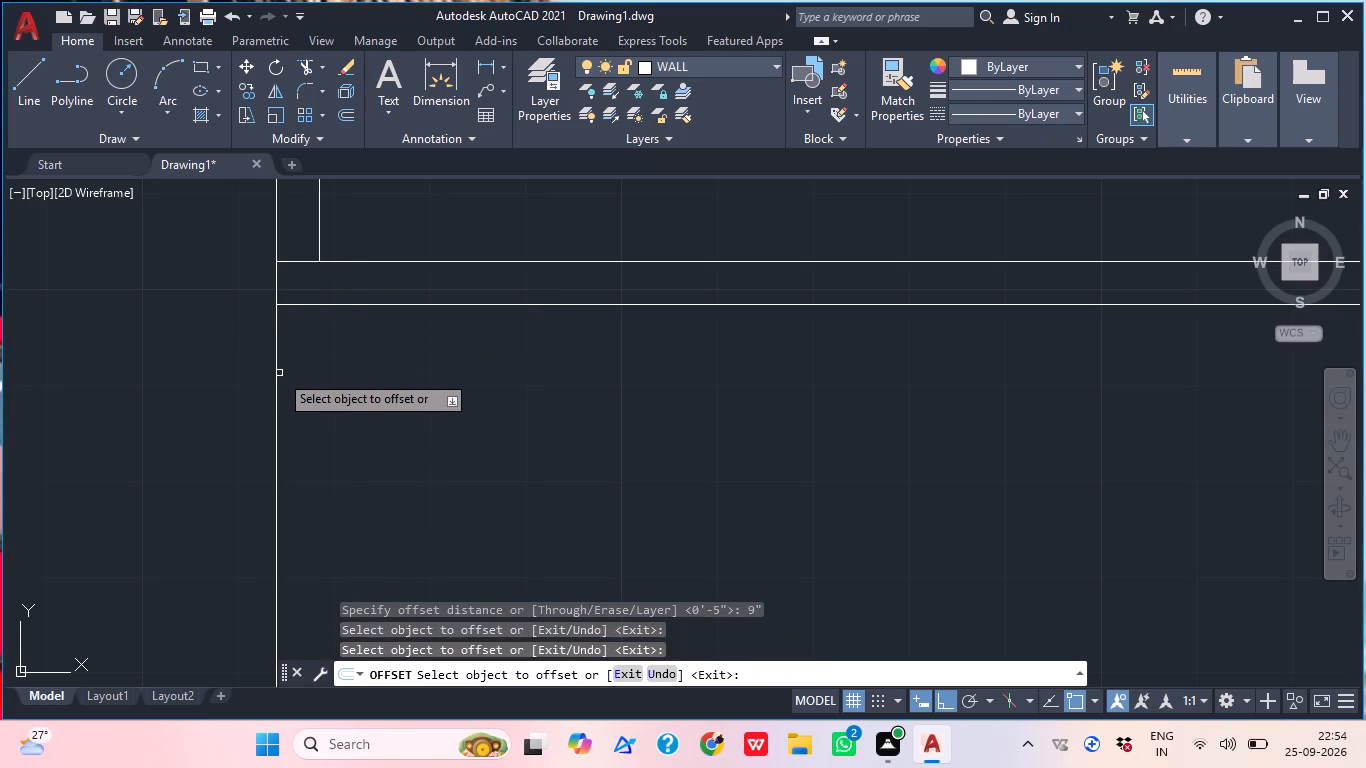
pyautogui.click(275, 359)
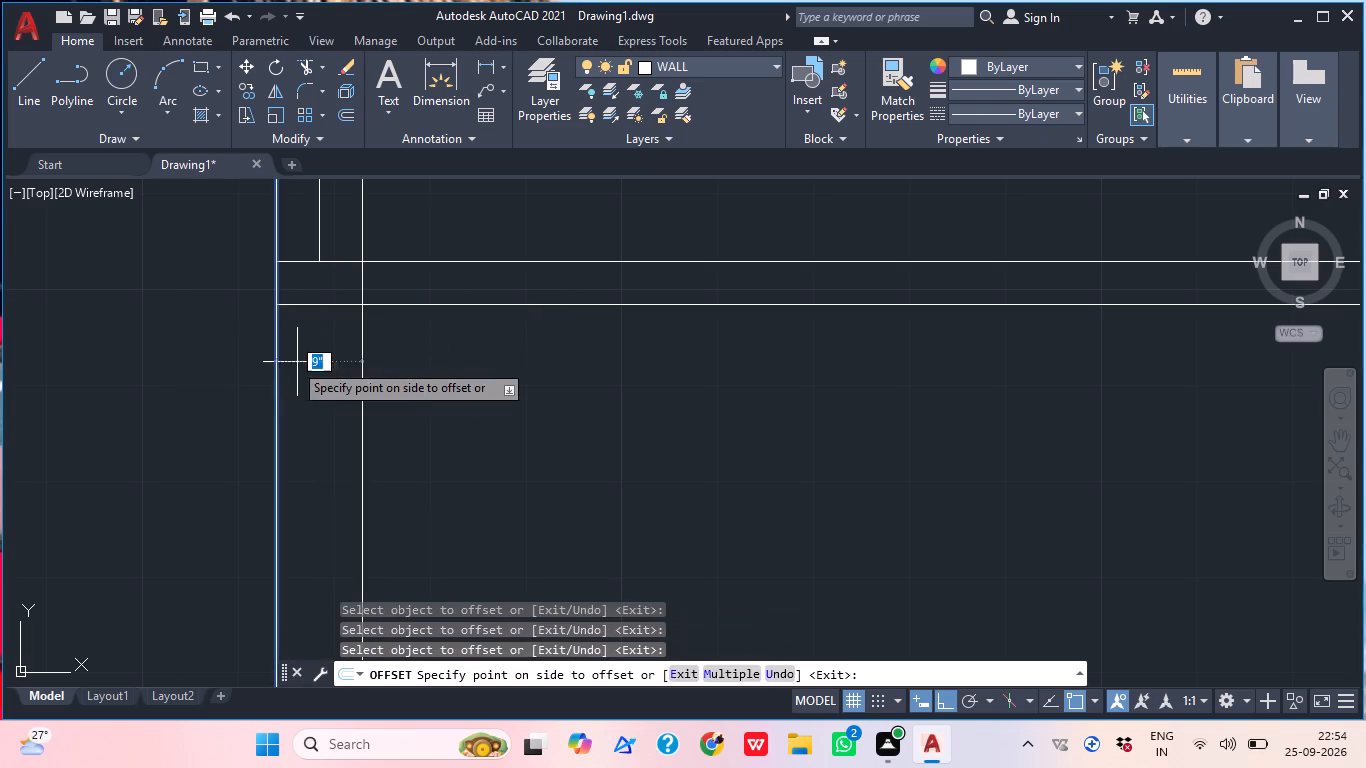
pyautogui.click(343, 361)
pyautogui.press('Escape')
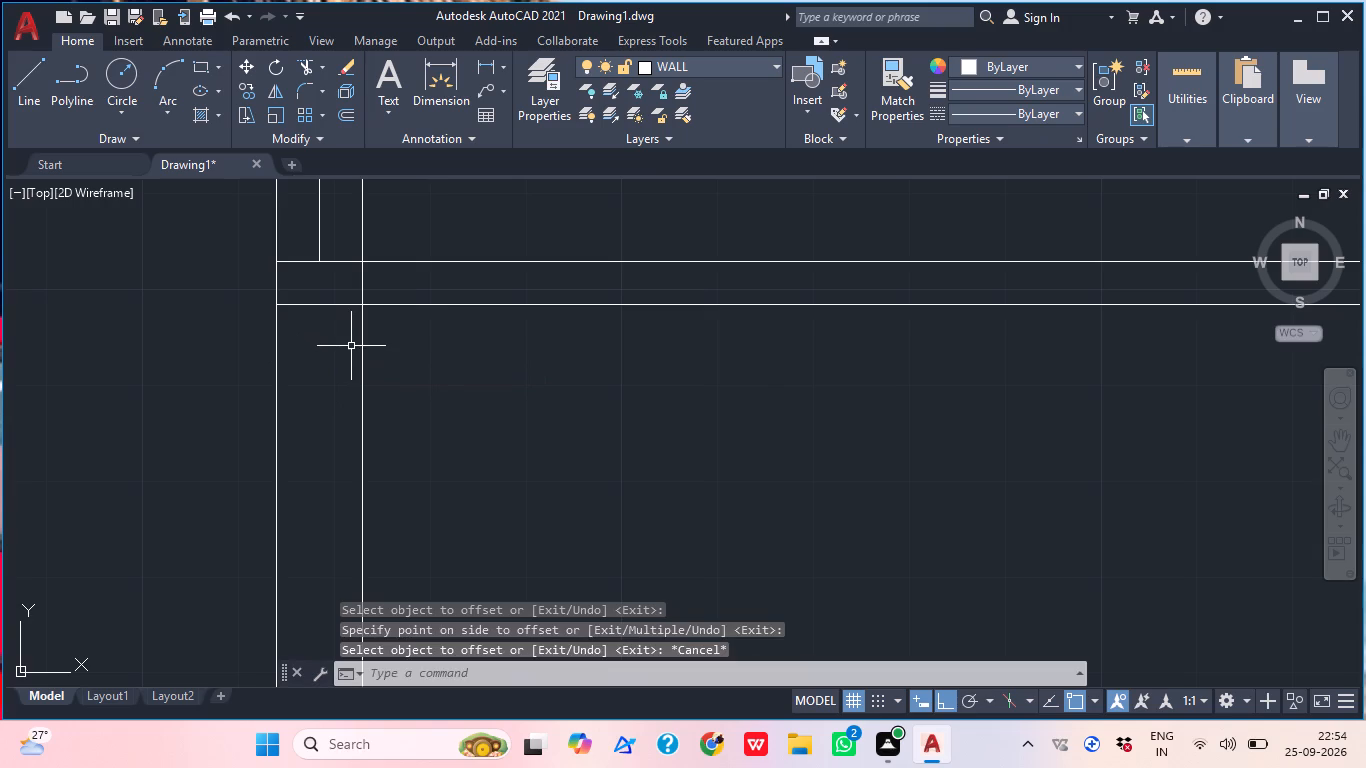
# Trim the new inner vertical line above the original lower line of the horizontal wall.
pyautogui.write('TR')
pyautogui.press('space')
pyautogui.click(376, 235)
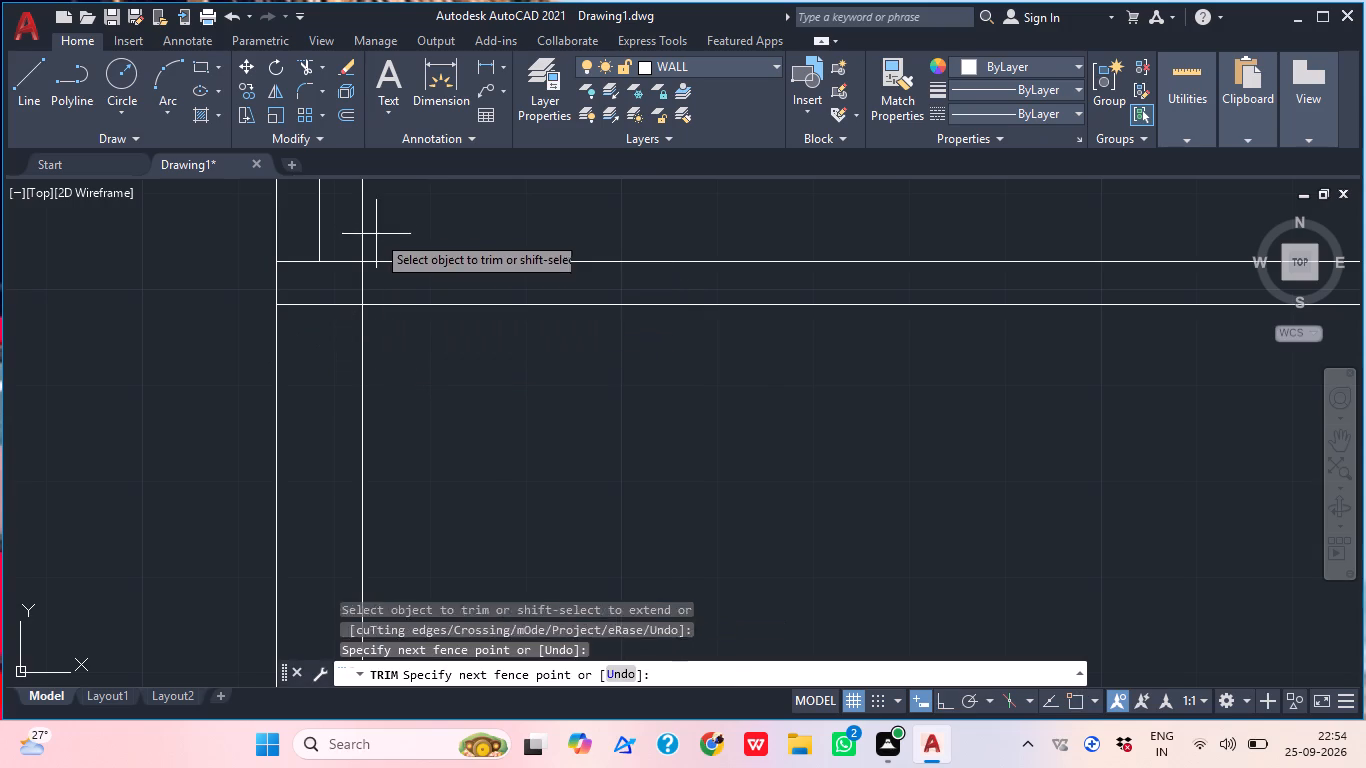
pyautogui.click(364, 226)
pyautogui.click(357, 223)
pyautogui.click(398, 229)
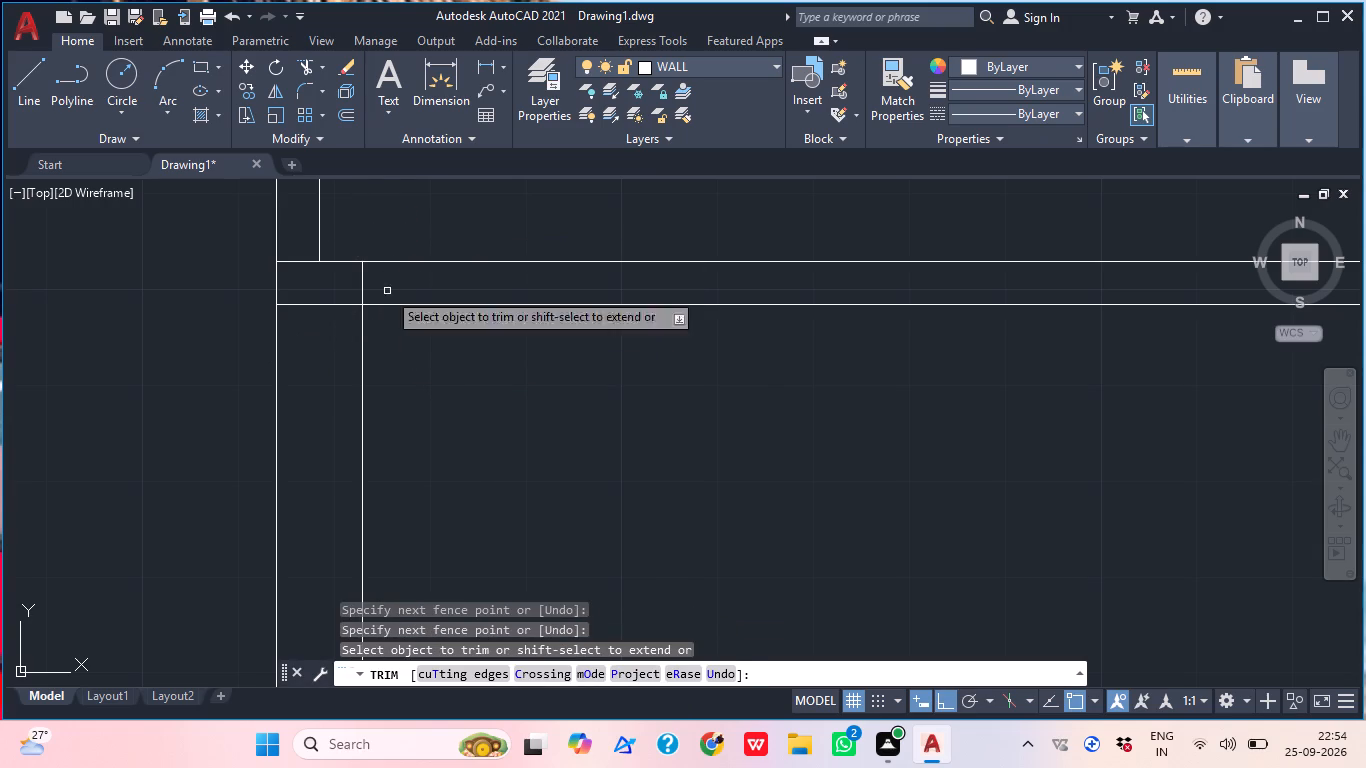
pyautogui.press('Escape')
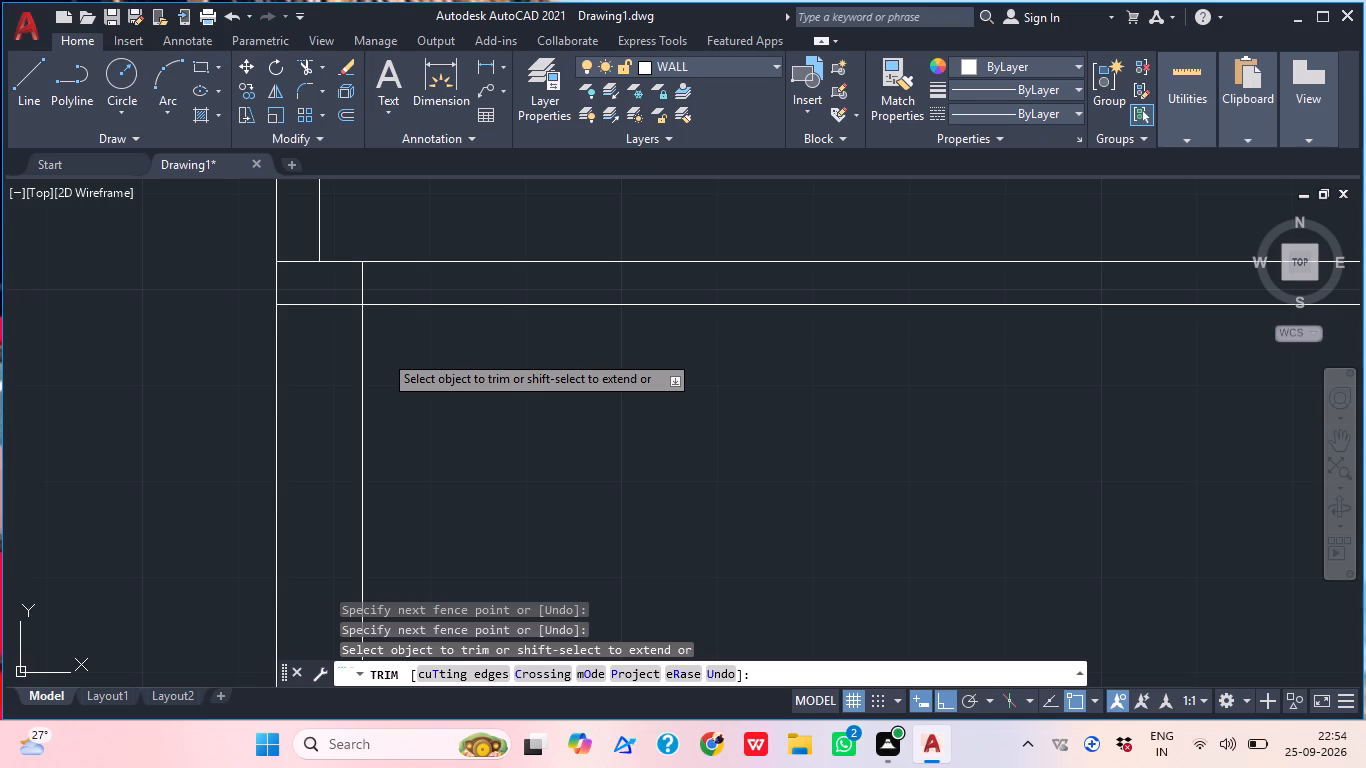
# Offset the original lower line of the horizontal wall above the bottom space 9" downward.
pyautogui.press('o')
pyautogui.press('space')
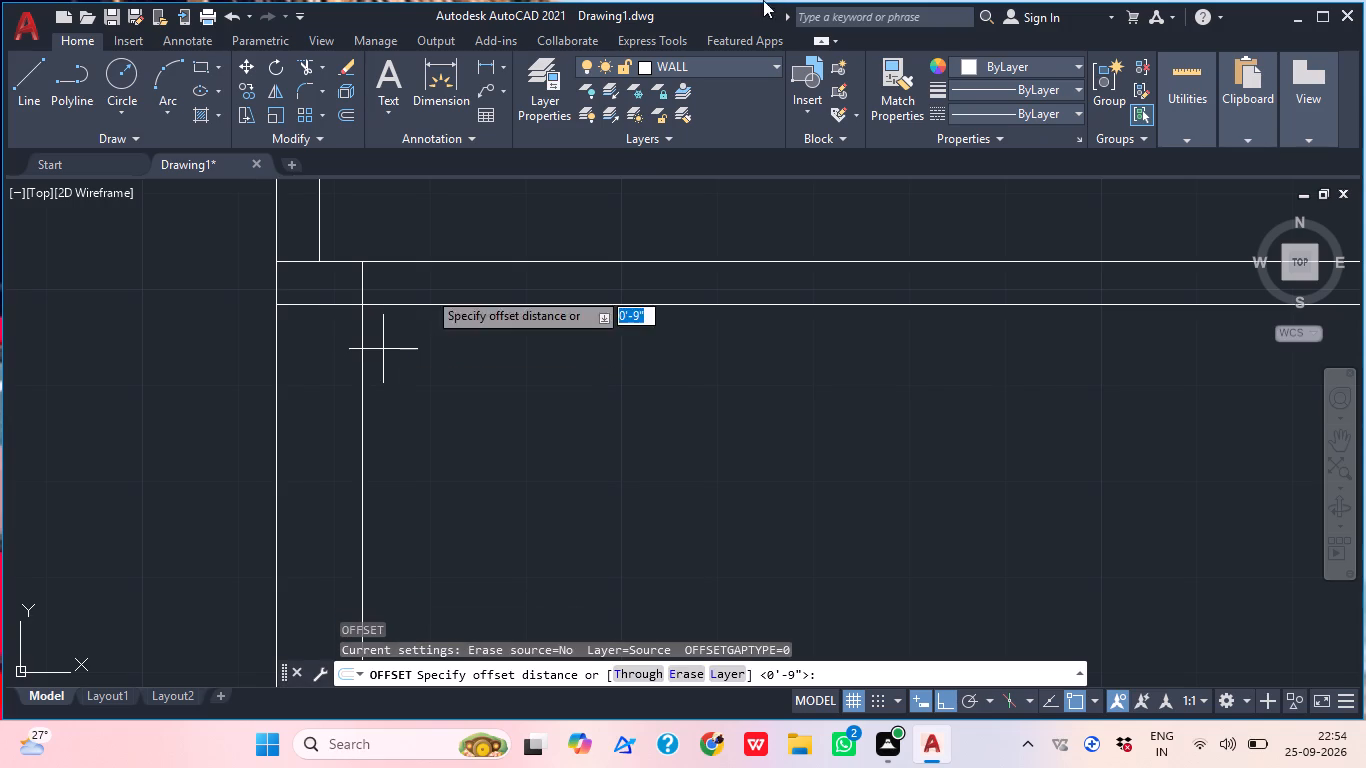
pyautogui.press('9')
pyautogui.hotkey('shift', '"')
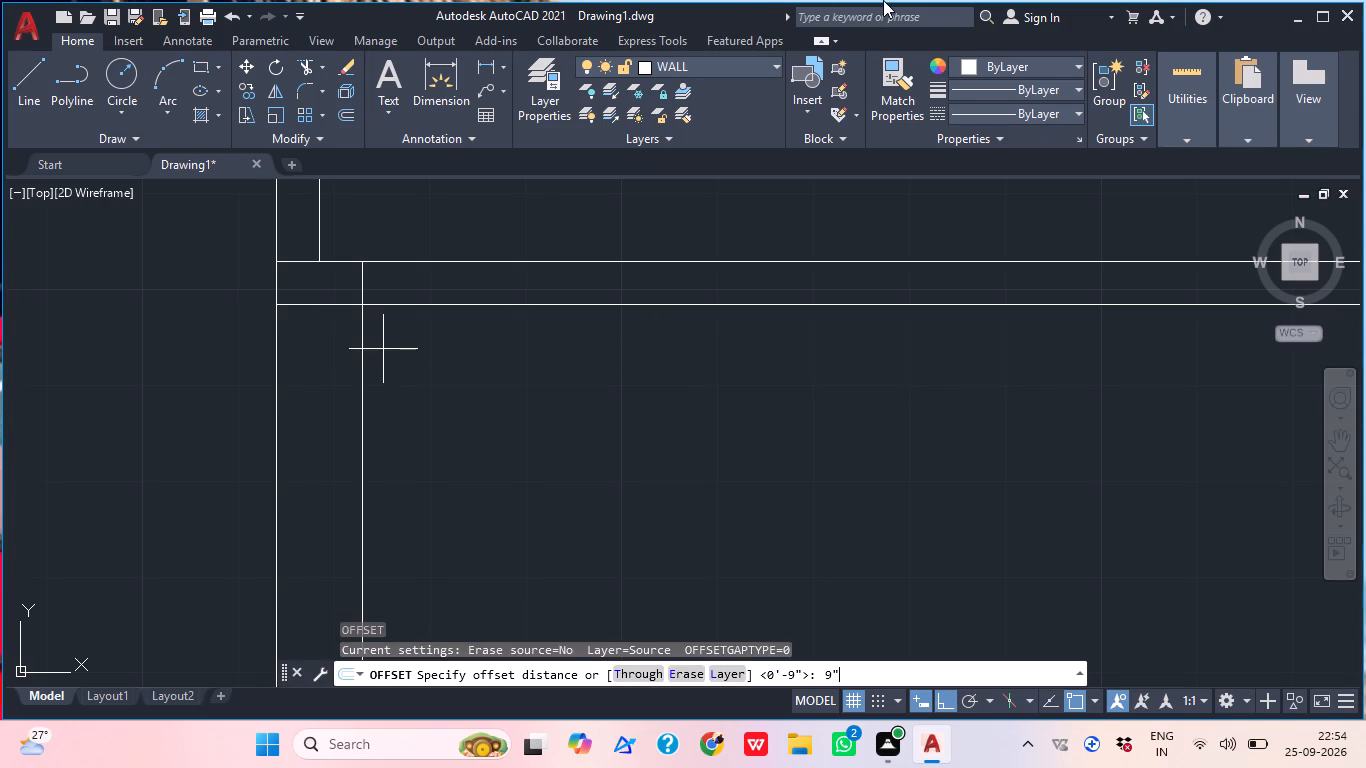
pyautogui.press('Return')
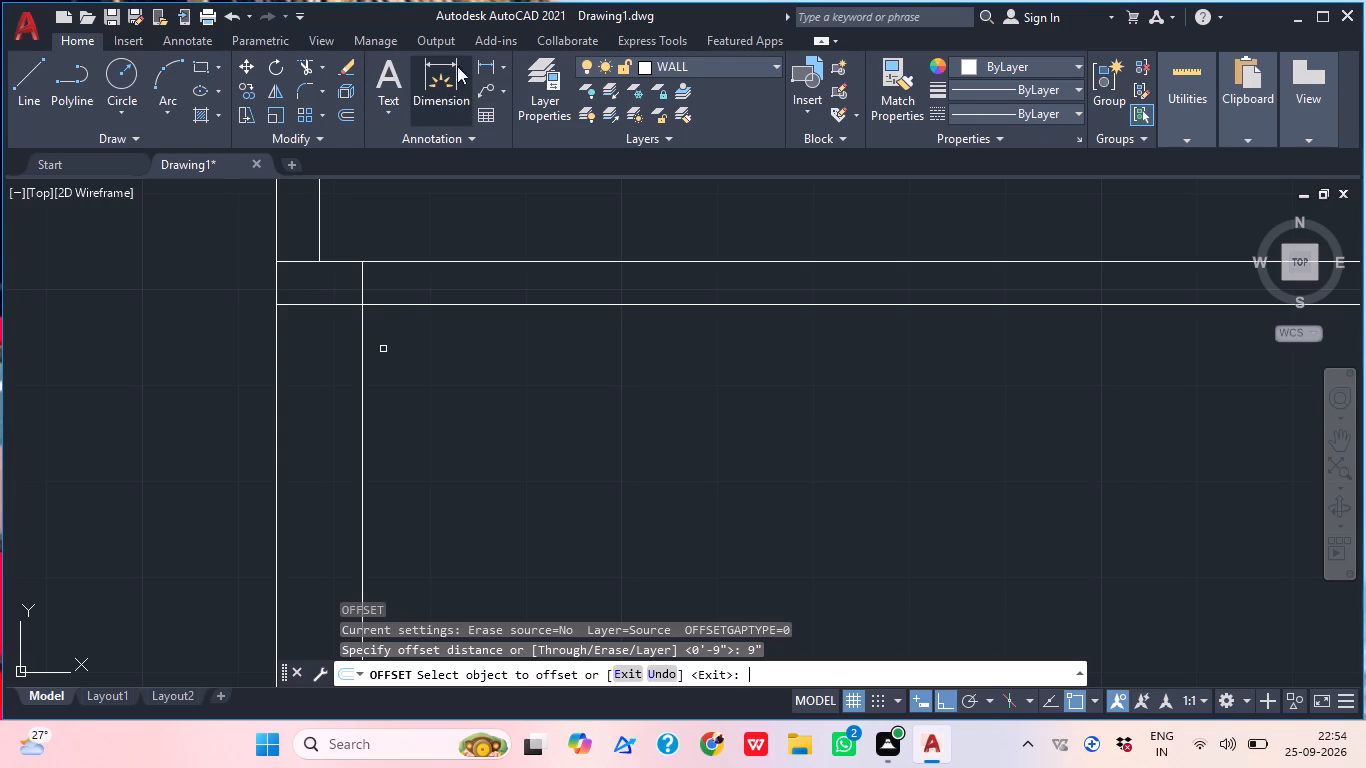
pyautogui.click(345, 258)
pyautogui.click(346, 261)
pyautogui.click(348, 328)
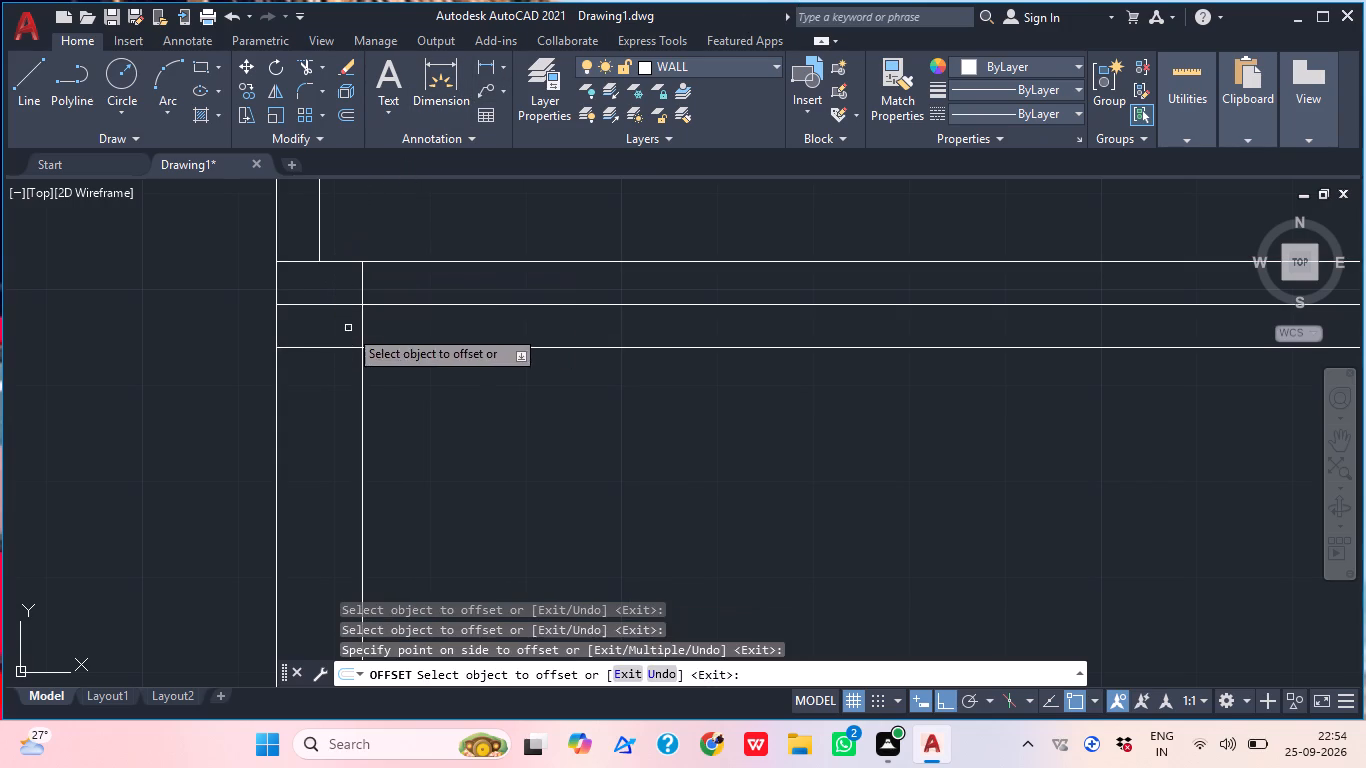
pyautogui.press('Escape')
# Trim the 4.5" offset line inside the 9" left strip, the inner vertical line above it, and the 9" offset line beyond the strip.
pyautogui.write('TR')
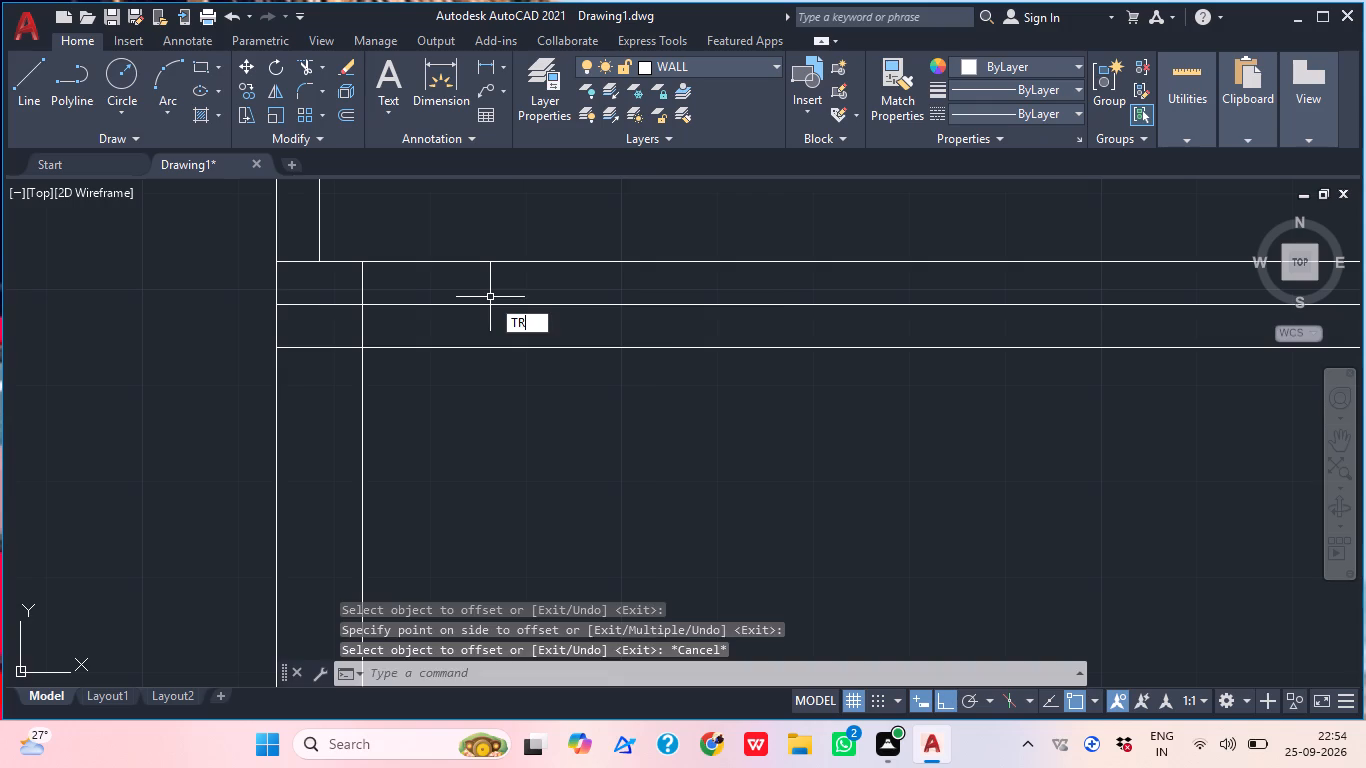
pyautogui.press('space')
pyautogui.click(343, 303)
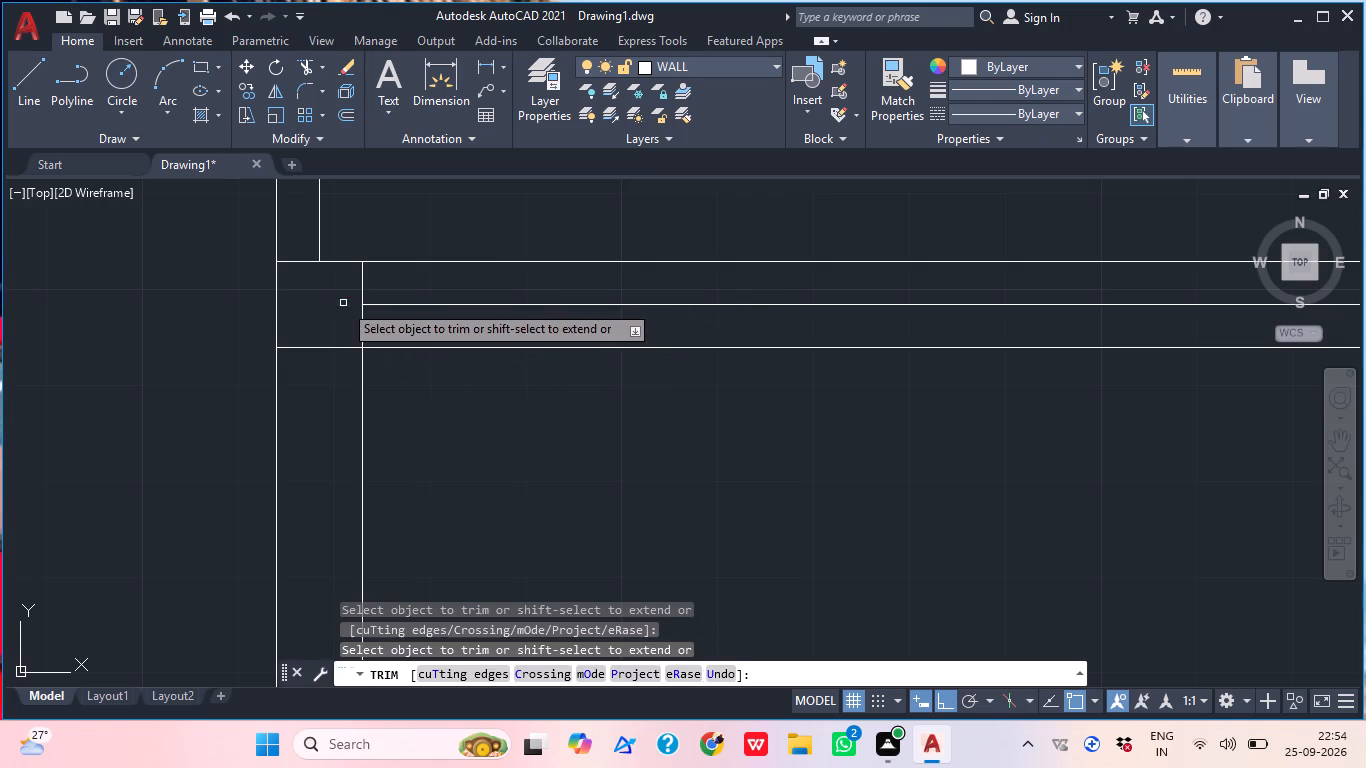
pyautogui.click(375, 286)
pyautogui.click(346, 289)
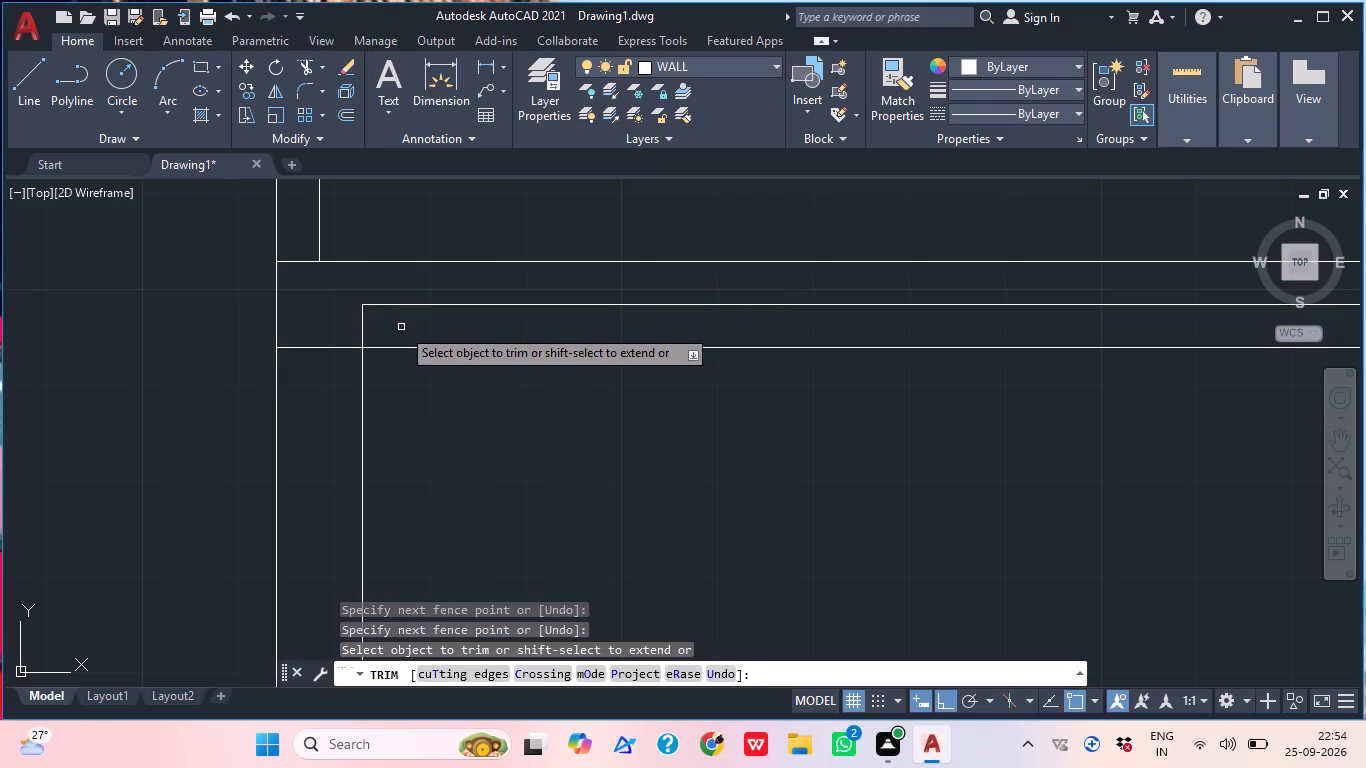
pyautogui.click(392, 337)
pyautogui.click(390, 371)
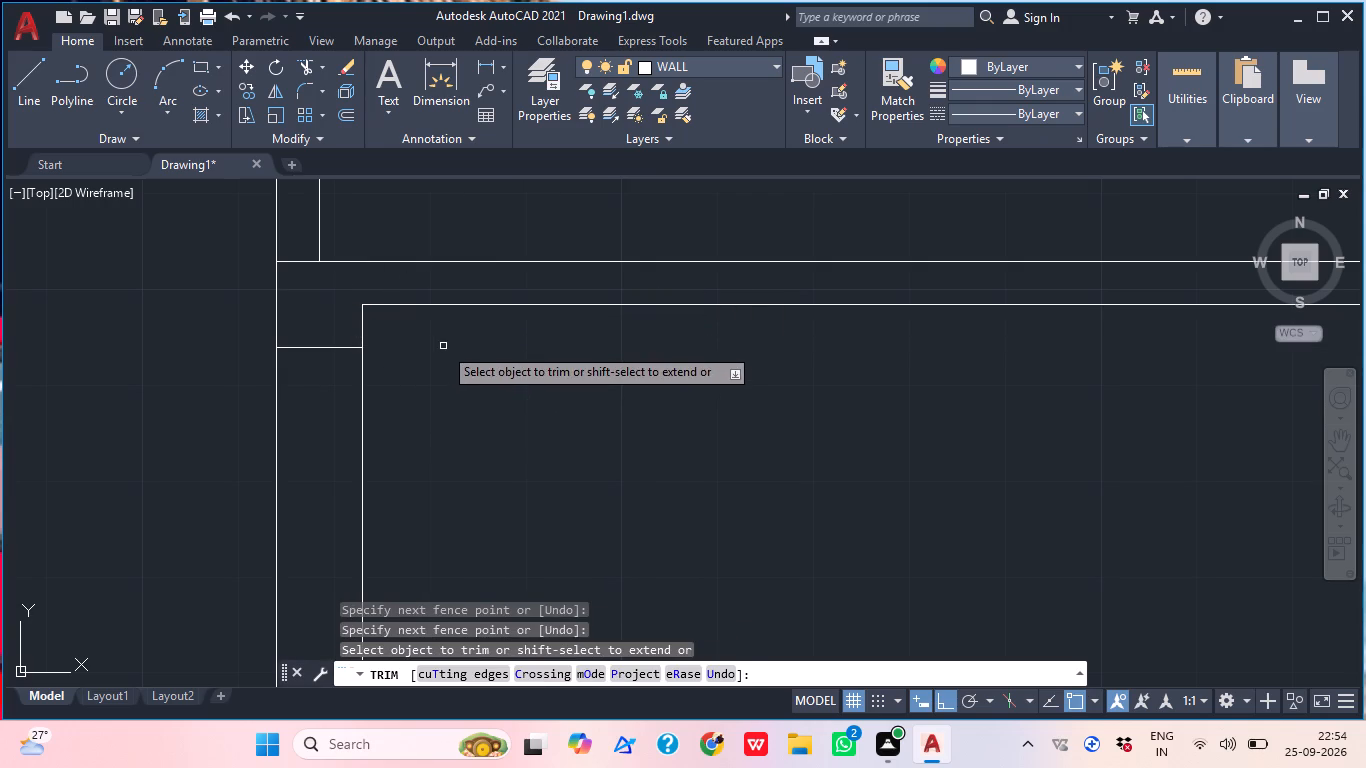
pyautogui.press('Escape')
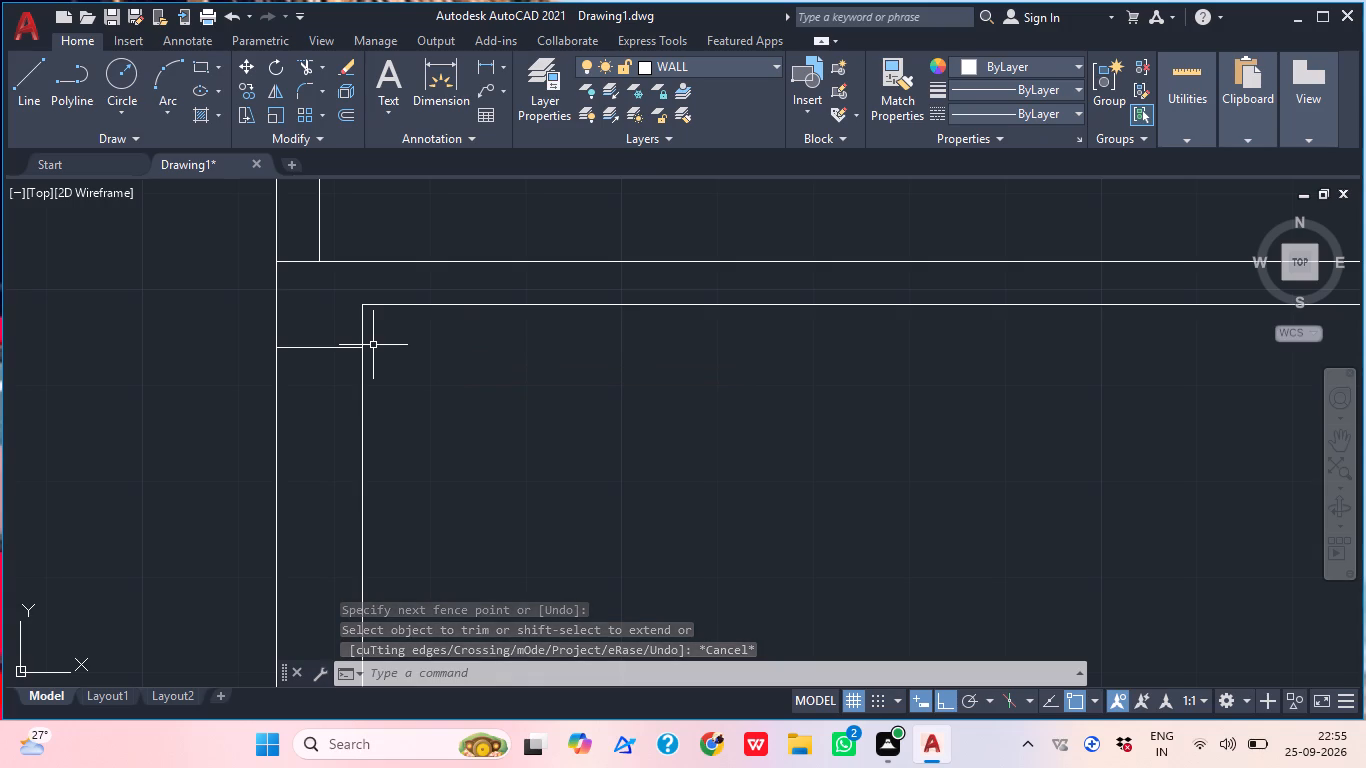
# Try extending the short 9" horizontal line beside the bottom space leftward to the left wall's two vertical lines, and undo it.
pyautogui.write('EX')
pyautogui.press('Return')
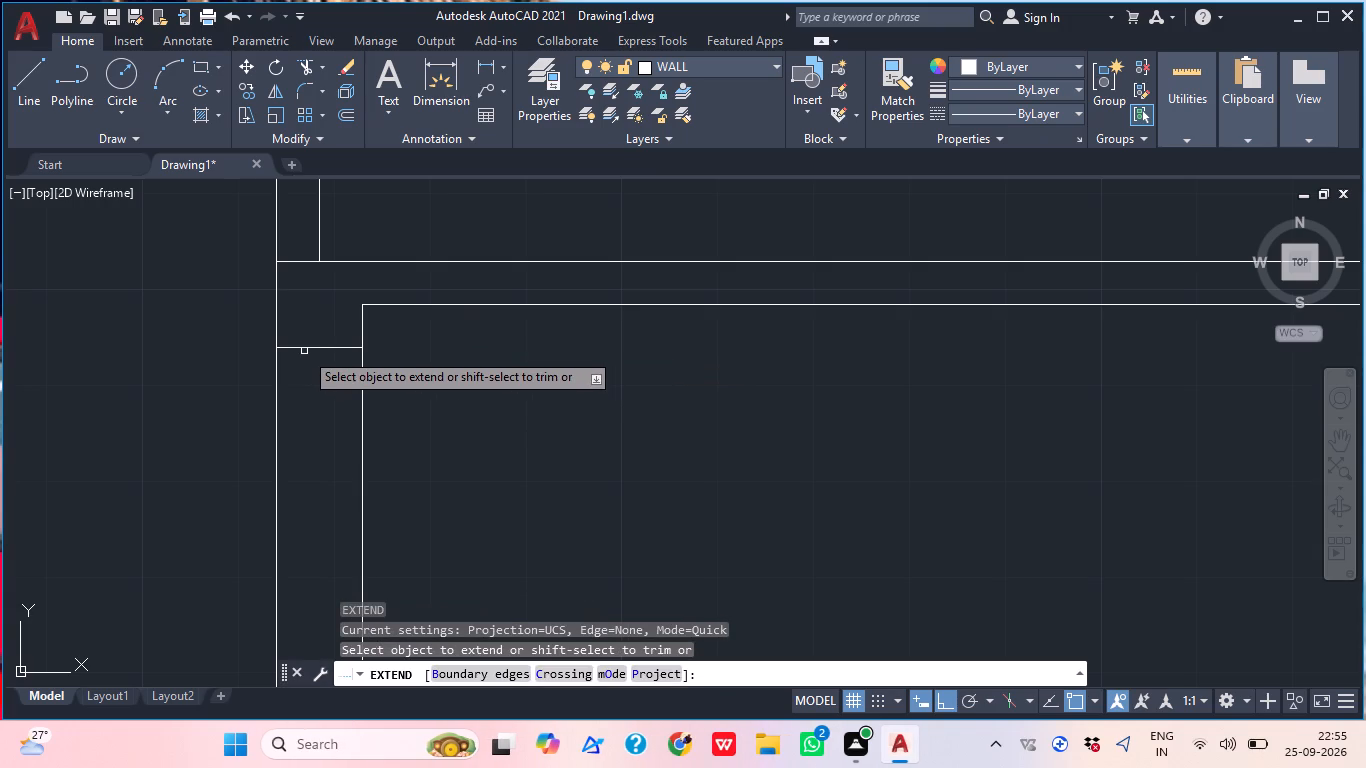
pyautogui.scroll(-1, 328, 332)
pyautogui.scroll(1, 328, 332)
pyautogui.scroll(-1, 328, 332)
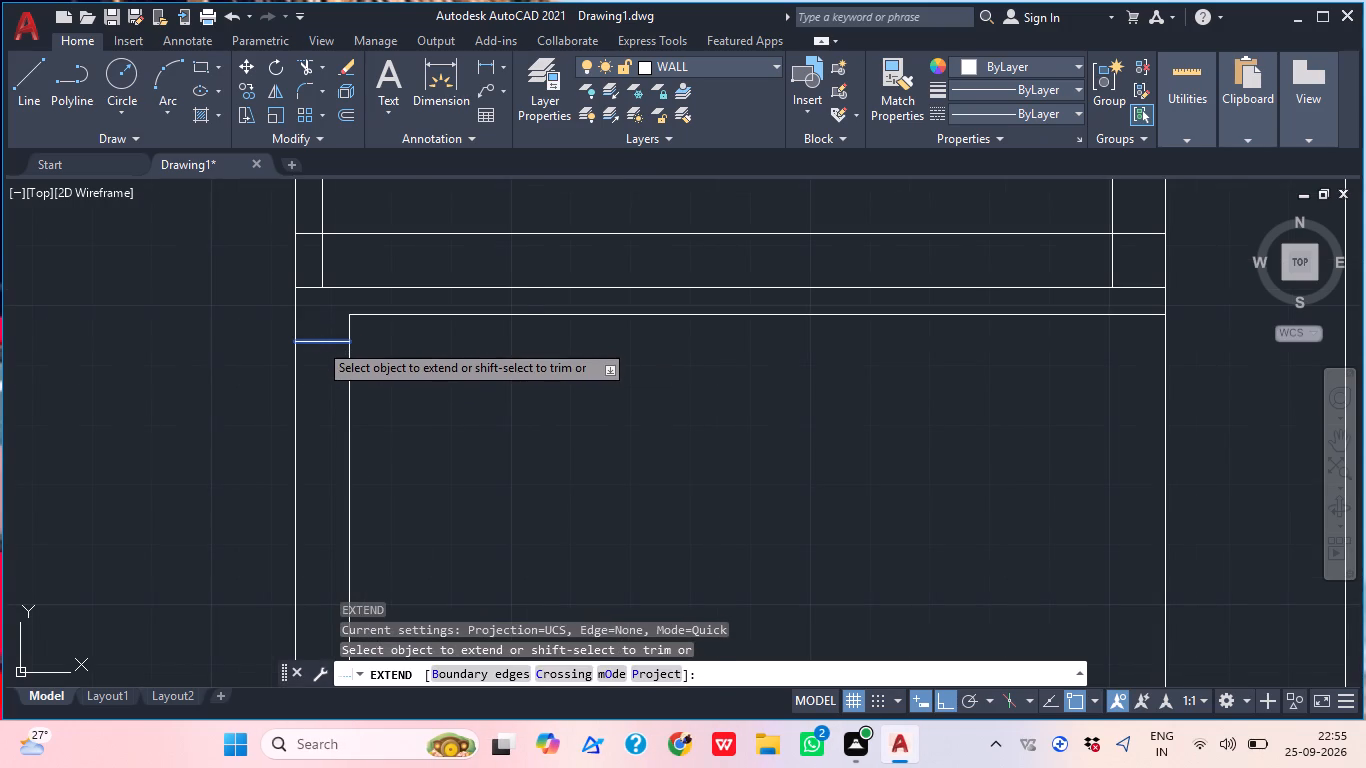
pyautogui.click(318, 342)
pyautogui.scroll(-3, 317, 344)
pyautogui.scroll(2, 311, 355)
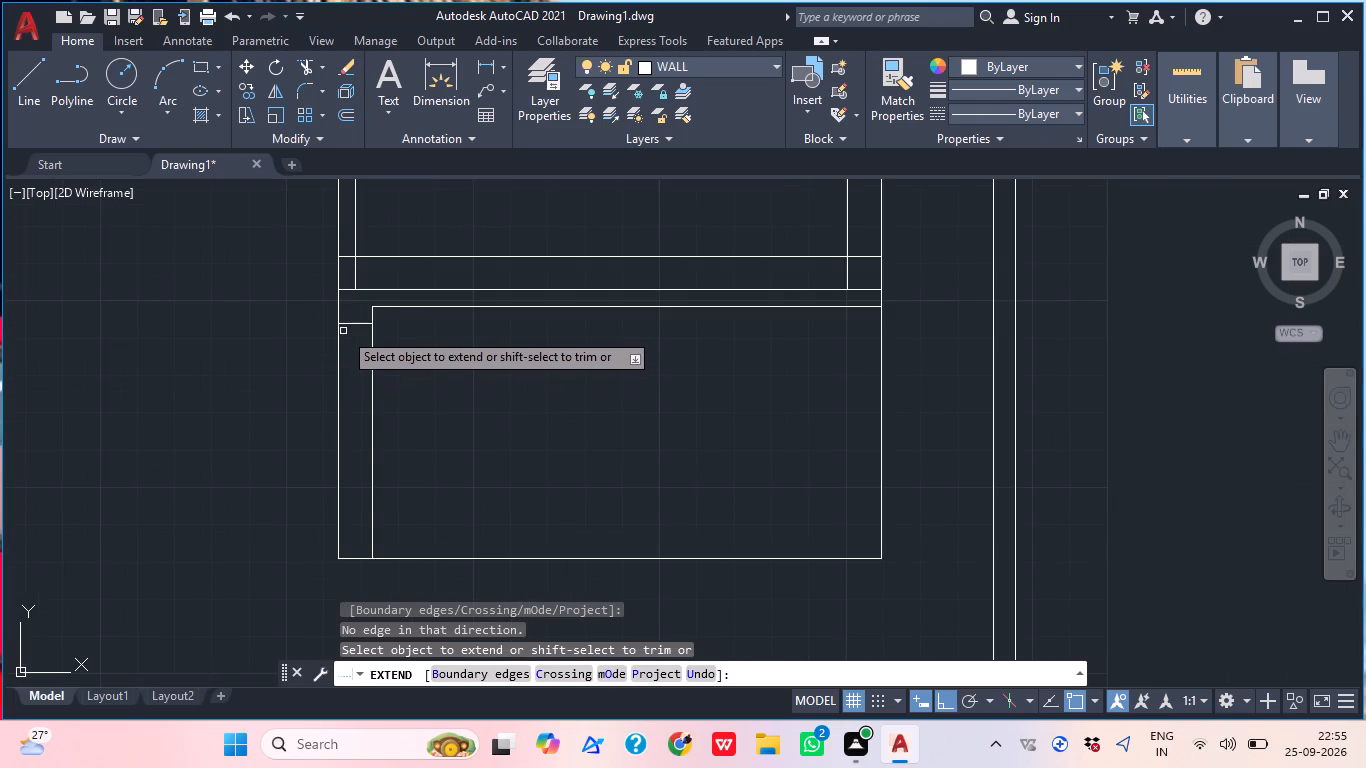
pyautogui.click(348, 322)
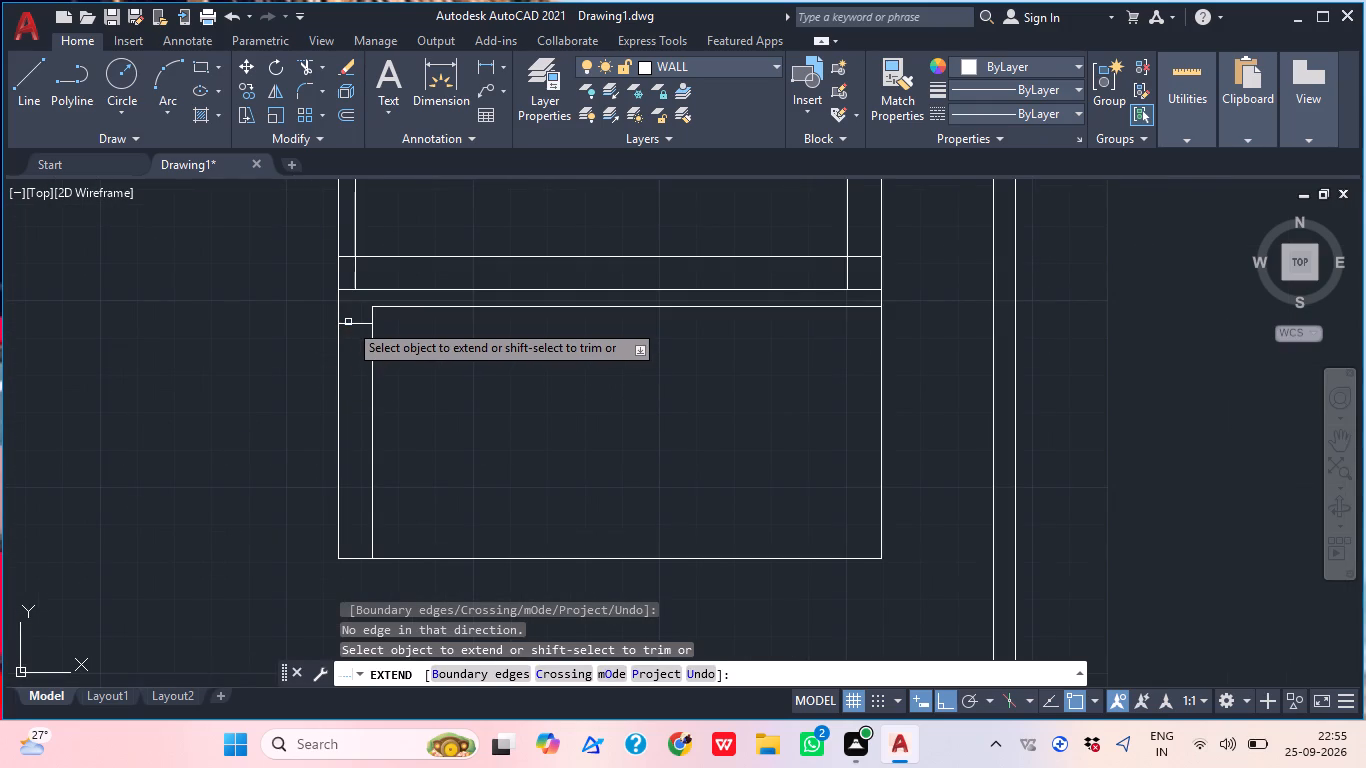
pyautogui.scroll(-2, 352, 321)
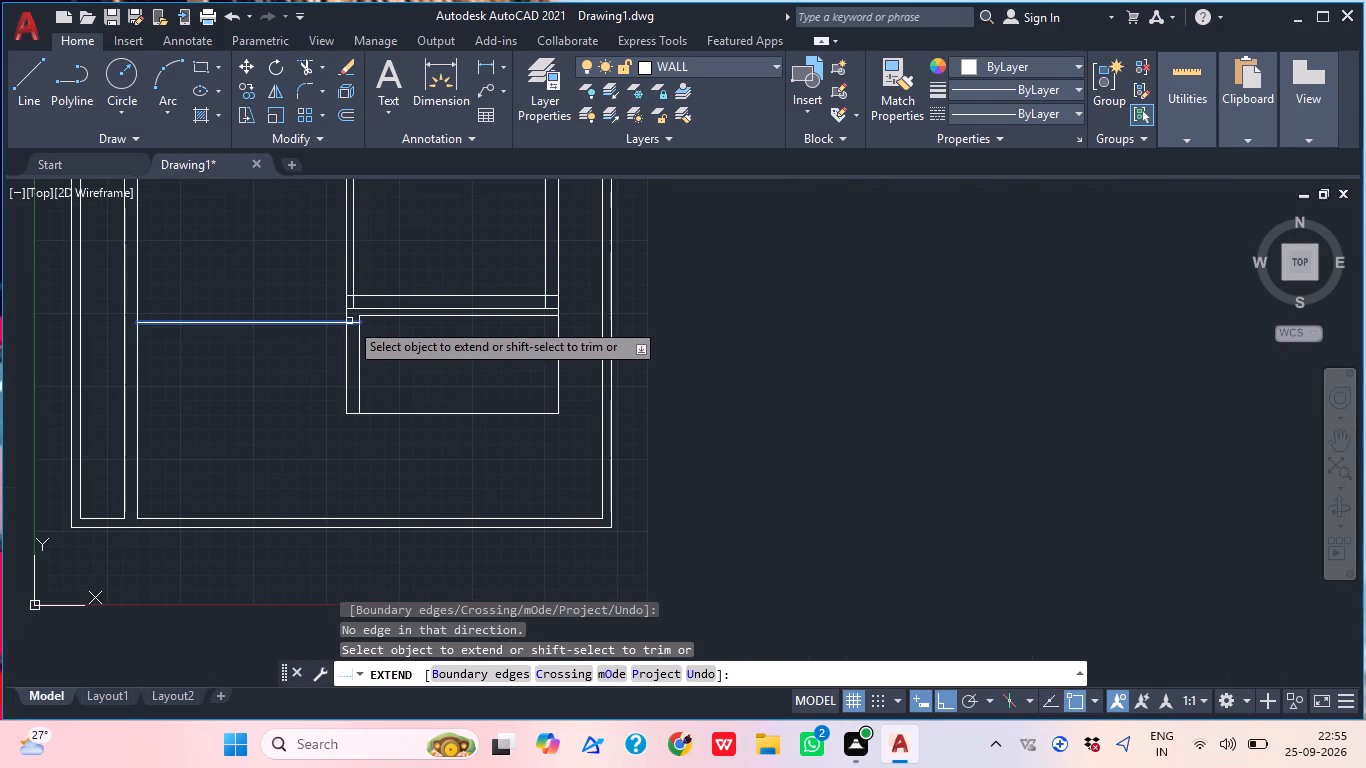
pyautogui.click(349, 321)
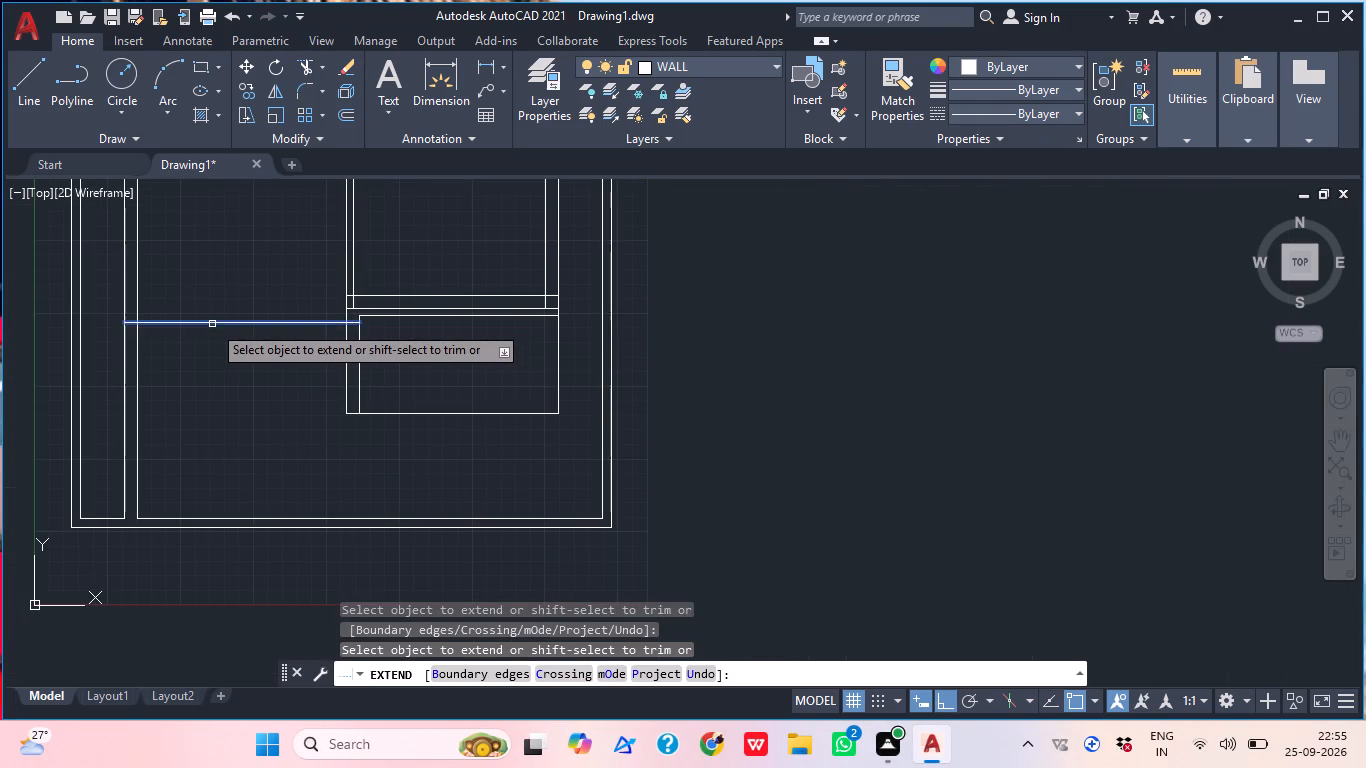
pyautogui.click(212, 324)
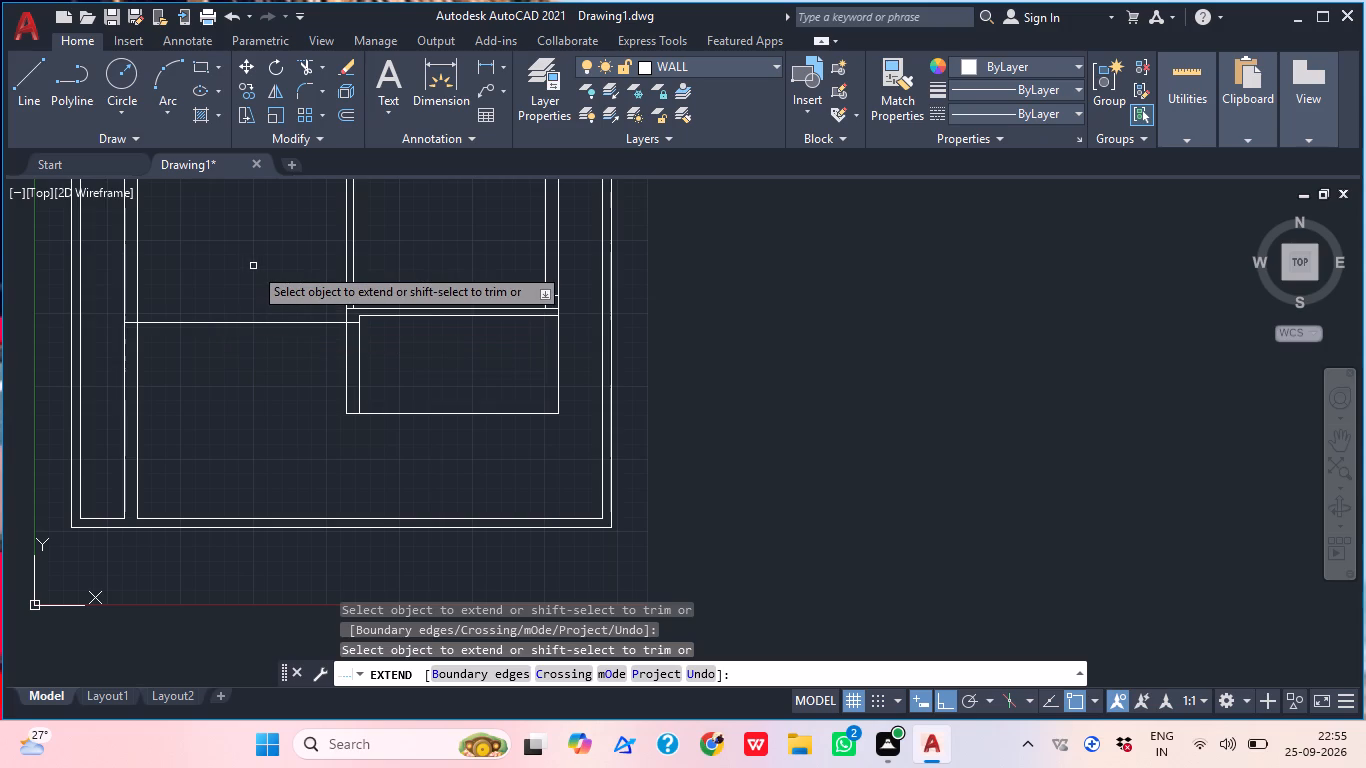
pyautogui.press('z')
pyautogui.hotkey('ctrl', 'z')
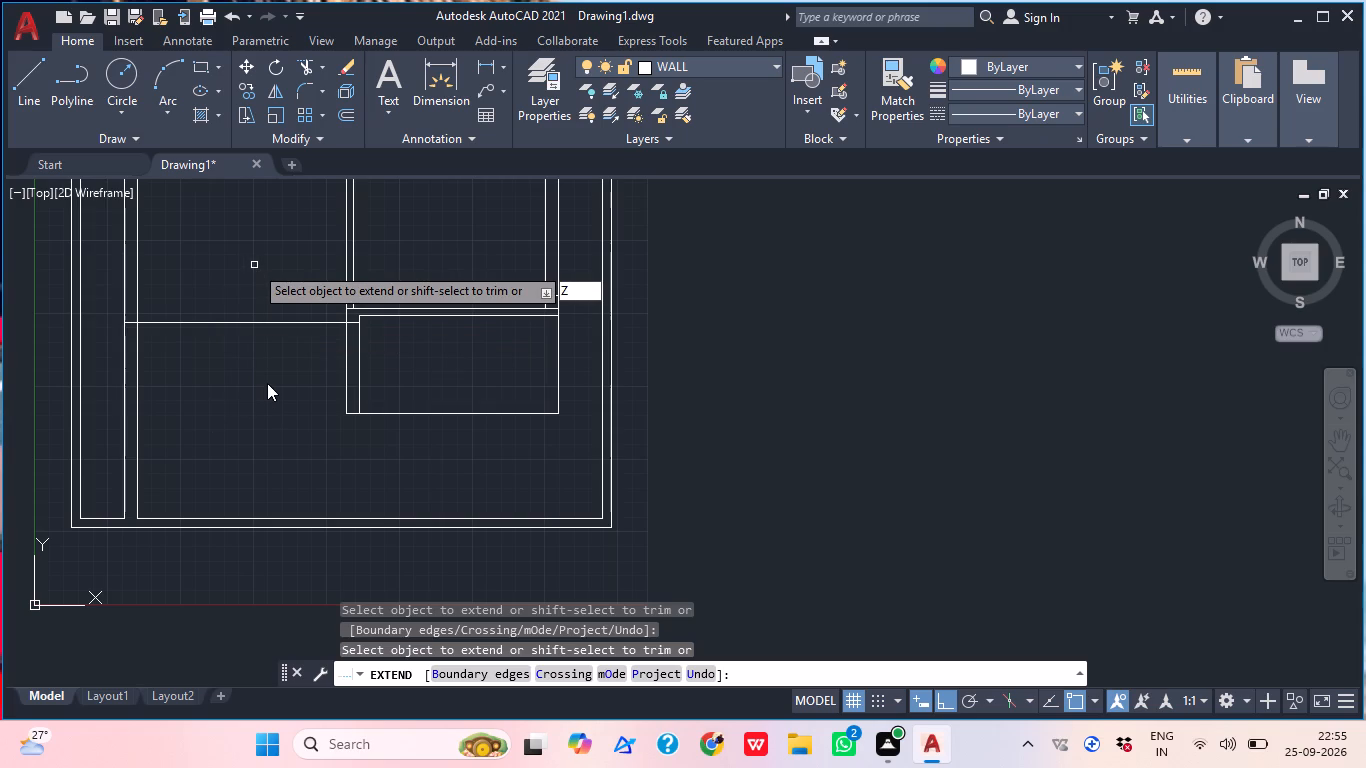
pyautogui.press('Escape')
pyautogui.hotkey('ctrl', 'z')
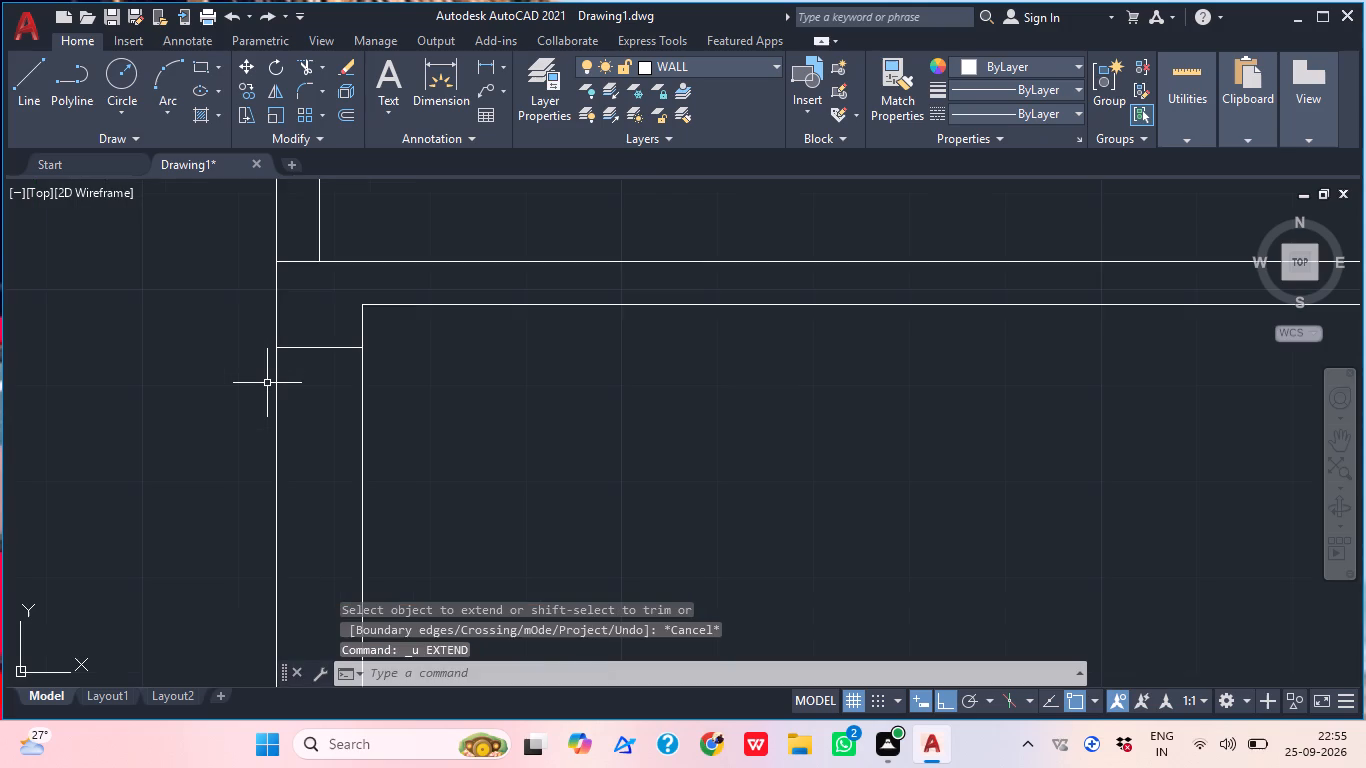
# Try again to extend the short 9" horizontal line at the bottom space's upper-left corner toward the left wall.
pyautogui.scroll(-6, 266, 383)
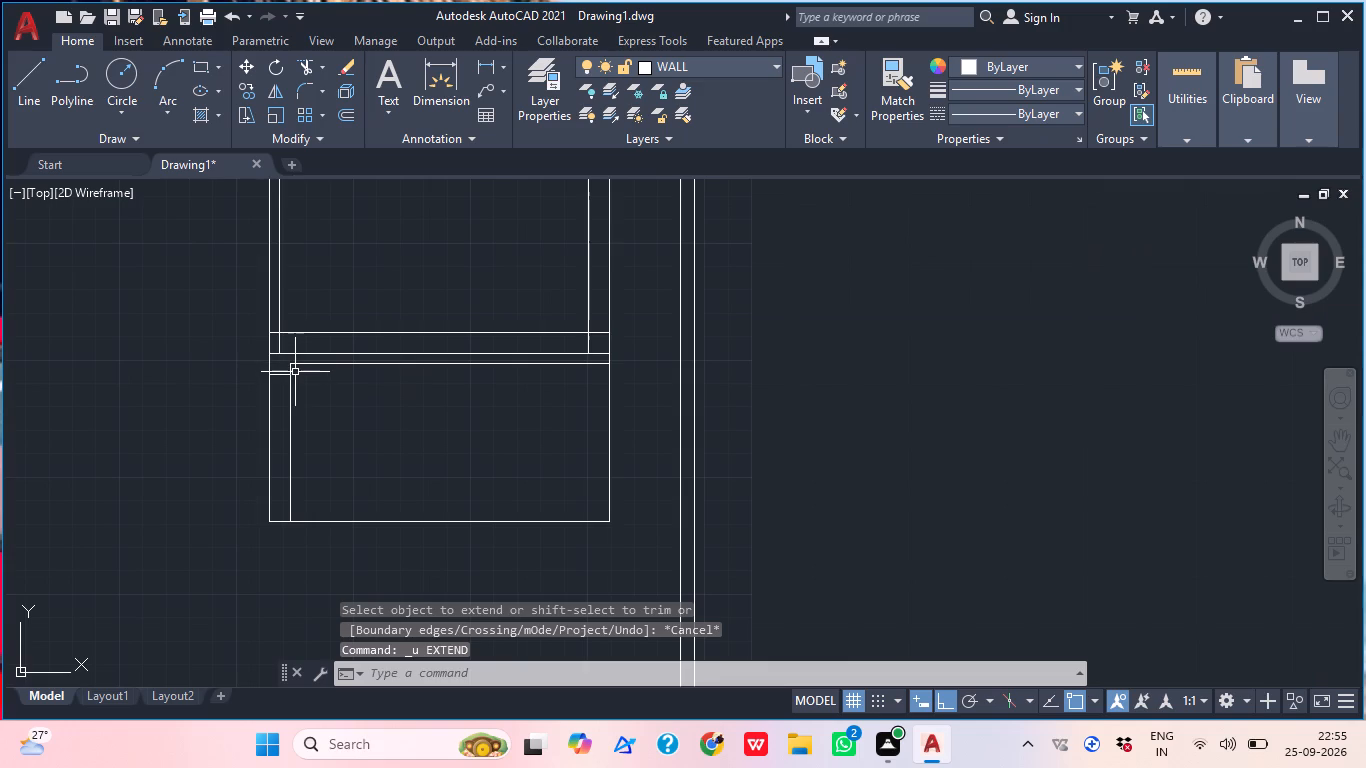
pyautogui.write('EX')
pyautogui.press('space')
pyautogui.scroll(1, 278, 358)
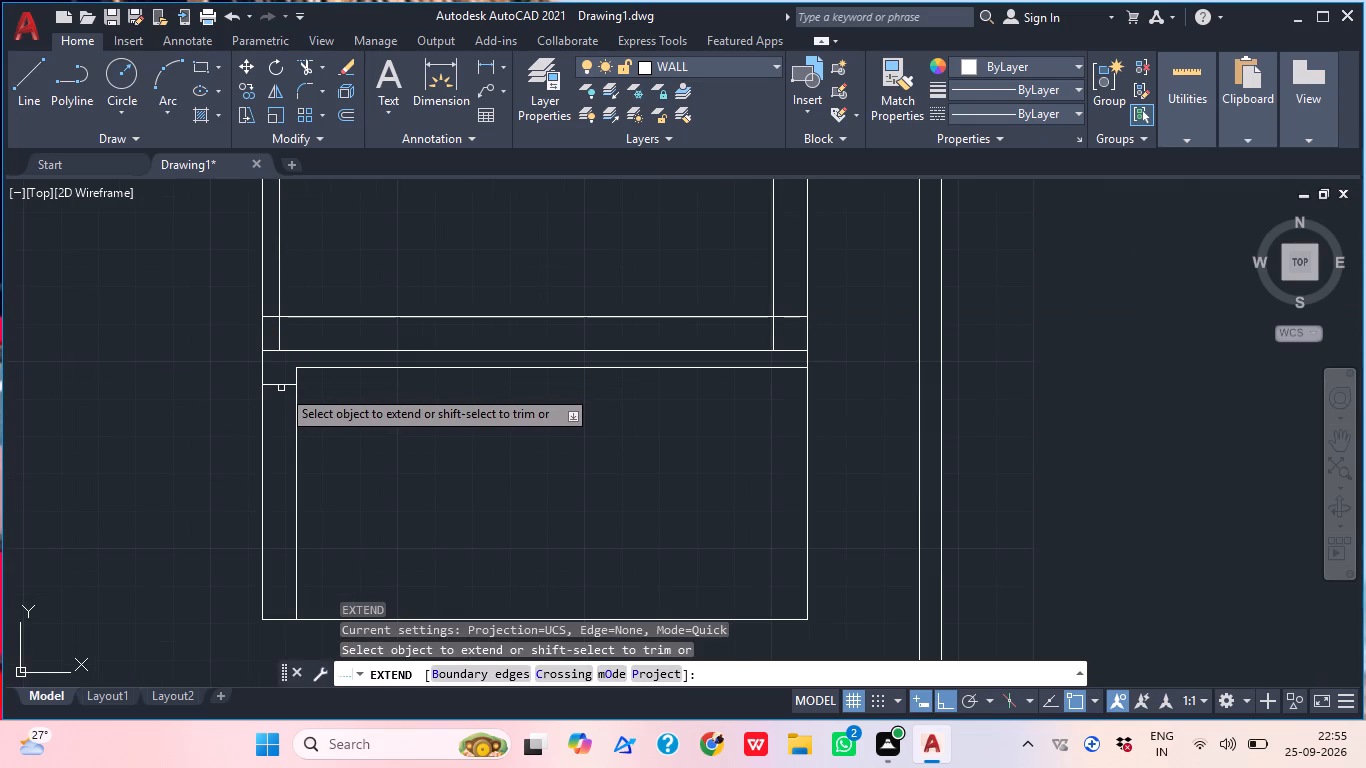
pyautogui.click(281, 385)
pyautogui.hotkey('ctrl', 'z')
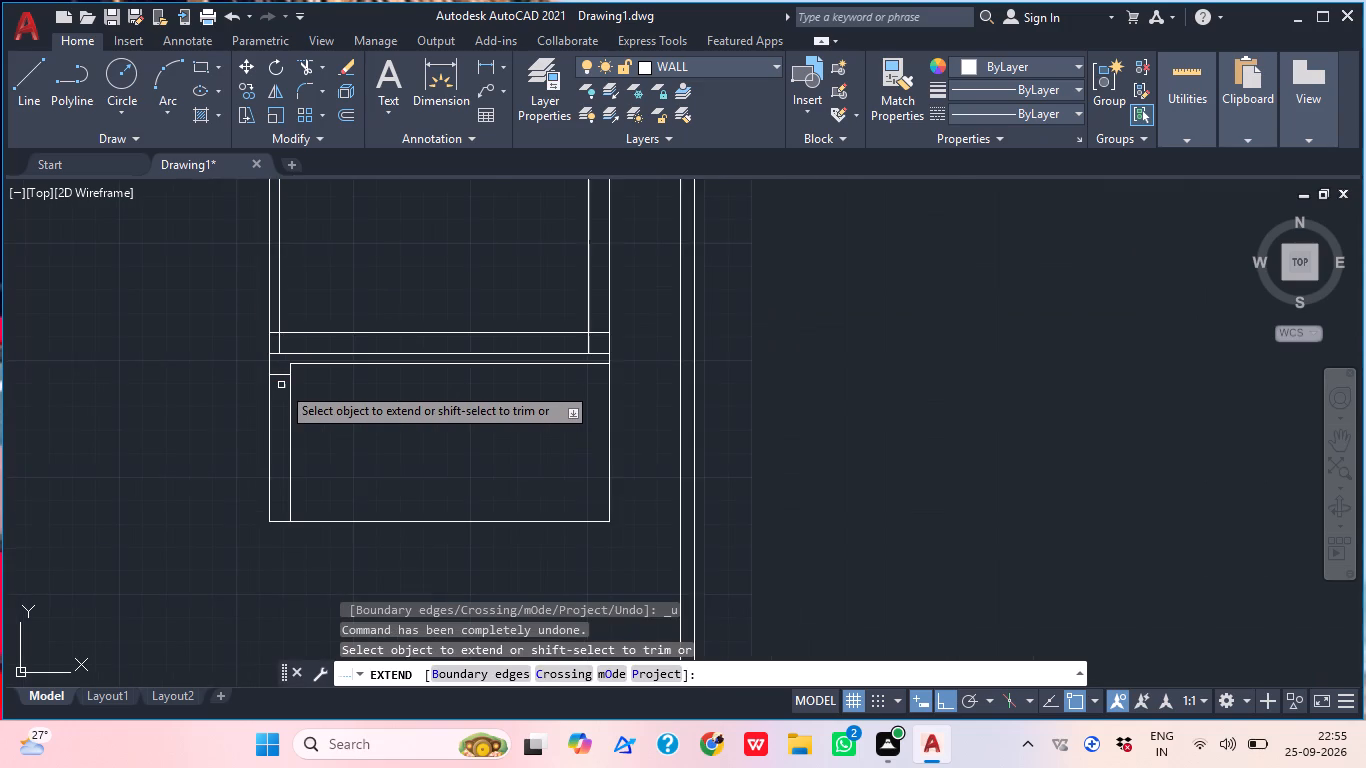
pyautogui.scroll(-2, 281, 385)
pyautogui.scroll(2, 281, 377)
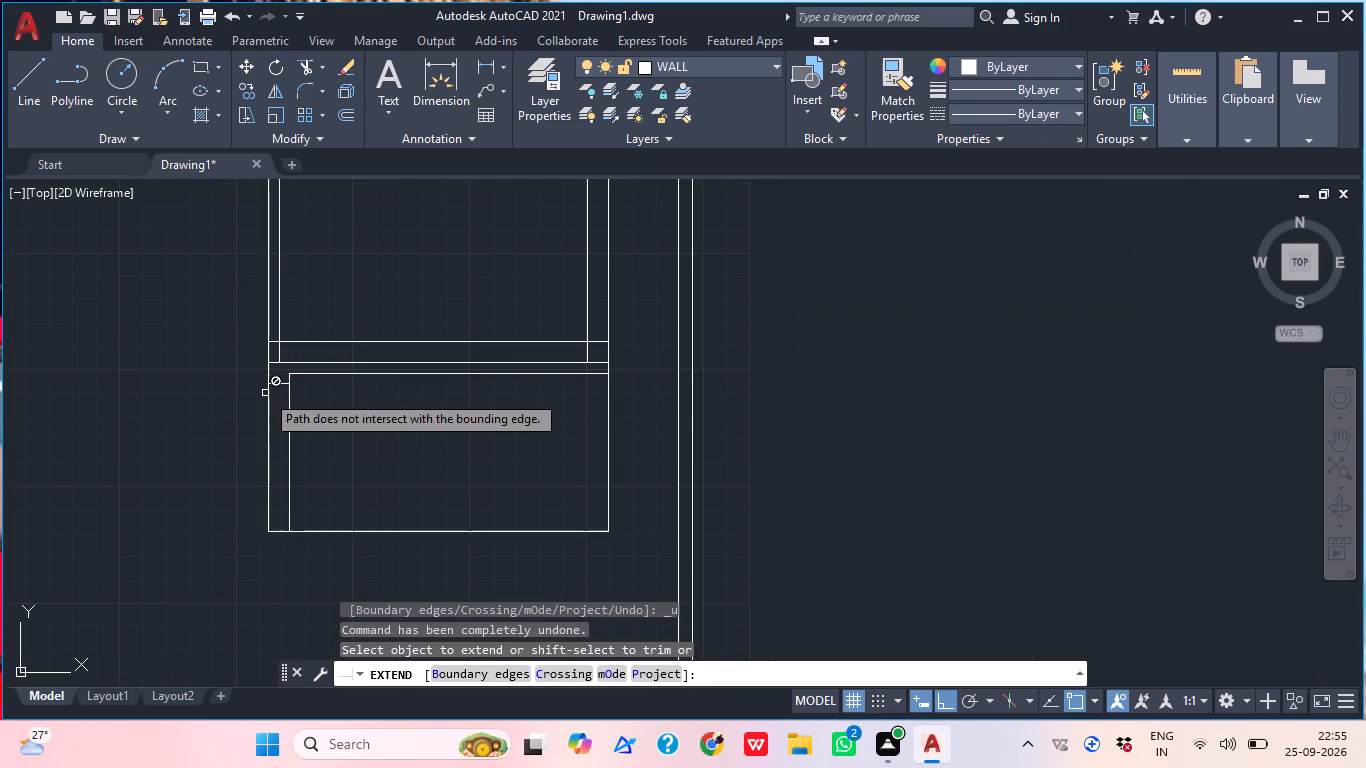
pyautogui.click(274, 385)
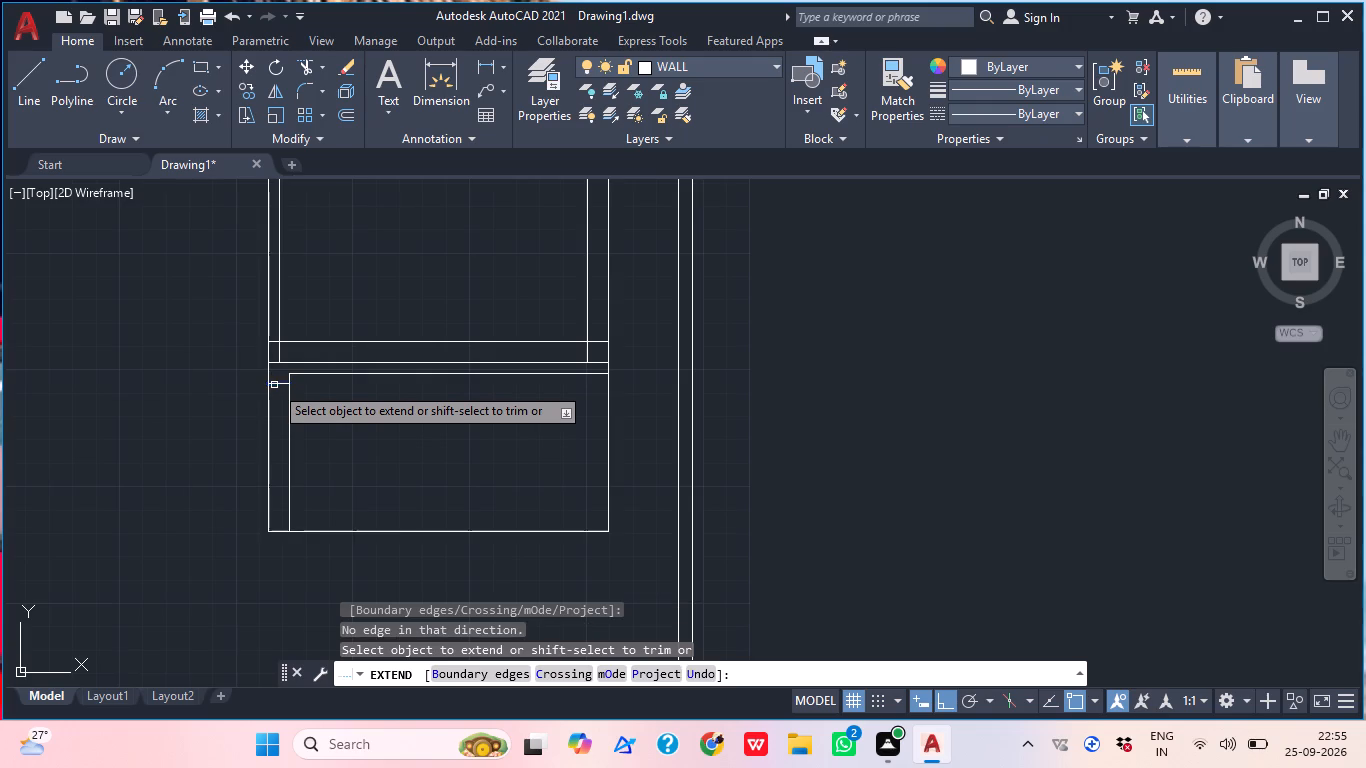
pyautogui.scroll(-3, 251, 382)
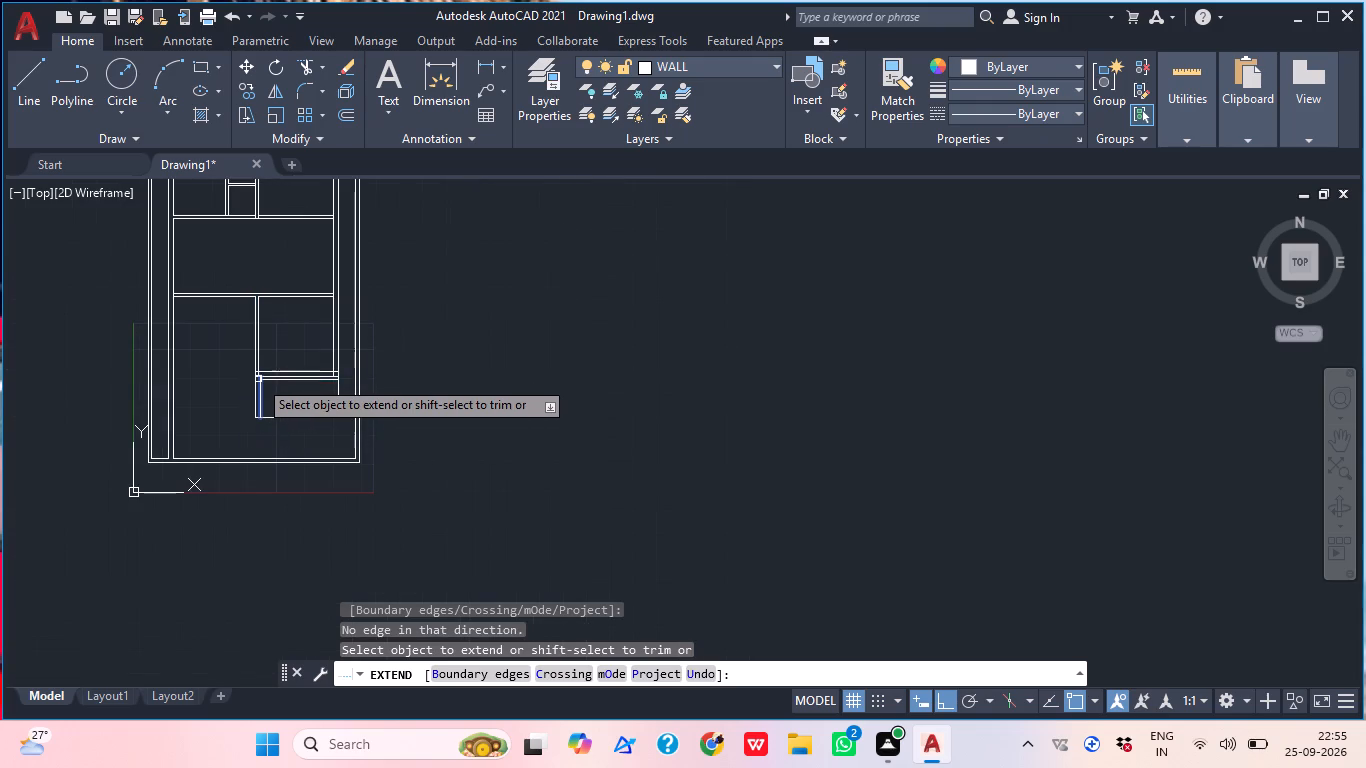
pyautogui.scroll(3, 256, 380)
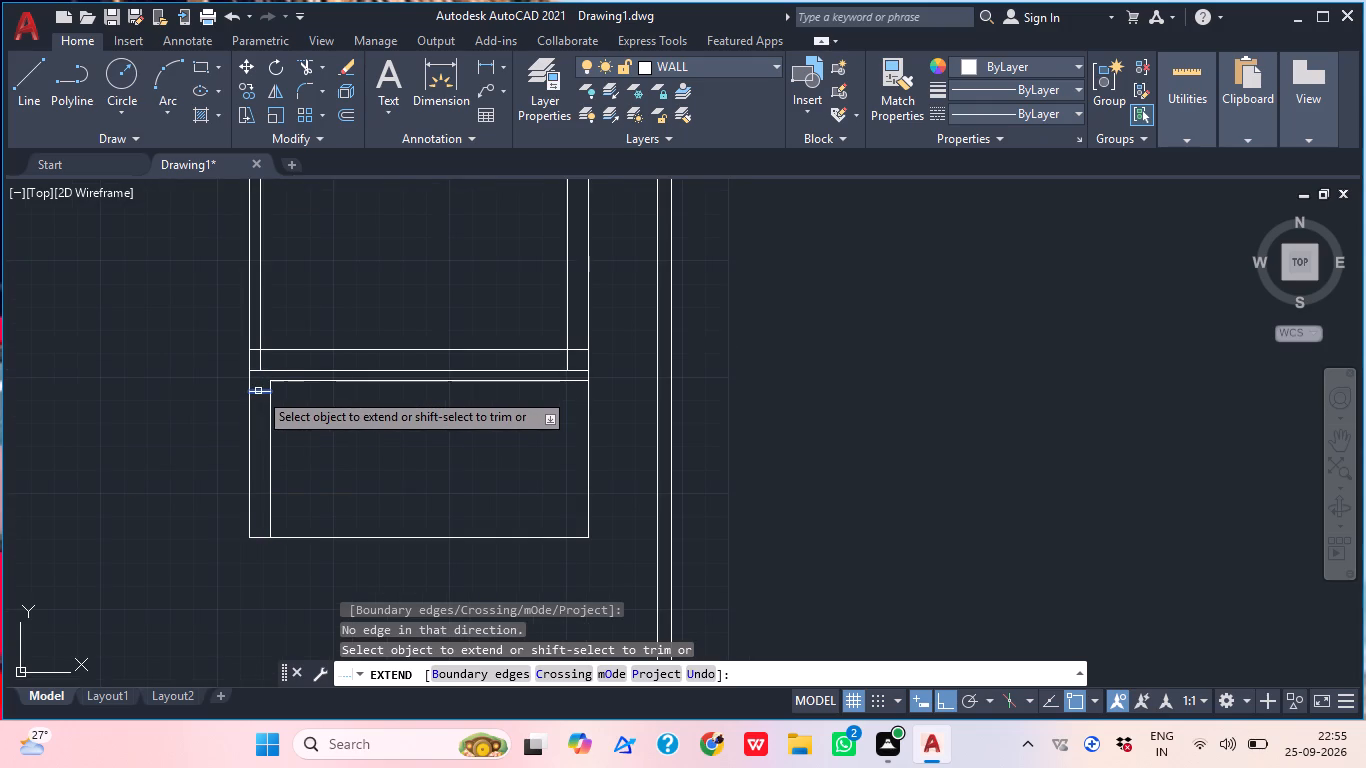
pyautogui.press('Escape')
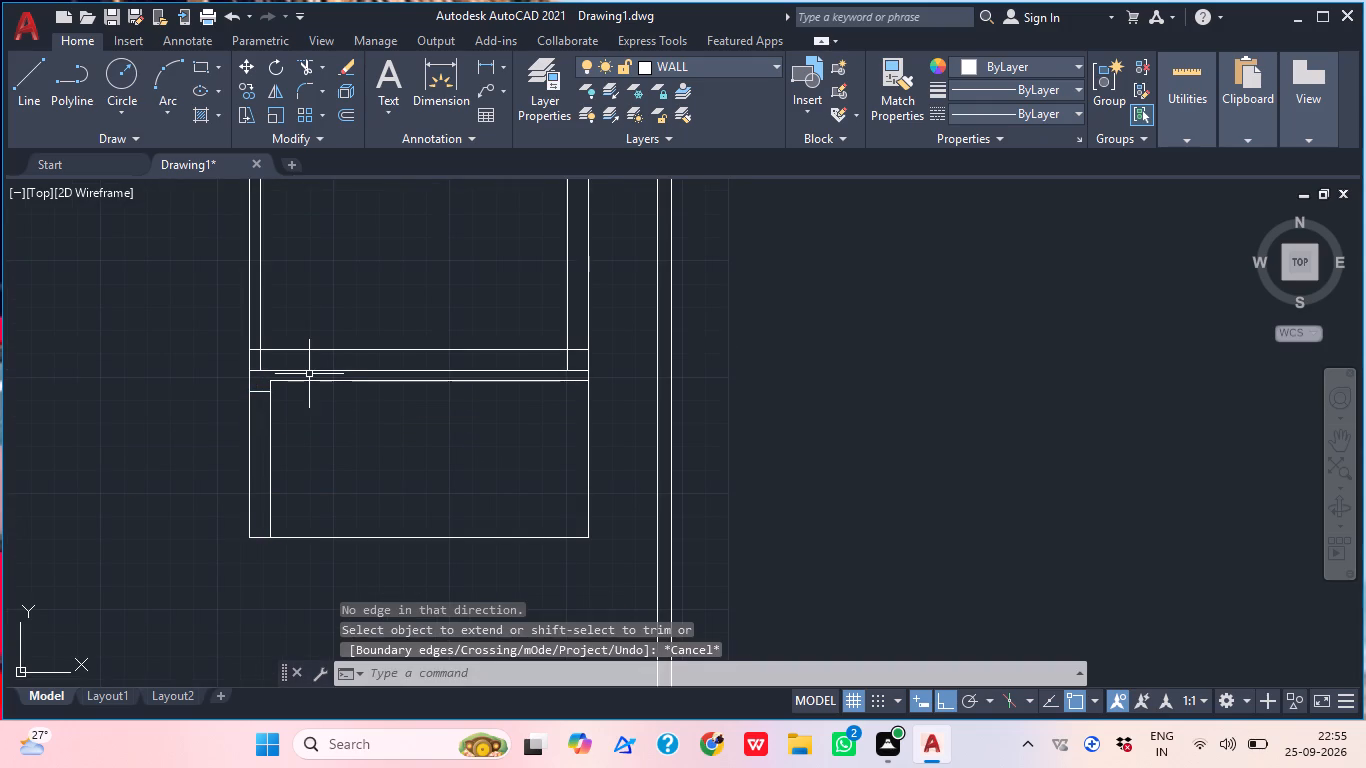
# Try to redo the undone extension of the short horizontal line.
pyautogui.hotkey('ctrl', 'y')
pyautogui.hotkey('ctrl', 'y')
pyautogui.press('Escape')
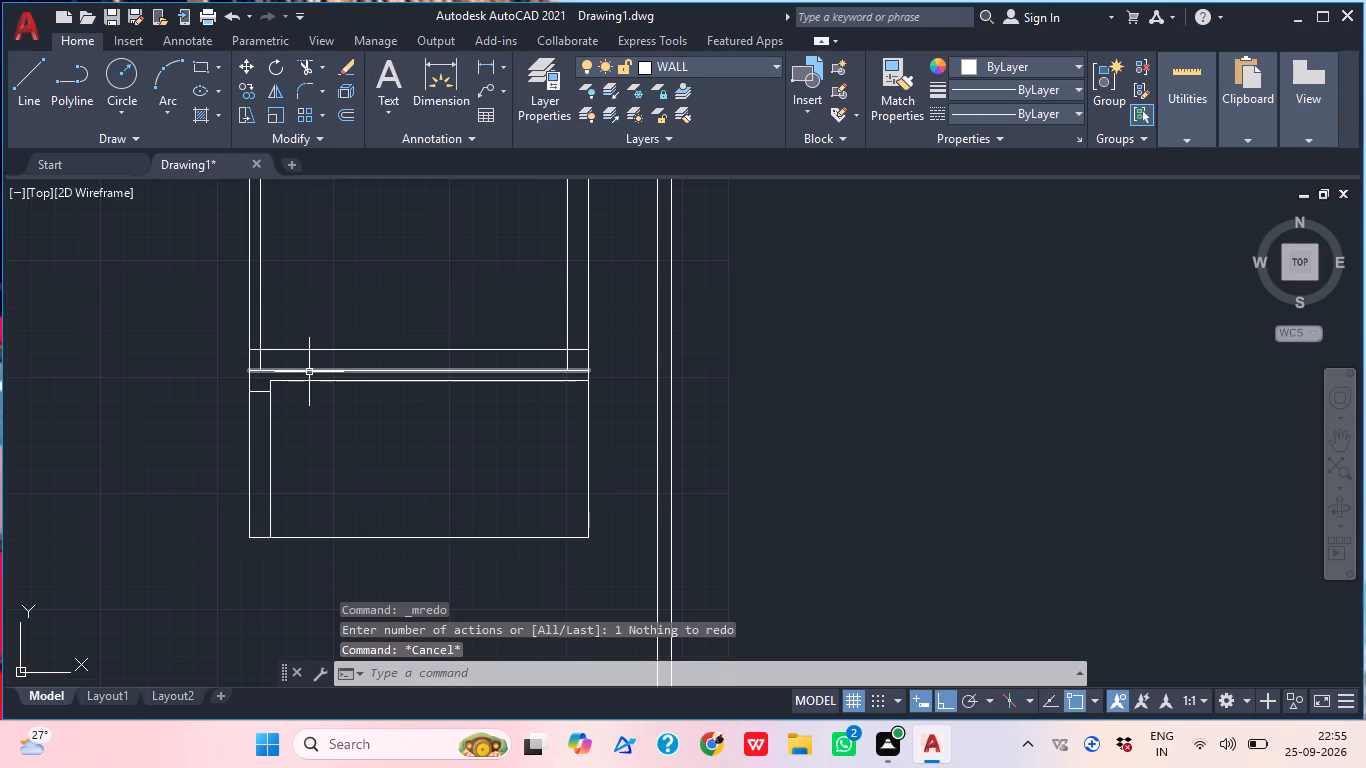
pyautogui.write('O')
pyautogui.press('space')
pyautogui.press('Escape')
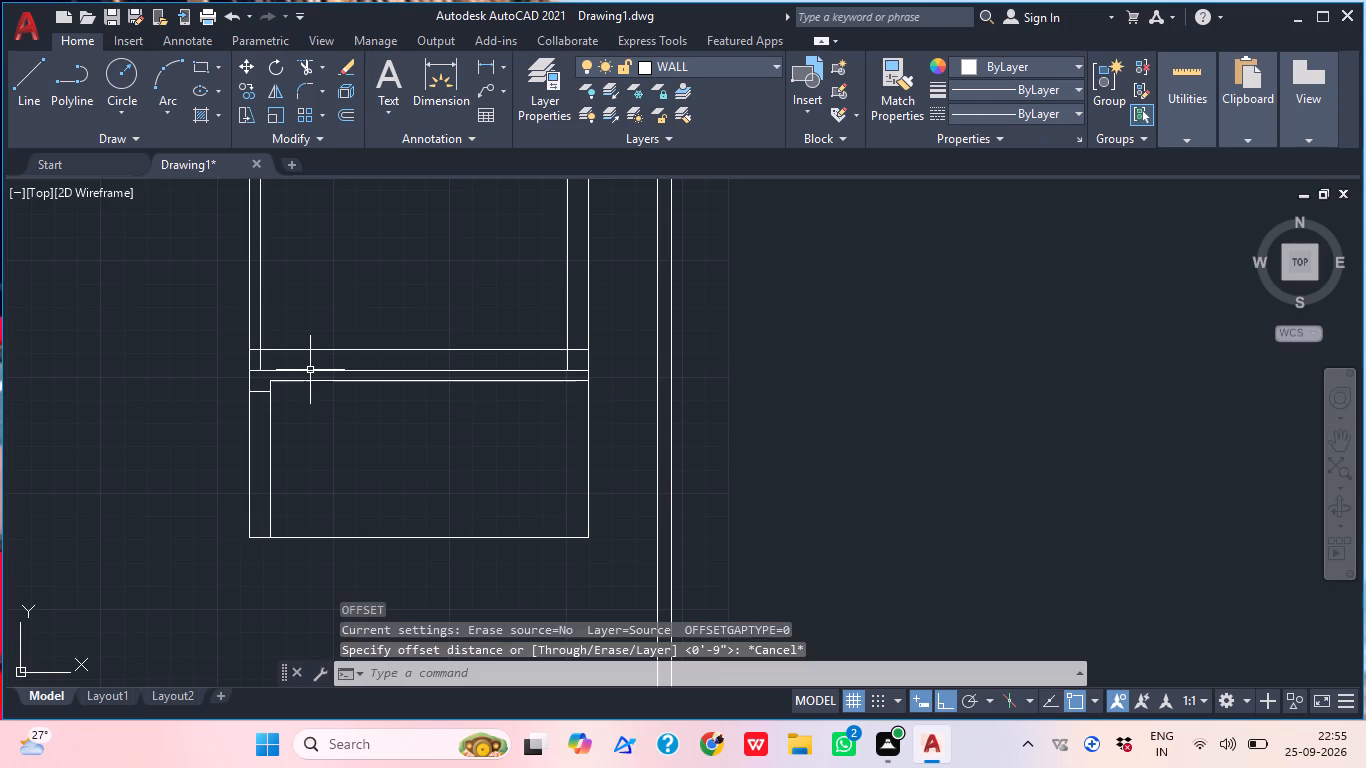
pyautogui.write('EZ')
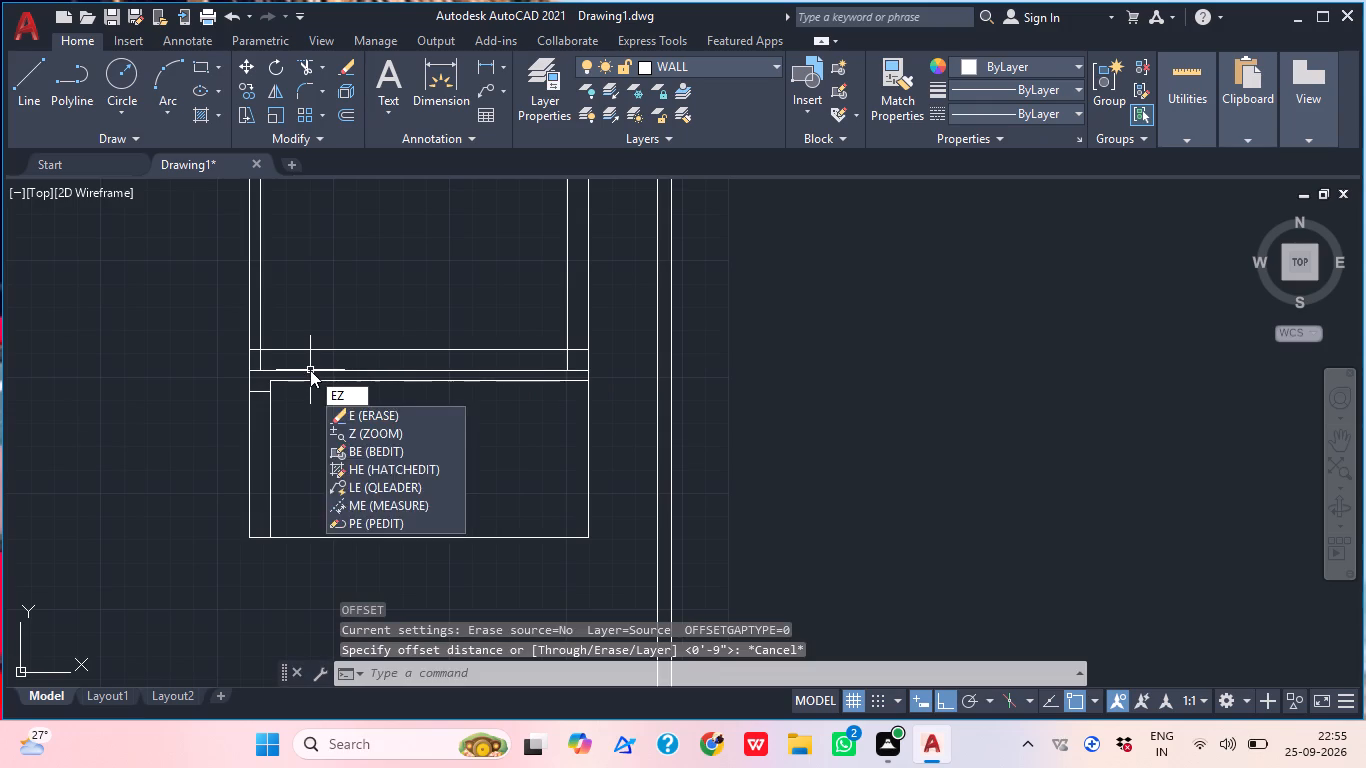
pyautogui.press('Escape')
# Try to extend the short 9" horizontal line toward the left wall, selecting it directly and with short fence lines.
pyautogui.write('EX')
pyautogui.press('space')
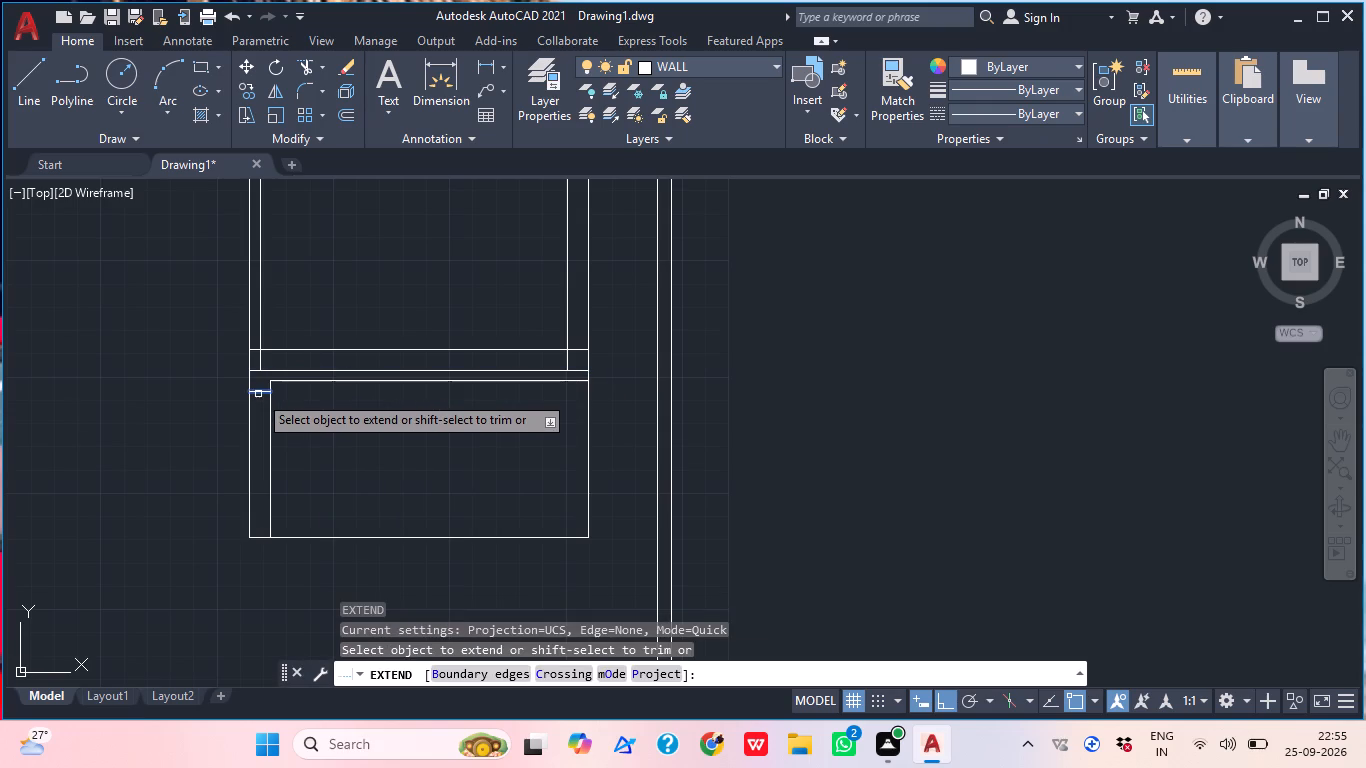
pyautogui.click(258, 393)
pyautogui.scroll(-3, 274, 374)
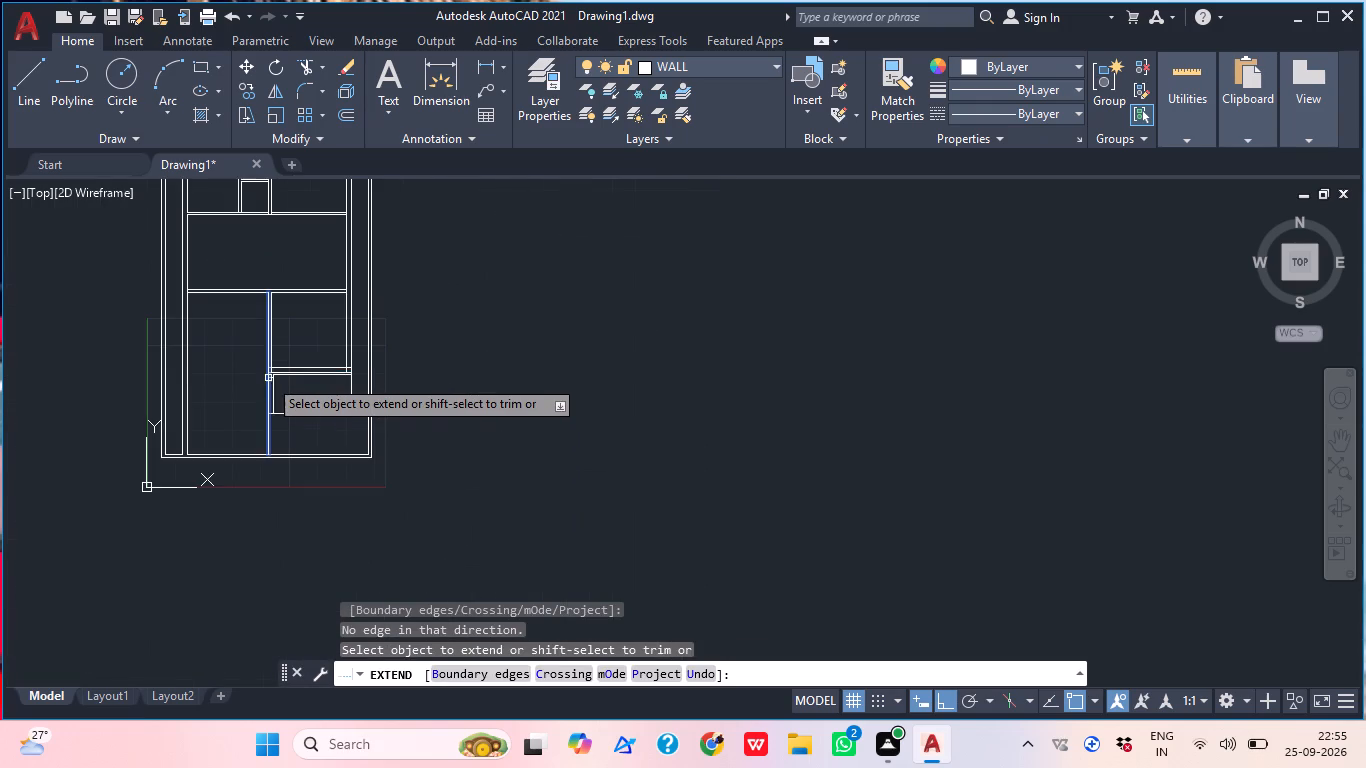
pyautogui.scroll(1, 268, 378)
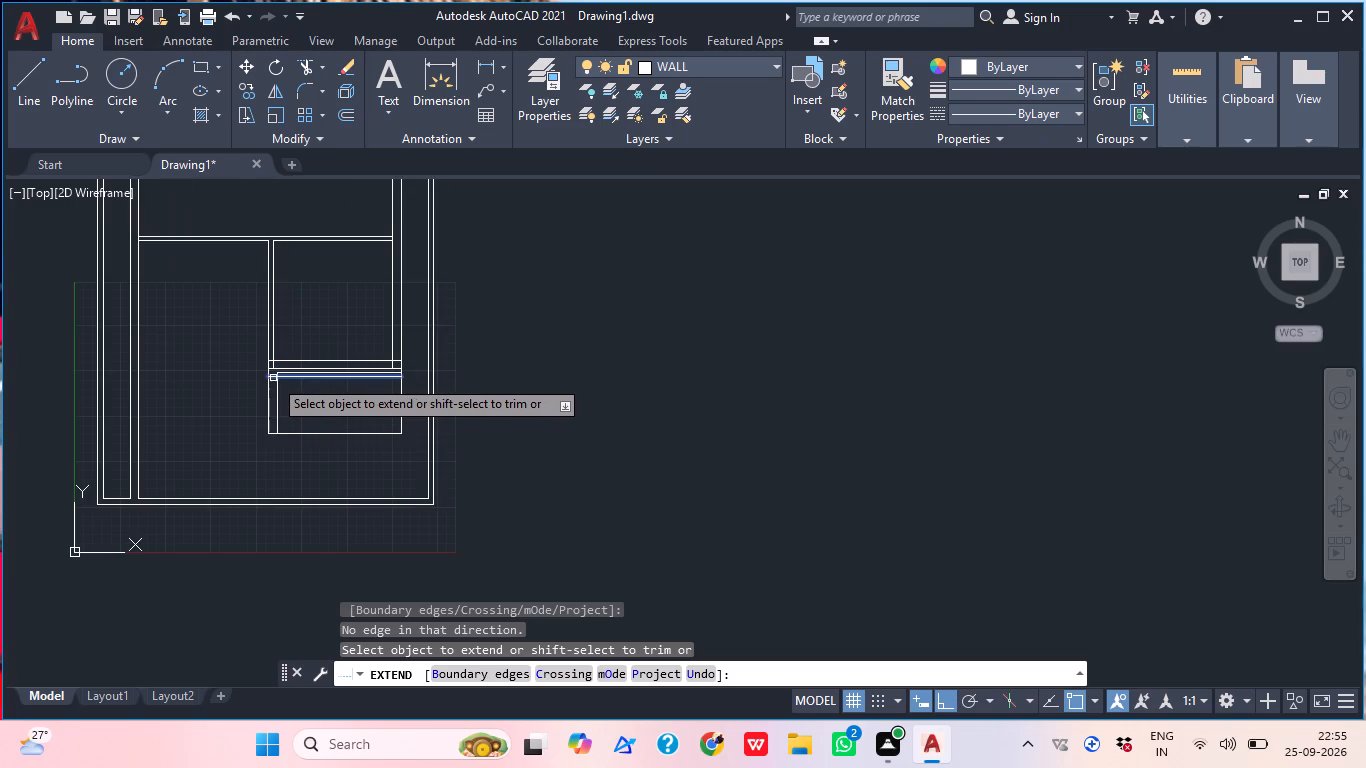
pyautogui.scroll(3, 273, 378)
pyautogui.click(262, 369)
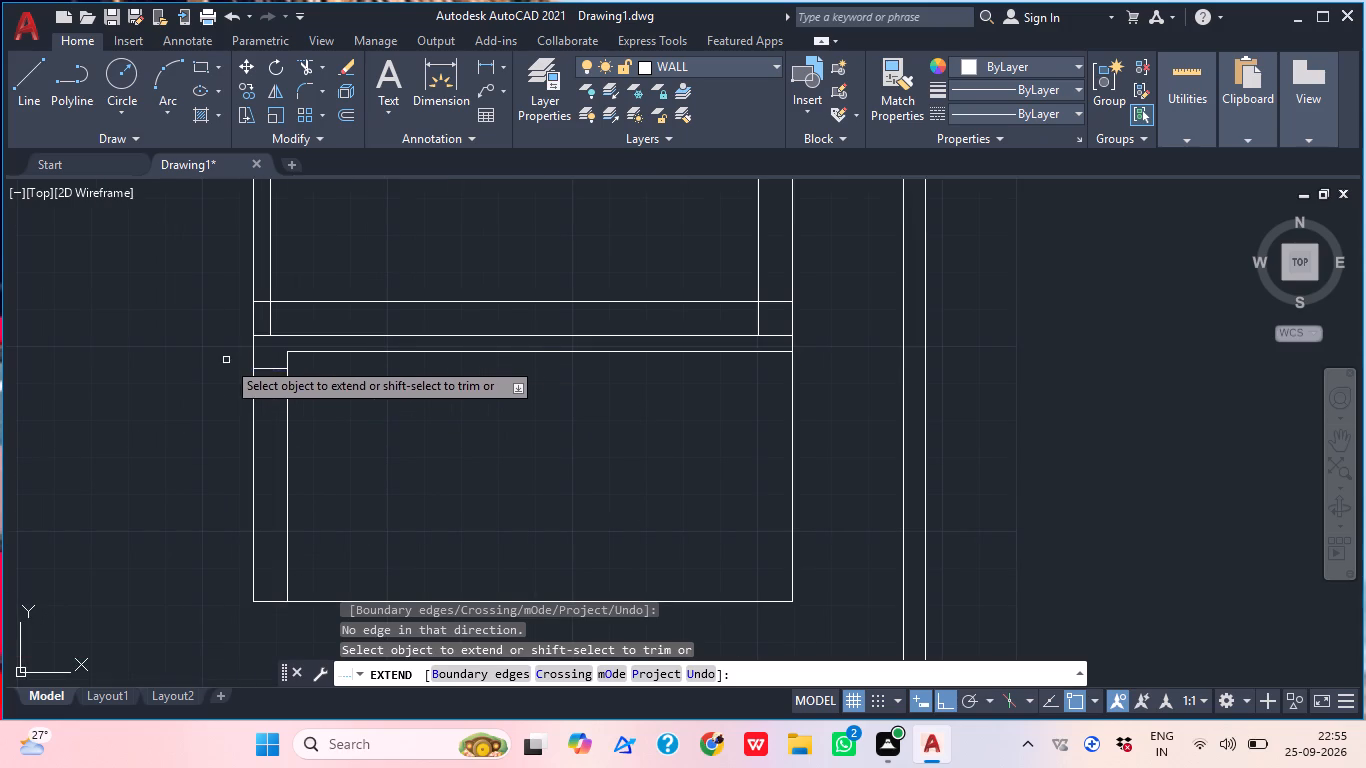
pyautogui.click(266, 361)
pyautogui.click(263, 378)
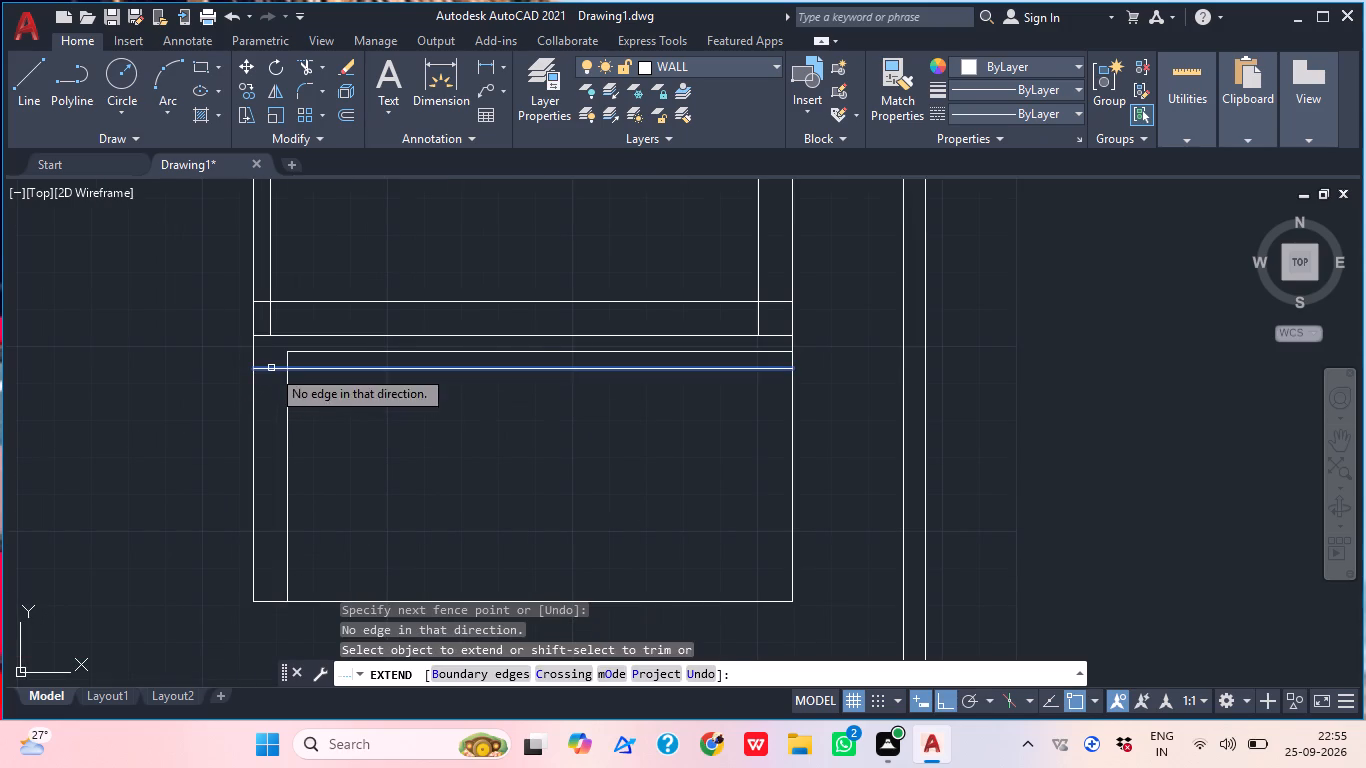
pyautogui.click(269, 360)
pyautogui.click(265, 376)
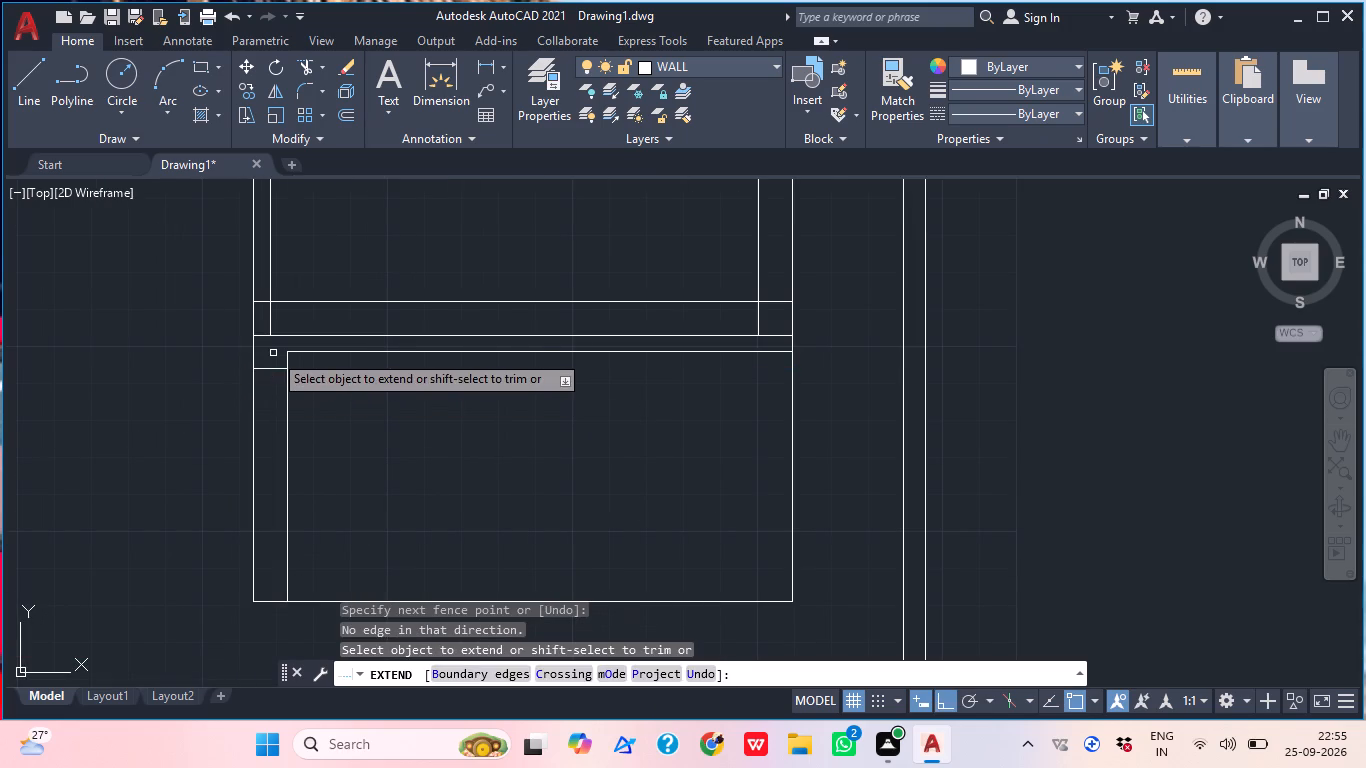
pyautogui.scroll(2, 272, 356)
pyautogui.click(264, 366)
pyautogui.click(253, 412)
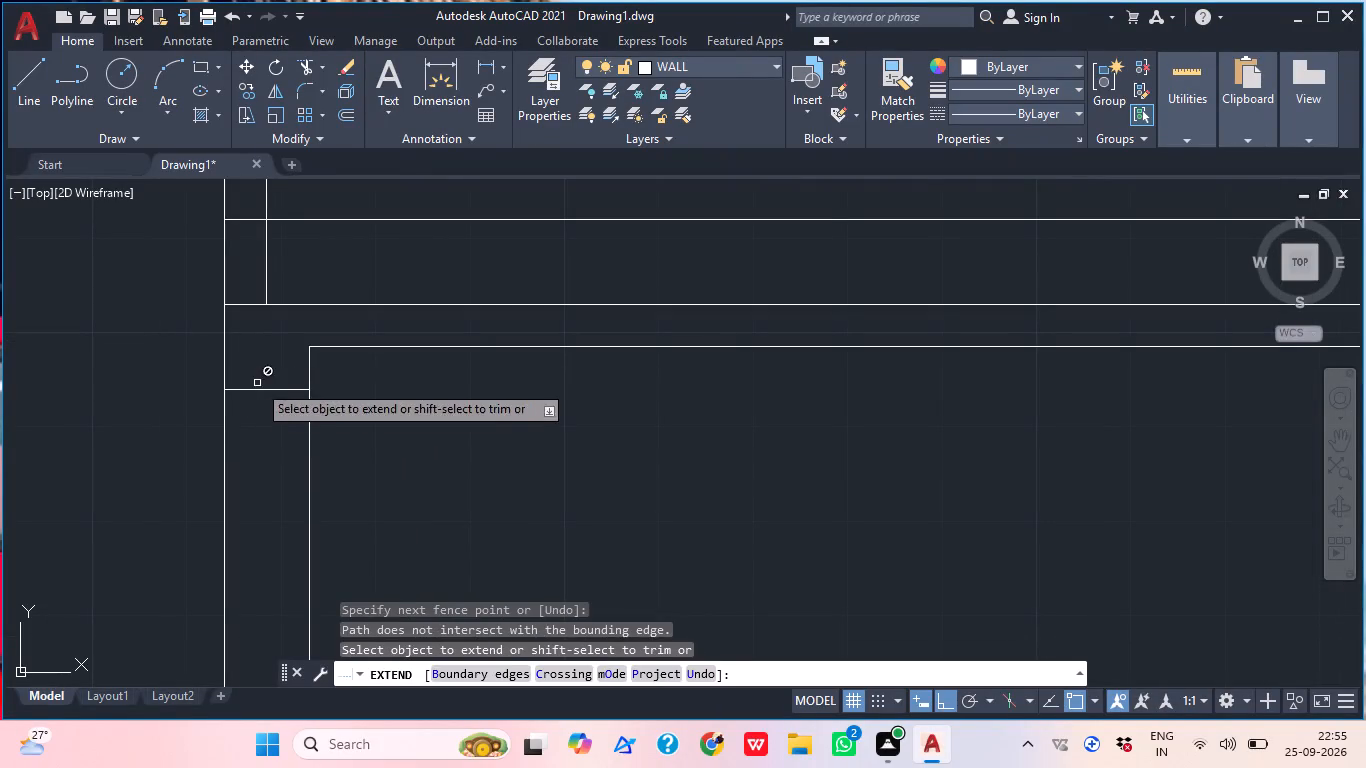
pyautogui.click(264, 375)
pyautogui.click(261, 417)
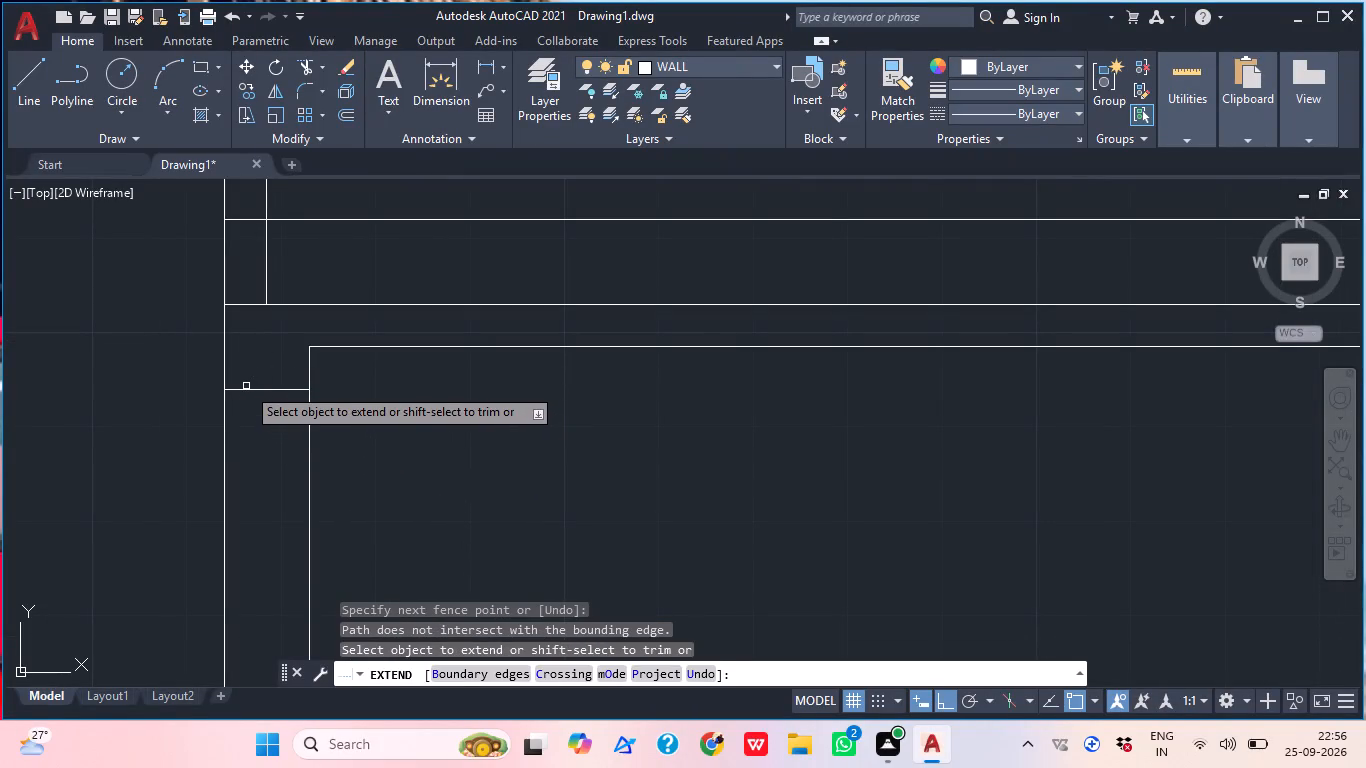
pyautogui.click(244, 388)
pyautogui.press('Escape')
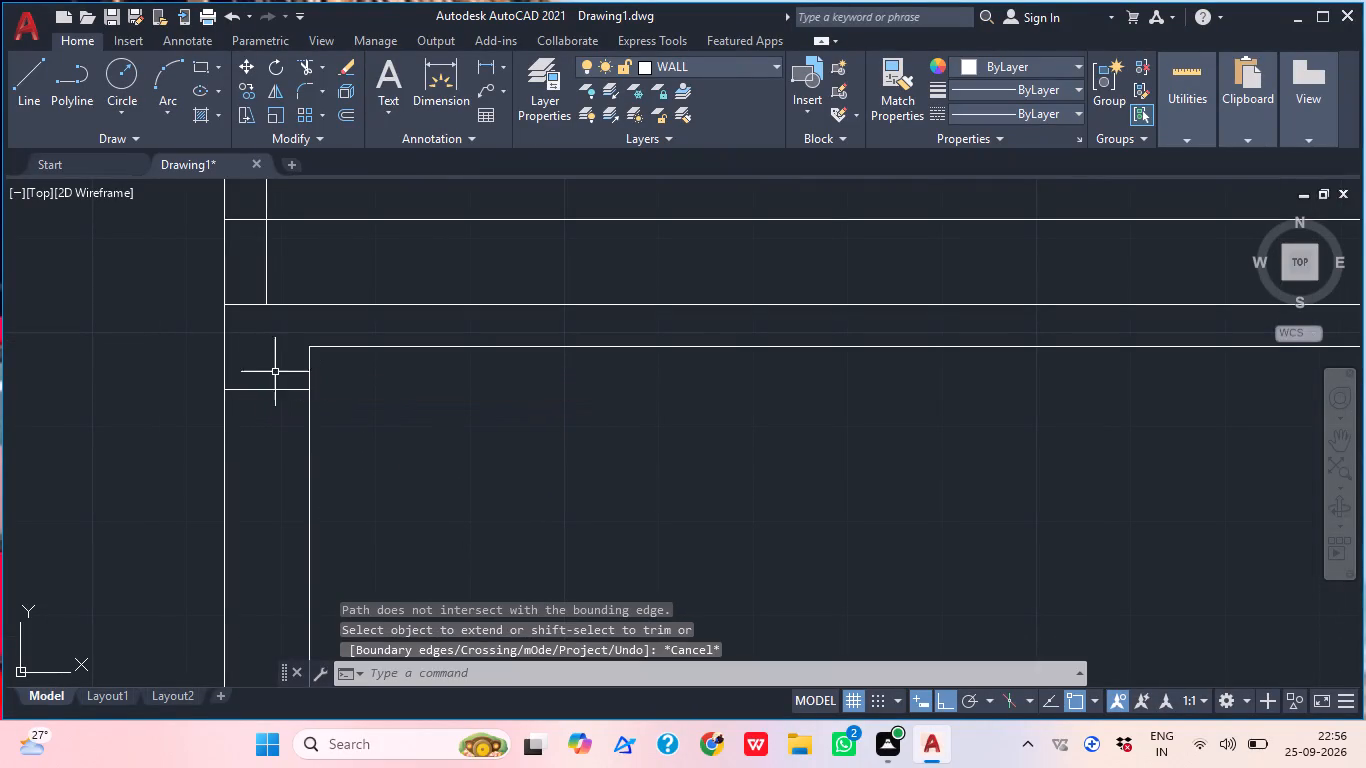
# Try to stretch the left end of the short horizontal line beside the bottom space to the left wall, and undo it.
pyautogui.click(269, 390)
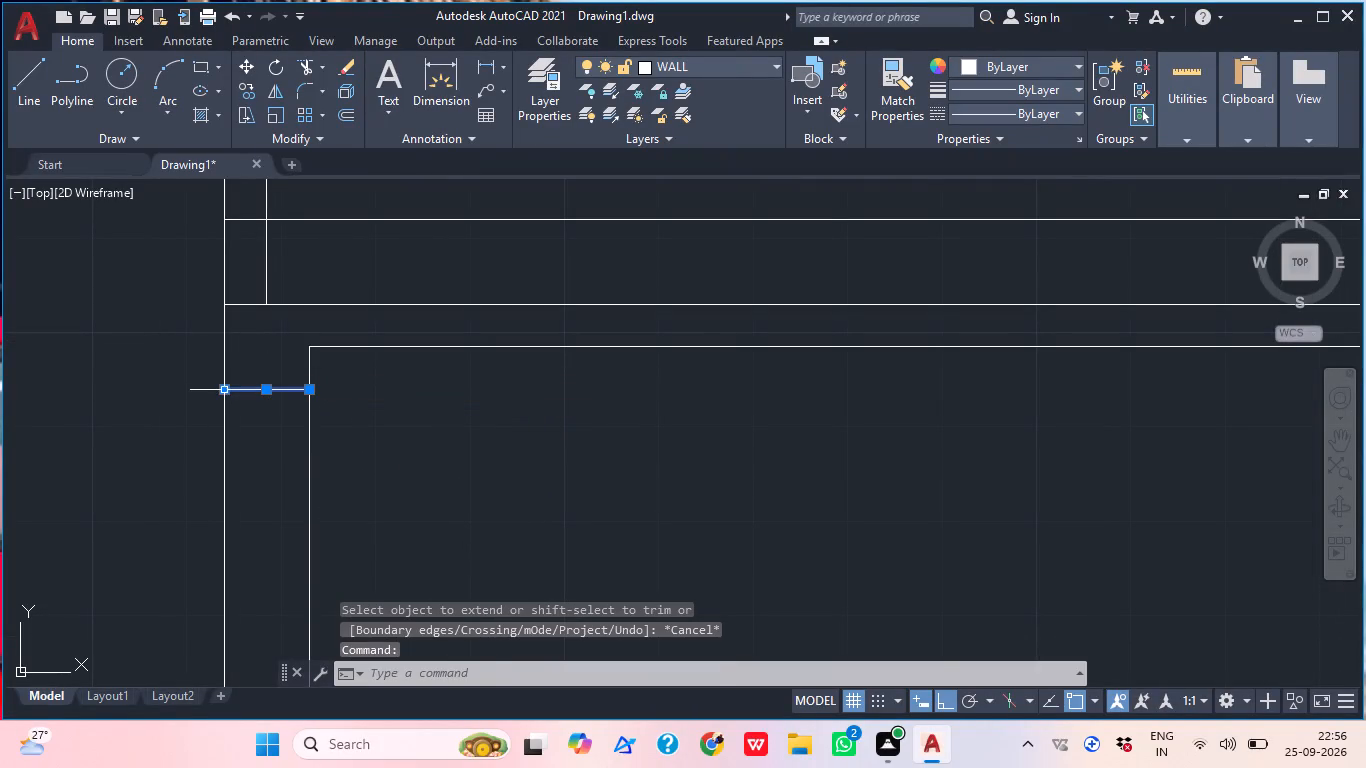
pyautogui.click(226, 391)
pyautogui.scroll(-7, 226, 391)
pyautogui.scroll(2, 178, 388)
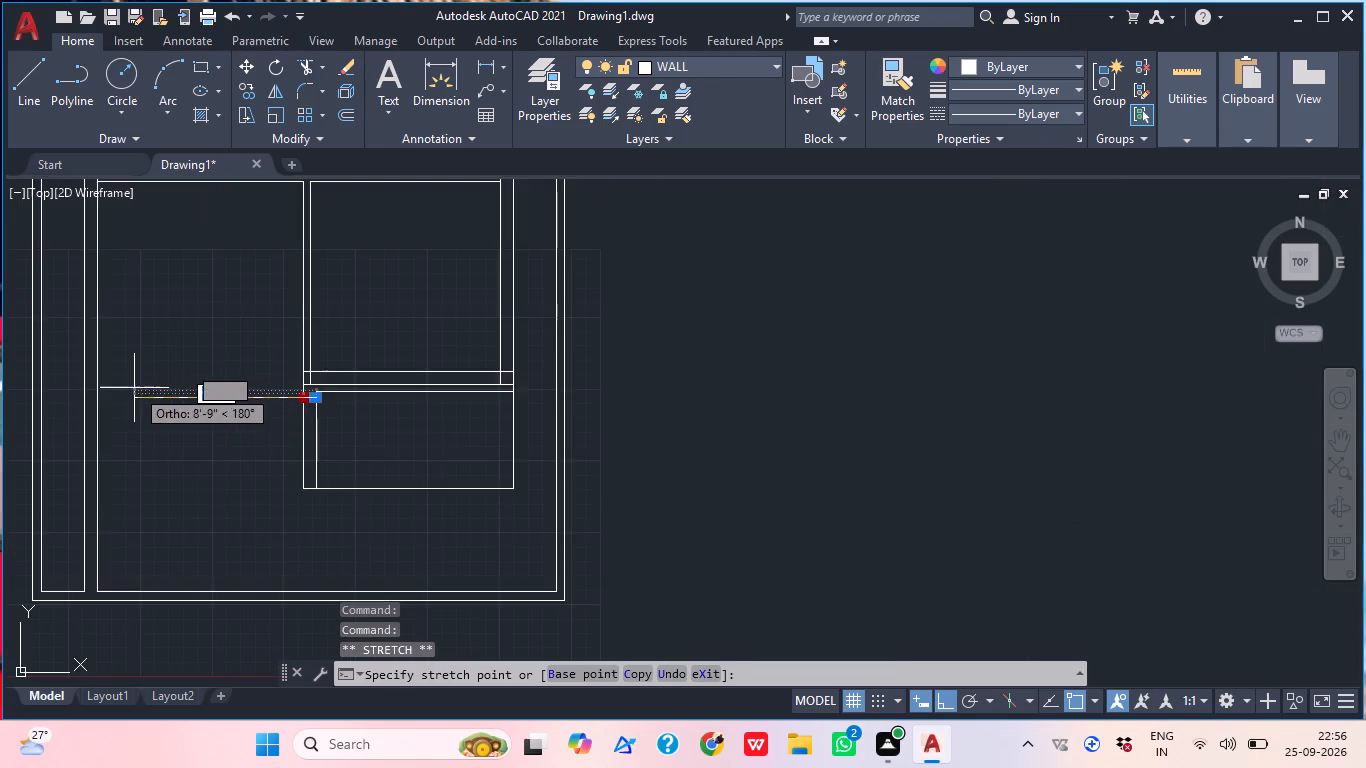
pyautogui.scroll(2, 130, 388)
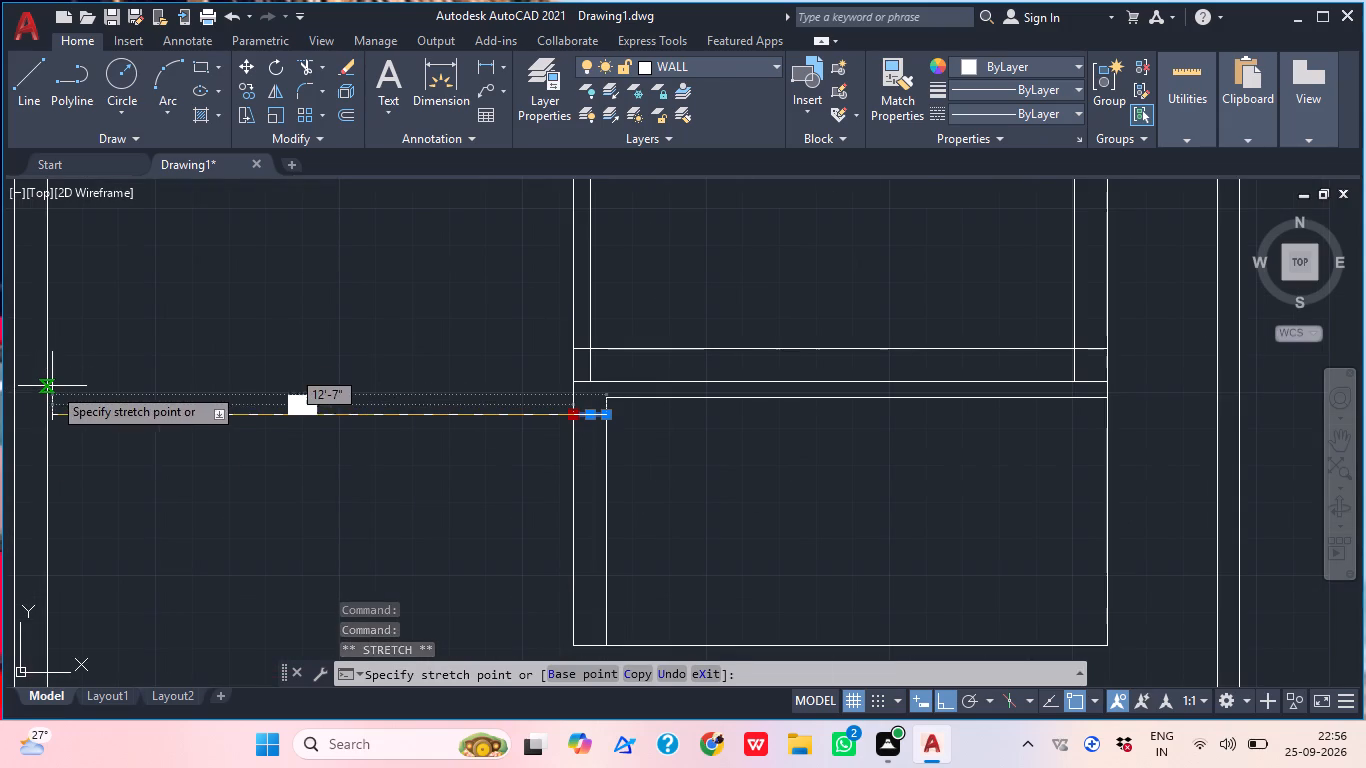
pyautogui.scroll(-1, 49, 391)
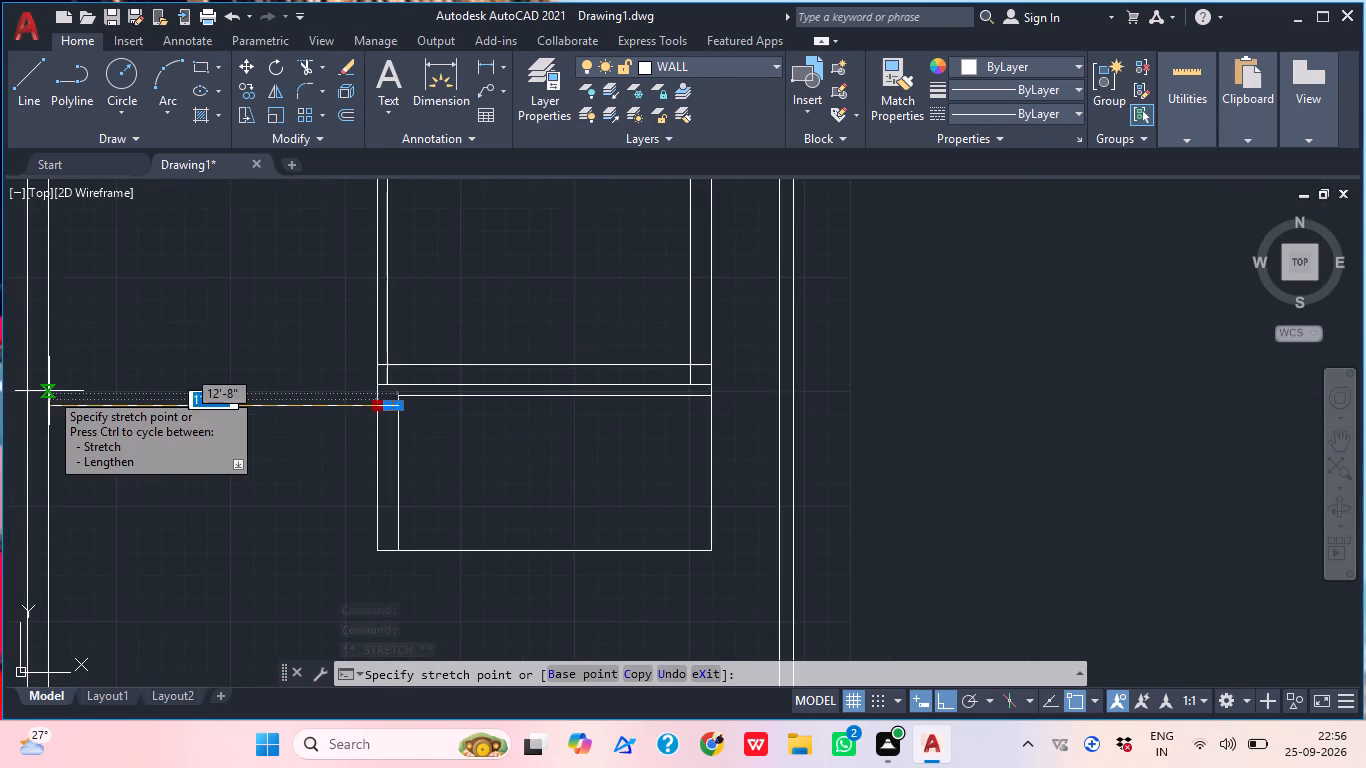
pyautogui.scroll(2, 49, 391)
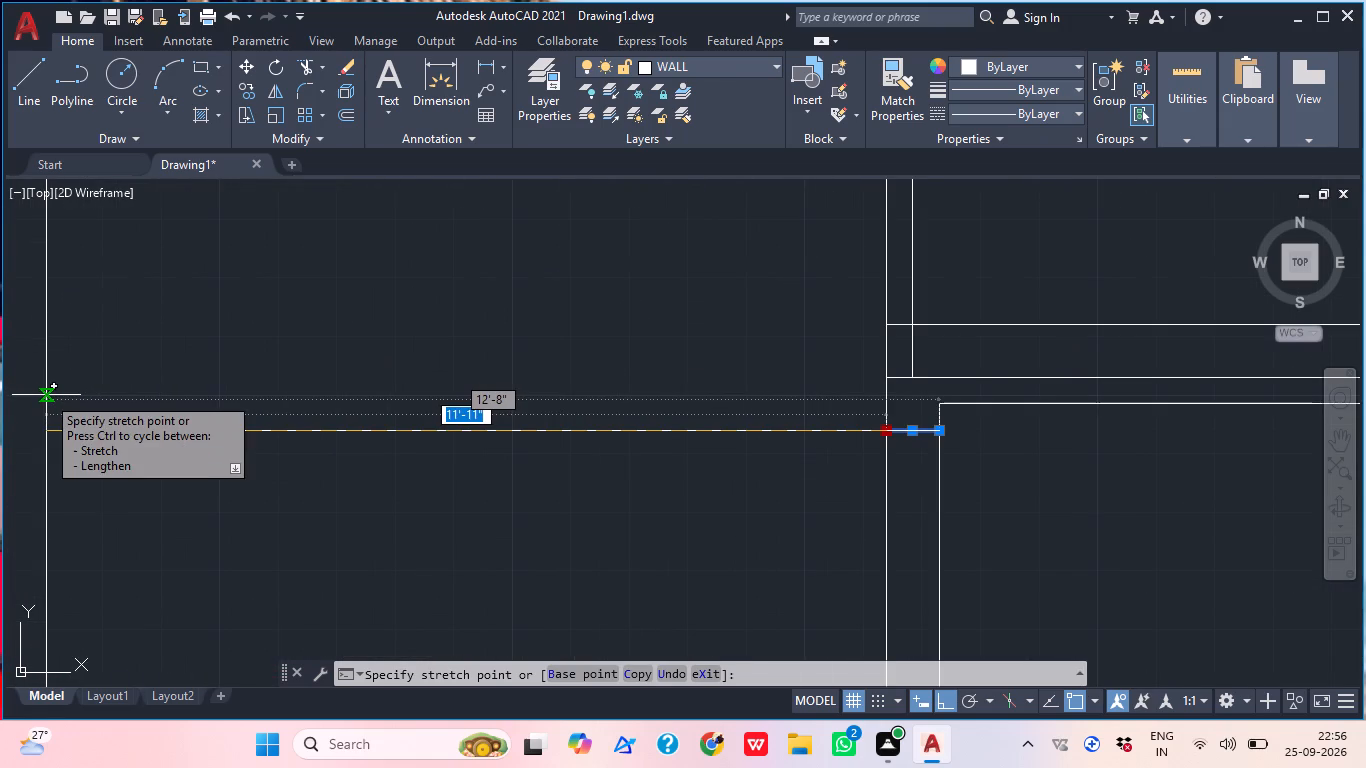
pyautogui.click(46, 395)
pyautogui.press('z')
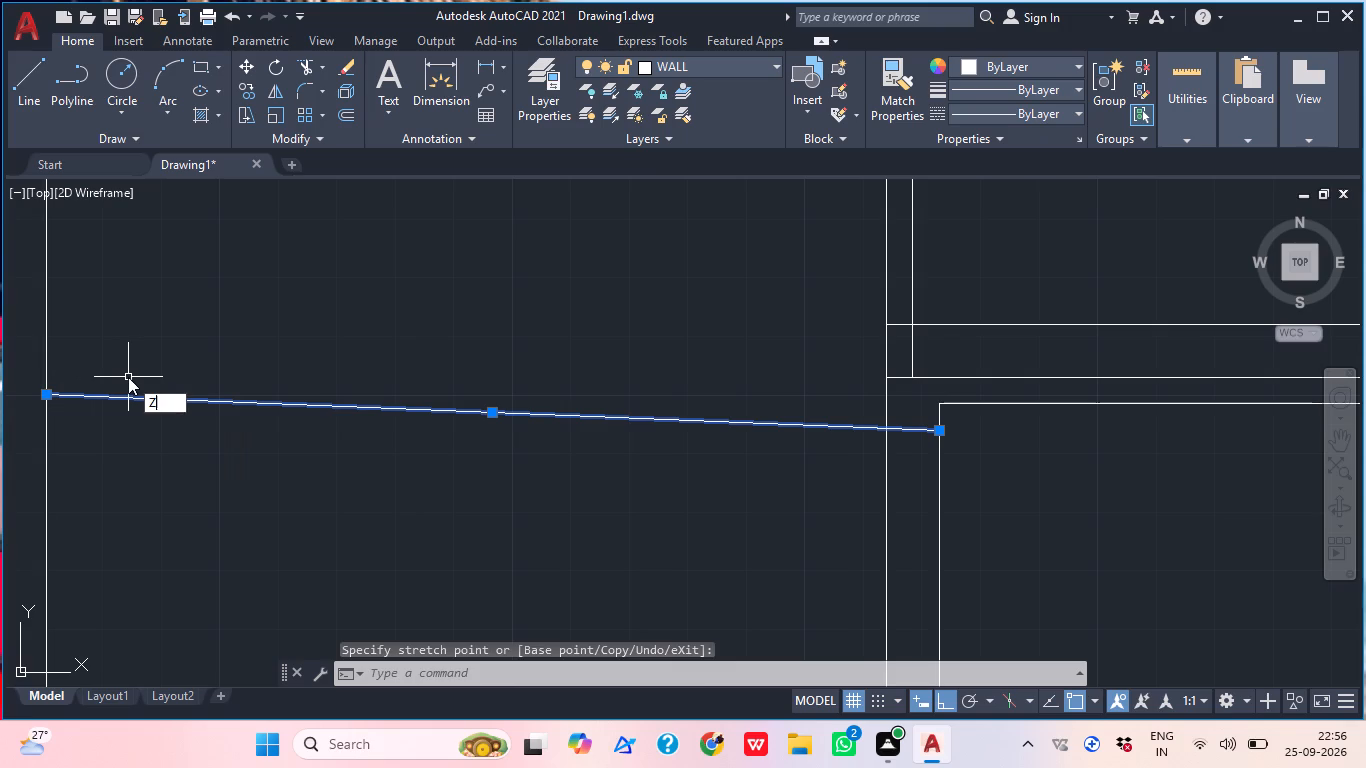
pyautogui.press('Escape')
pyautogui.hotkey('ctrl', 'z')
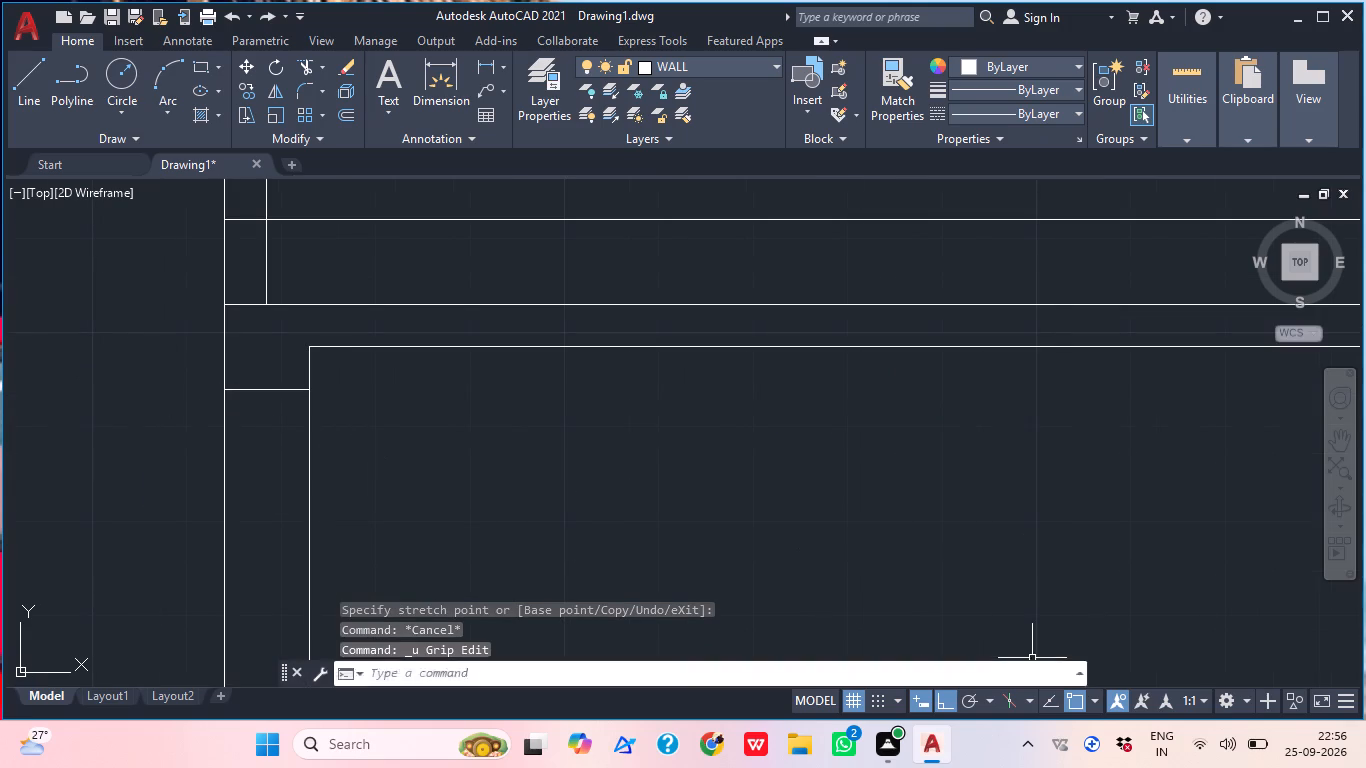
# Stretch the short line's left end horizontally to the outer vertical line of the left wall's inner pair.
pyautogui.click(292, 388)
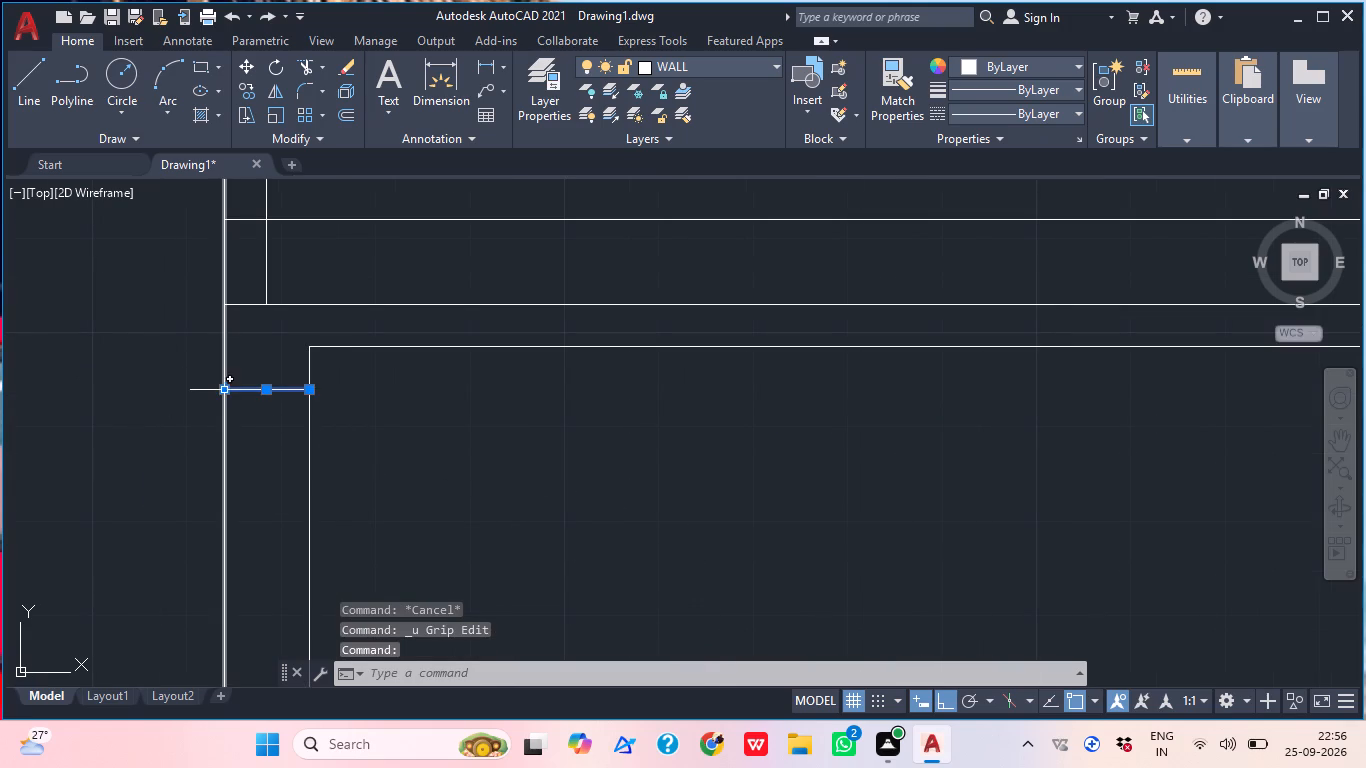
pyautogui.click(223, 387)
pyautogui.scroll(-9, 223, 387)
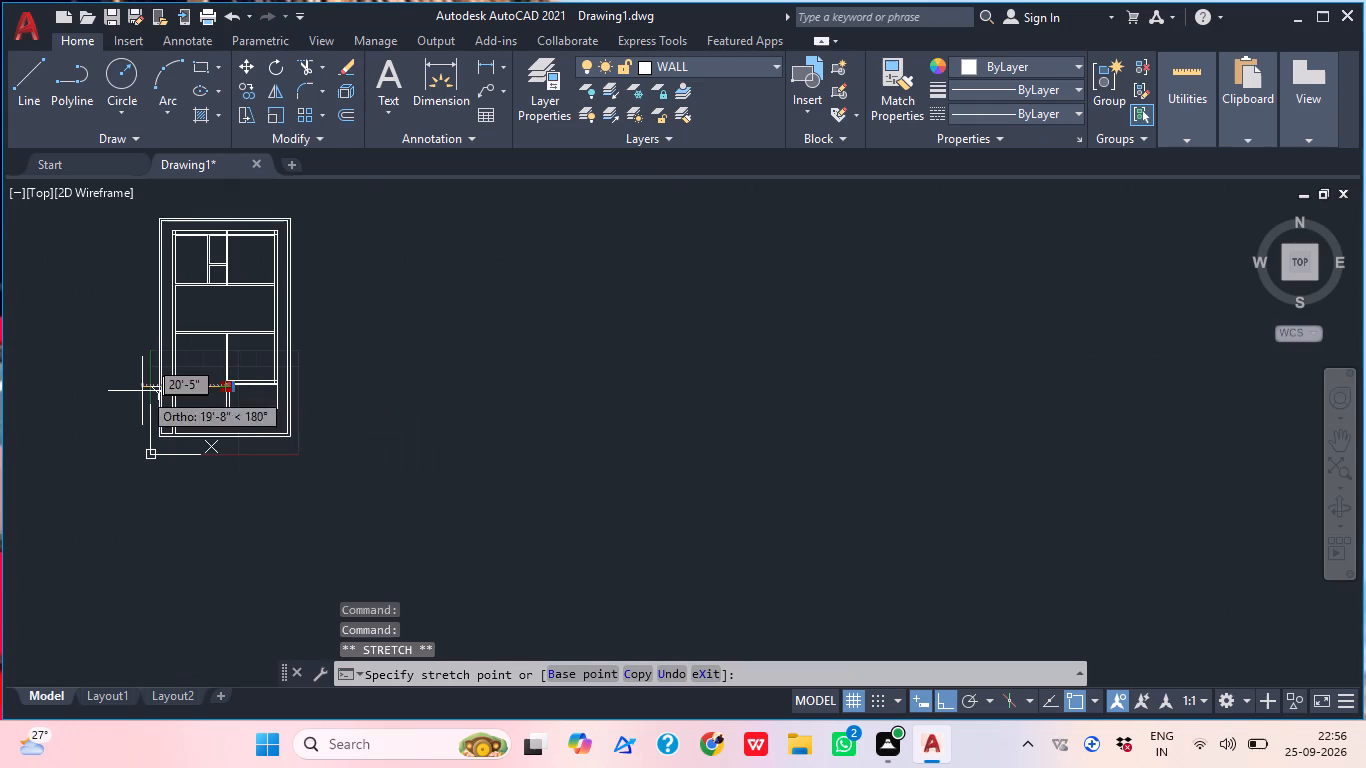
pyautogui.scroll(5, 162, 381)
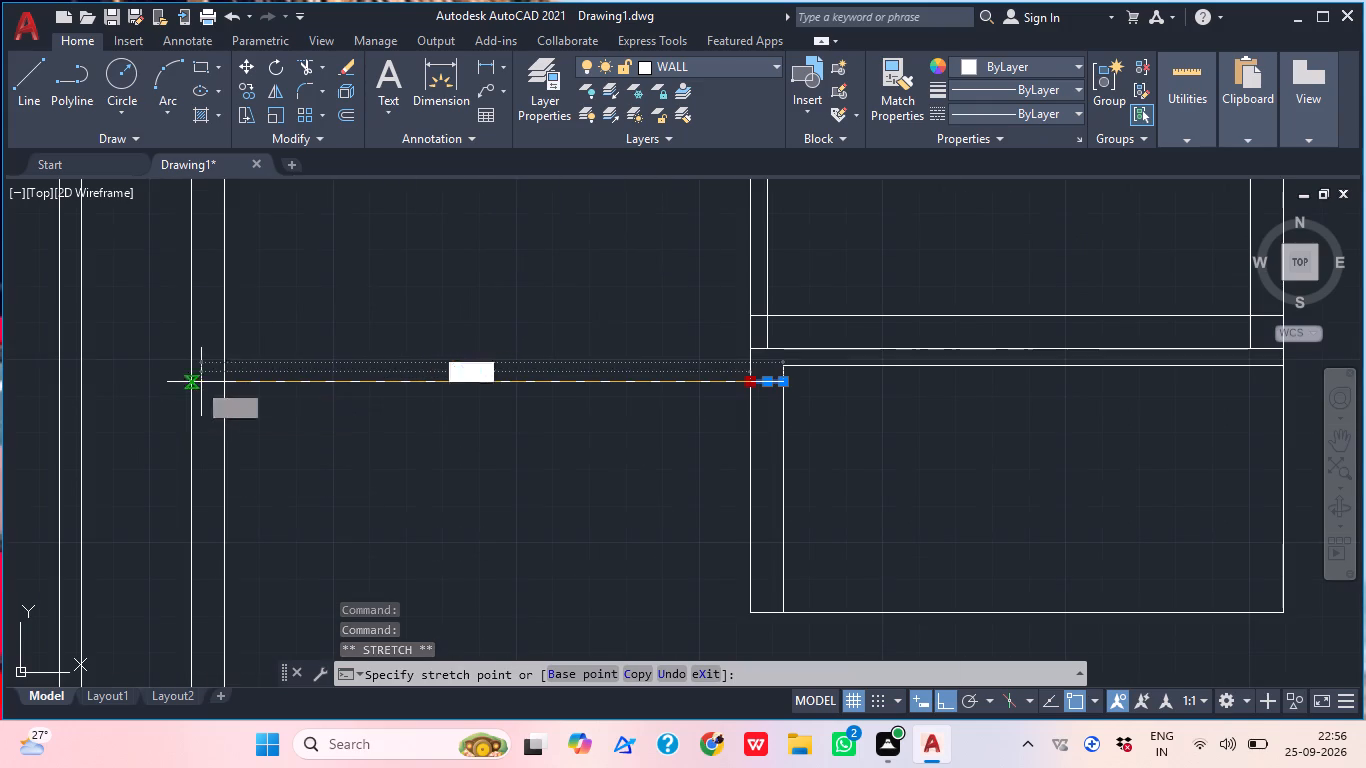
pyautogui.click(196, 384)
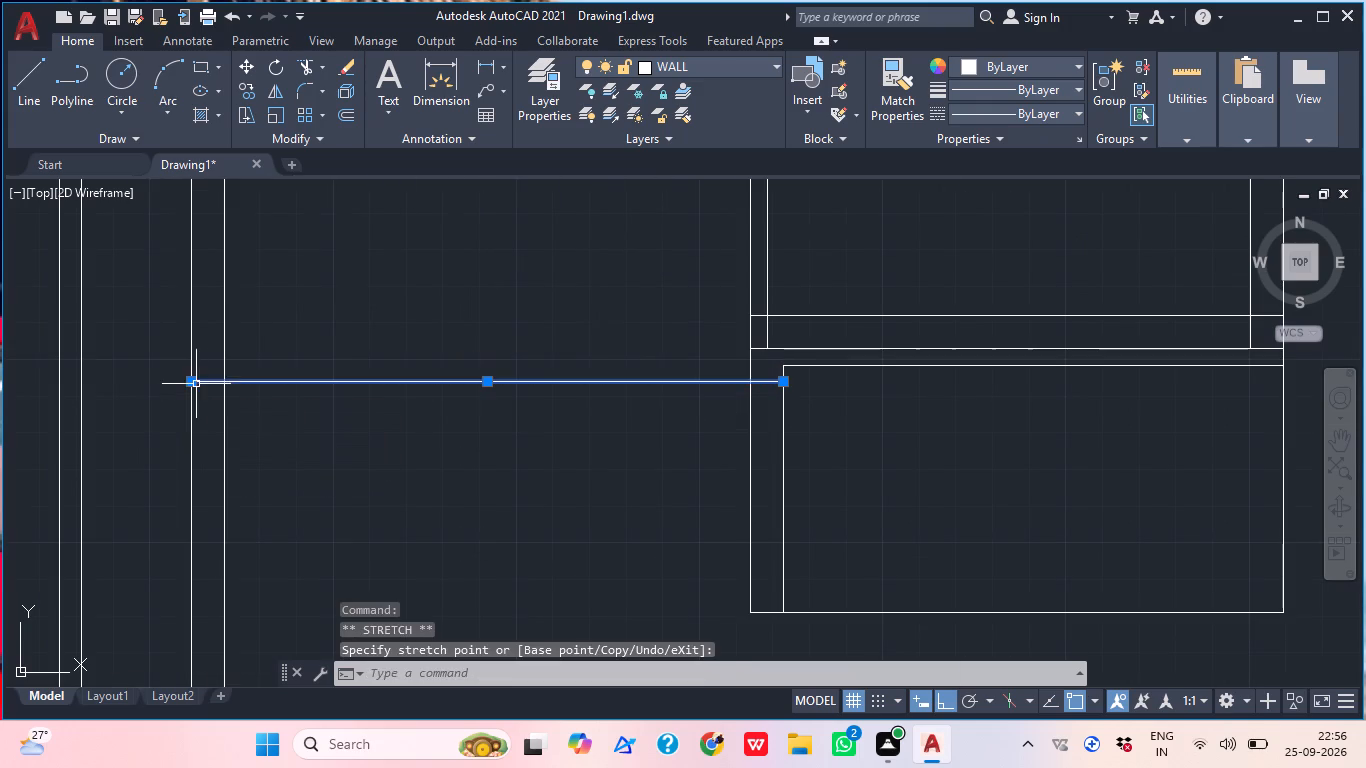
pyautogui.press('Escape')
# Offset the lengthened horizontal line 9" downward.
pyautogui.scroll(-2, 326, 370)
pyautogui.moveTo(338, 376); pyautogui.dragTo(277, 440, button='middle')
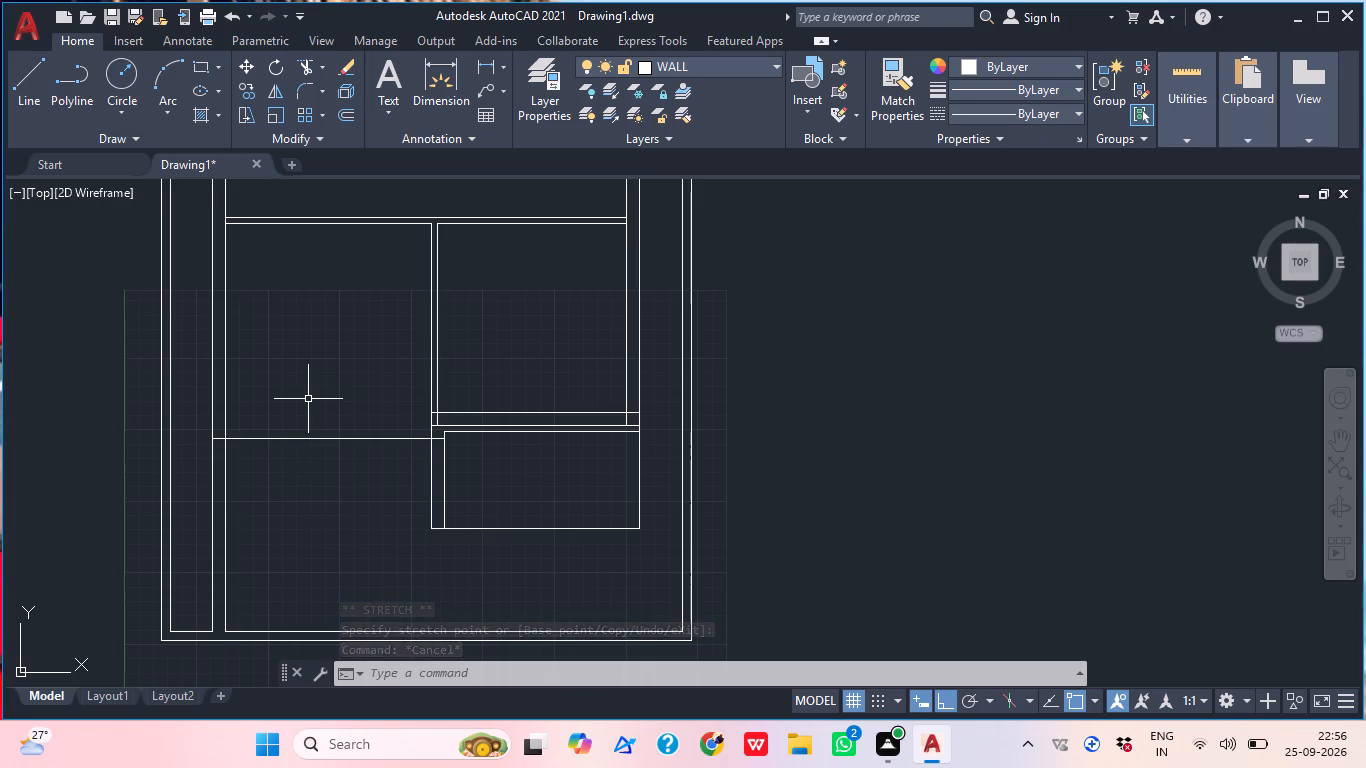
pyautogui.press('o')
pyautogui.press('Return')
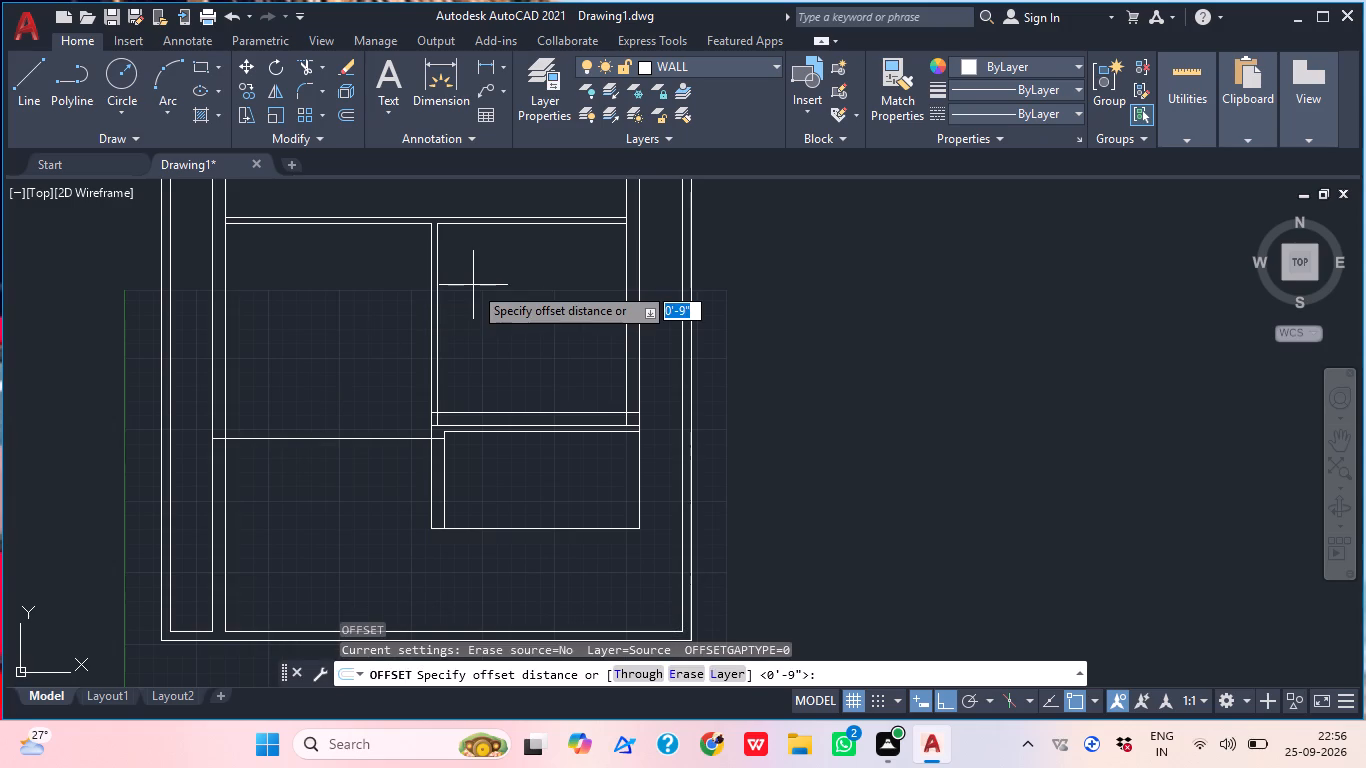
pyautogui.press('9')
pyautogui.hotkey('shift', '"')
pyautogui.press('Return')
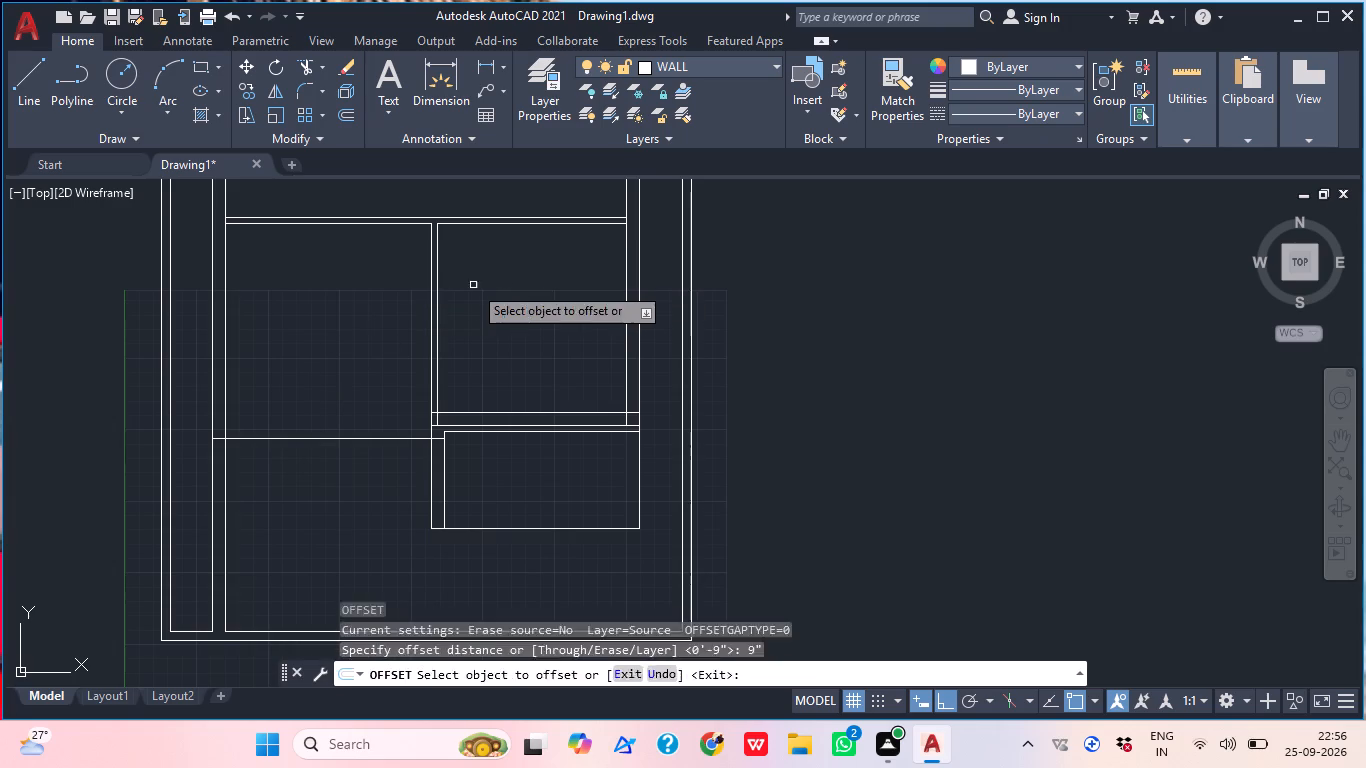
pyautogui.moveTo(318, 436); pyautogui.dragTo(318, 449)
pyautogui.click(308, 475)
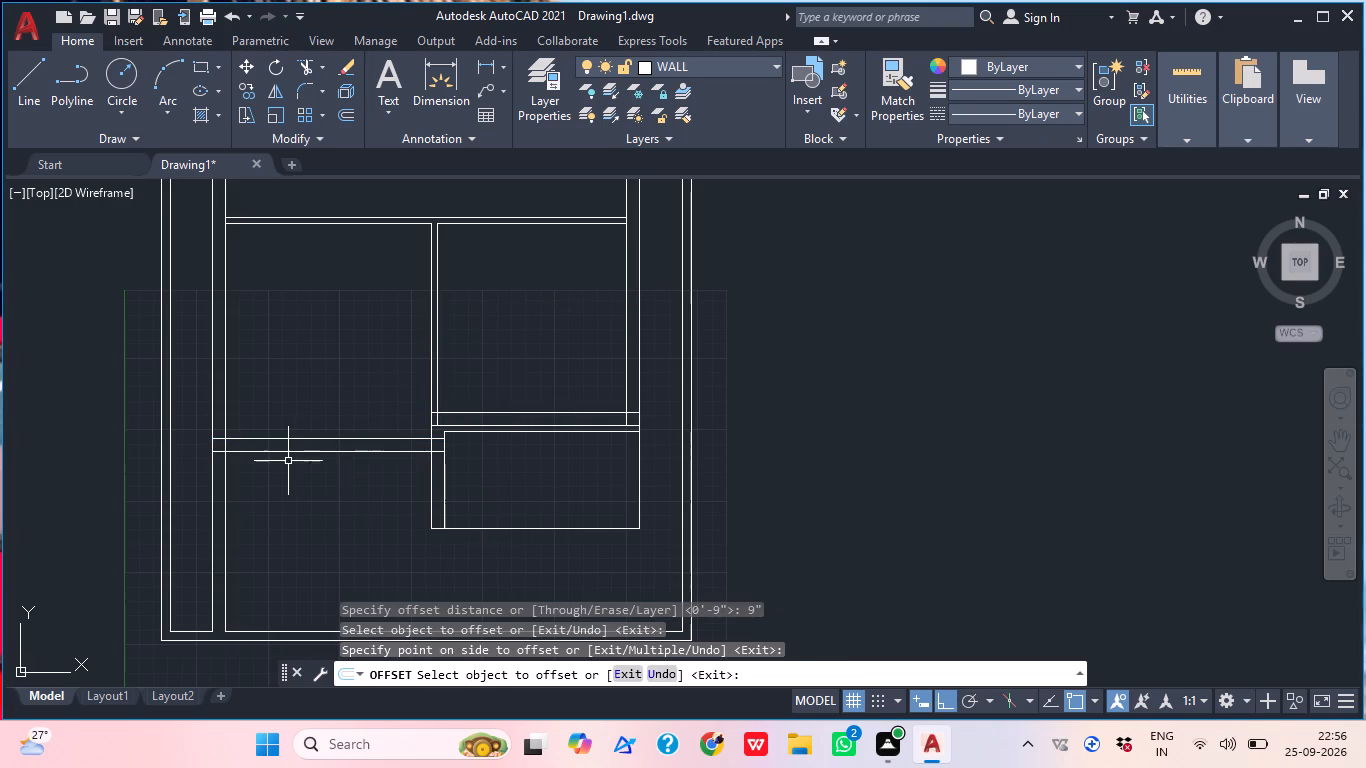
pyautogui.press('Escape')
# Draw two short 9" vertical lines joining the offset pair, one near the left wall and one near the bottom space.
pyautogui.press('l')
pyautogui.press('space')
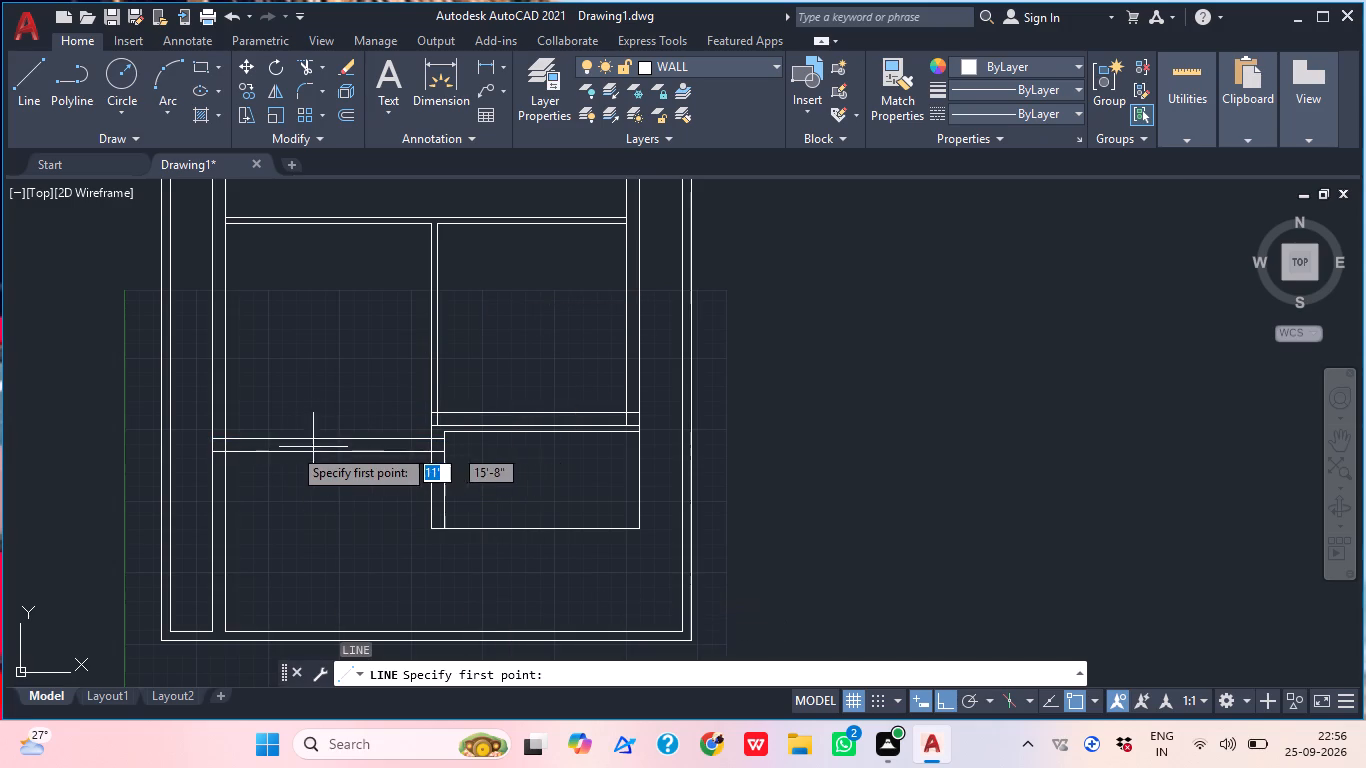
pyautogui.scroll(2, 289, 447)
pyautogui.click(234, 437)
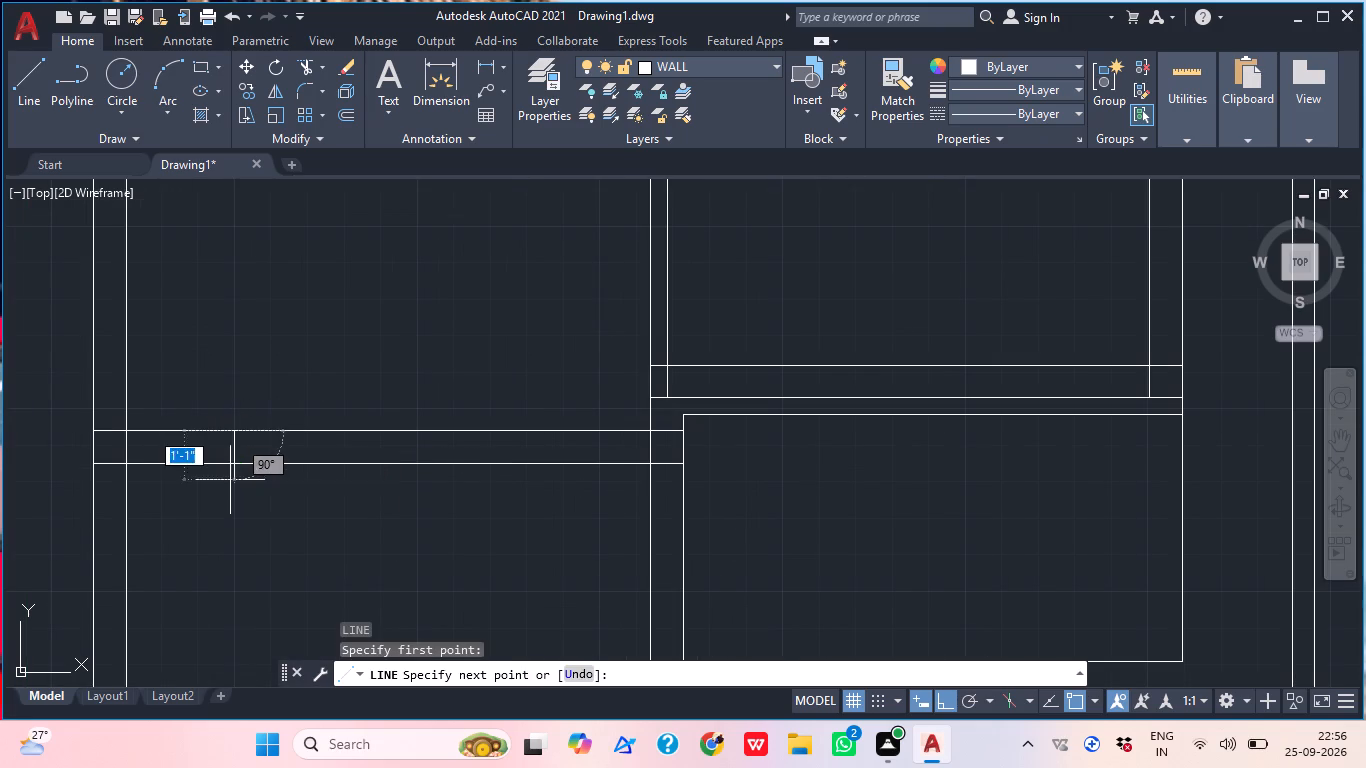
pyautogui.click(237, 466)
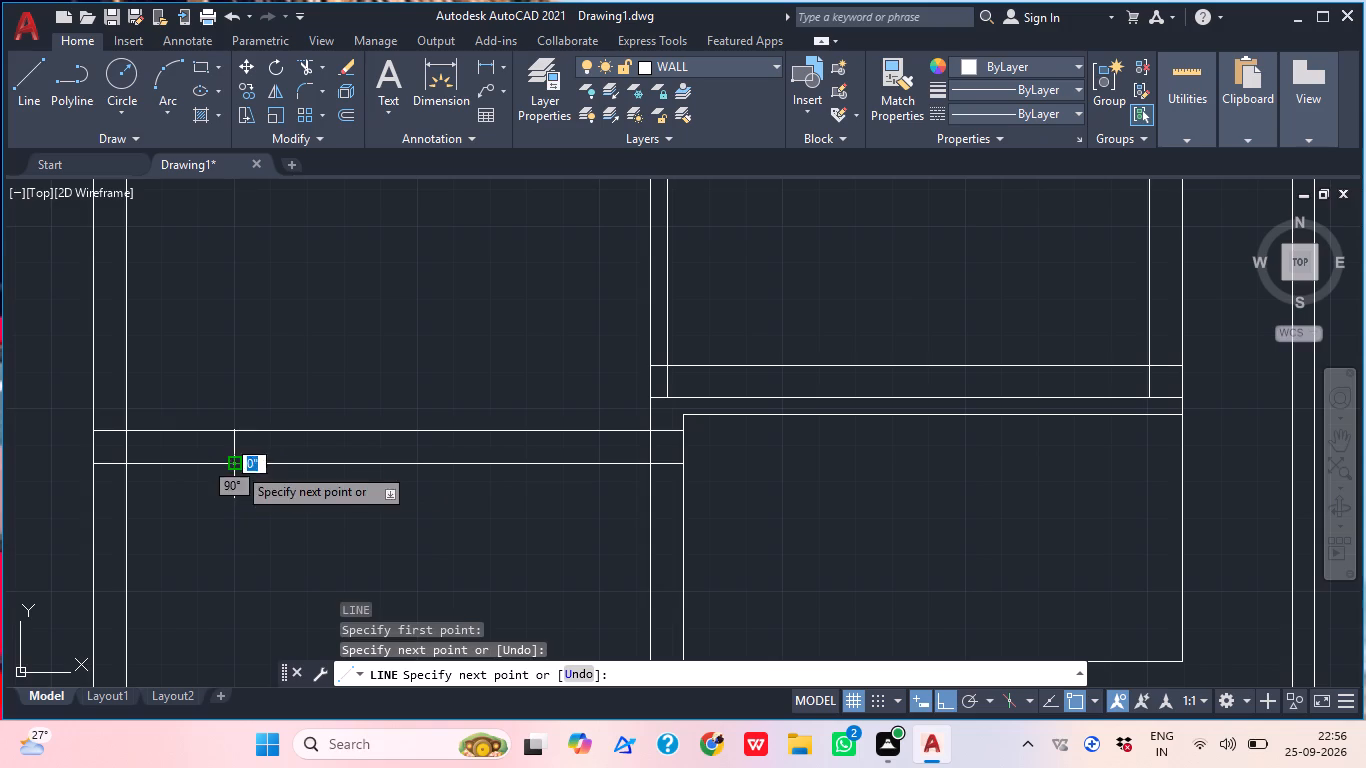
pyautogui.press('Escape')
pyautogui.moveTo(362, 459); pyautogui.dragTo(317, 465, button='middle')
pyautogui.write('L')
pyautogui.press('space')
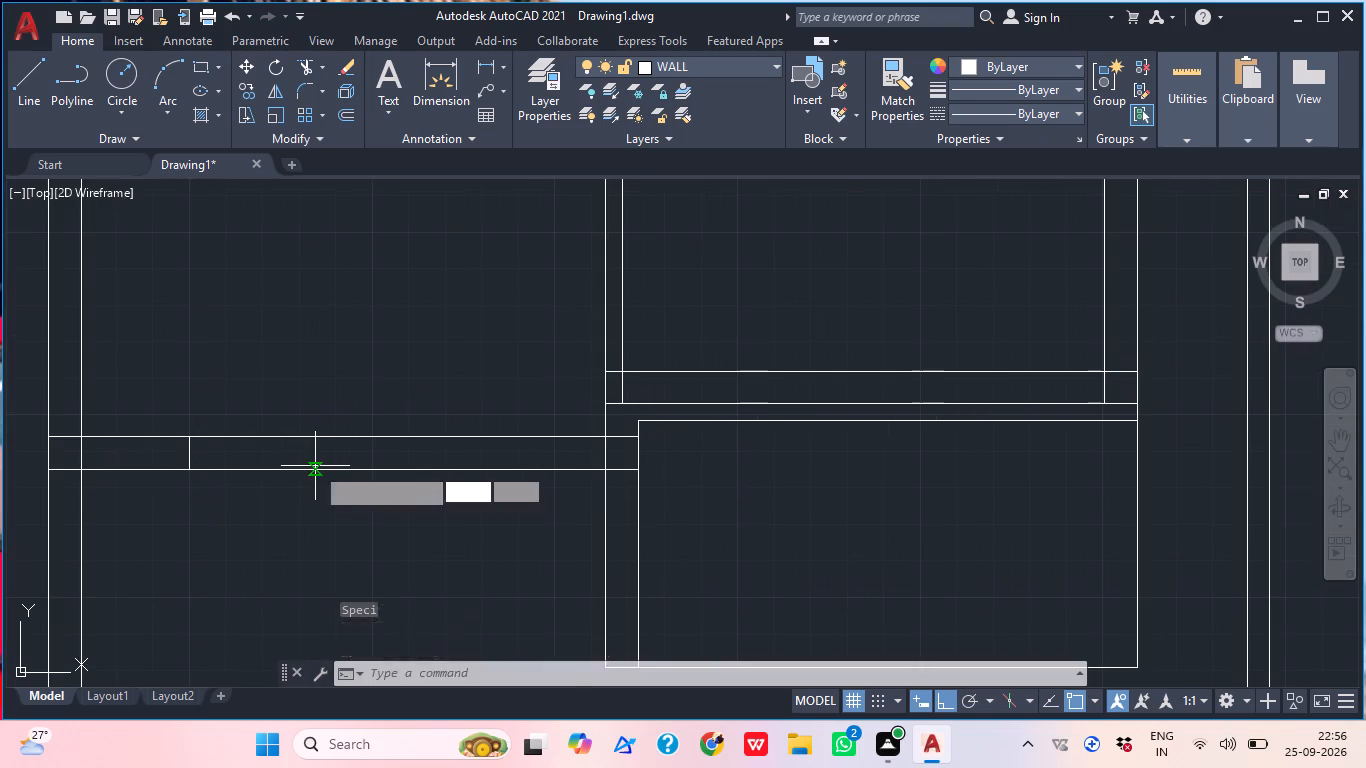
pyautogui.click(484, 436)
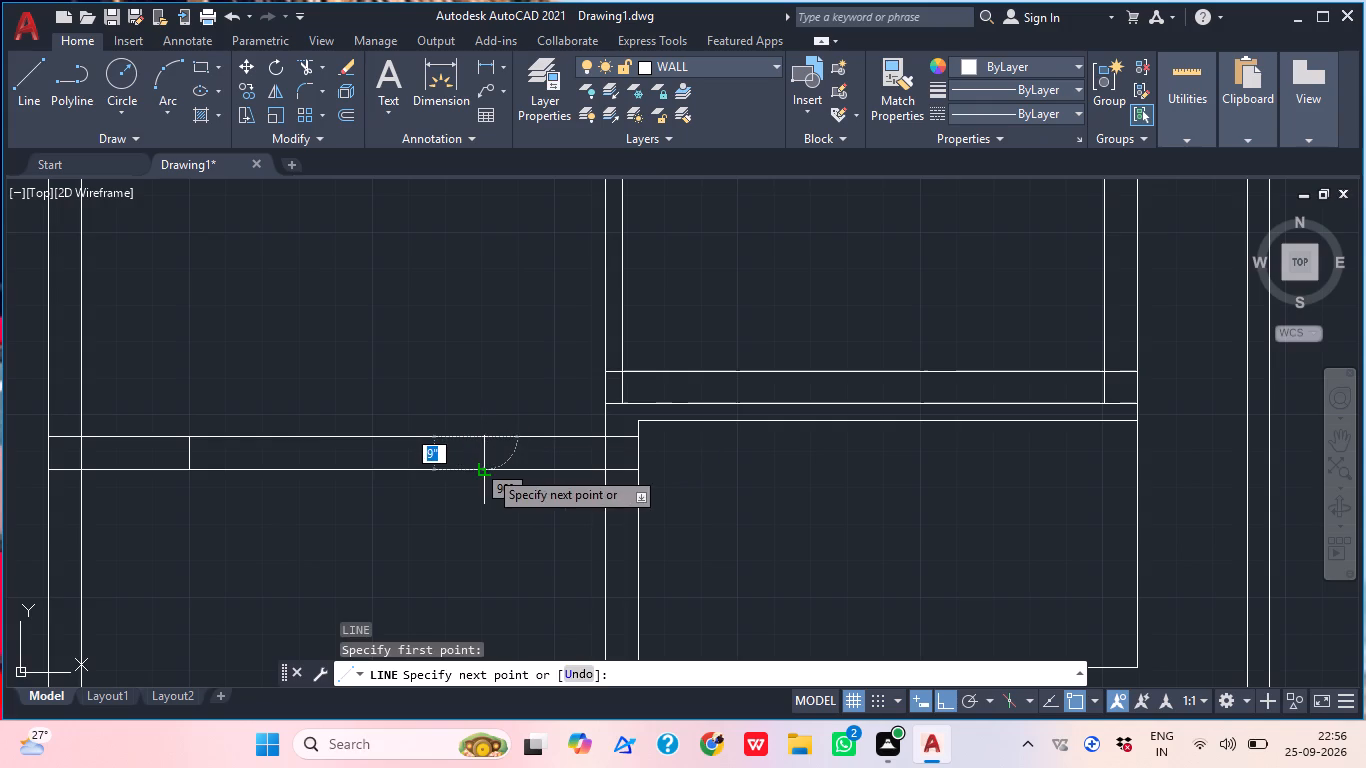
pyautogui.click(488, 468)
pyautogui.press('Escape')
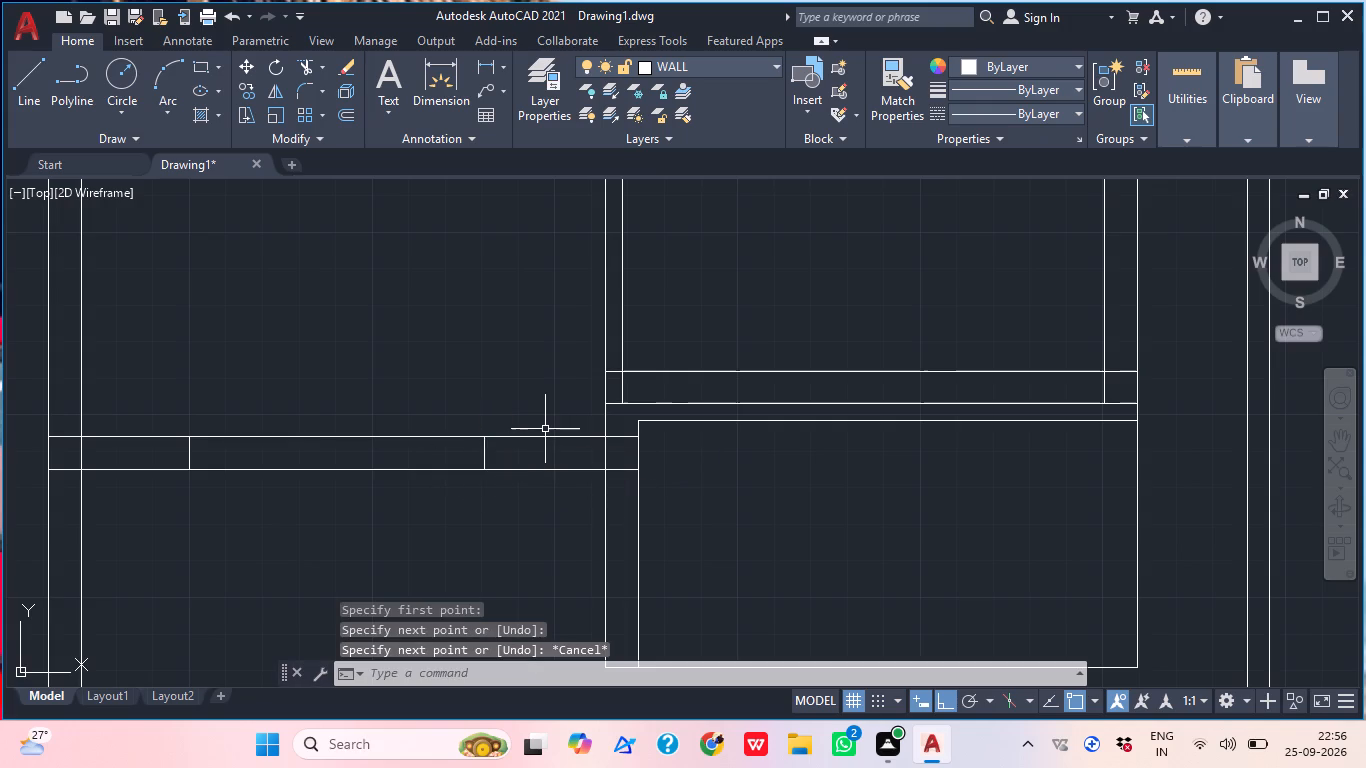
# Trim the upper horizontal line between the two short vertical lines.
pyautogui.write('TR')
pyautogui.press('space')
pyautogui.click(394, 411)
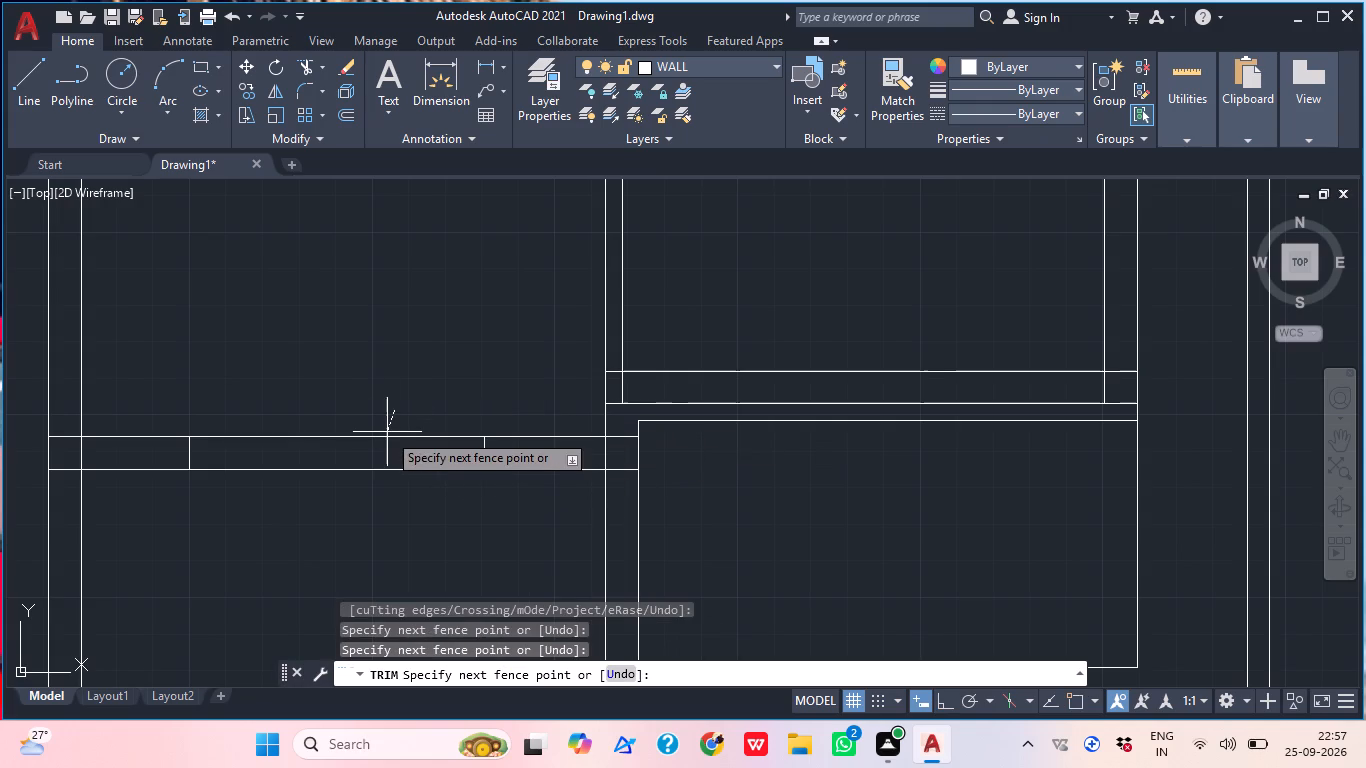
pyautogui.click(379, 447)
pyautogui.press('Escape')
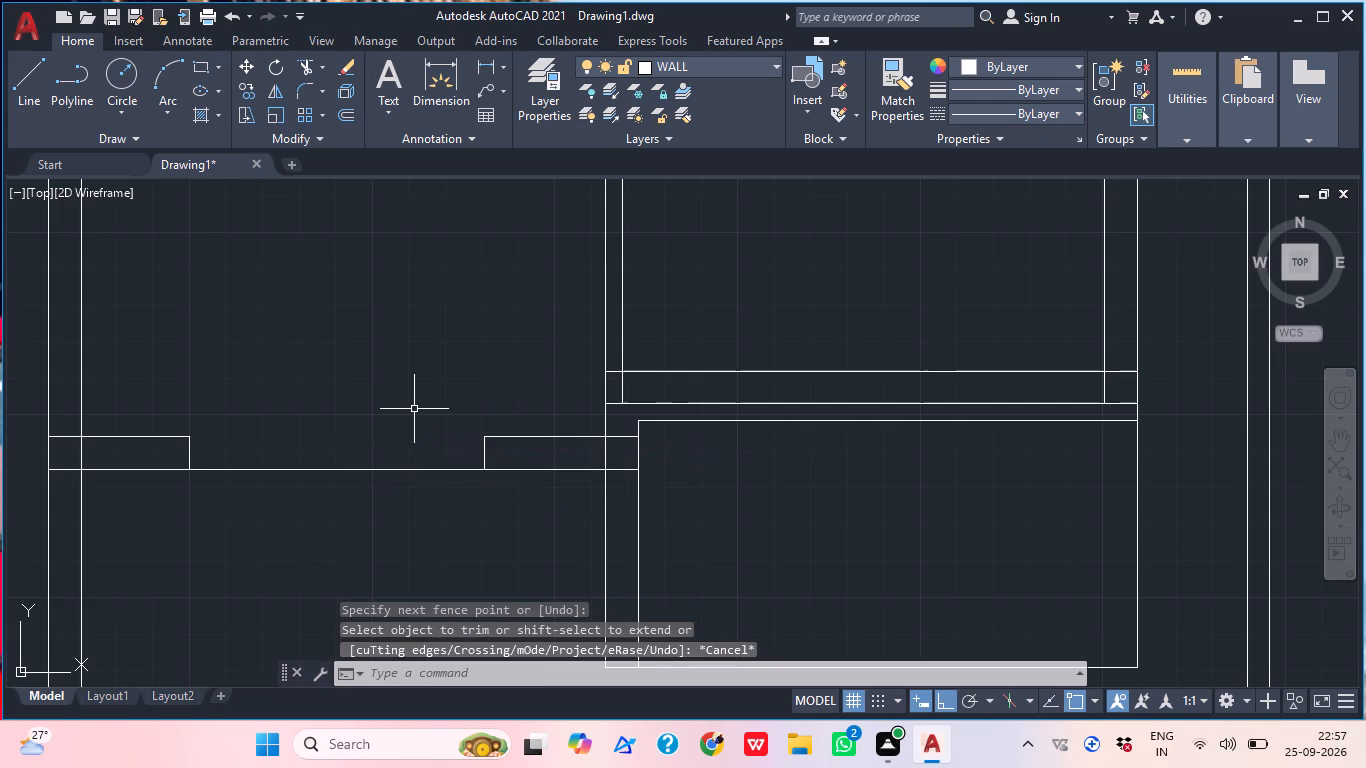
# Trim the lower horizontal line outside the two short verticals, on the left wall side and on the bottom space side.
pyautogui.write('TR')
pyautogui.press('space')
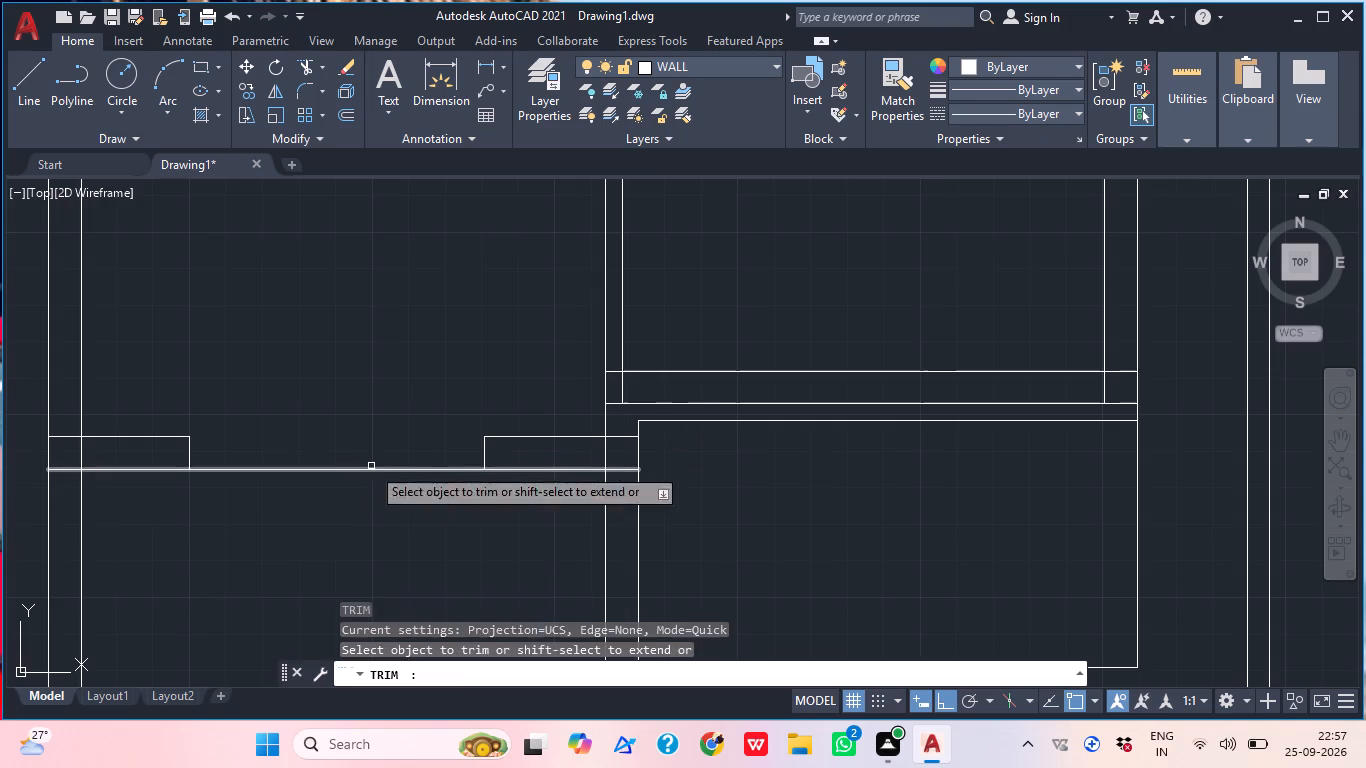
pyautogui.click(153, 488)
pyautogui.click(140, 461)
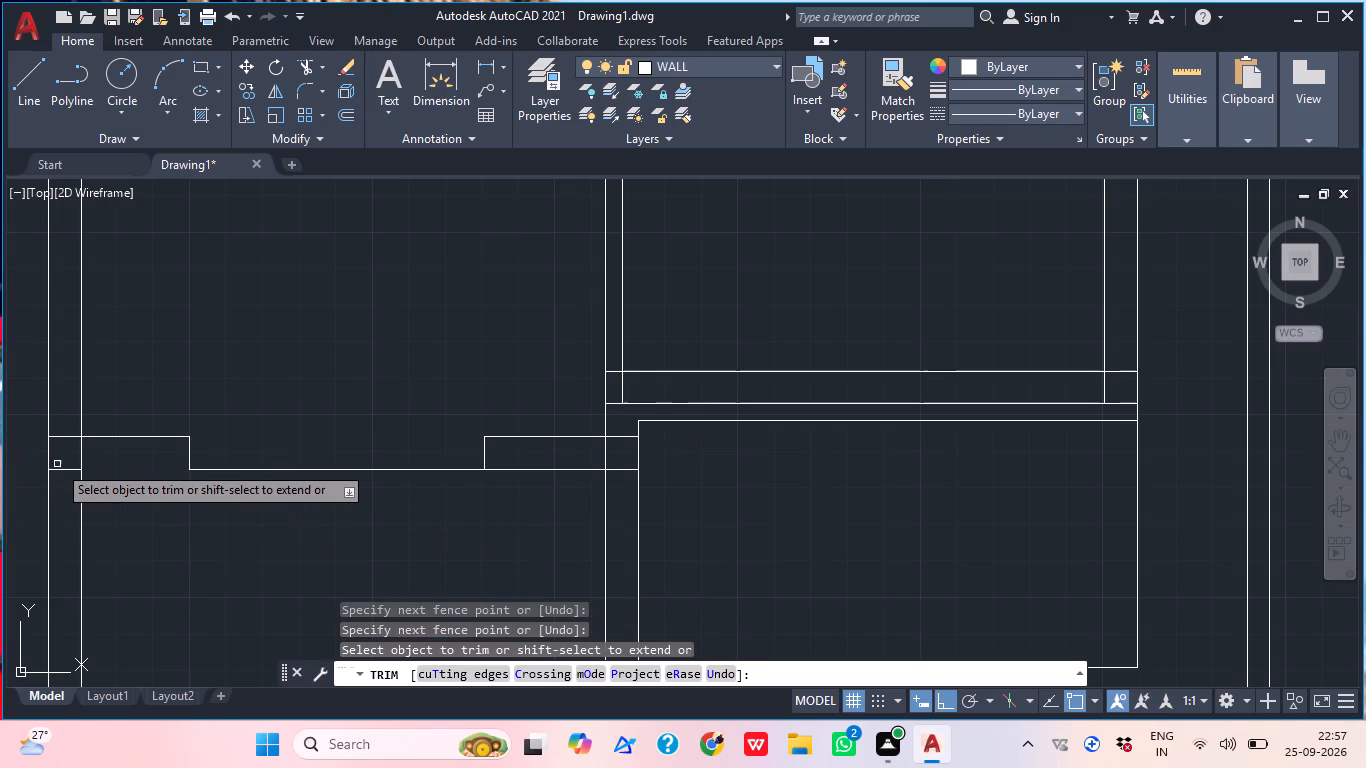
pyautogui.moveTo(62, 460); pyautogui.dragTo(64, 472)
pyautogui.click(64, 473)
pyautogui.press('Escape')
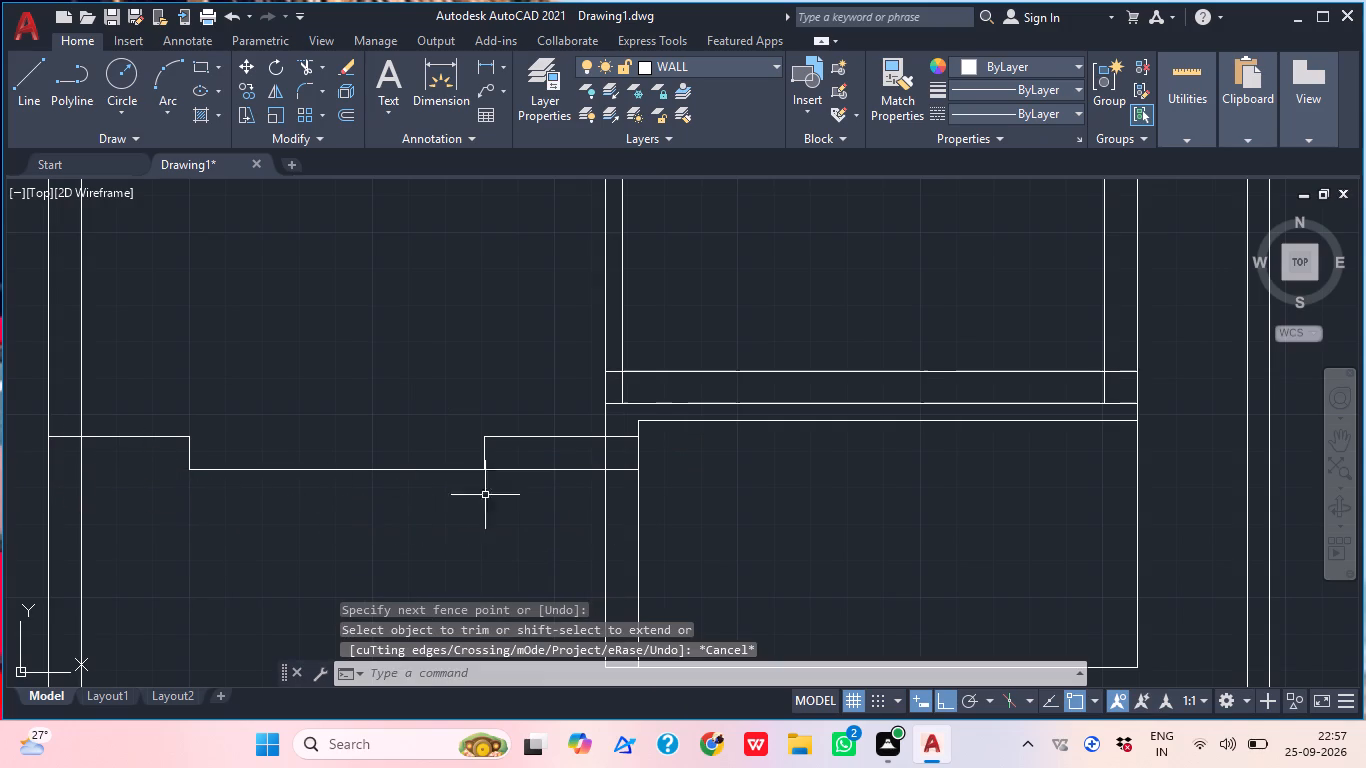
pyautogui.press('space')
pyautogui.scroll(1, 613, 485)
pyautogui.click(627, 465)
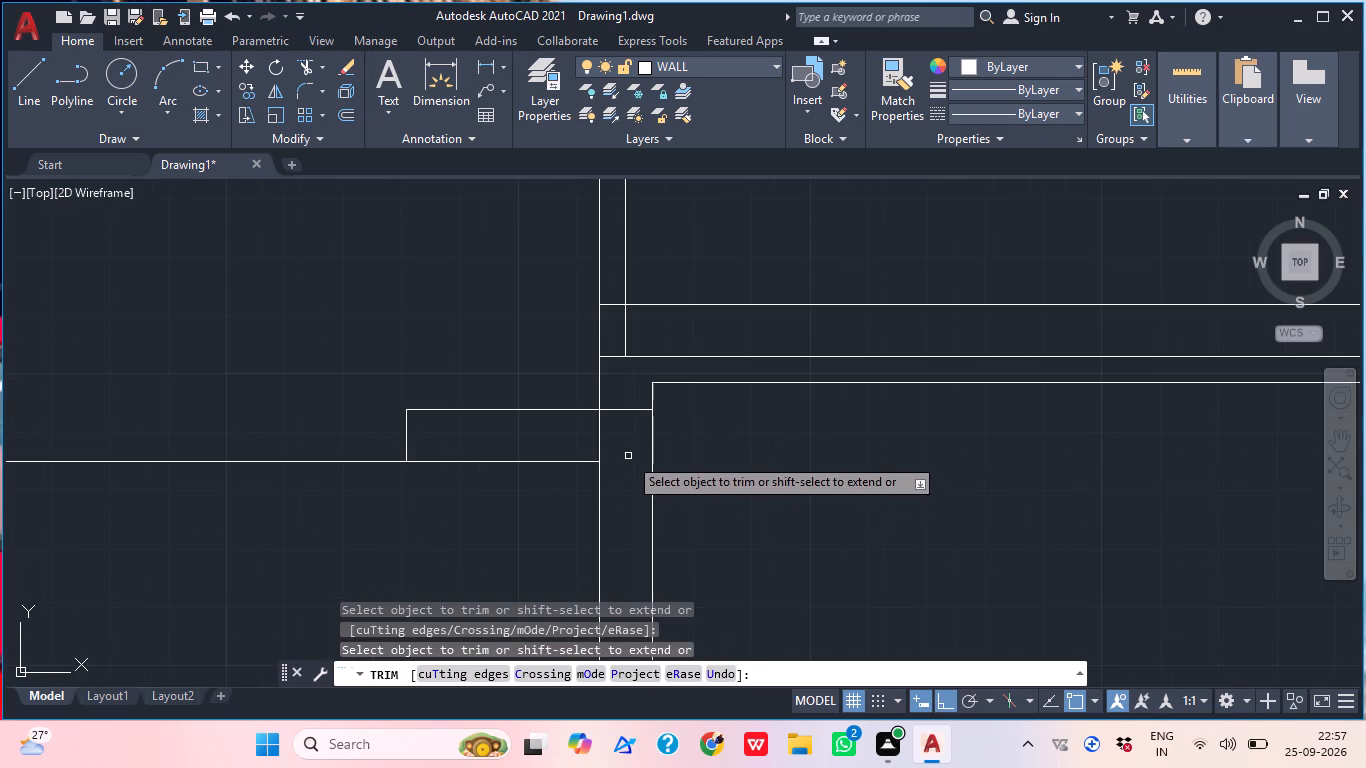
pyautogui.moveTo(569, 449); pyautogui.dragTo(534, 477)
pyautogui.press('Escape')
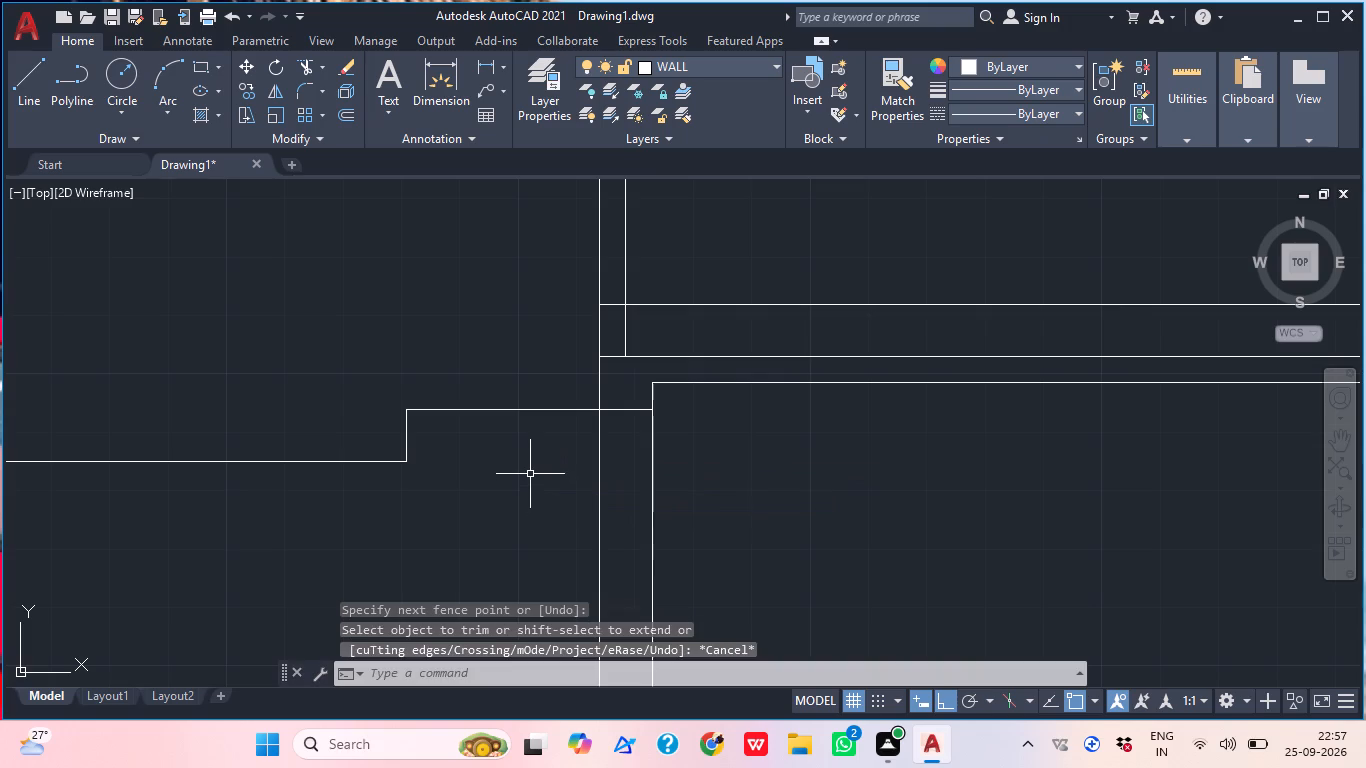
# Trim the bottom space's inner left vertical line below its junction with the stepped horizontal line.
pyautogui.scroll(-1, 677, 455)
pyautogui.moveTo(664, 468); pyautogui.dragTo(591, 469, button='middle')
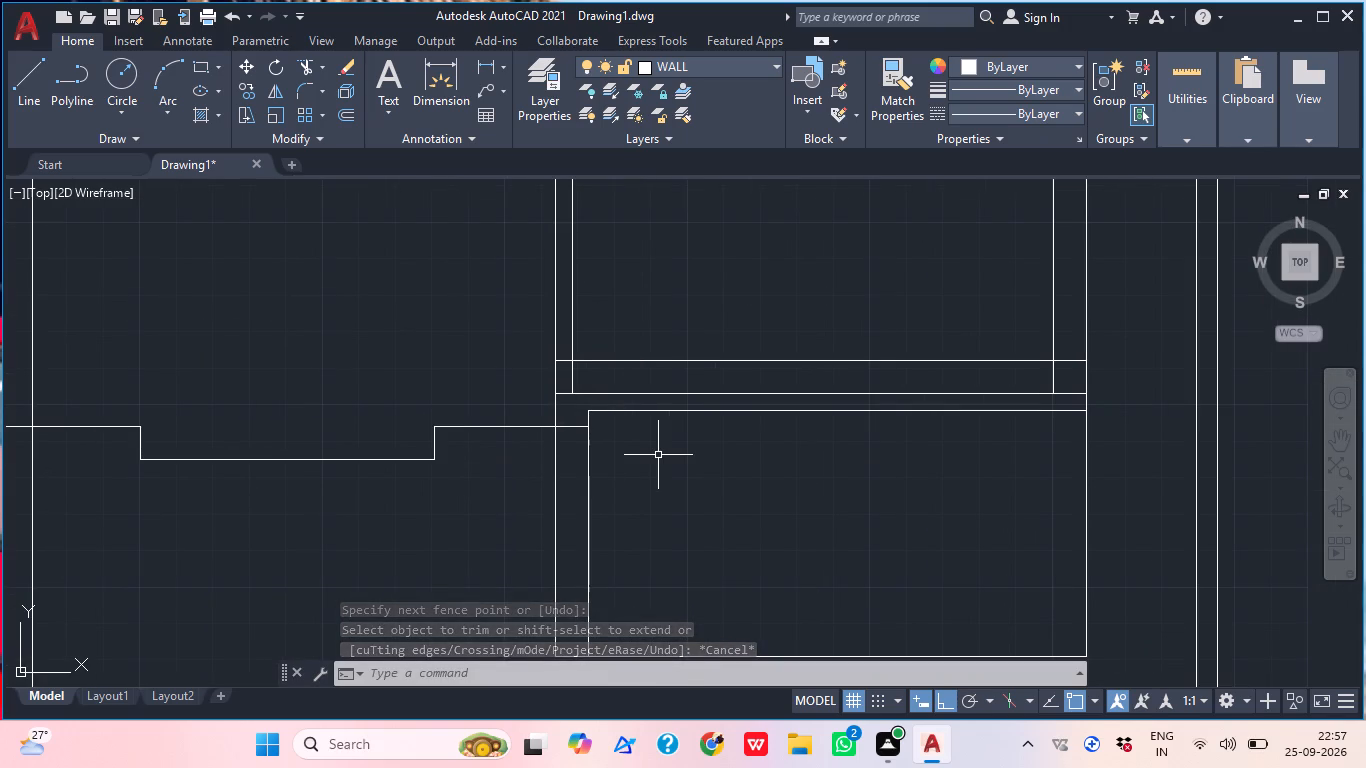
pyautogui.write('TR')
pyautogui.press('space')
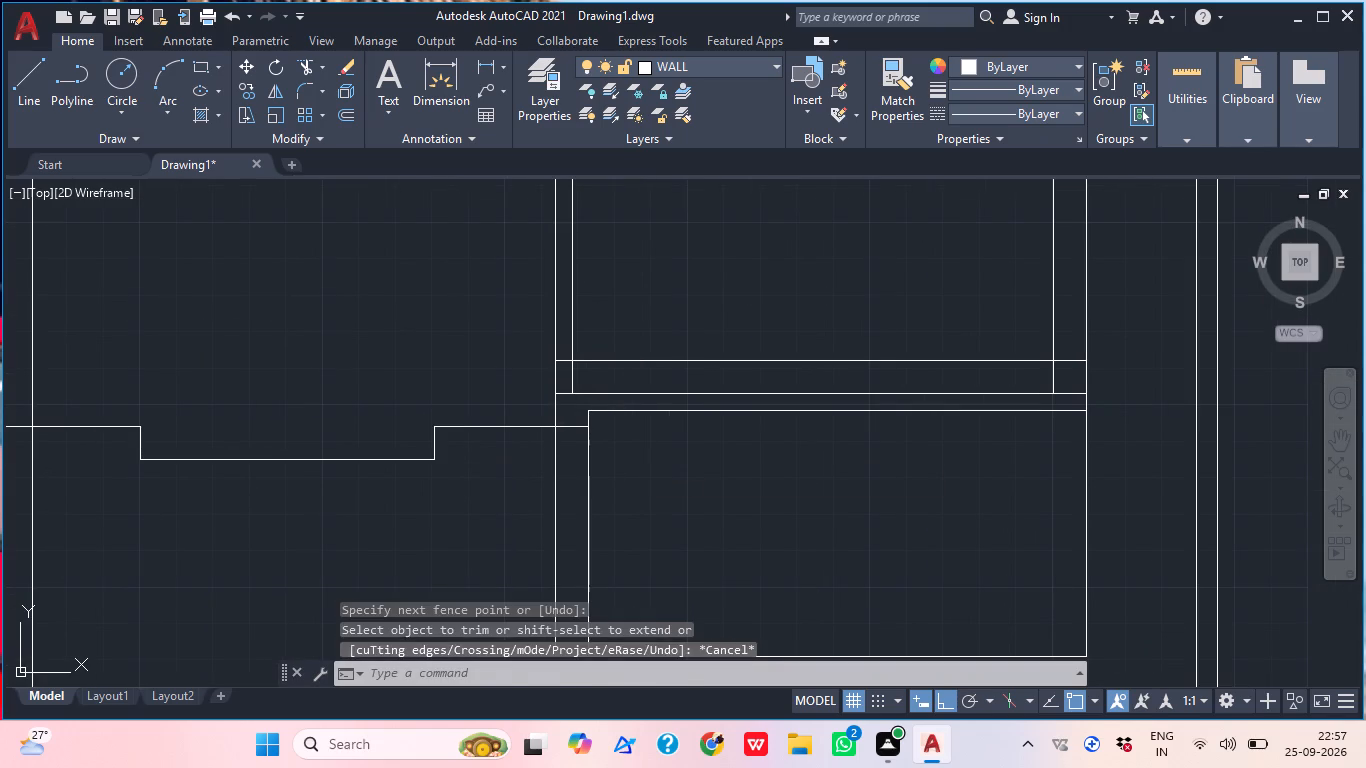
pyautogui.click(583, 524)
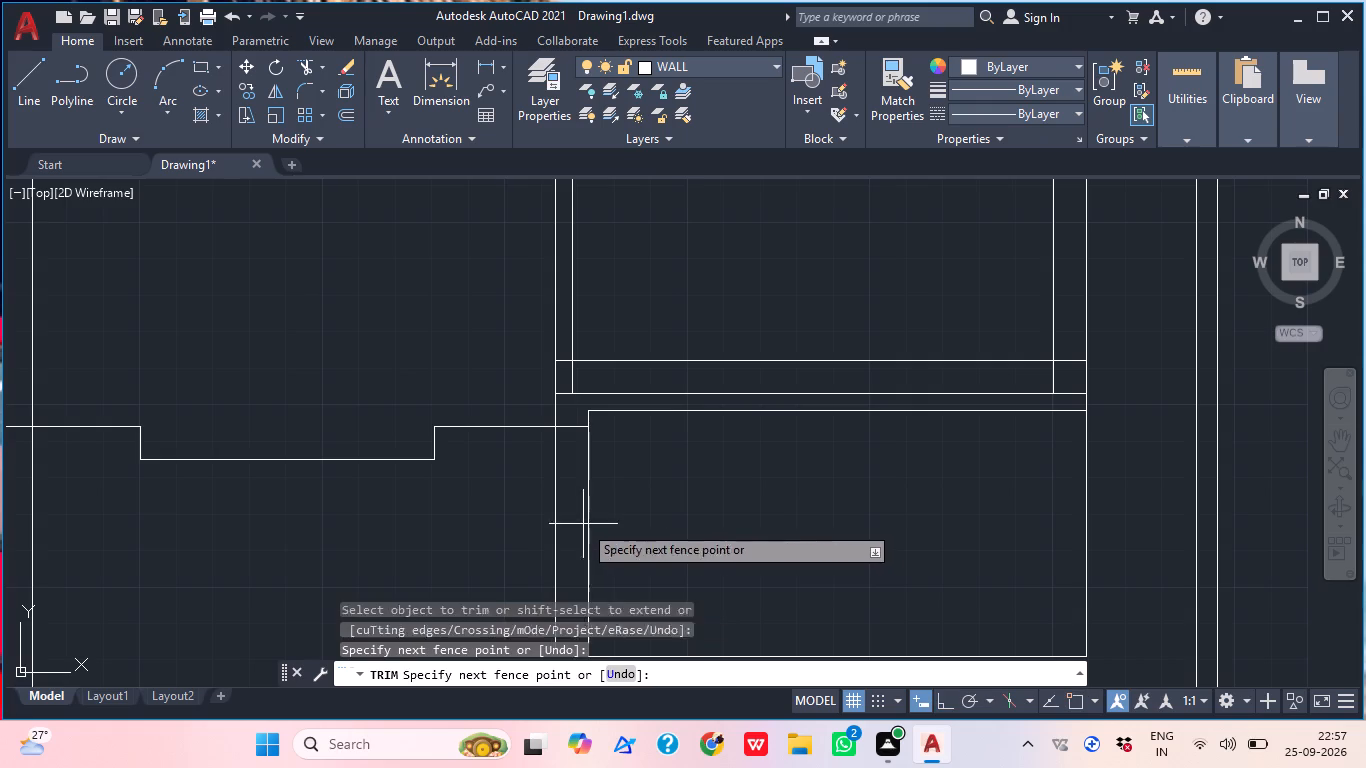
pyautogui.click(613, 508)
# Trim the stub of the stepped horizontal line between the left wall's two vertical lines.
pyautogui.scroll(-2, 612, 502)
pyautogui.middleClick(627, 481)
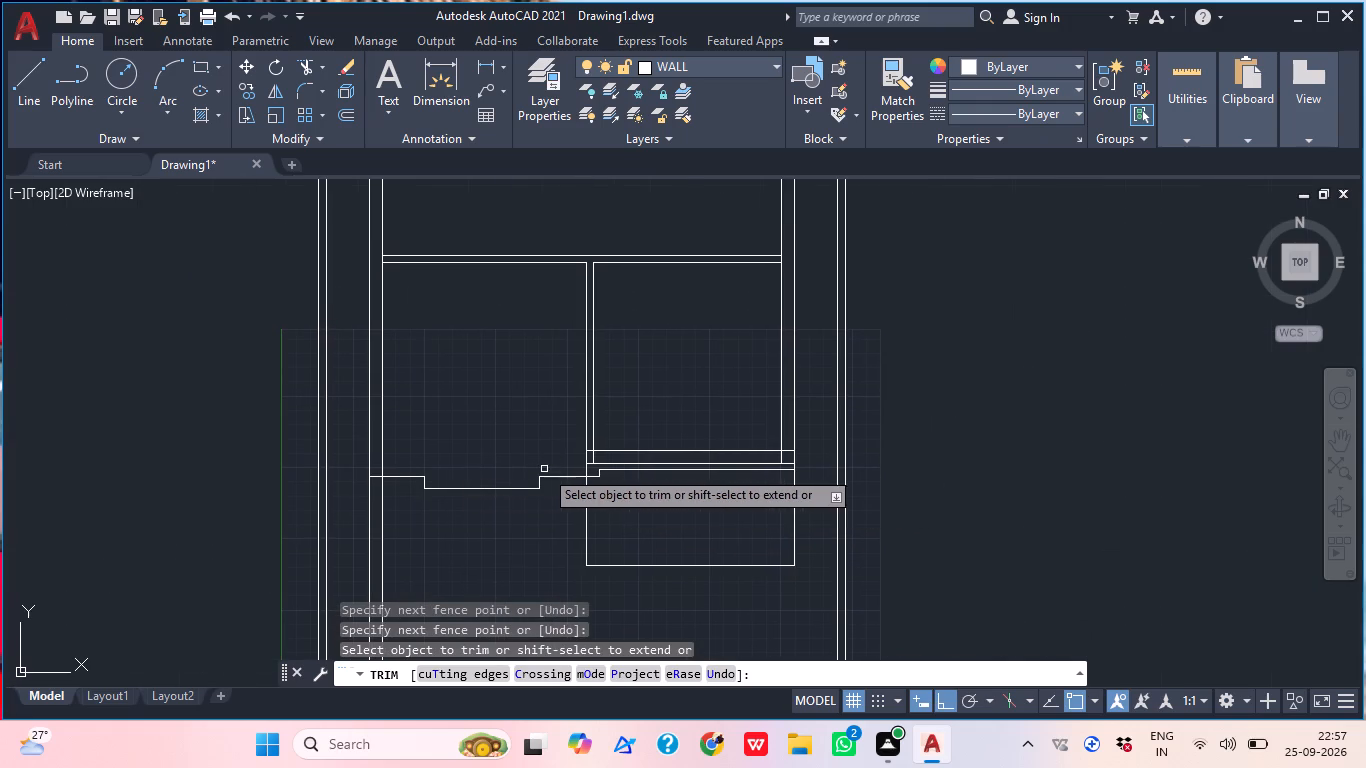
pyautogui.scroll(1, 314, 510)
pyautogui.scroll(2, 403, 459)
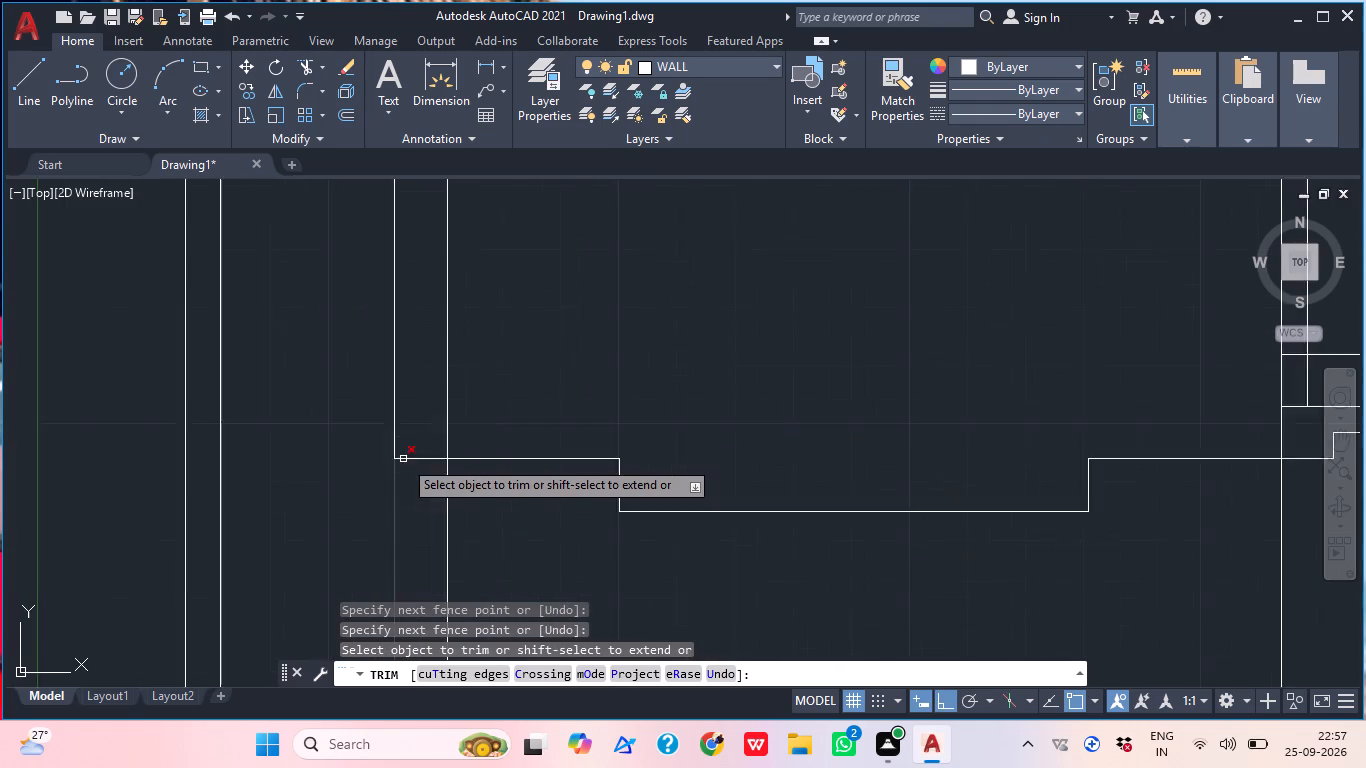
pyautogui.scroll(1, 403, 459)
pyautogui.click(411, 460)
pyautogui.press('Escape')
pyautogui.scroll(-2, 468, 455)
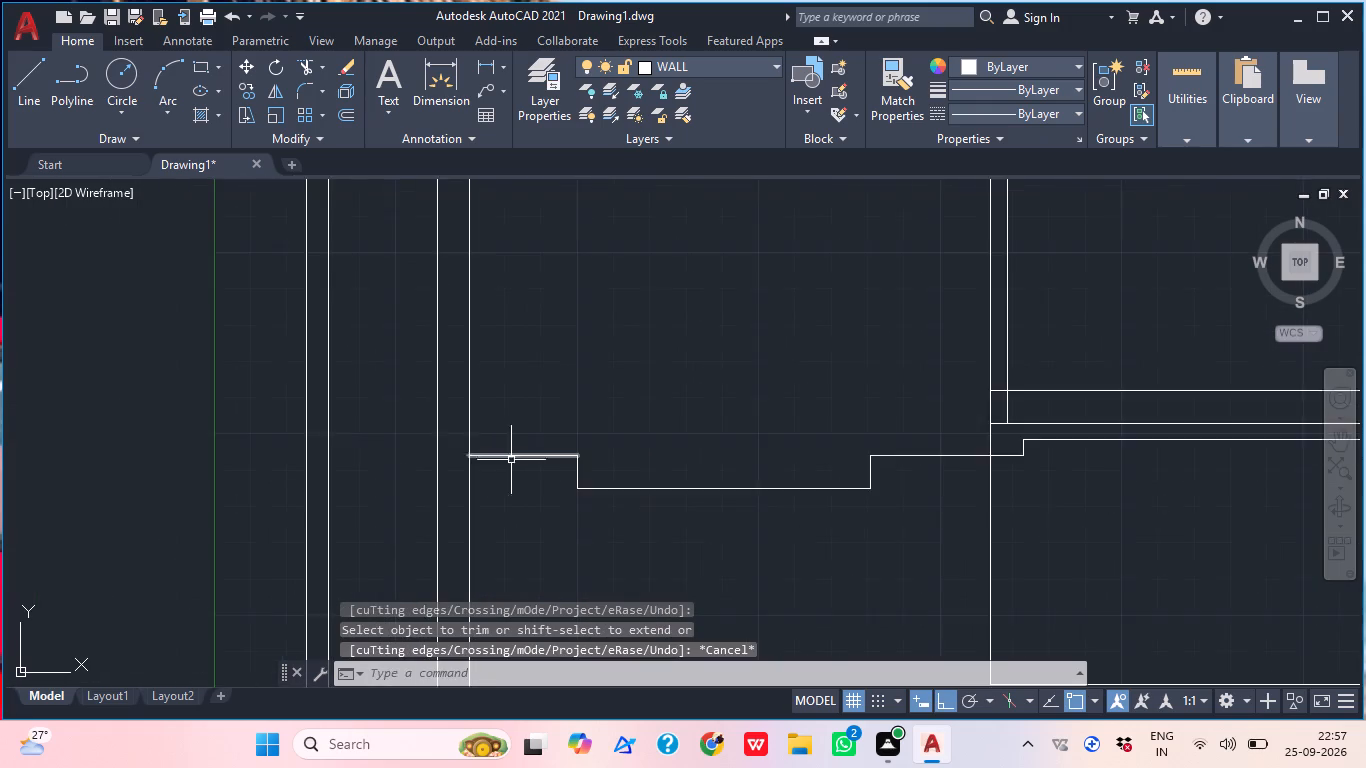
pyautogui.moveTo(511, 462); pyautogui.dragTo(464, 508, button='middle')
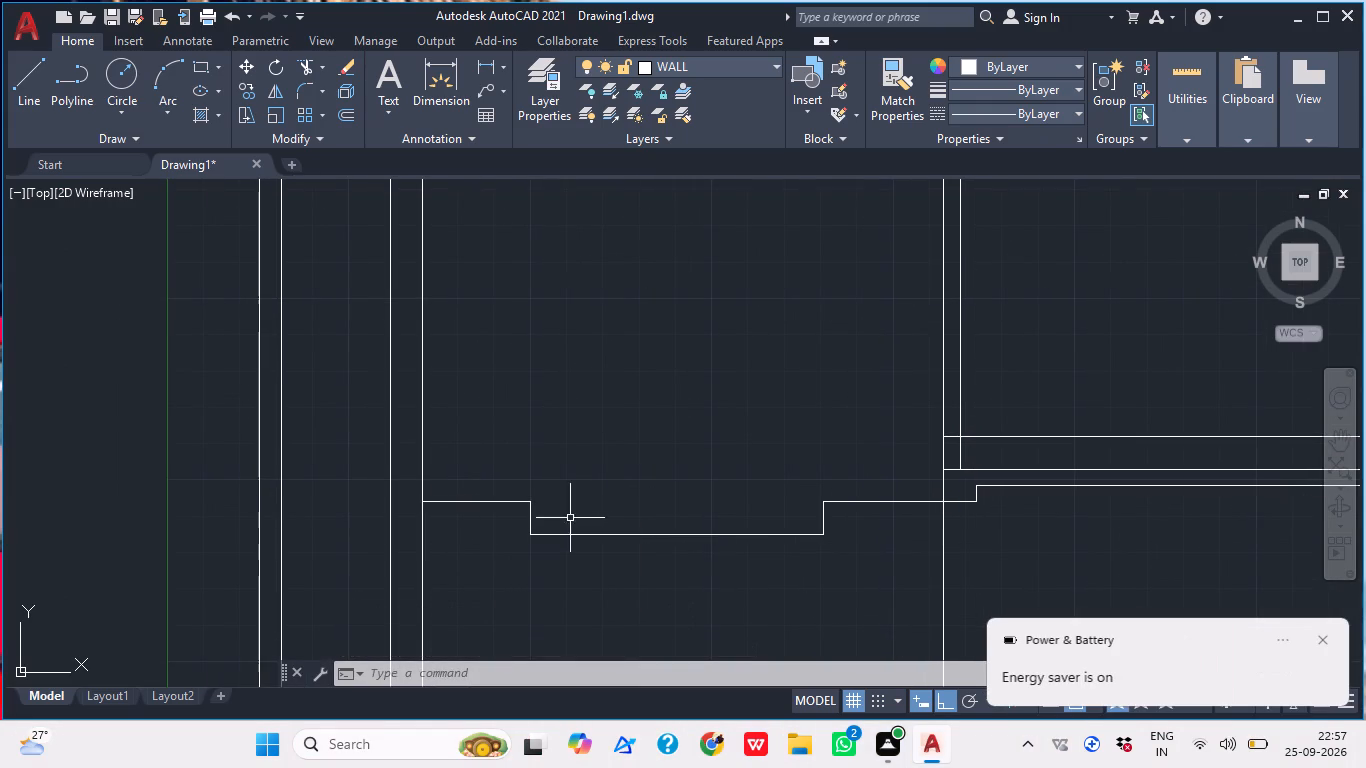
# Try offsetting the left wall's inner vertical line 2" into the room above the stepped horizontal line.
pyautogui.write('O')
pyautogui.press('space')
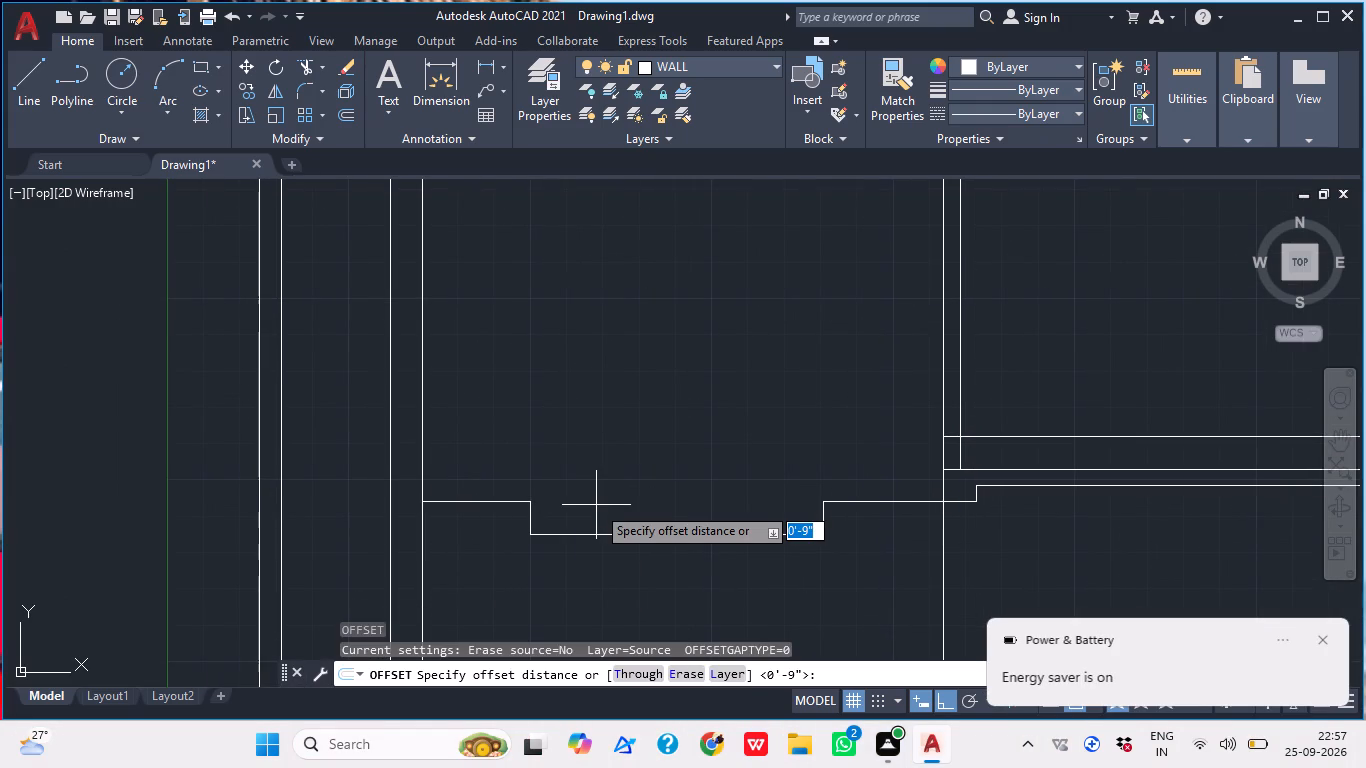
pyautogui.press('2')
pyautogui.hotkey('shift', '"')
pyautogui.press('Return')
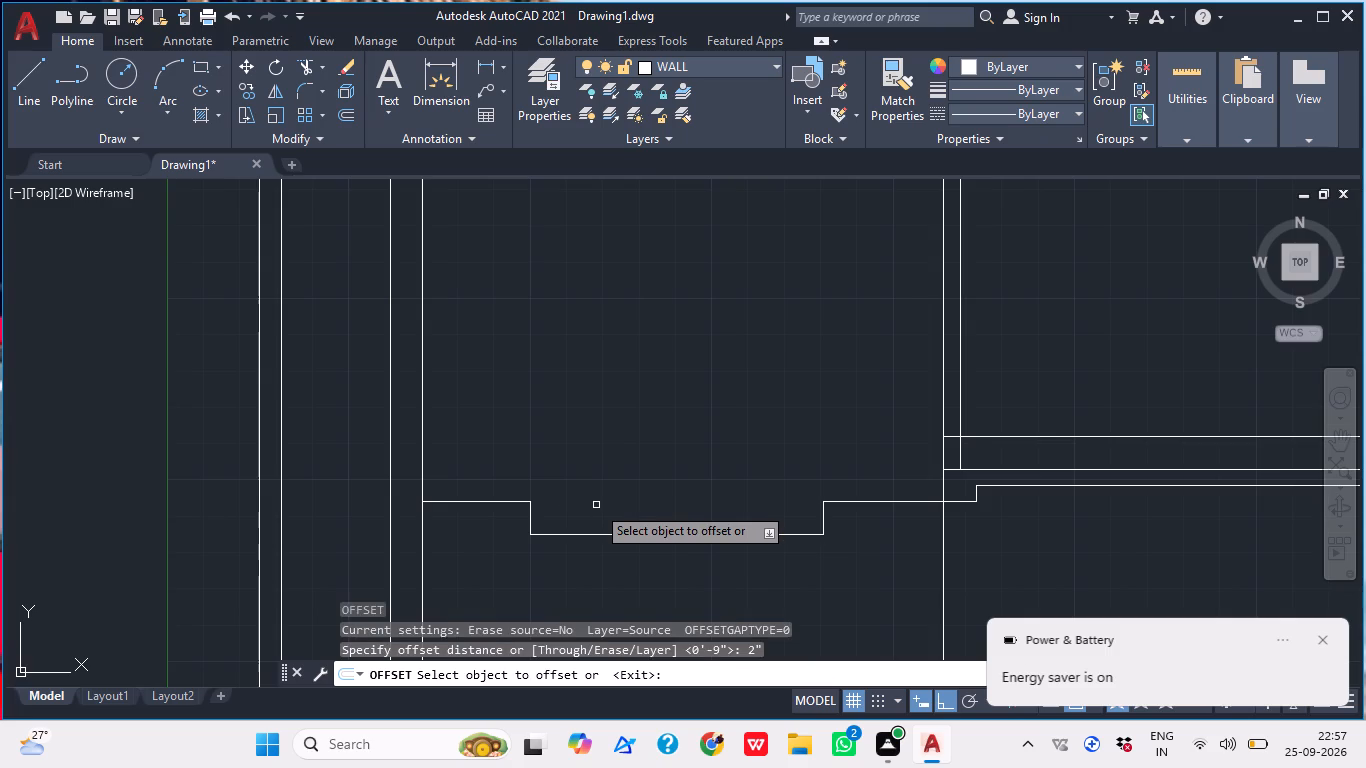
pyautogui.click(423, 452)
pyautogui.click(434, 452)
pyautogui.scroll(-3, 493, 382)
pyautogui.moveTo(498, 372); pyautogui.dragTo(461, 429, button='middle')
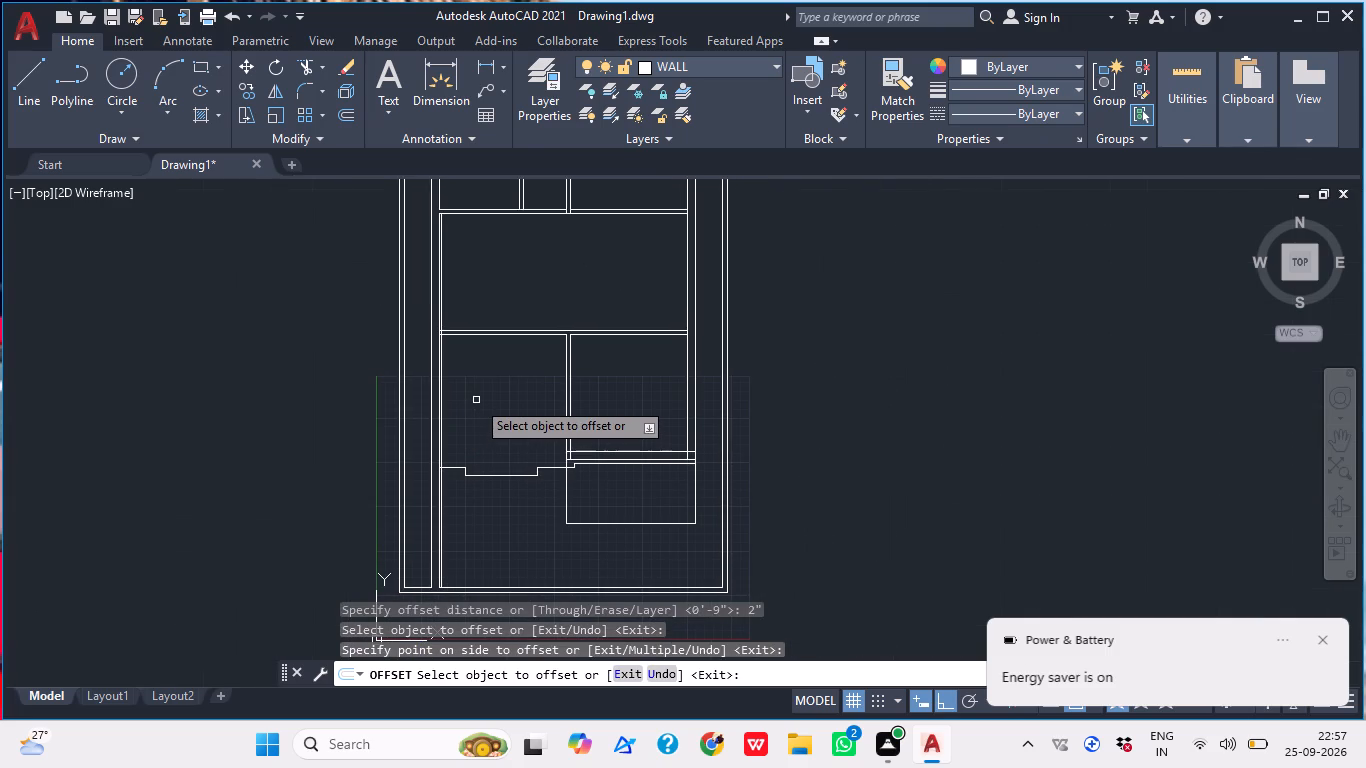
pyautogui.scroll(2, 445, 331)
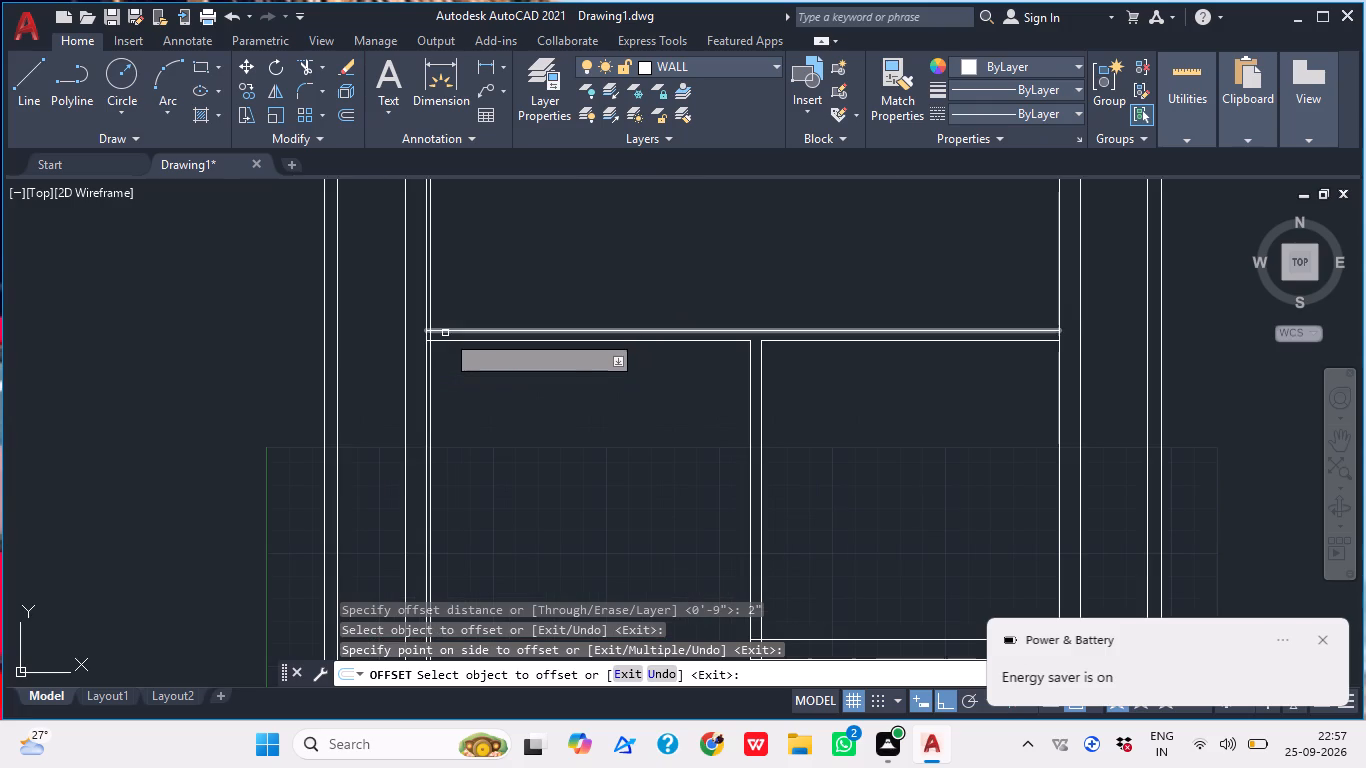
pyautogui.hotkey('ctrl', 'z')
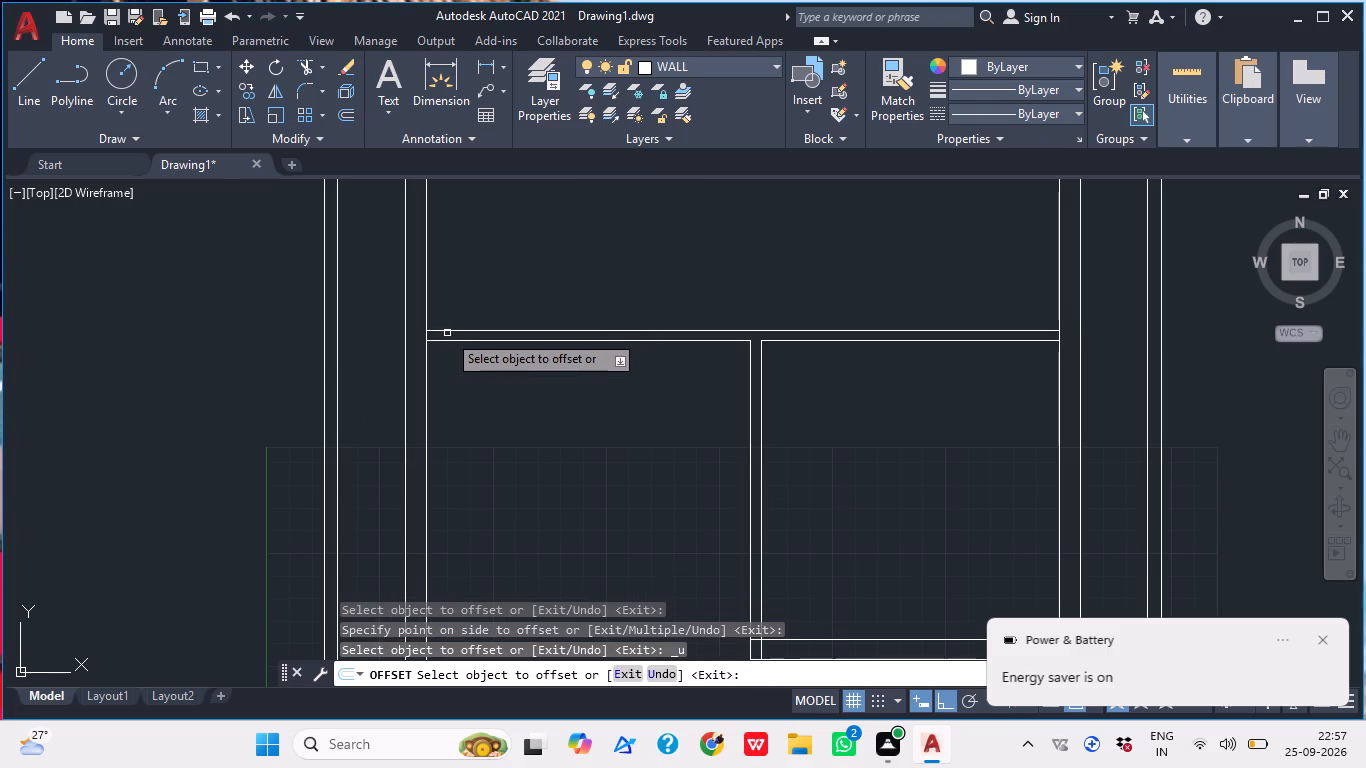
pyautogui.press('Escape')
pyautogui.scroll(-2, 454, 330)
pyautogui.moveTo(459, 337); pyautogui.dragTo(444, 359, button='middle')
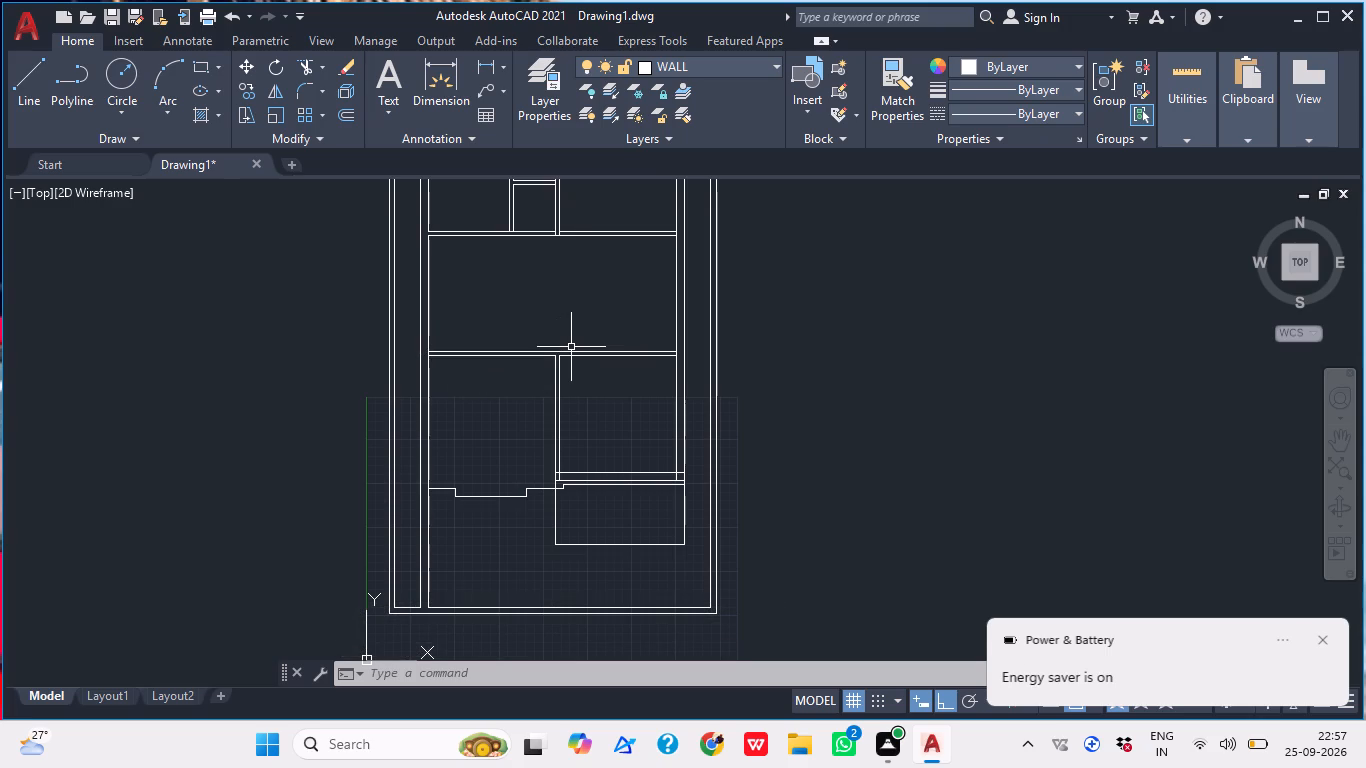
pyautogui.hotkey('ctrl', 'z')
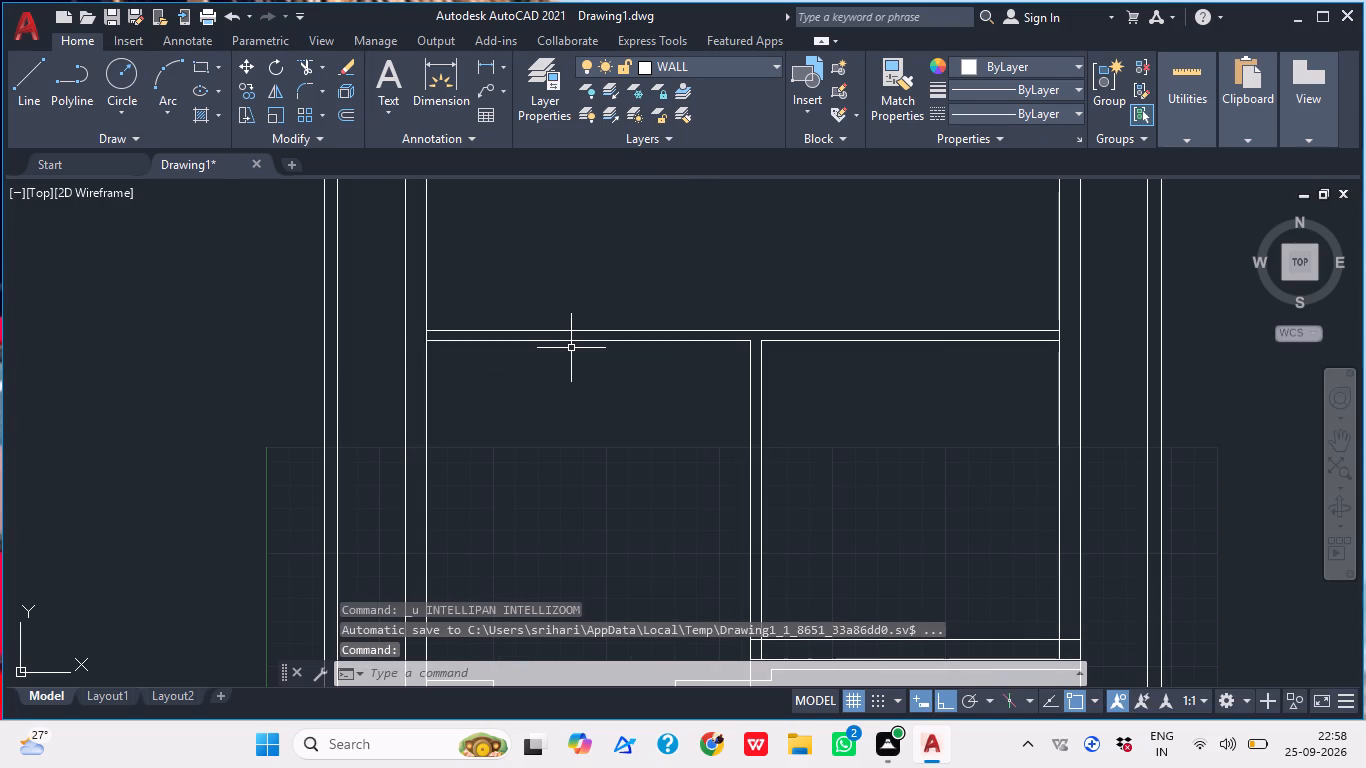
# Extend both horizontal lines of the wall below the large middle room to the left wall's outer vertical line.
pyautogui.scroll(-2, 557, 368)
pyautogui.moveTo(512, 468); pyautogui.dragTo(499, 437, button='middle')
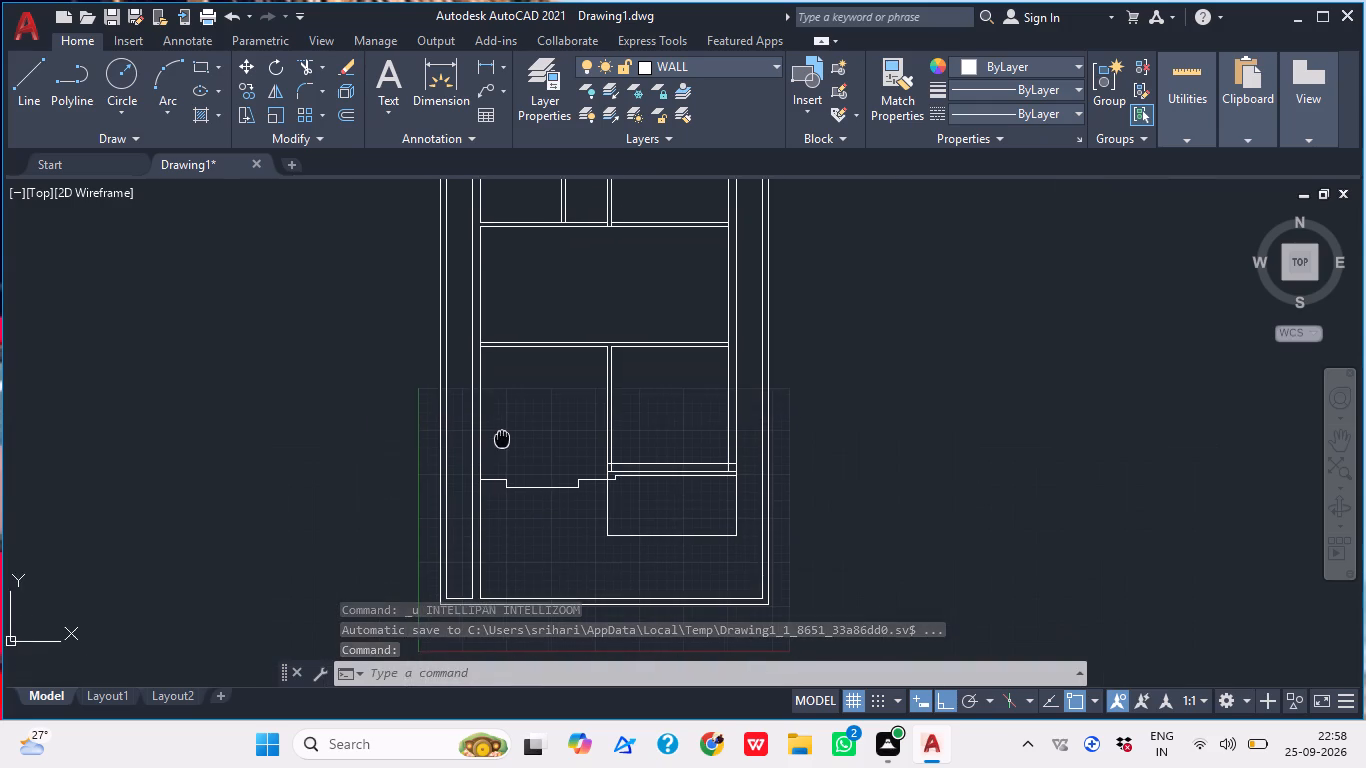
pyautogui.write('EX')
pyautogui.press('space')
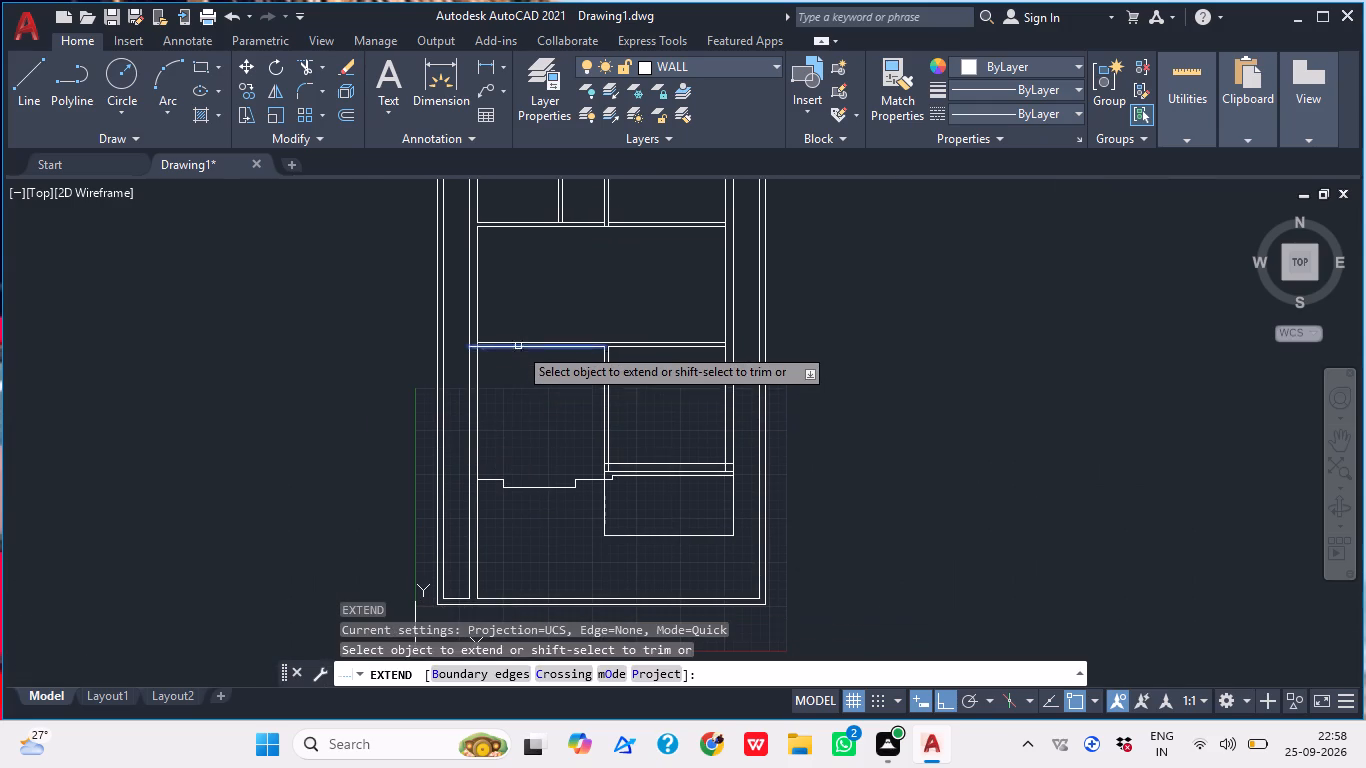
pyautogui.scroll(2, 518, 346)
pyautogui.click(518, 346)
pyautogui.click(489, 340)
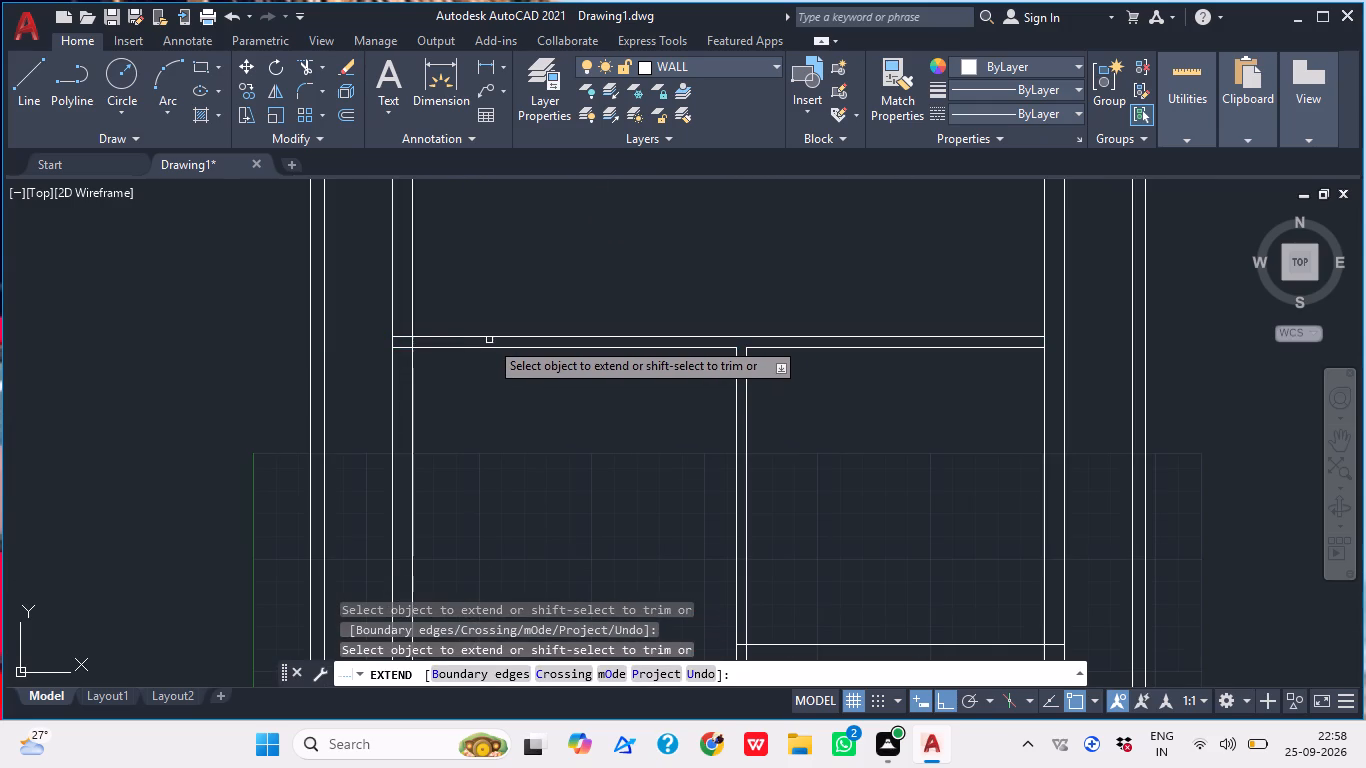
pyautogui.press('Escape')
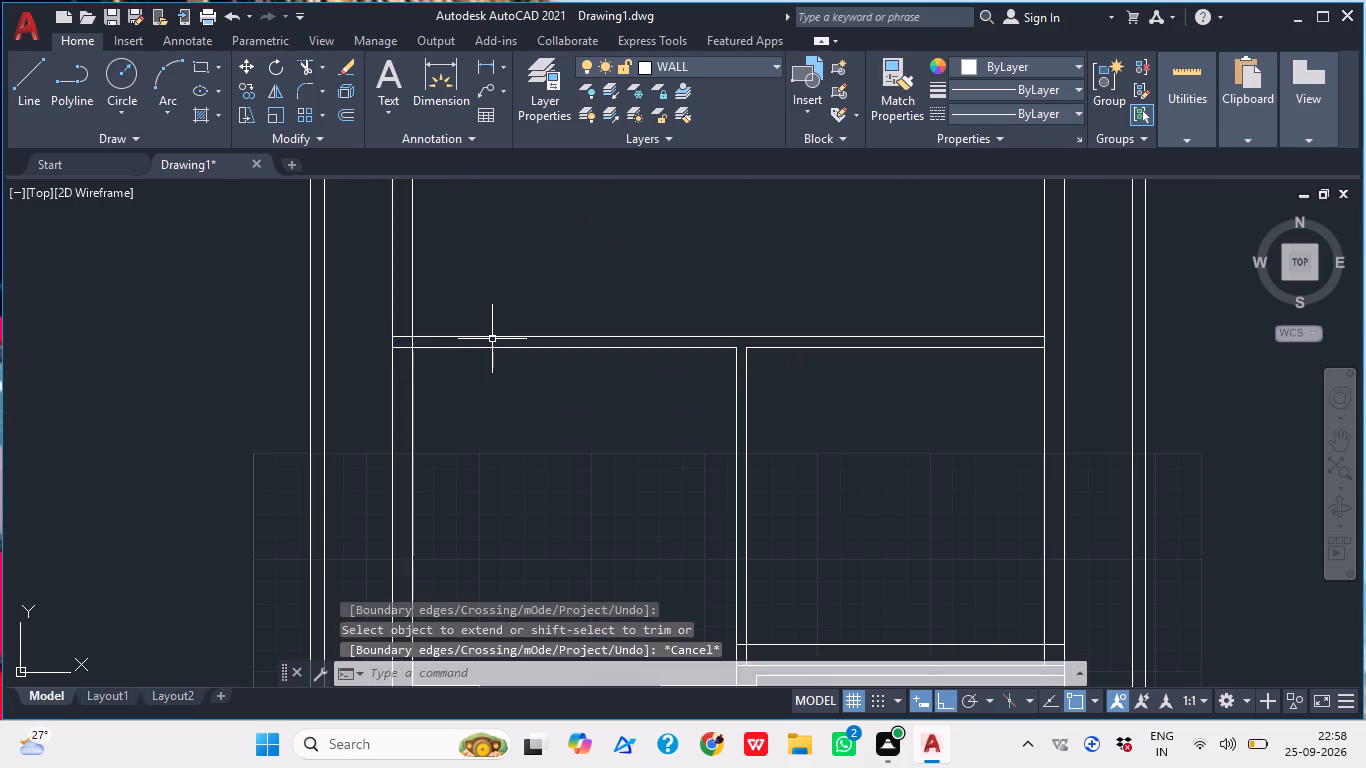
# Trim away the left wall's two vertical lines below the wall under the large middle room.
pyautogui.scroll(-1, 492, 339)
pyautogui.middleClick(499, 374)
pyautogui.scroll(-1, 498, 373)
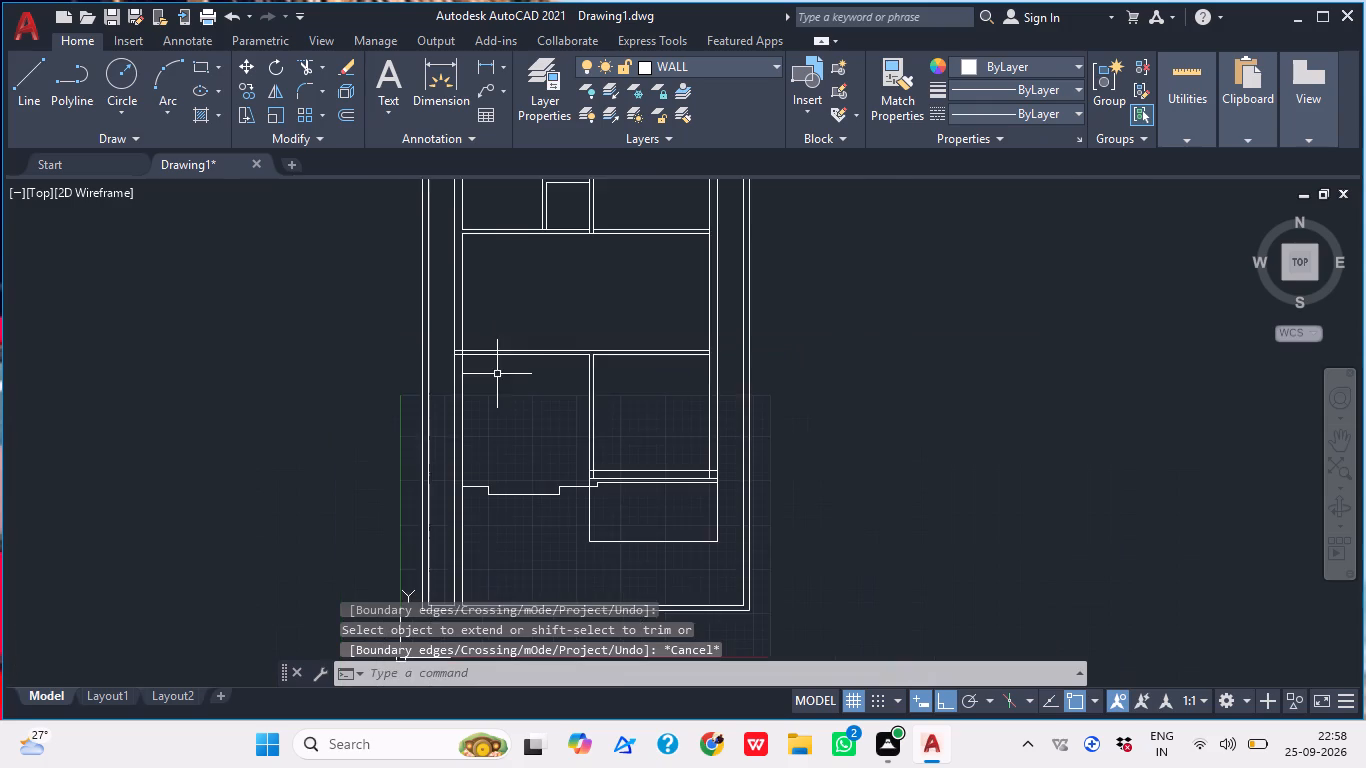
pyautogui.moveTo(480, 393); pyautogui.dragTo(470, 406, button='middle')
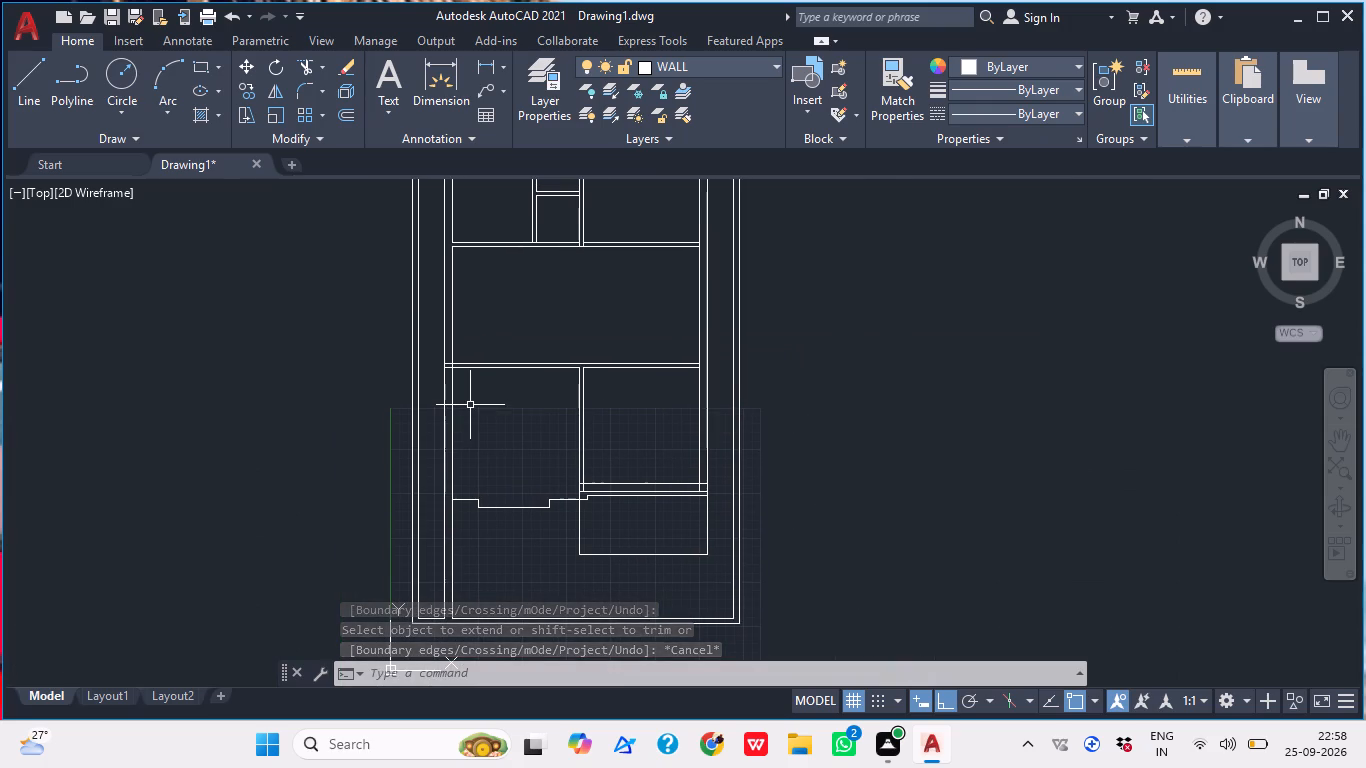
pyautogui.press('r')
pyautogui.press('Escape')
pyautogui.write('TR')
pyautogui.press('space')
pyautogui.click(468, 435)
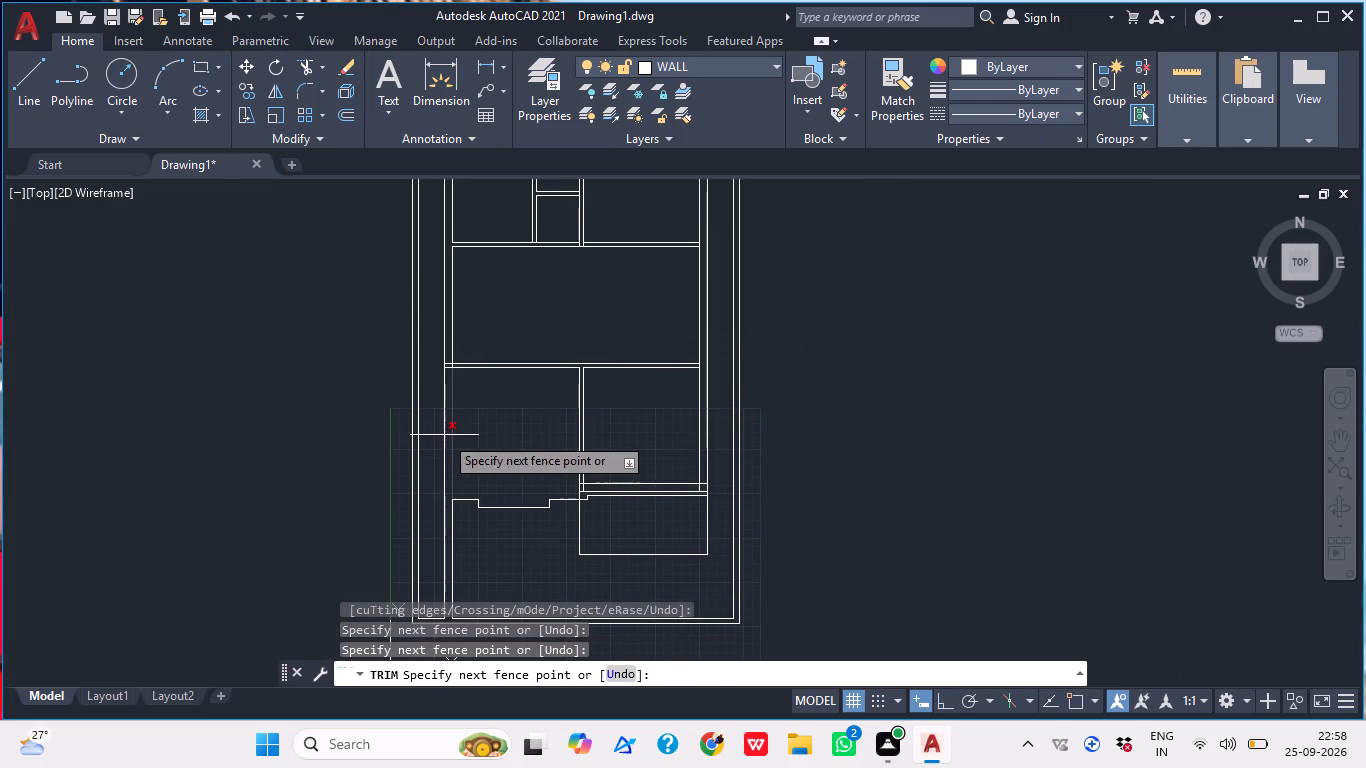
pyautogui.click(440, 436)
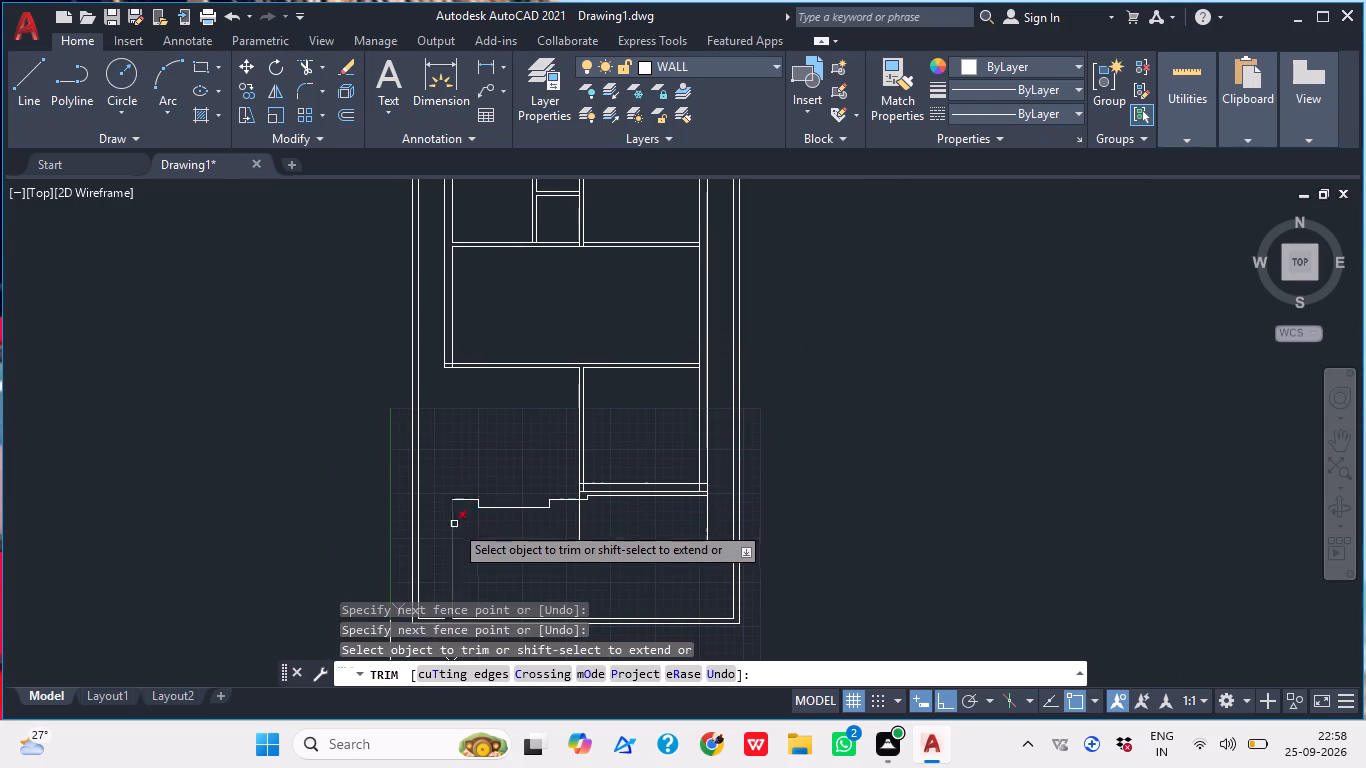
pyautogui.press('`')
pyautogui.click(463, 529)
pyautogui.click(450, 526)
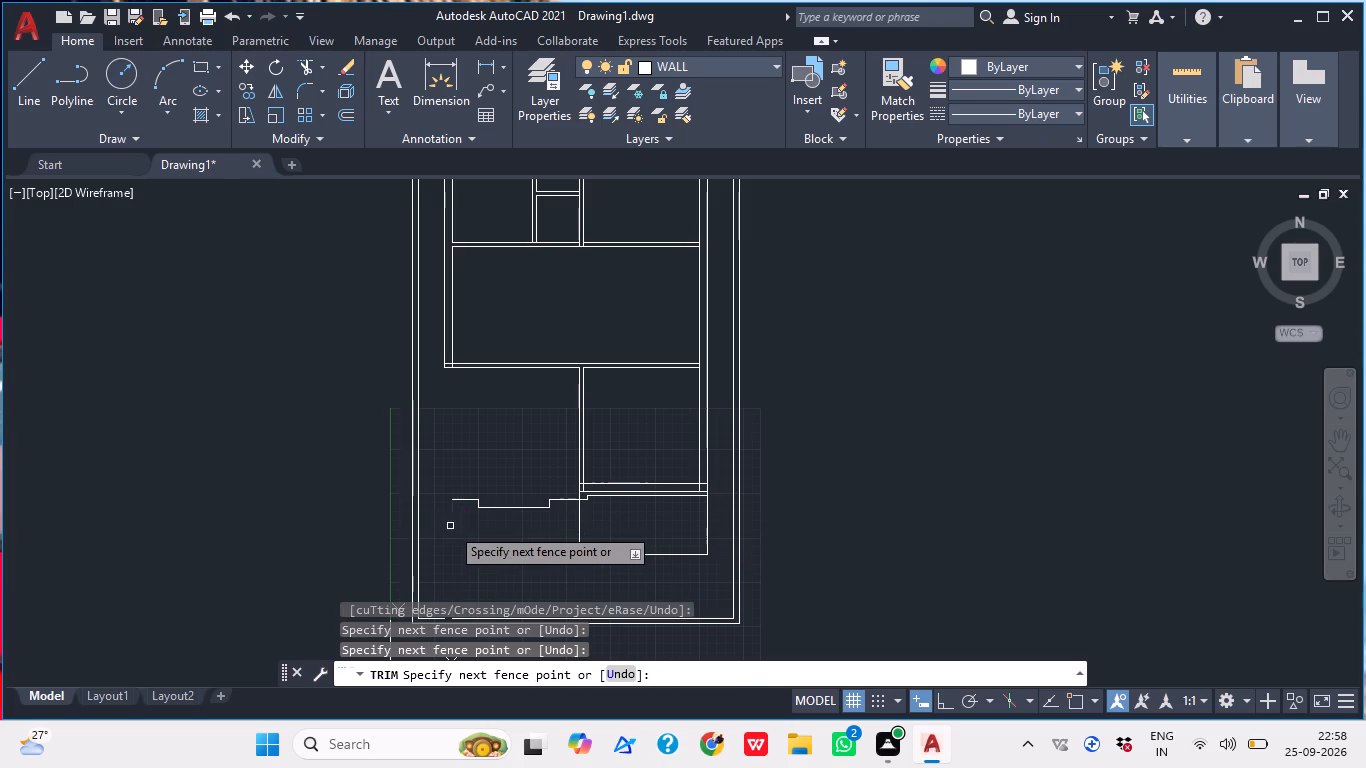
pyautogui.press('Escape')
# Extend the stepped line's left and lower segments to the left boundary wall, and the lower segment also to the bottom space's left line.
pyautogui.write('EX')
pyautogui.press('space')
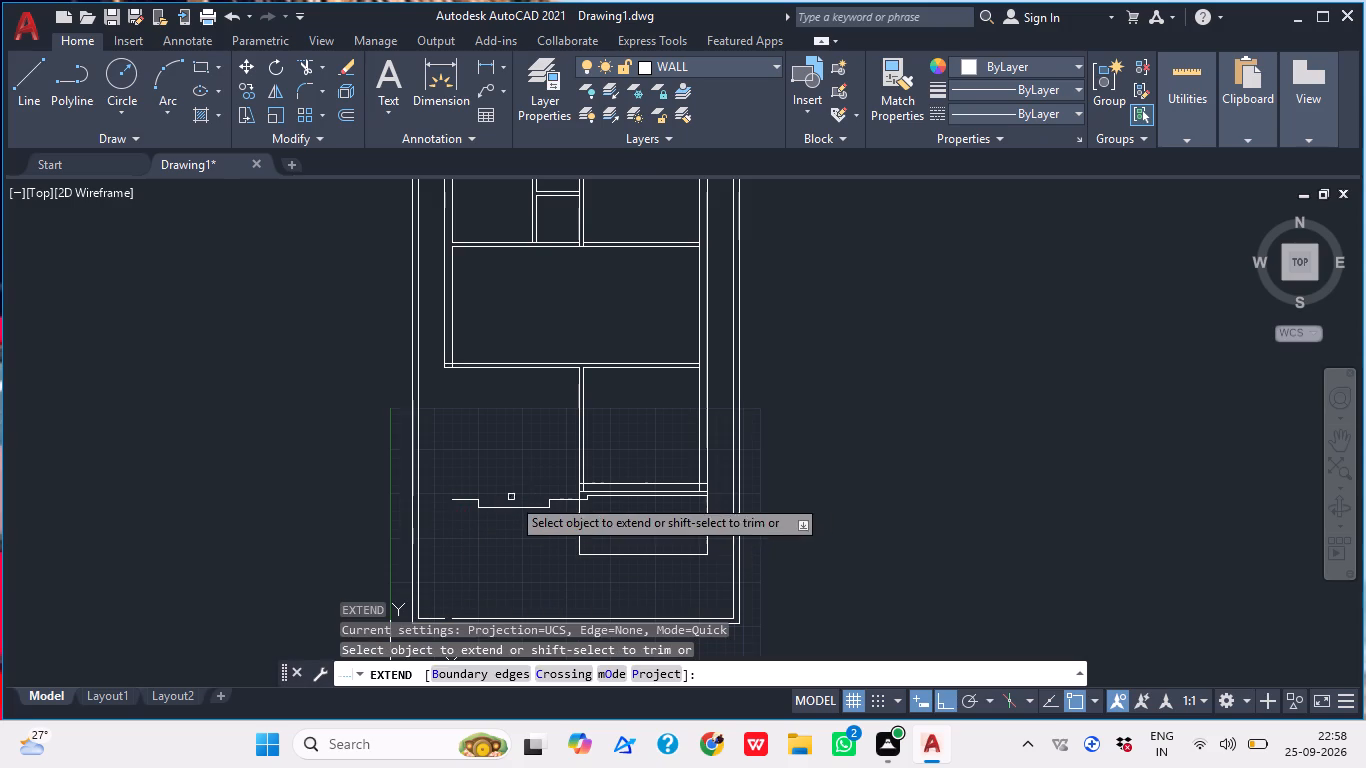
pyautogui.click(460, 500)
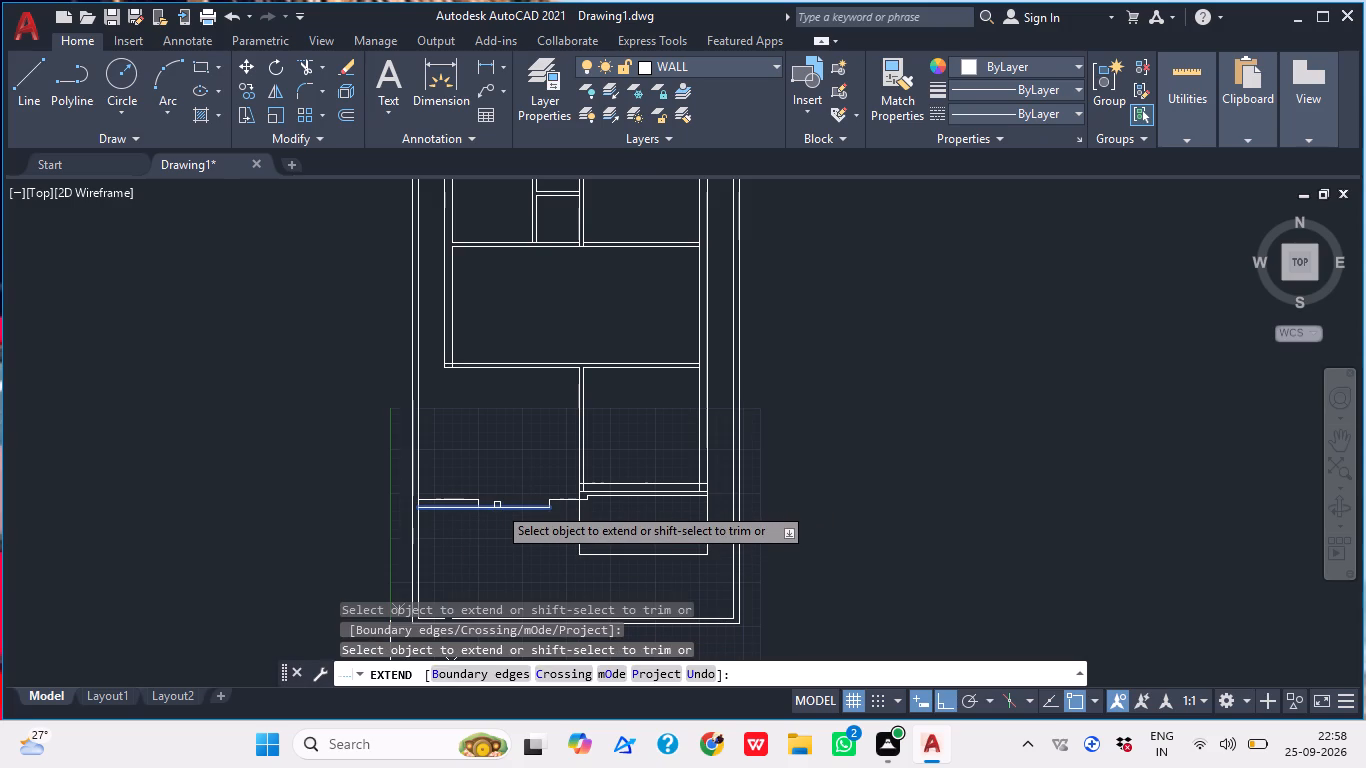
pyautogui.click(497, 505)
pyautogui.click(535, 506)
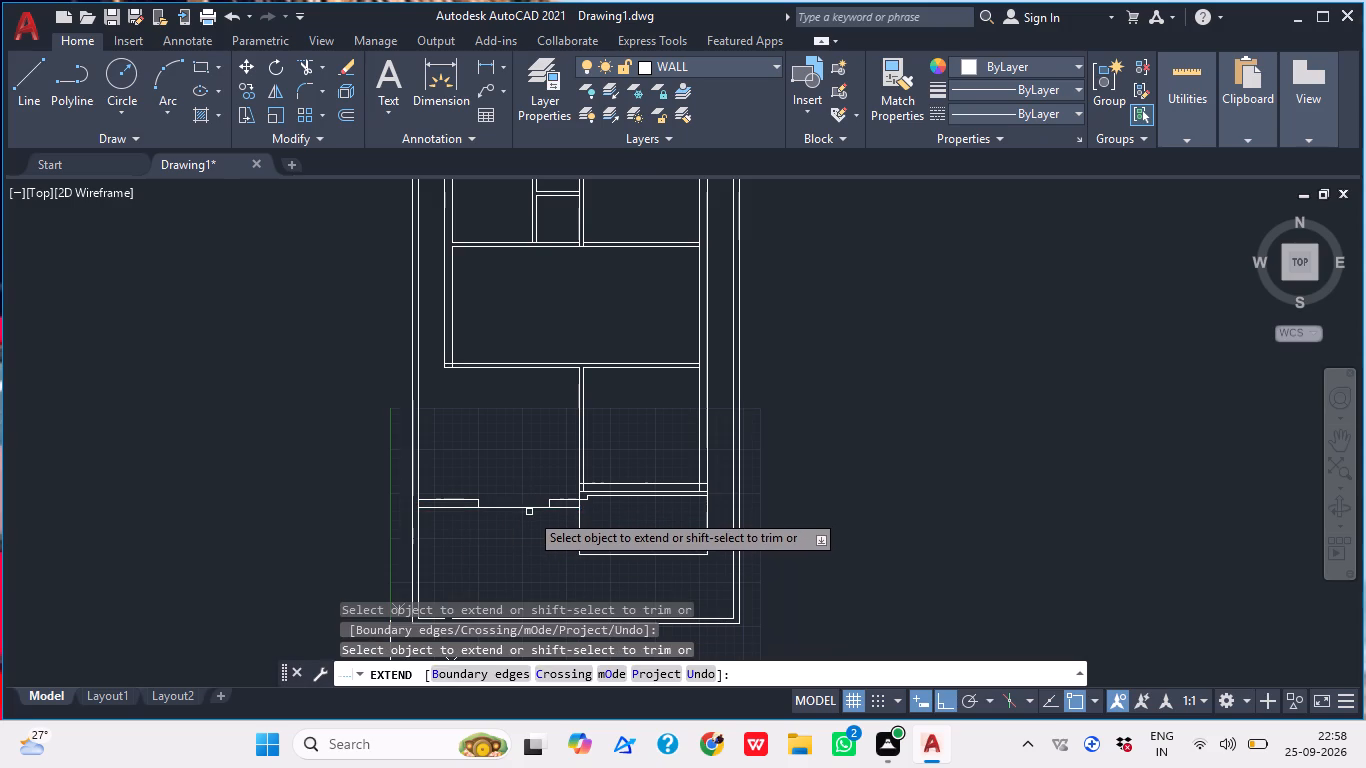
pyautogui.press('Escape')
# Extend the bottom boundary wall's inner line to close the gap near its left end.
pyautogui.scroll(-1, 491, 489)
pyautogui.moveTo(473, 514); pyautogui.dragTo(467, 490, button='middle')
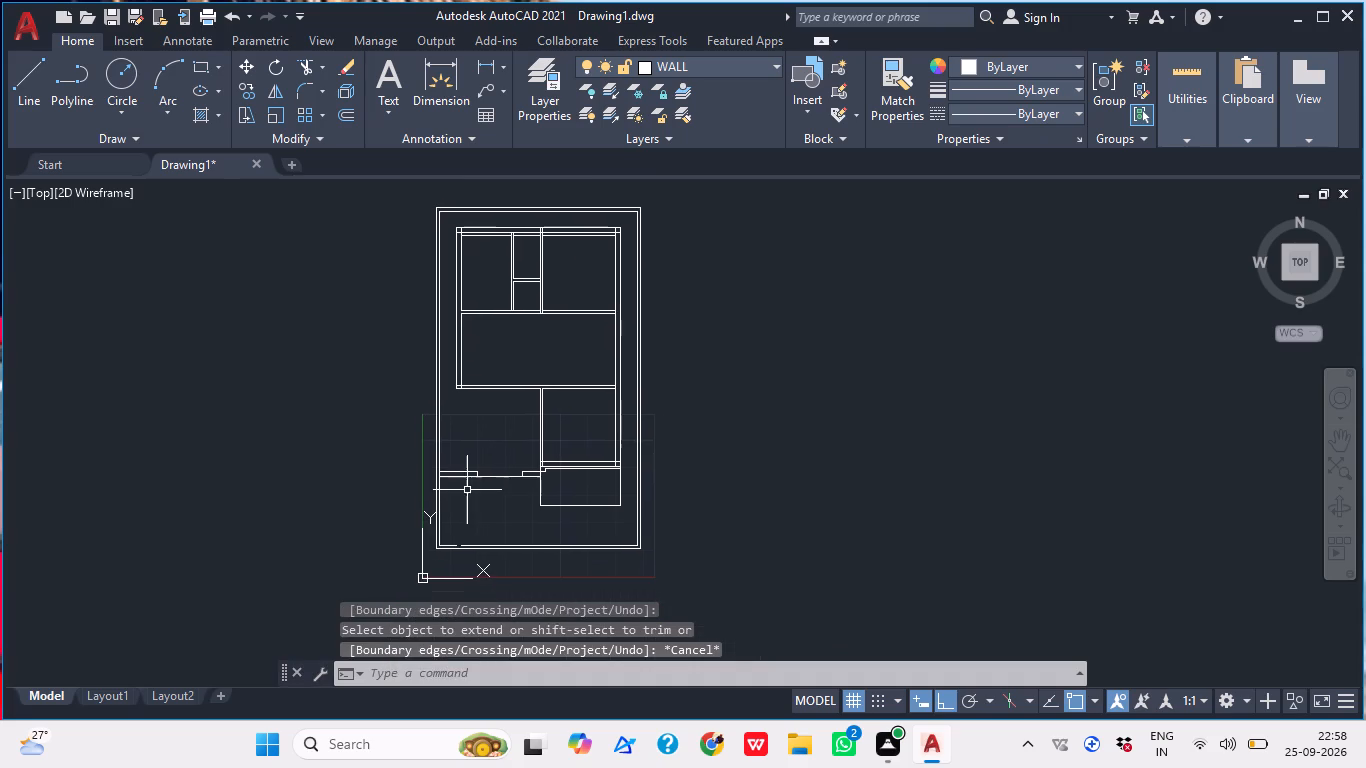
pyautogui.press('e')
pyautogui.press('x')
pyautogui.press('space')
pyautogui.scroll(3, 460, 546)
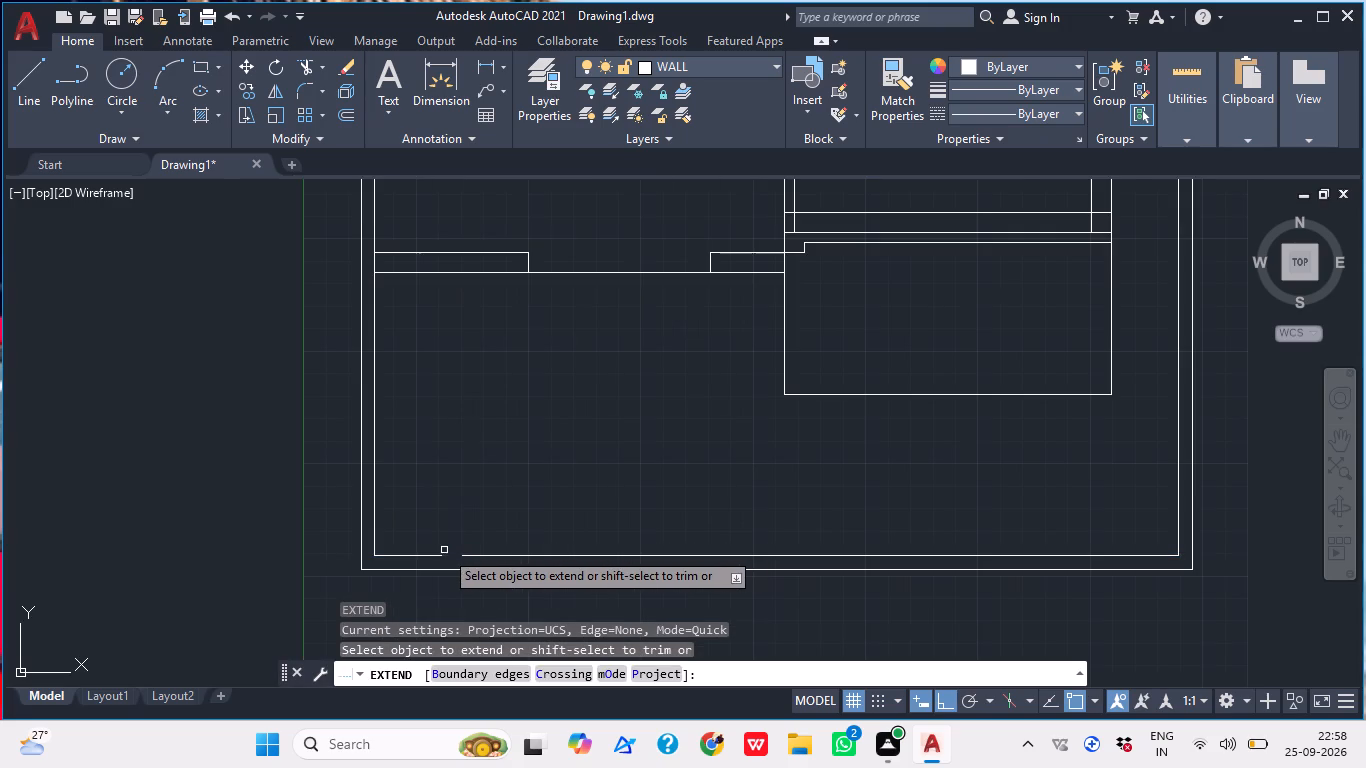
pyautogui.click(436, 556)
pyautogui.press('Escape')
# Trim away the two short vertical lines connecting the upper segments of the stepped line to its lower line.
pyautogui.scroll(-1, 504, 455)
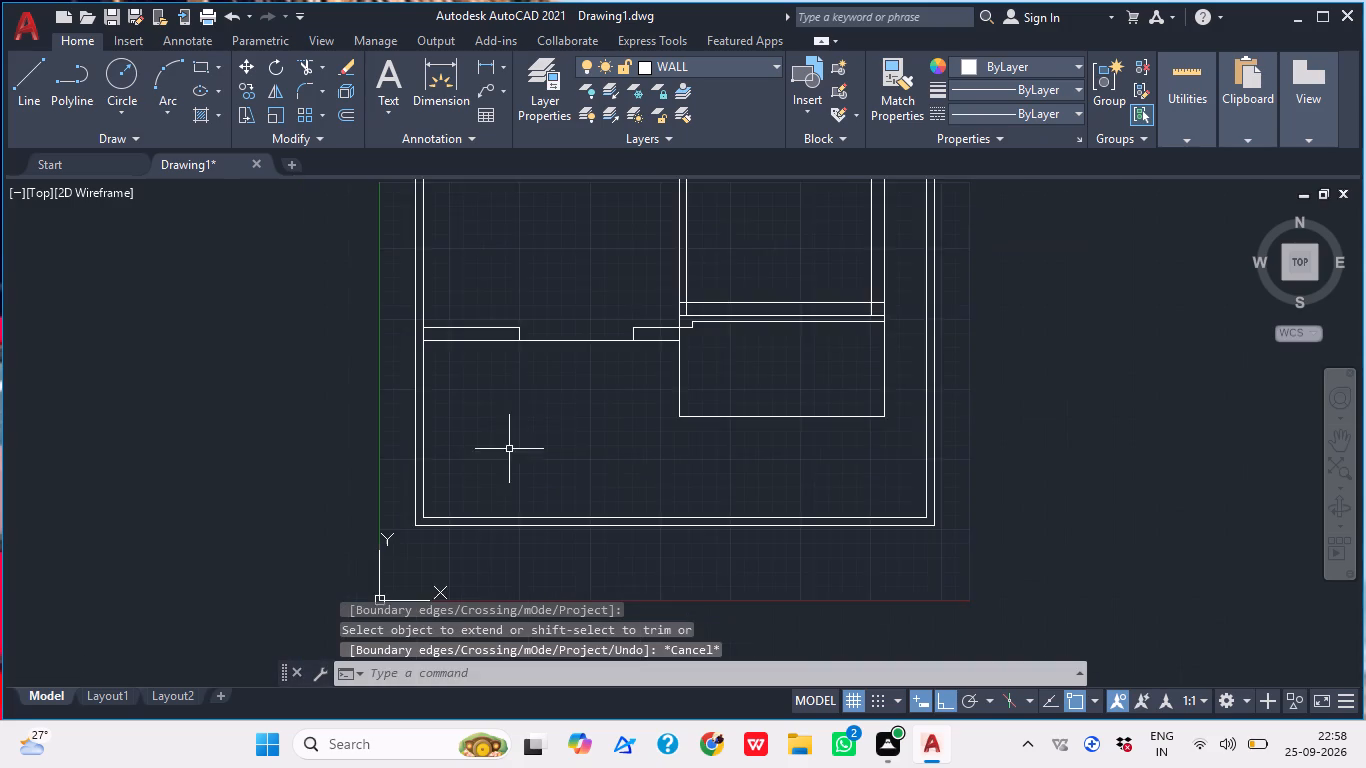
pyautogui.moveTo(528, 427); pyautogui.dragTo(479, 473, button='middle')
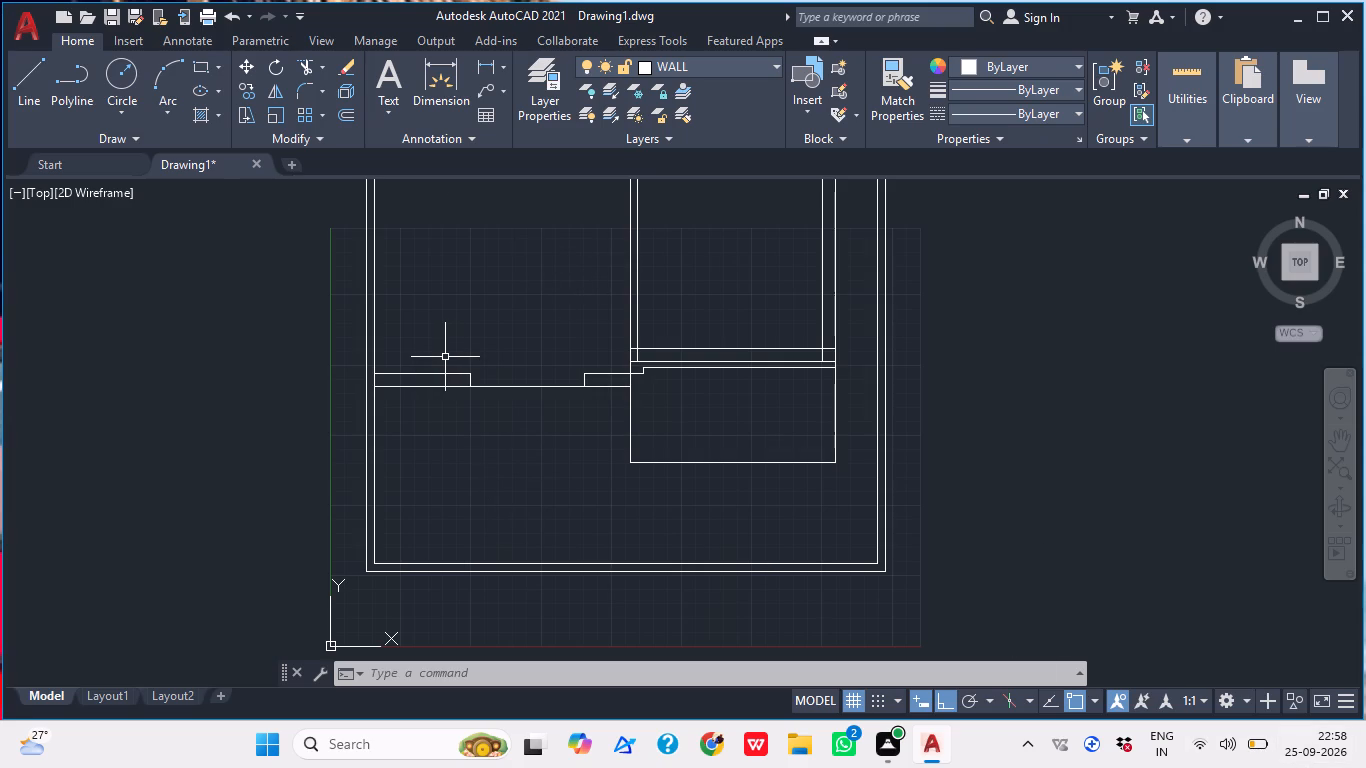
pyautogui.press('Escape')
pyautogui.write('TR')
pyautogui.press('space')
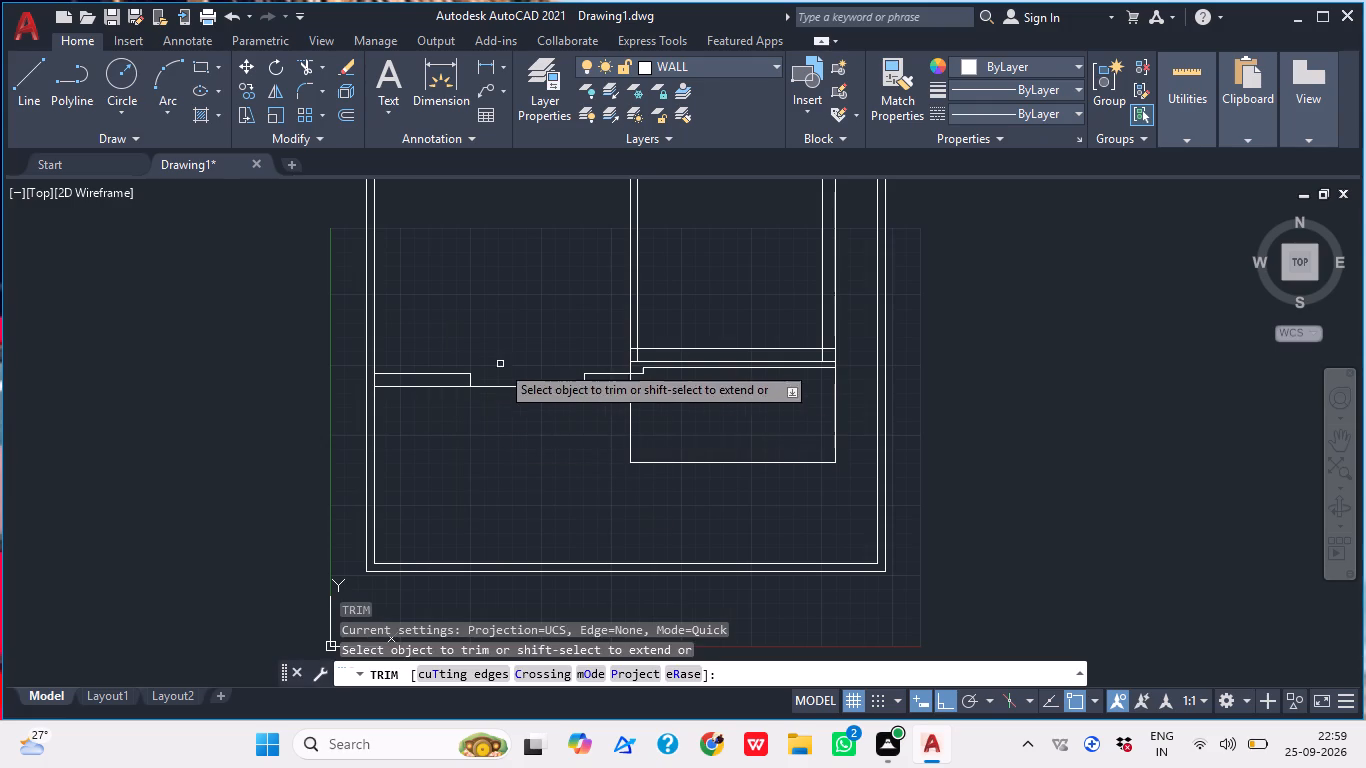
pyautogui.scroll(4, 464, 376)
pyautogui.scroll(-3, 464, 376)
pyautogui.click(457, 384)
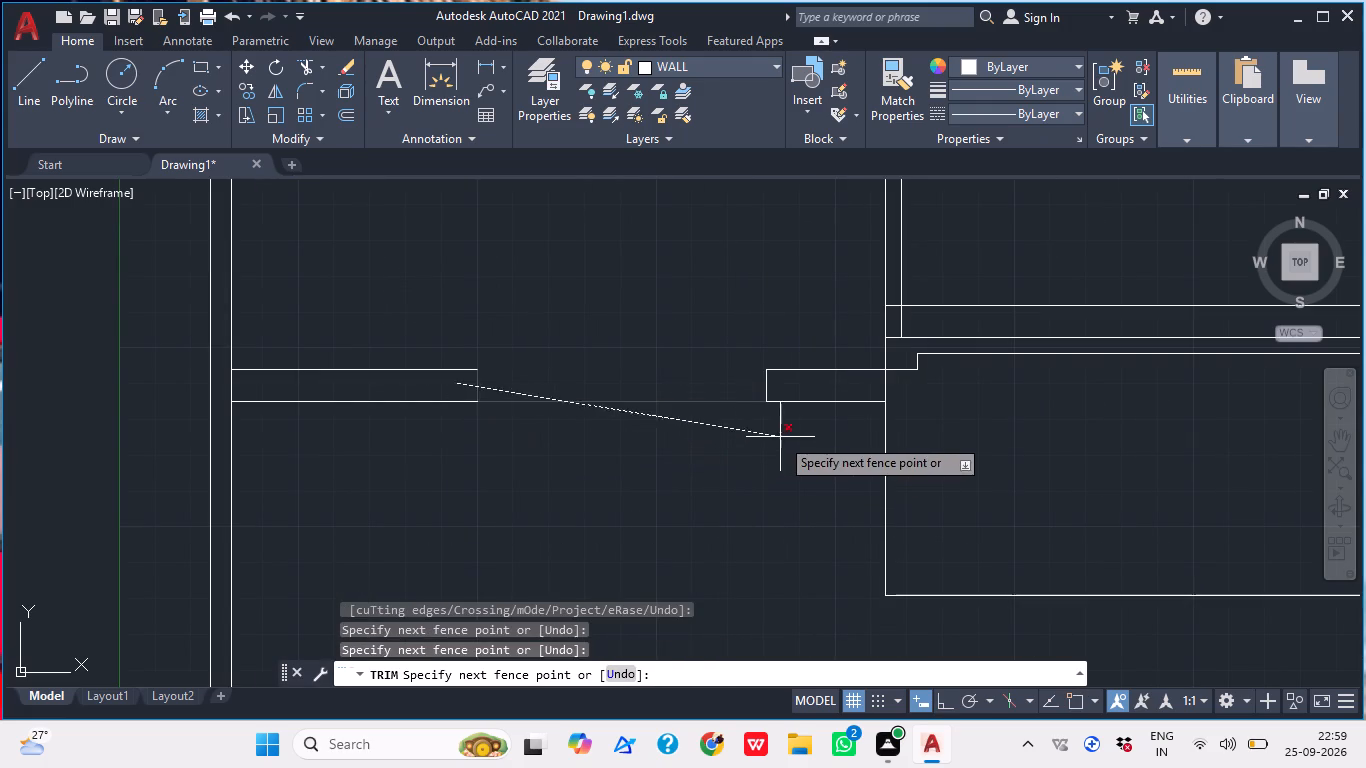
pyautogui.click(786, 386)
pyautogui.press('Escape')
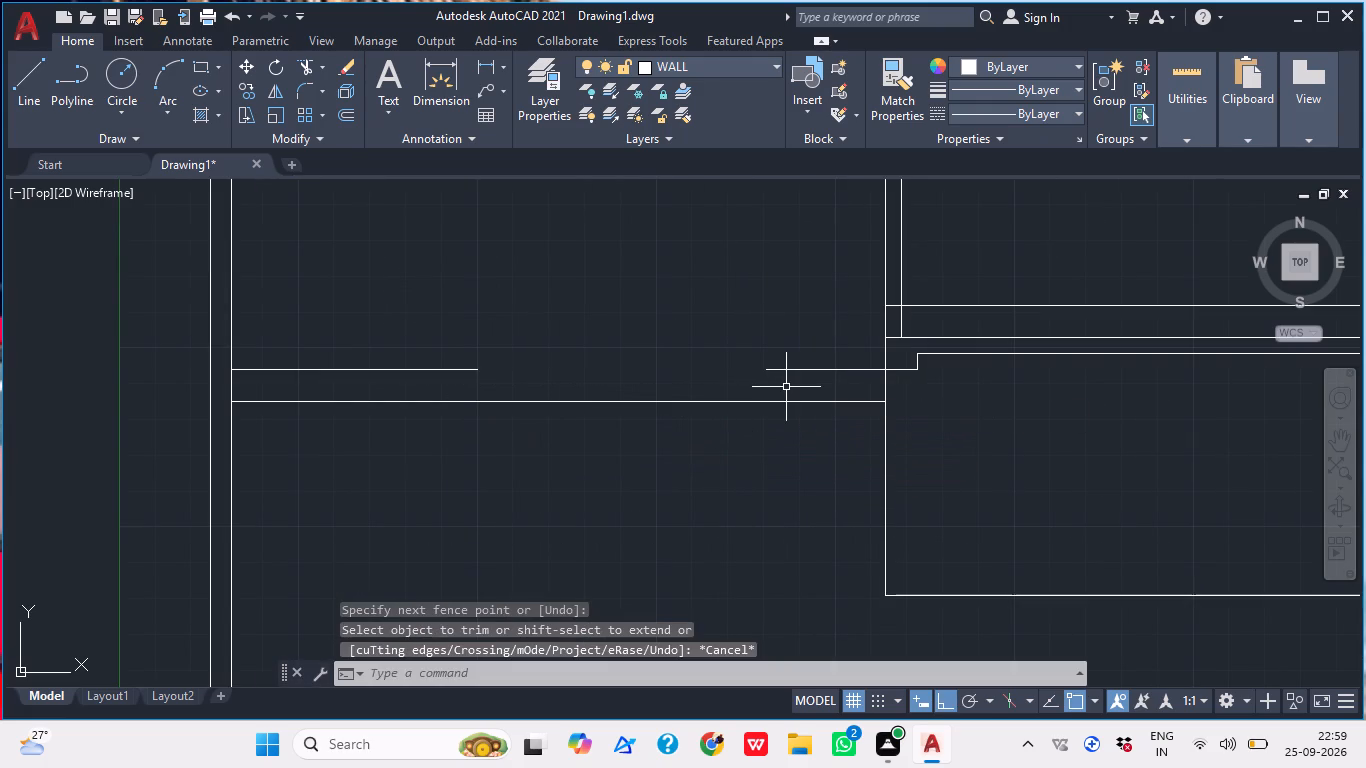
# Draw a 9" vertical line between the two horizontals of the new wall, across its left part.
pyautogui.write('L')
pyautogui.press('space')
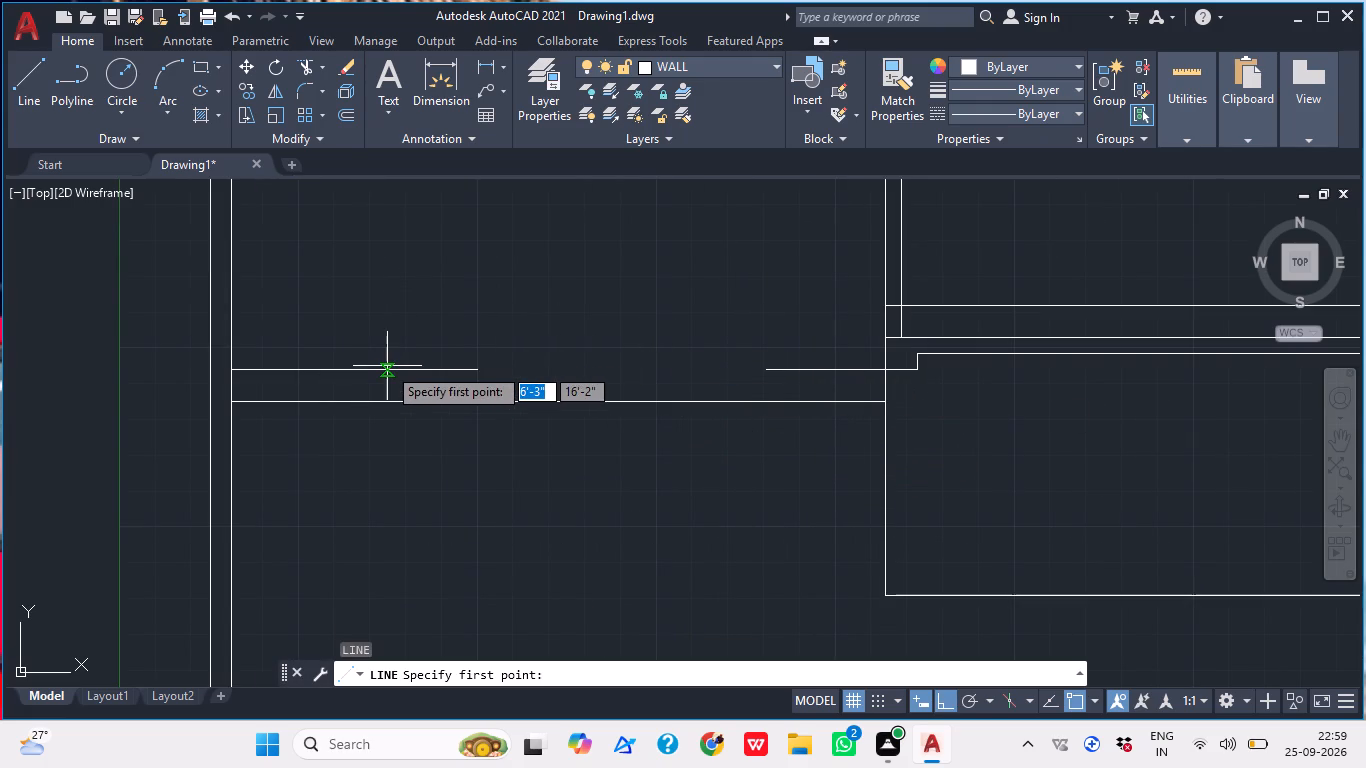
pyautogui.click(381, 370)
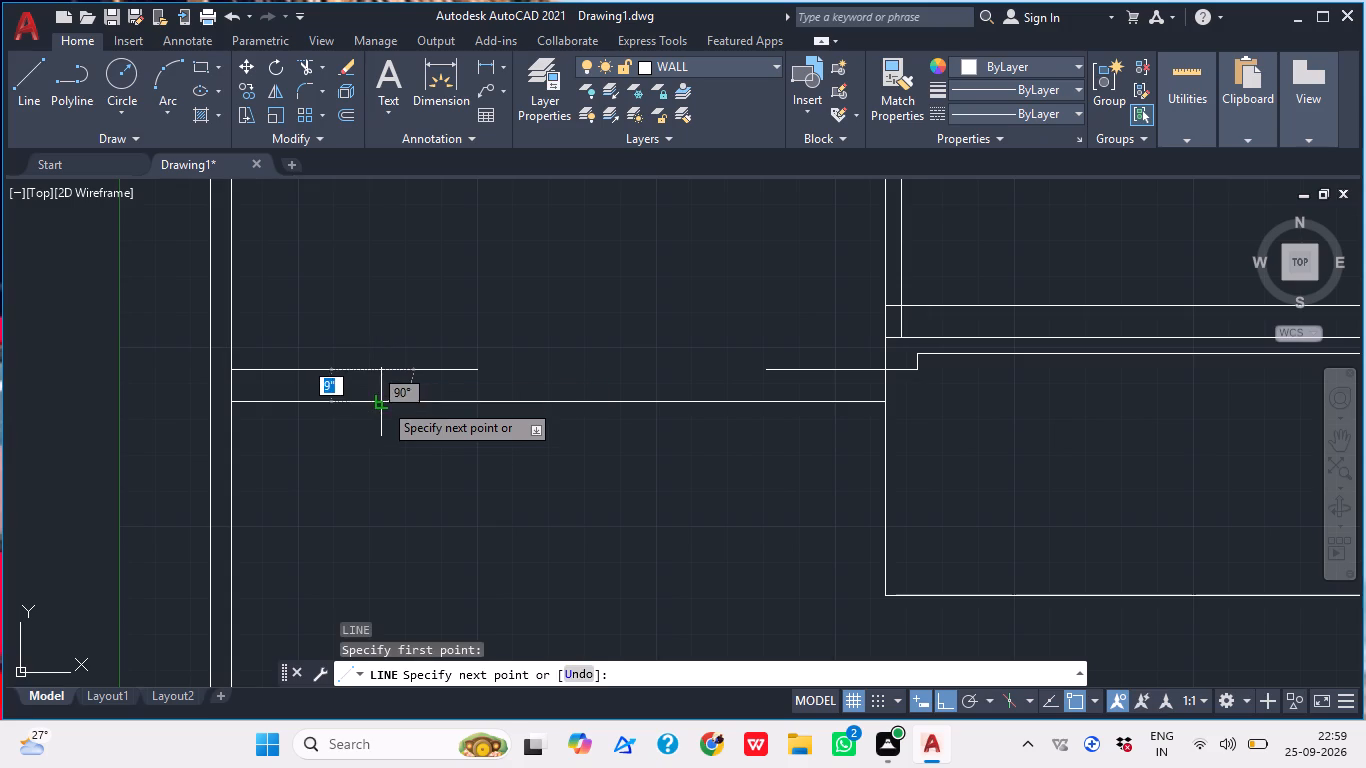
pyautogui.click(382, 402)
pyautogui.press('Escape')
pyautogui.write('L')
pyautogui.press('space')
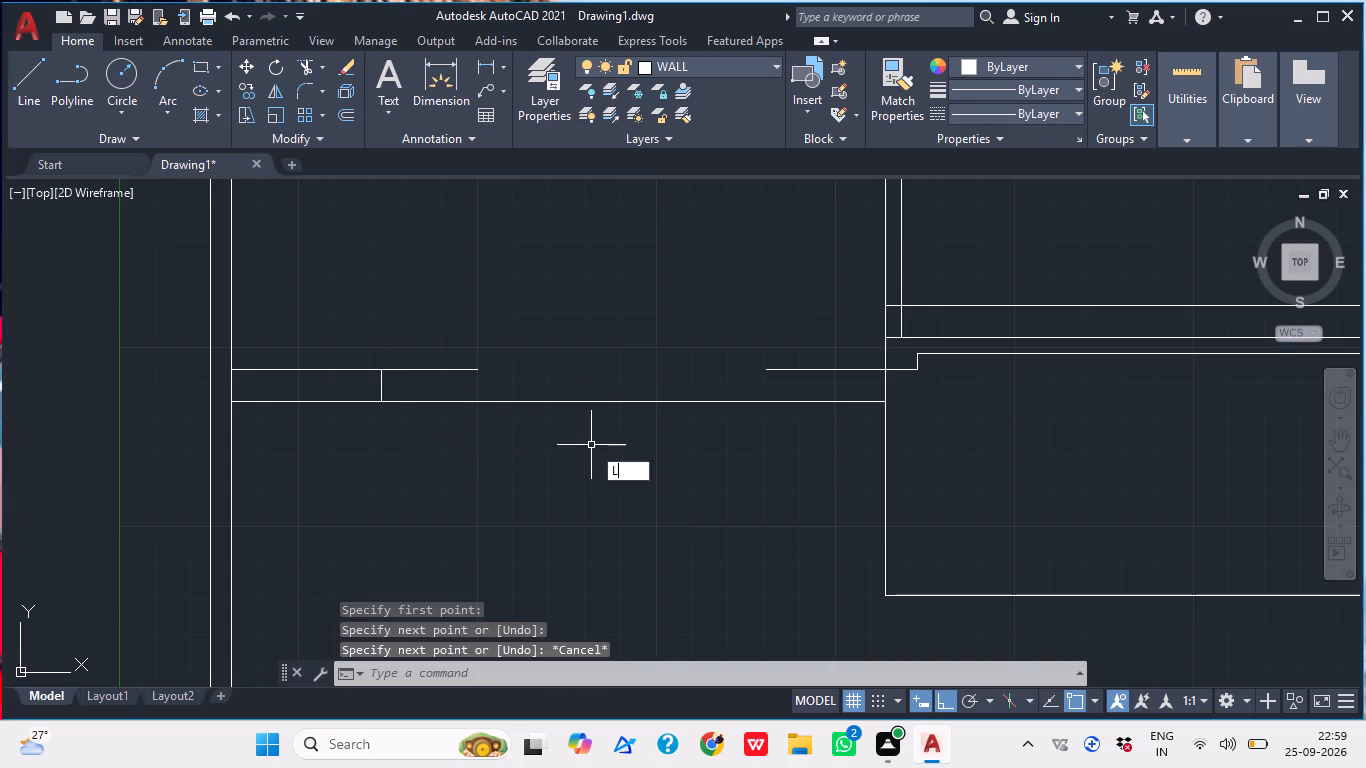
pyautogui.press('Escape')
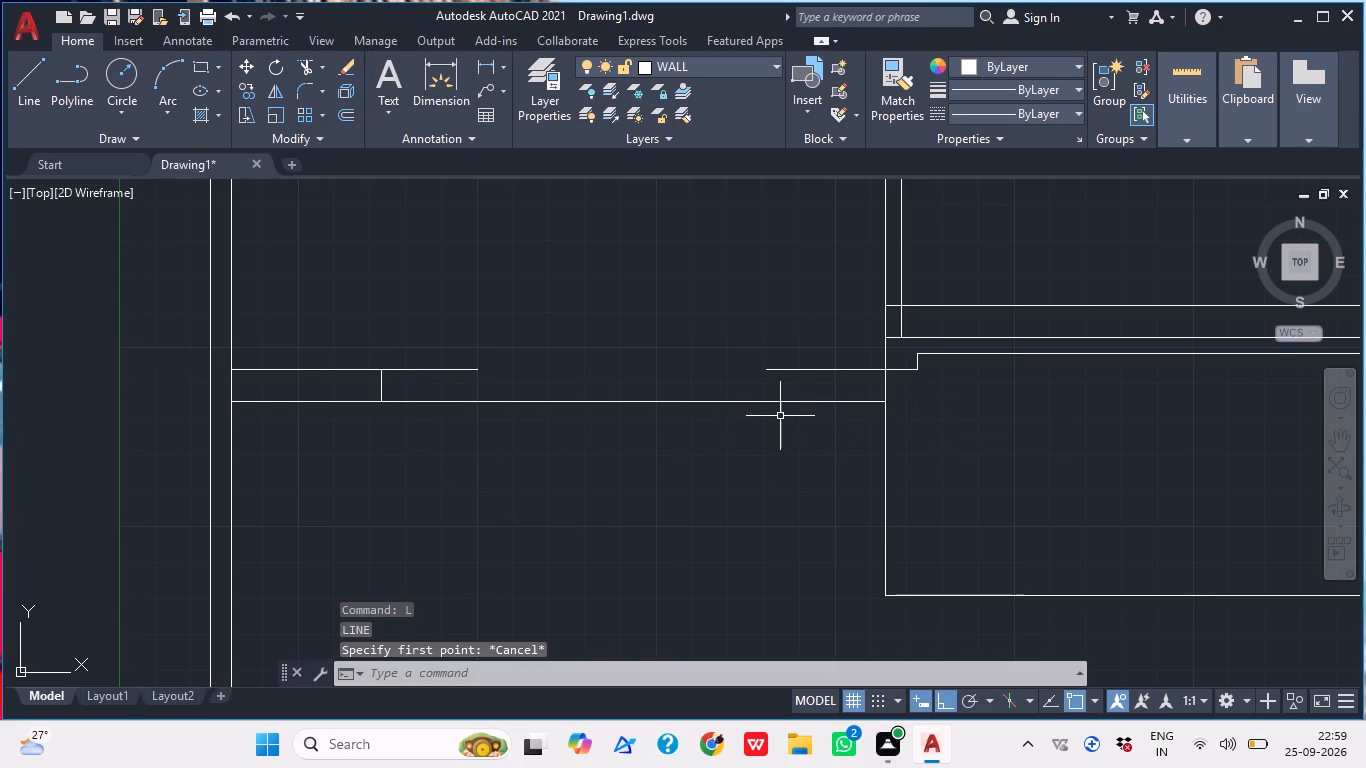
# Extend the wall's upper-right horizontal segment left to meet the upper-left segment.
pyautogui.write('EX')
pyautogui.press('space')
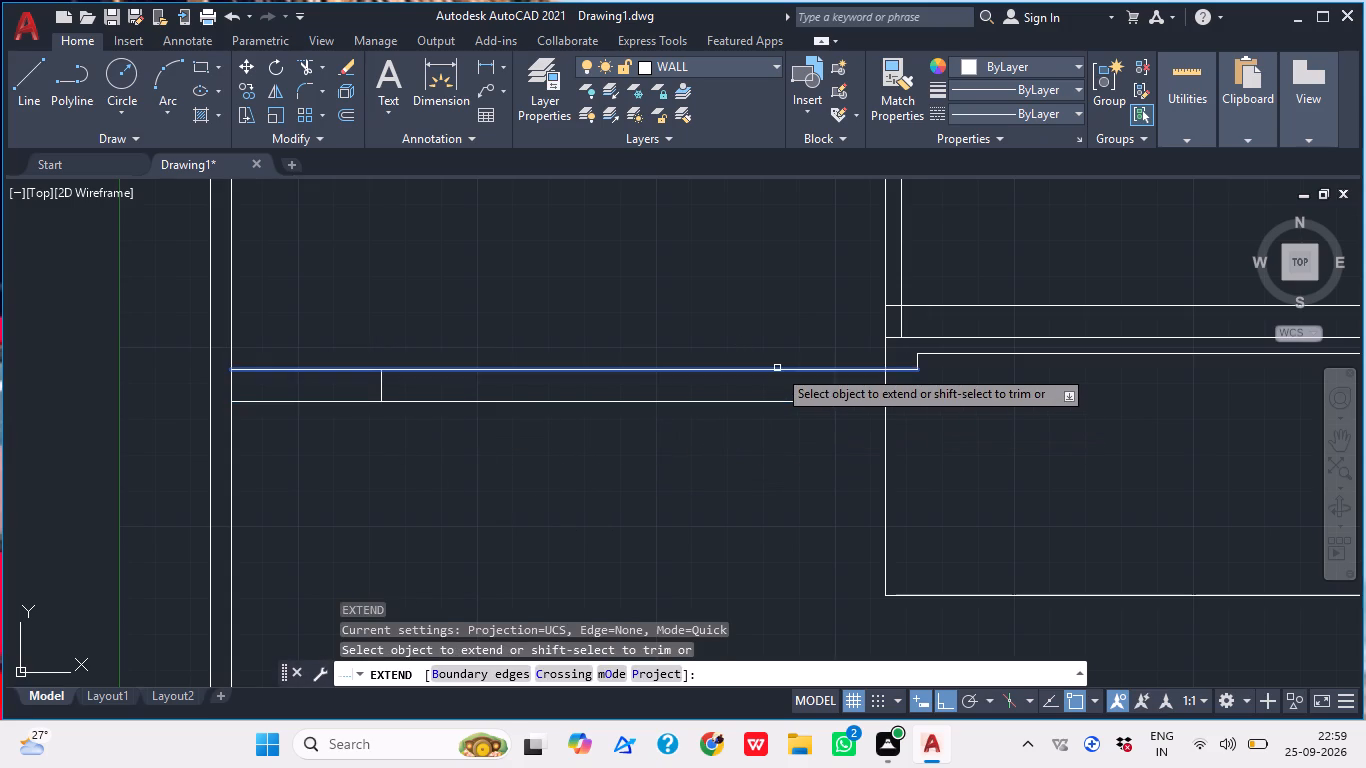
pyautogui.click(777, 368)
pyautogui.press('Escape')
# Draw a second short vertical line between the wall's two horizontals, near its right part.
pyautogui.write('L')
pyautogui.press('space')
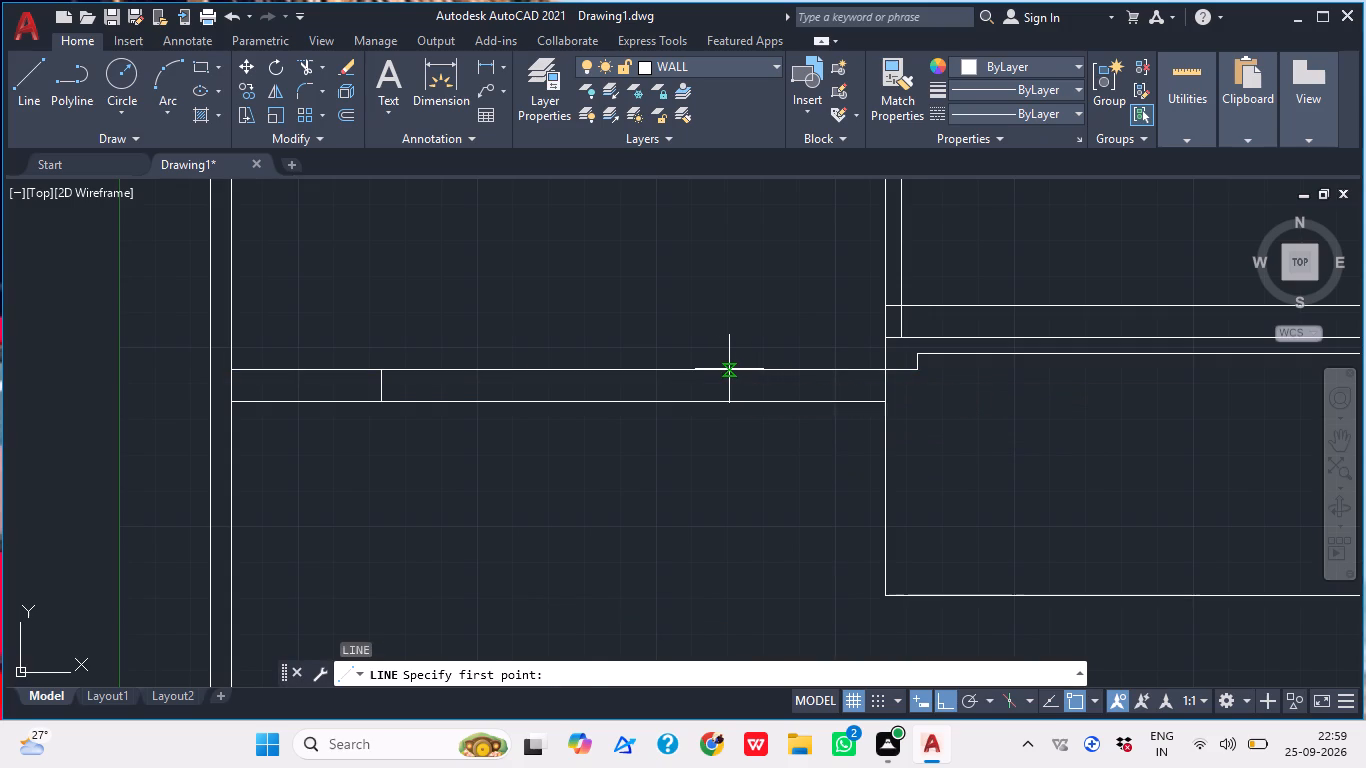
pyautogui.click(729, 369)
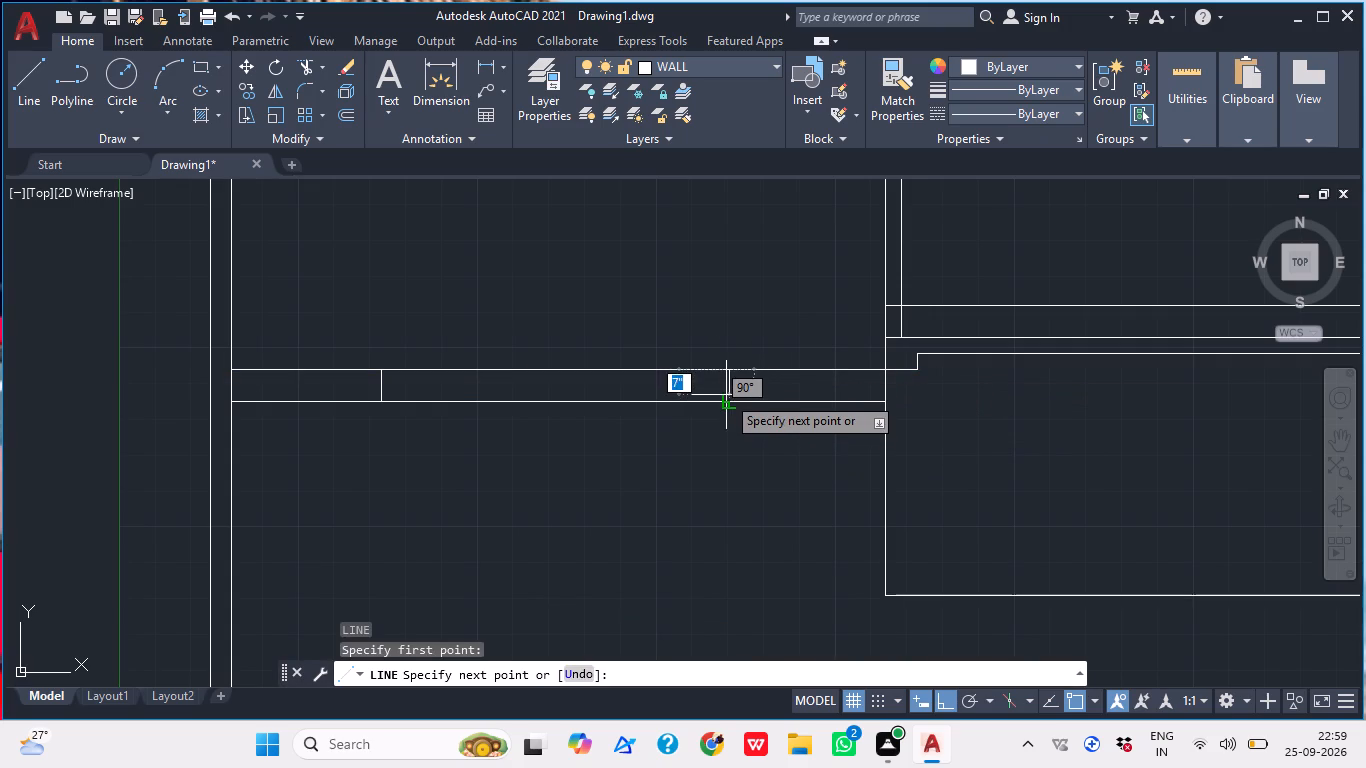
pyautogui.click(727, 401)
pyautogui.press('Escape')
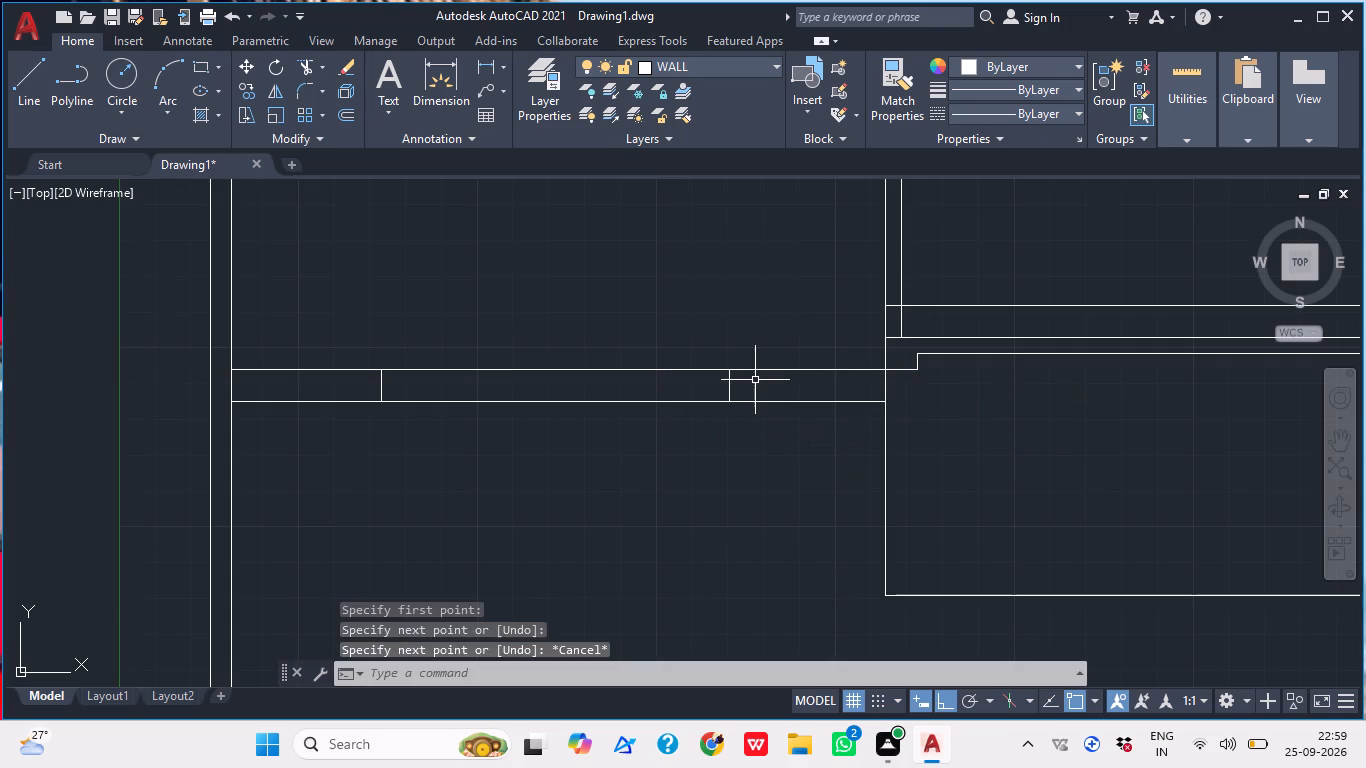
# Trim away the middle part of the new wall's upper horizontal, up to the short vertical near its right part.
pyautogui.write('TR')
pyautogui.press('space')
pyautogui.click(652, 379)
pyautogui.click(620, 344)
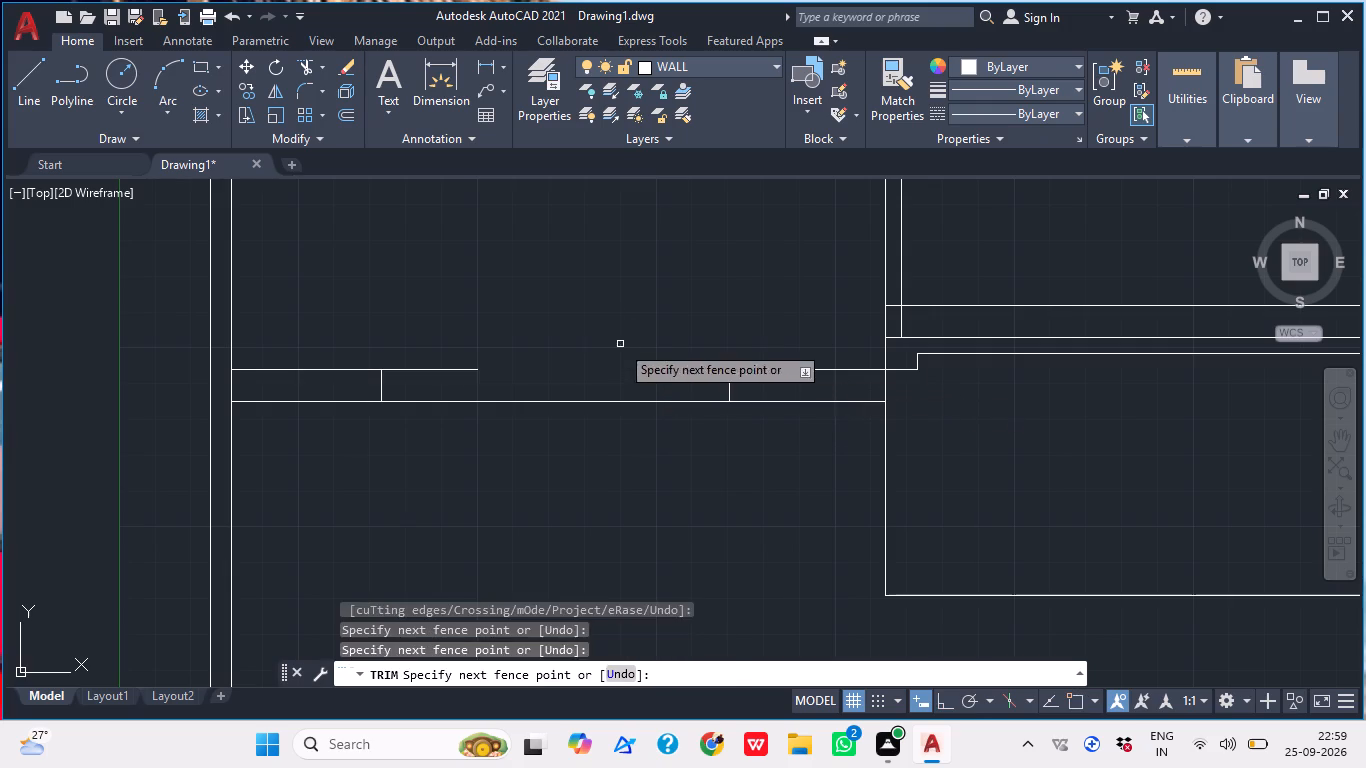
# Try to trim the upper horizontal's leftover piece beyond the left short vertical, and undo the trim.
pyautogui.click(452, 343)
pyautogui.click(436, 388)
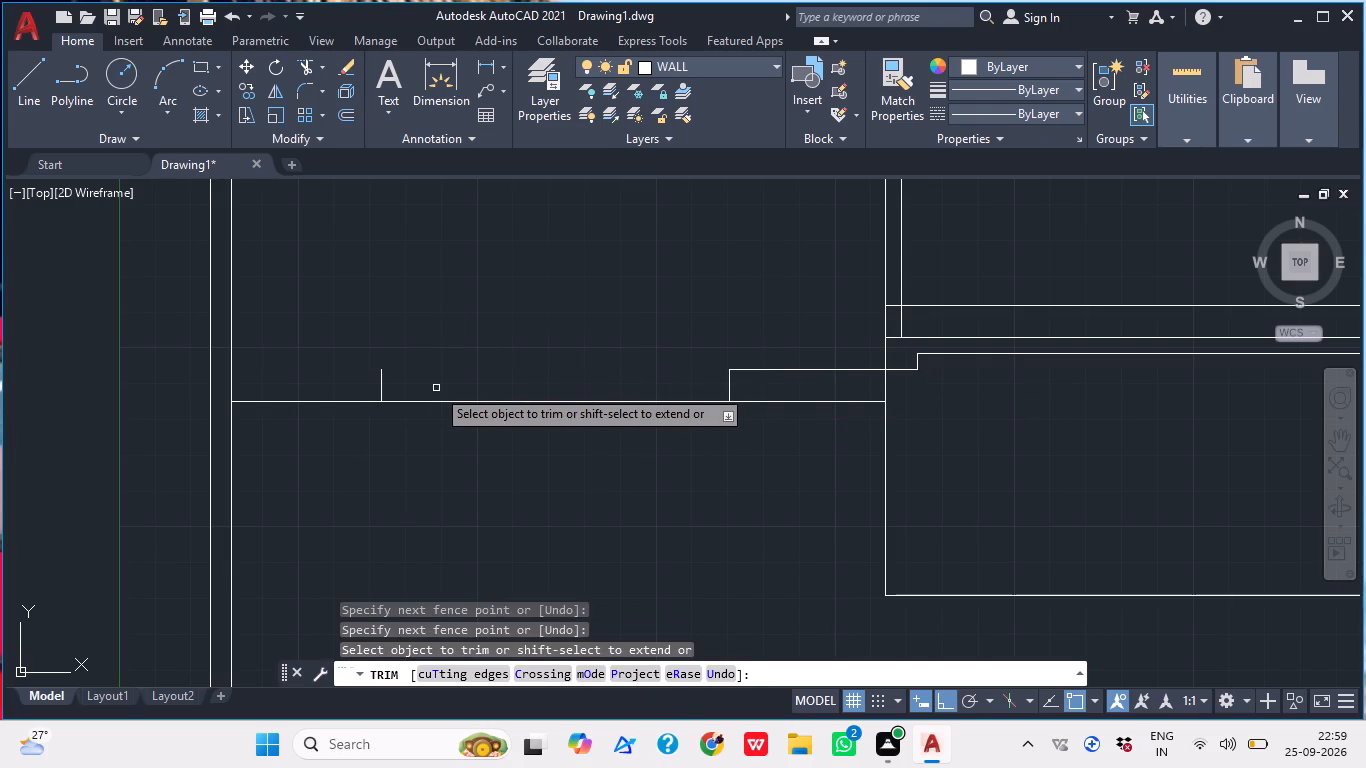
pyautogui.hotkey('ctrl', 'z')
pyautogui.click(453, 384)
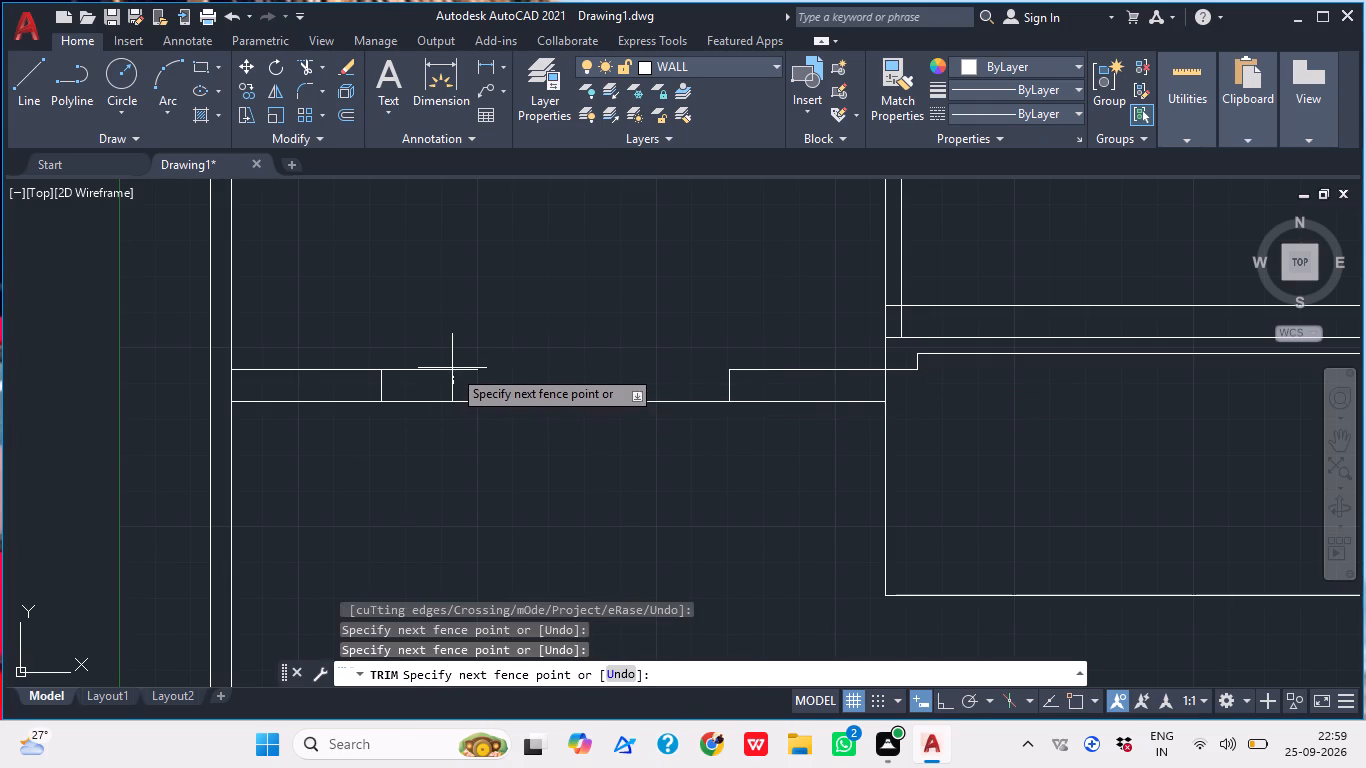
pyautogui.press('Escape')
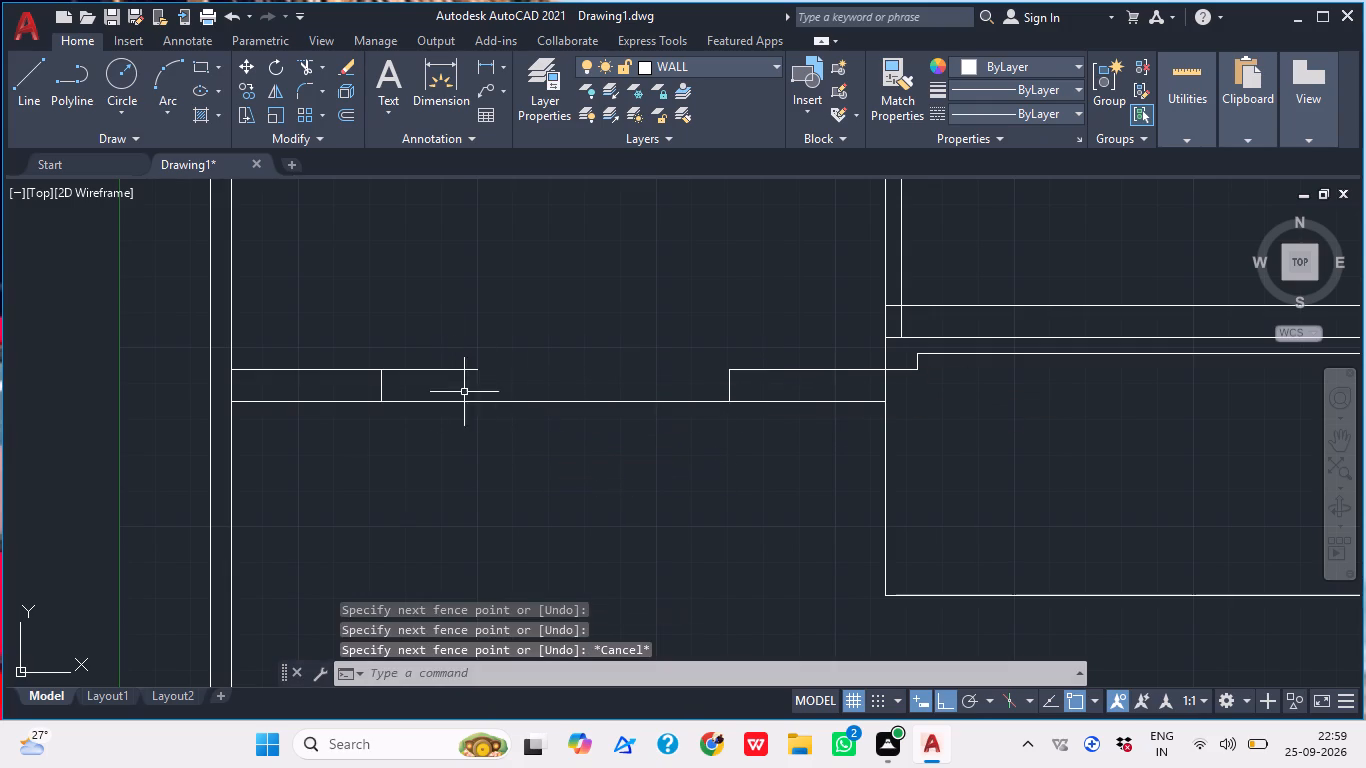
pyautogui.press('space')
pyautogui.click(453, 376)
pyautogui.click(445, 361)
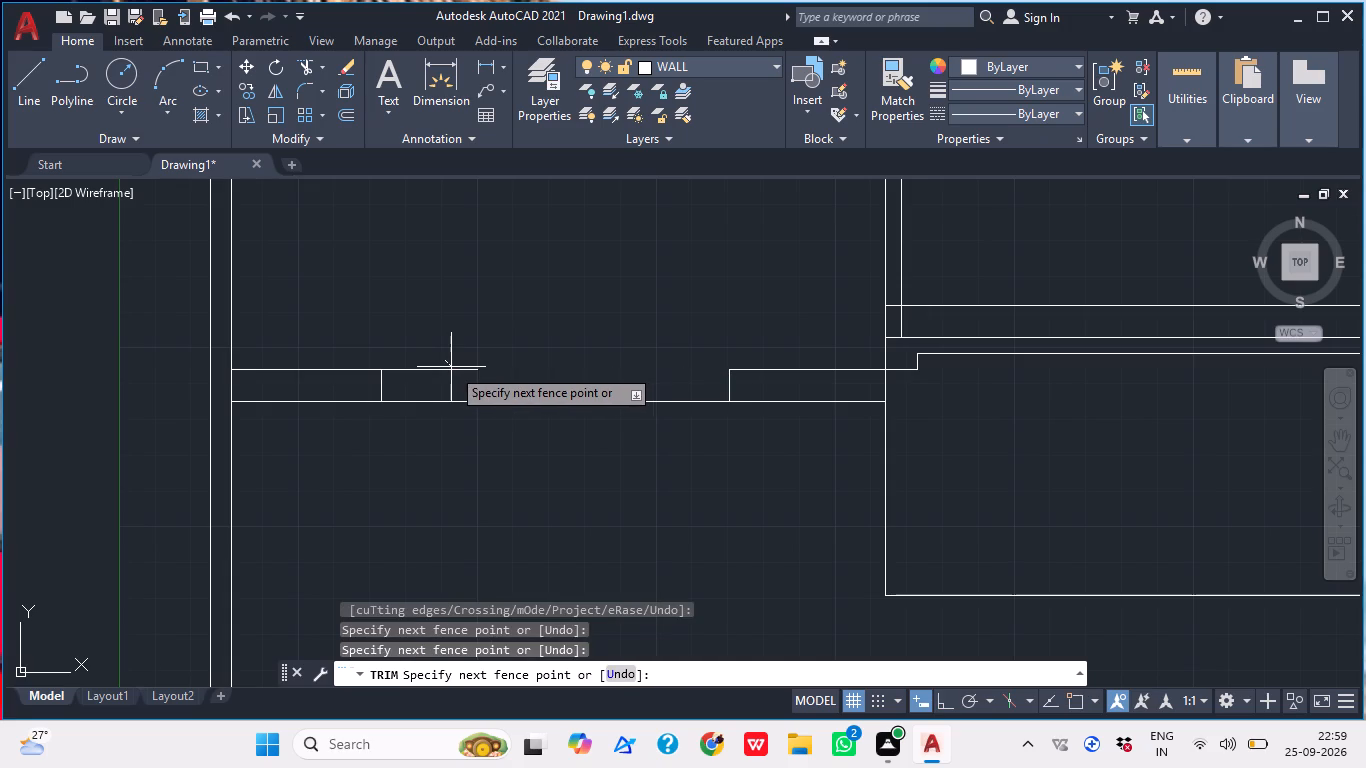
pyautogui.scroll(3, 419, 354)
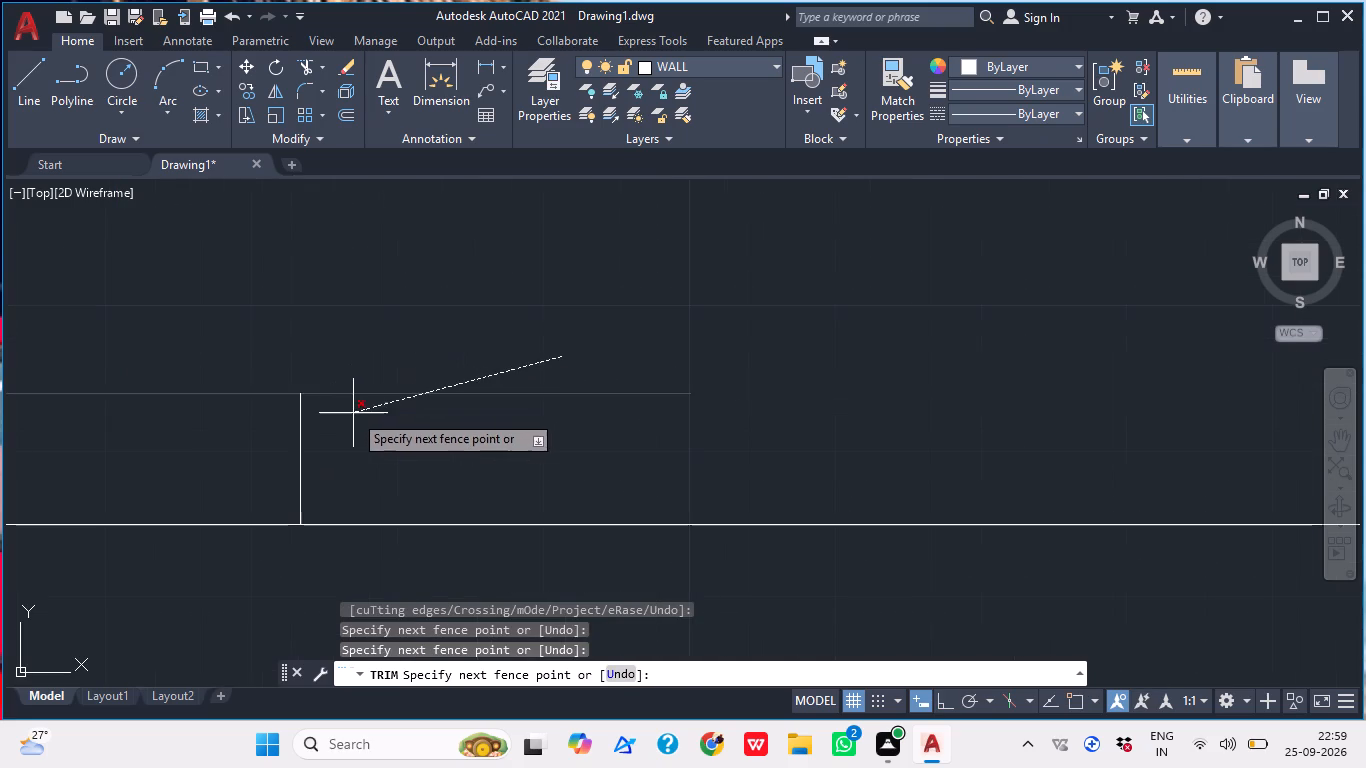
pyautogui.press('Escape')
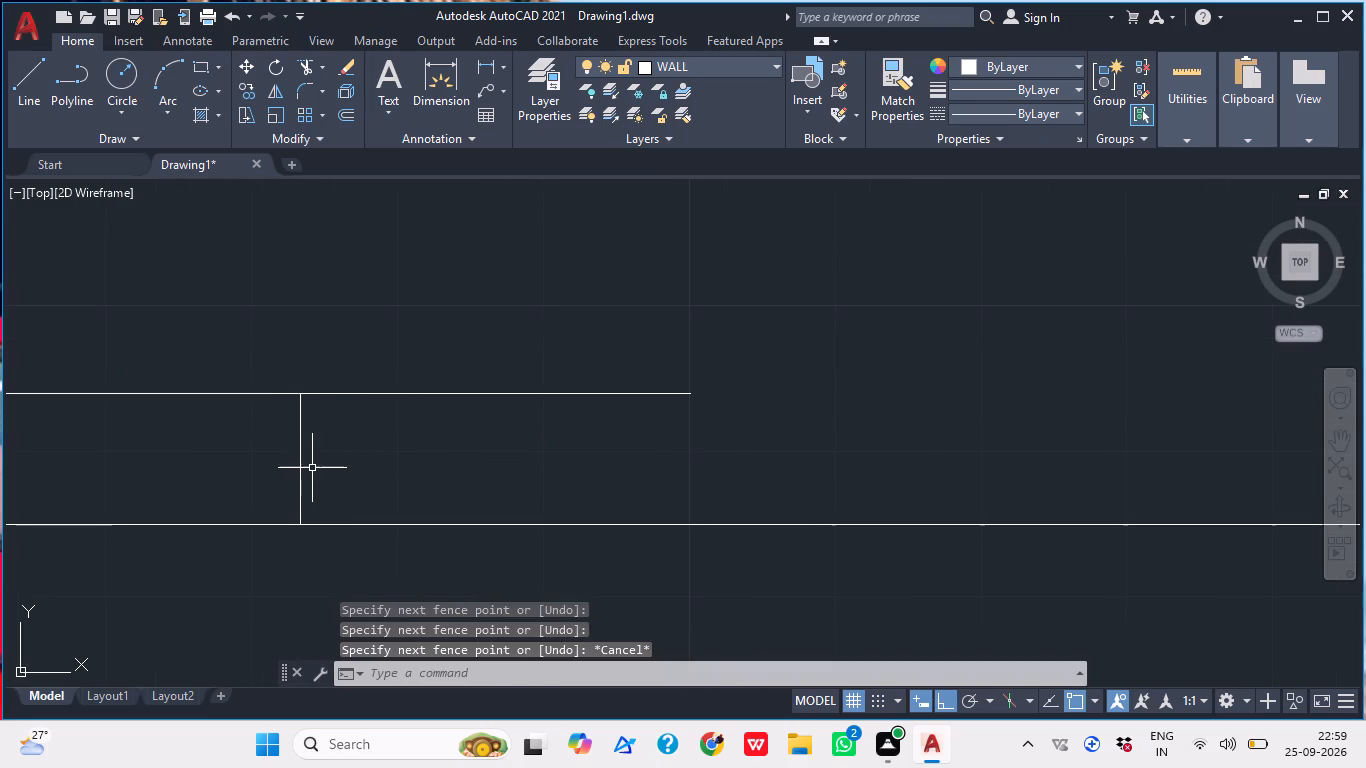
# Replace the left short vertical with a new line slightly further left, between the wall's upper and lower horizontals.
pyautogui.click(312, 468)
pyautogui.click(278, 453)
pyautogui.press('Delete')
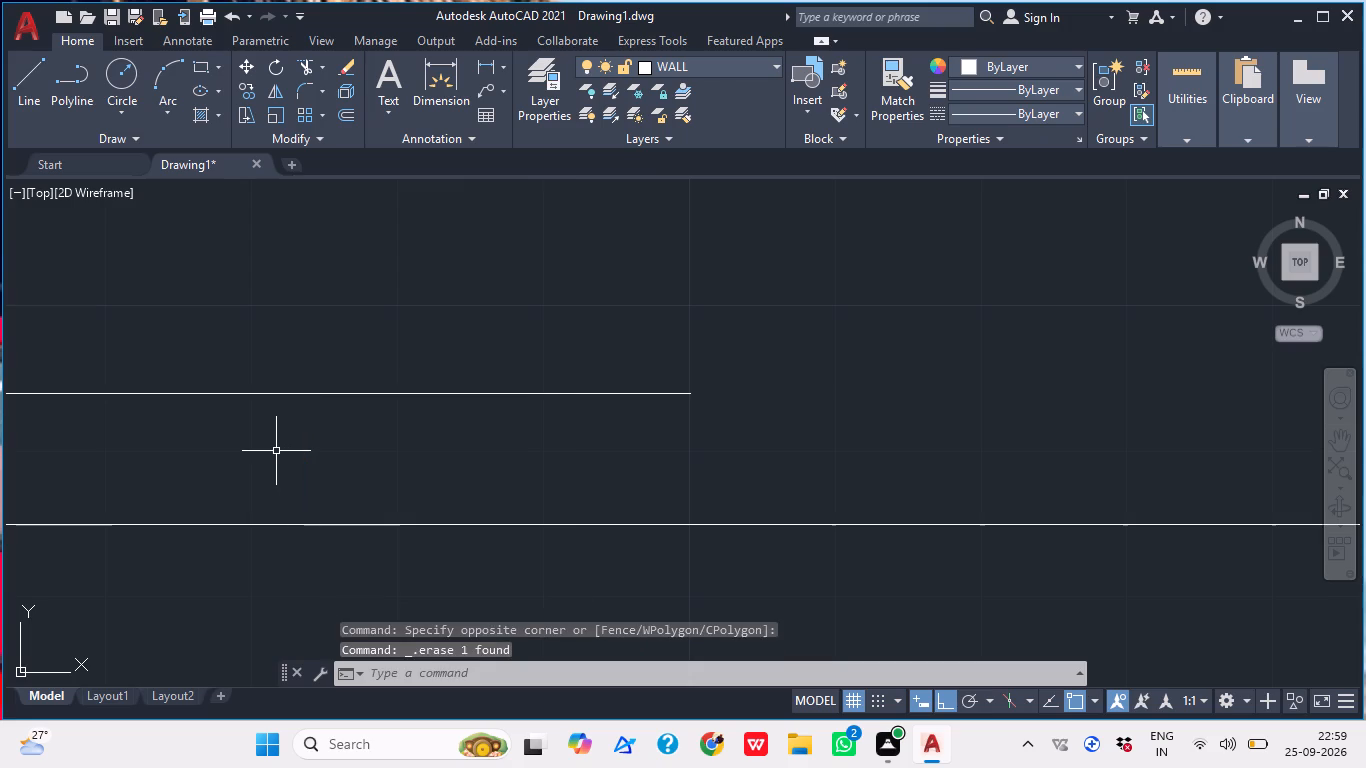
pyautogui.write('L')
pyautogui.press('space')
pyautogui.click(269, 524)
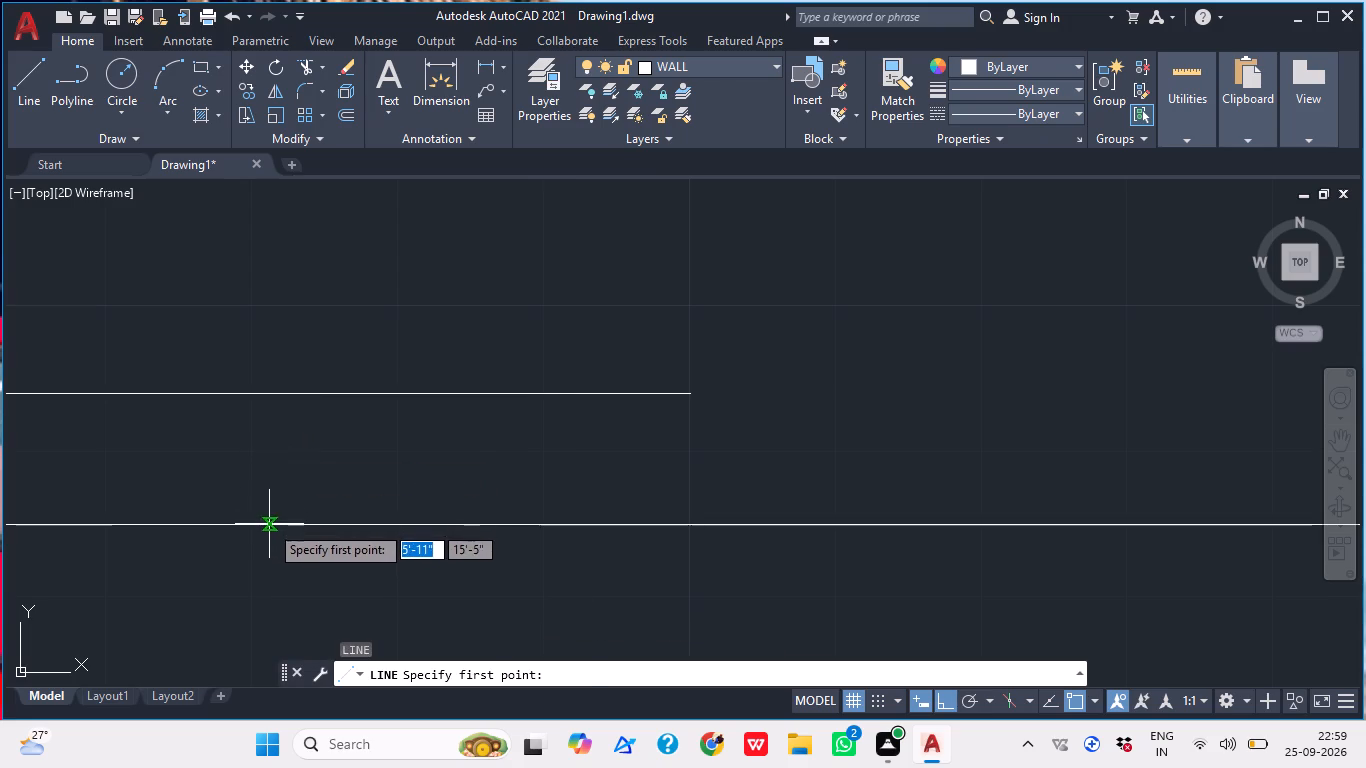
pyautogui.click(264, 394)
pyautogui.press('Escape')
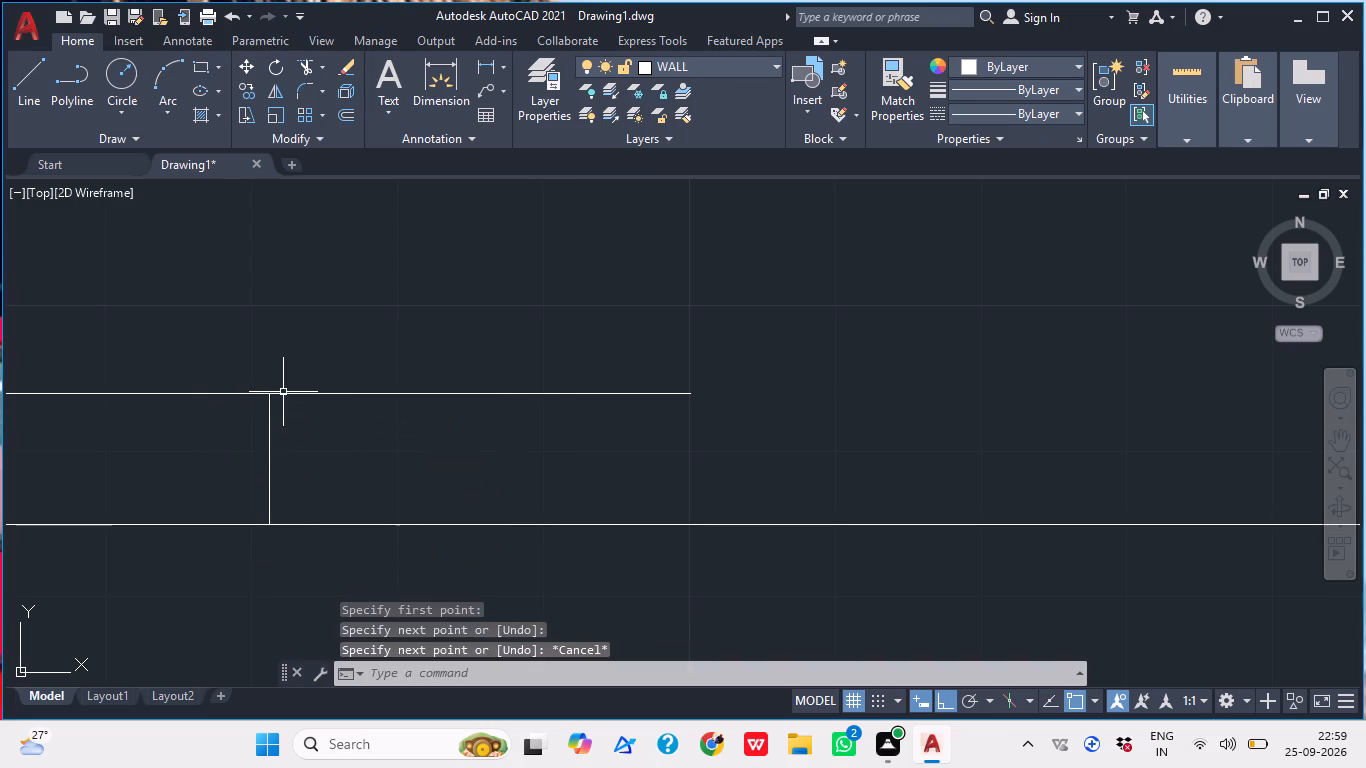
# Trim the upper horizontal's stub past the new vertical and the lower horizontal's end portions outside the two short verticals.
pyautogui.write('TR')
pyautogui.press('space')
pyautogui.moveTo(353, 451); pyautogui.dragTo(354, 431)
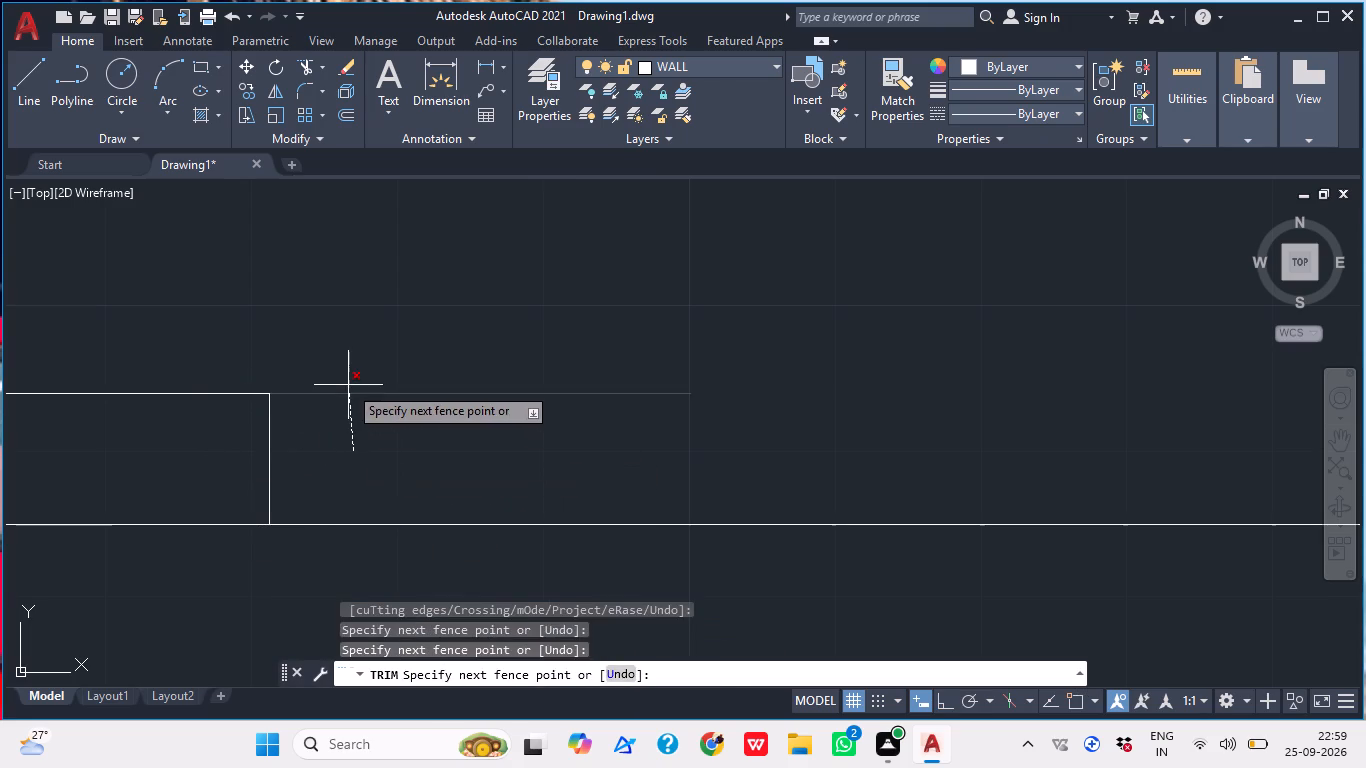
pyautogui.click(348, 385)
pyautogui.scroll(-2, 468, 431)
pyautogui.click(292, 426)
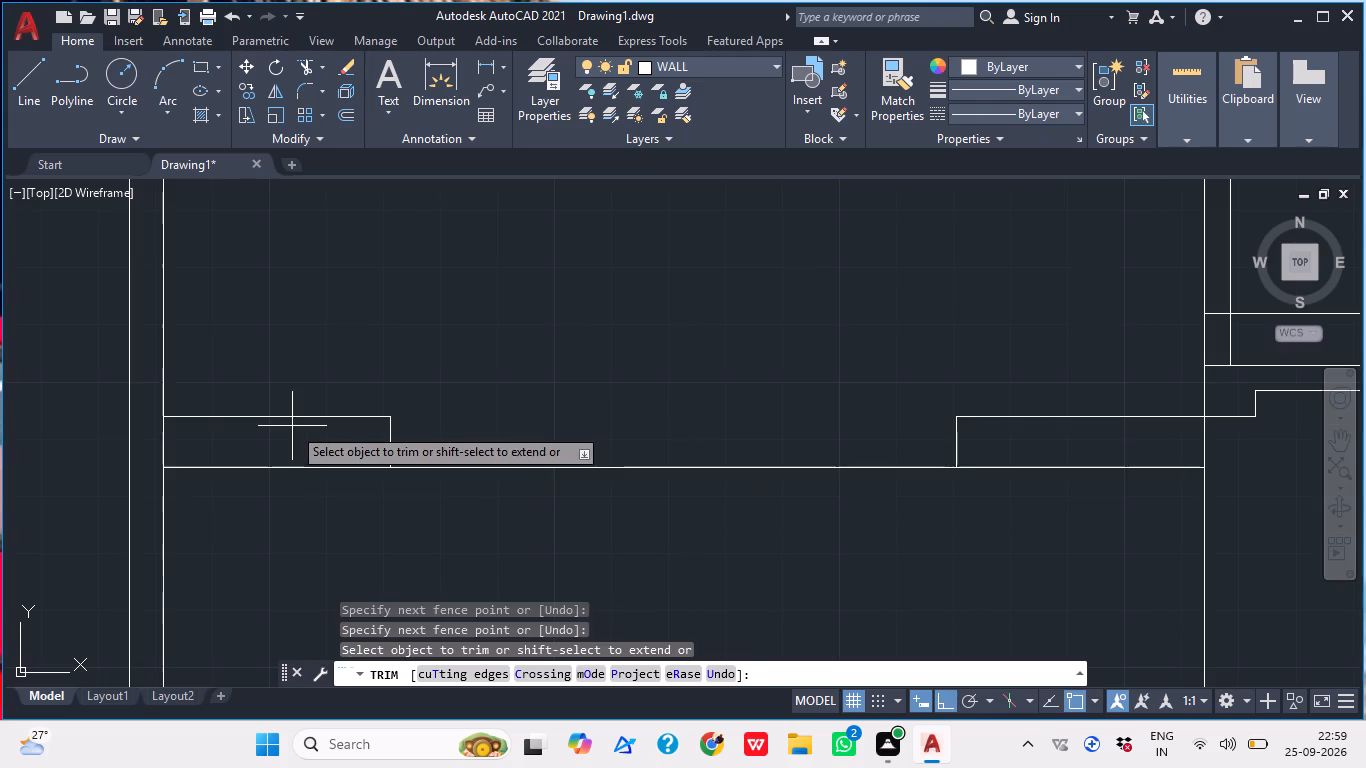
pyautogui.click(315, 497)
pyautogui.click(1004, 485)
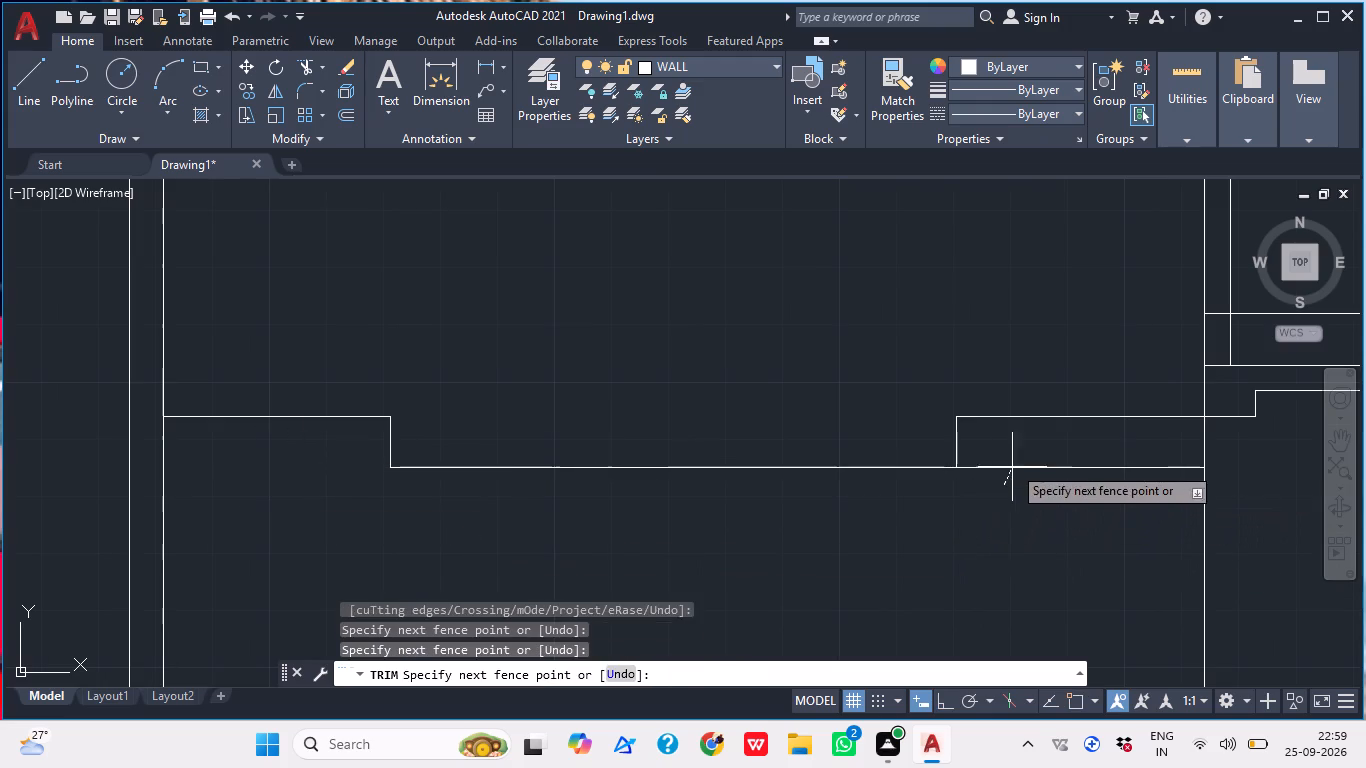
pyautogui.click(1016, 444)
pyautogui.press('Escape')
# Examine the lower part of the plan around the stepped wall line and the adjoining rooms.
pyautogui.scroll(-3, 1001, 449)
pyautogui.moveTo(1003, 464); pyautogui.dragTo(910, 425, button='middle')
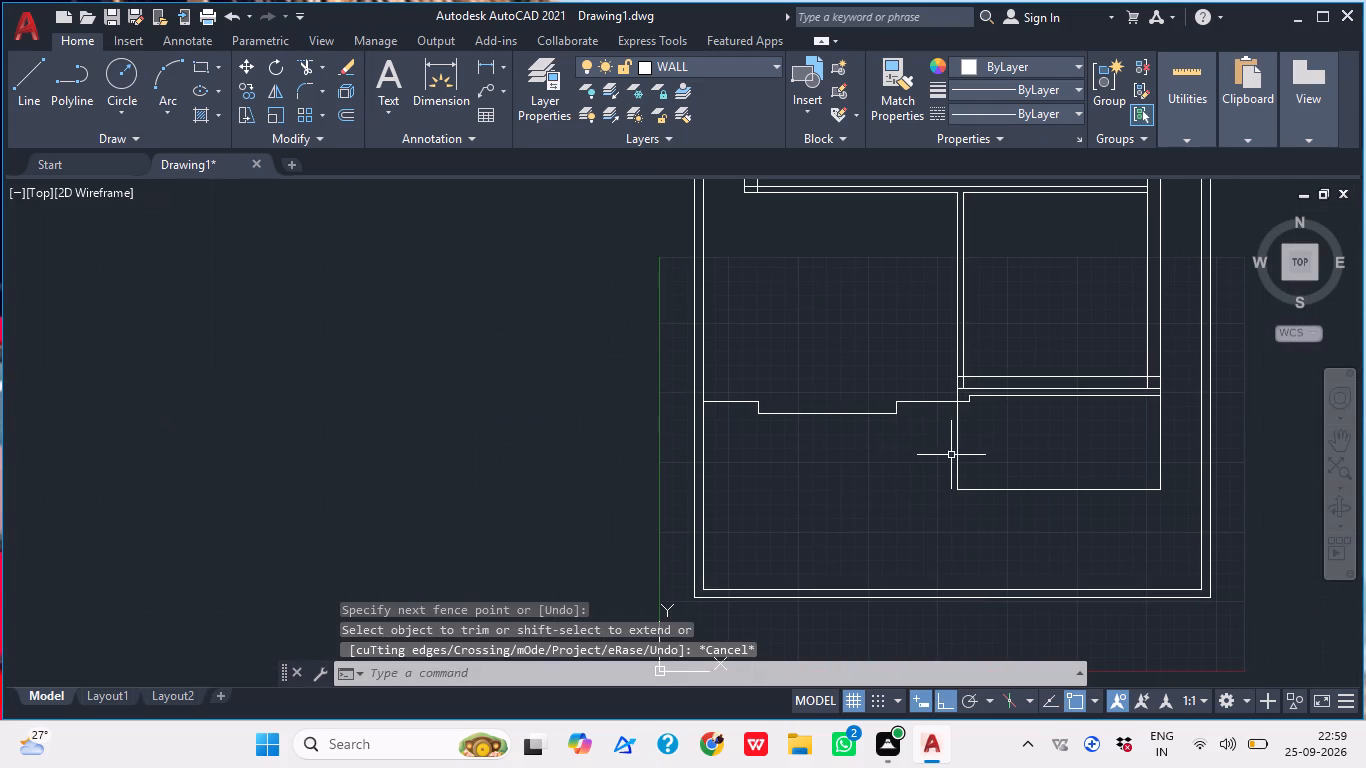
pyautogui.moveTo(989, 407); pyautogui.dragTo(933, 482, button='middle')
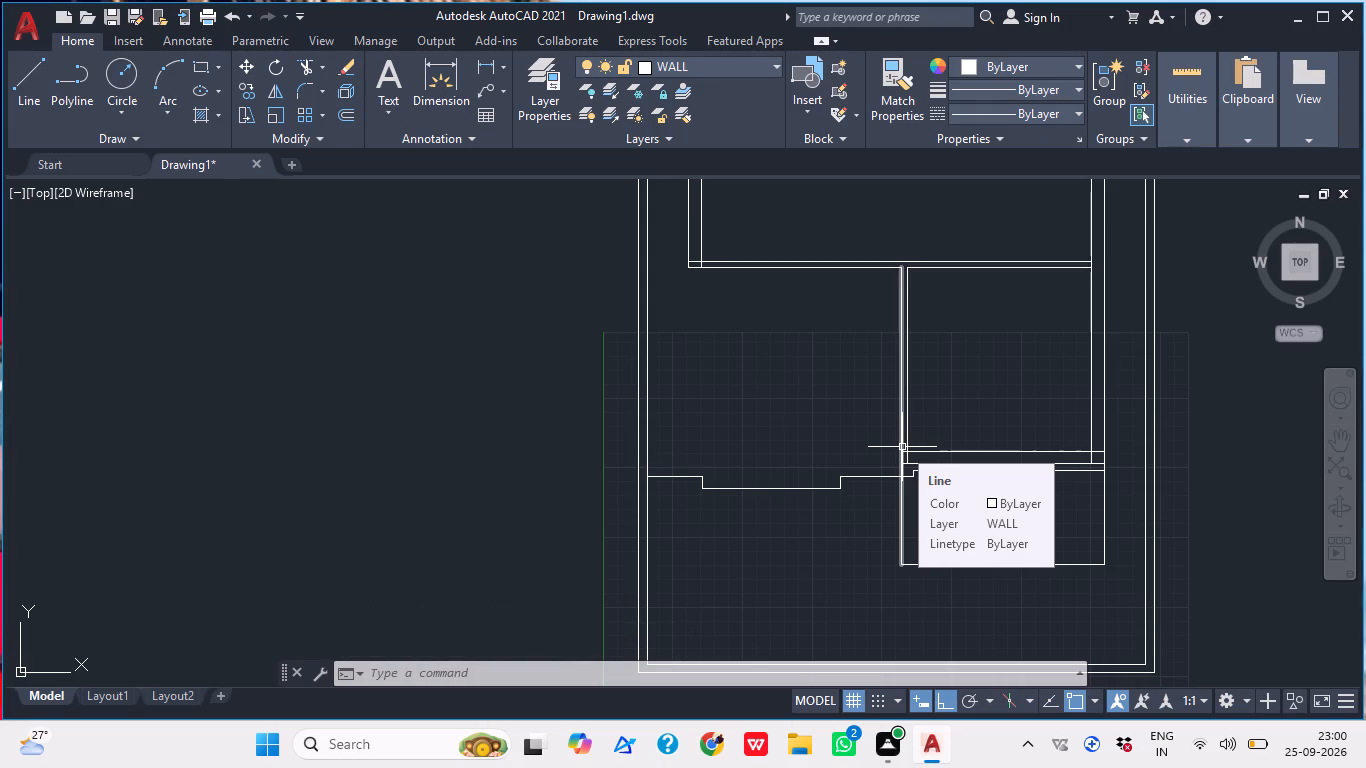
pyautogui.moveTo(862, 497); pyautogui.dragTo(739, 414, button='middle')
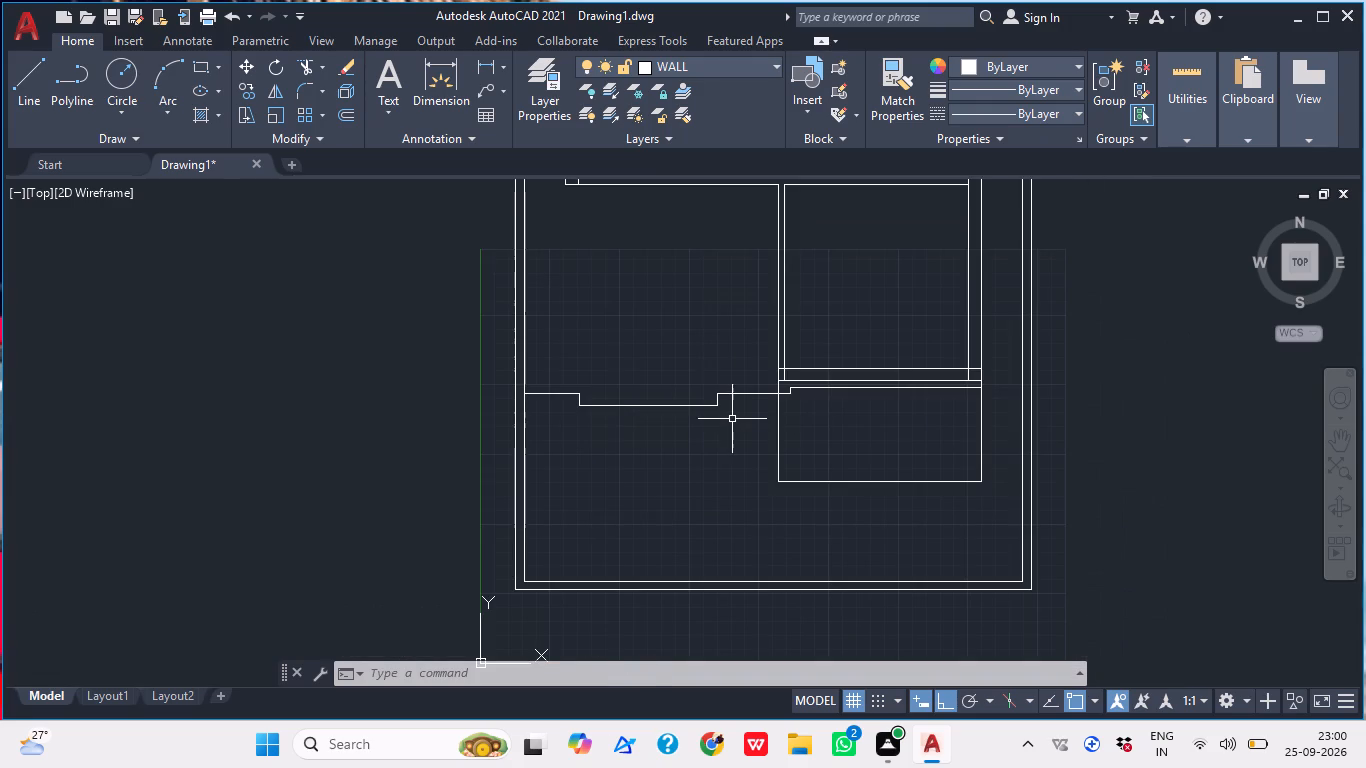
pyautogui.moveTo(720, 439); pyautogui.dragTo(678, 499, button='middle')
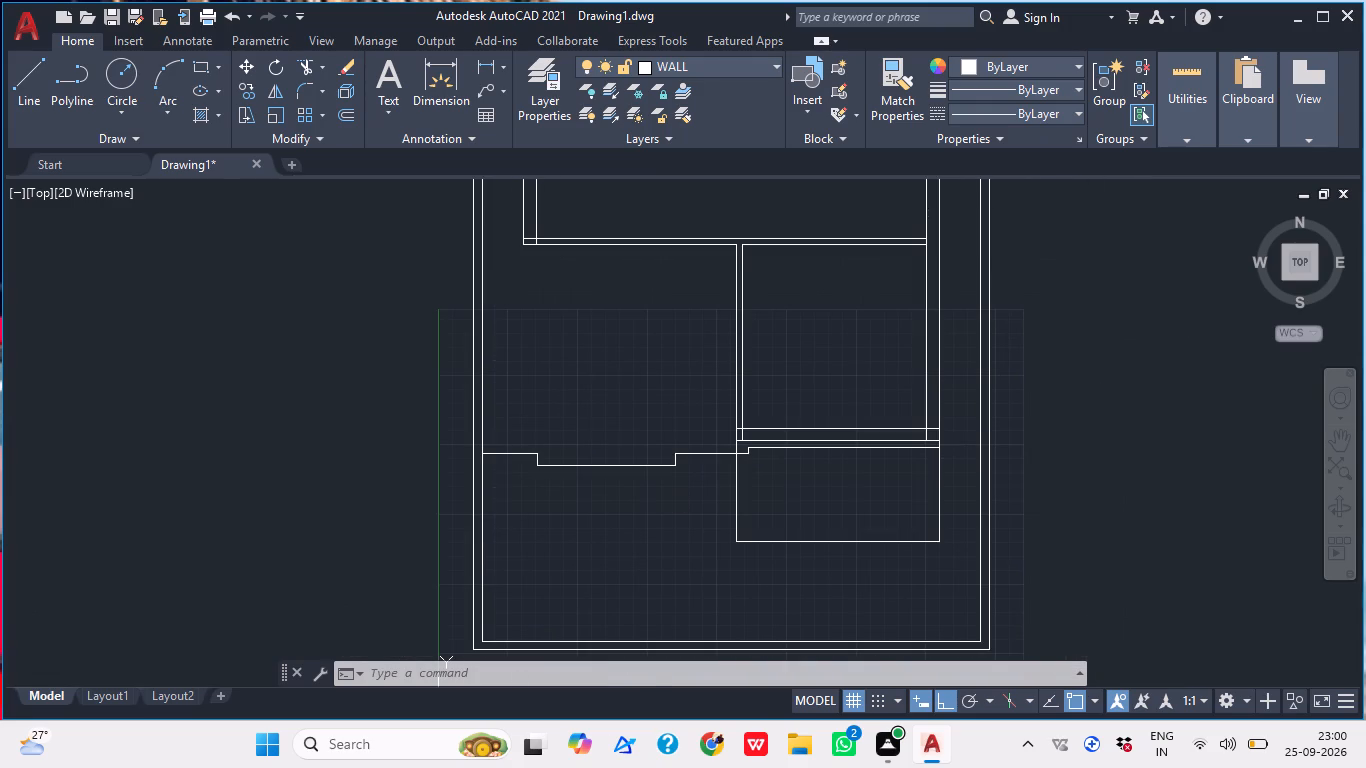
pyautogui.moveTo(677, 536); pyautogui.dragTo(648, 542, button='middle')
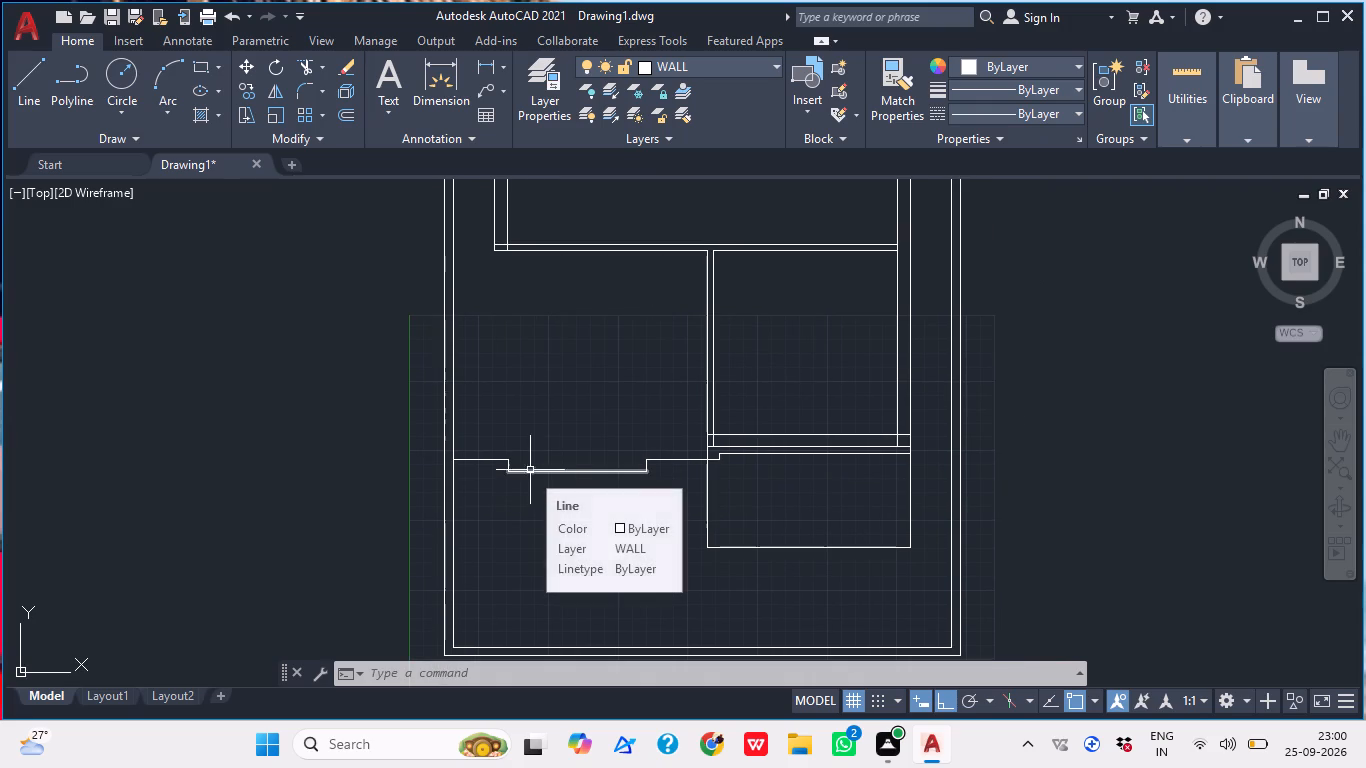
pyautogui.scroll(-1, 562, 463)
pyautogui.moveTo(547, 493); pyautogui.dragTo(526, 523, button='middle')
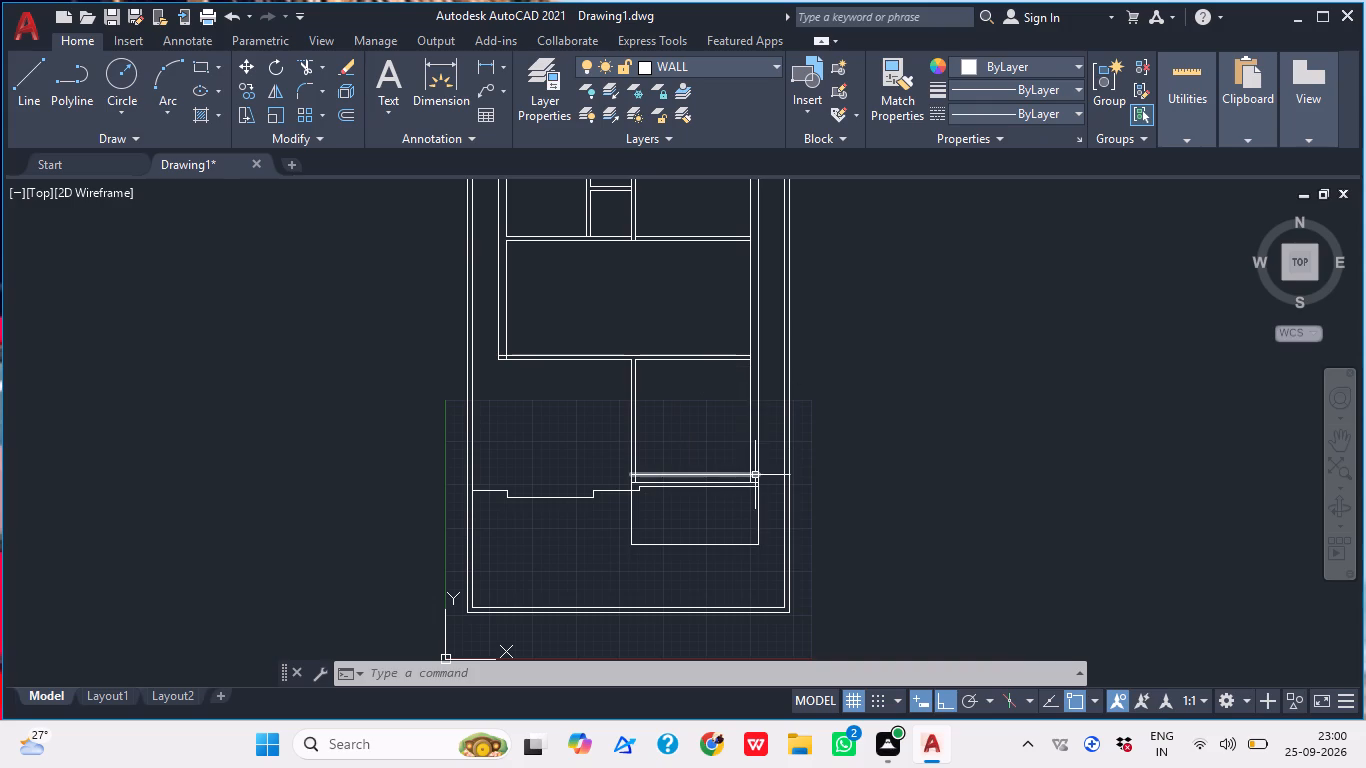
pyautogui.scroll(2, 756, 475)
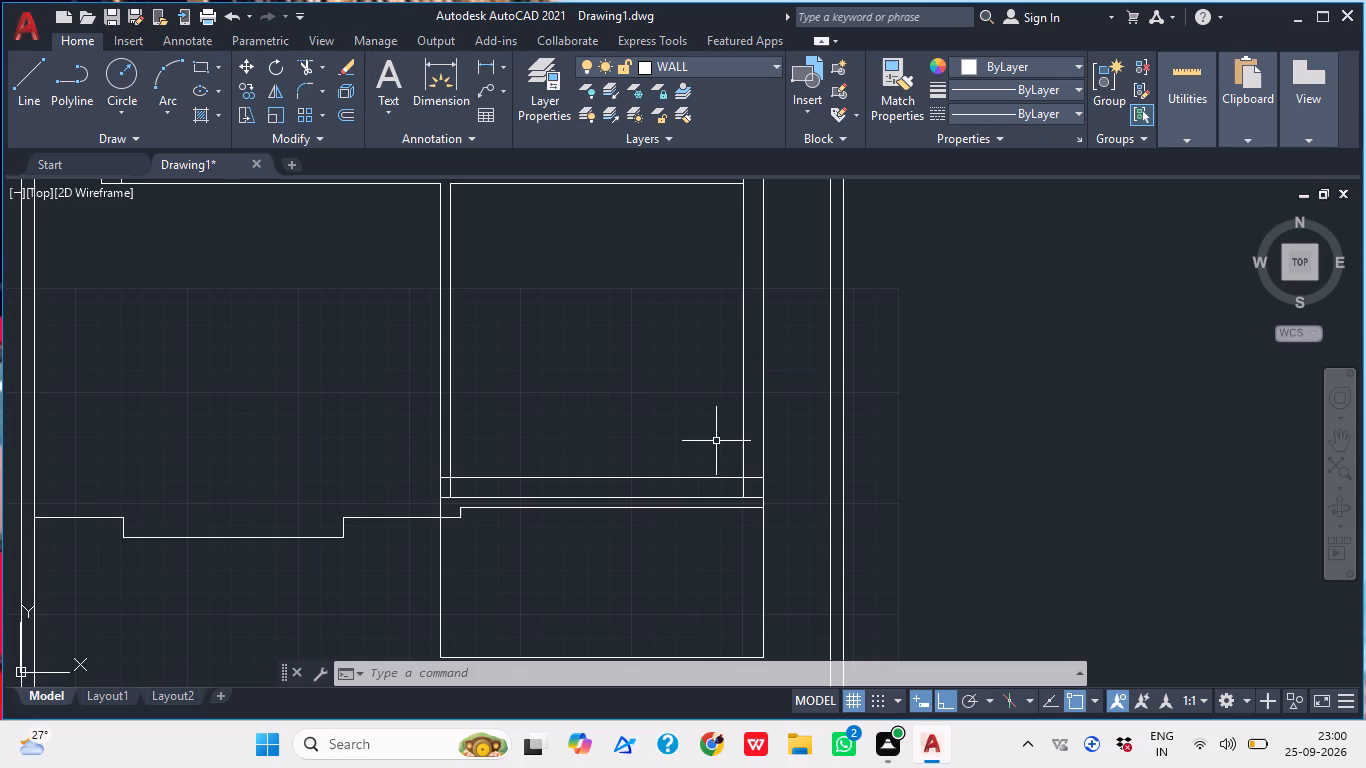
pyautogui.moveTo(713, 443); pyautogui.dragTo(689, 476, button='middle')
pyautogui.scroll(-1, 669, 473)
pyautogui.moveTo(626, 484); pyautogui.dragTo(615, 518, button='middle')
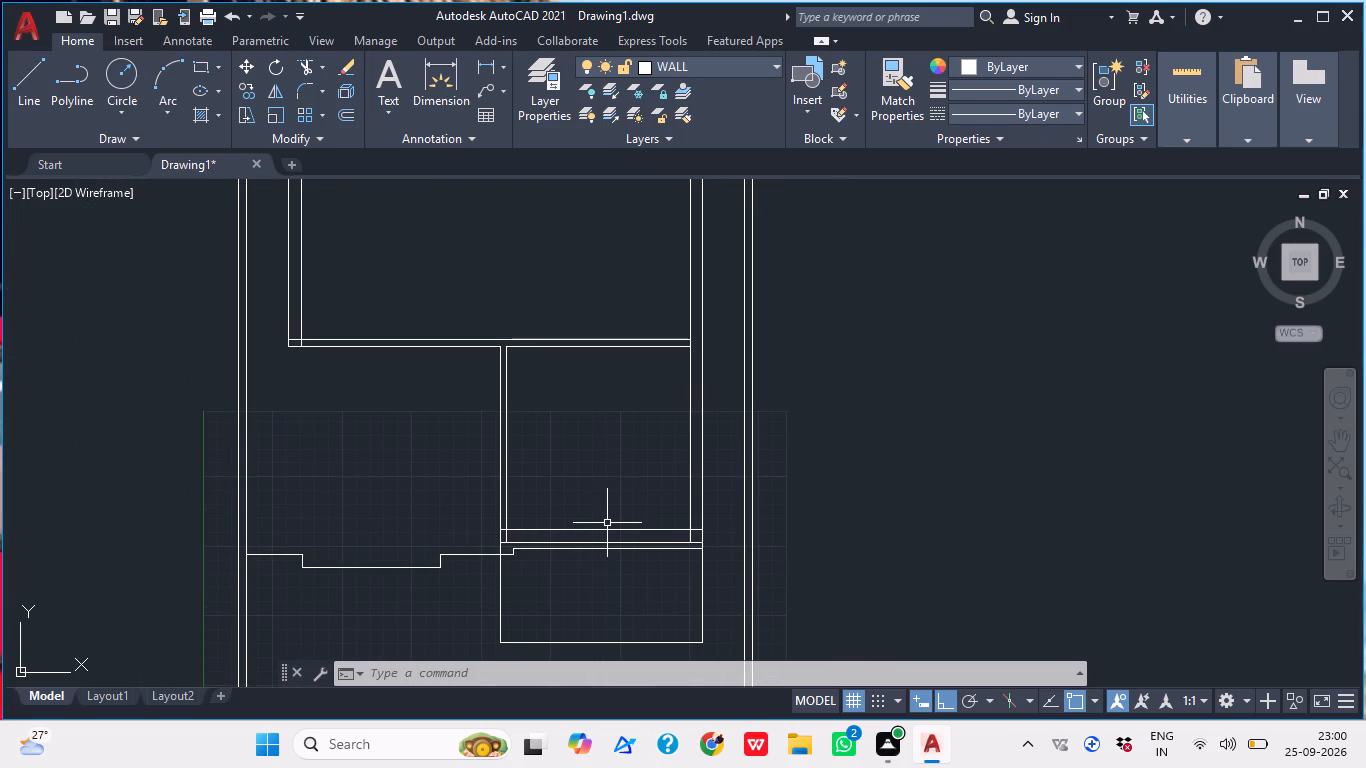
# Offset the left line of the vertical wall beside the lower-right room 9" to the left.
pyautogui.press('o')
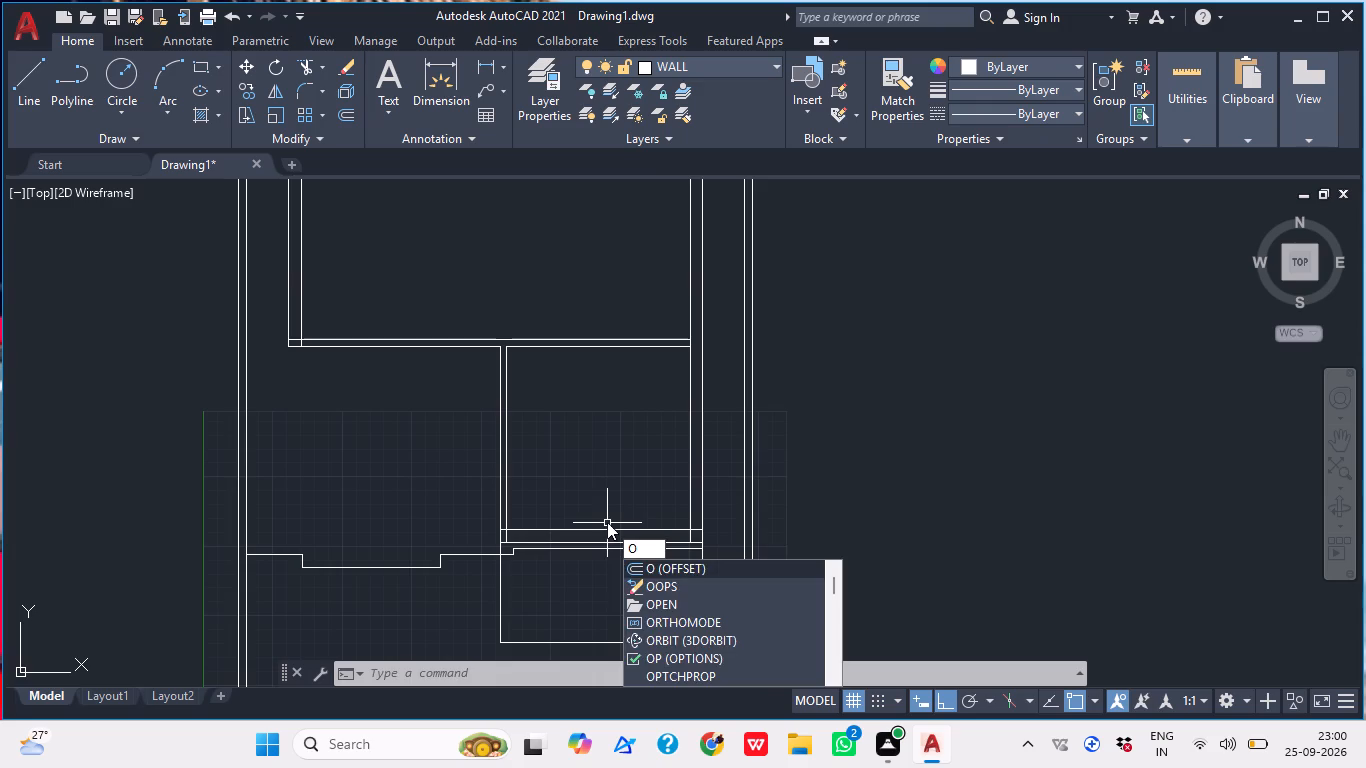
pyautogui.press('Return')
pyautogui.write('9"')
pyautogui.press('Return')
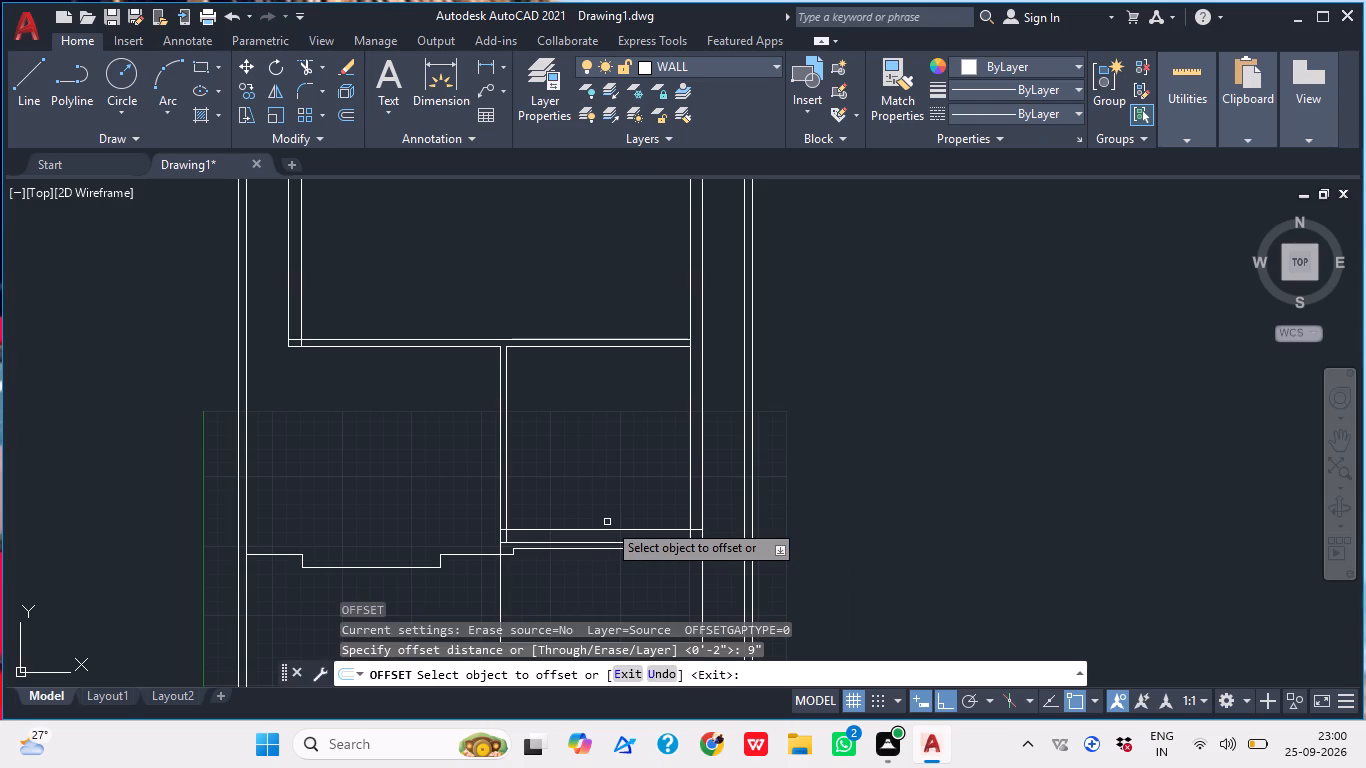
pyautogui.scroll(1, 505, 494)
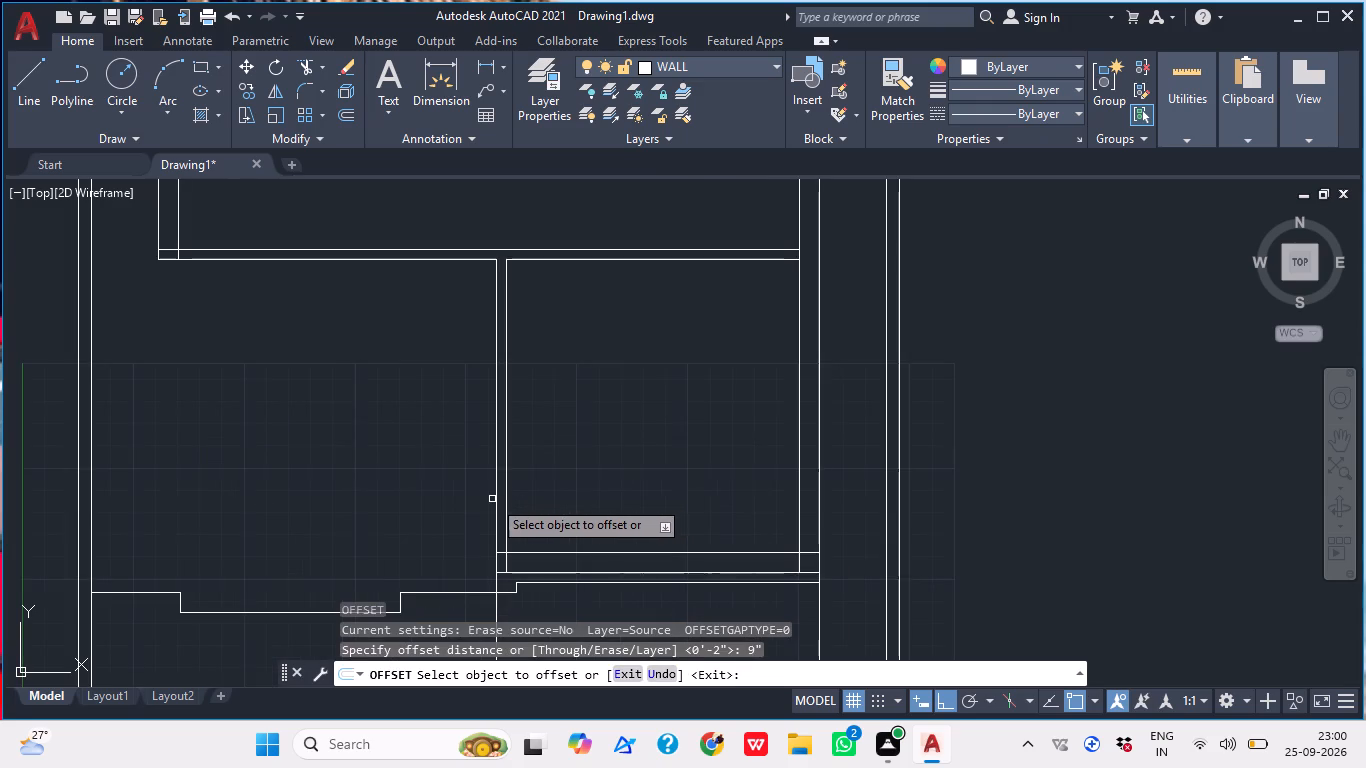
pyautogui.click(494, 495)
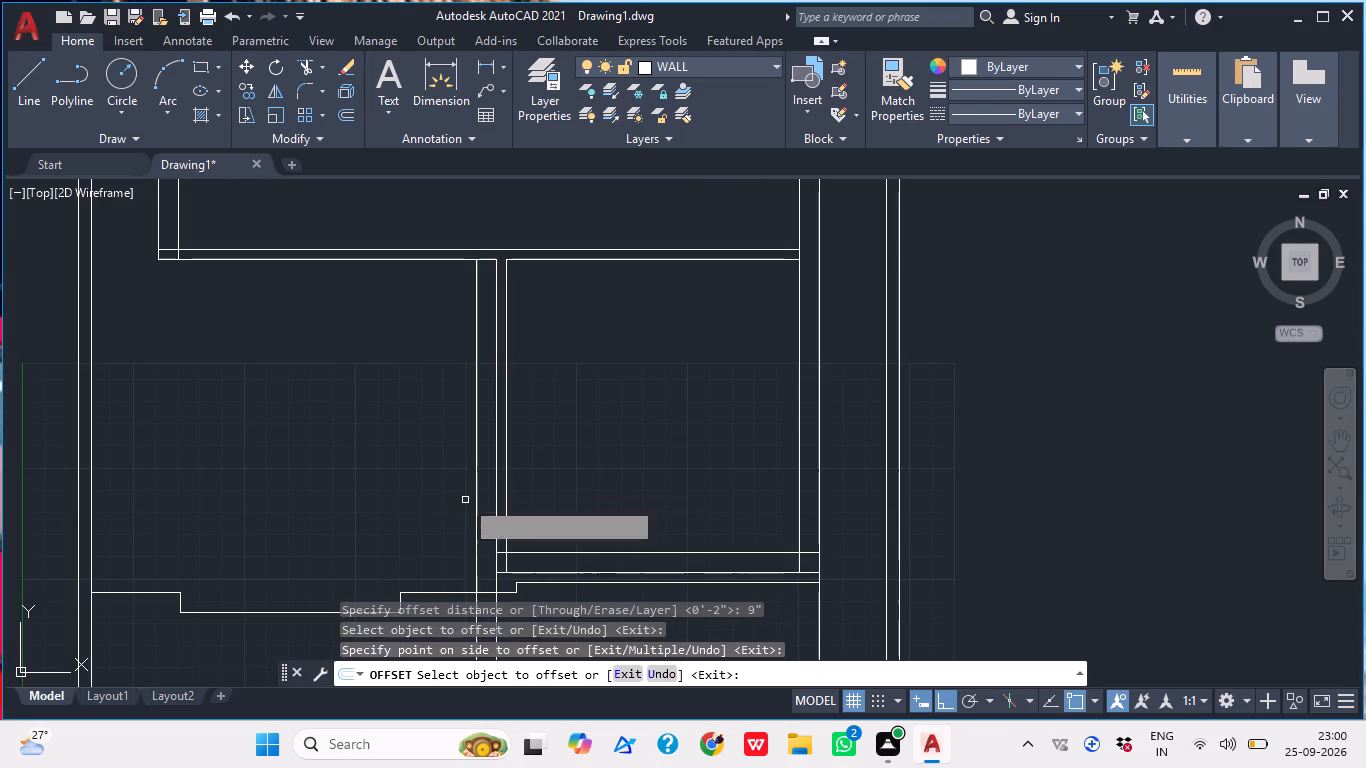
pyautogui.click(465, 500)
pyautogui.moveTo(488, 489); pyautogui.dragTo(481, 458, button='middle')
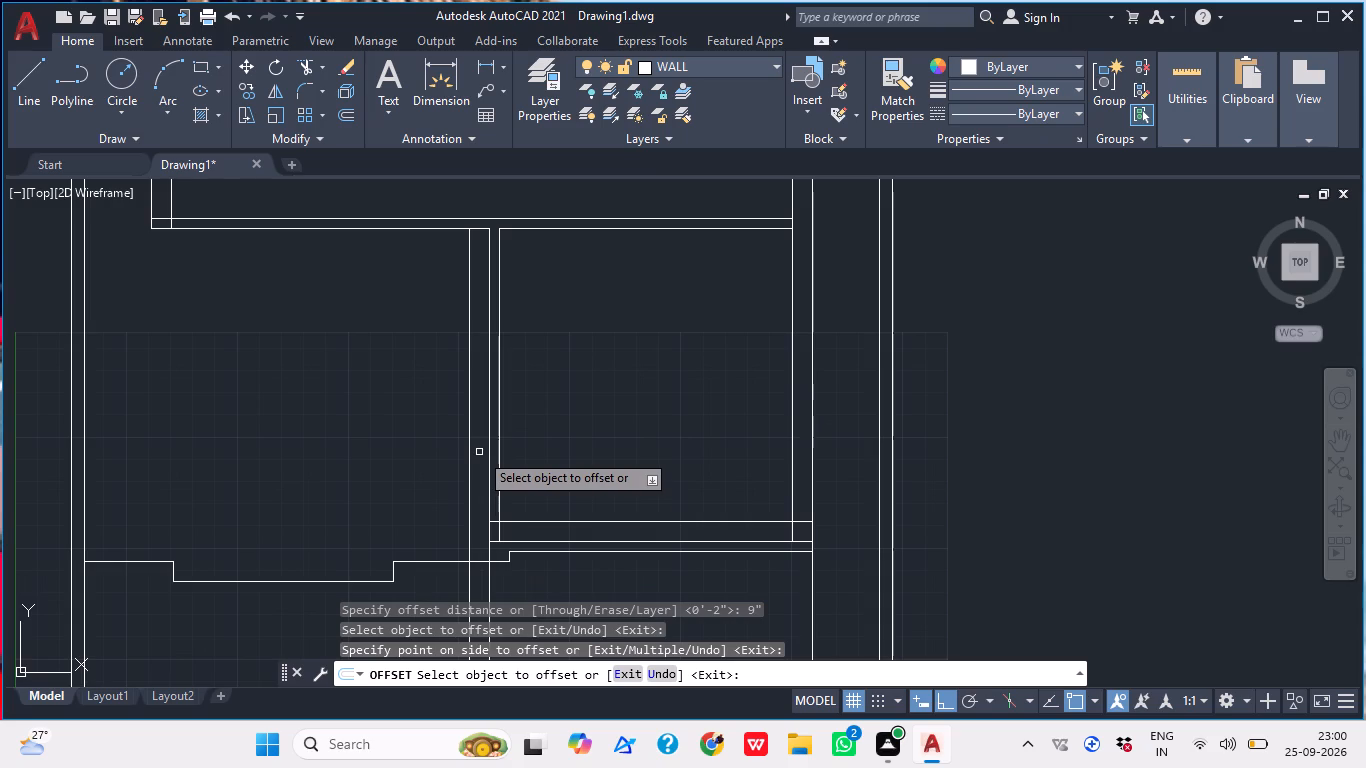
pyautogui.moveTo(522, 481); pyautogui.dragTo(522, 426, button='middle')
pyautogui.moveTo(526, 547); pyautogui.dragTo(526, 474, button='middle')
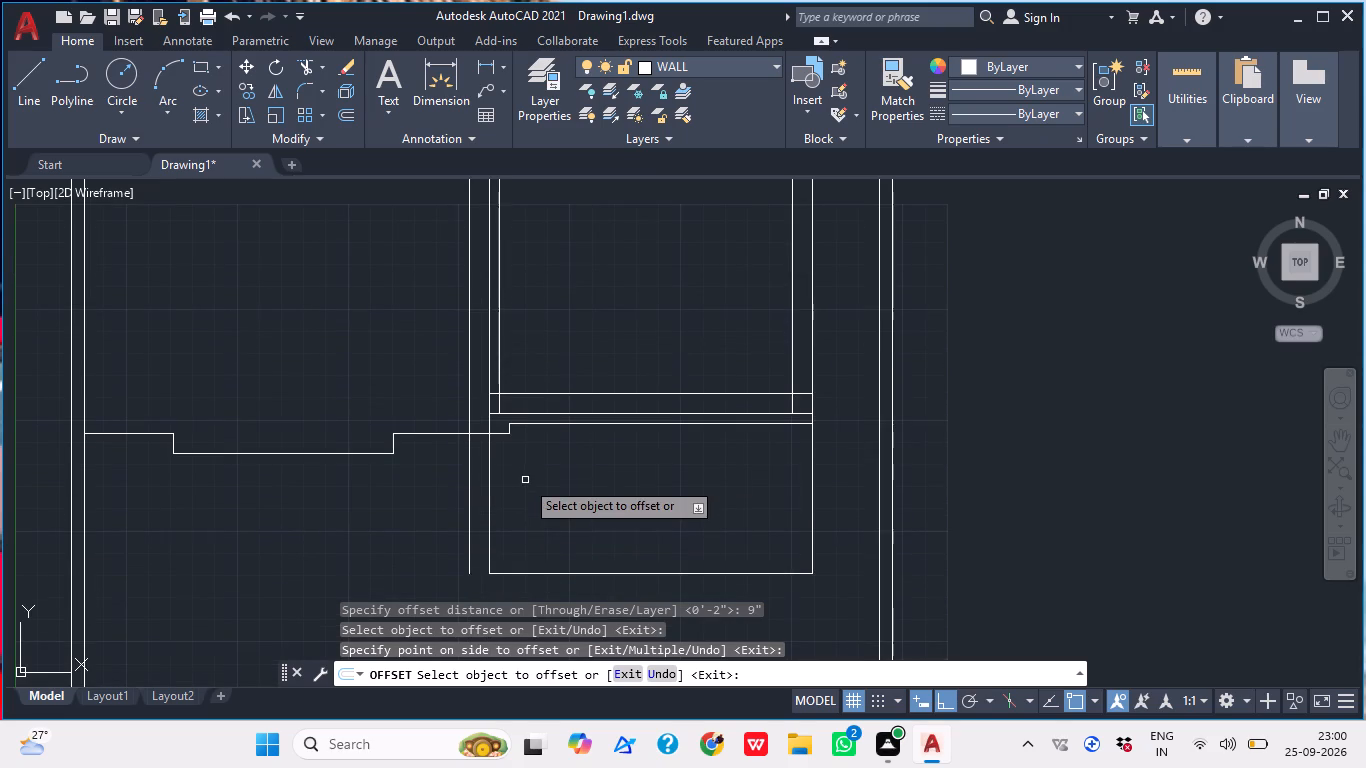
pyautogui.press('Escape')
# Trim away the part of the new offset line that extends below the stepped wall line.
pyautogui.write('TR')
pyautogui.press('space')
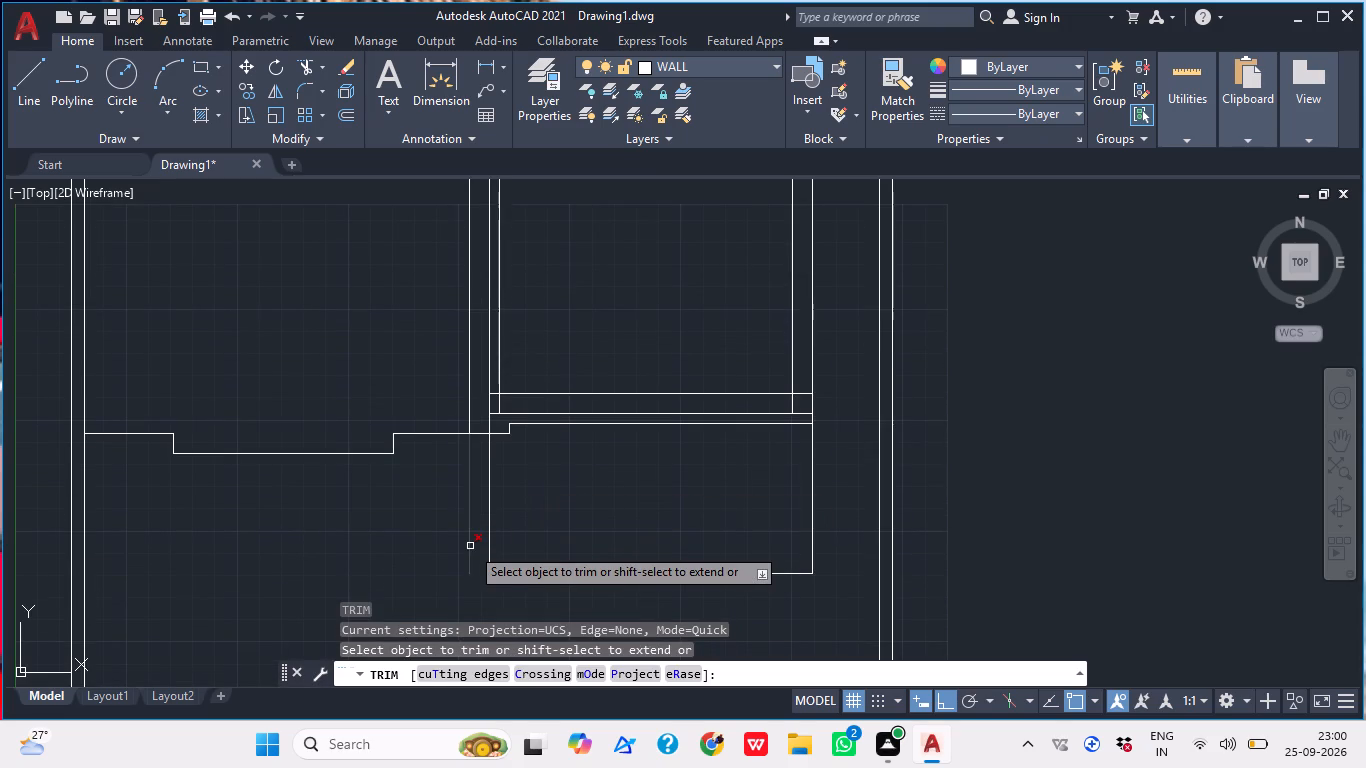
pyautogui.click(469, 546)
pyautogui.press('Escape')
# Examine the lower-right room's walls and the junction with the wall lines on its right side.
pyautogui.scroll(-2, 527, 470)
pyautogui.moveTo(524, 481); pyautogui.dragTo(515, 493, button='middle')
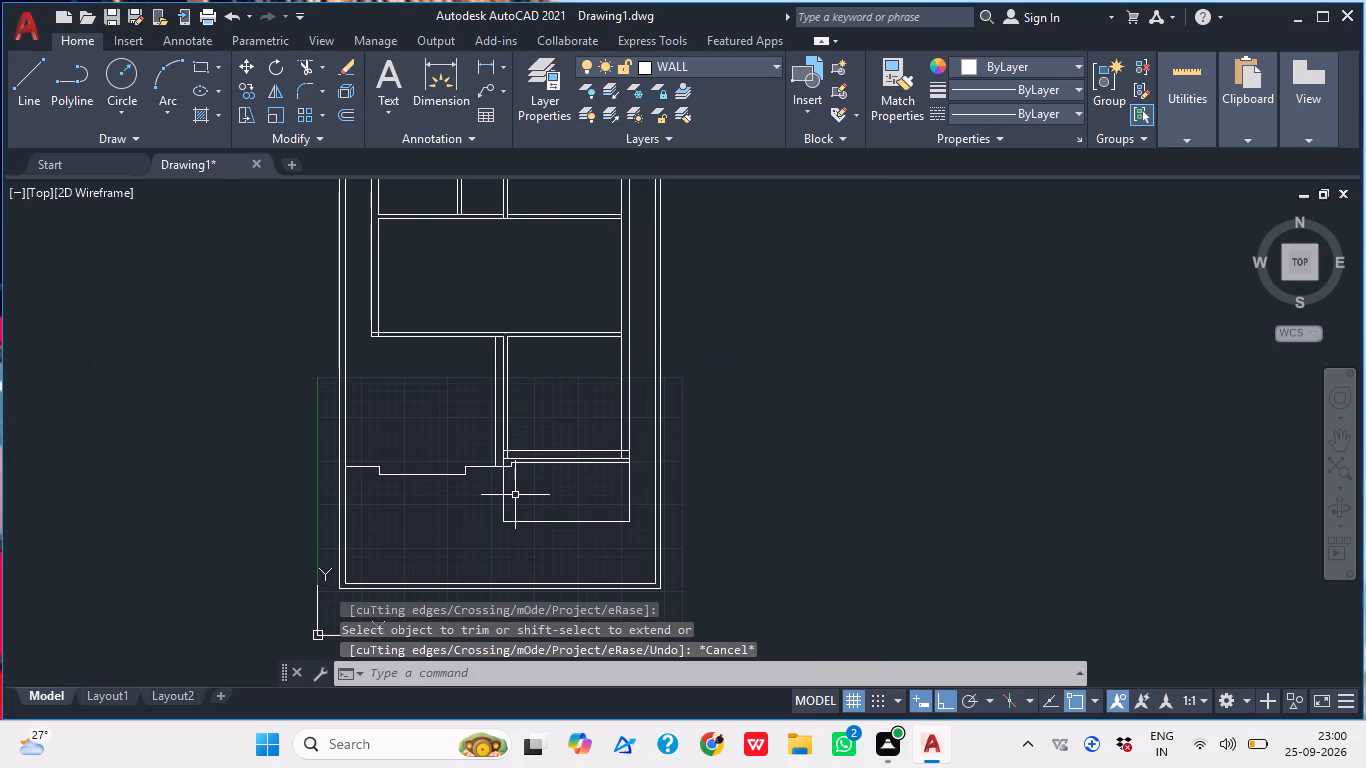
pyautogui.scroll(3, 560, 480)
pyautogui.moveTo(595, 470); pyautogui.dragTo(516, 529, button='middle')
pyautogui.scroll(-2, 551, 490)
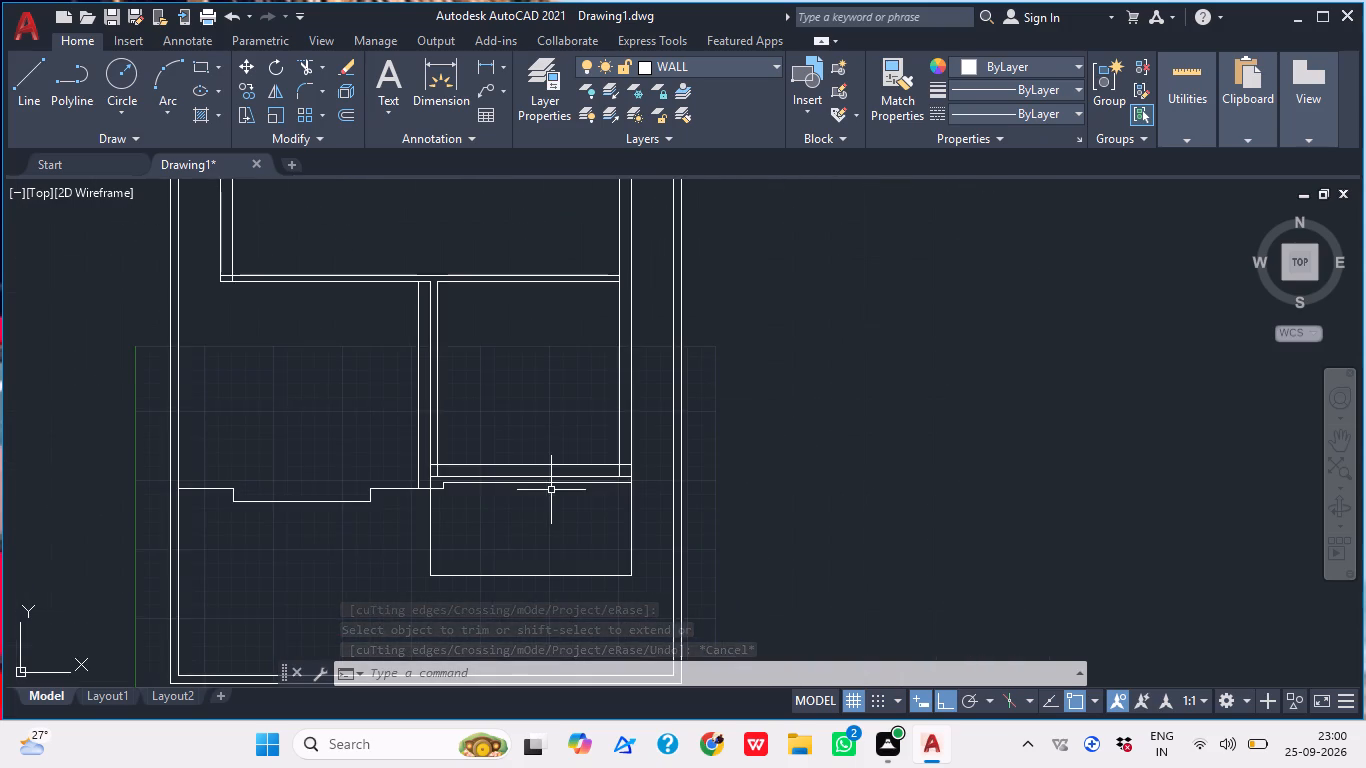
pyautogui.moveTo(535, 564); pyautogui.dragTo(526, 601, button='middle')
pyautogui.scroll(2, 633, 309)
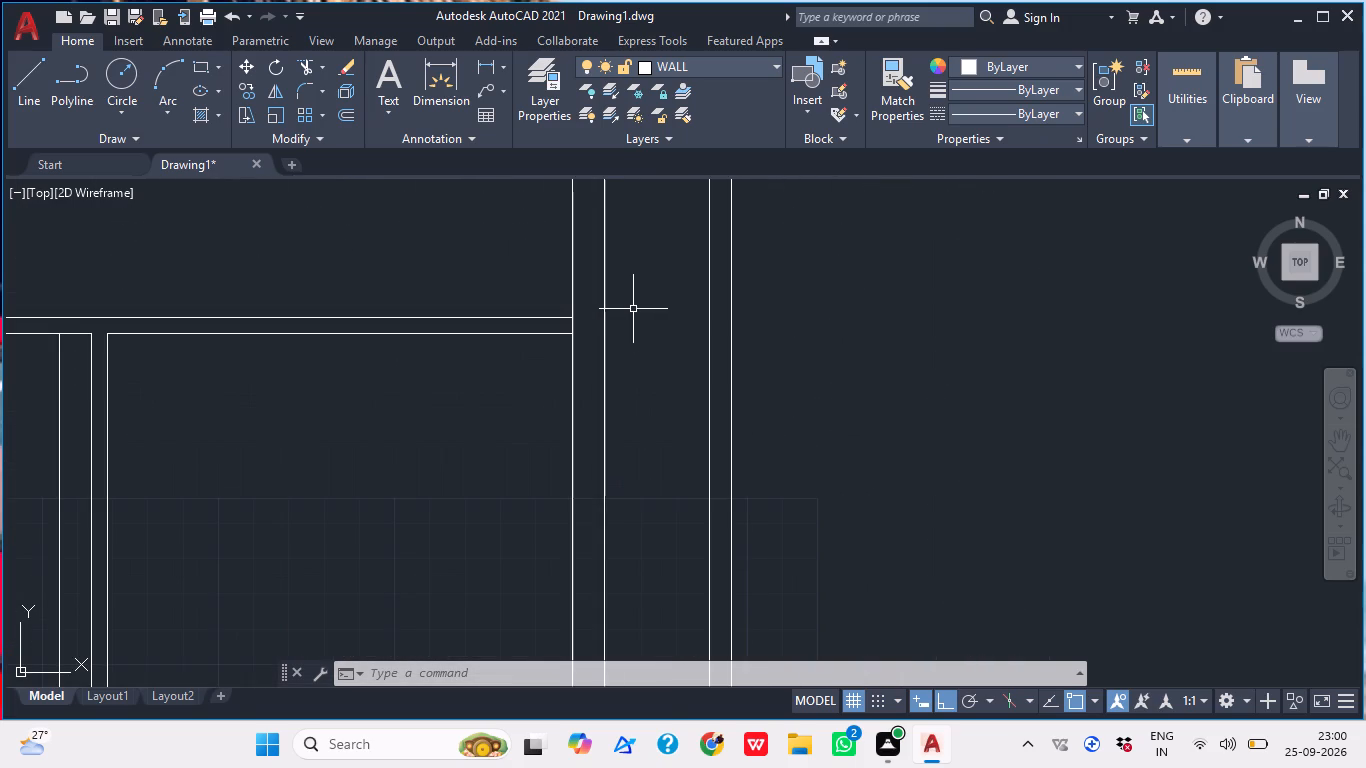
pyautogui.scroll(-2, 550, 341)
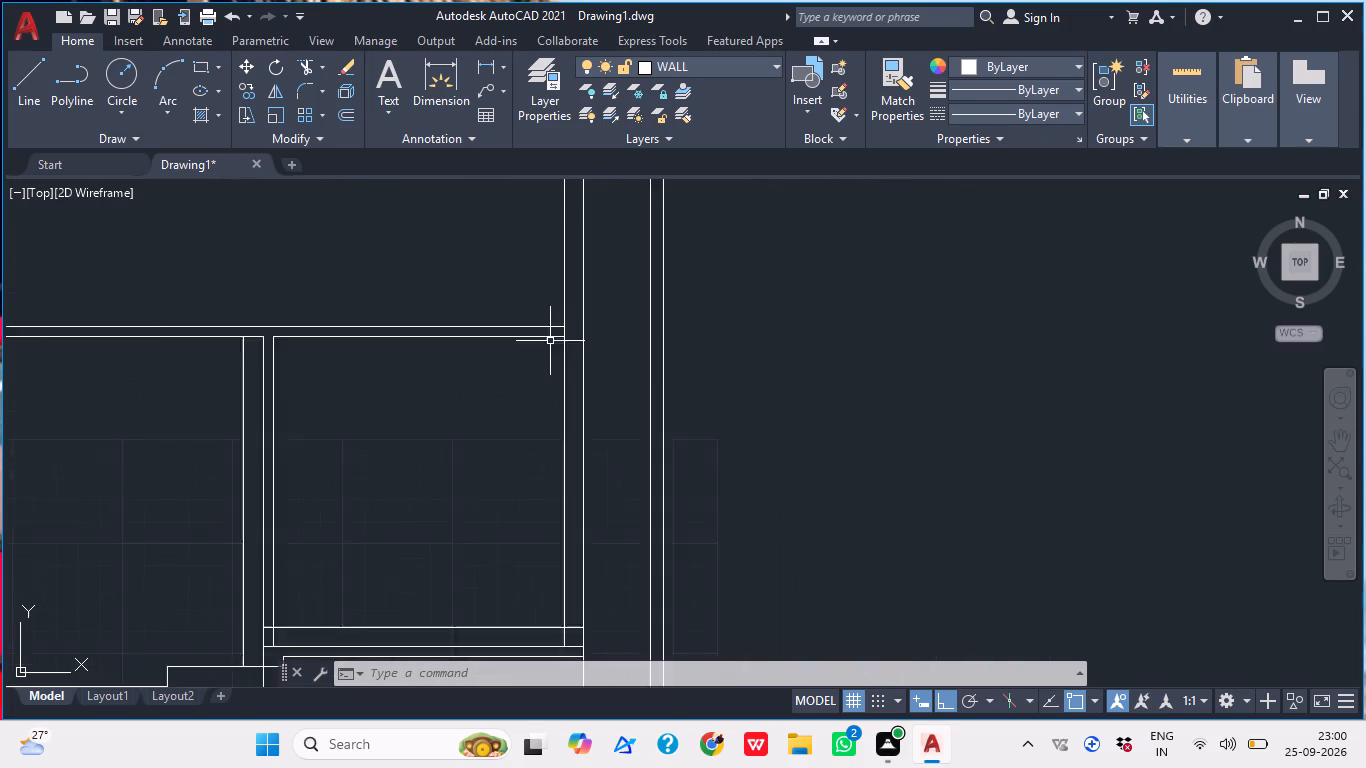
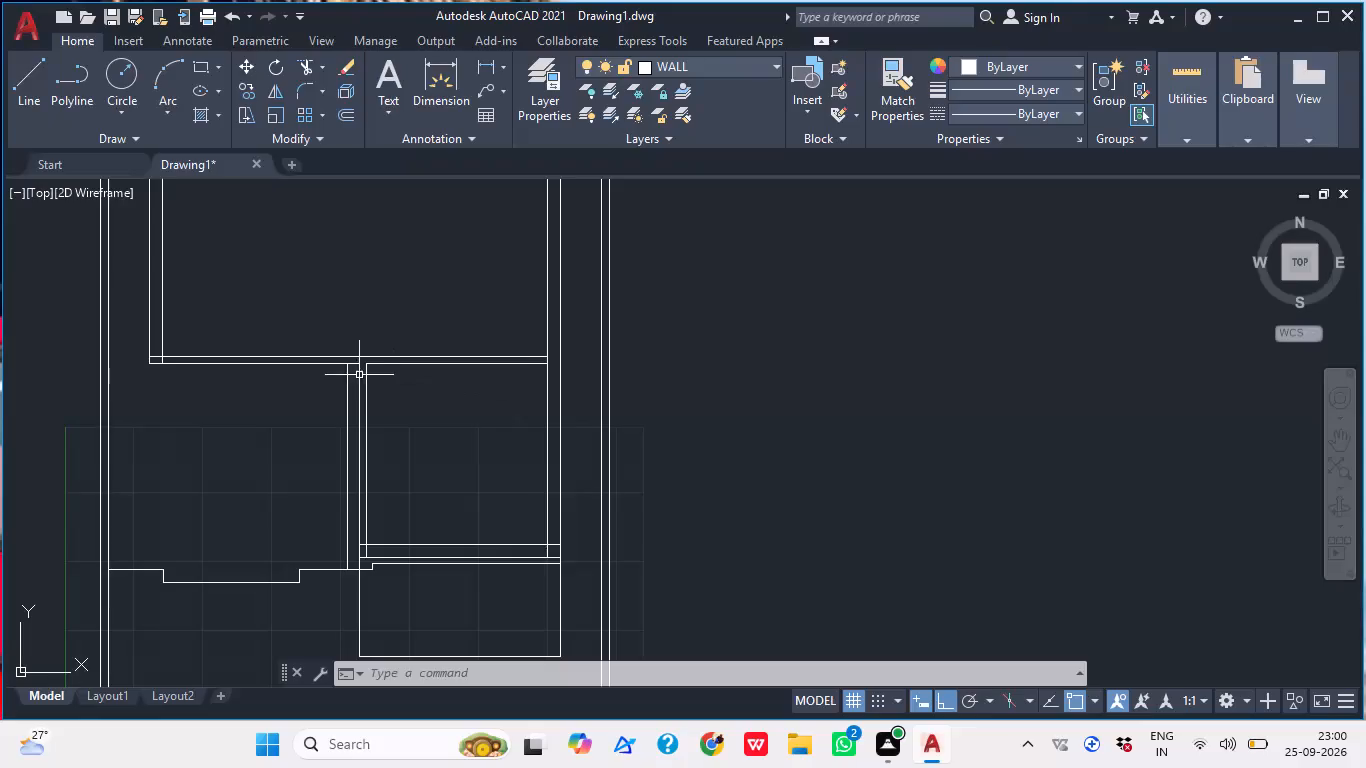
# Extend the right line of the vertical wall beside the lower-right room up to the horizontal wall's upper line.
pyautogui.scroll(3, 359, 370)
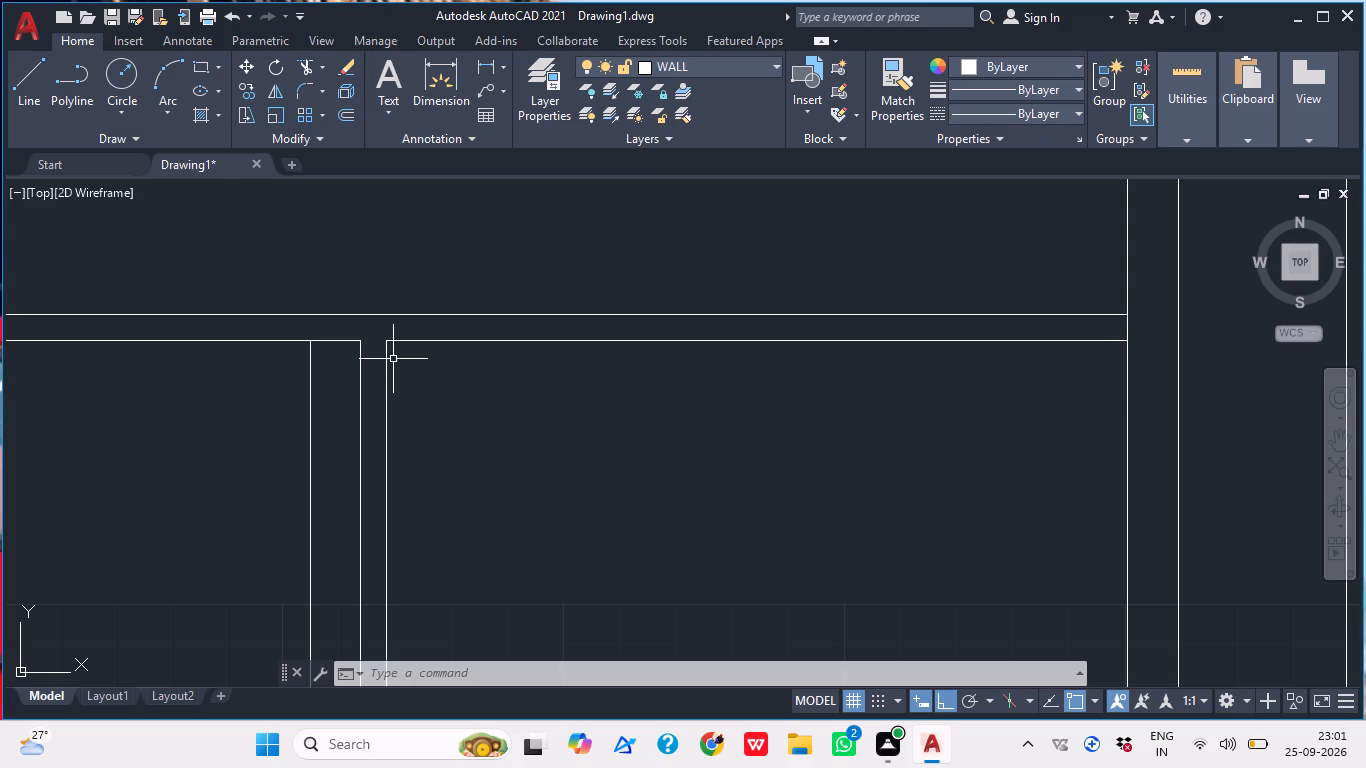
pyautogui.write('EX')
pyautogui.press('Return')
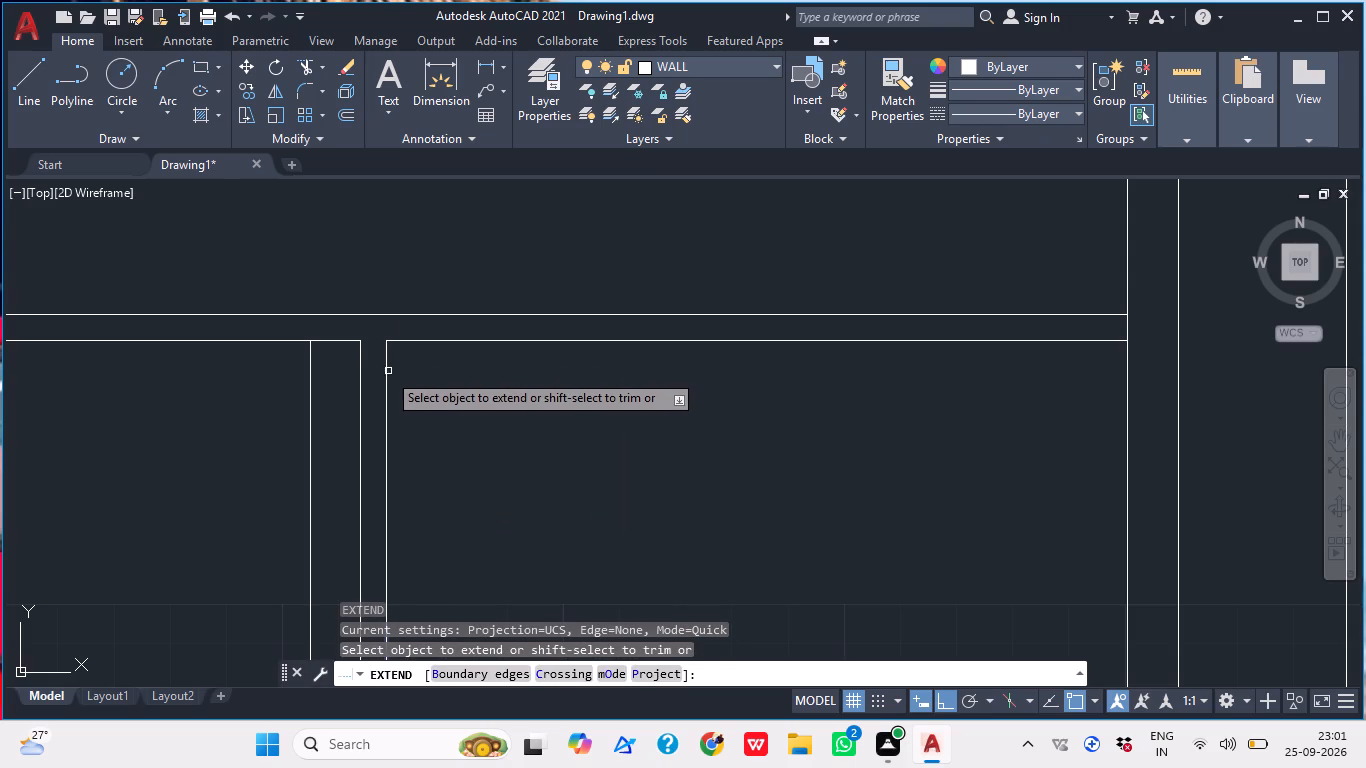
pyautogui.click(389, 376)
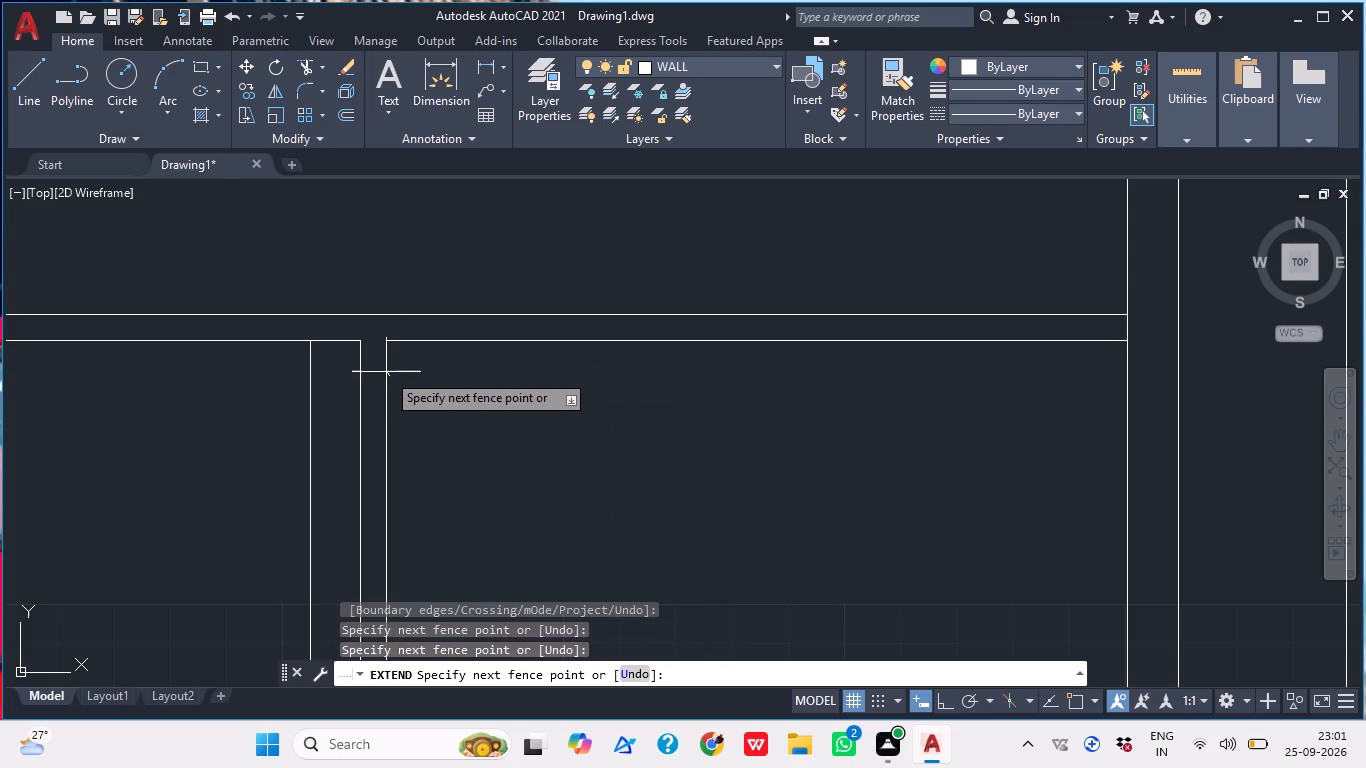
pyautogui.click(381, 370)
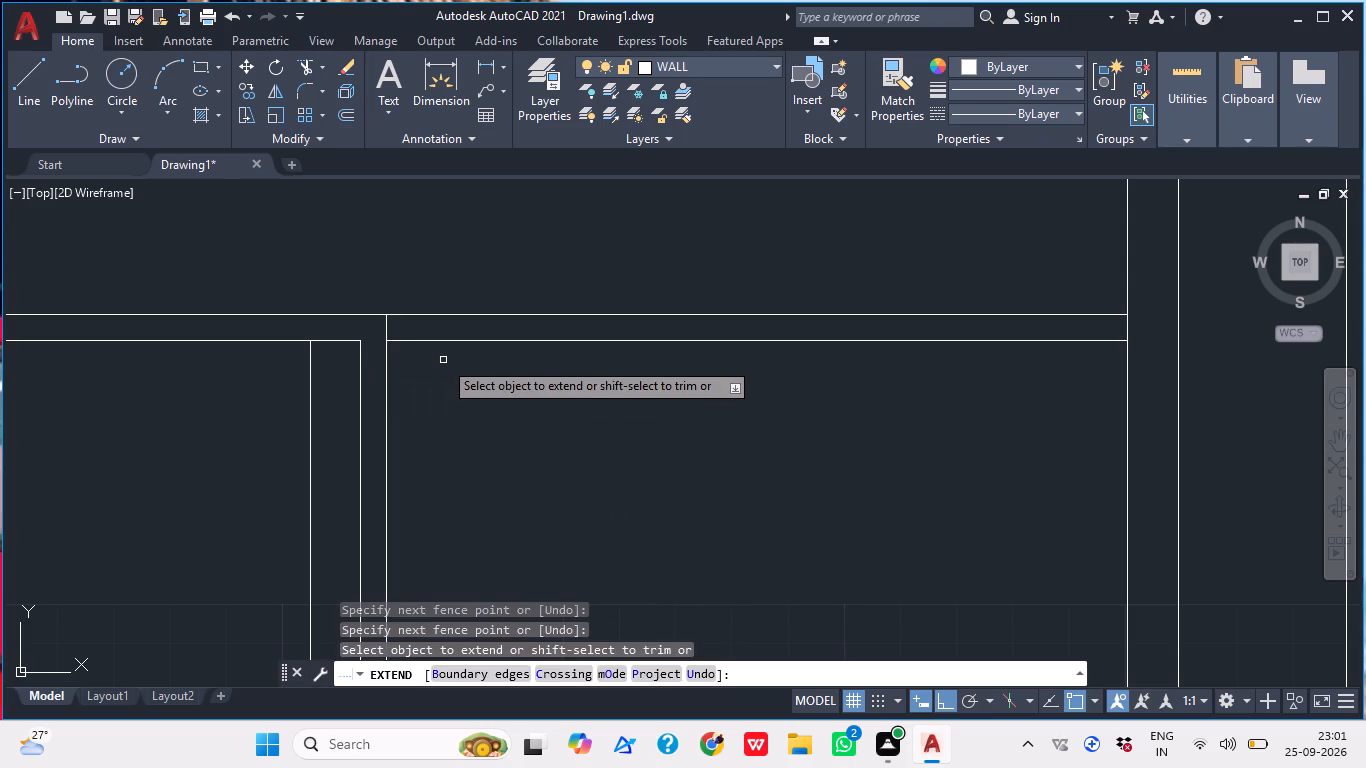
pyautogui.press('Escape')
# Trim away the horizontal wall's lower line above the lower-right room, from the vertical wall to the right-hand wall.
pyautogui.write('TR')
pyautogui.press('Return')
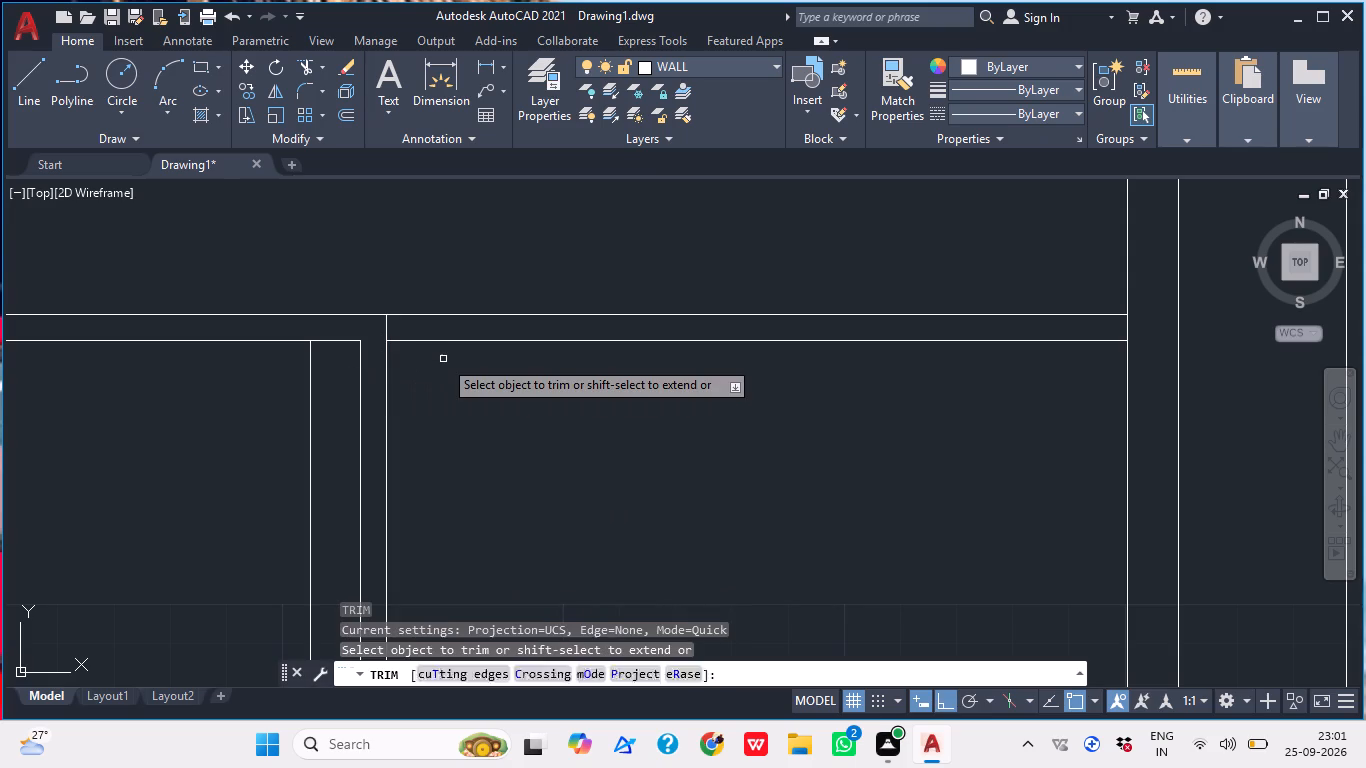
pyautogui.click(468, 352)
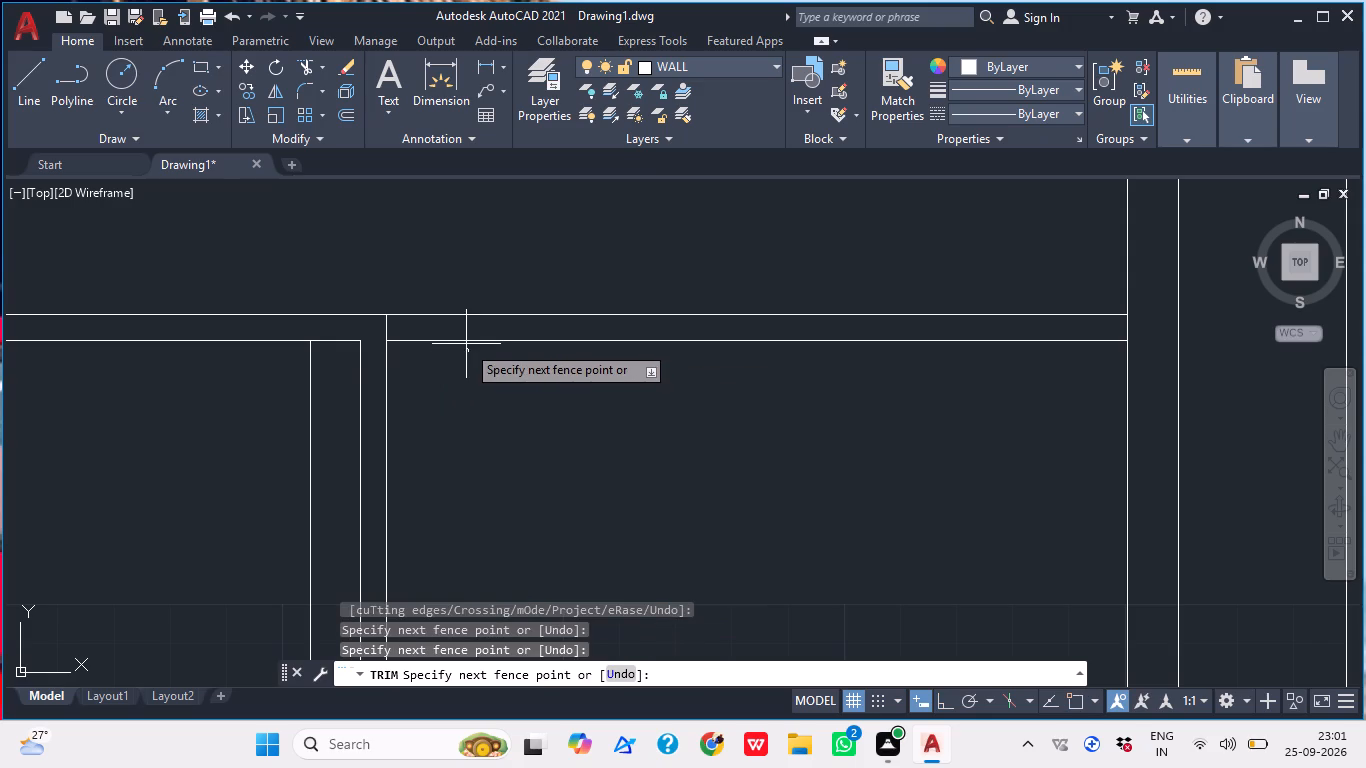
pyautogui.click(459, 331)
pyautogui.moveTo(461, 357); pyautogui.dragTo(440, 462, button='middle')
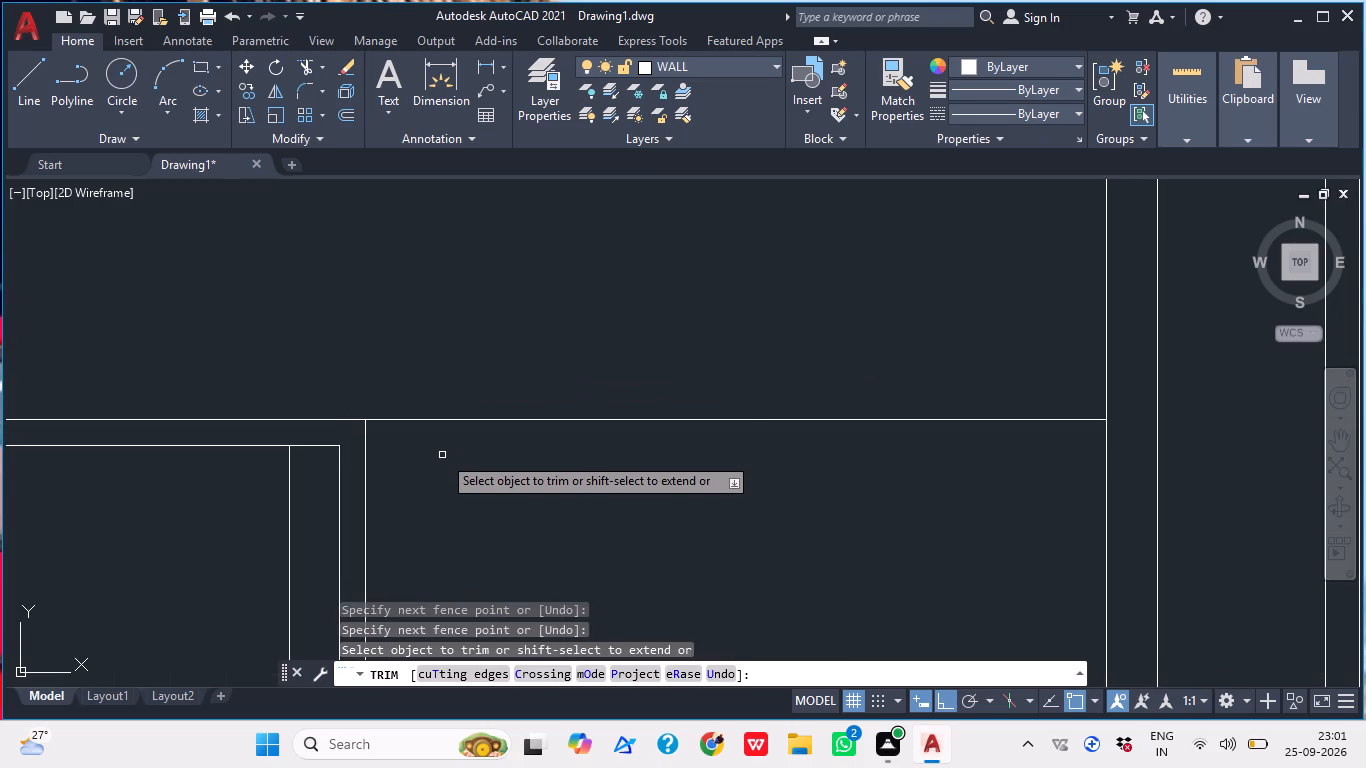
pyautogui.press('Escape')
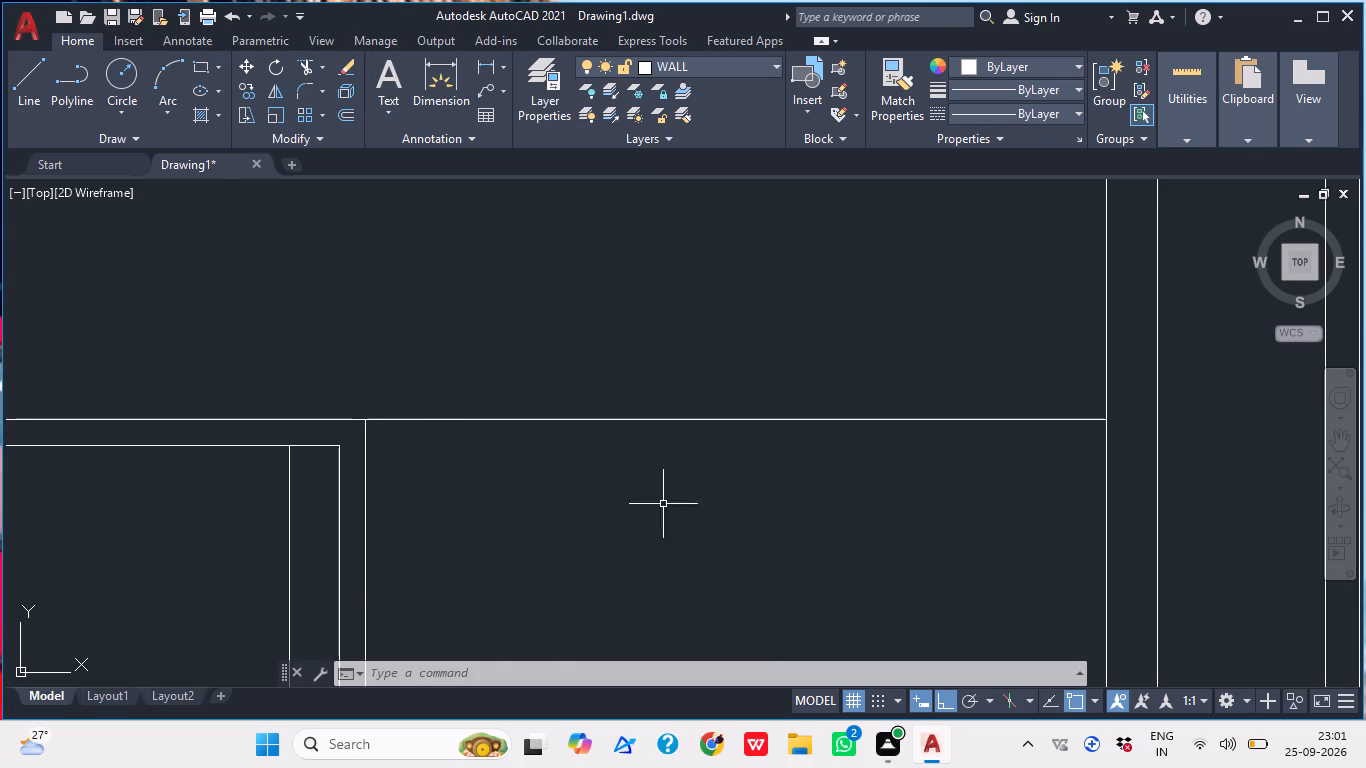
# Trim the overlapping horizontal and vertical line stubs at the lower-left wall corner of the large middle room.
pyautogui.scroll(-4, 679, 498)
pyautogui.moveTo(604, 484); pyautogui.dragTo(407, 461, button='middle')
pyautogui.scroll(1, 452, 450)
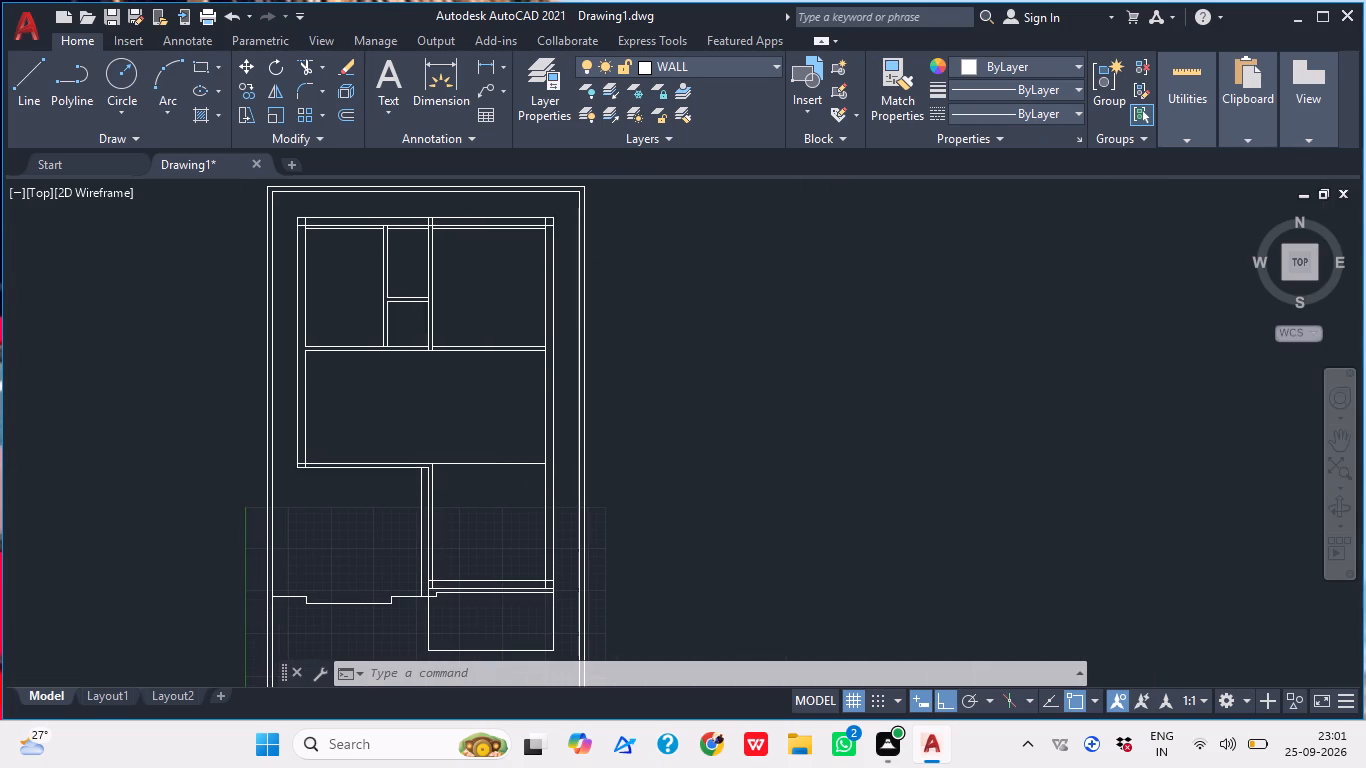
pyautogui.moveTo(479, 482); pyautogui.dragTo(432, 459, button='middle')
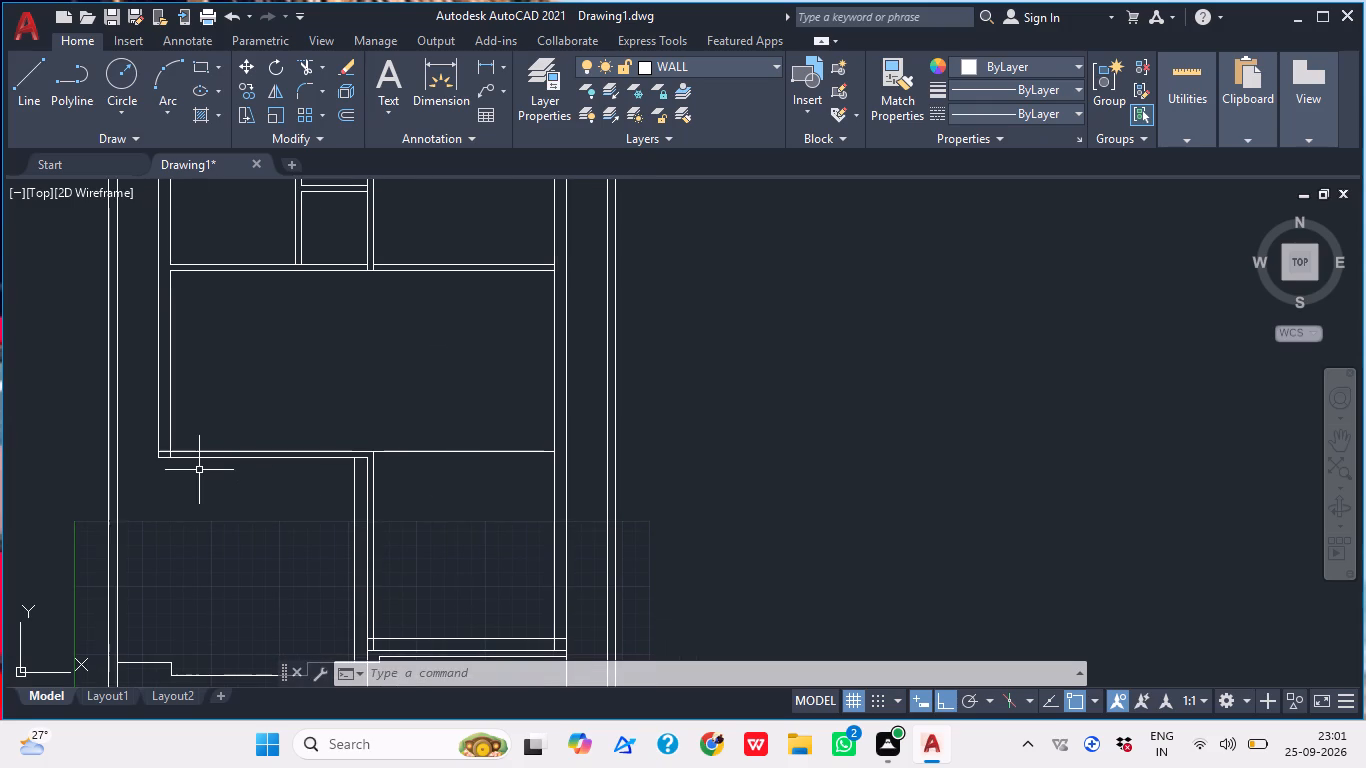
pyautogui.write('RE')
pyautogui.press('Escape')
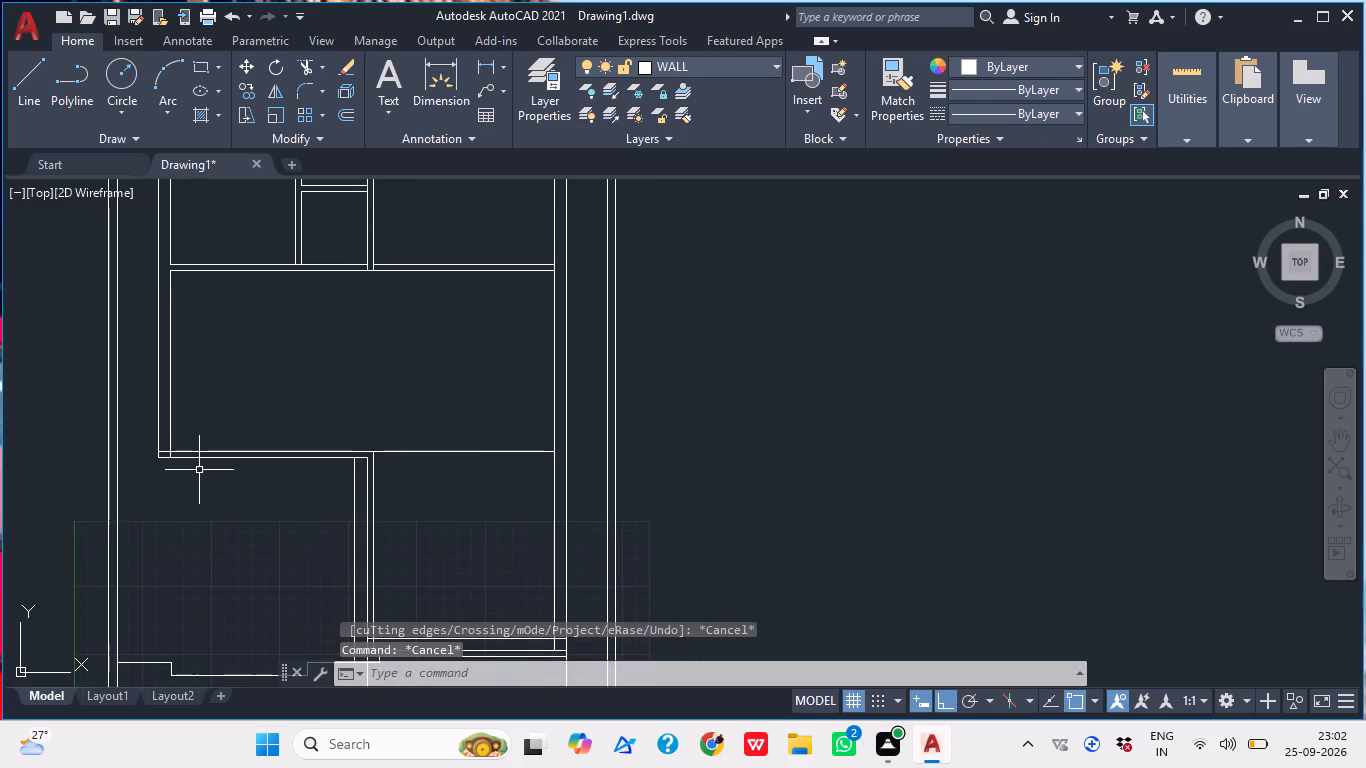
pyautogui.write('TR')
pyautogui.press('Return')
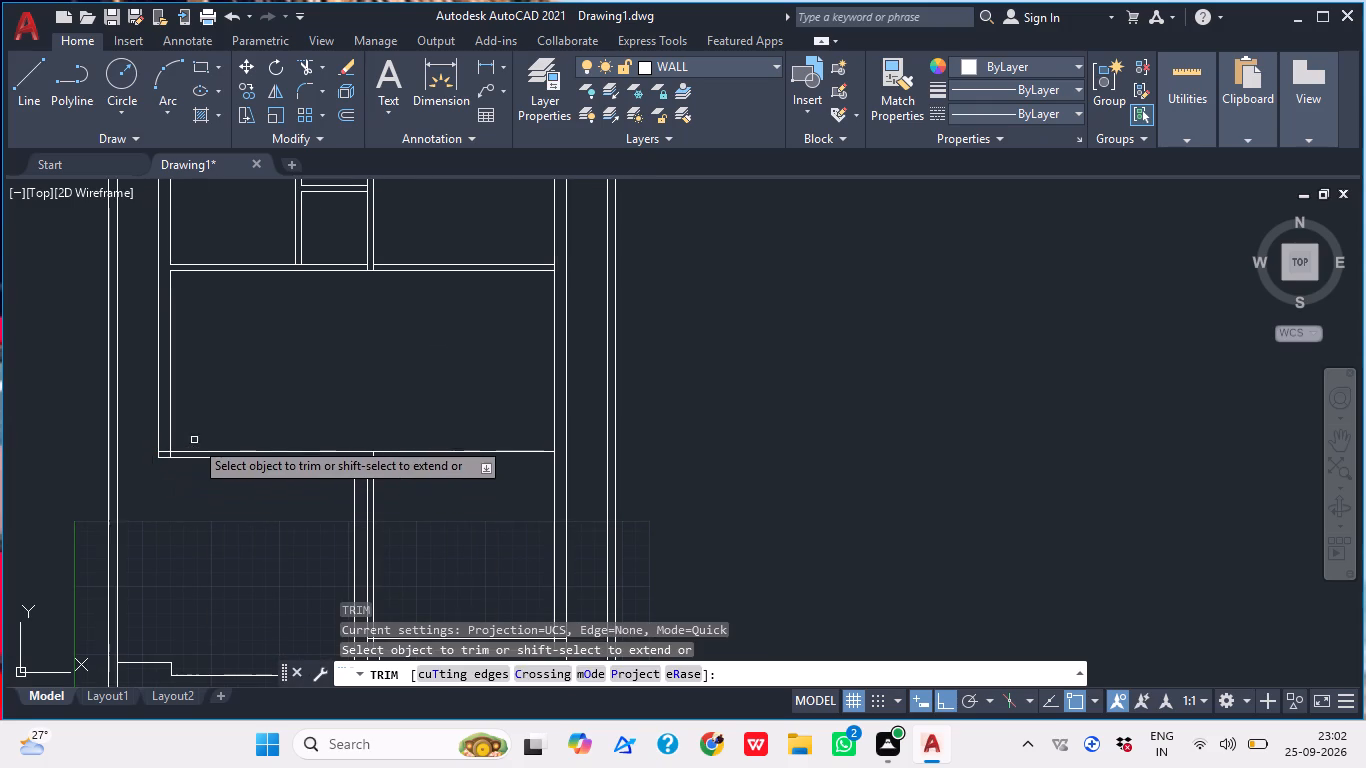
pyautogui.scroll(7, 184, 446)
pyautogui.click(166, 424)
pyautogui.moveTo(106, 375); pyautogui.dragTo(112, 390)
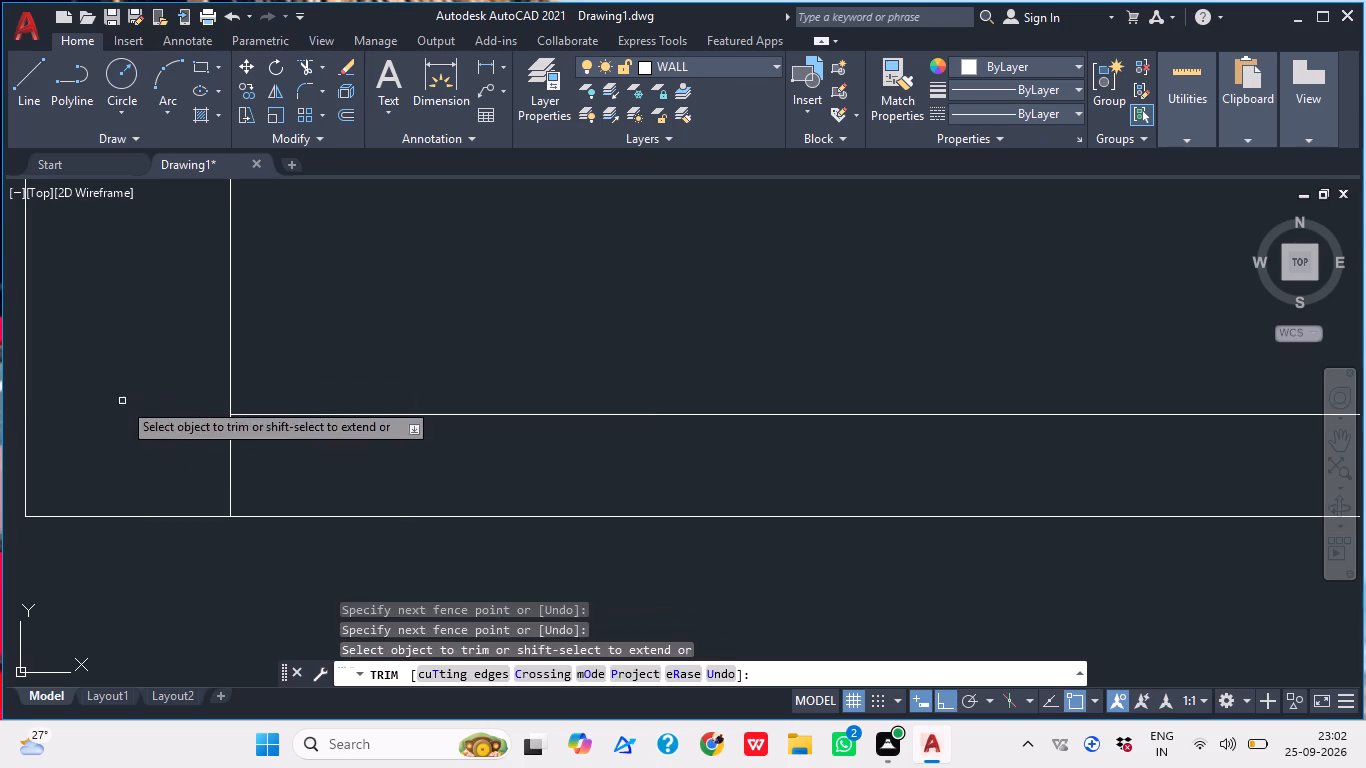
pyautogui.click(156, 427)
pyautogui.click(257, 504)
pyautogui.press('Escape')
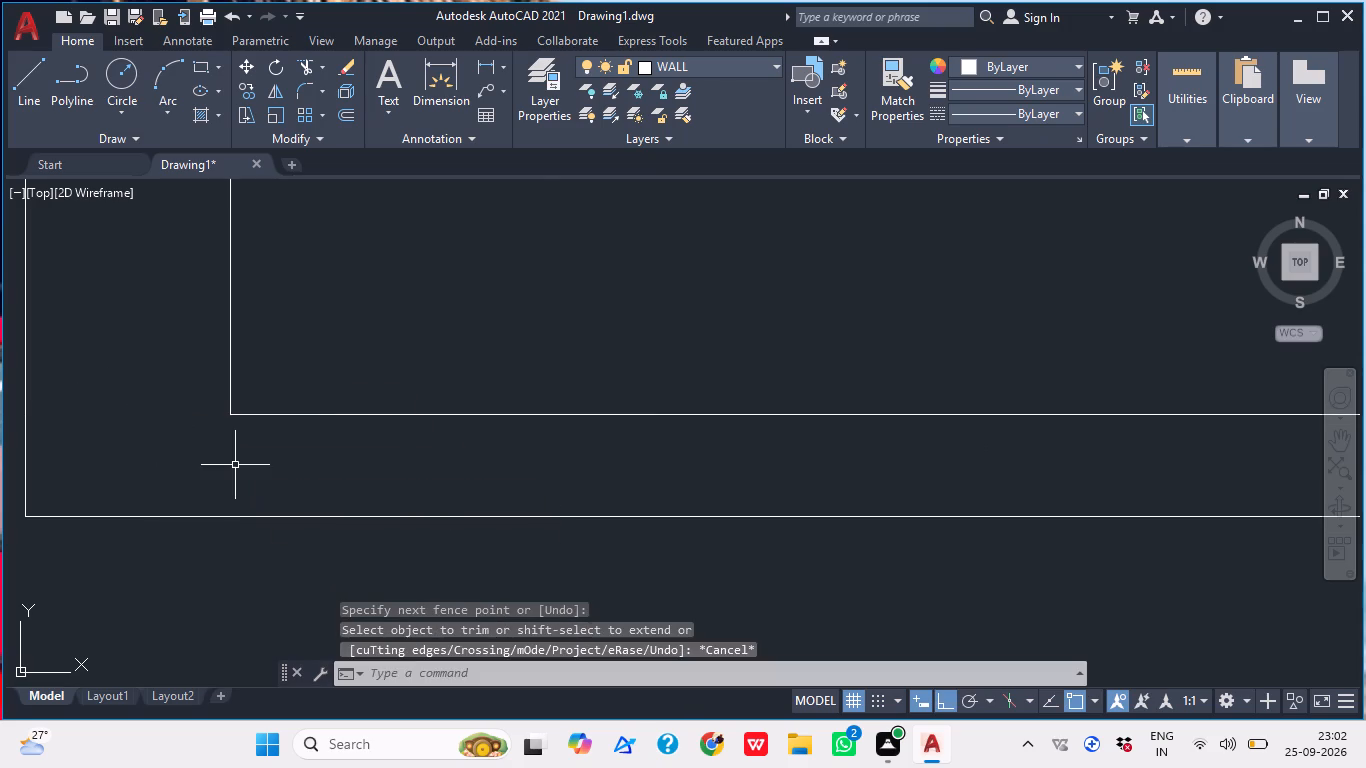
# Draw a short vertical line at about X 28'-3" from the stepped line up to the lower-right room's bottom wall line.
pyautogui.scroll(-3, 226, 460)
pyautogui.moveTo(578, 479); pyautogui.dragTo(207, 448, button='middle')
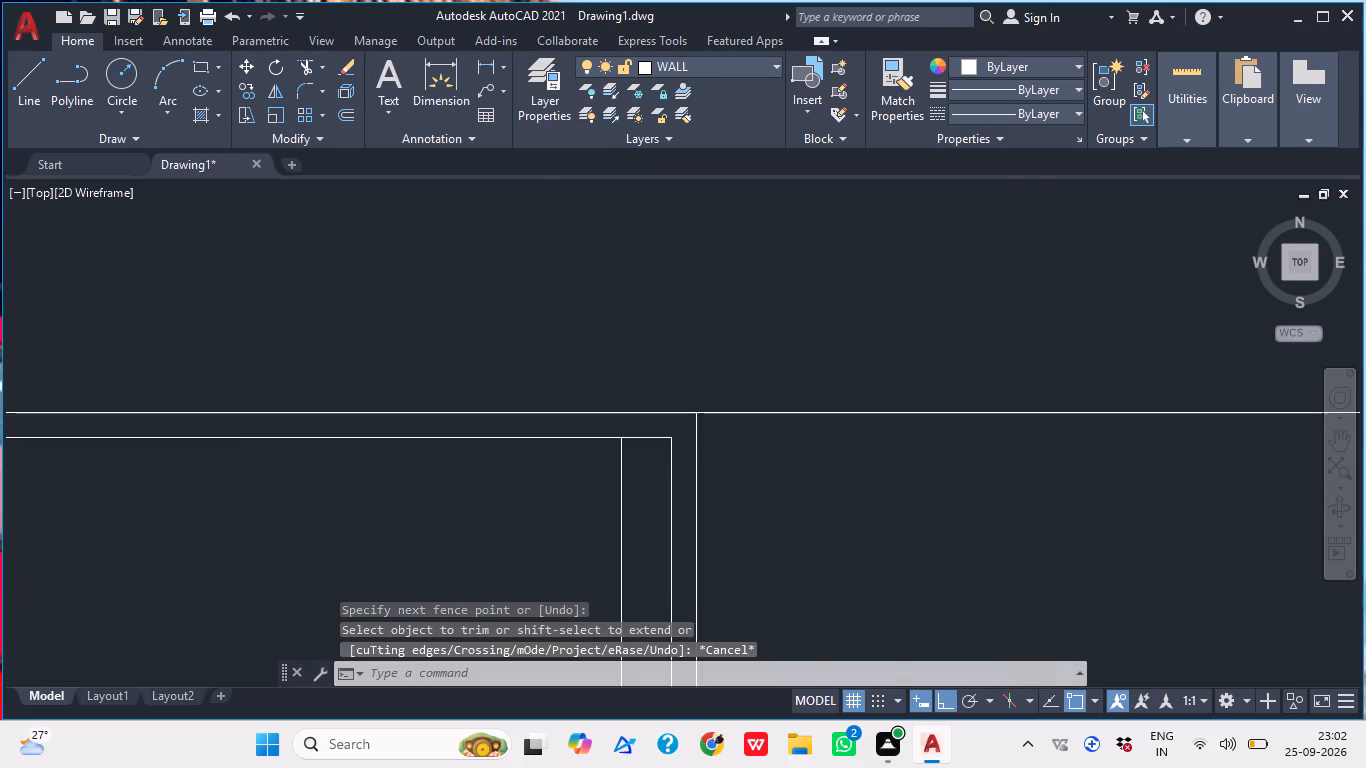
pyautogui.scroll(-3, 302, 447)
pyautogui.moveTo(433, 467); pyautogui.dragTo(379, 495, button='middle')
pyautogui.moveTo(281, 422); pyautogui.dragTo(275, 460, button='middle')
pyautogui.scroll(-3, 280, 370)
pyautogui.moveTo(262, 403); pyautogui.dragTo(233, 439, button='middle')
pyautogui.scroll(2, 284, 462)
pyautogui.moveTo(271, 478); pyautogui.dragTo(265, 437, button='middle')
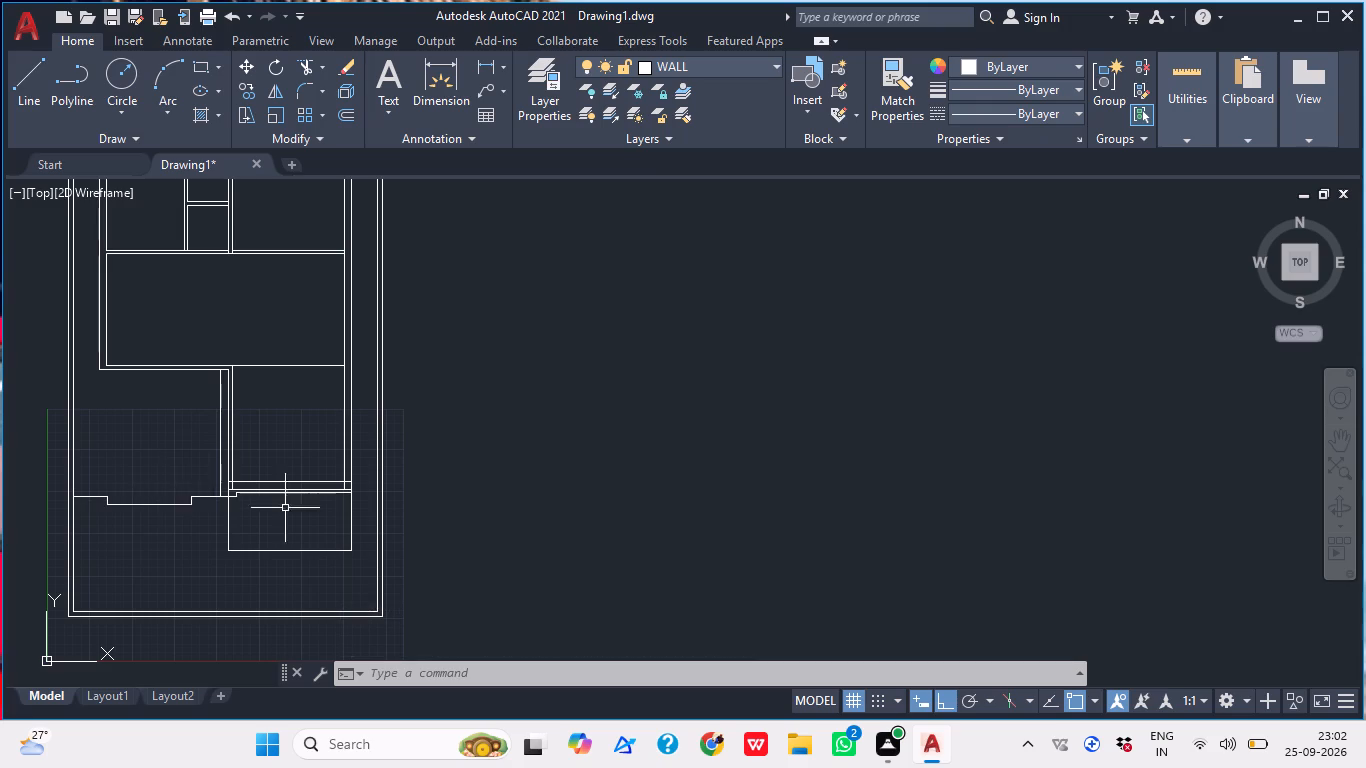
pyautogui.scroll(4, 343, 537)
pyautogui.scroll(1, 327, 438)
pyautogui.moveTo(327, 438); pyautogui.dragTo(308, 480, button='middle')
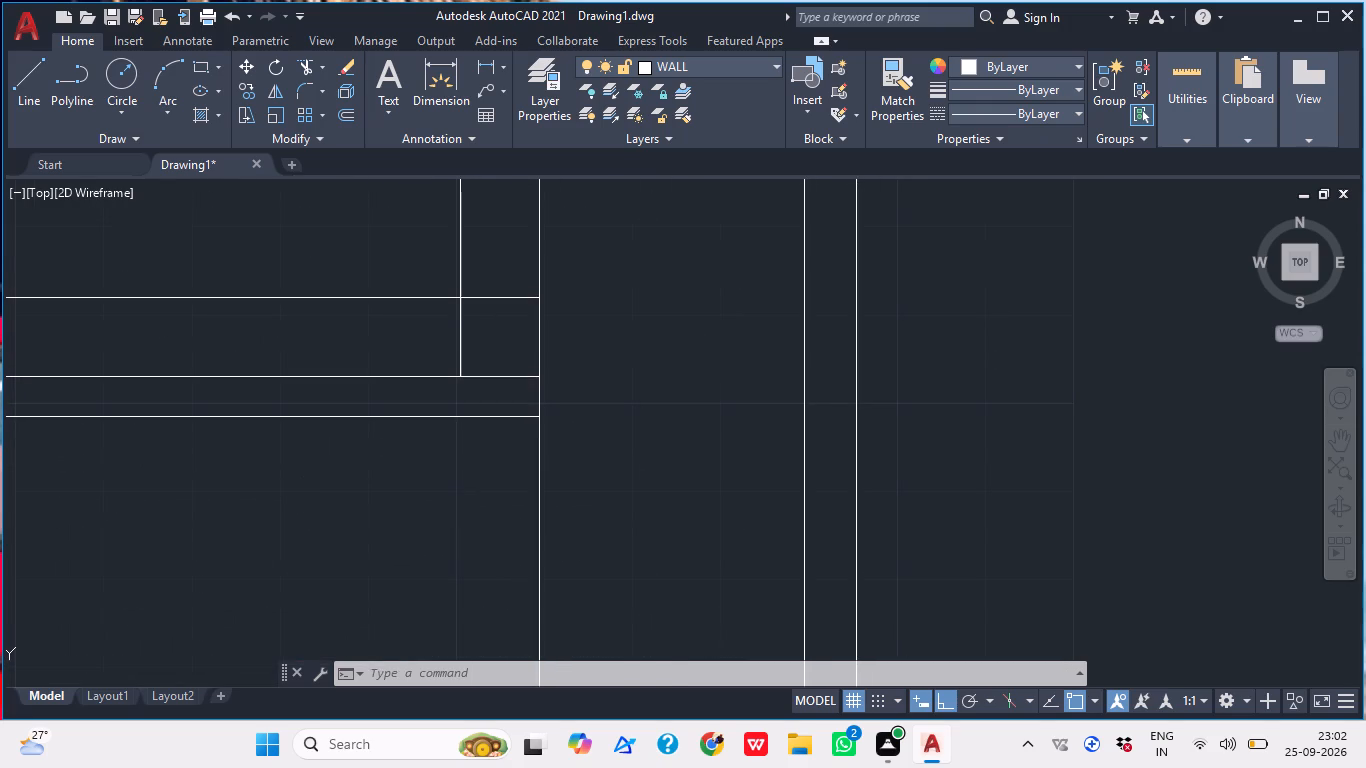
pyautogui.press('l')
pyautogui.press('Return')
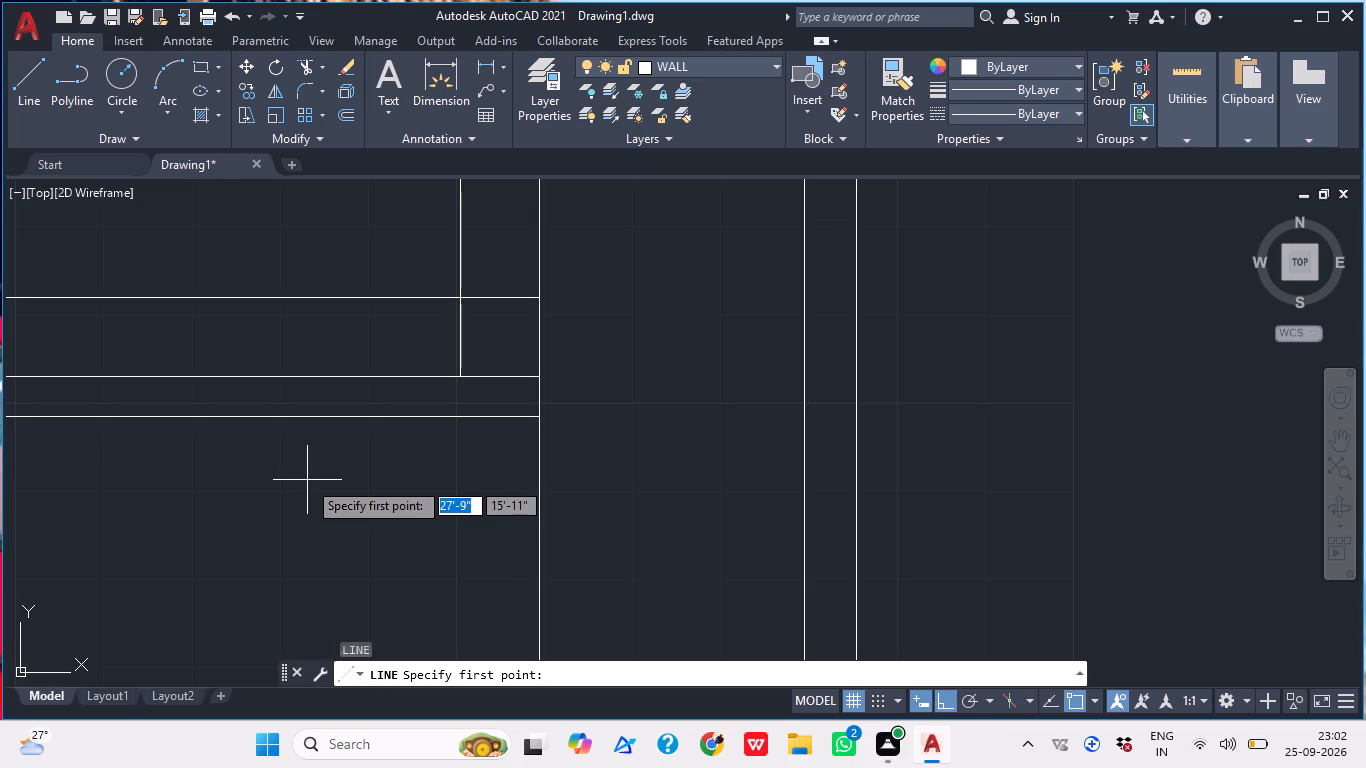
pyautogui.click(357, 417)
pyautogui.click(361, 374)
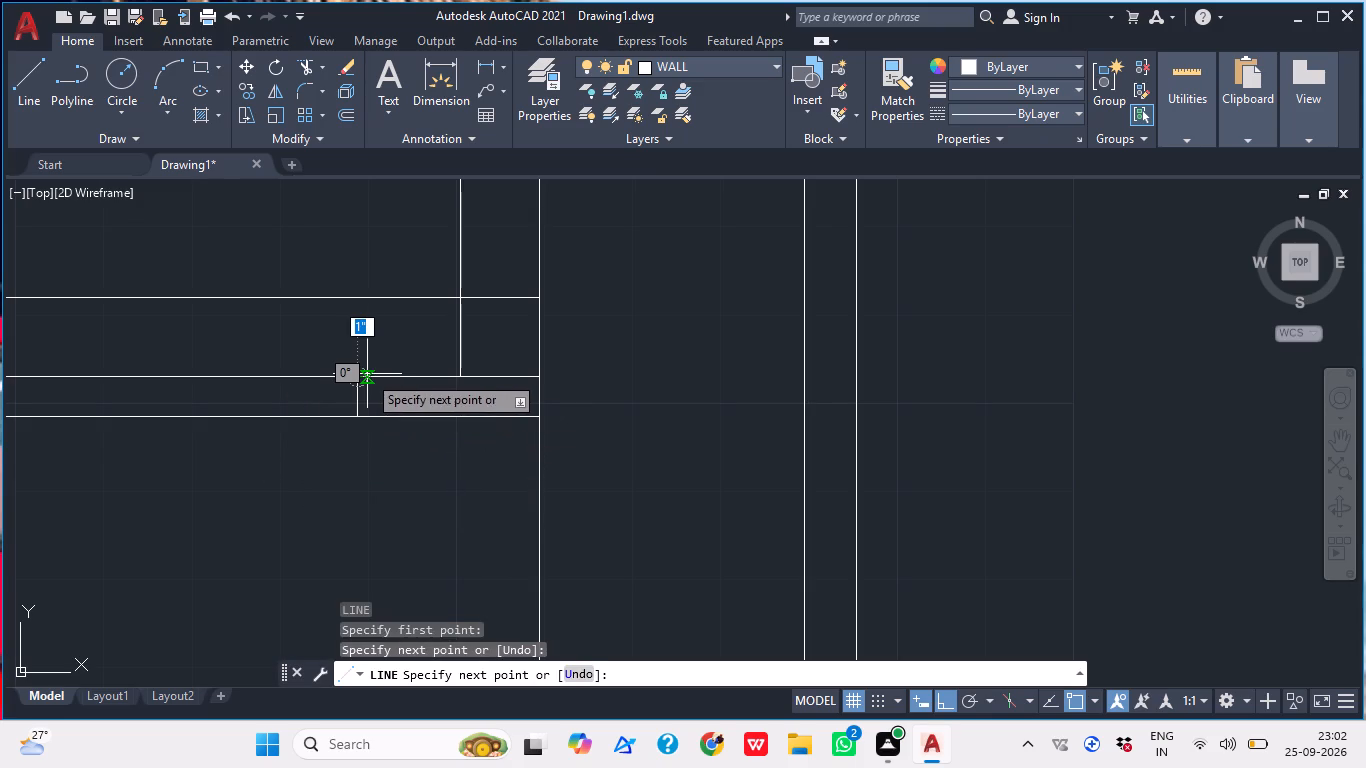
pyautogui.press('Escape')
# Trim away the part of the stepped line that lies to the right of the new short vertical line.
pyautogui.press('r')
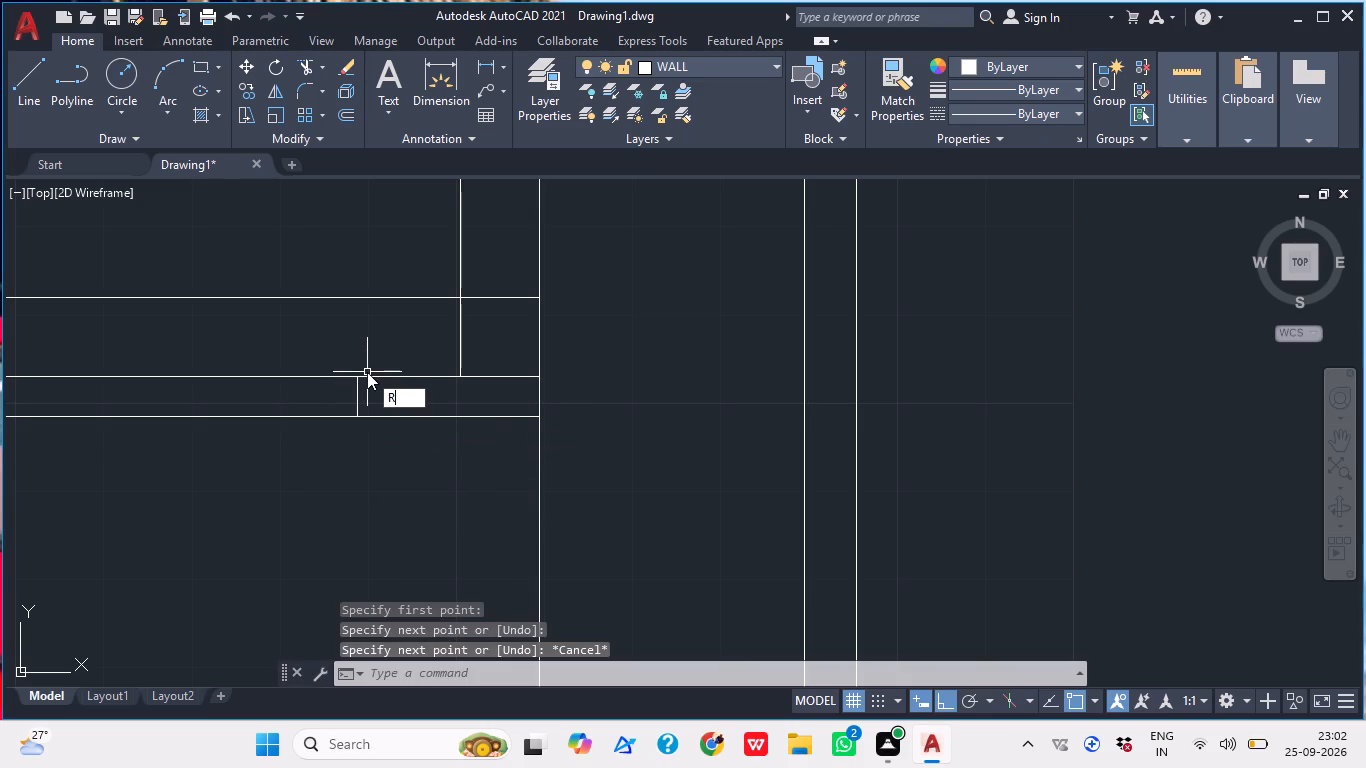
pyautogui.press('BackSpace')
pyautogui.write('TR')
pyautogui.press('Return')
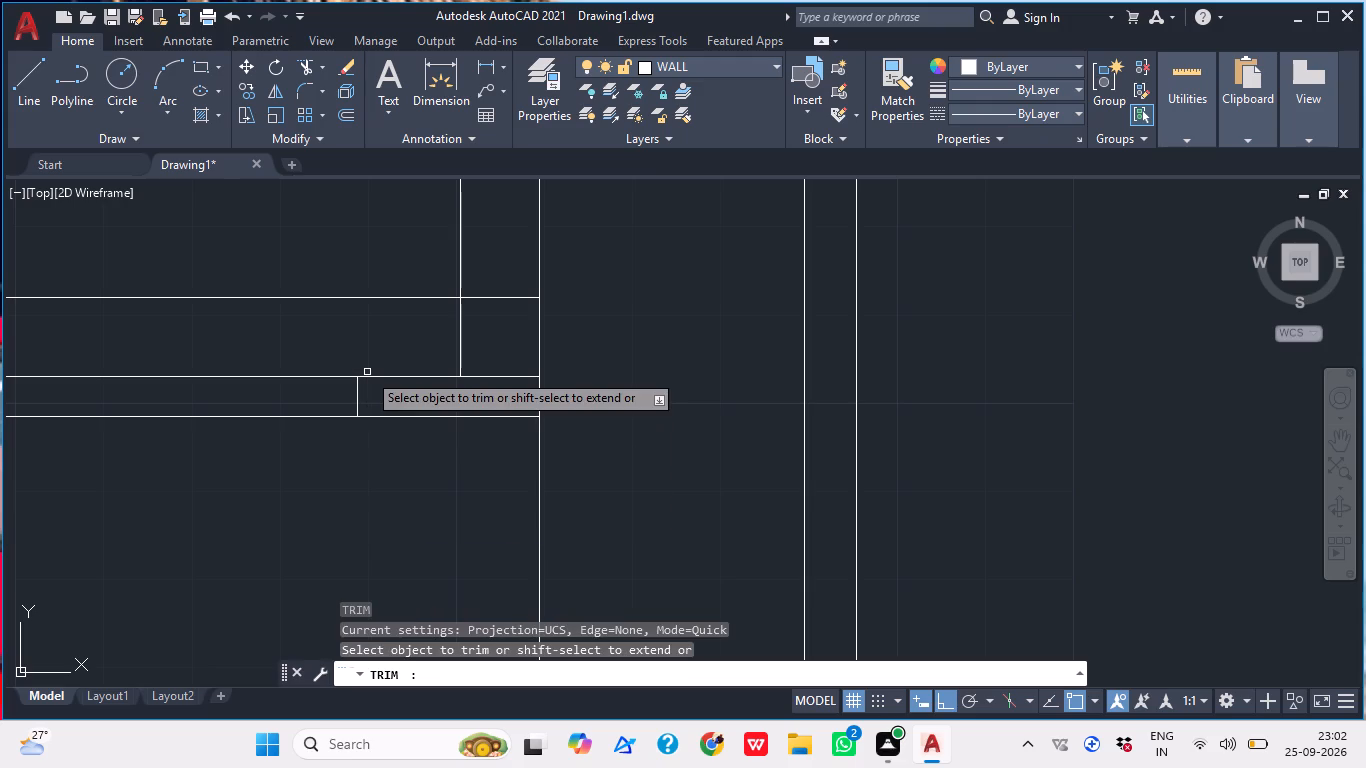
pyautogui.click(435, 436)
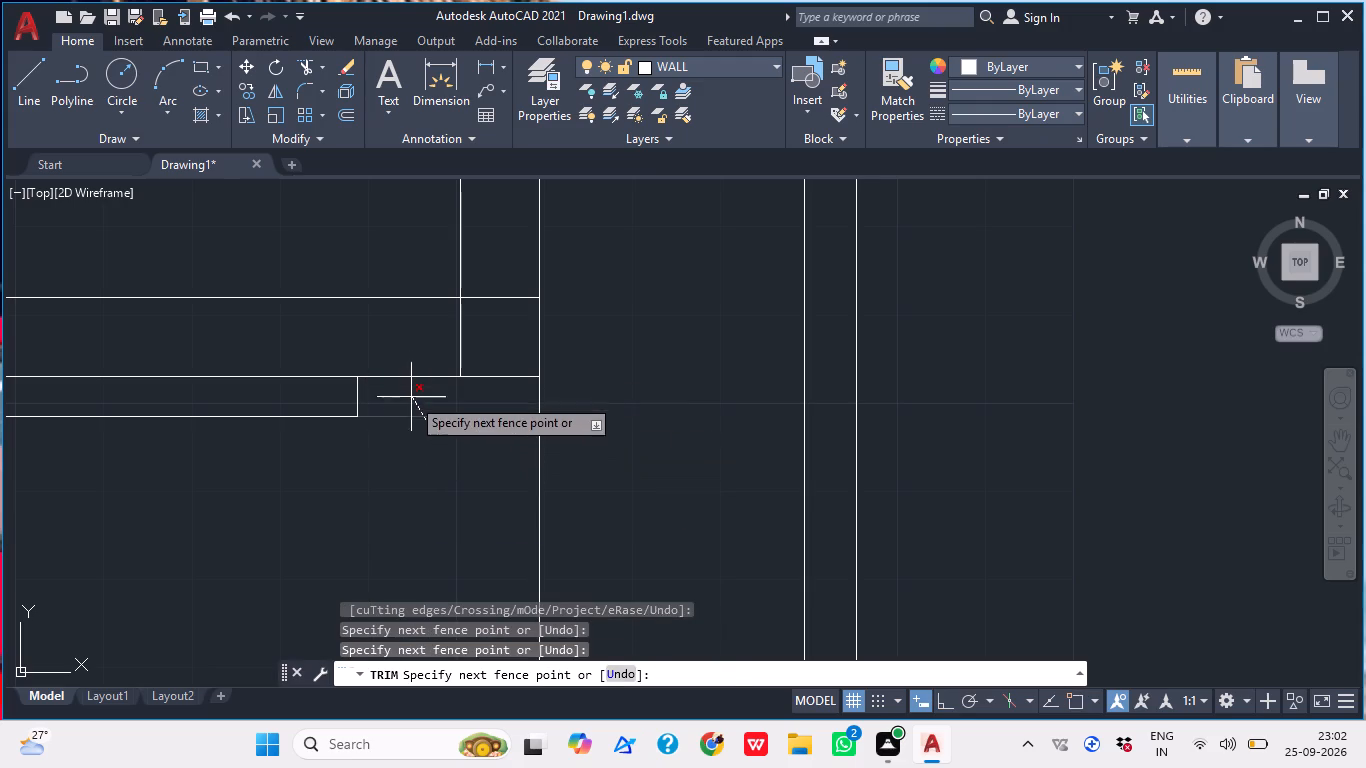
pyautogui.click(411, 398)
pyautogui.middleClick(411, 402)
pyautogui.press('Escape')
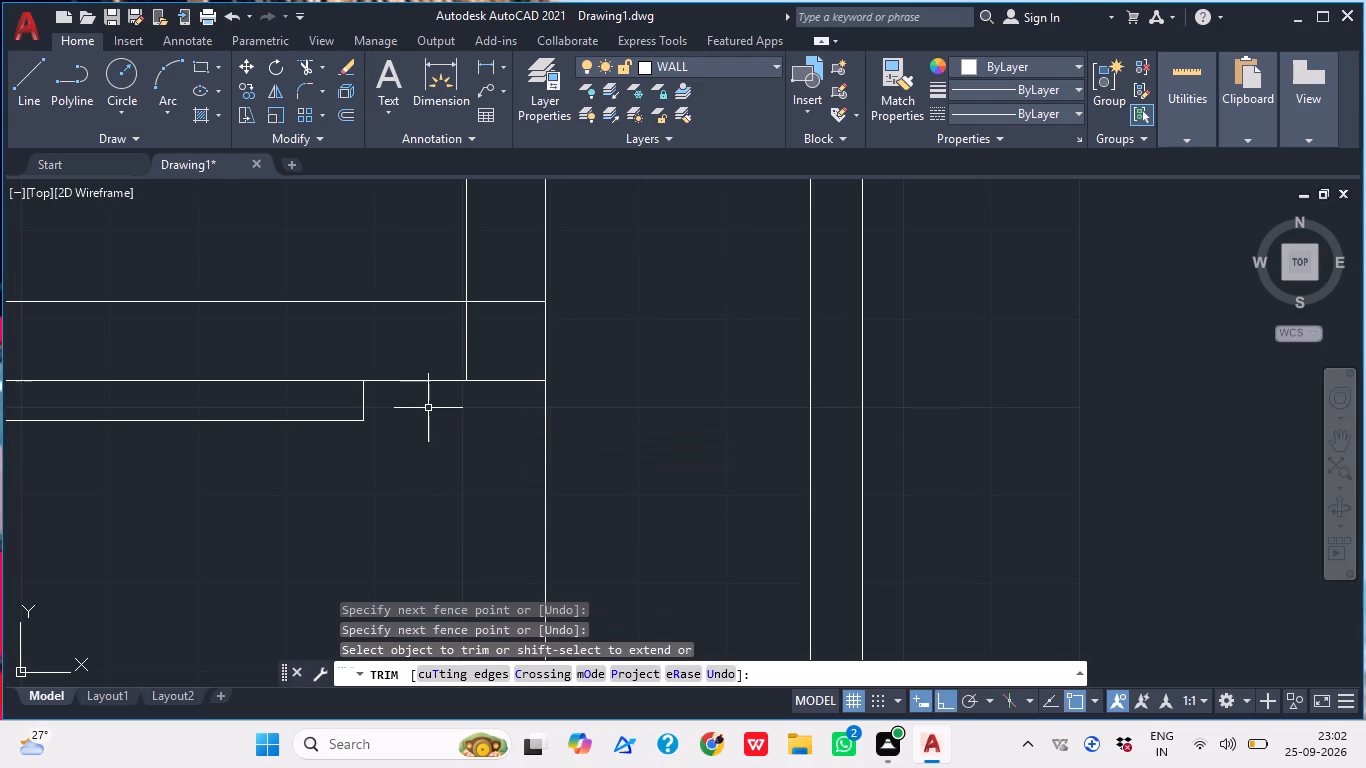
# Extend the lower-right room's bottom wall line left to the outer line of the adjoining vertical wall.
pyautogui.scroll(-4, 157, 318)
pyautogui.moveTo(194, 338); pyautogui.dragTo(265, 354, button='middle')
pyautogui.moveTo(156, 371); pyautogui.dragTo(160, 372, button='middle')
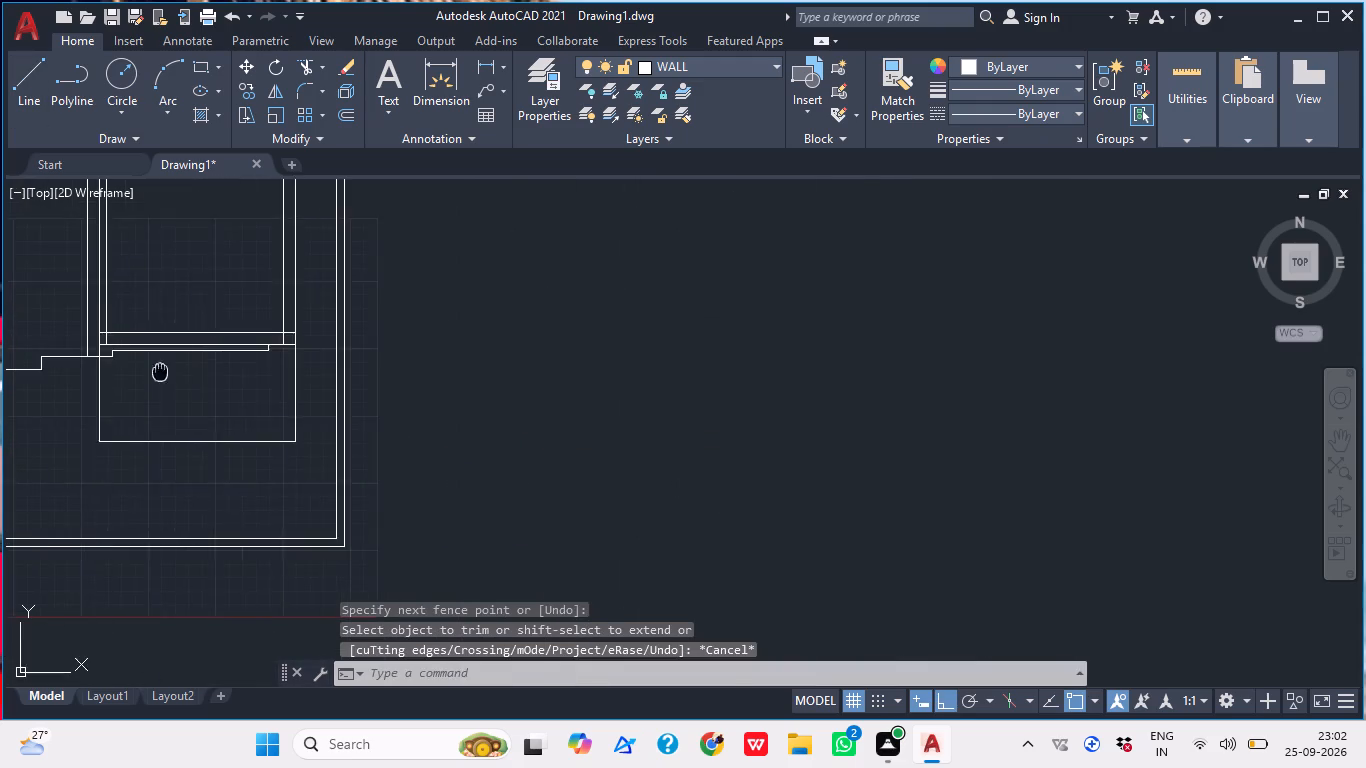
pyautogui.moveTo(160, 372); pyautogui.dragTo(396, 439, button='middle')
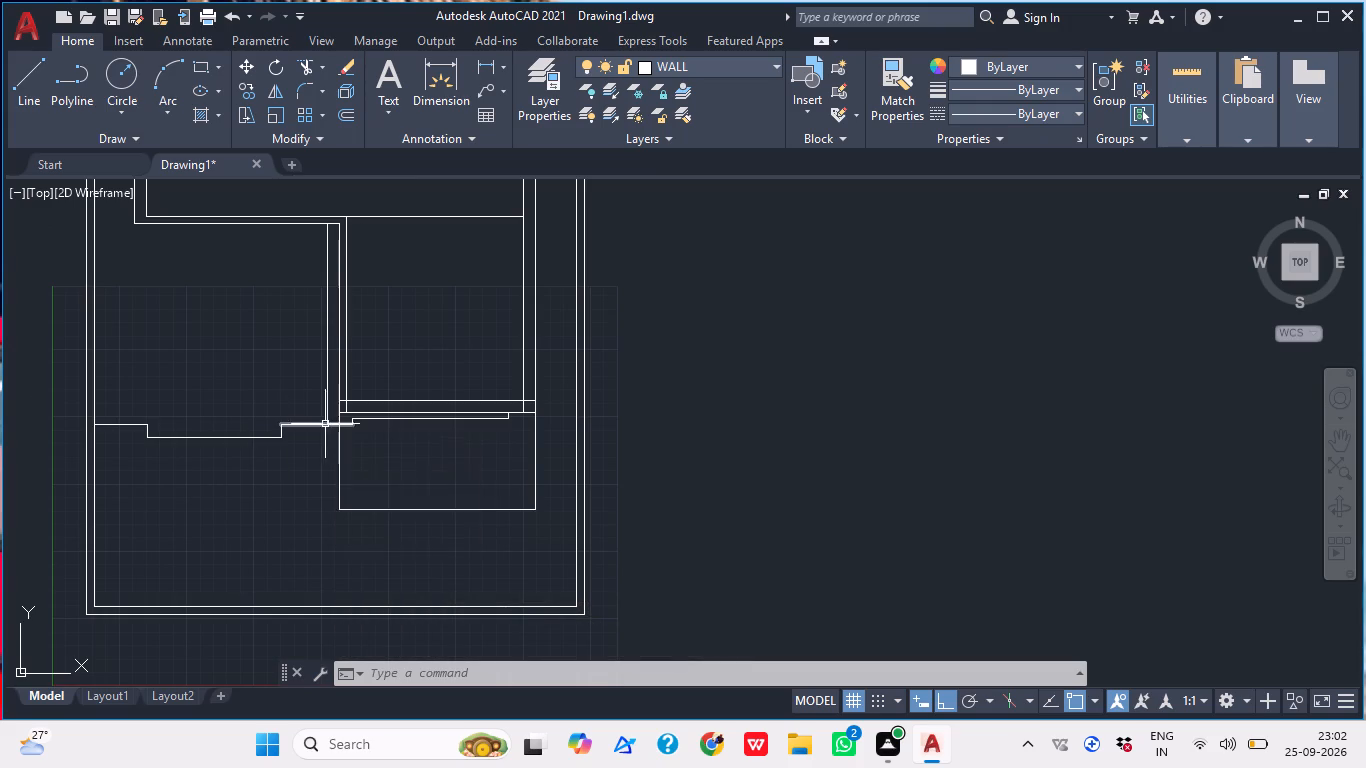
pyautogui.scroll(3, 325, 423)
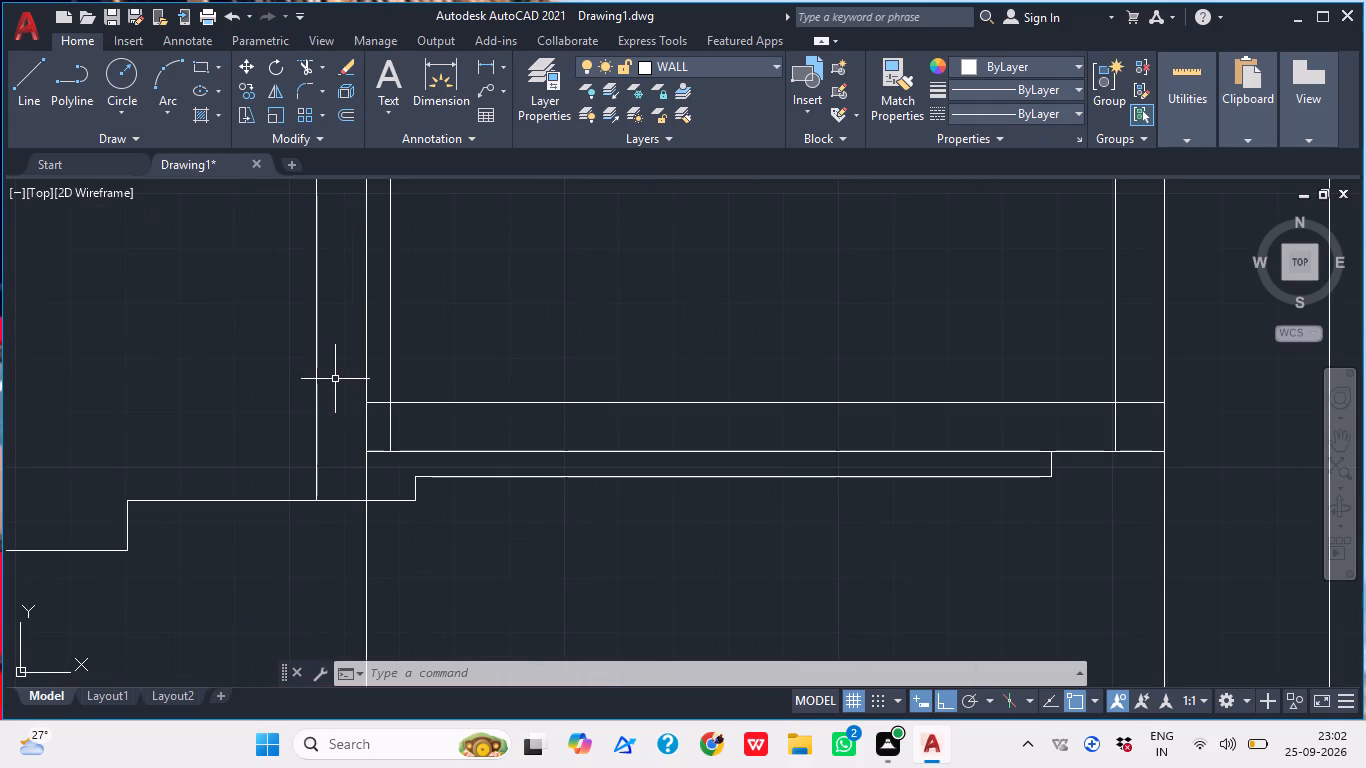
pyautogui.write('EX')
pyautogui.press('Return')
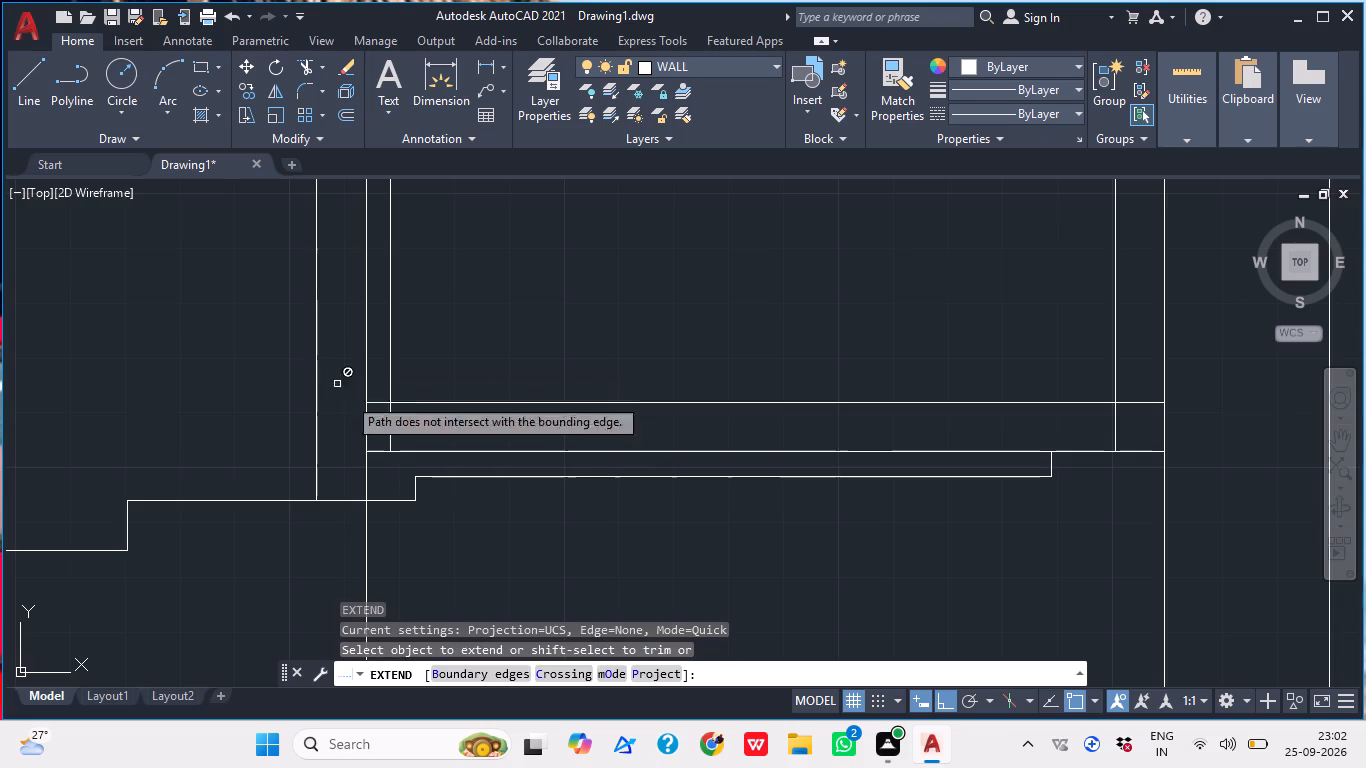
pyautogui.scroll(3, 375, 491)
pyautogui.scroll(-1, 378, 486)
pyautogui.click(380, 393)
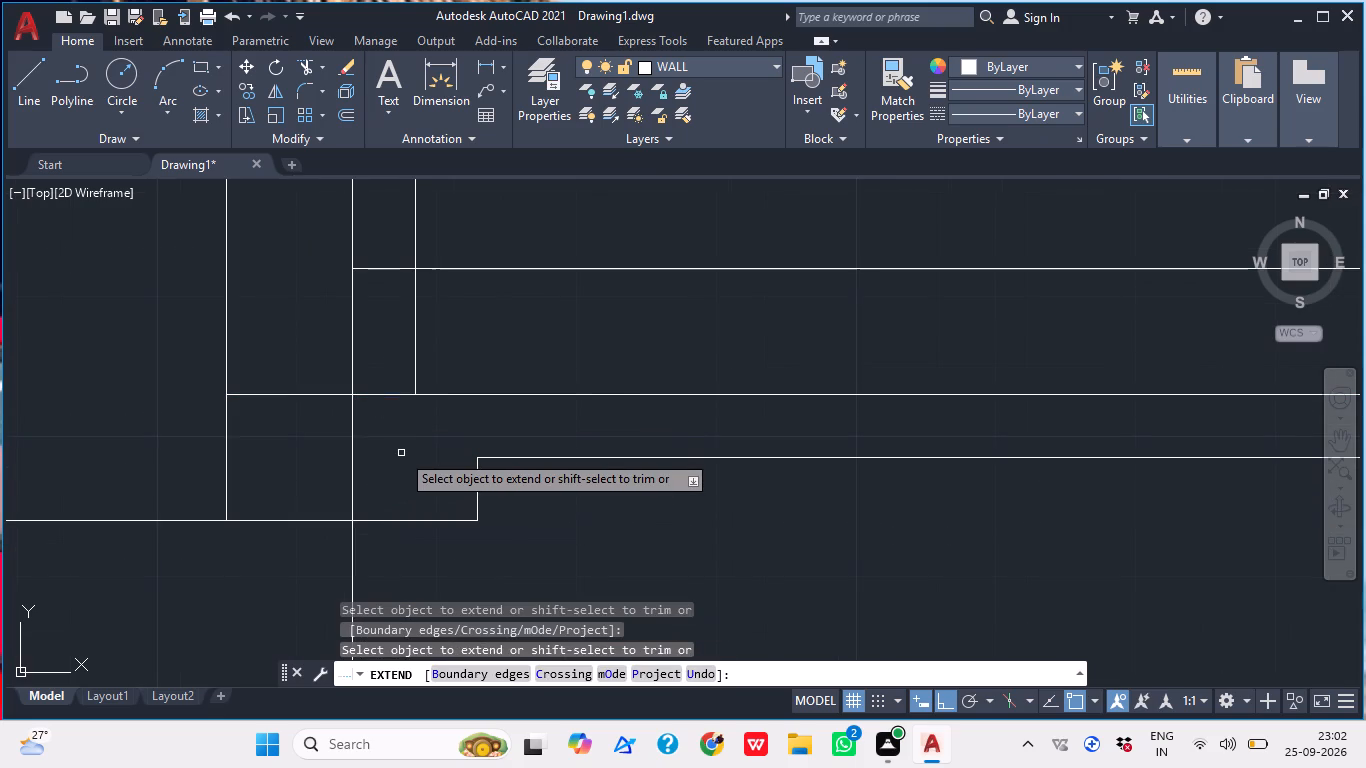
pyautogui.press('Escape')
# Trim the outer vertical wall line between the extended bottom wall line and the stepped line.
pyautogui.write('TR')
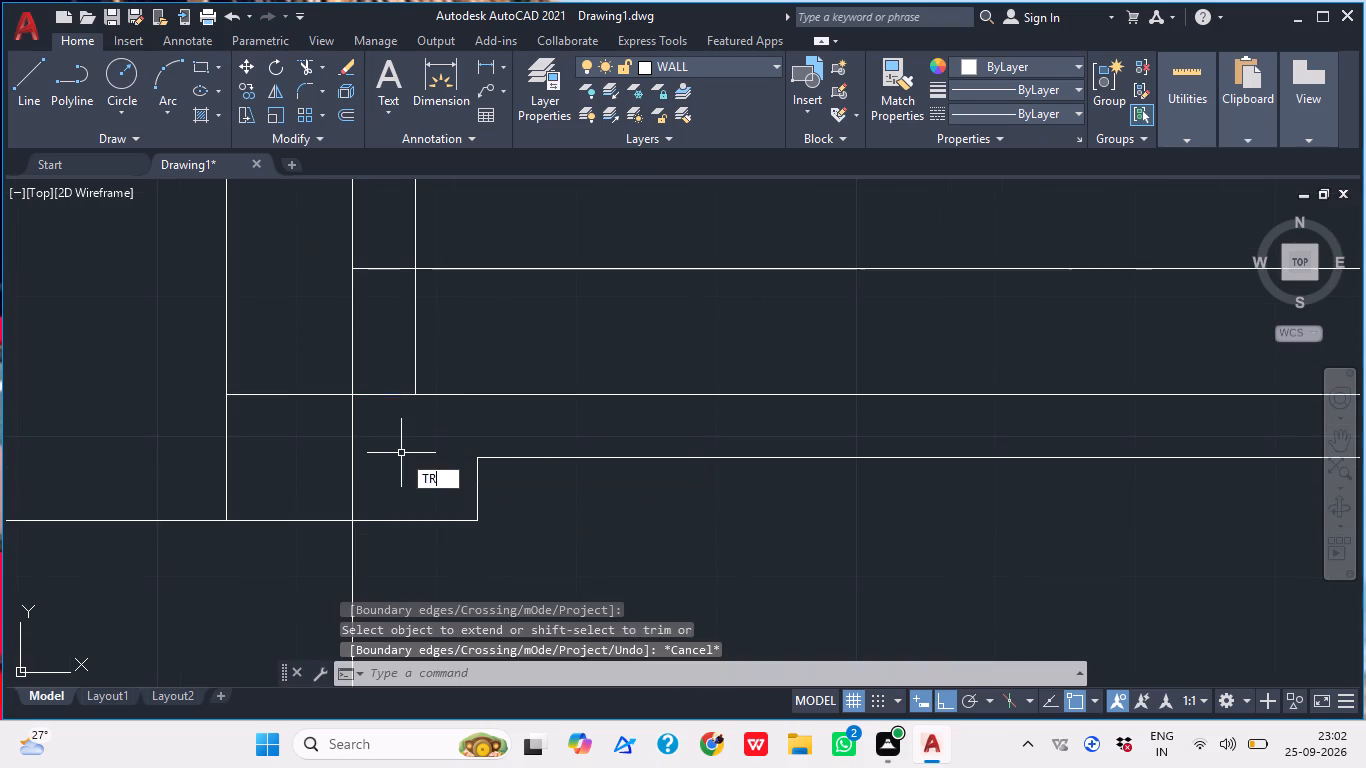
pyautogui.press('Return')
pyautogui.click(253, 454)
pyautogui.click(203, 454)
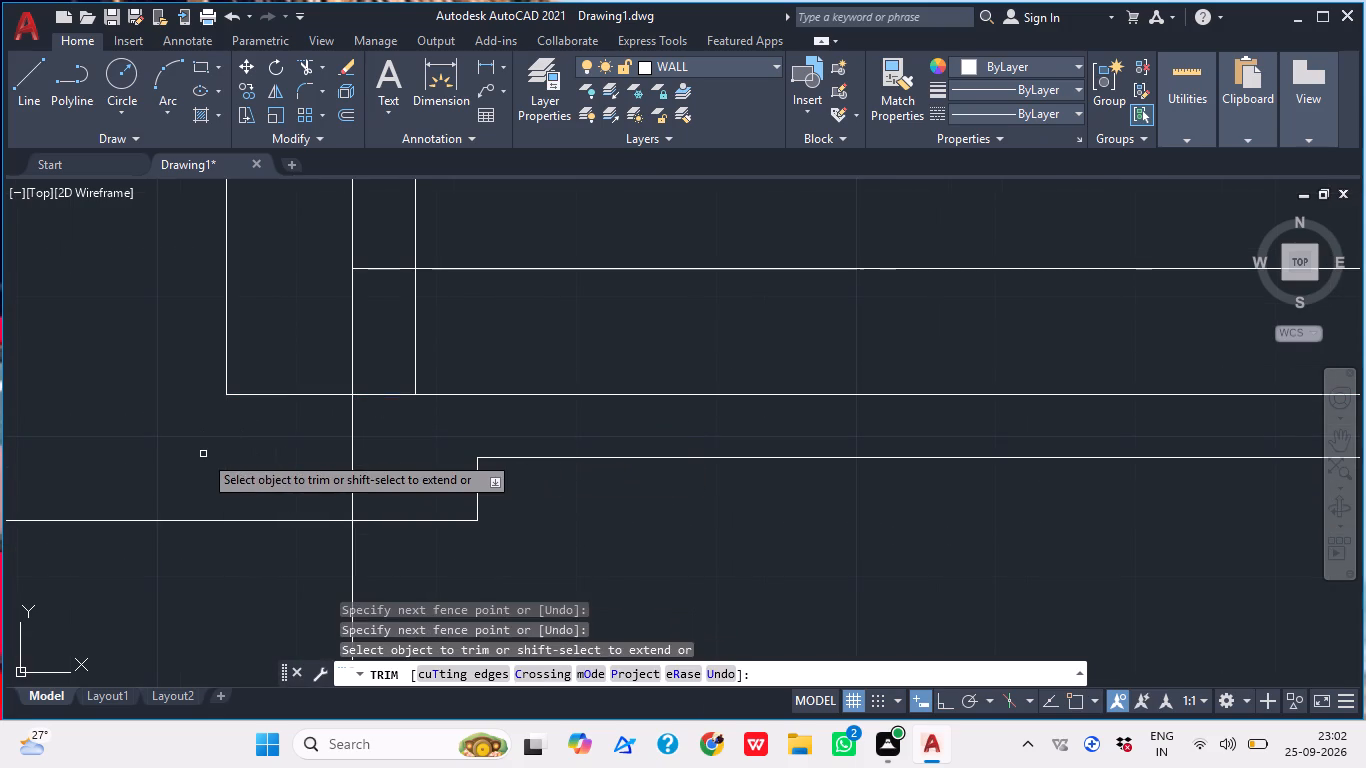
pyautogui.press('Escape')
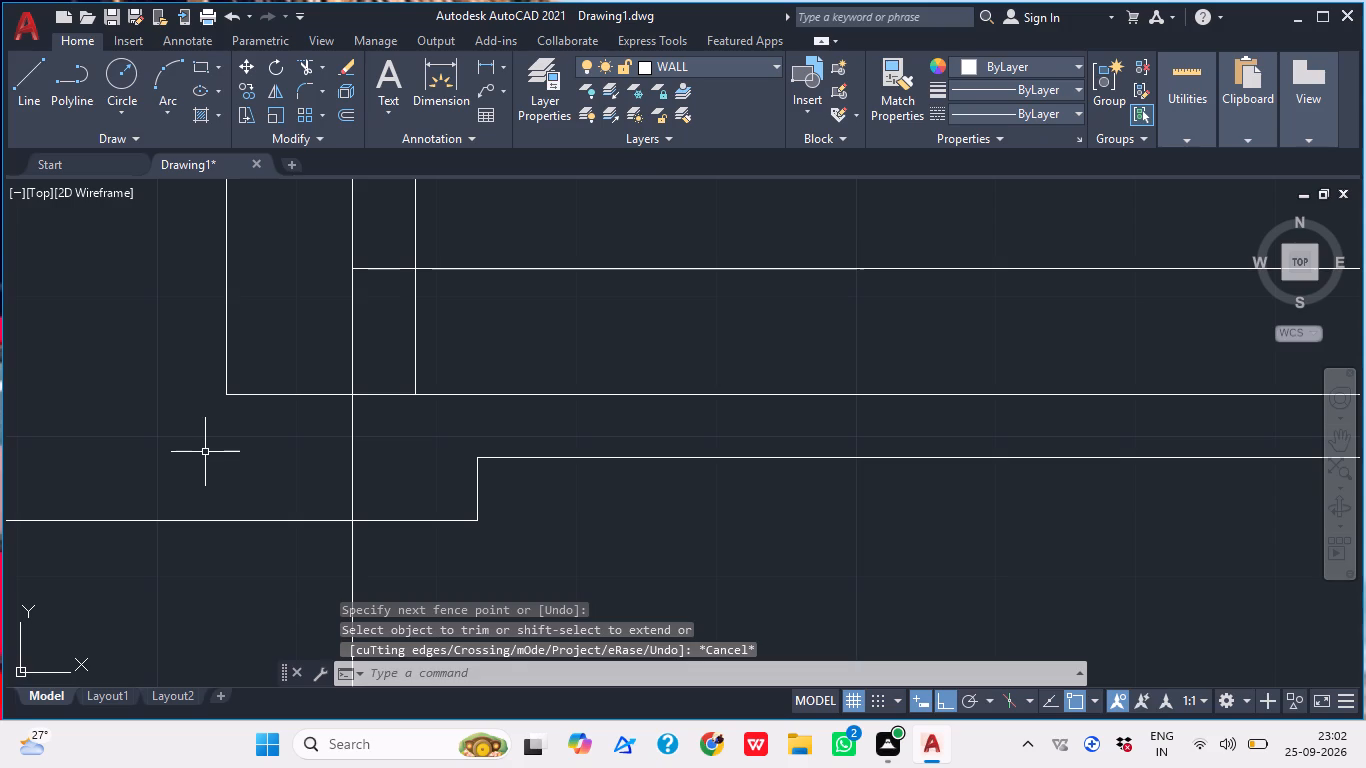
# Examine the lower part of the plan around the stepped line and the bottom of the lower-right room.
pyautogui.scroll(-5, 386, 438)
pyautogui.middleClick(389, 445)
pyautogui.scroll(-1, 389, 445)
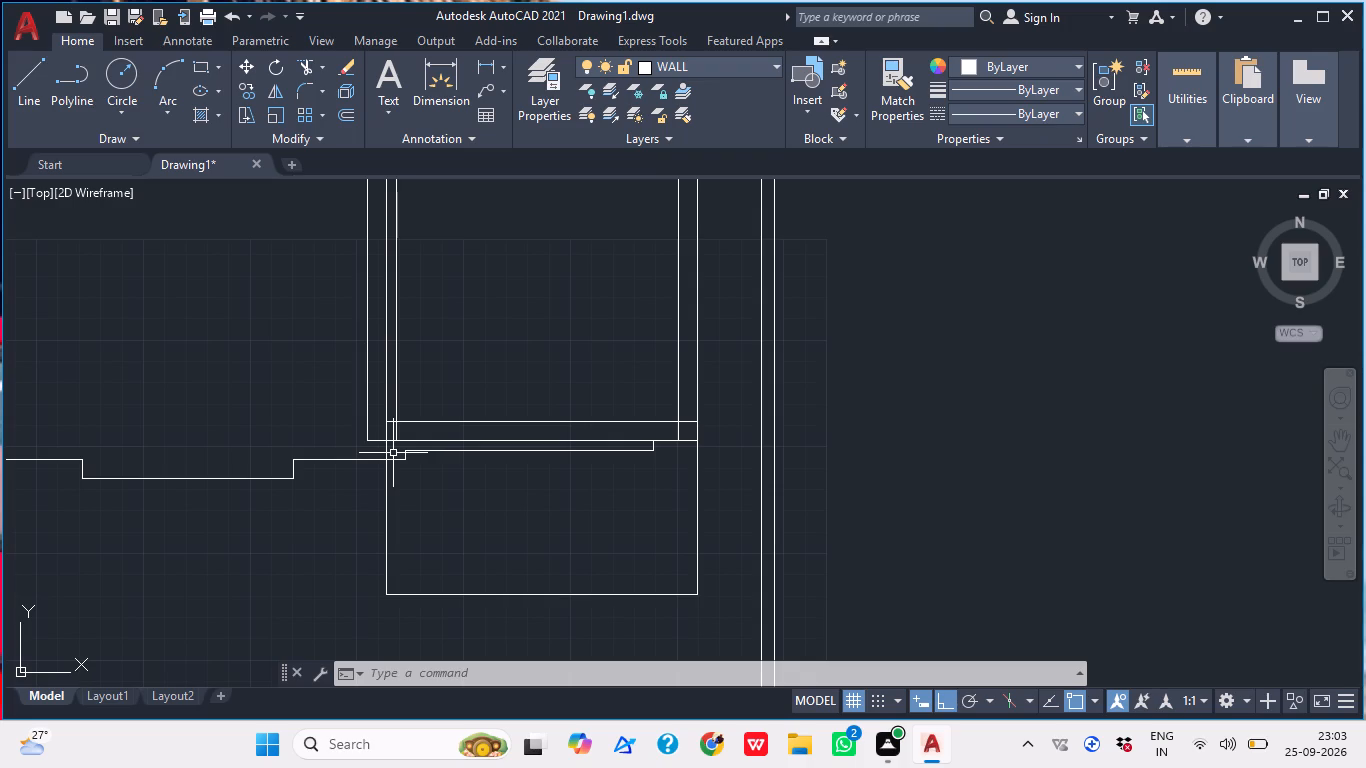
pyautogui.scroll(-2, 542, 449)
pyautogui.moveTo(545, 458); pyautogui.dragTo(496, 481, button='middle')
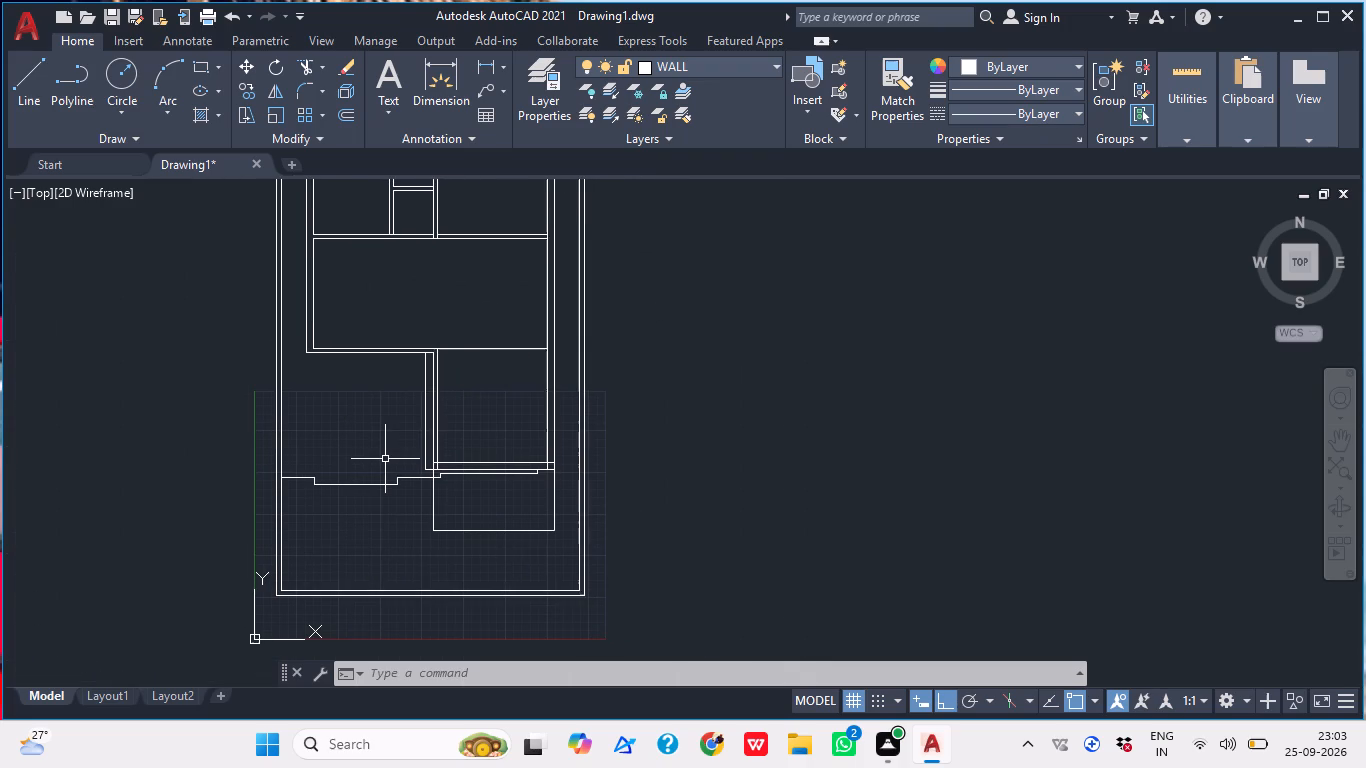
pyautogui.scroll(2, 313, 467)
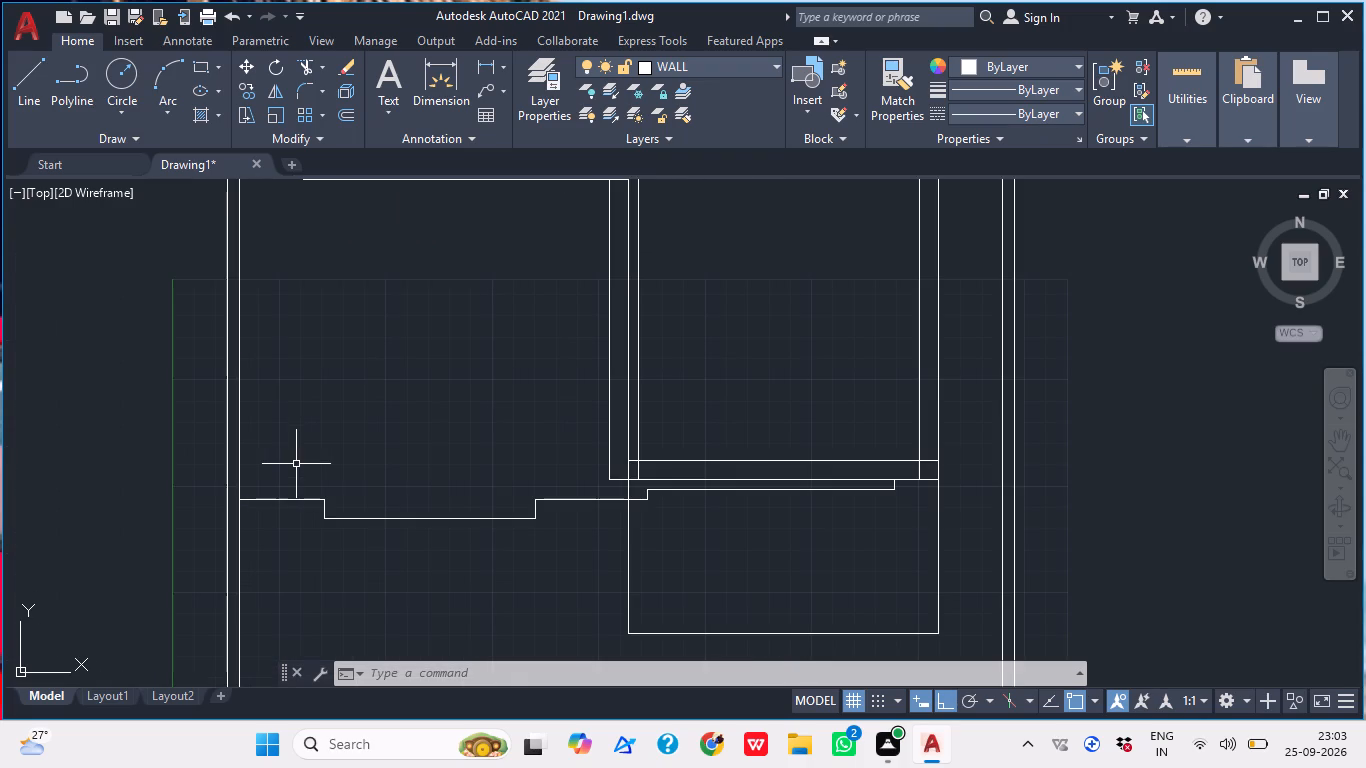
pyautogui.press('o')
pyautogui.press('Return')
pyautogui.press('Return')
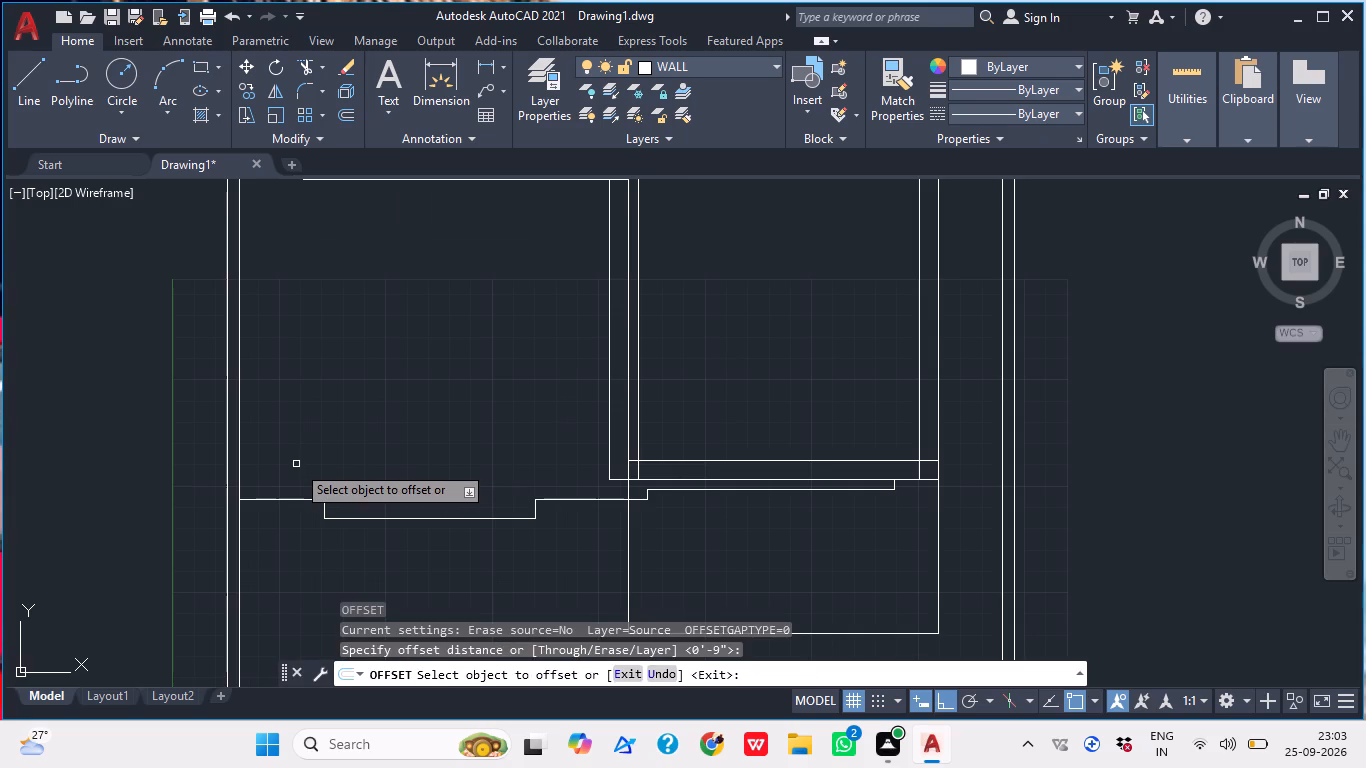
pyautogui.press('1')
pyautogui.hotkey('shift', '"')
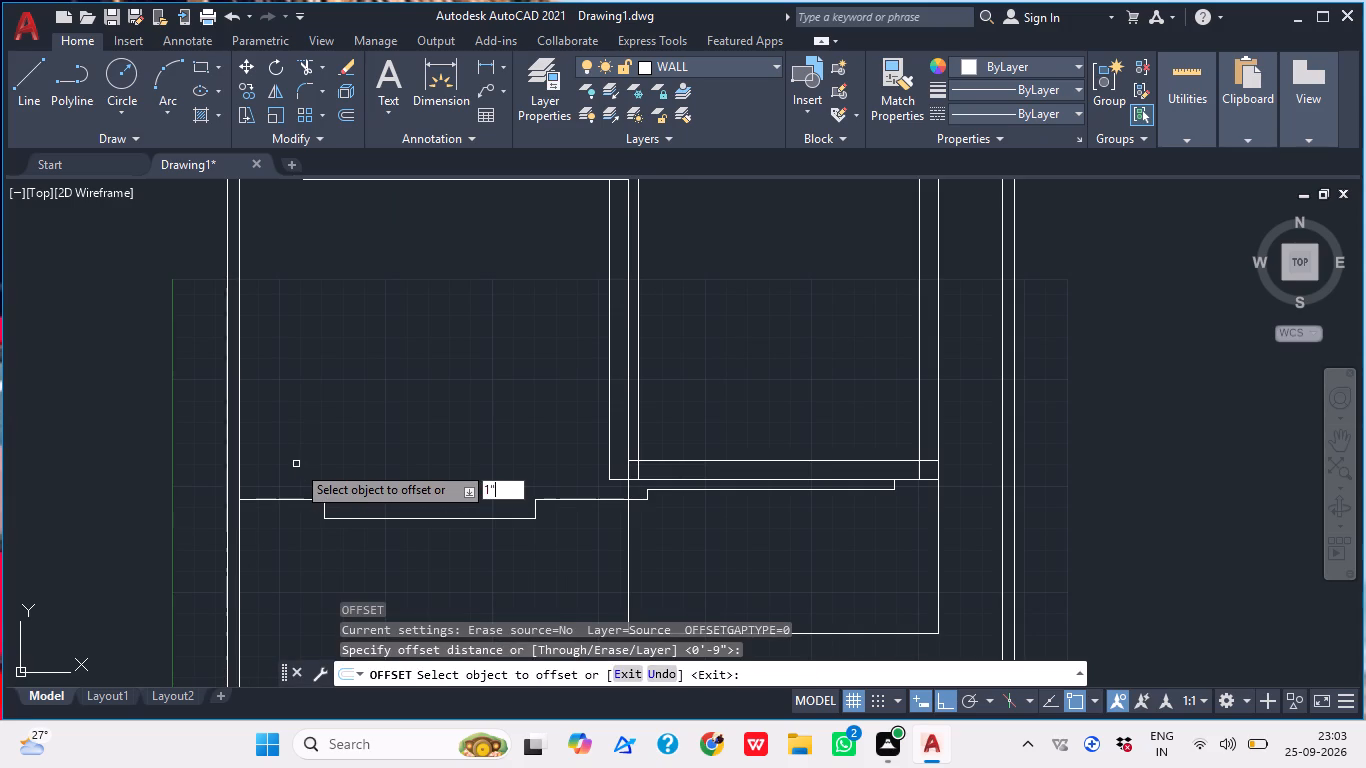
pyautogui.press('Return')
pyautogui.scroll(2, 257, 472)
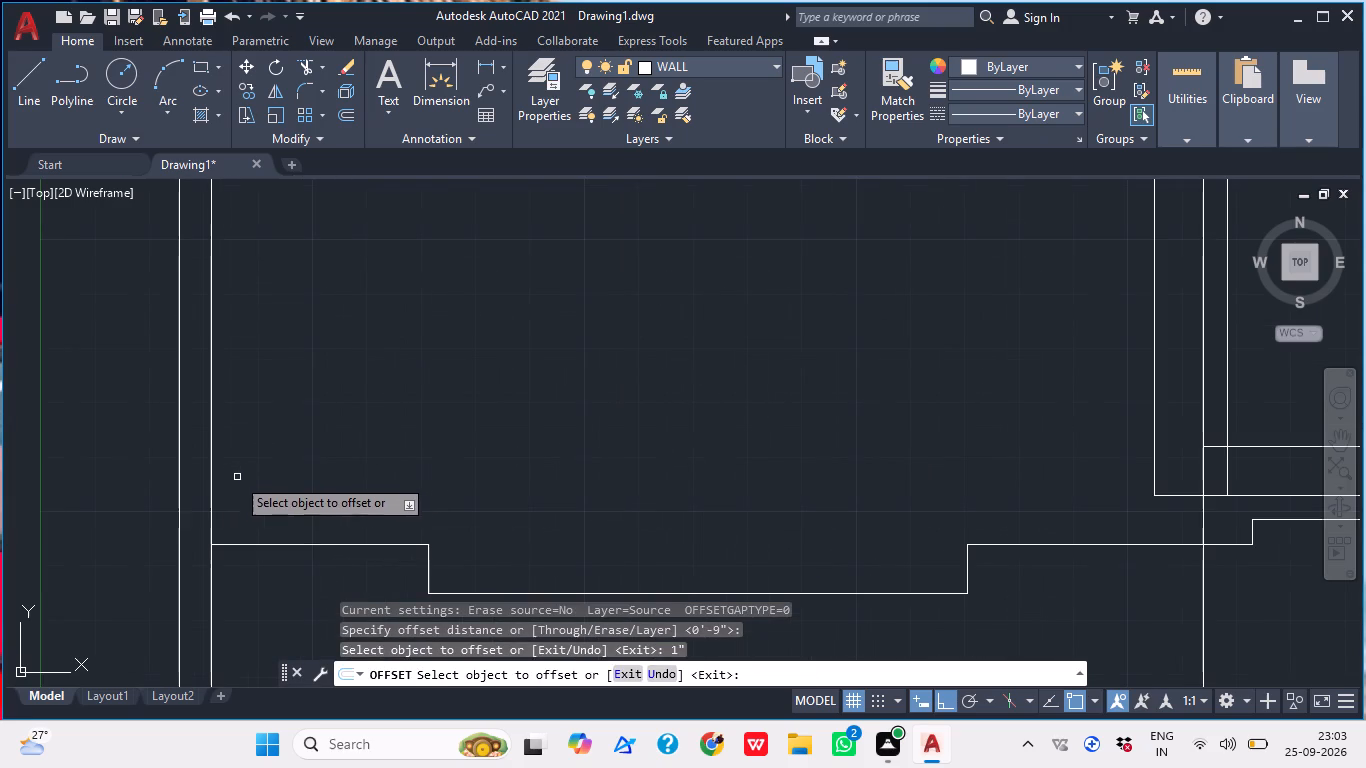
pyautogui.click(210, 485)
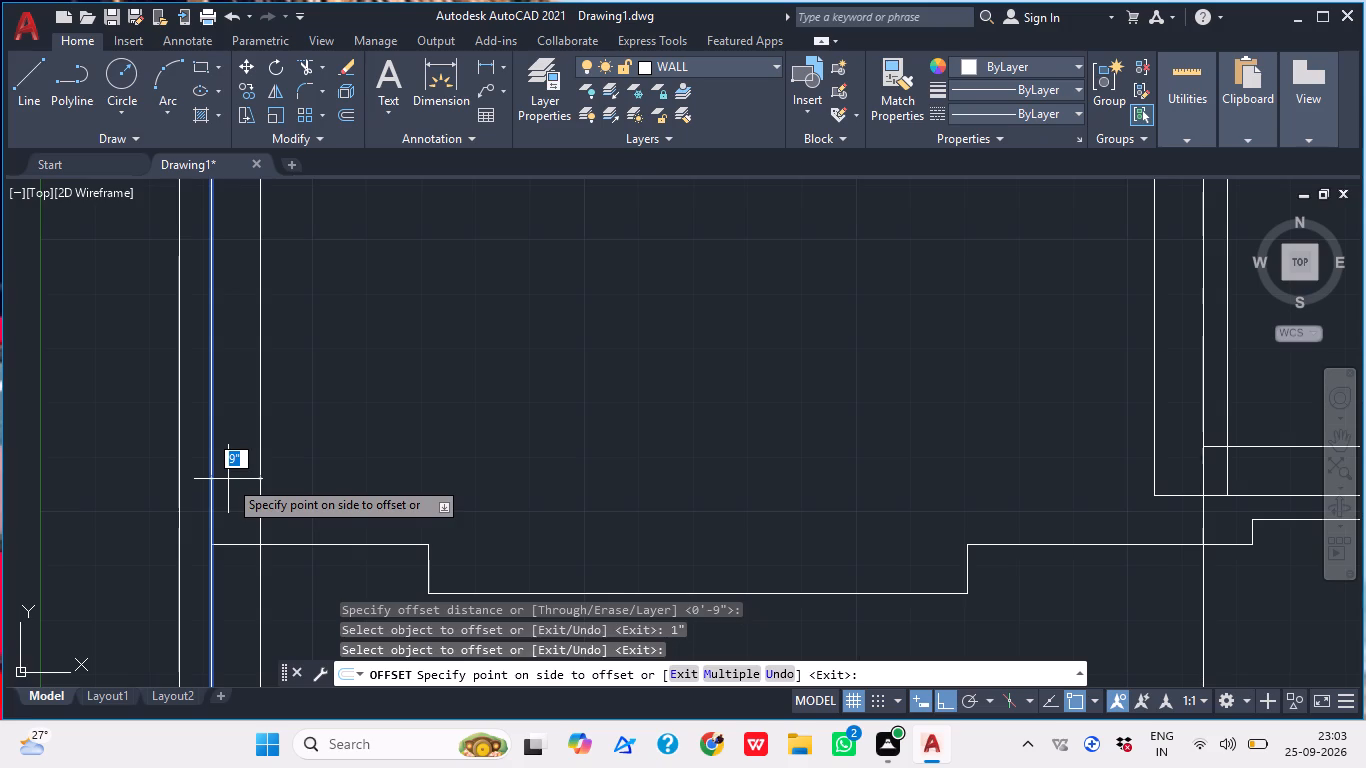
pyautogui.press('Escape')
# Offset the inner line of the left boundary wall 1" toward the inside of the plan.
pyautogui.press('o')
pyautogui.press('space')
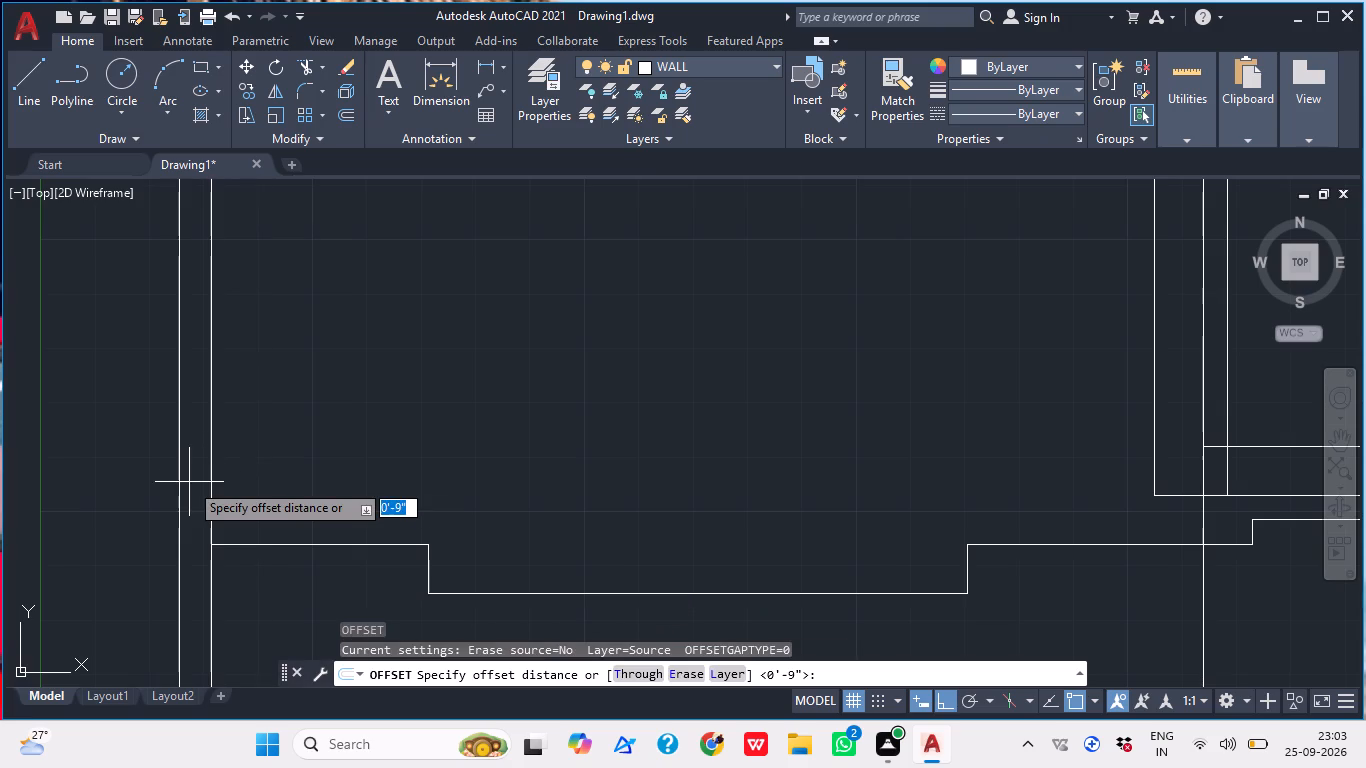
pyautogui.press('1')
pyautogui.hotkey('shift', '"')
pyautogui.press('Return')
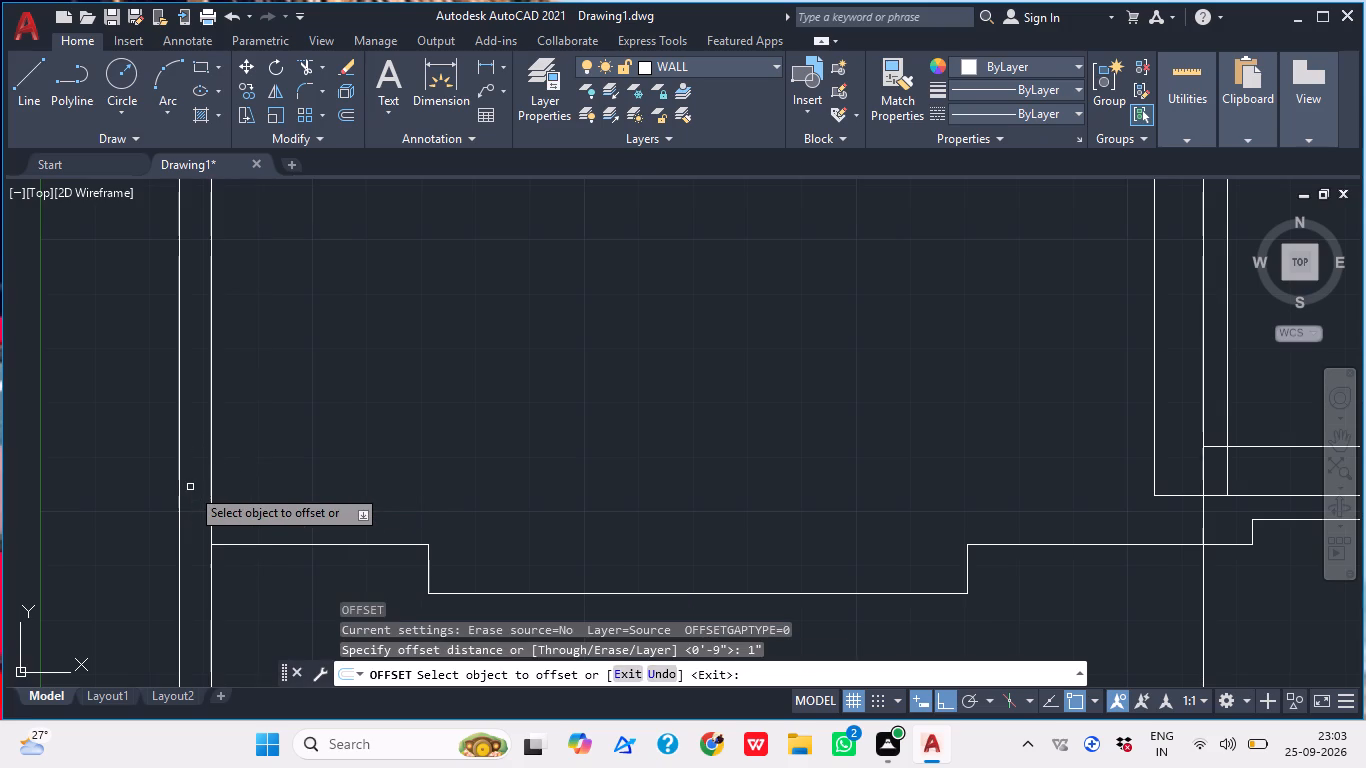
pyautogui.scroll(2, 231, 486)
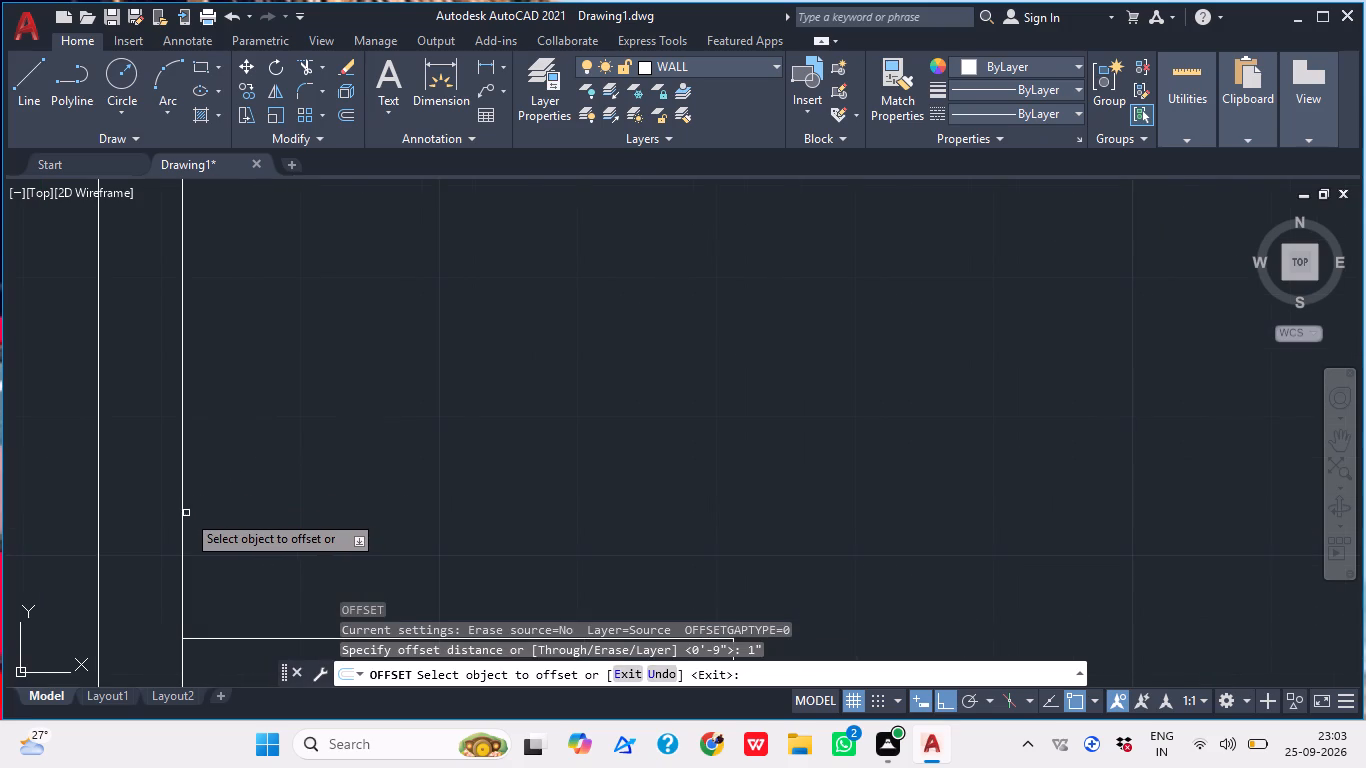
pyautogui.click(183, 513)
pyautogui.click(203, 505)
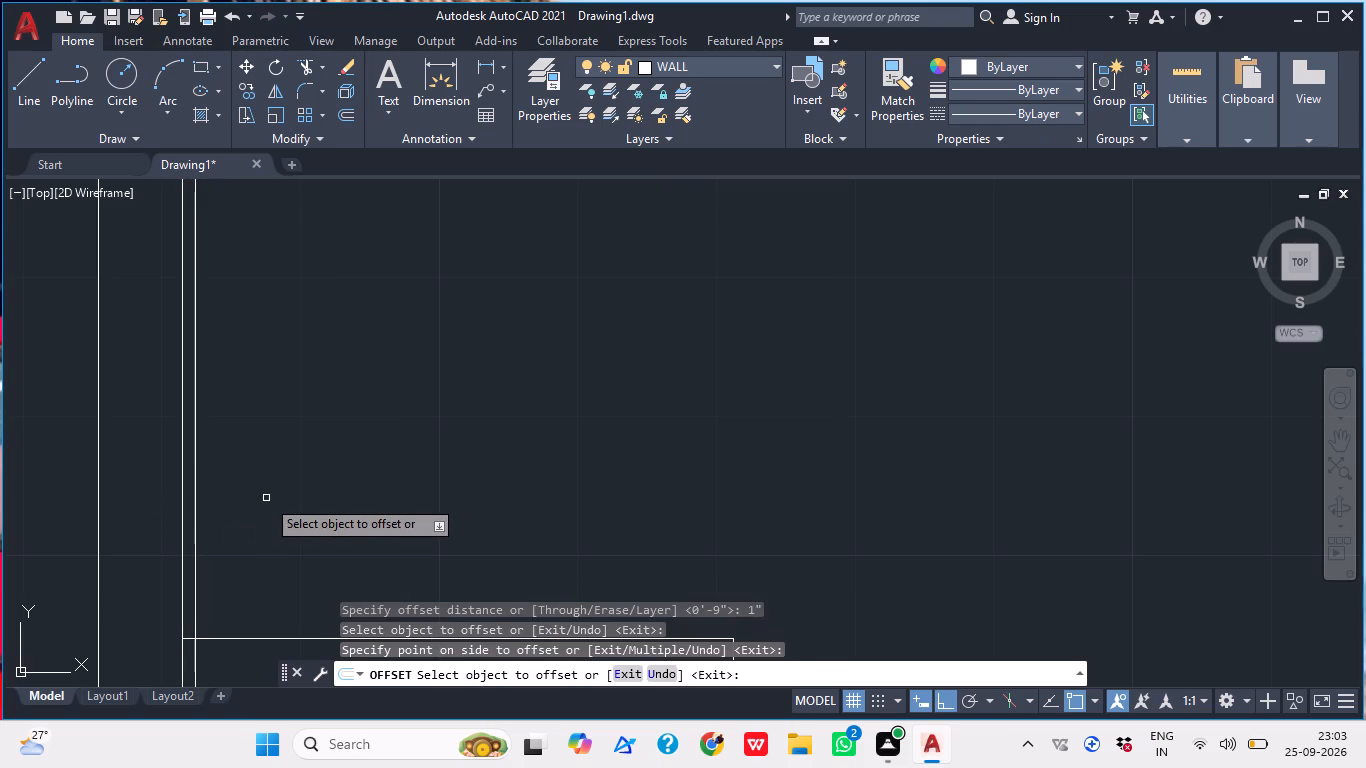
pyautogui.press('Escape')
# Trim the part of the new 1" offset line that runs below the stepped line.
pyautogui.write('TR')
pyautogui.press('space')
pyautogui.moveTo(264, 569); pyautogui.dragTo(246, 451, button='middle')
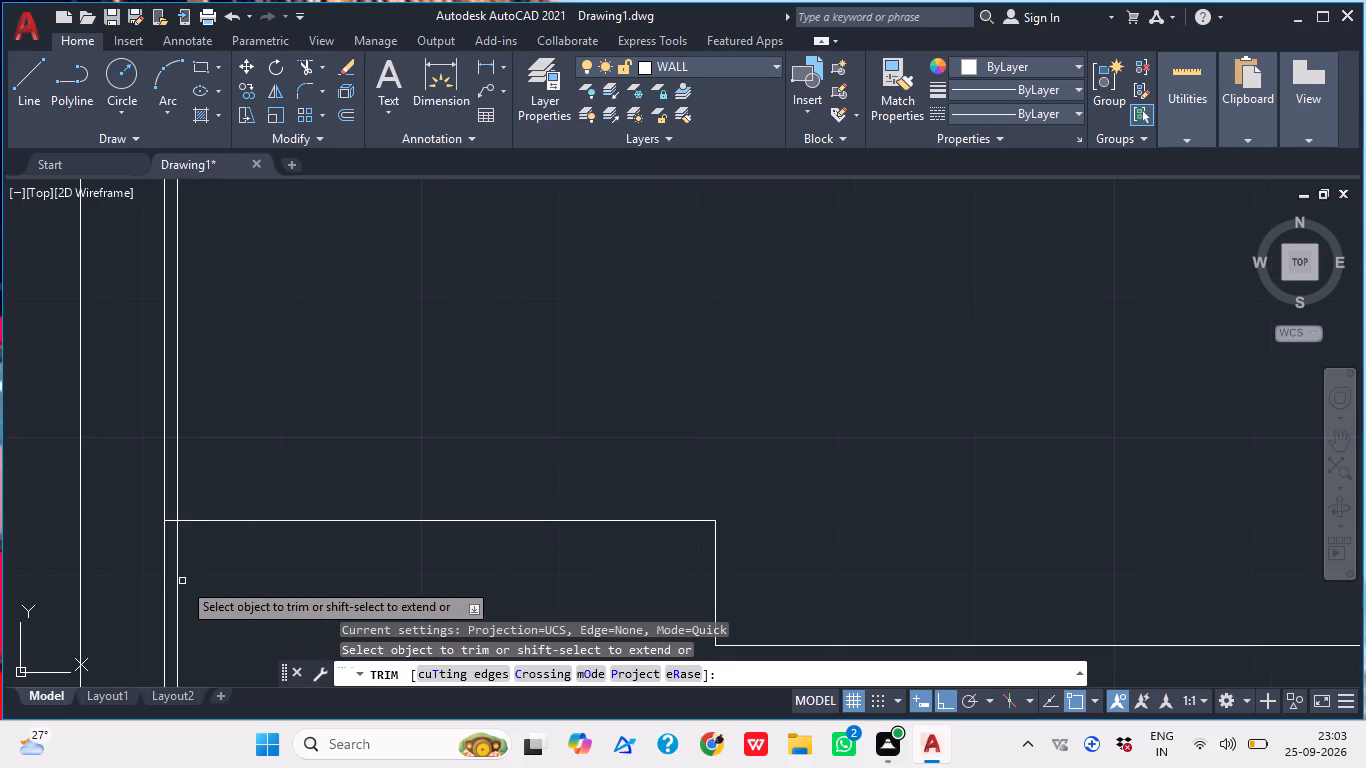
pyautogui.click(179, 581)
pyautogui.press('Escape')
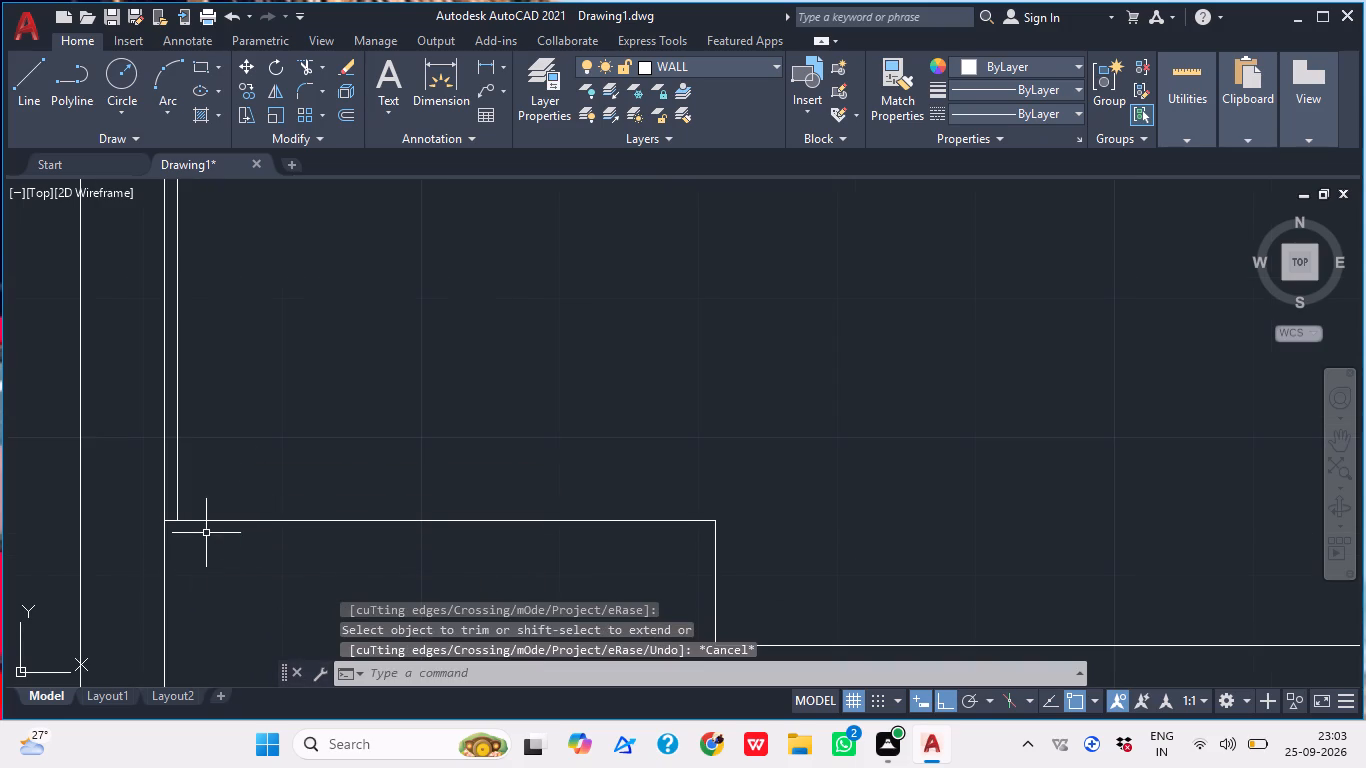
# Trim the short end of the stepped line between the left boundary wall's inner line and the 1" offset line.
pyautogui.press('t')
pyautogui.press('r')
pyautogui.press('space')
pyautogui.scroll(3, 149, 511)
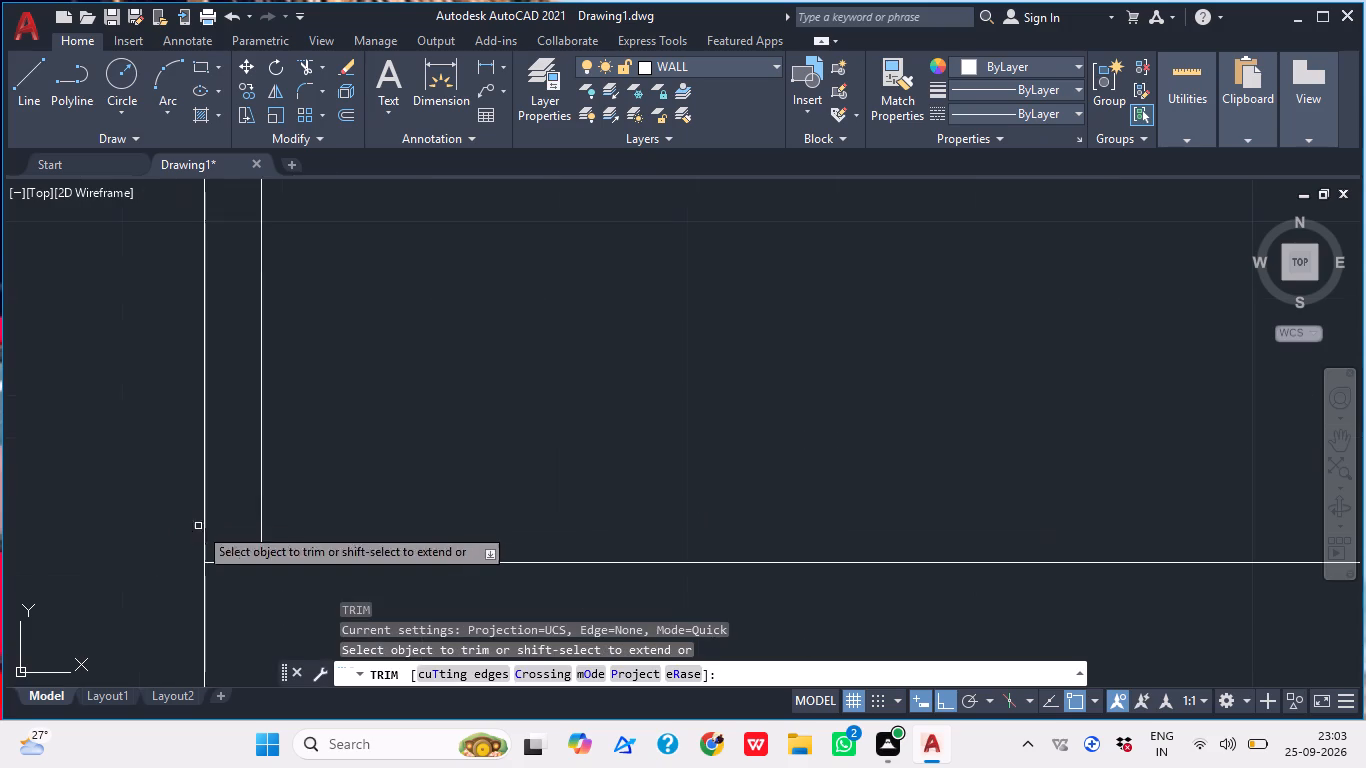
pyautogui.click(239, 568)
pyautogui.click(233, 548)
pyautogui.press('Escape')
pyautogui.scroll(-2, 290, 524)
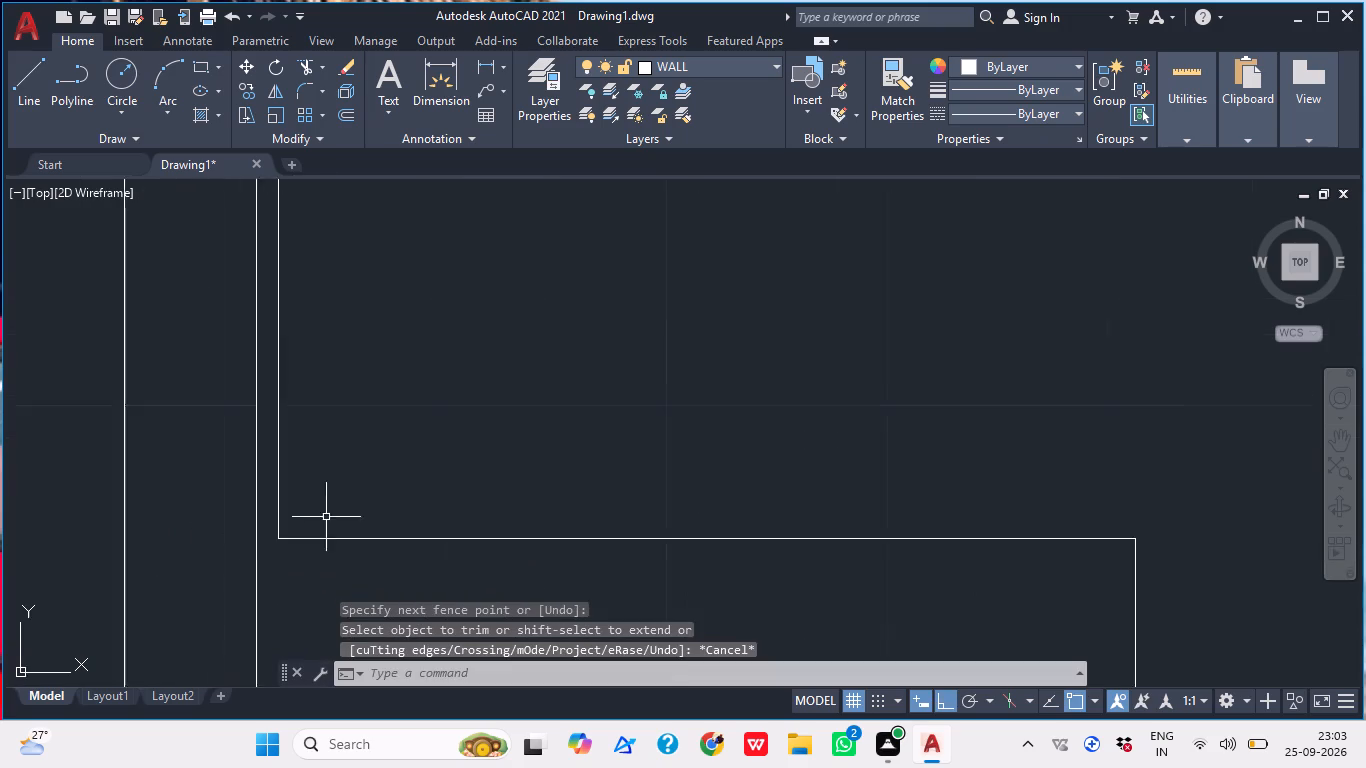
# Offset the 1" offset line along the left boundary wall by 1'2" toward the rooms.
pyautogui.scroll(1, 335, 509)
pyautogui.scroll(-3, 335, 509)
pyautogui.moveTo(362, 497); pyautogui.dragTo(244, 594, button='middle')
pyautogui.scroll(-4, 270, 530)
pyautogui.moveTo(267, 504); pyautogui.dragTo(218, 591, button='middle')
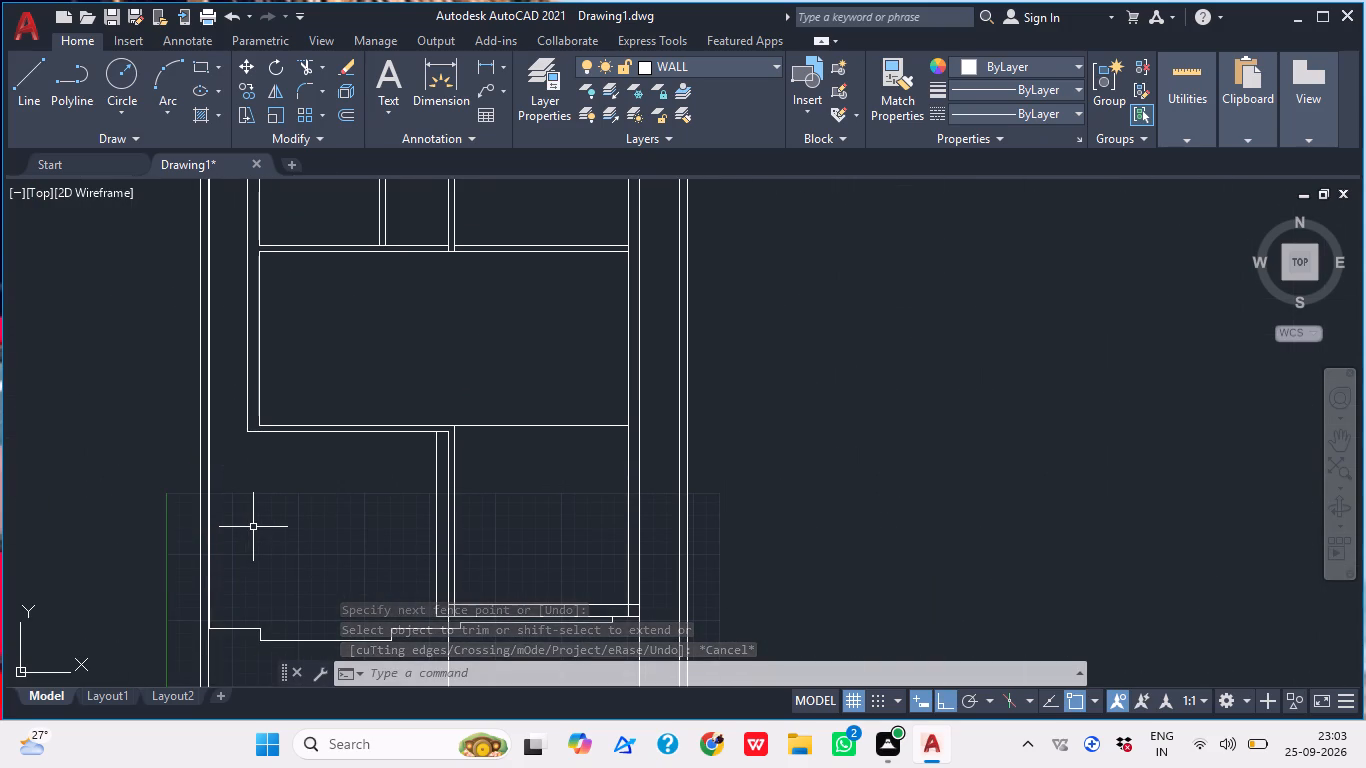
pyautogui.scroll(1, 193, 412)
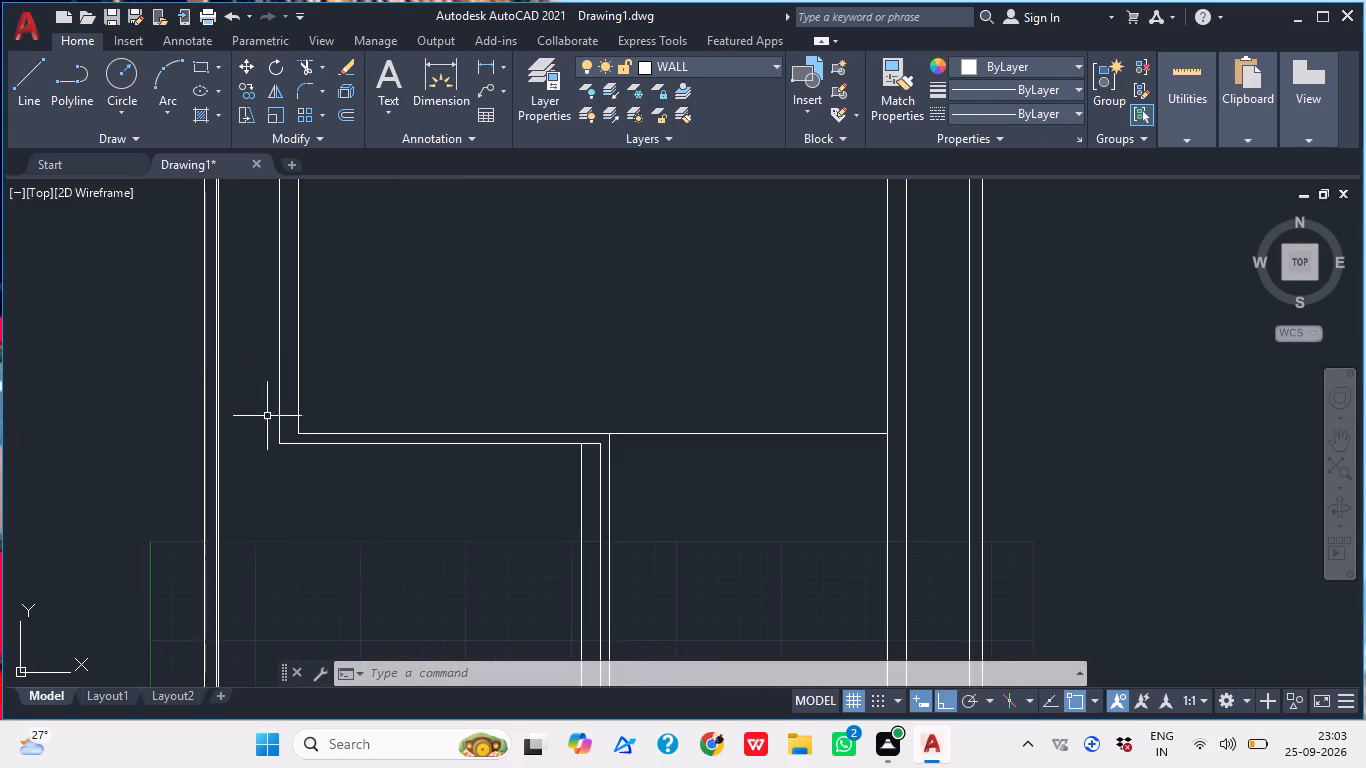
pyautogui.scroll(3, 267, 423)
pyautogui.moveTo(262, 432); pyautogui.dragTo(255, 466, button='middle')
pyautogui.middleClick(198, 488)
pyautogui.write('O')
pyautogui.press('space')
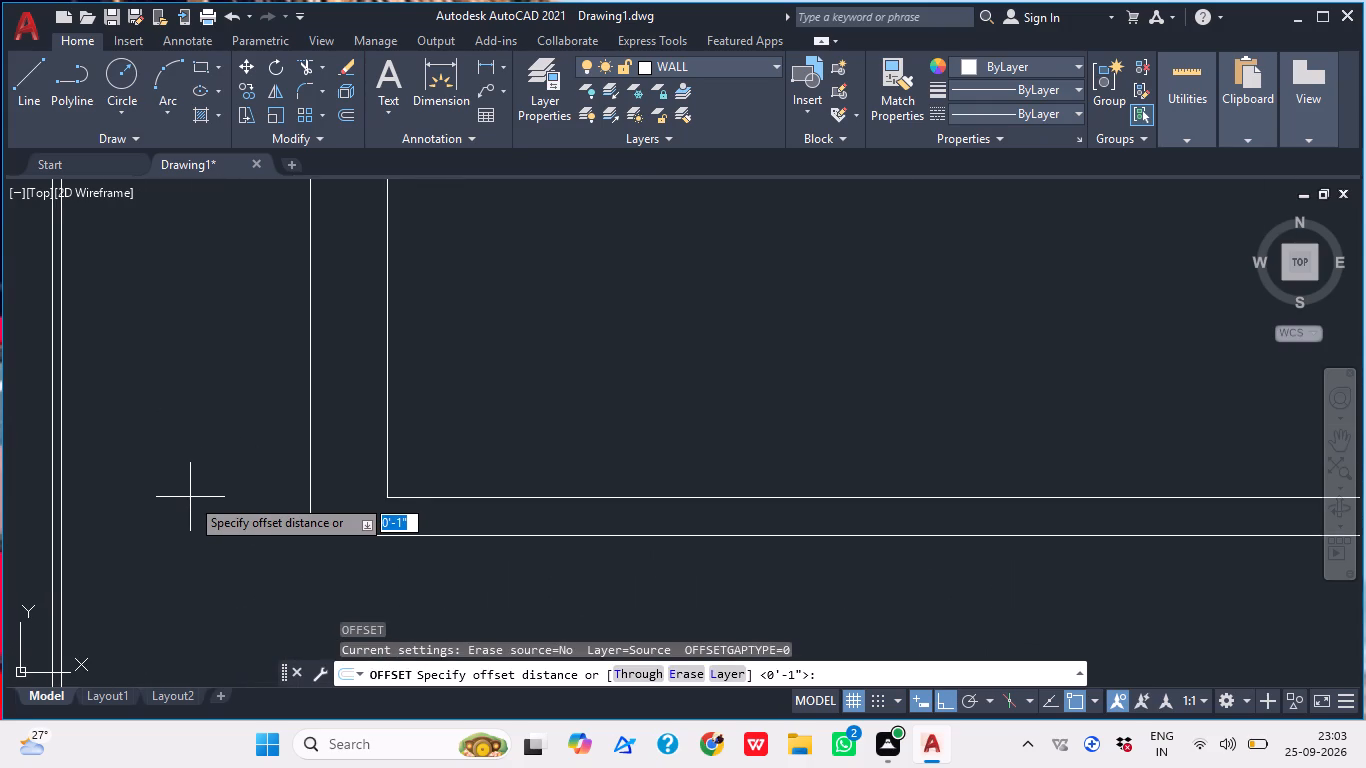
pyautogui.write("1'")
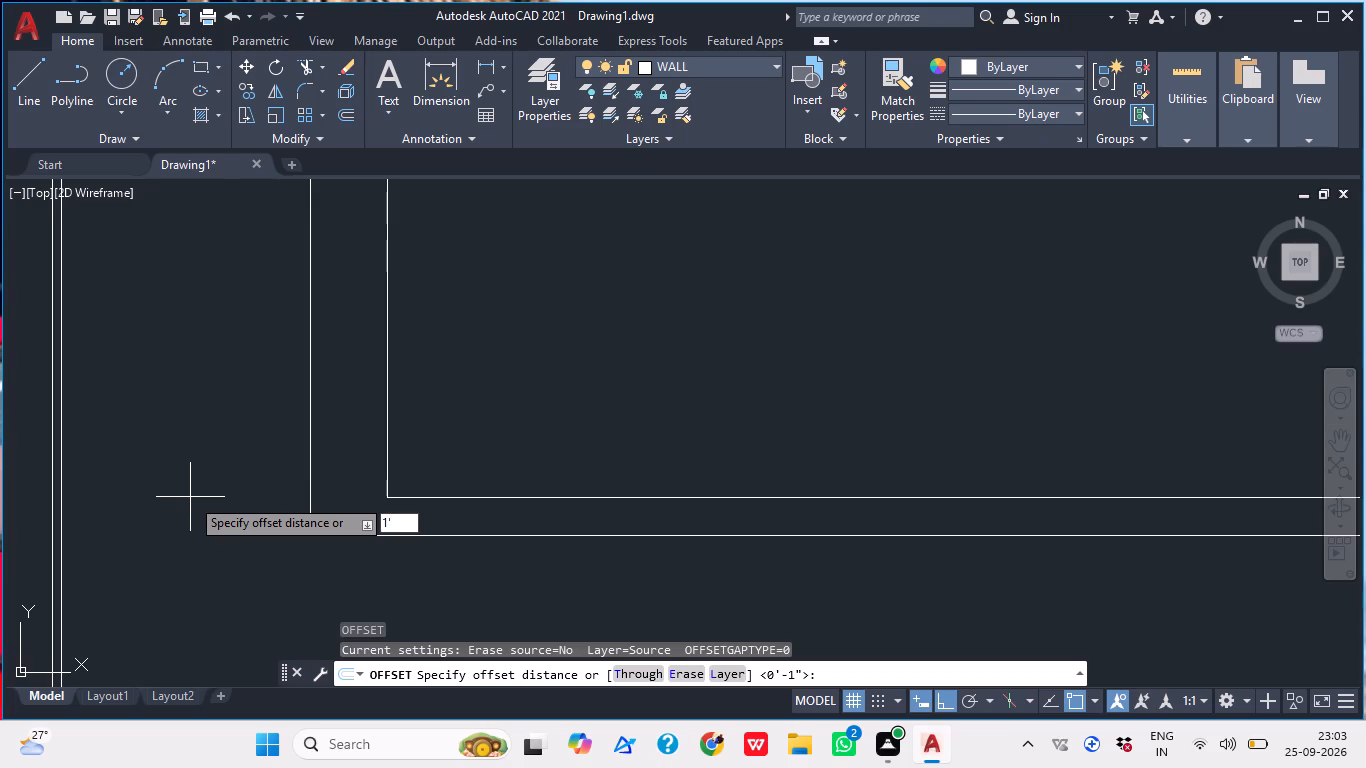
pyautogui.write('4"')
pyautogui.press('BackSpace')
pyautogui.press('BackSpace')
pyautogui.write('2"')
pyautogui.press('Return')
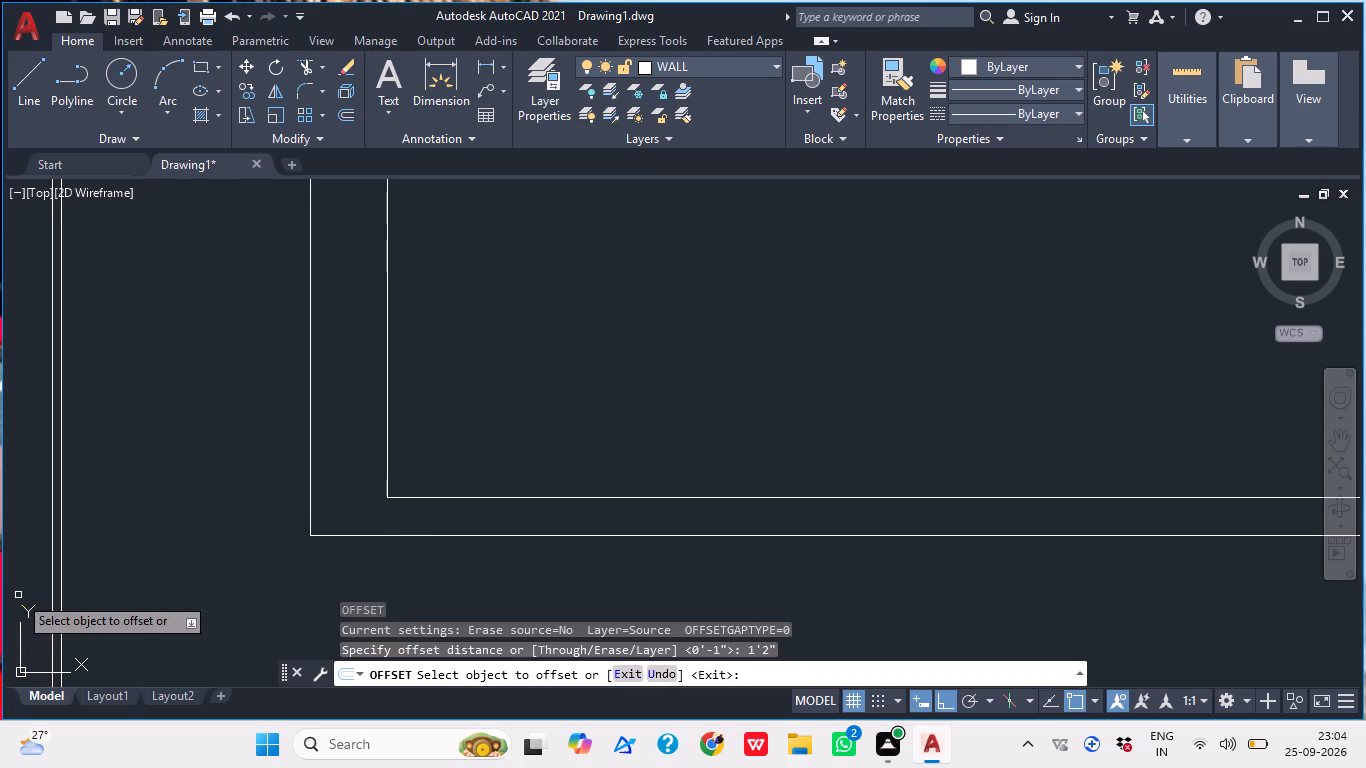
pyautogui.click(62, 525)
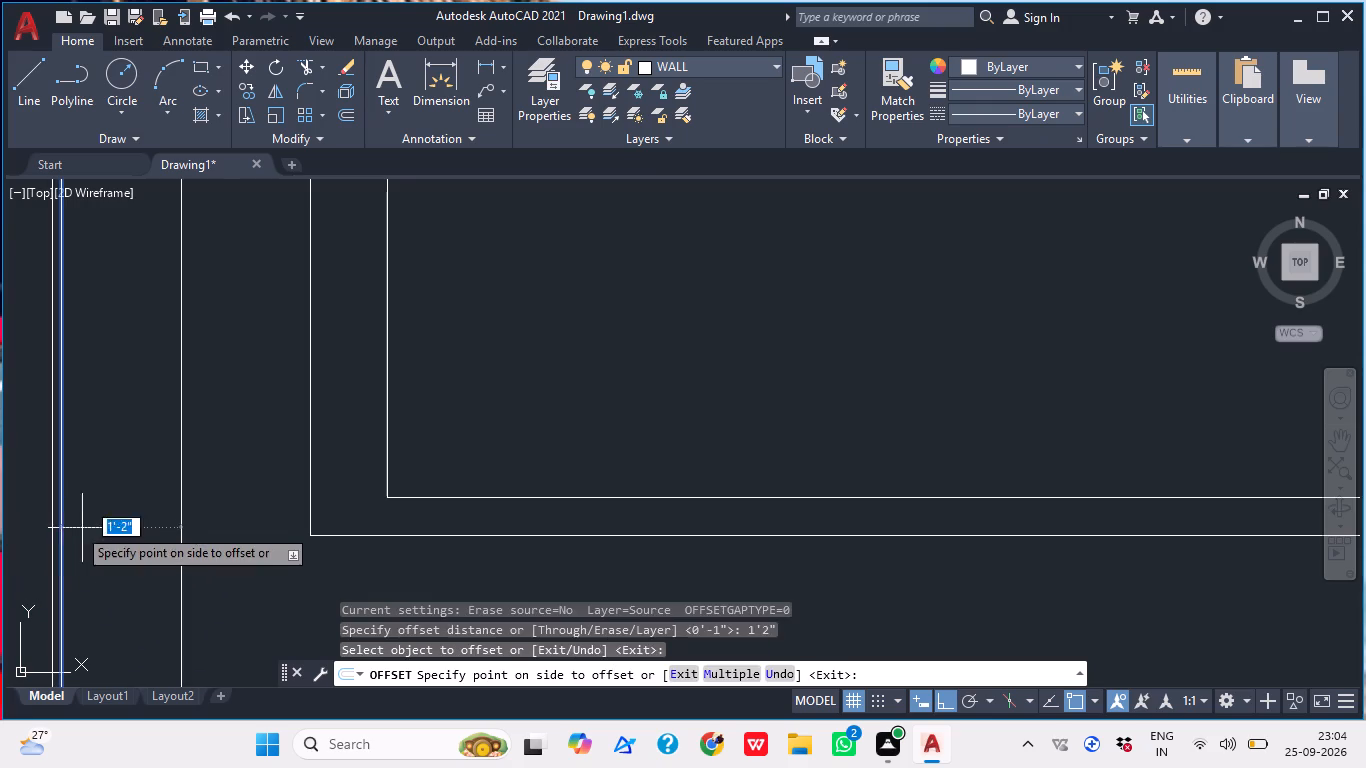
pyautogui.click(117, 527)
pyautogui.press('Escape')
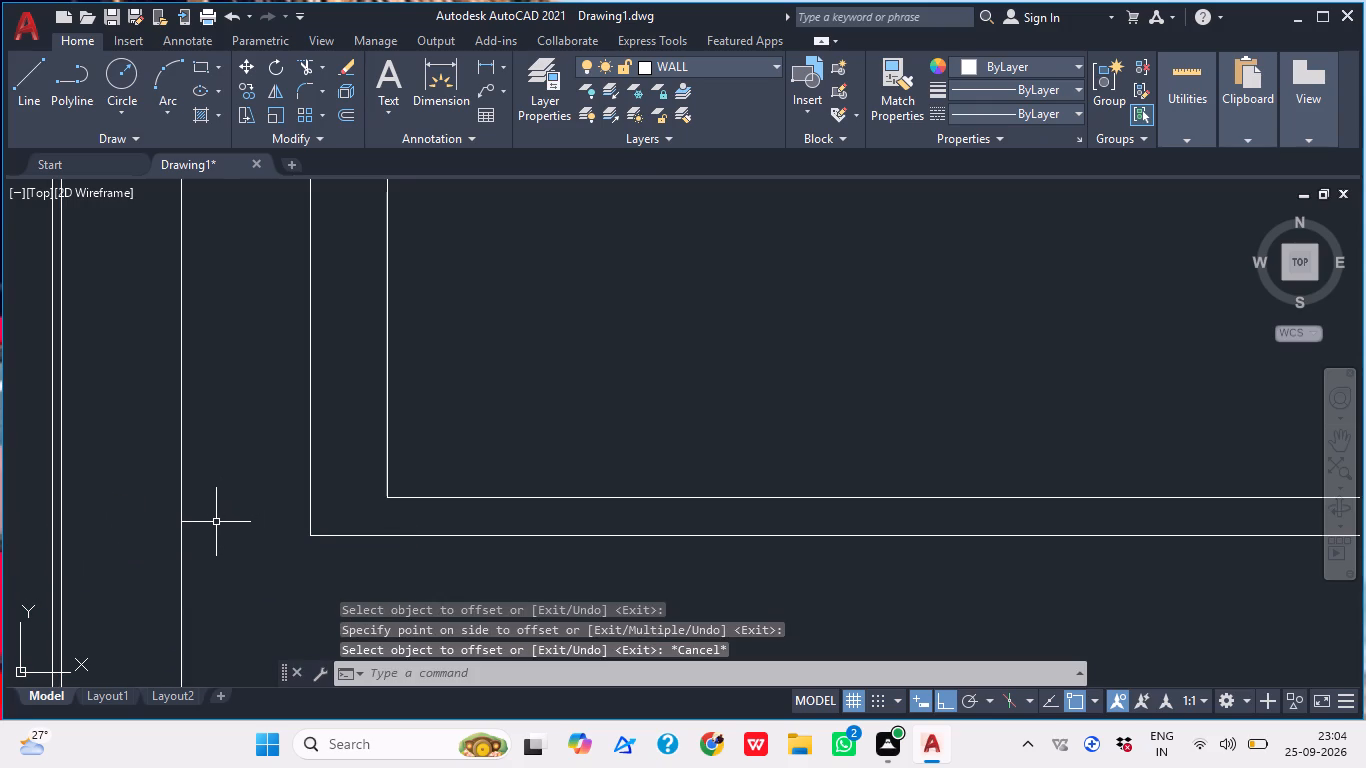
# Extend the middle room's outer bottom wall line left to the inner line of the left boundary wall.
pyautogui.write('EX')
pyautogui.press('space')
pyautogui.click(322, 546)
pyautogui.click(337, 515)
pyautogui.click(268, 547)
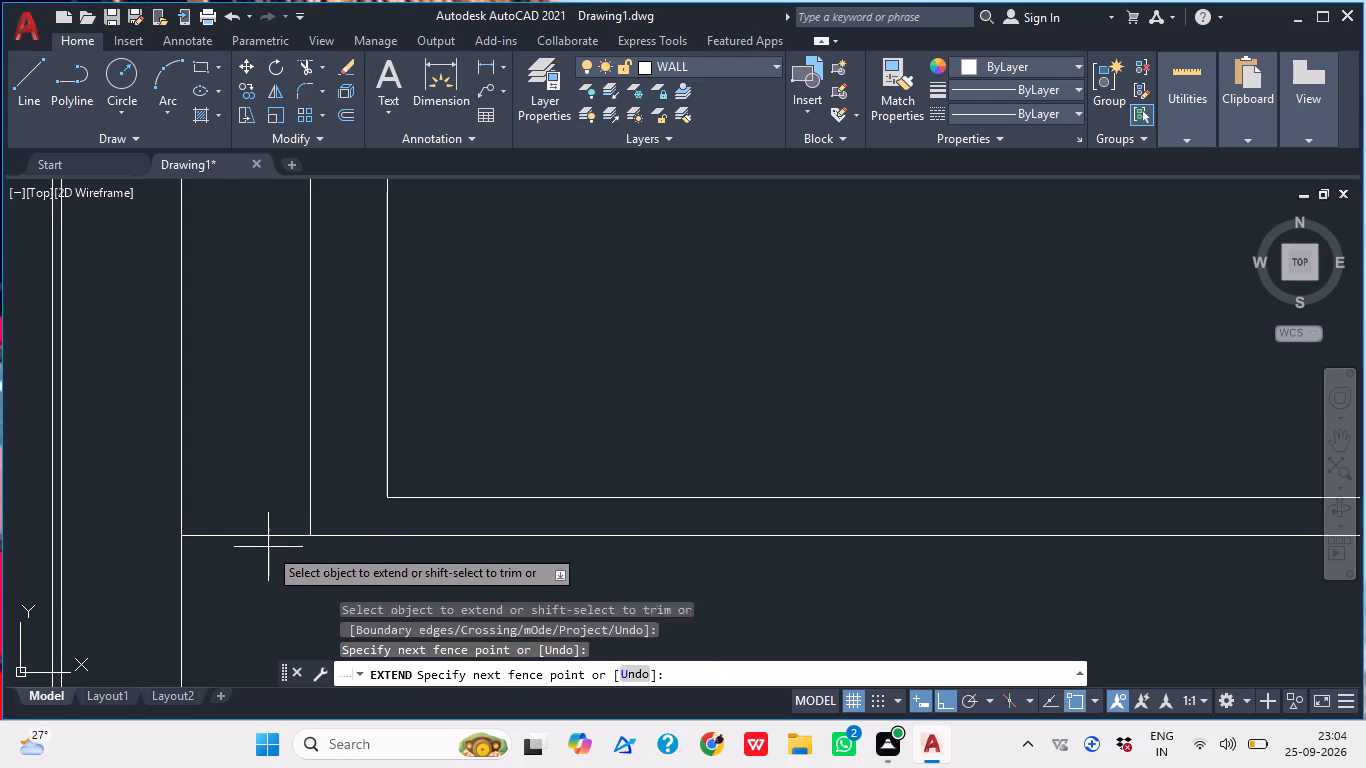
pyautogui.click(225, 519)
pyautogui.click(126, 547)
pyautogui.click(110, 532)
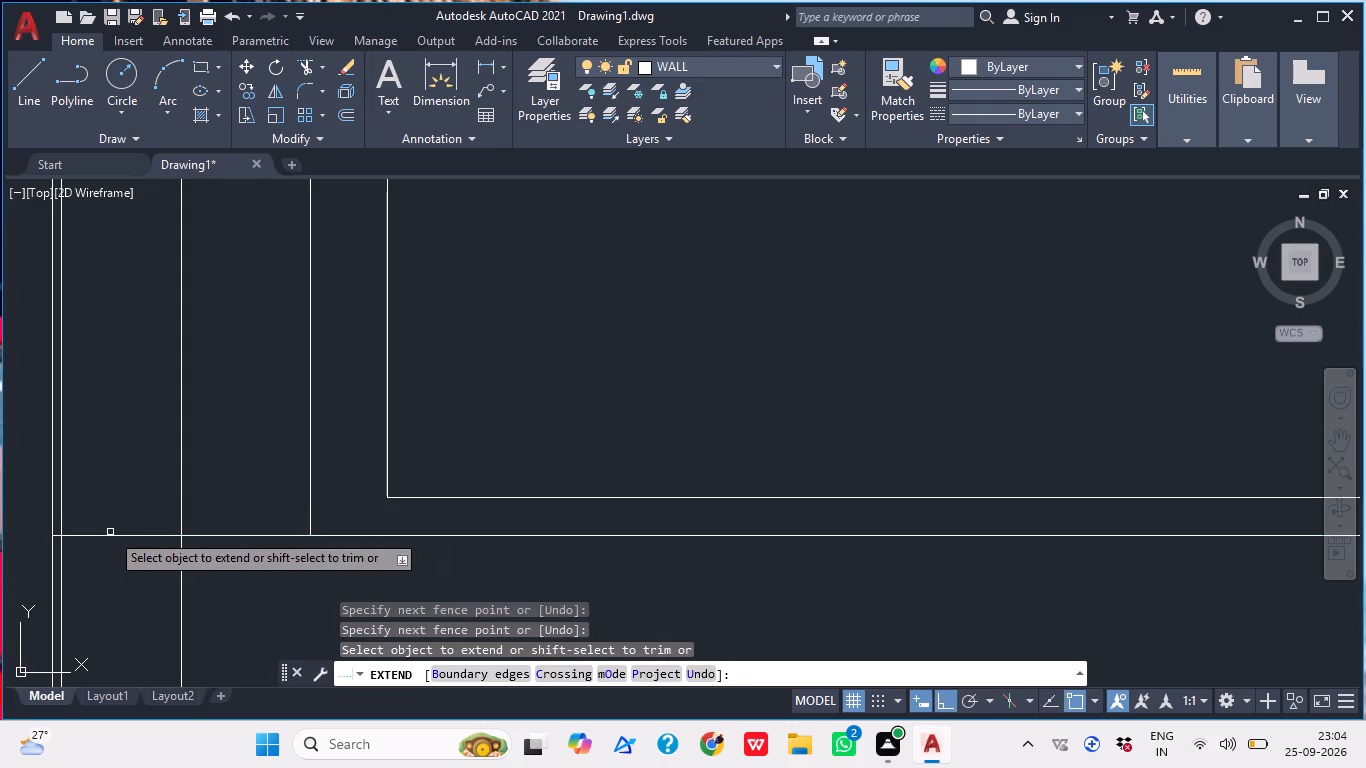
pyautogui.press('Escape')
# Trim the part of the 1" offset line that runs above the extended bottom wall line.
pyautogui.write('TR')
pyautogui.press('space')
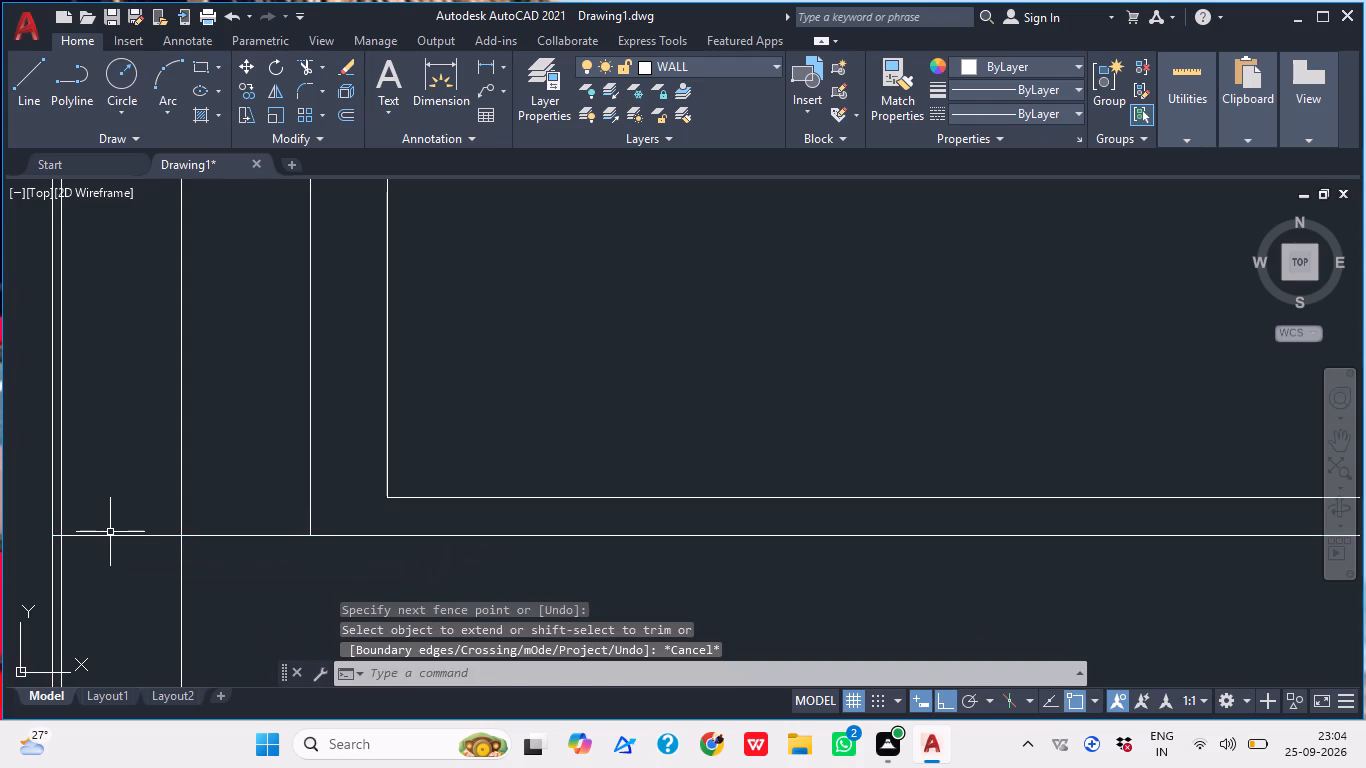
pyautogui.scroll(2, 70, 518)
pyautogui.click(40, 539)
pyautogui.click(66, 535)
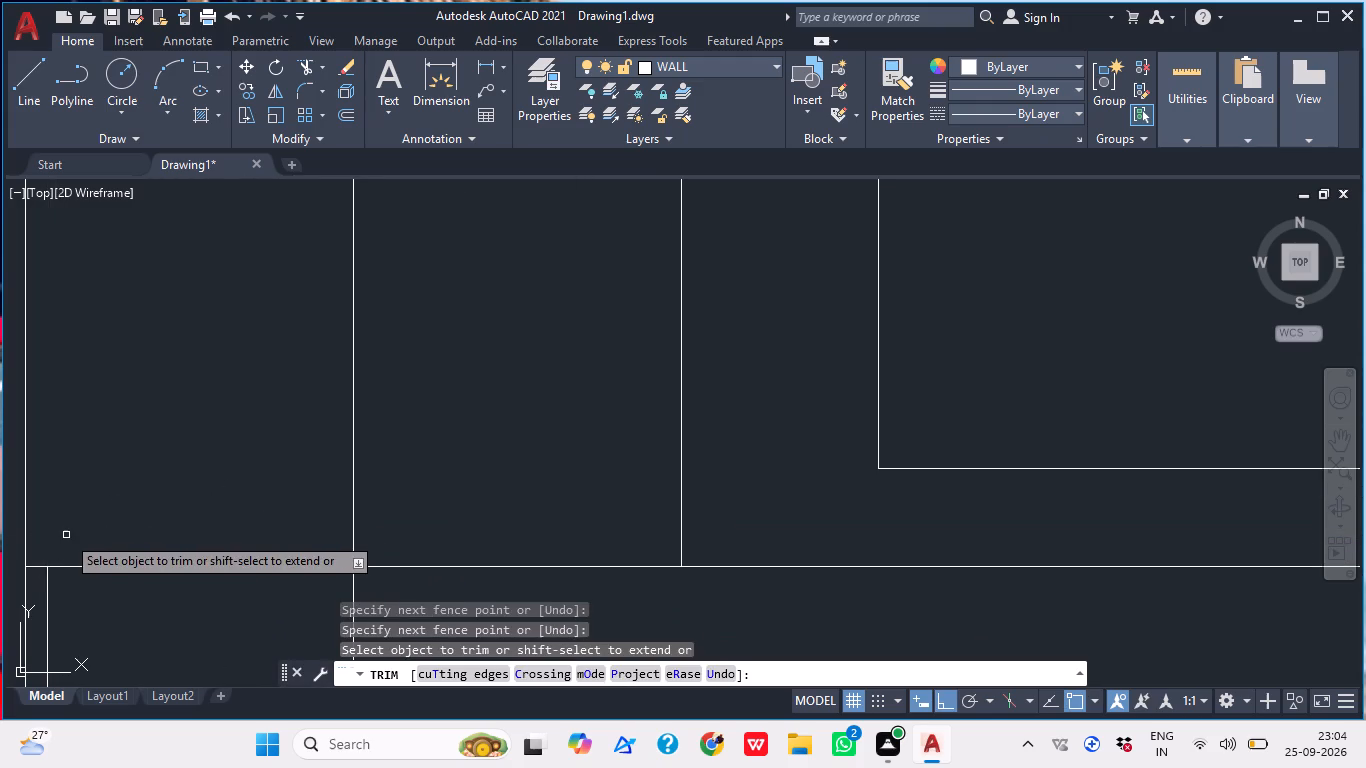
pyautogui.press('Escape')
# Trim the extended wall line between the 1'2" offset line and the middle room's outer lower-left corner.
pyautogui.scroll(-1, 257, 528)
pyautogui.moveTo(251, 537); pyautogui.dragTo(242, 548, button='middle')
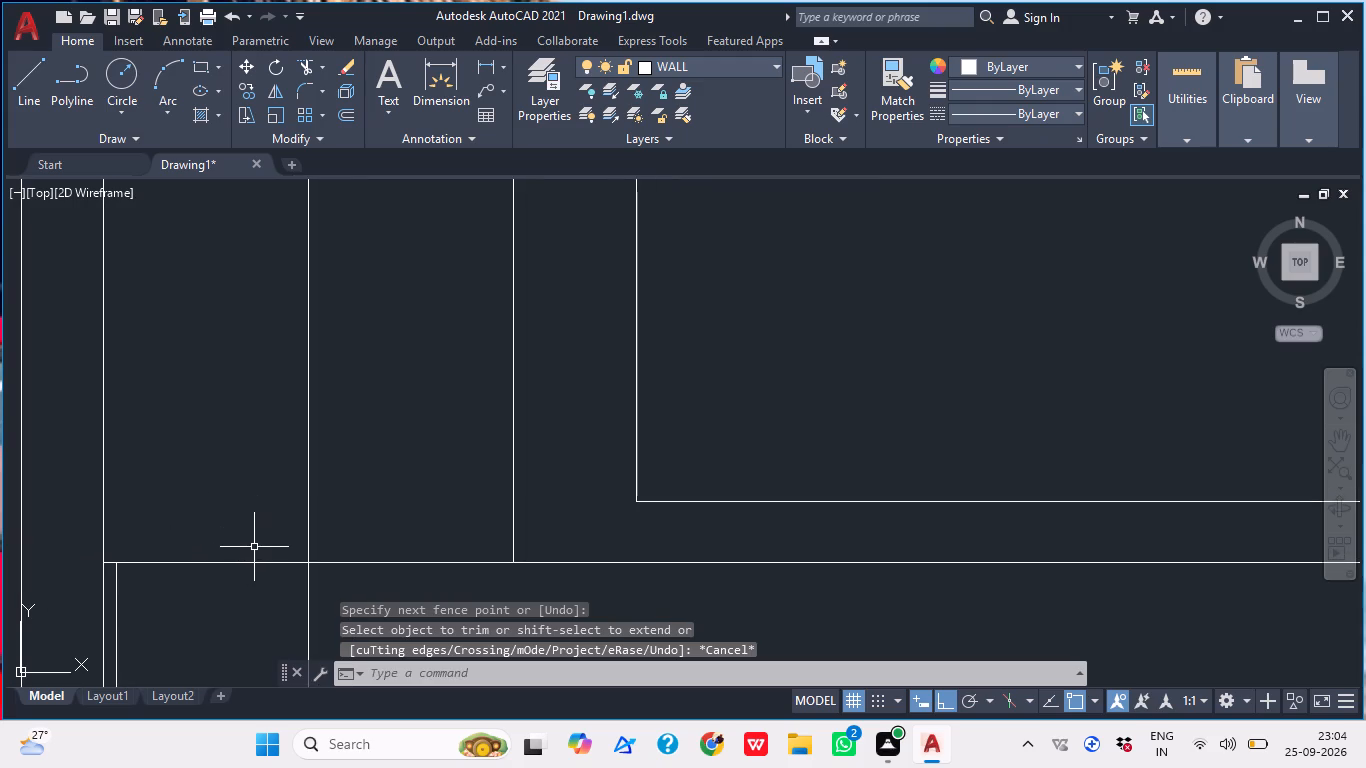
pyautogui.write('TR')
pyautogui.press('space')
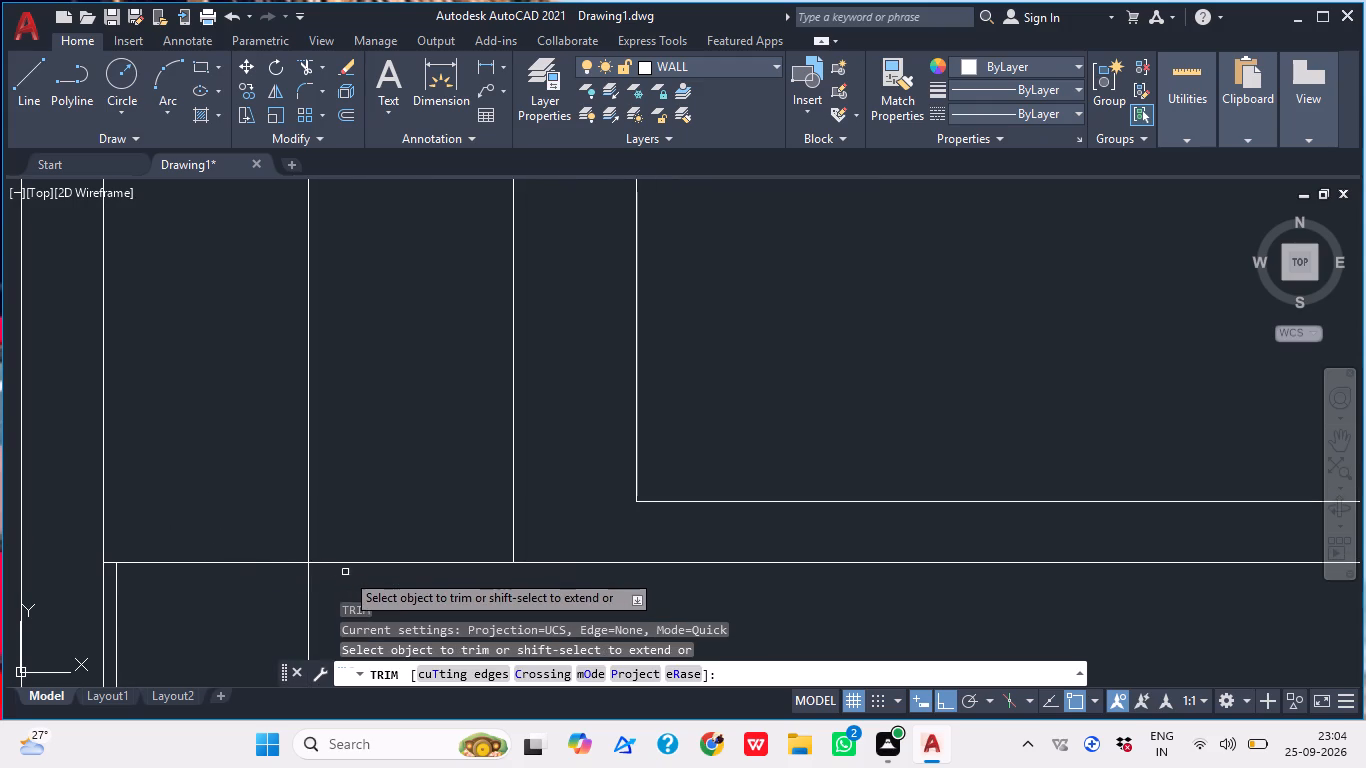
pyautogui.click(345, 572)
pyautogui.click(347, 539)
# Trim the part of the 1'2" offset line that runs below the short horizontal line from the boundary wall.
pyautogui.scroll(-3, 354, 507)
pyautogui.moveTo(366, 556); pyautogui.dragTo(338, 518, button='middle')
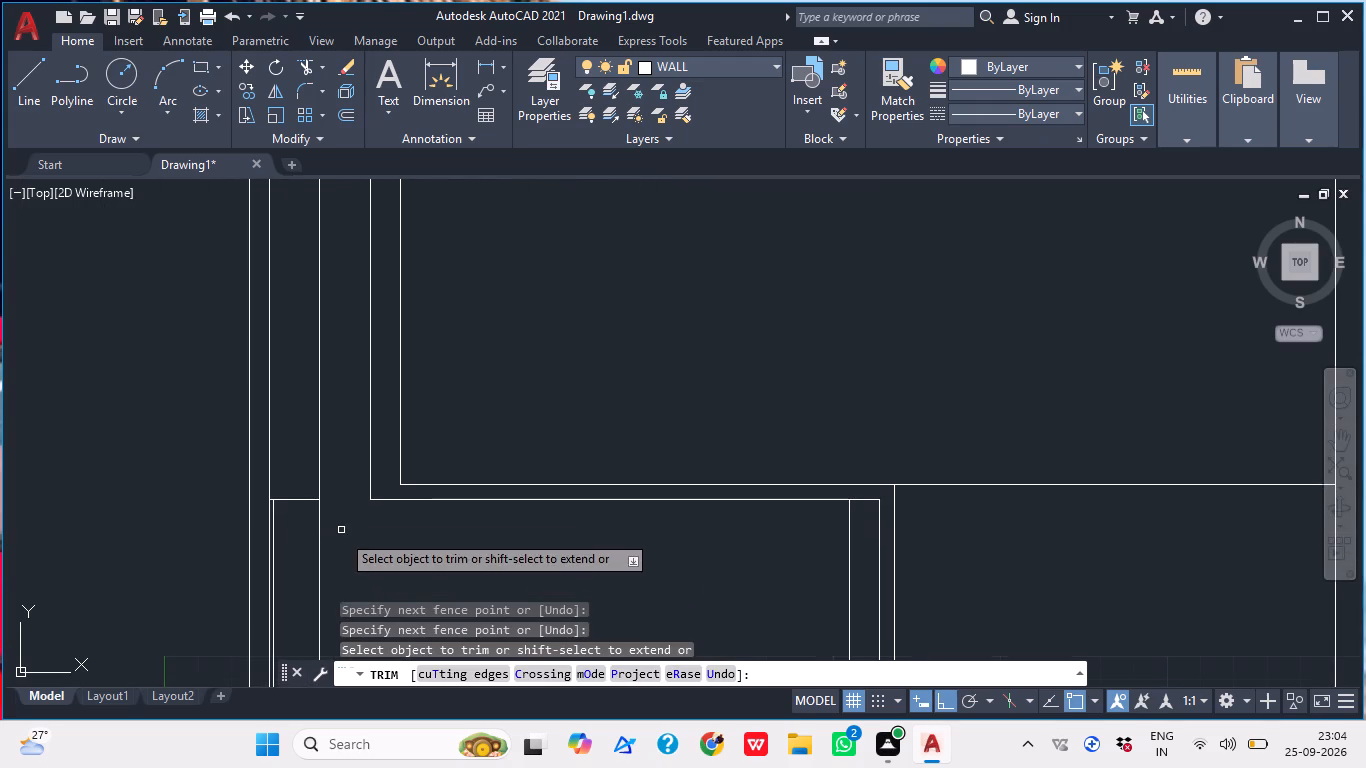
pyautogui.click(343, 538)
pyautogui.click(316, 541)
pyautogui.scroll(-4, 328, 527)
pyautogui.moveTo(335, 499); pyautogui.dragTo(316, 574, button='middle')
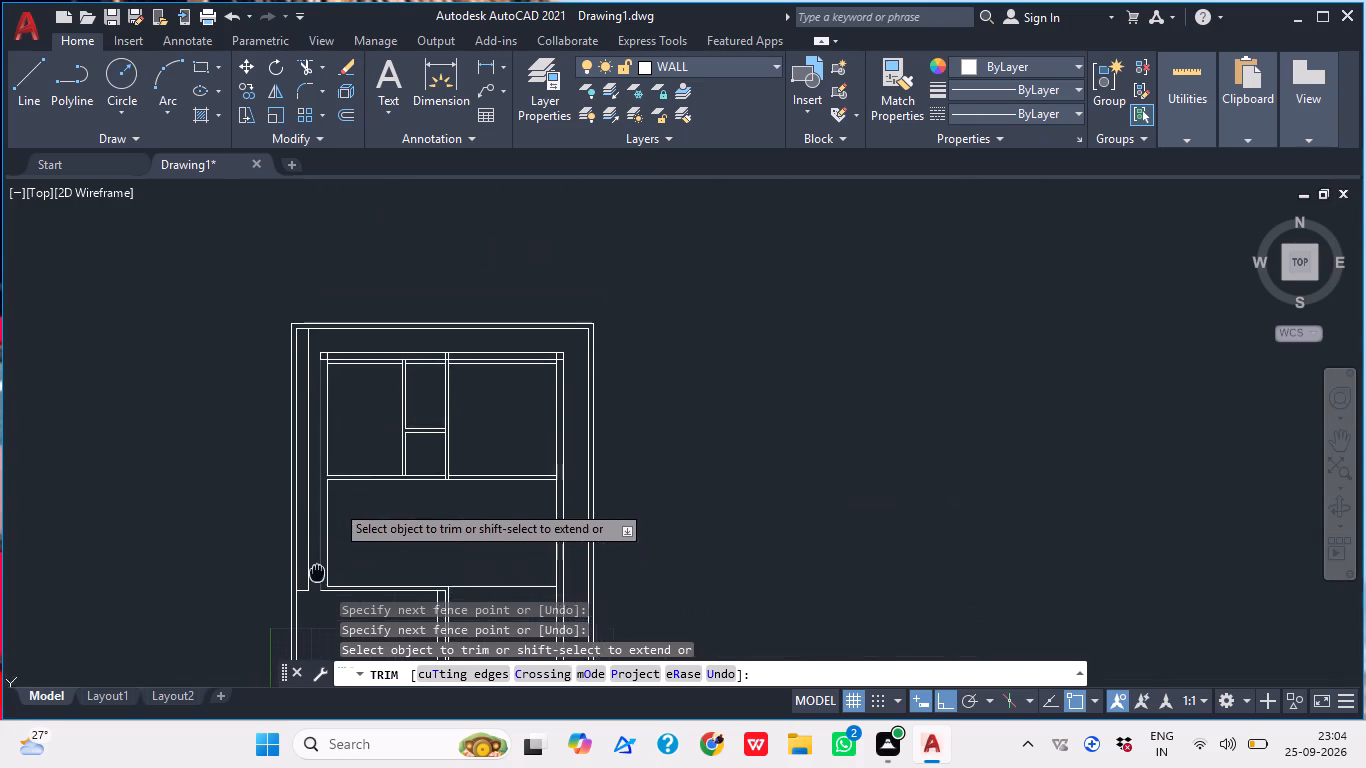
pyautogui.moveTo(316, 574); pyautogui.dragTo(313, 578, button='middle')
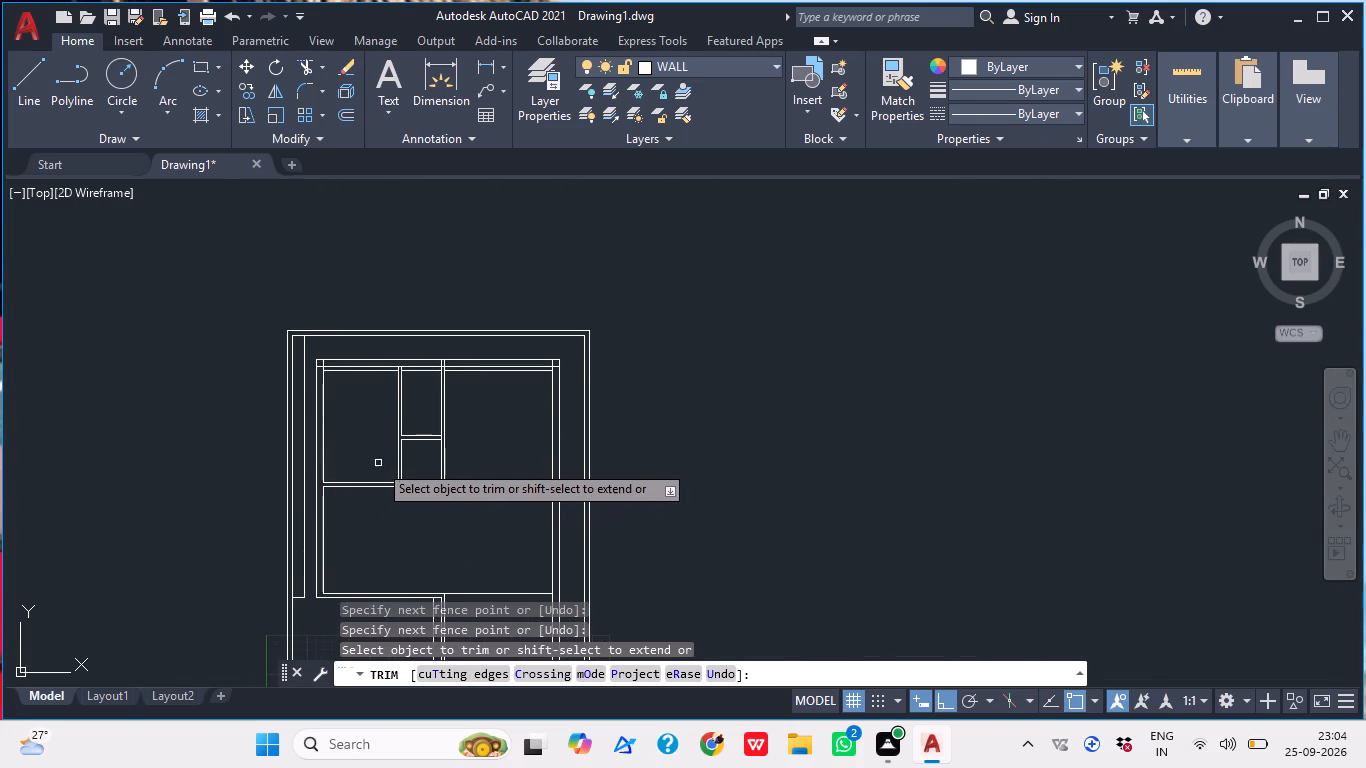
pyautogui.scroll(2, 307, 344)
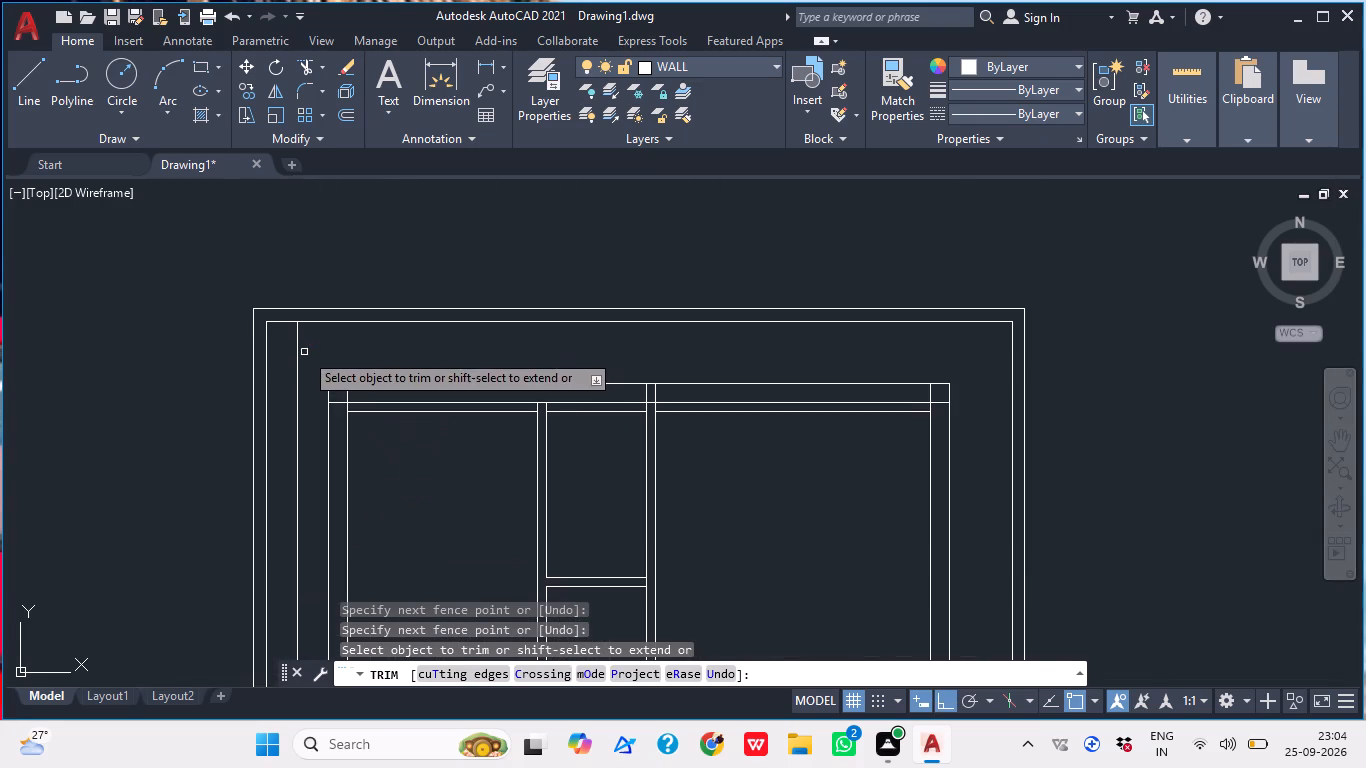
pyautogui.moveTo(306, 353); pyautogui.dragTo(321, 368, button='middle')
pyautogui.scroll(1, 381, 359)
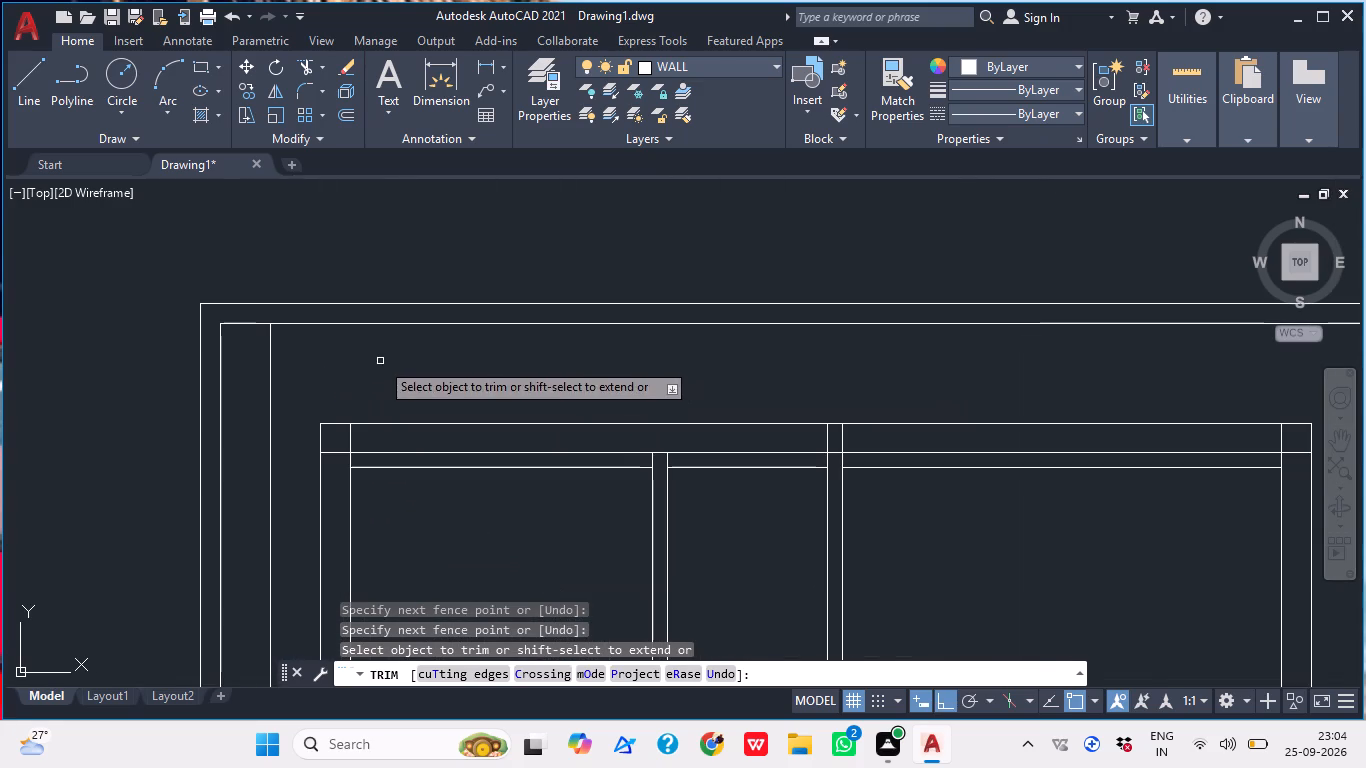
pyautogui.press('Escape')
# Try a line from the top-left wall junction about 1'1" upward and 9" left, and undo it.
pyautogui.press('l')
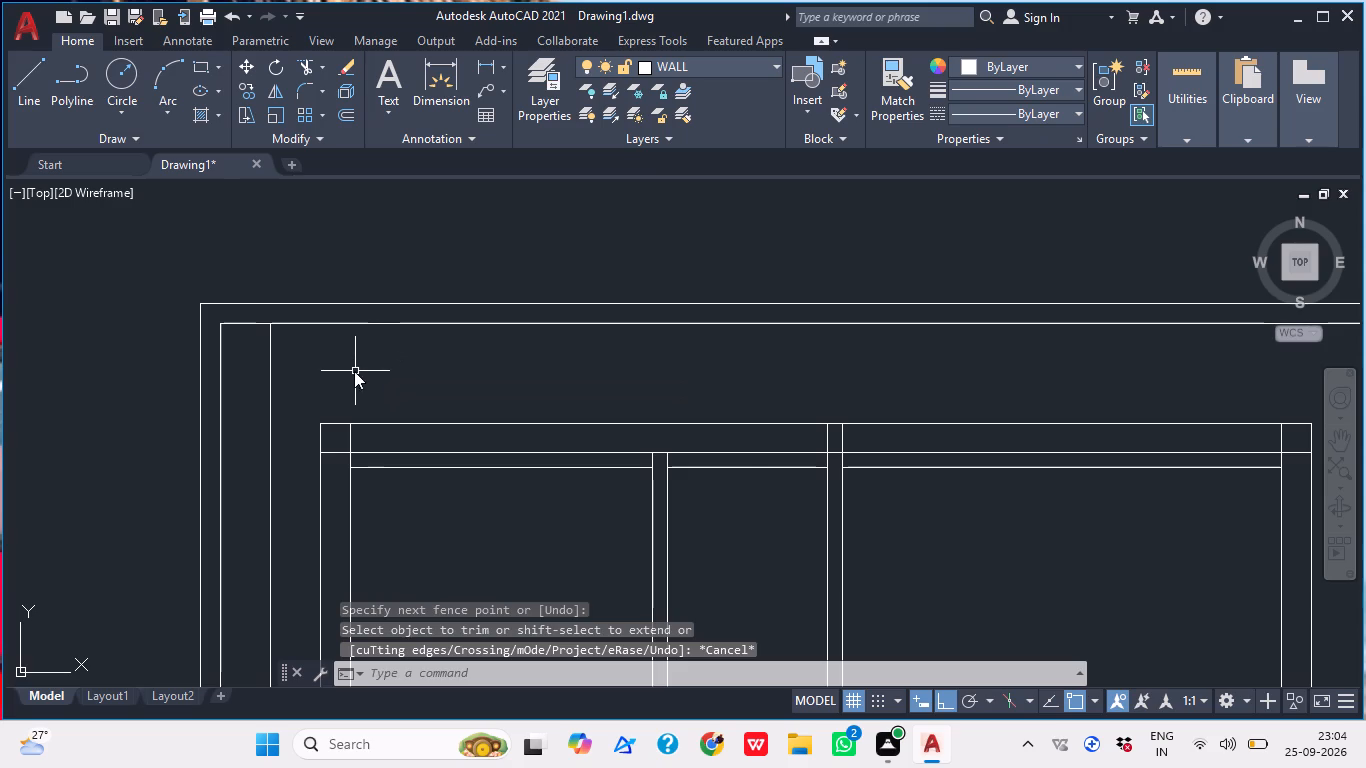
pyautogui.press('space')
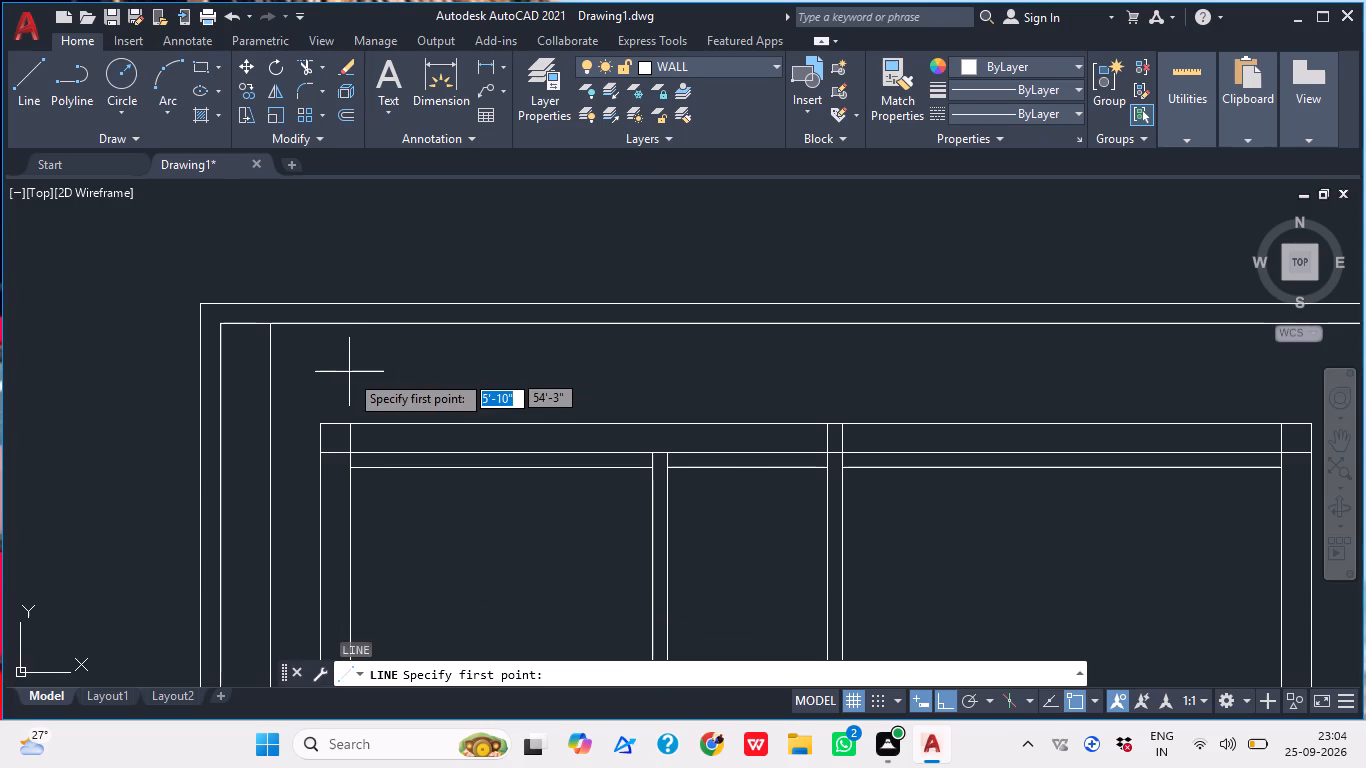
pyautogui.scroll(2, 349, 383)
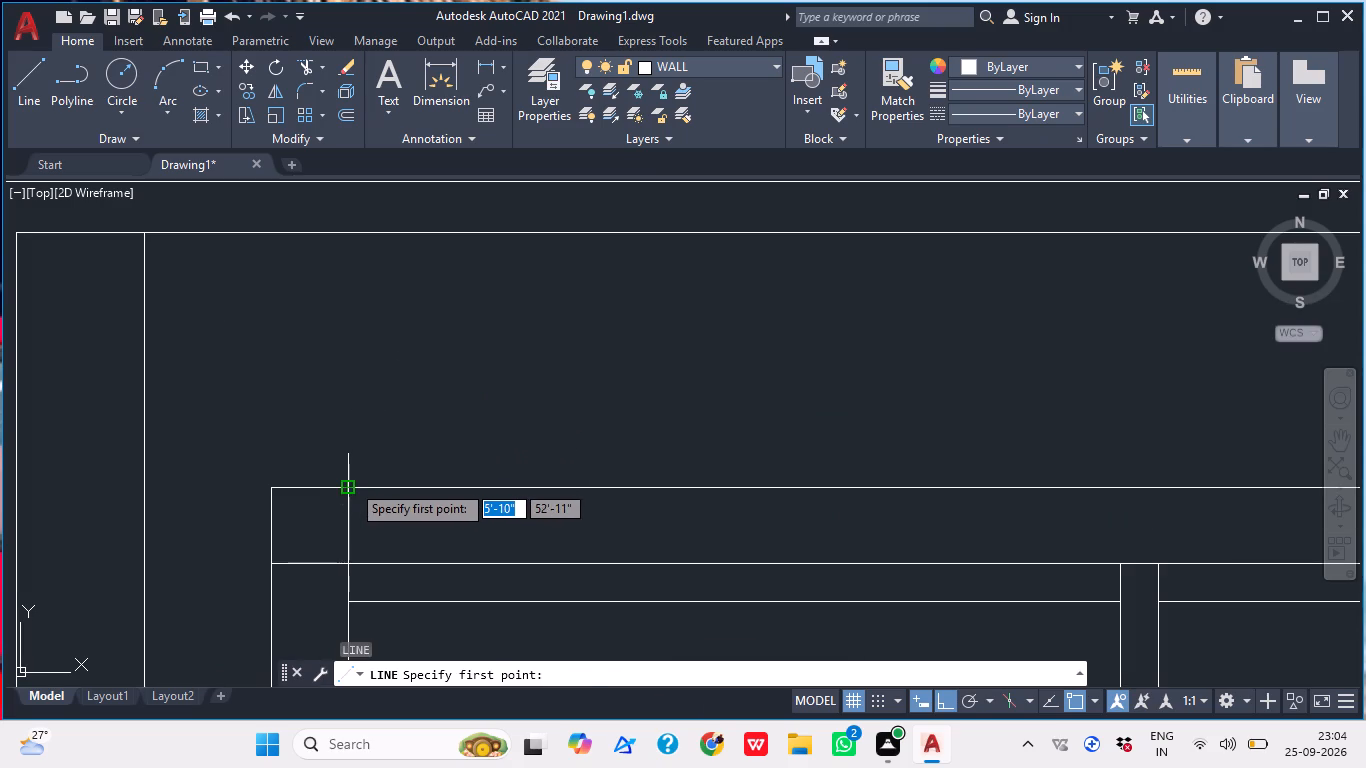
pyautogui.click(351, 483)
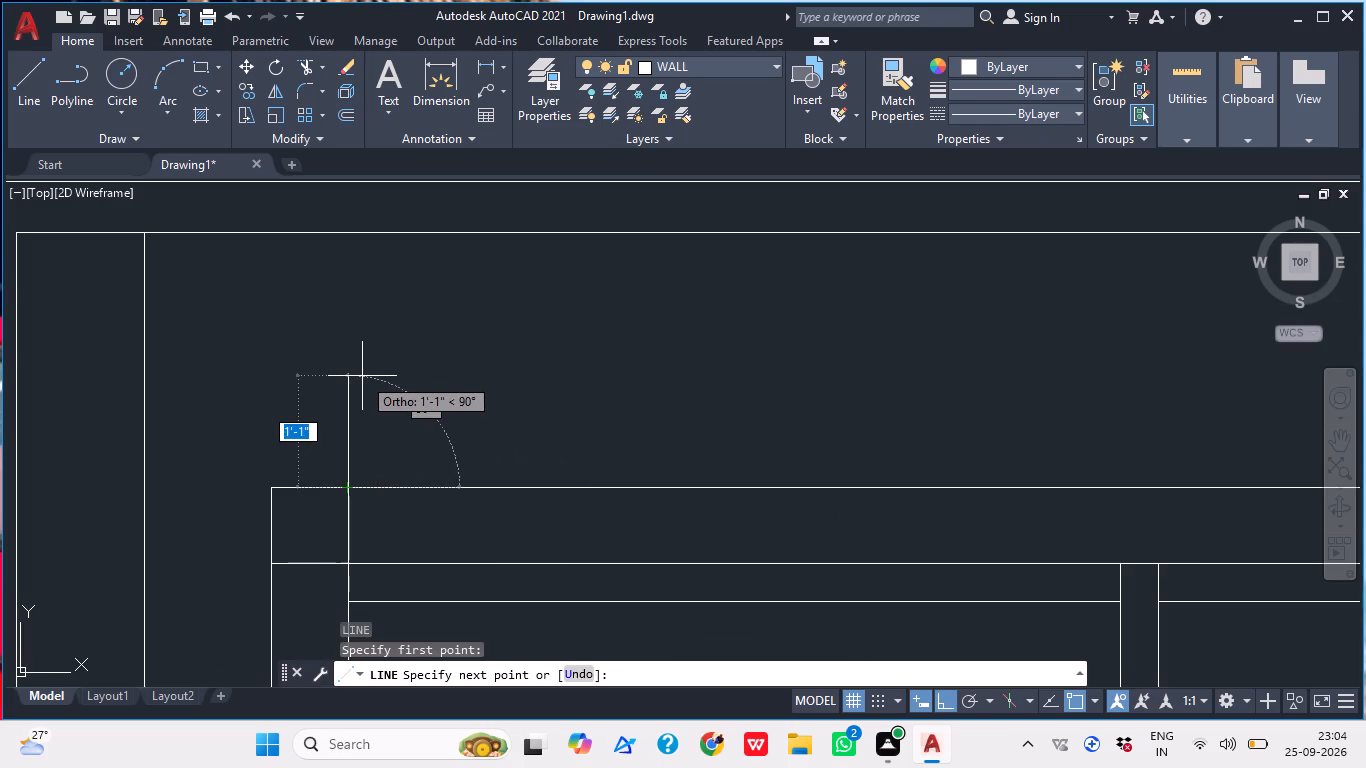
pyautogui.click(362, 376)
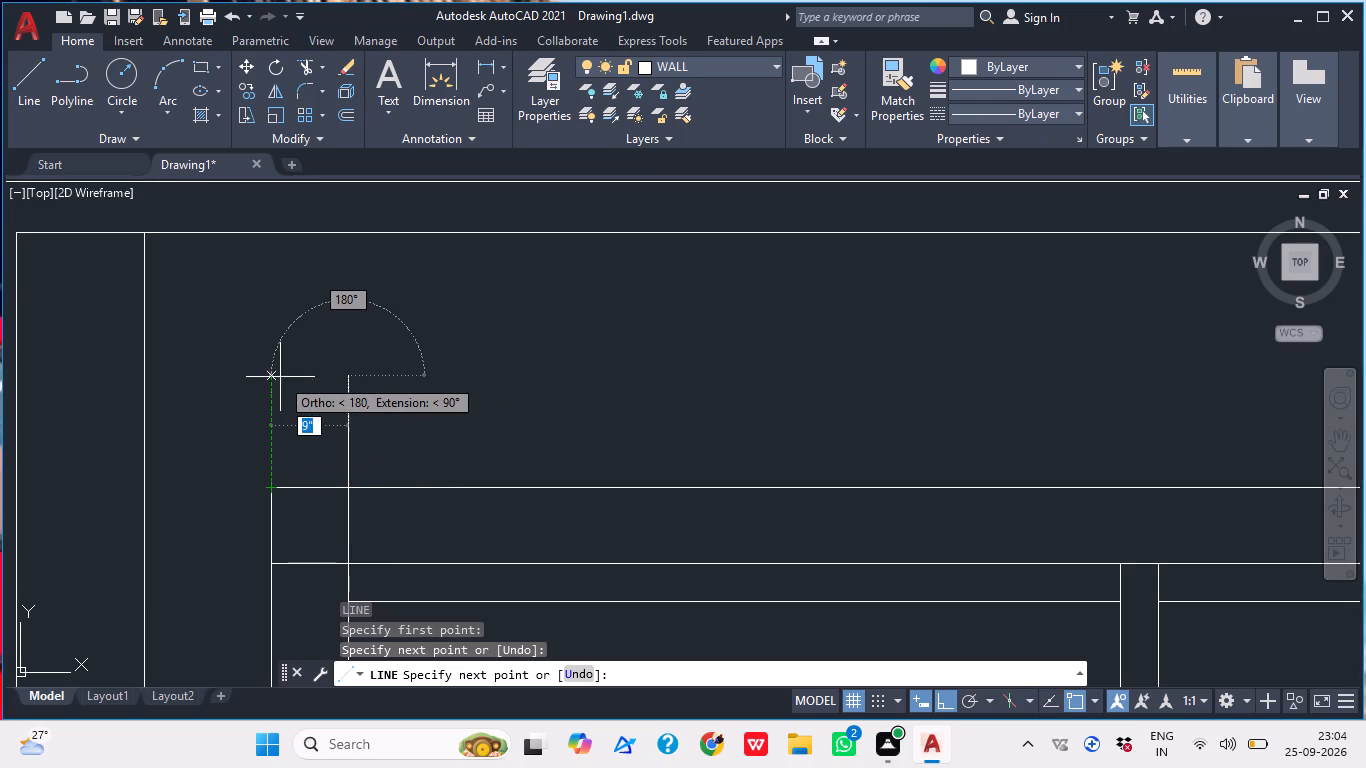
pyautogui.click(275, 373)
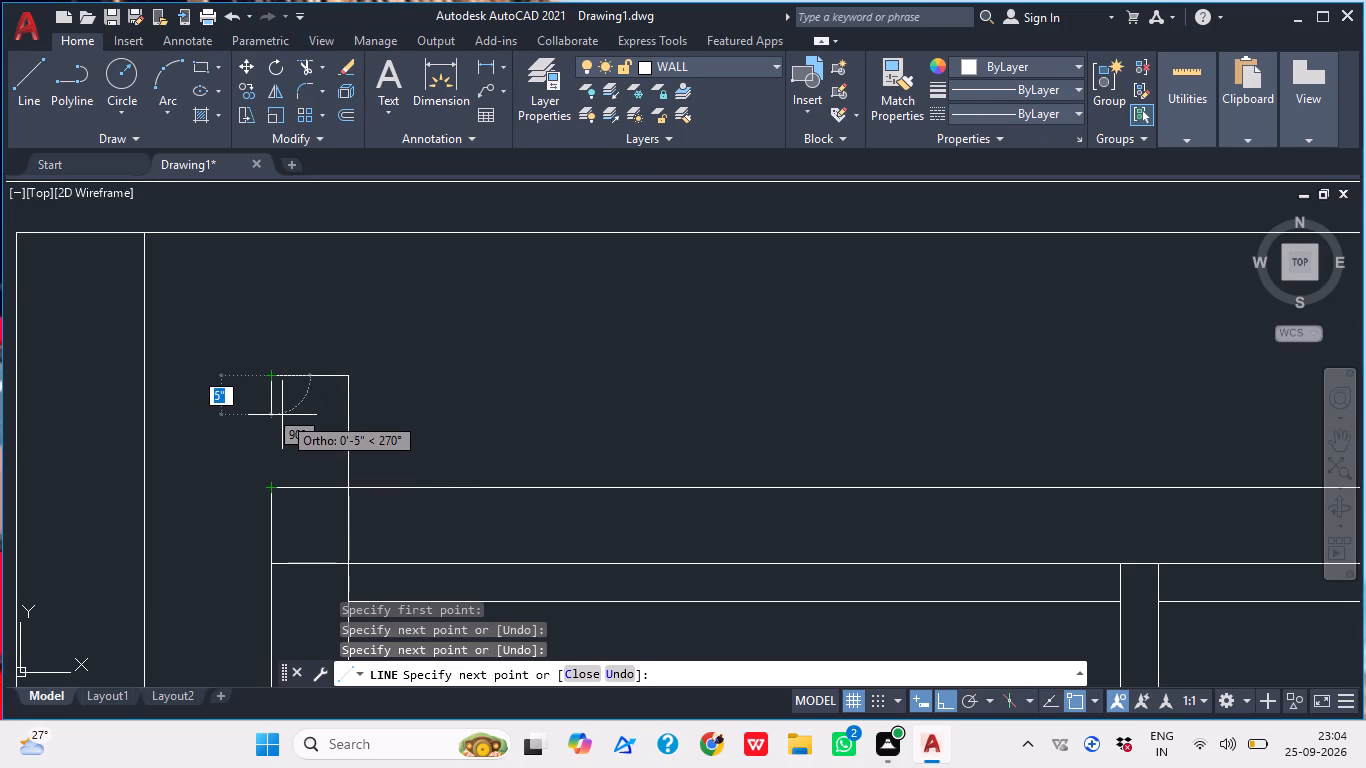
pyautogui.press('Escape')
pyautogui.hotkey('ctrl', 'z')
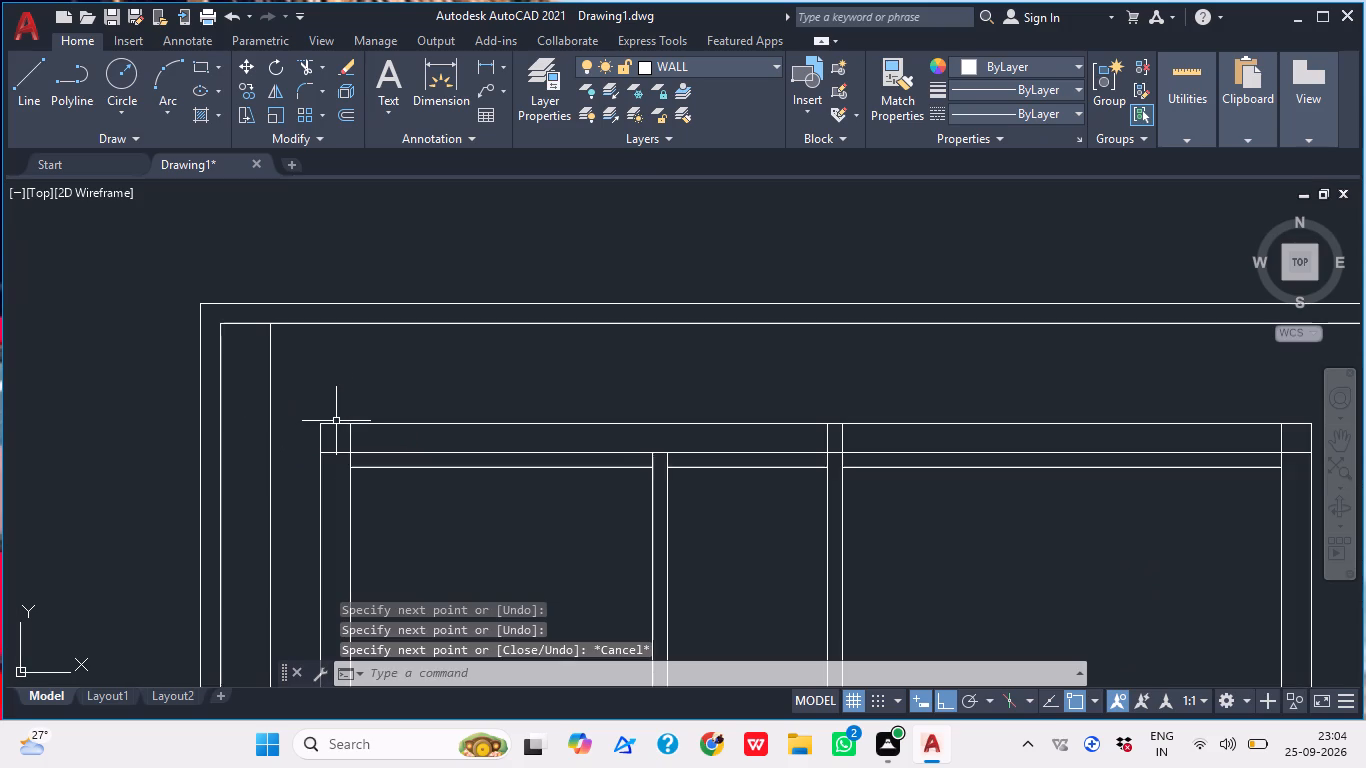
# Draw a horizontal line about 1'3" long from the house's outer top-left corner to the 1'2" offset line.
pyautogui.scroll(2, 351, 419)
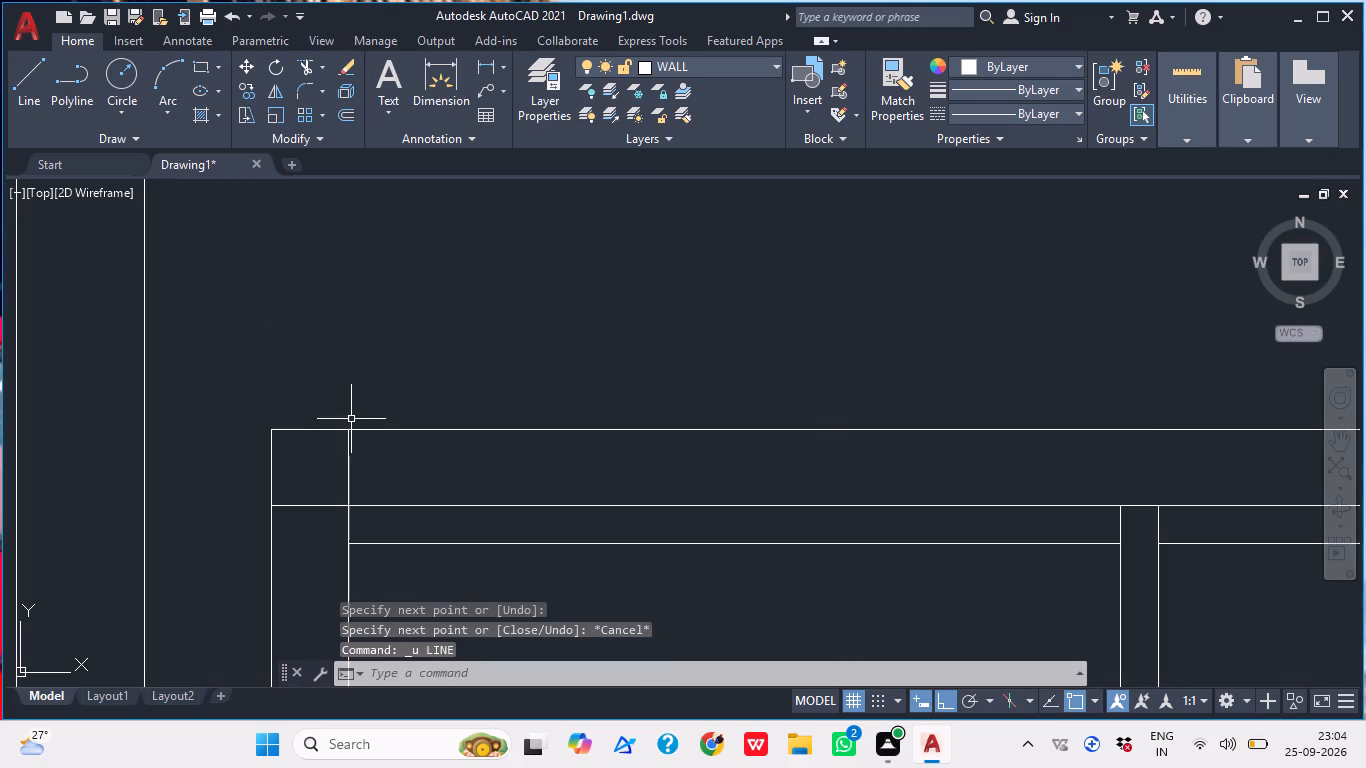
pyautogui.scroll(-3, 361, 408)
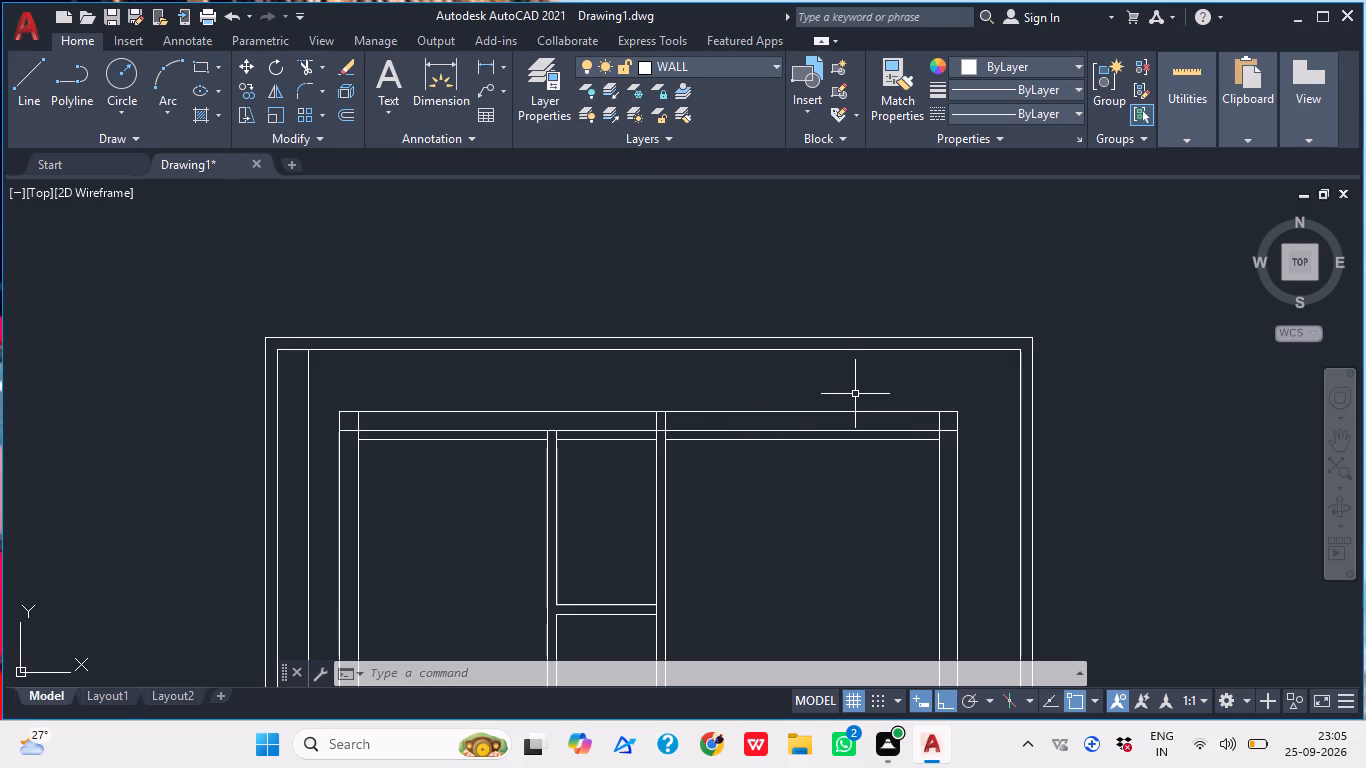
pyautogui.press('l')
pyautogui.press('space')
pyautogui.scroll(2, 345, 393)
pyautogui.scroll(-1, 323, 432)
pyautogui.scroll(2, 323, 432)
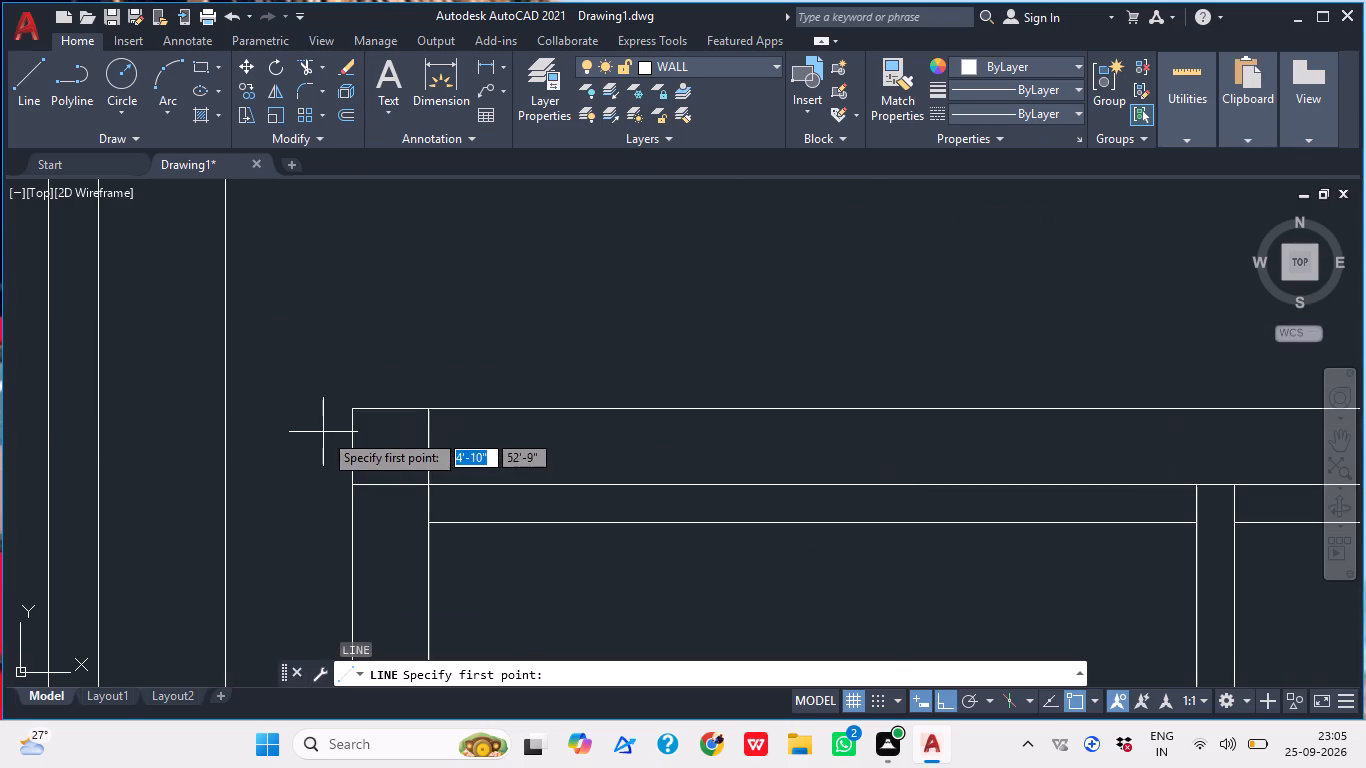
pyautogui.click(349, 404)
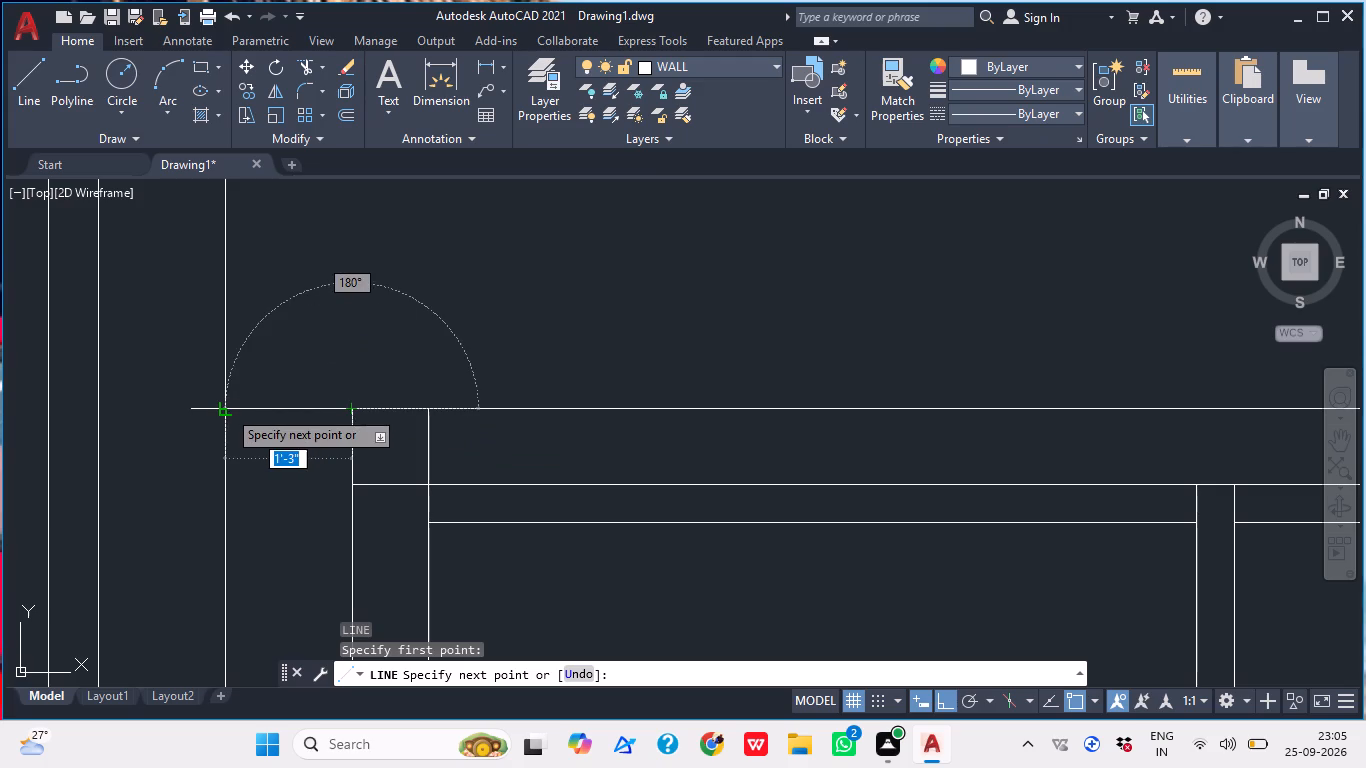
pyautogui.click(227, 409)
pyautogui.press('Escape')
# Trim the part of the 1'2" offset line that runs above the new horizontal line.
pyautogui.press('r')
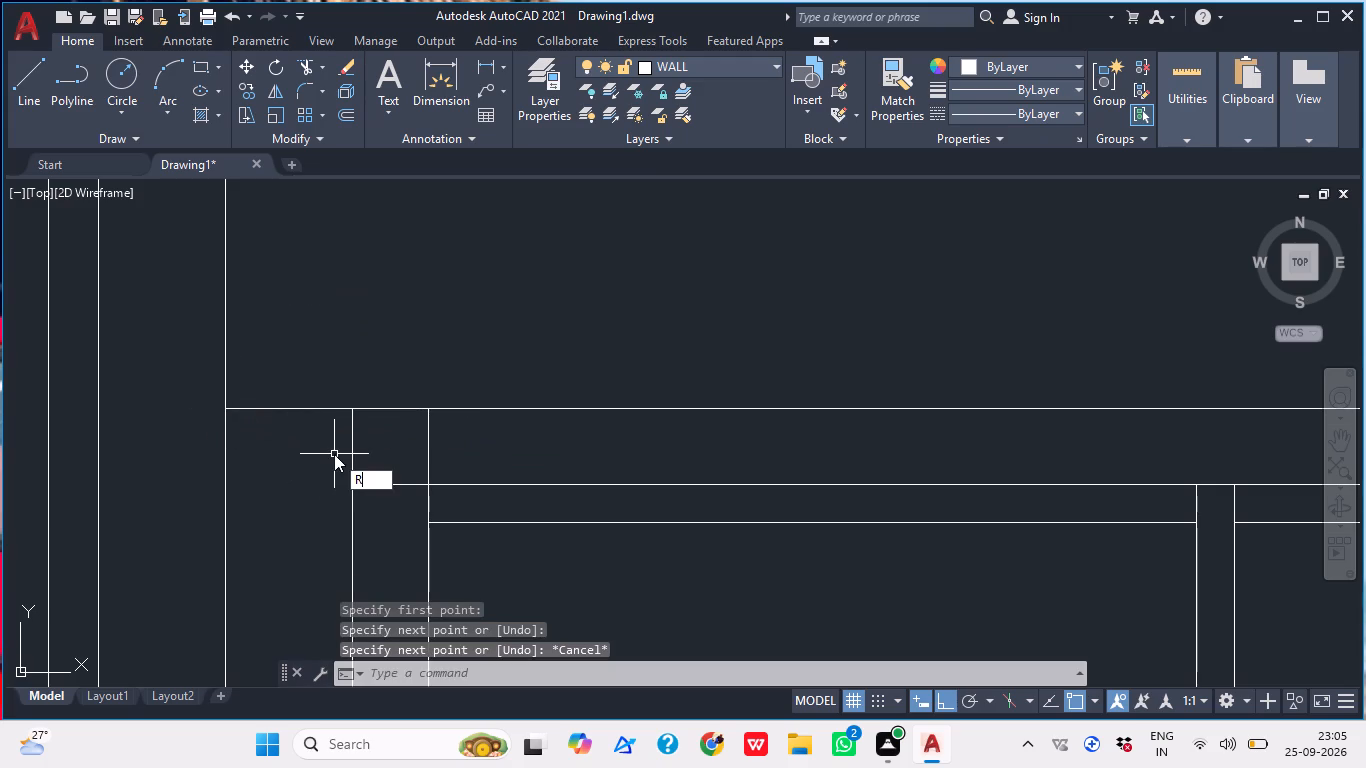
pyautogui.press('Escape')
pyautogui.write('TR')
pyautogui.press('space')
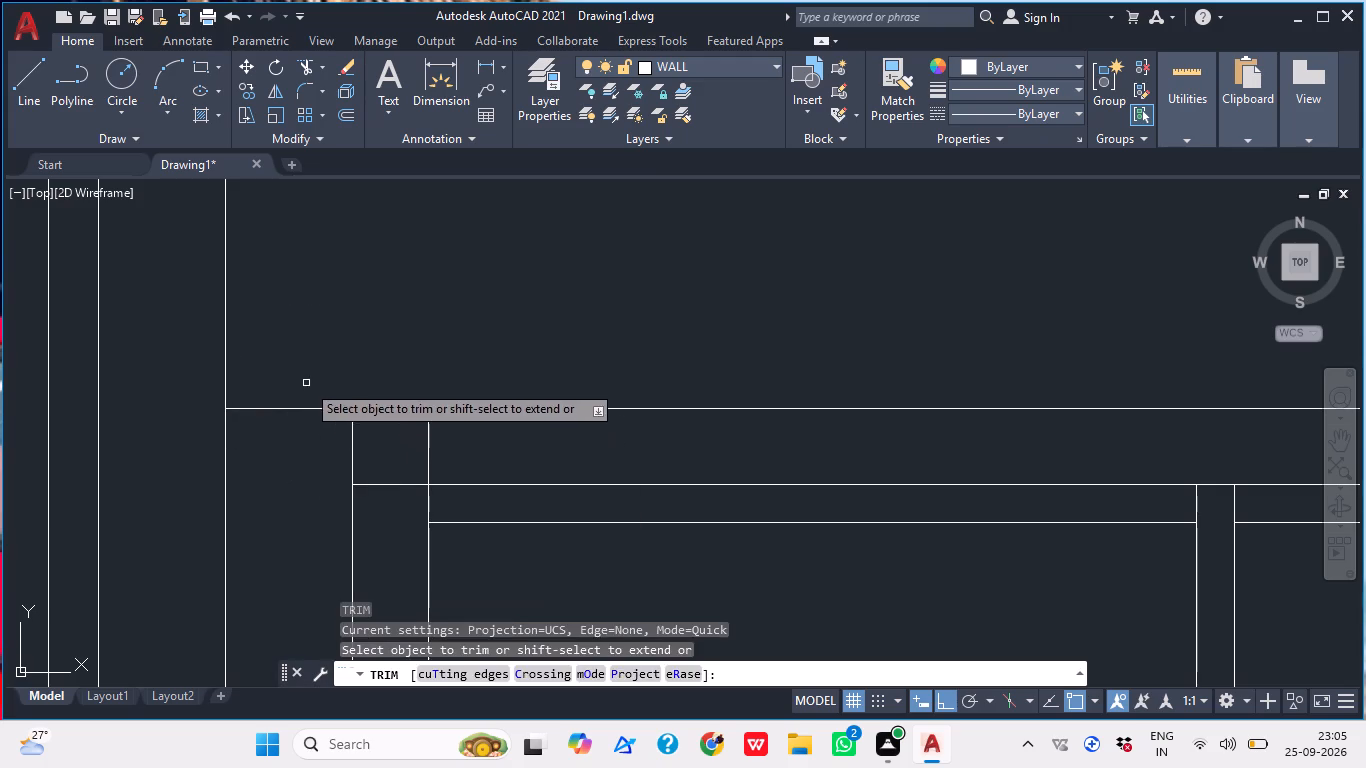
pyautogui.click(291, 377)
pyautogui.click(209, 374)
pyautogui.press('Escape')
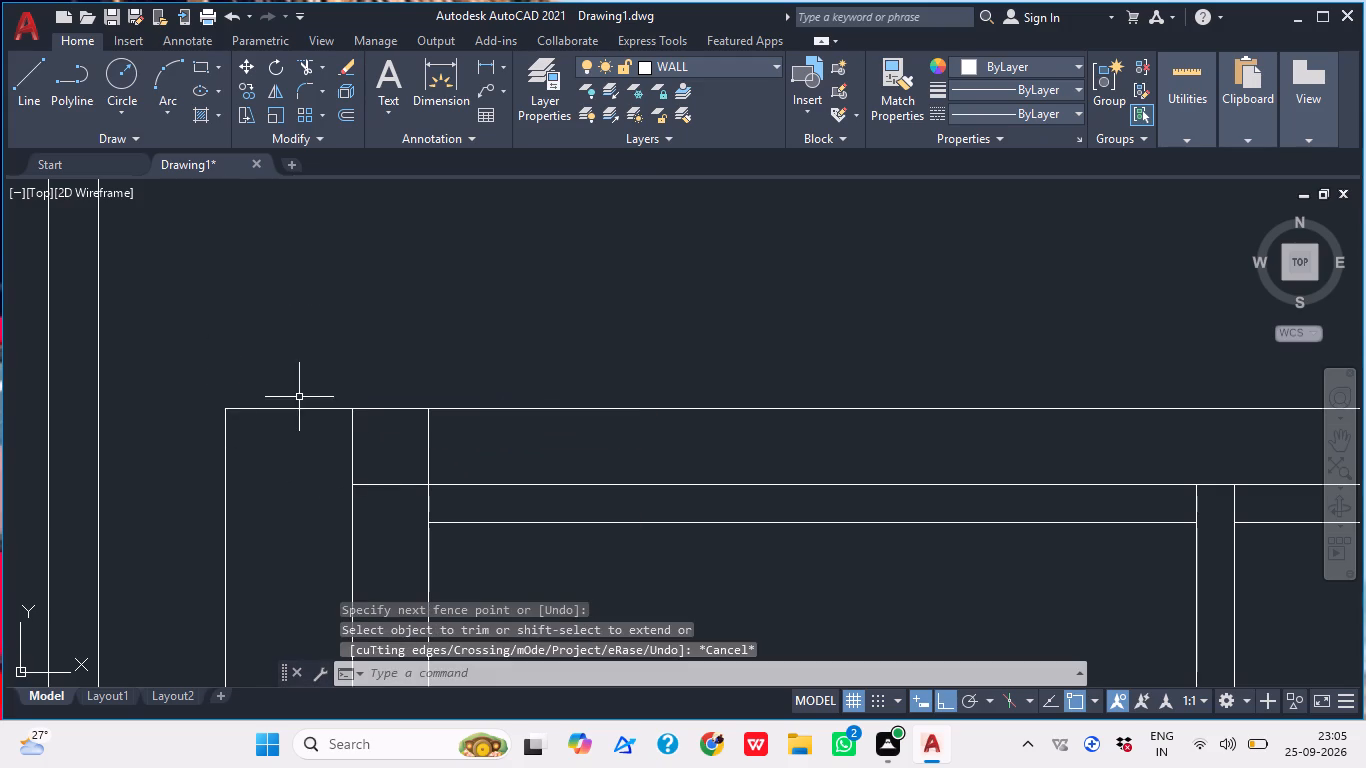
# Examine the whole plan, checking the left strip, the lower rooms and the wall junctions.
pyautogui.scroll(-1, 299, 397)
pyautogui.moveTo(338, 444); pyautogui.dragTo(291, 385, button='middle')
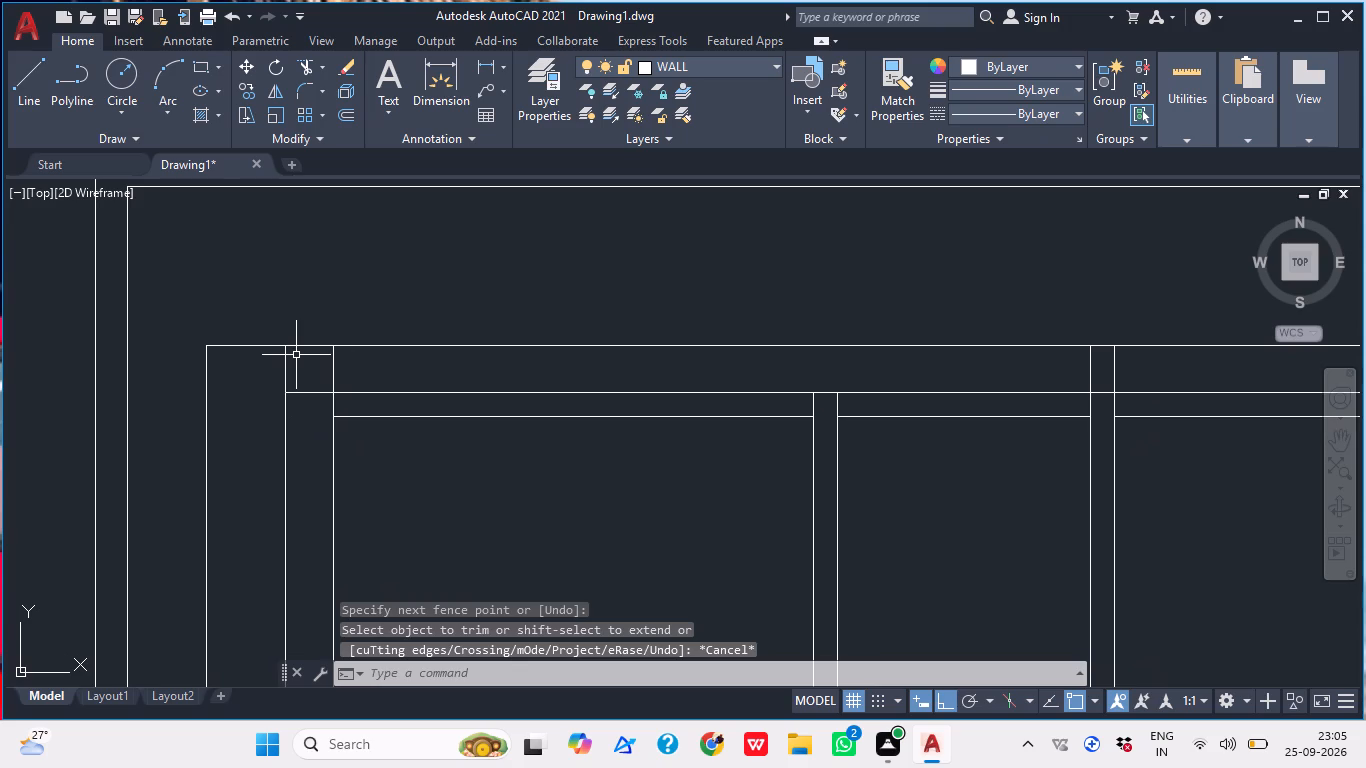
pyautogui.moveTo(392, 419); pyautogui.dragTo(337, 320, button='middle')
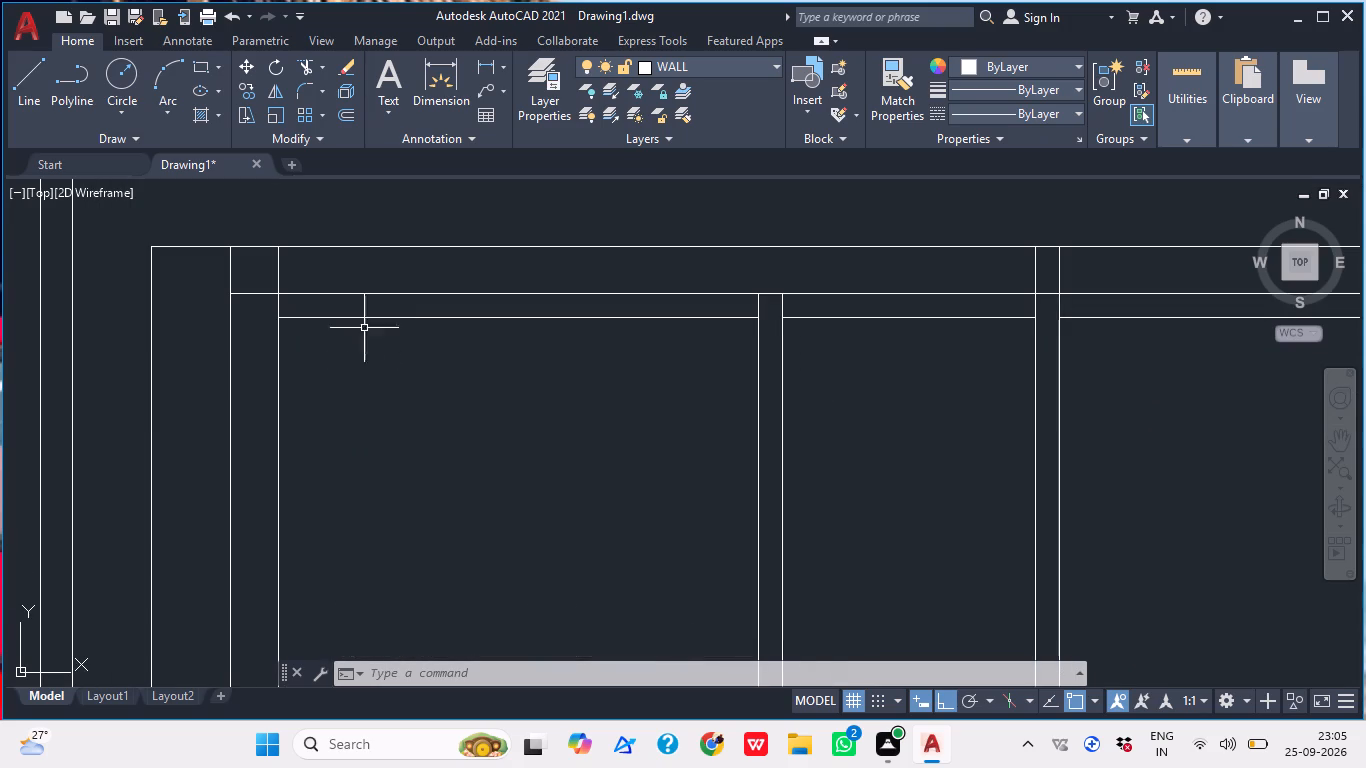
pyautogui.moveTo(356, 387); pyautogui.dragTo(244, 322, button='middle')
pyautogui.moveTo(243, 353); pyautogui.dragTo(288, 313, button='middle')
pyautogui.scroll(-3, 288, 313)
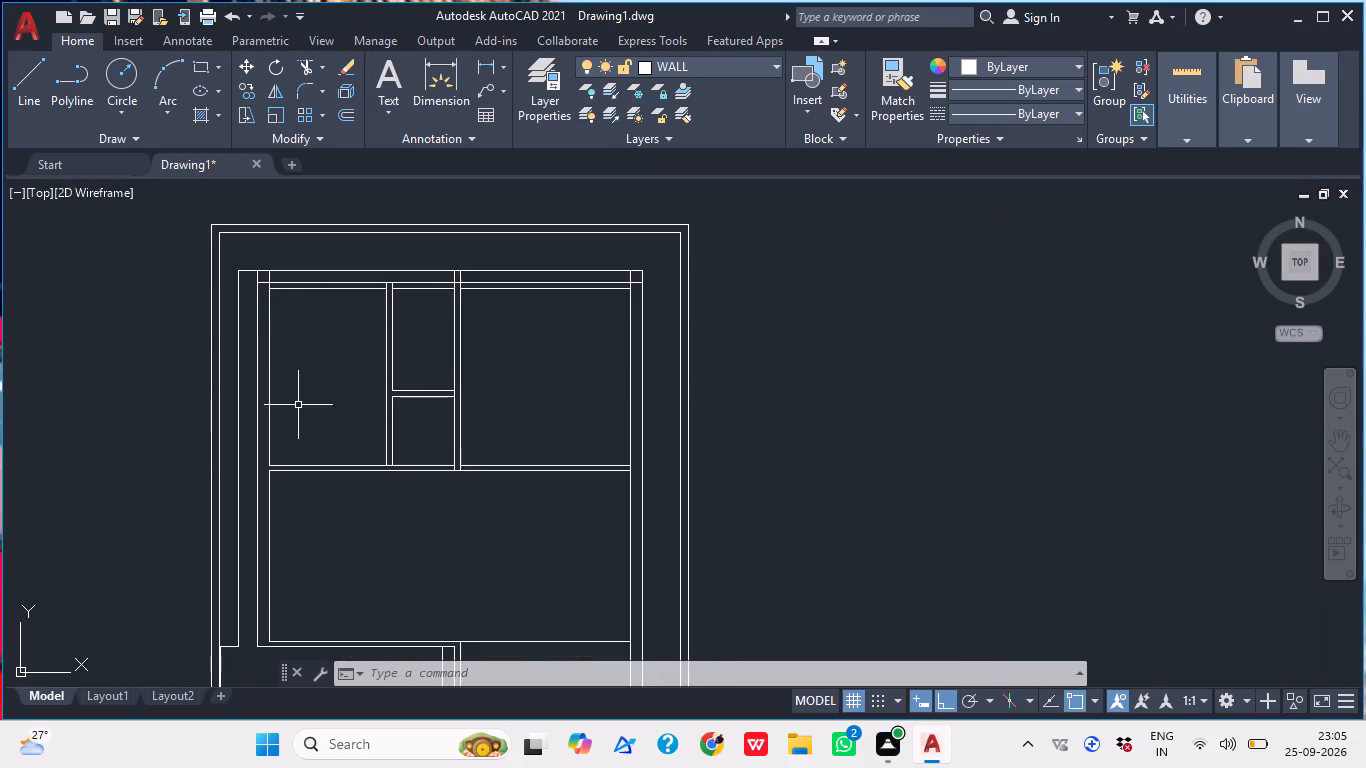
pyautogui.moveTo(298, 405); pyautogui.dragTo(302, 300, button='middle')
pyautogui.scroll(-1, 304, 389)
pyautogui.moveTo(315, 477); pyautogui.dragTo(326, 387, button='middle')
pyautogui.scroll(2, 301, 433)
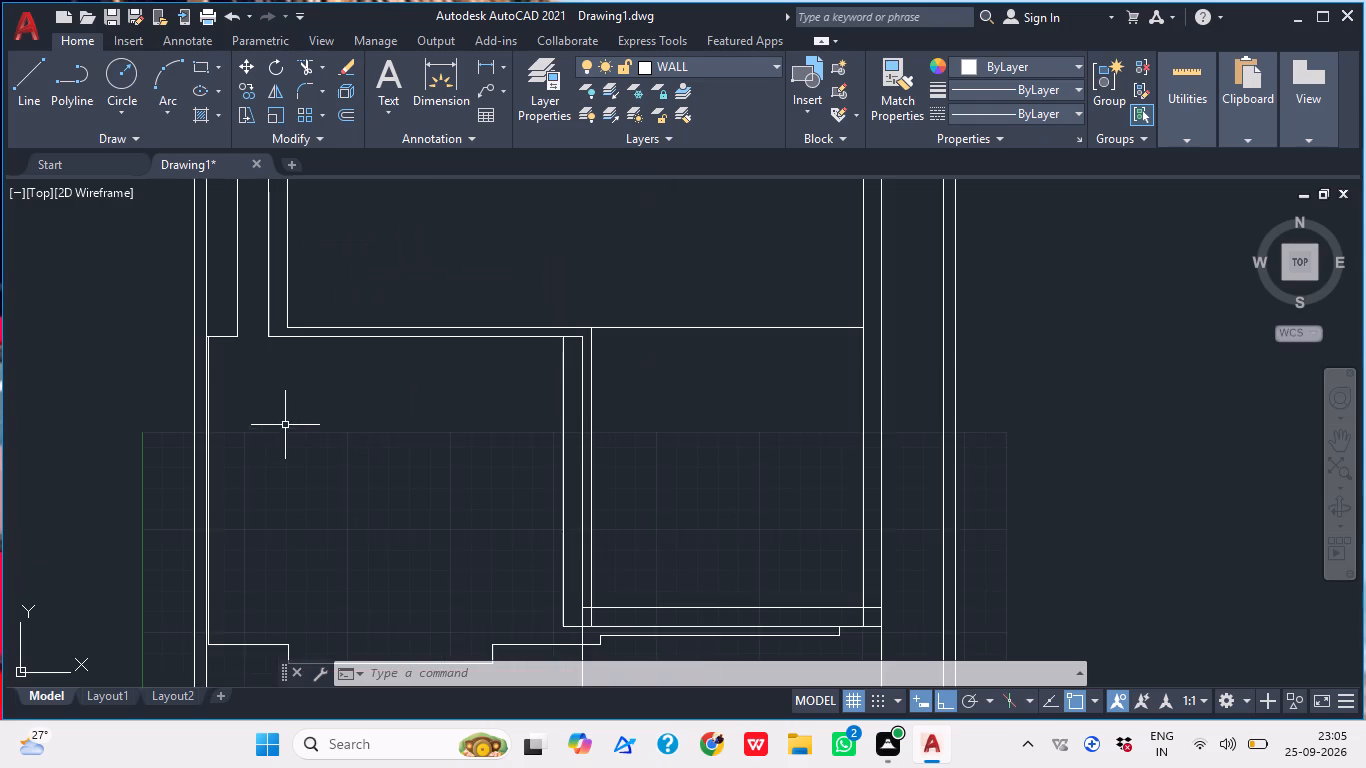
pyautogui.scroll(1, 229, 389)
pyautogui.scroll(-2, 237, 374)
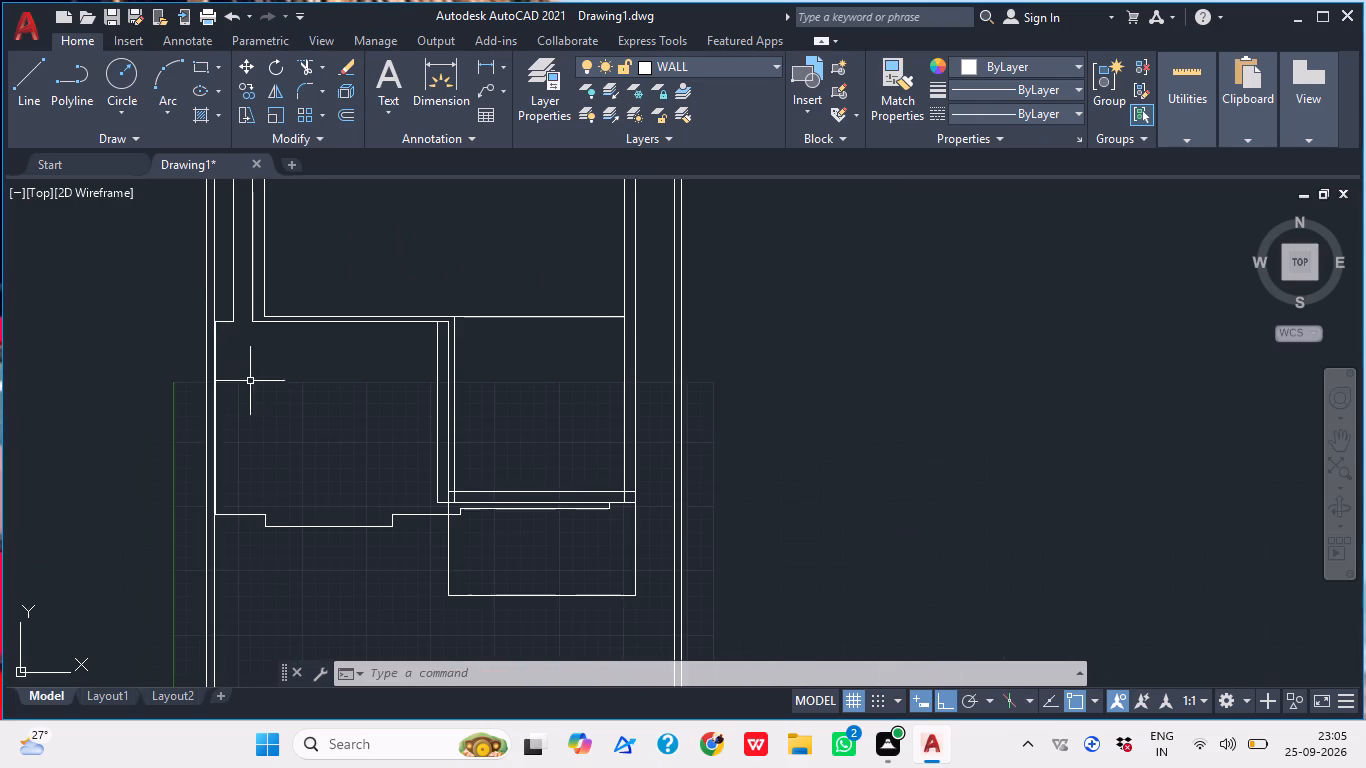
pyautogui.scroll(1, 278, 445)
pyautogui.moveTo(255, 506); pyautogui.dragTo(226, 440, button='middle')
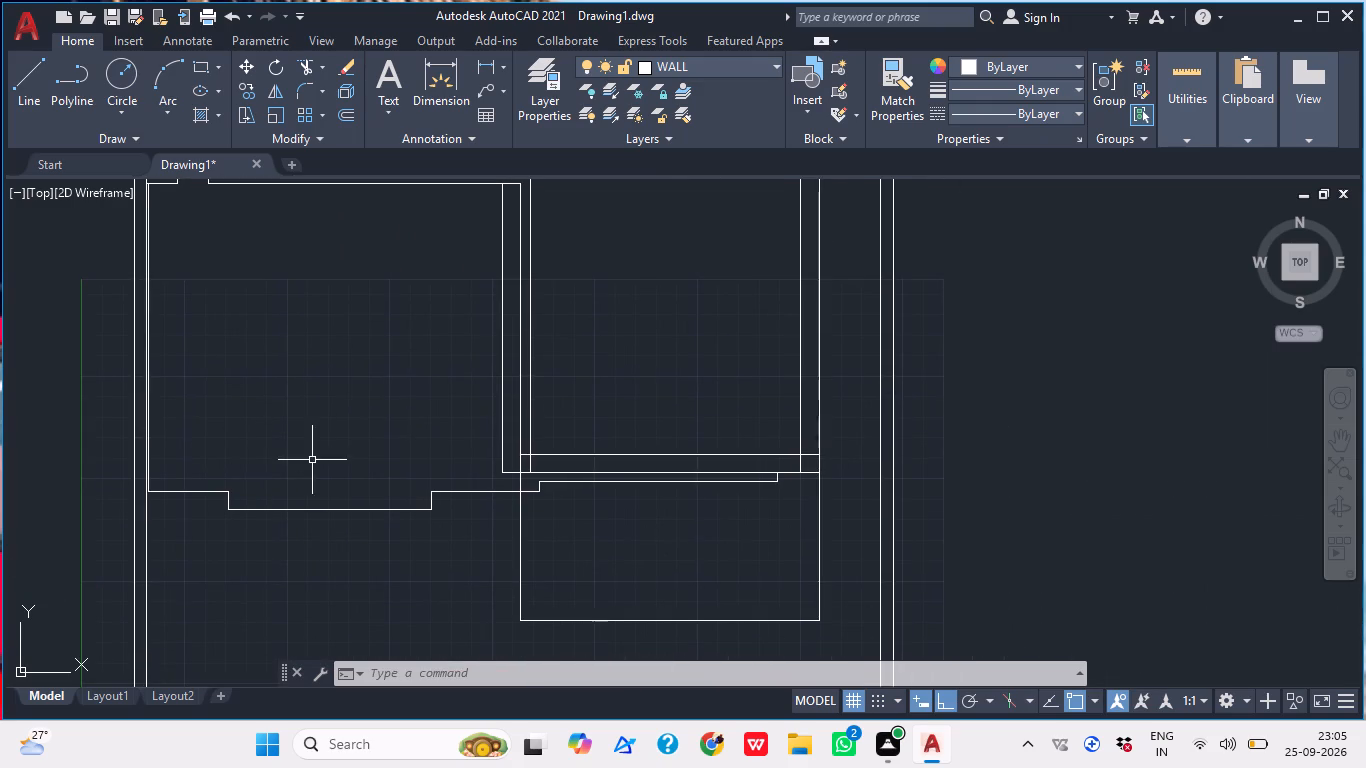
pyautogui.moveTo(318, 470); pyautogui.dragTo(310, 501, button='middle')
pyautogui.scroll(-2, 355, 415)
pyautogui.moveTo(342, 433); pyautogui.dragTo(308, 494, button='middle')
pyautogui.moveTo(275, 461); pyautogui.dragTo(273, 498, button='middle')
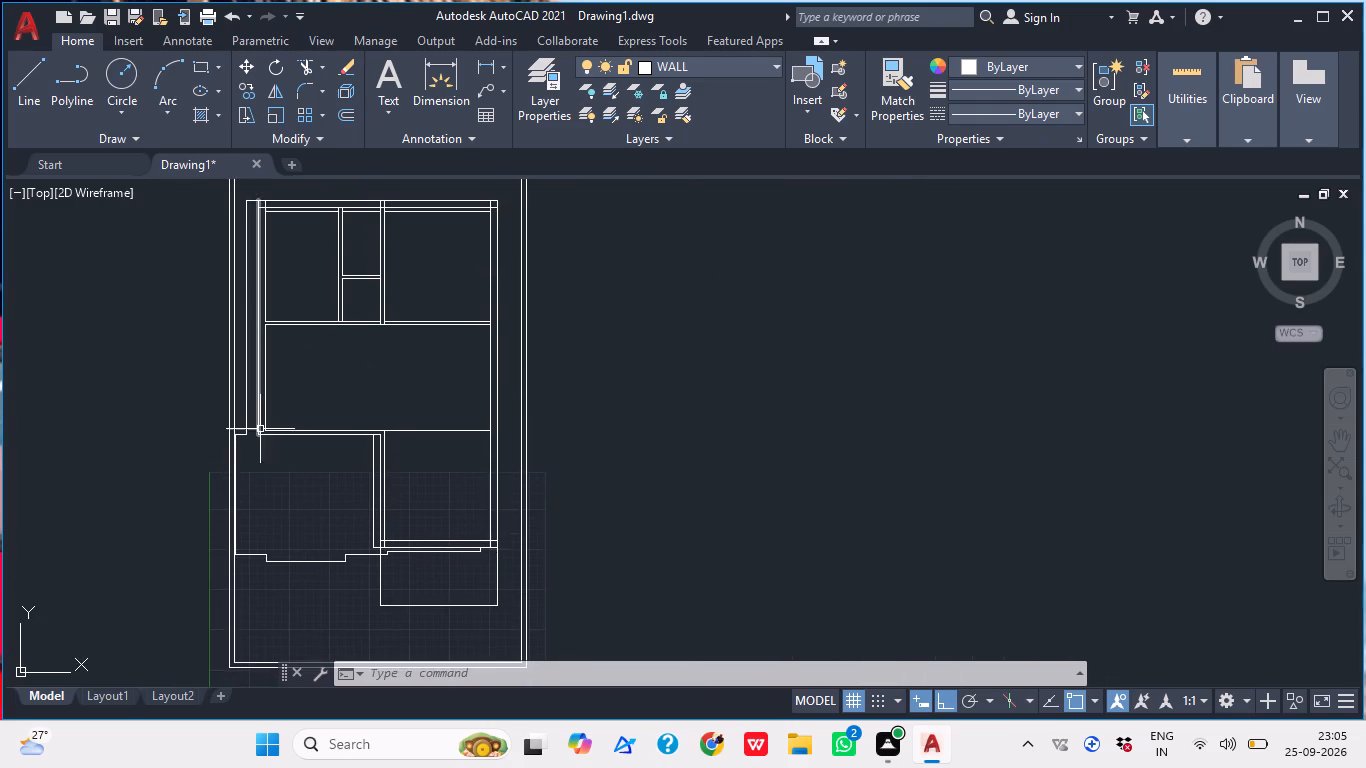
pyautogui.moveTo(260, 443); pyautogui.dragTo(258, 464, button='middle')
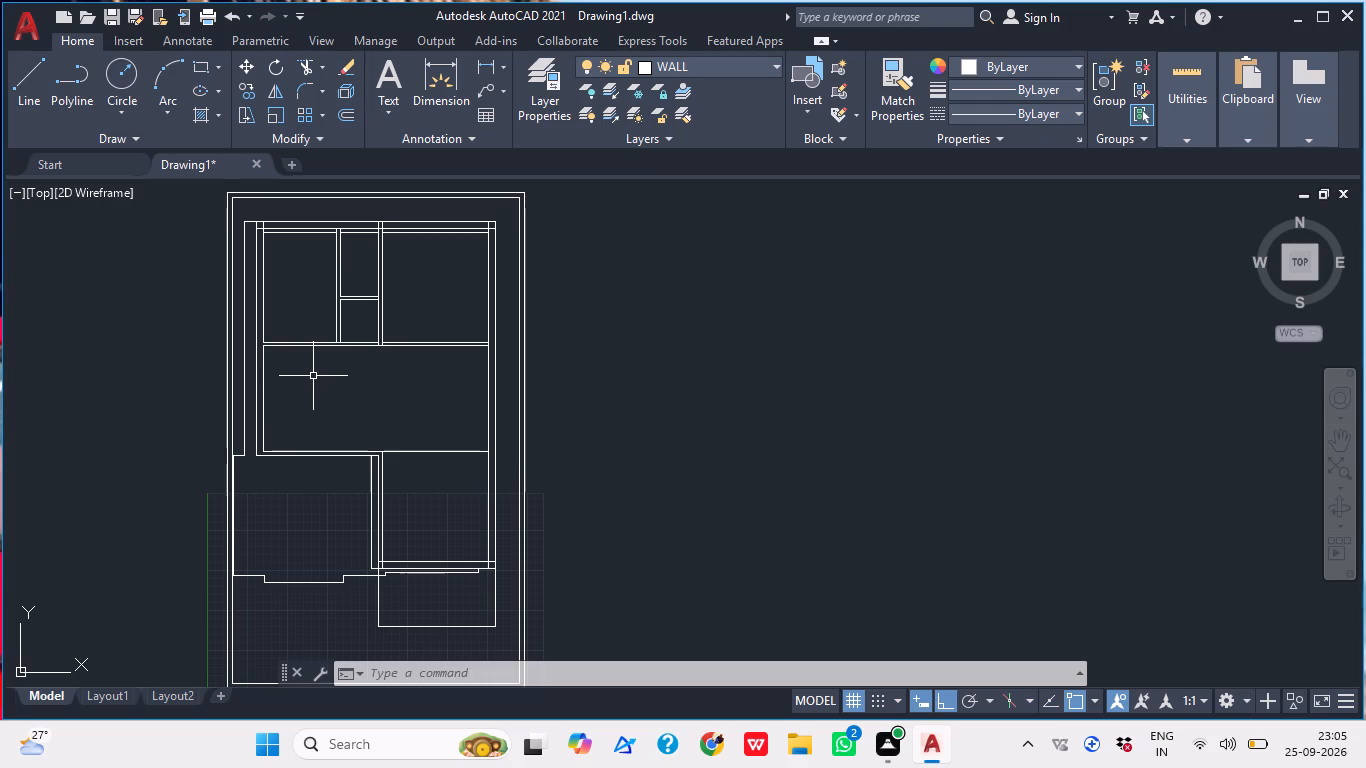
pyautogui.moveTo(299, 533); pyautogui.dragTo(288, 495, button='middle')
pyautogui.scroll(3, 228, 489)
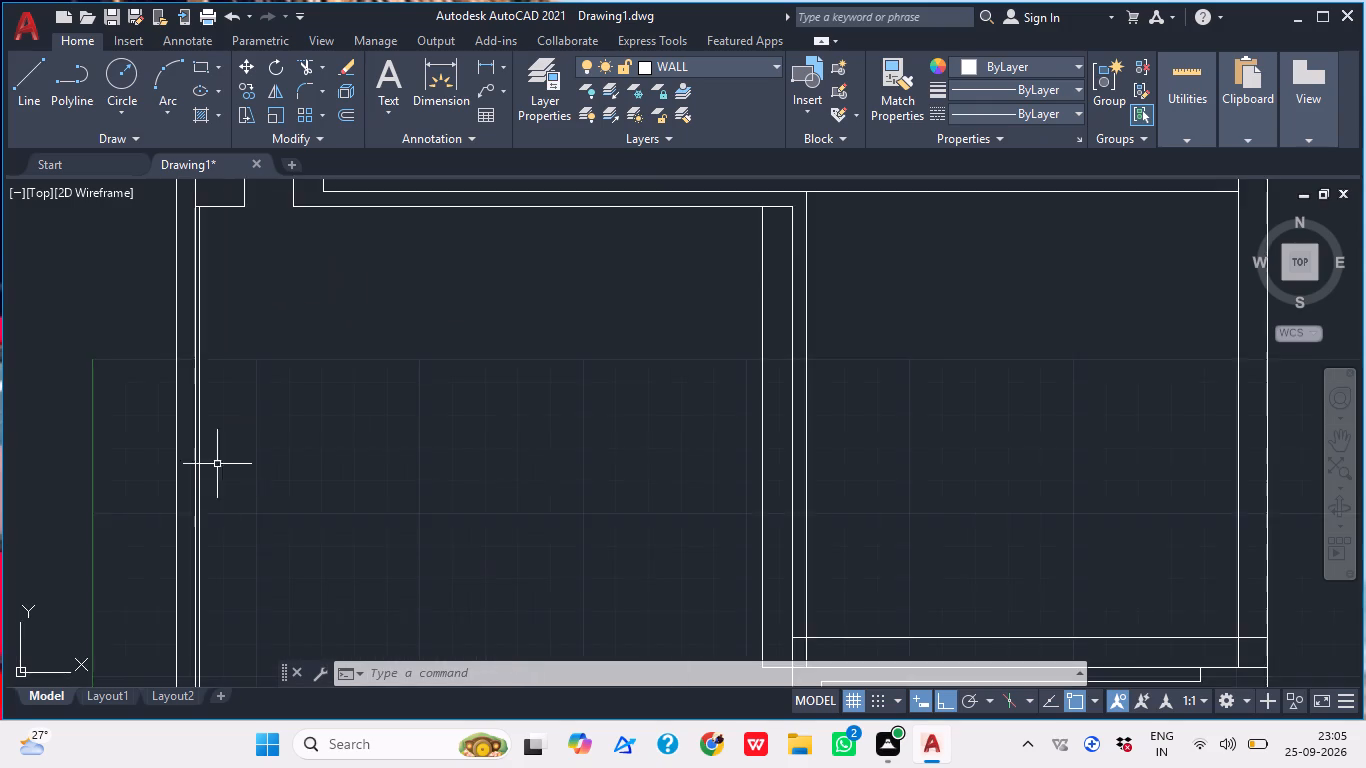
pyautogui.scroll(2, 205, 443)
pyautogui.scroll(-4, 205, 443)
pyautogui.scroll(3, 205, 443)
pyautogui.scroll(-1, 174, 465)
pyautogui.moveTo(239, 572); pyautogui.dragTo(185, 537, button='middle')
pyautogui.moveTo(468, 553); pyautogui.dragTo(396, 556, button='middle')
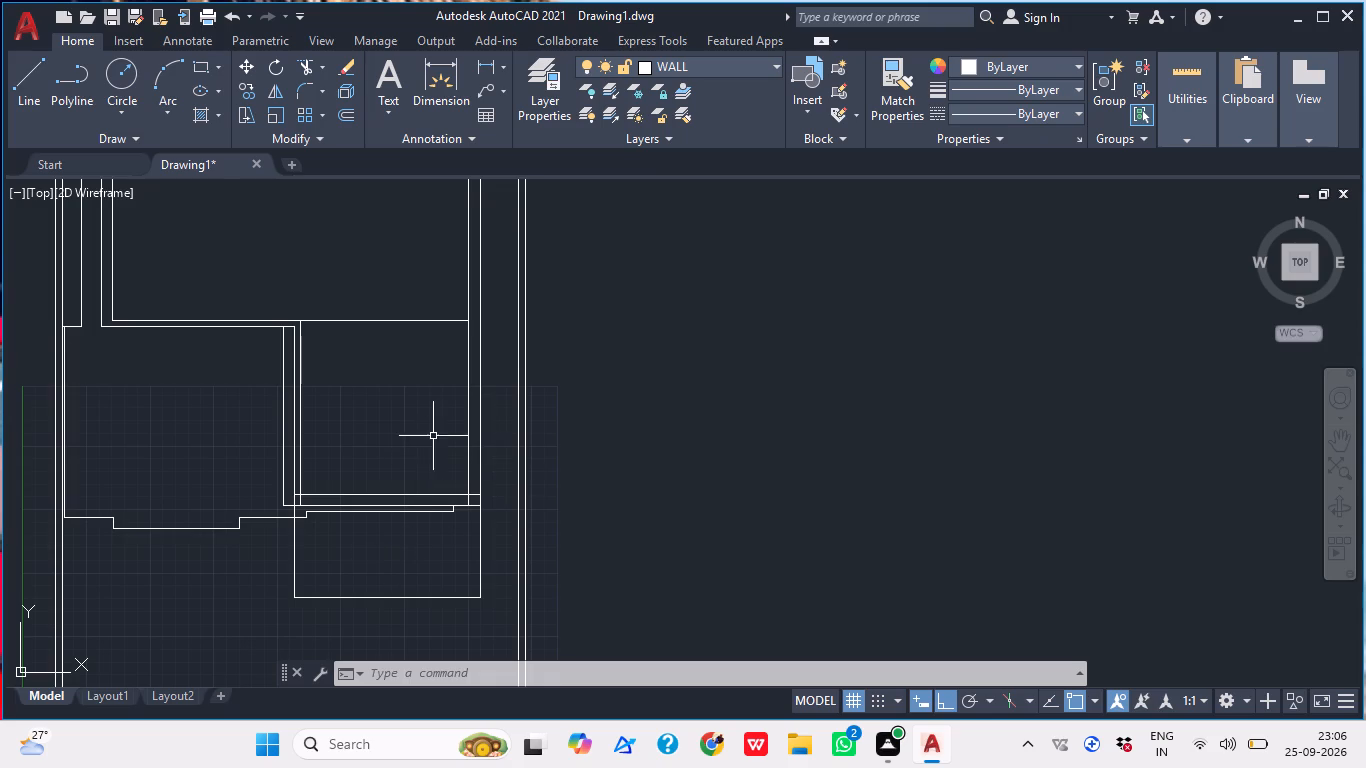
pyautogui.moveTo(434, 438); pyautogui.dragTo(429, 471, button='middle')
pyautogui.moveTo(372, 446); pyautogui.dragTo(370, 477, button='middle')
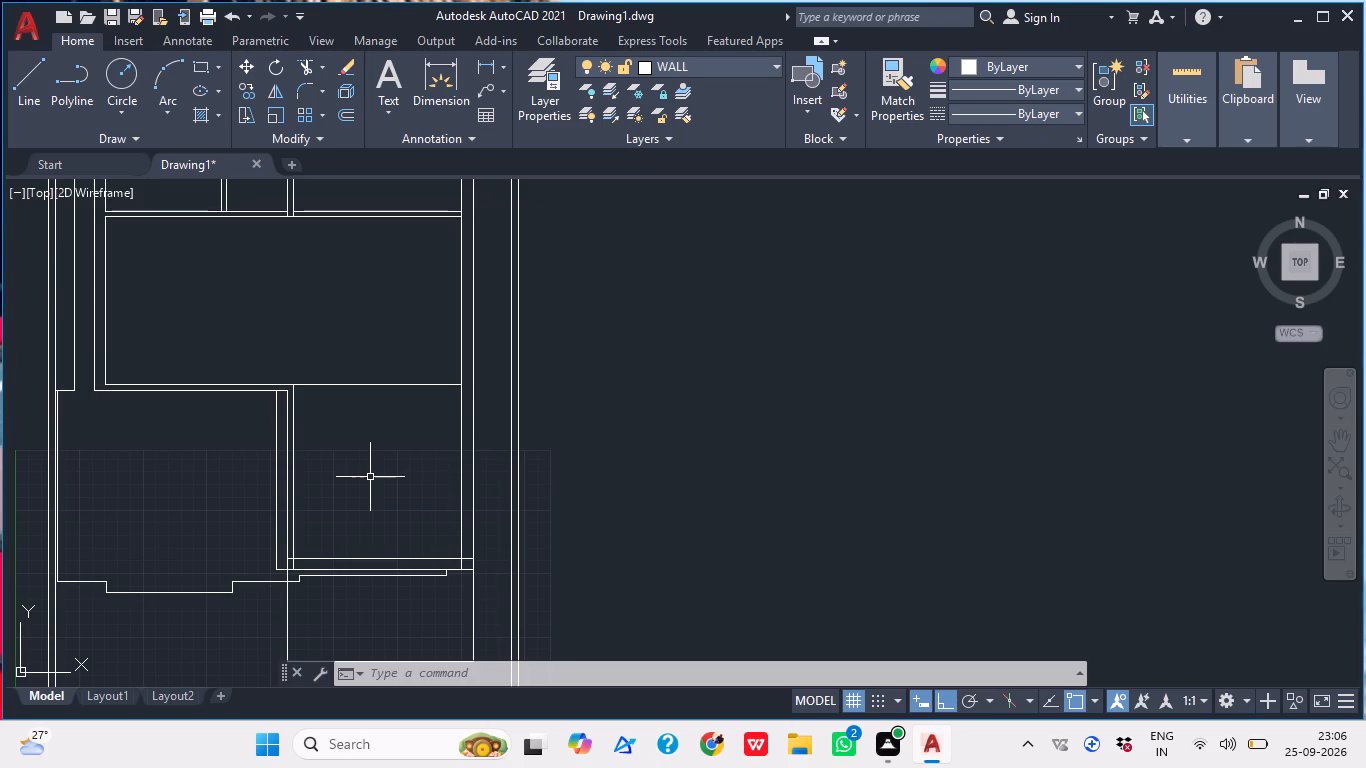
pyautogui.moveTo(323, 390); pyautogui.dragTo(329, 416, button='middle')
pyautogui.scroll(-1, 331, 415)
pyautogui.moveTo(332, 443); pyautogui.dragTo(308, 467, button='middle')
pyautogui.moveTo(245, 387); pyautogui.dragTo(241, 441, button='middle')
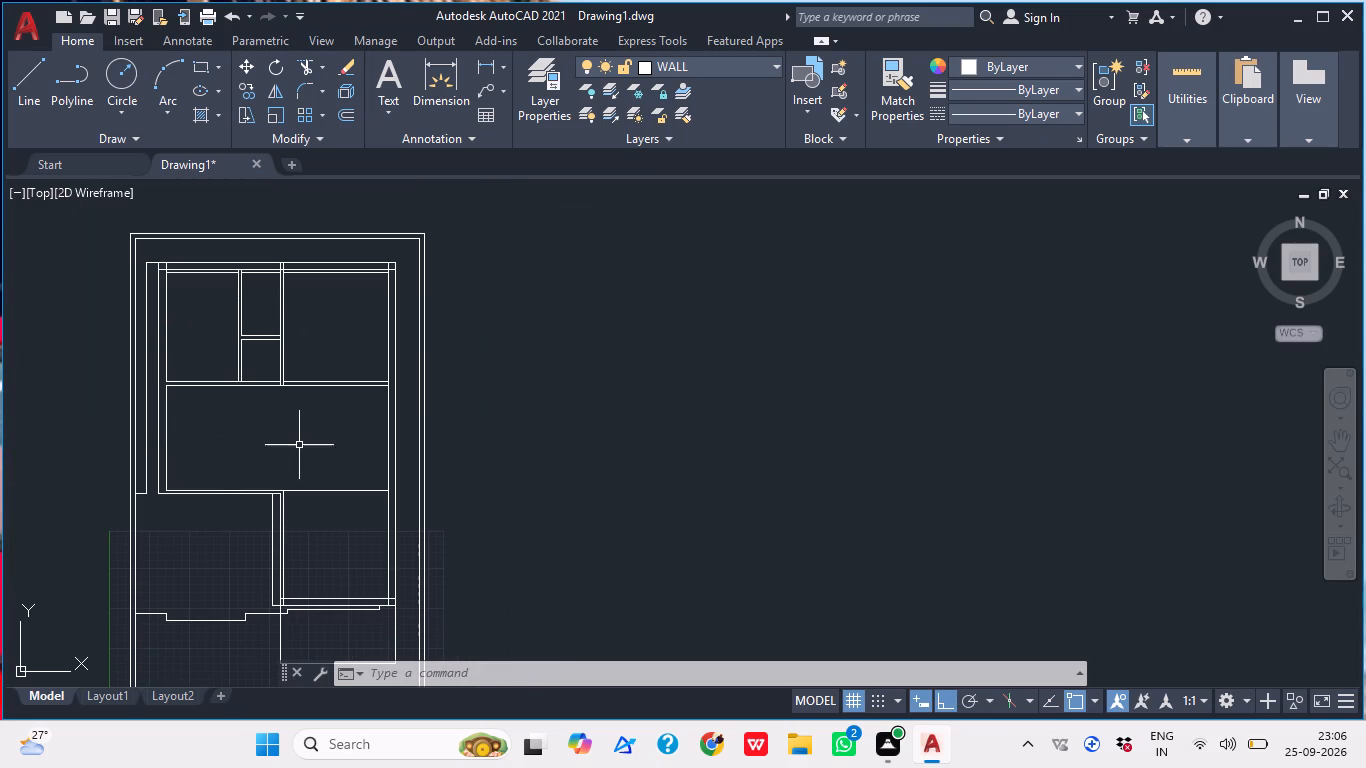
# Trim the left line of the upper-right room's partition wall within the thickness of the wall above the middle room.
pyautogui.scroll(4, 287, 407)
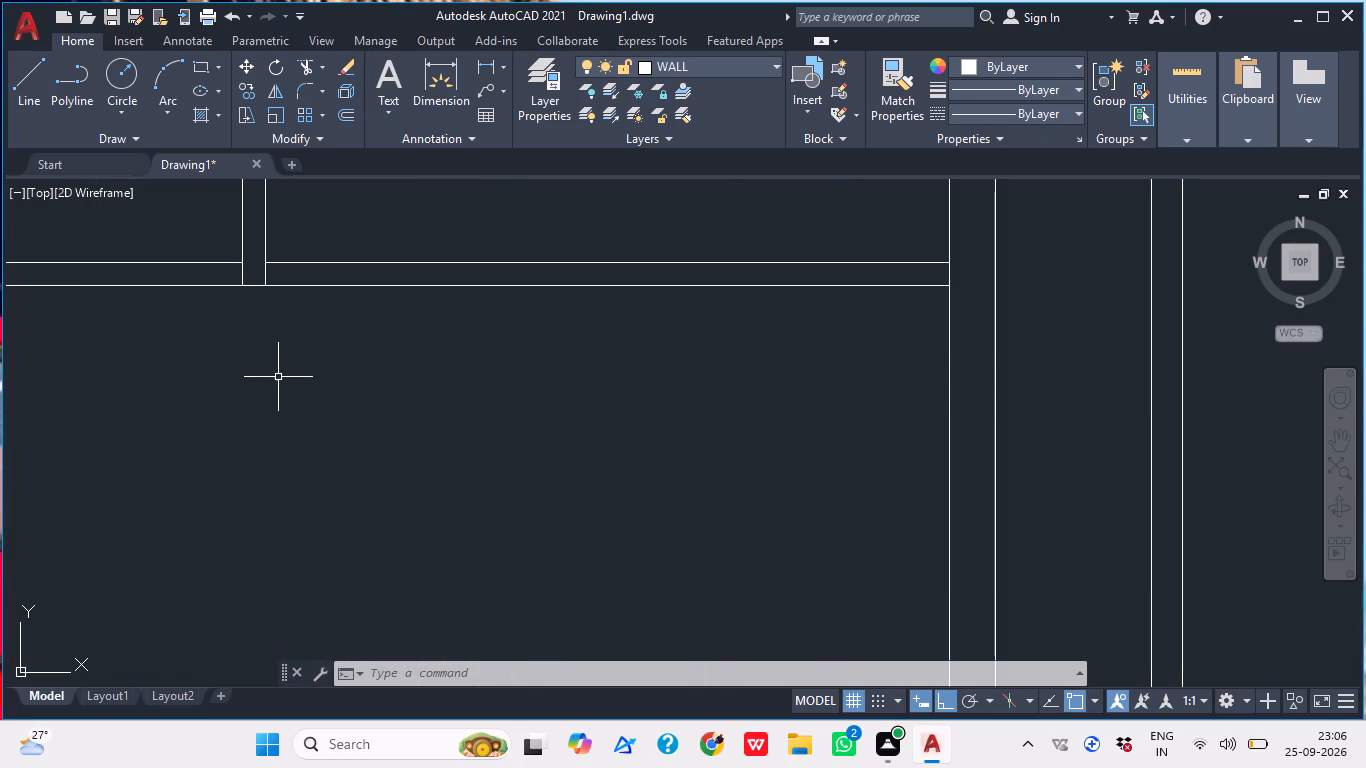
pyautogui.write('TR')
pyautogui.press('Return')
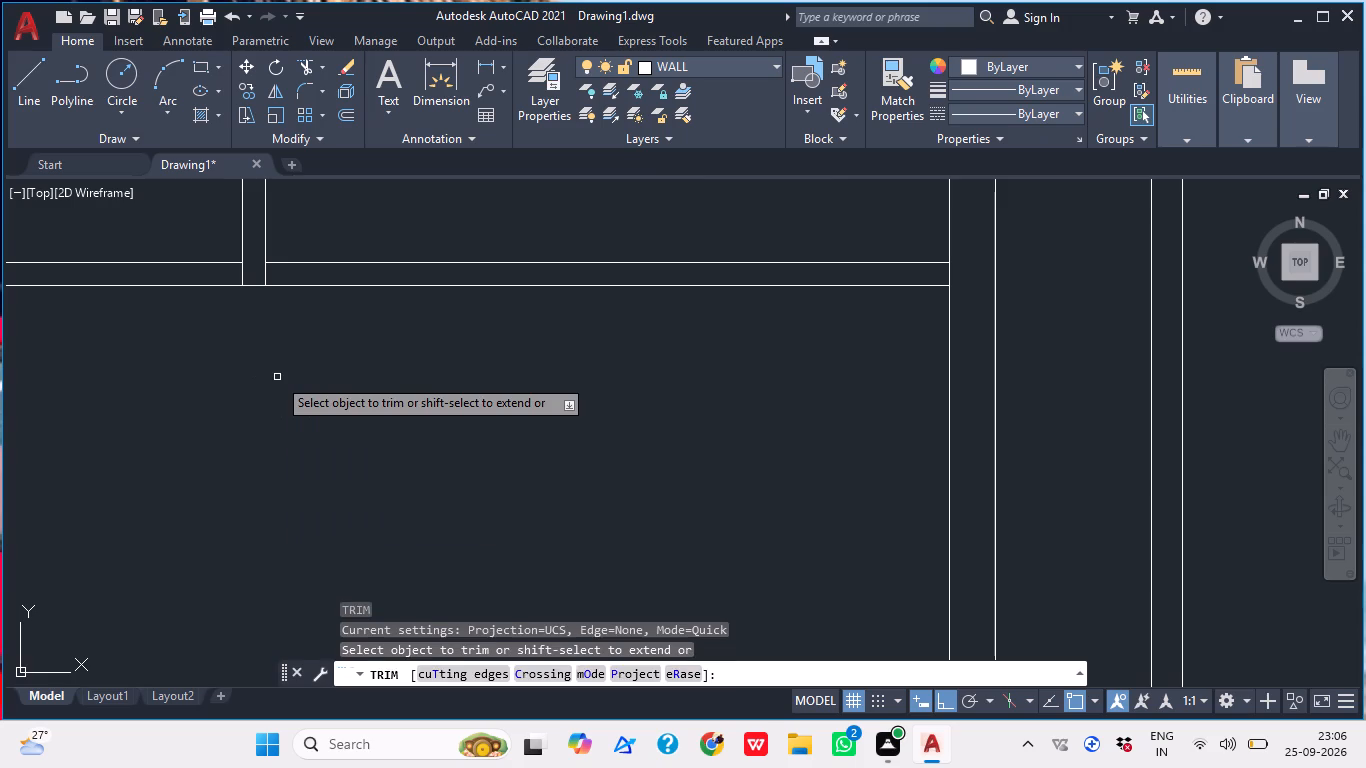
pyautogui.scroll(3, 238, 277)
pyautogui.click(238, 277)
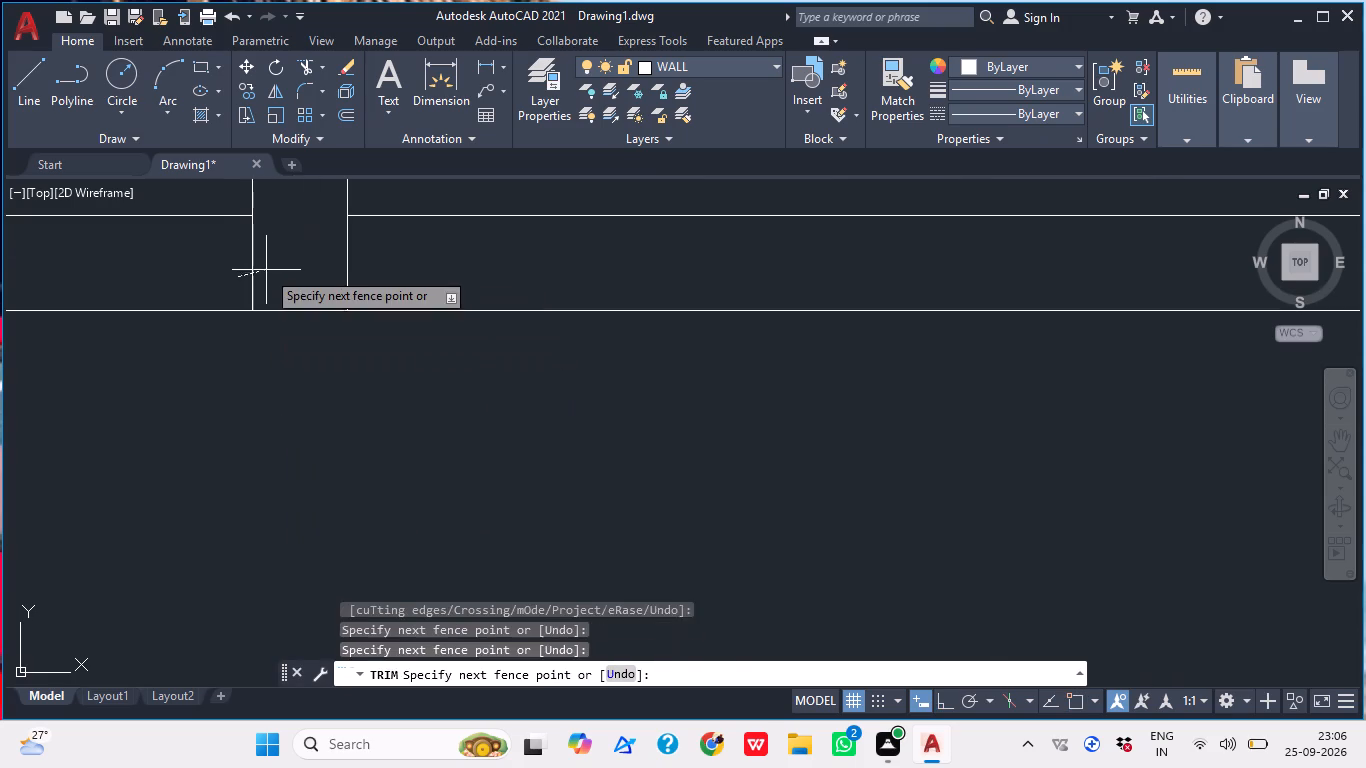
pyautogui.click(270, 268)
pyautogui.press('Escape')
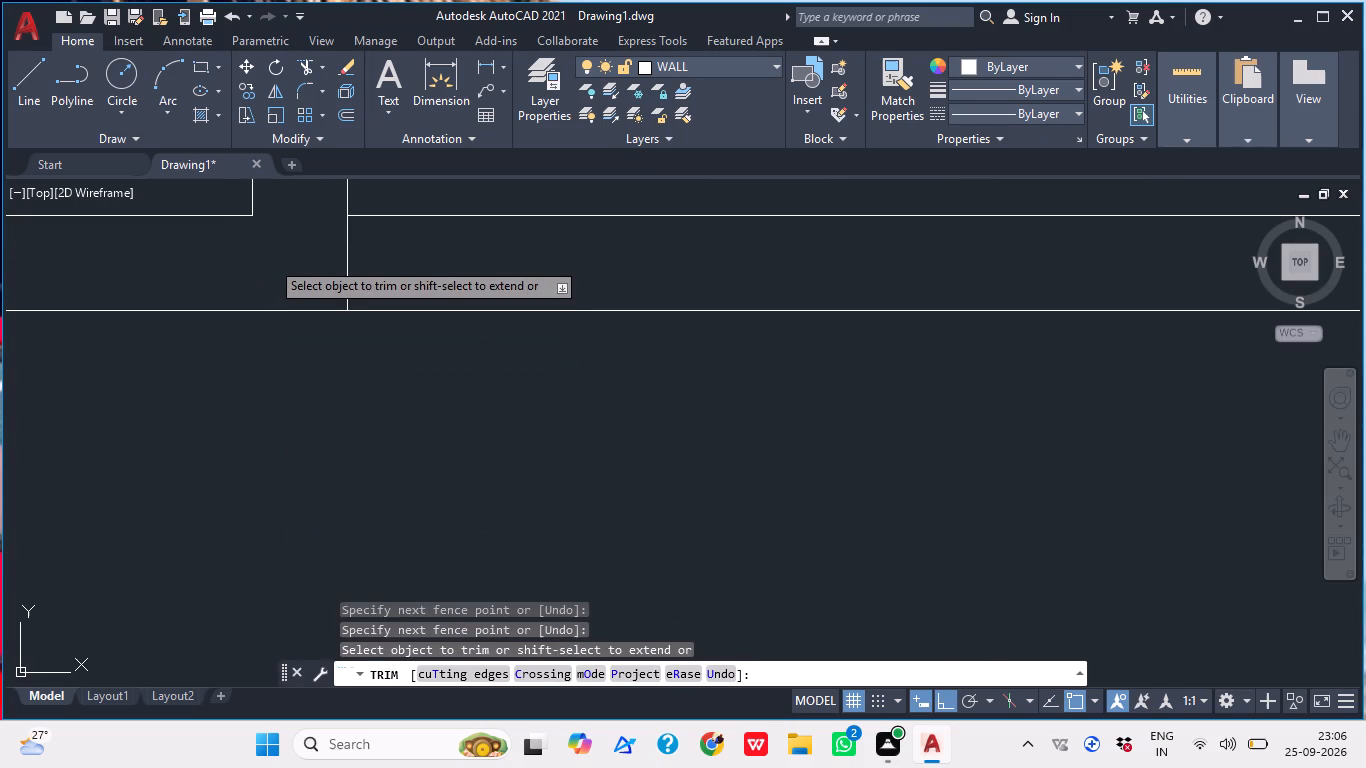
# Draw a vertical door jamb line across the upper-right room's bottom wall, tracked 6" right of the room's lower-left inner corner.
pyautogui.scroll(-2, 270, 260)
pyautogui.moveTo(307, 271); pyautogui.dragTo(248, 358, button='middle')
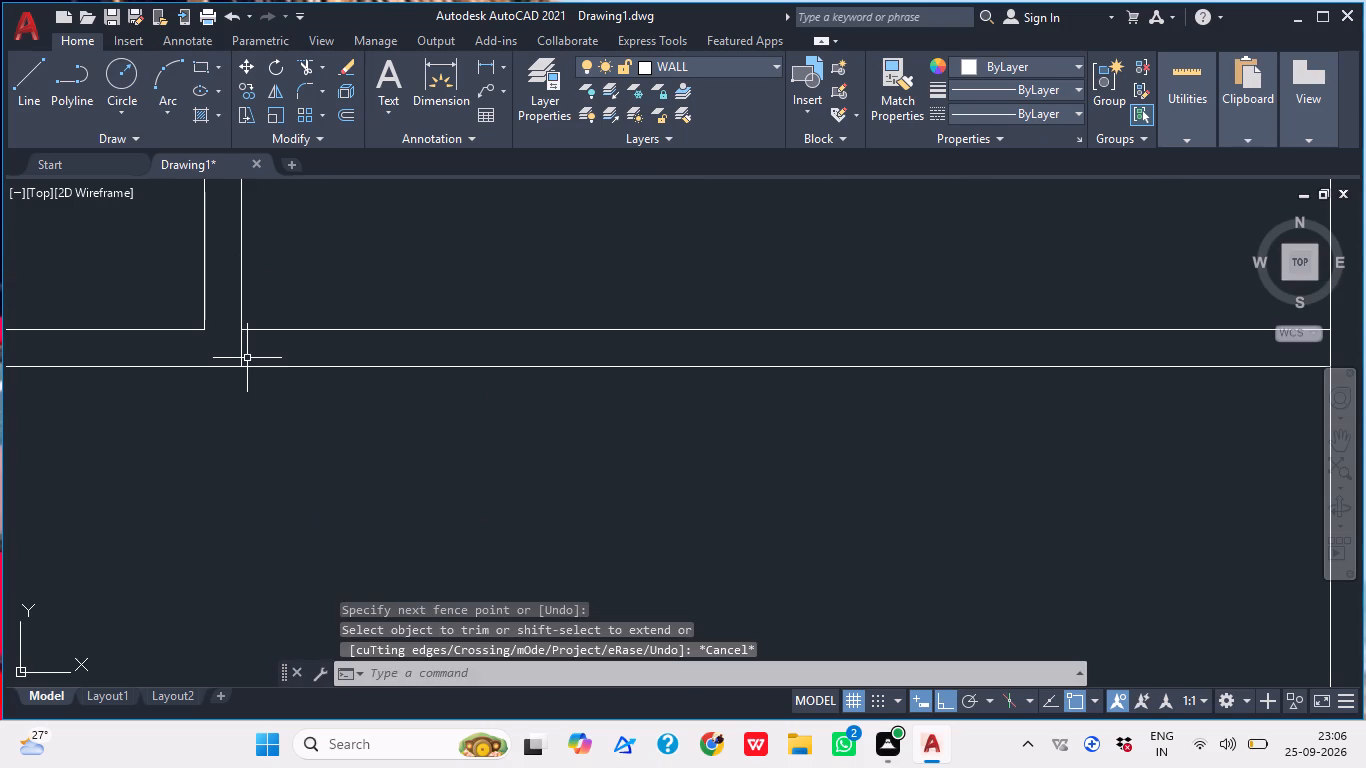
pyautogui.press('l')
pyautogui.press('Return')
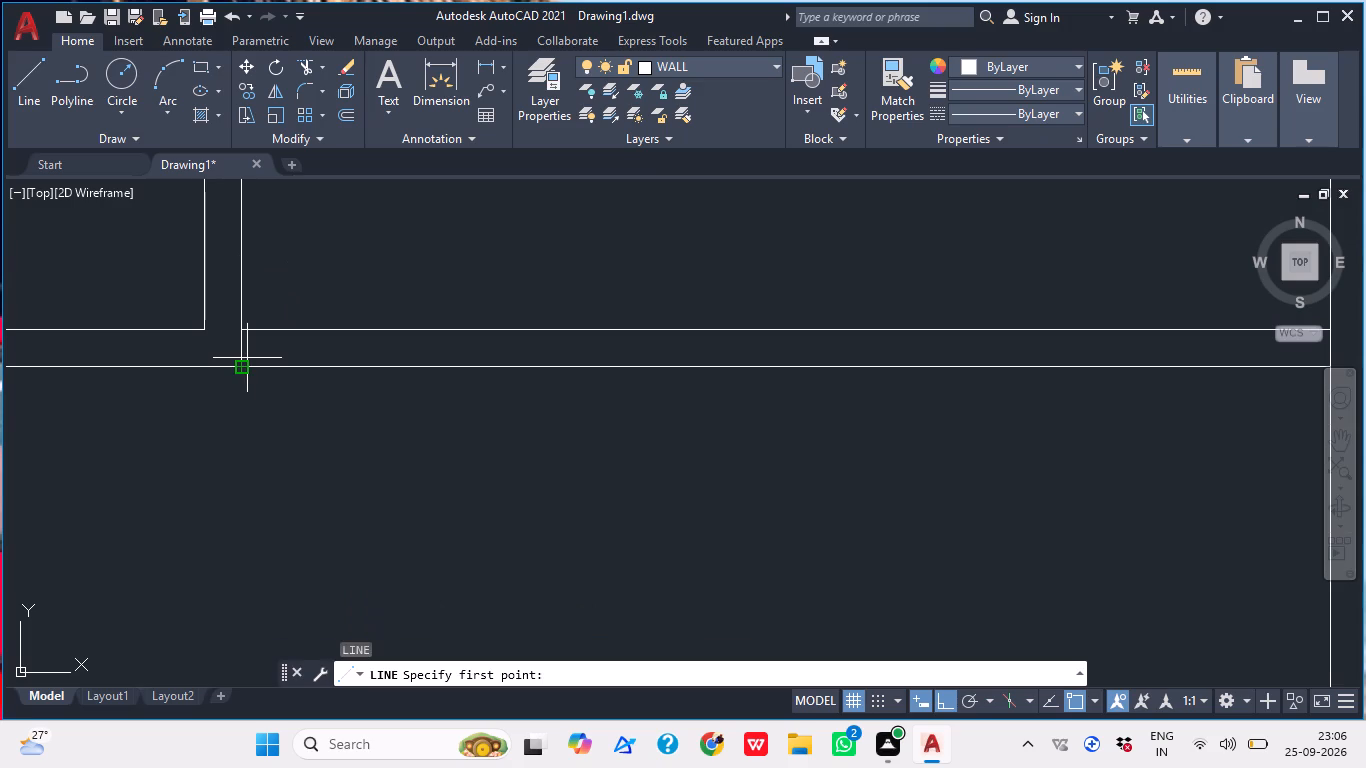
pyautogui.write('TL')
pyautogui.press('BackSpace')
pyautogui.press('k')
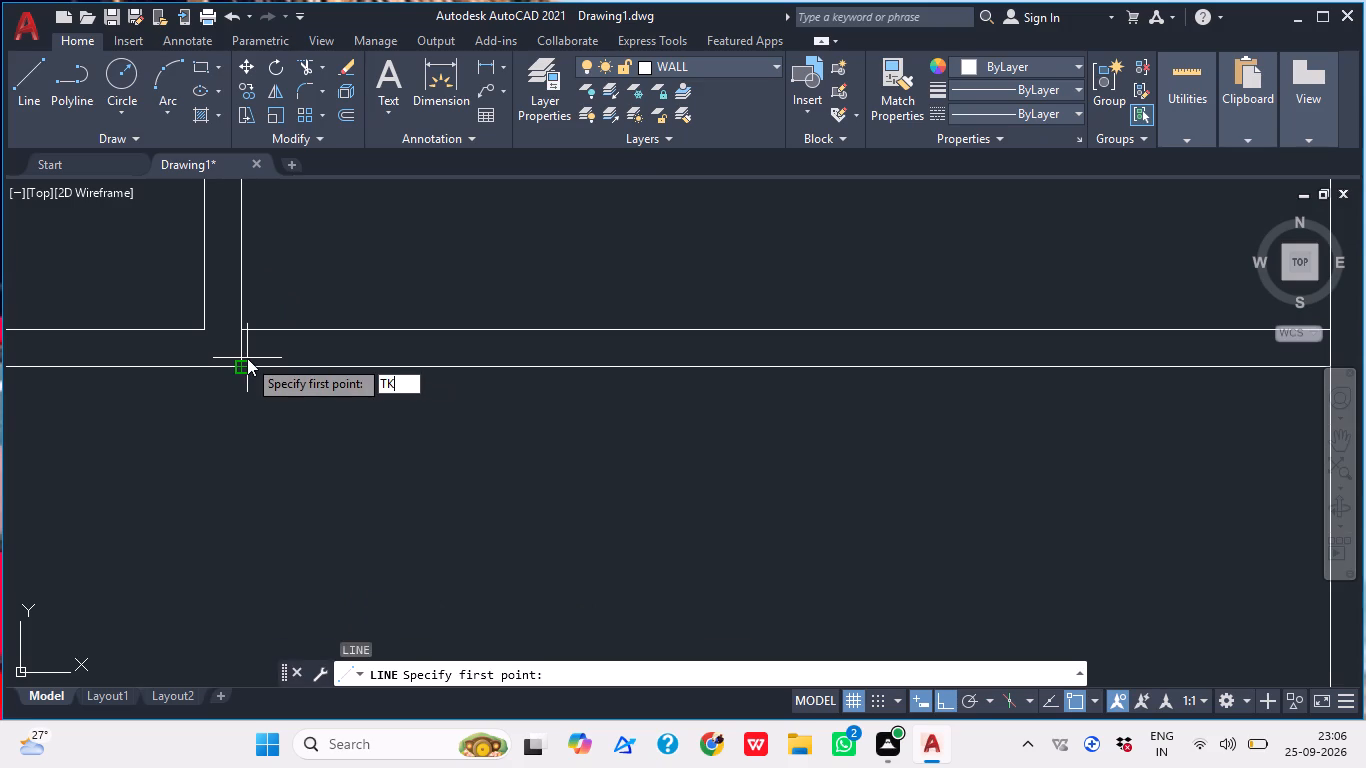
pyautogui.press('Return')
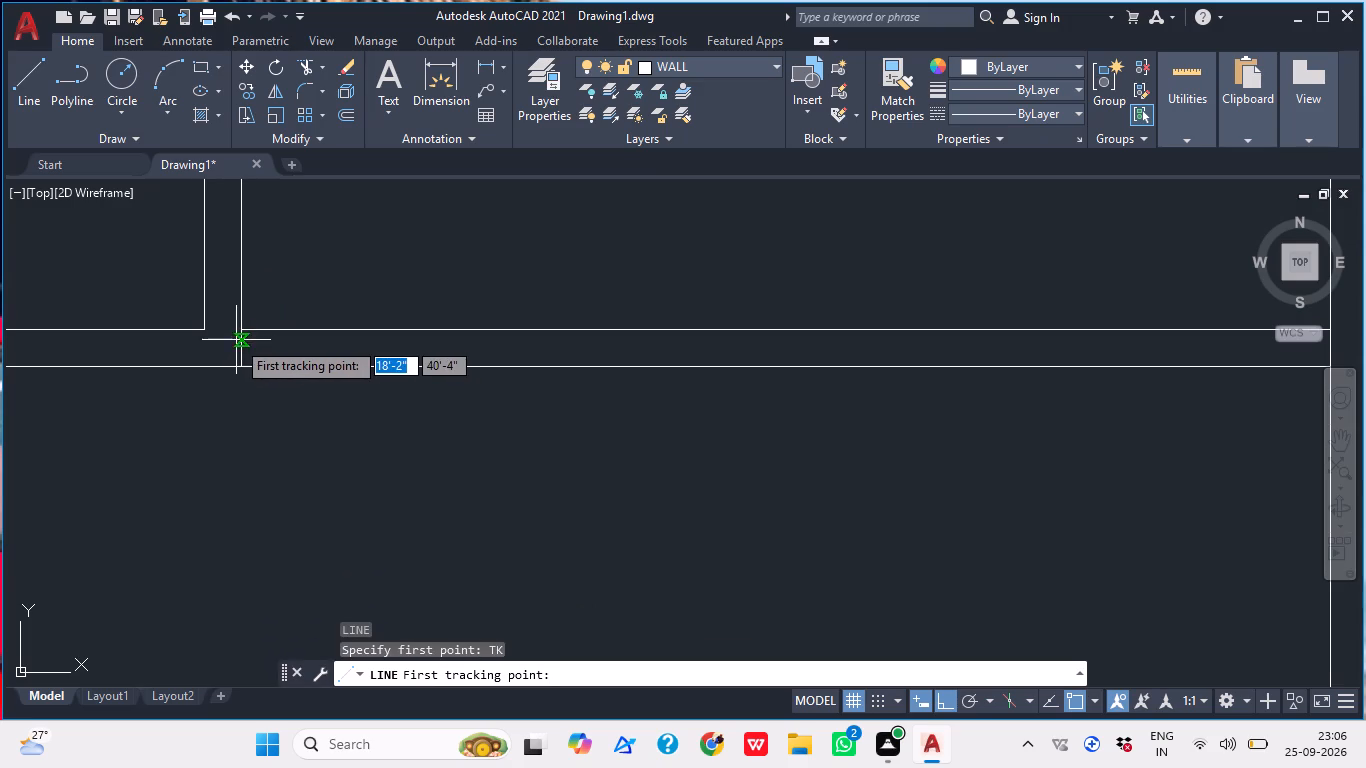
pyautogui.click(242, 327)
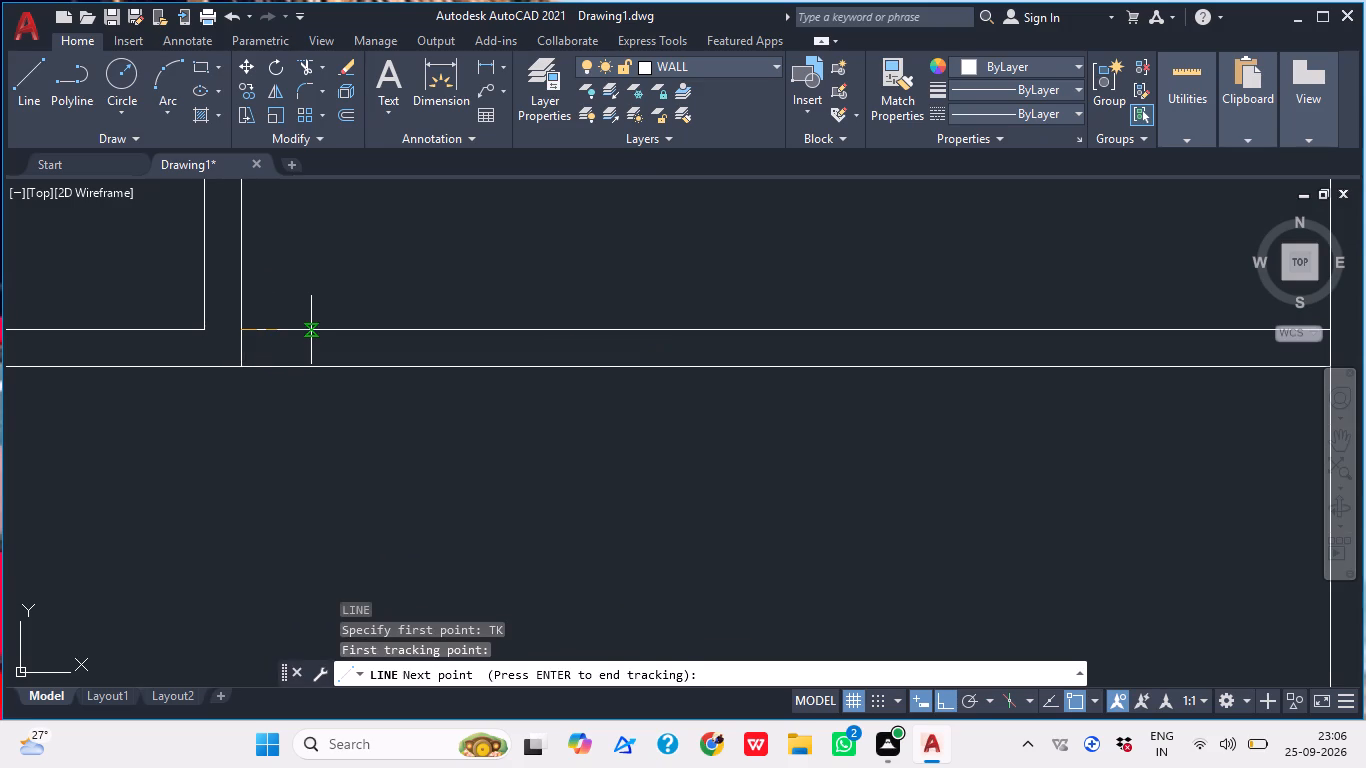
pyautogui.write('6"')
pyautogui.press('Return')
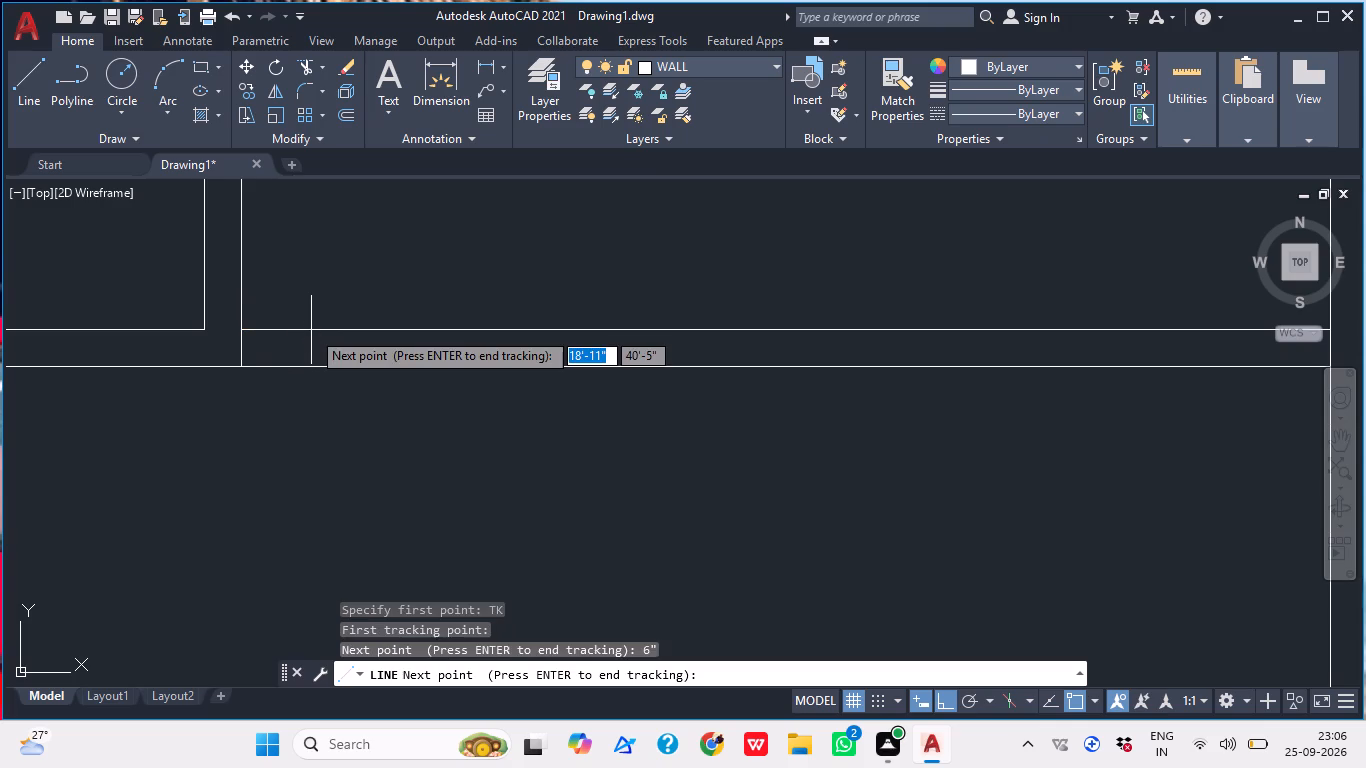
pyautogui.press('Return')
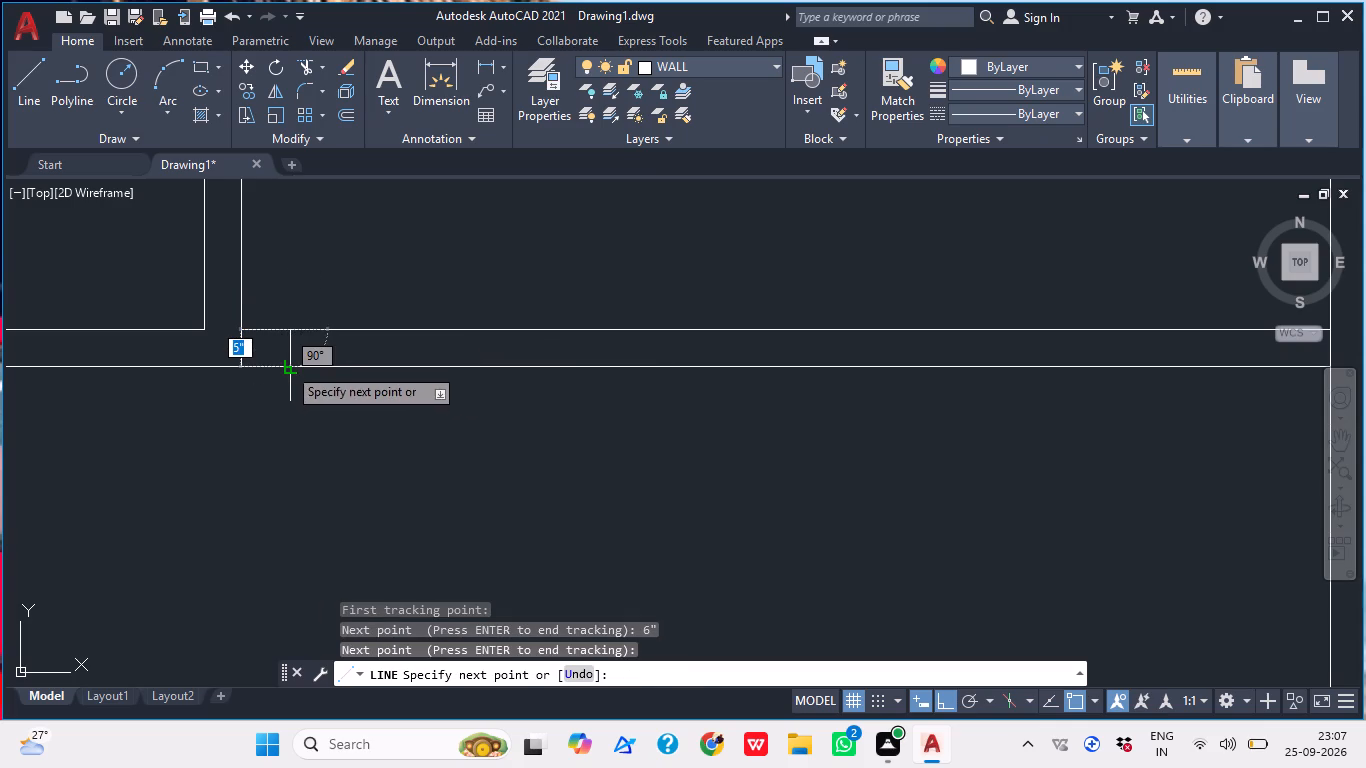
pyautogui.click(288, 365)
pyautogui.press('Escape')
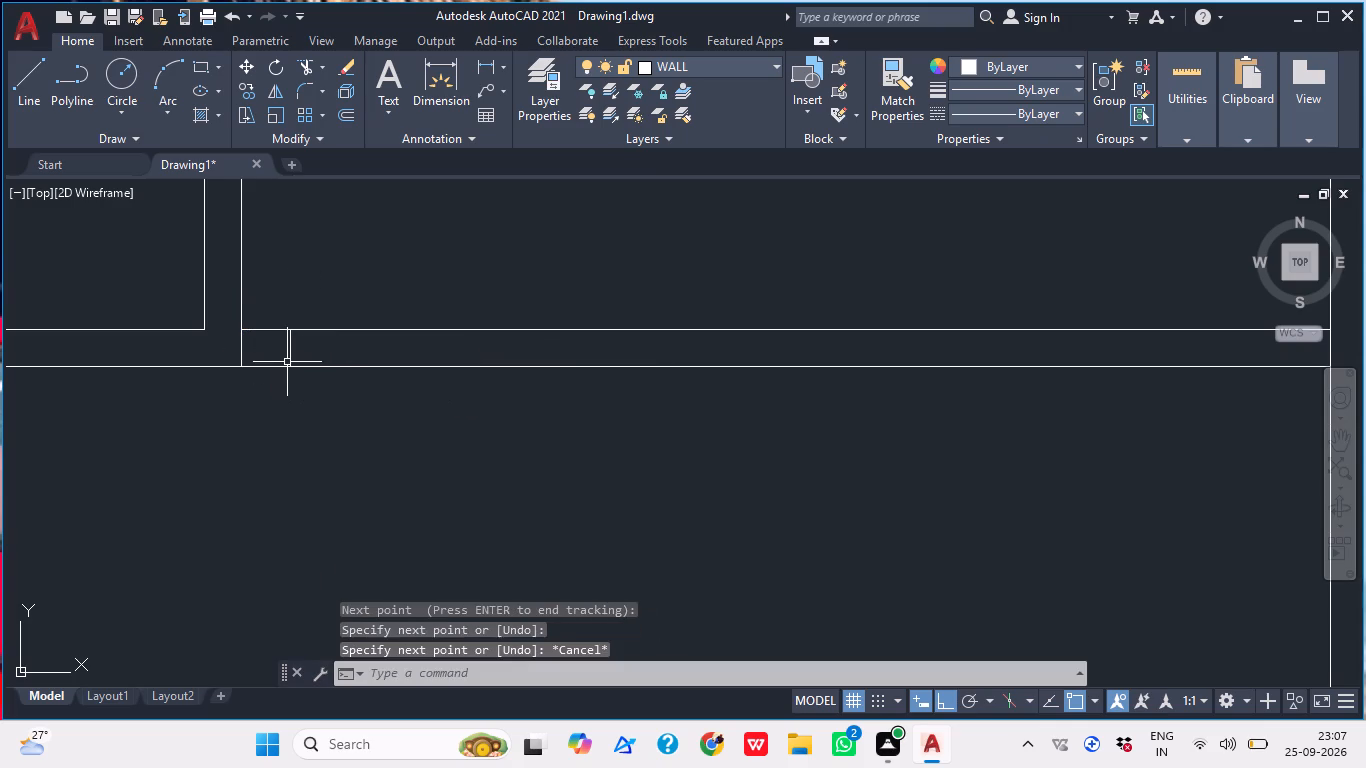
# Trim the right line of the upper-right room's partition wall within the thickness of the bottom wall.
pyautogui.write('TR')
pyautogui.press('Return')
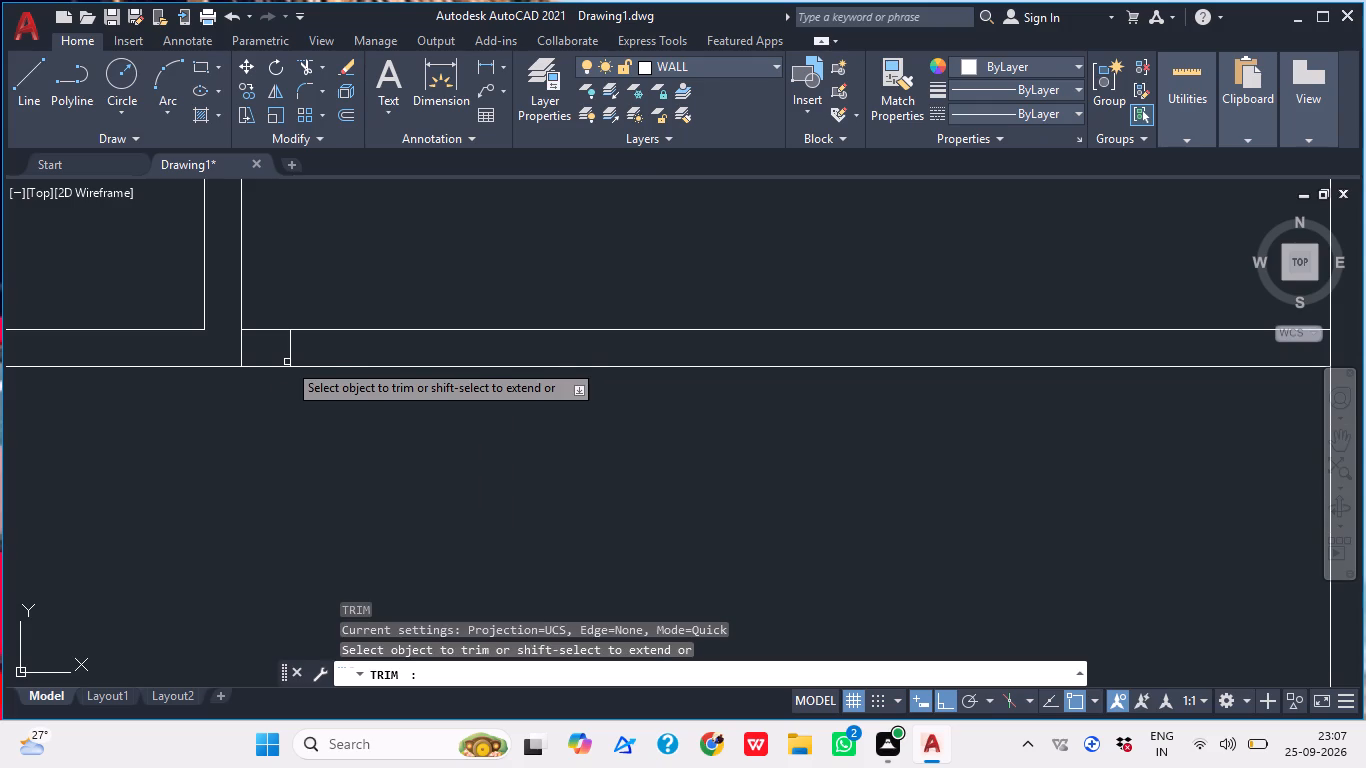
pyautogui.scroll(2, 234, 345)
pyautogui.click(248, 347)
pyautogui.moveTo(270, 344); pyautogui.dragTo(248, 348)
pyautogui.click(240, 351)
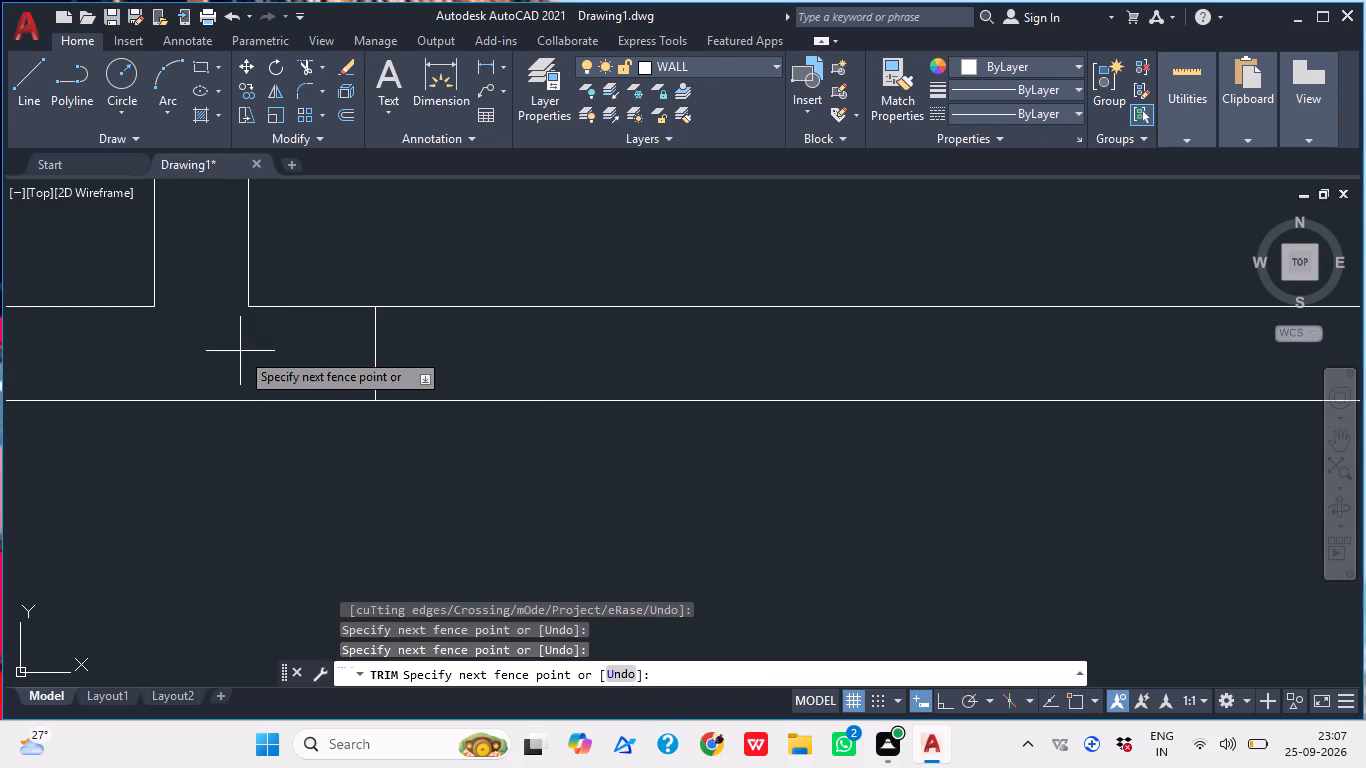
pyautogui.press('Escape')
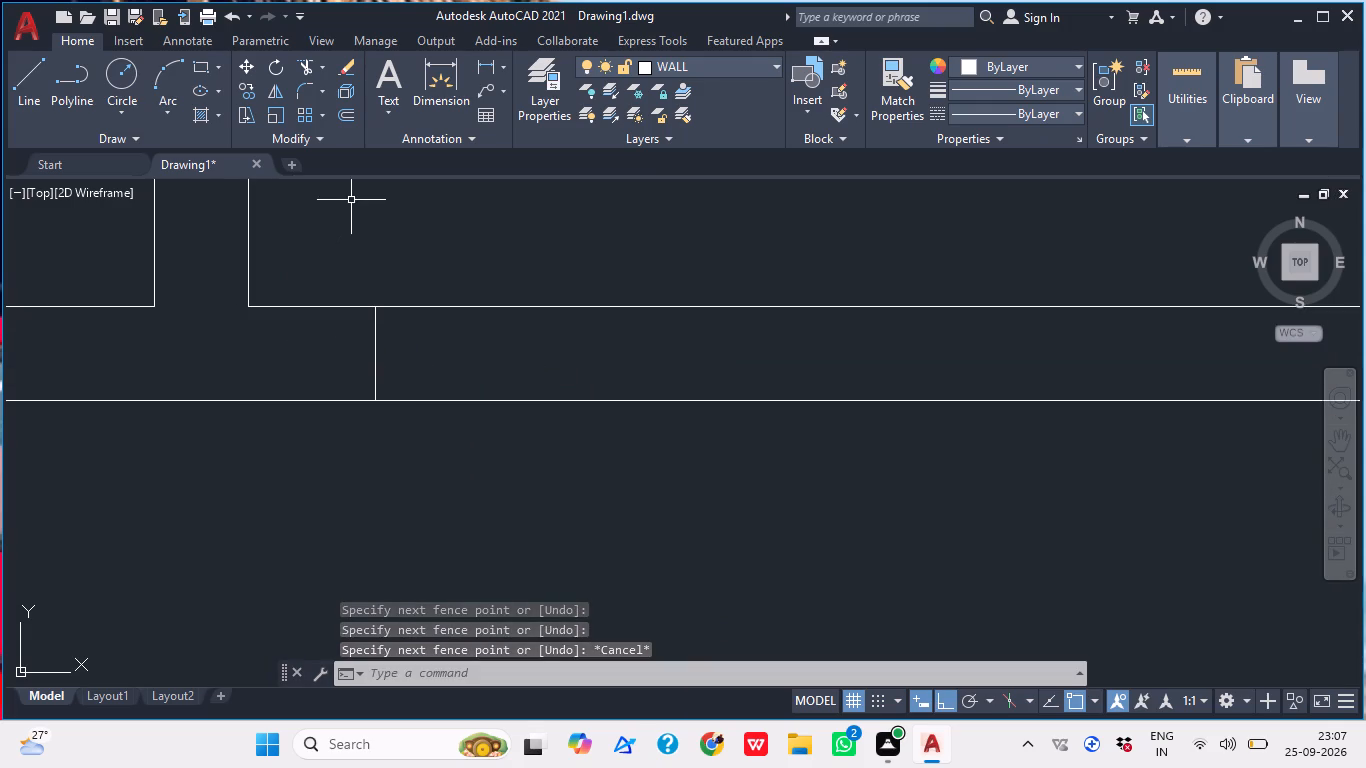
pyautogui.press('Escape')
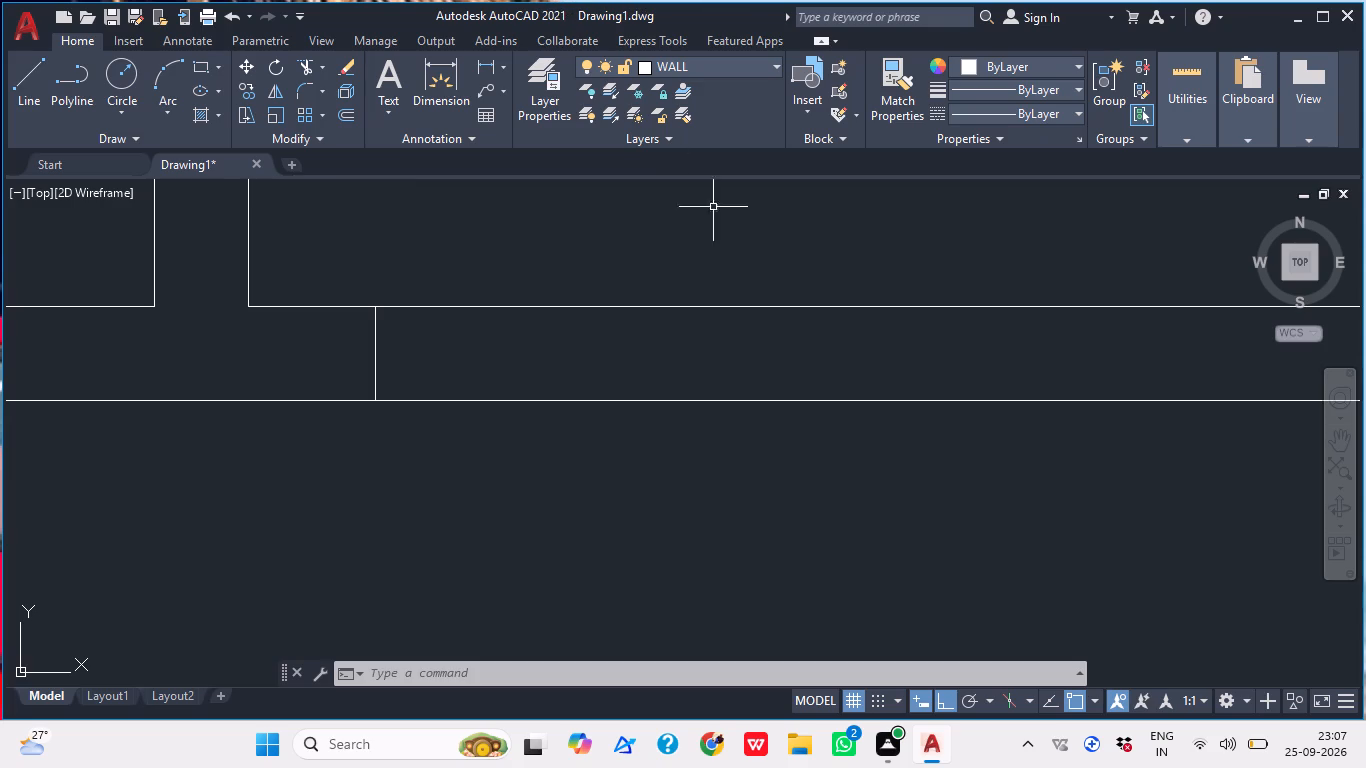
# Offset the door jamb line 3'6" to the right along the upper-right room's bottom wall.
pyautogui.scroll(-1, 524, 329)
pyautogui.moveTo(524, 329); pyautogui.dragTo(449, 330, button='middle')
pyautogui.press('o')
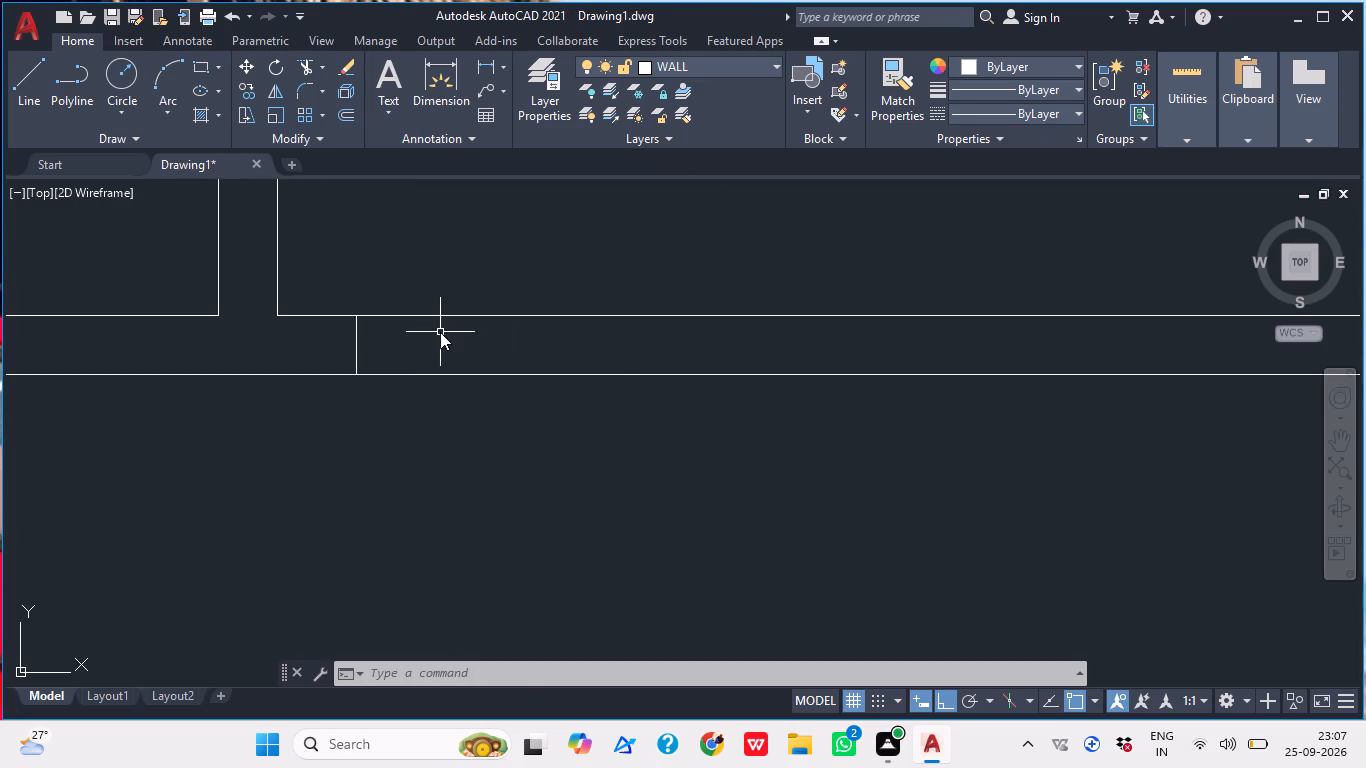
pyautogui.press('Return')
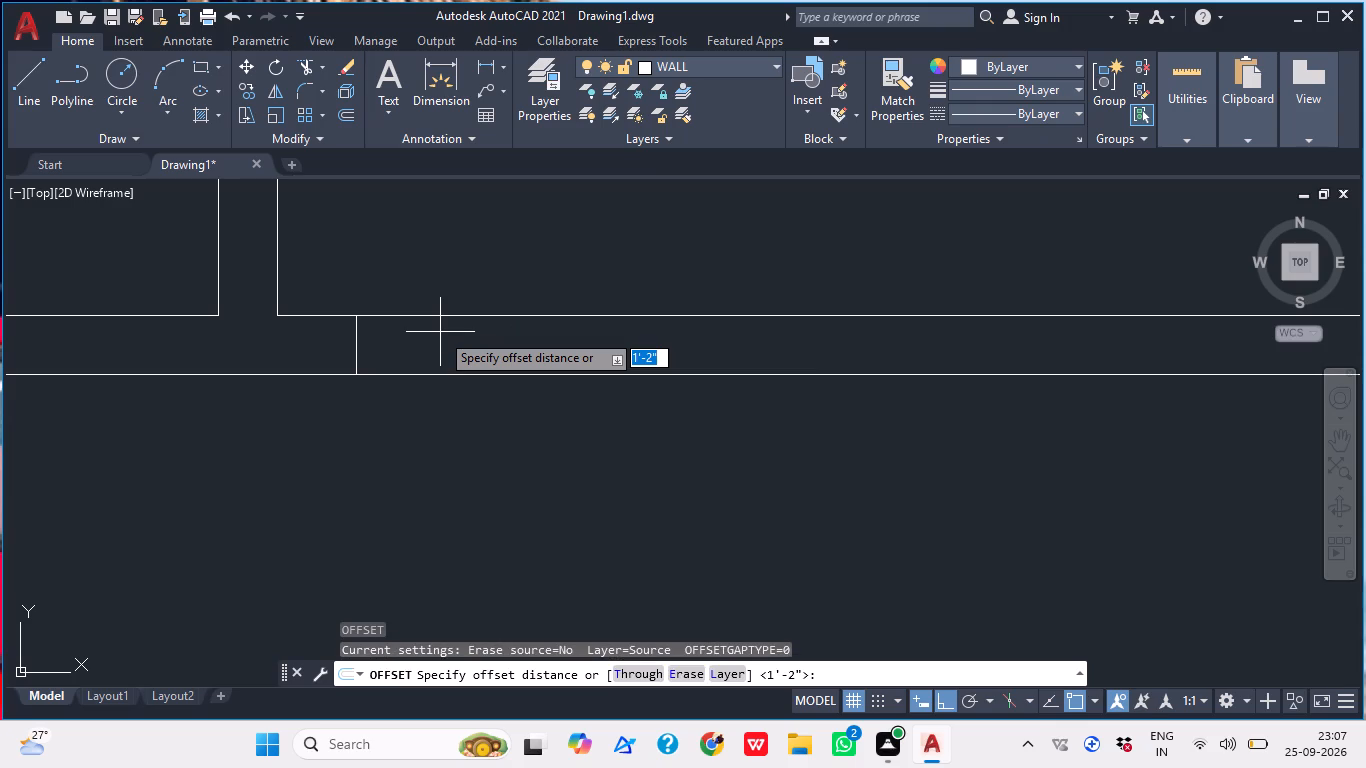
pyautogui.press('3')
pyautogui.write('\'6"')
pyautogui.press('Return')
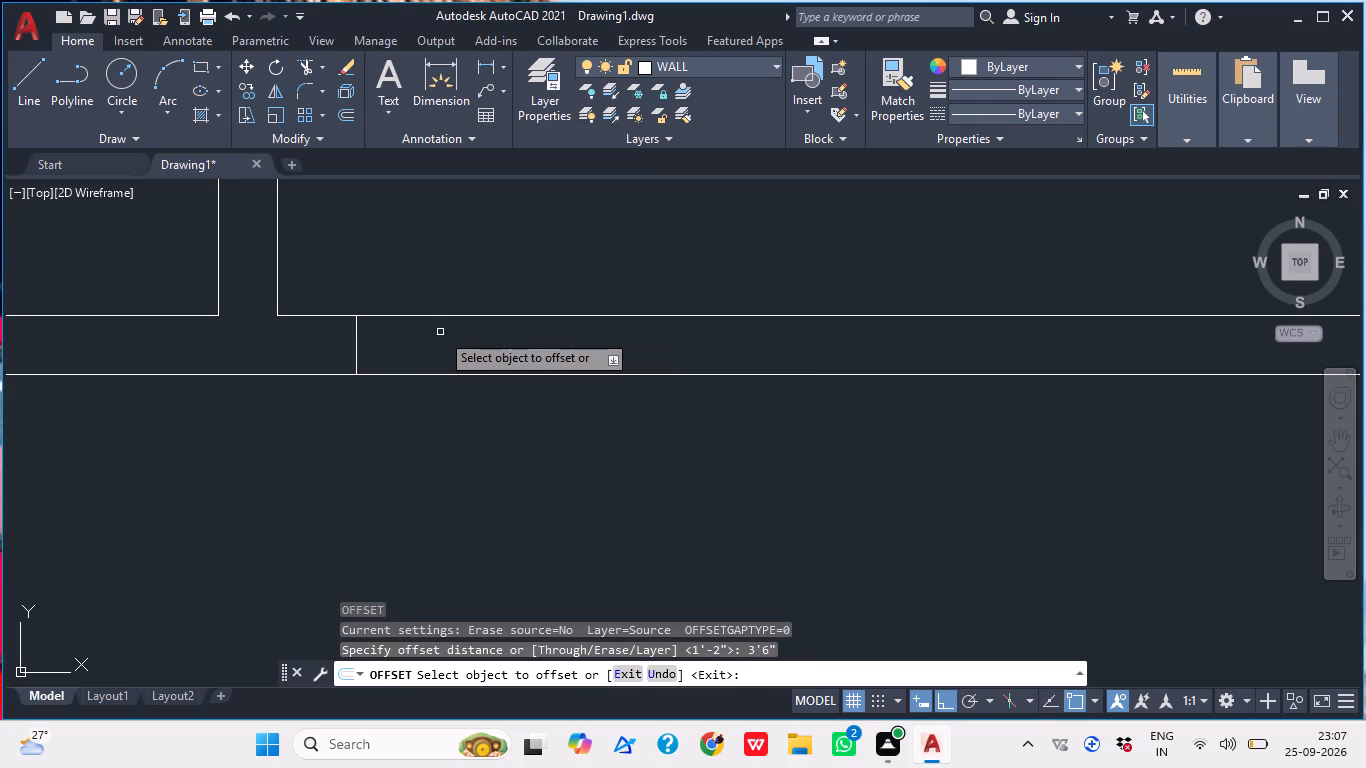
pyautogui.click(354, 343)
pyautogui.click(493, 347)
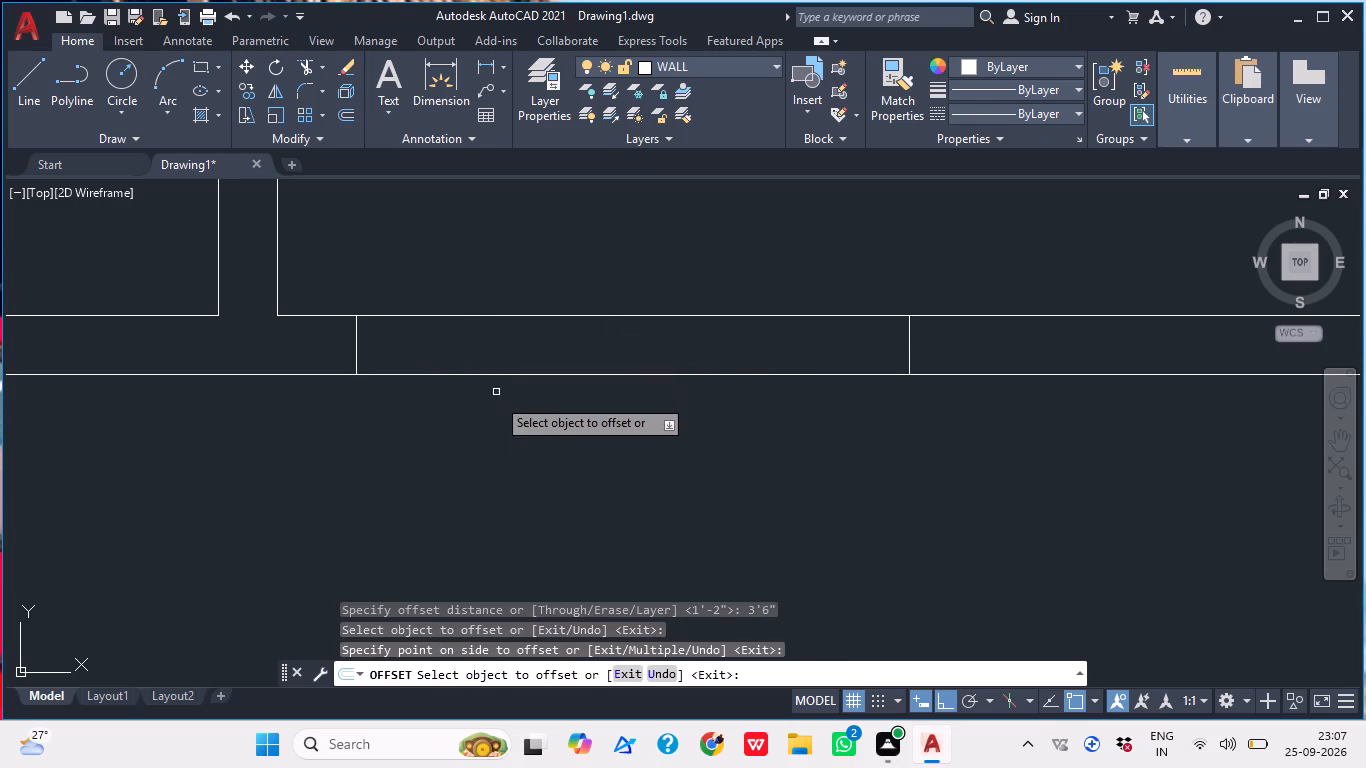
pyautogui.press('Escape')
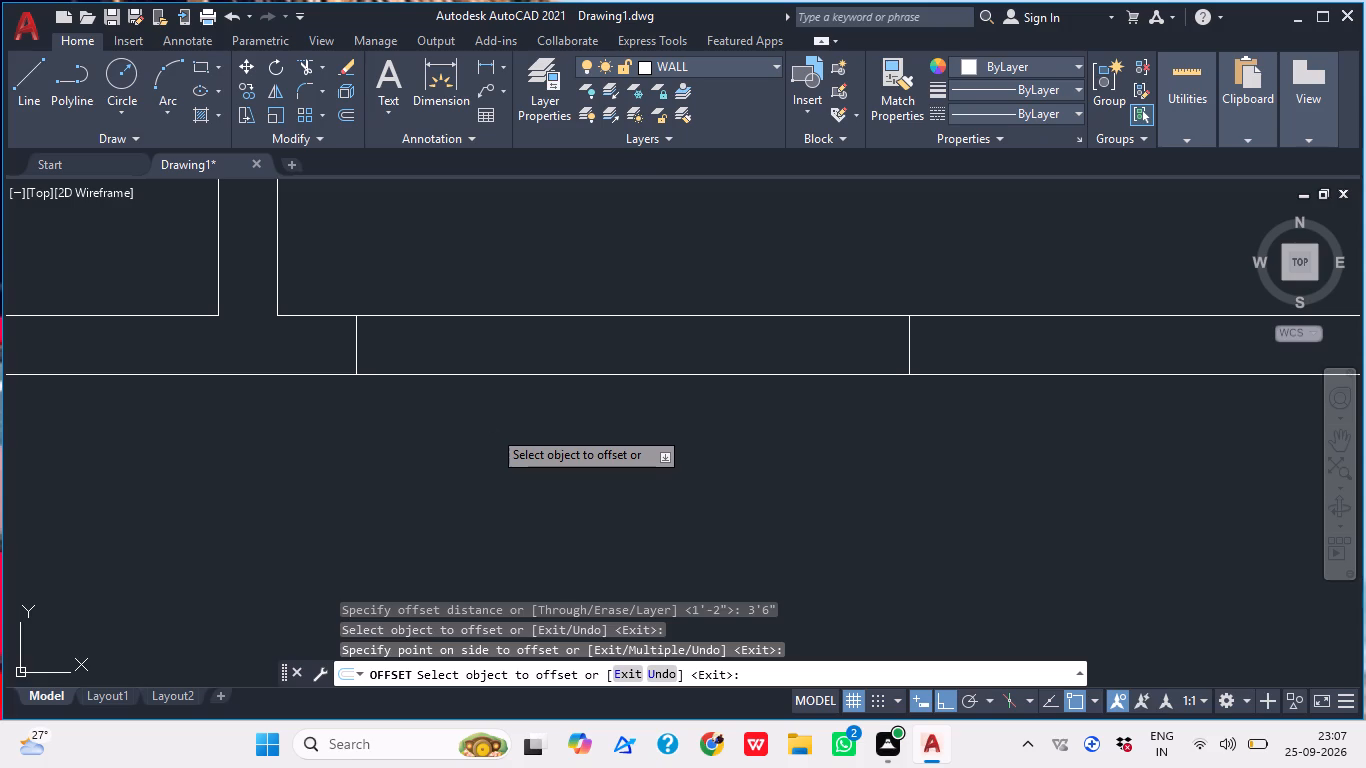
# Trim both bottom-wall lines between the two jamb lines to open the upper-right room's doorway.
pyautogui.write('TR')
pyautogui.press('Return')
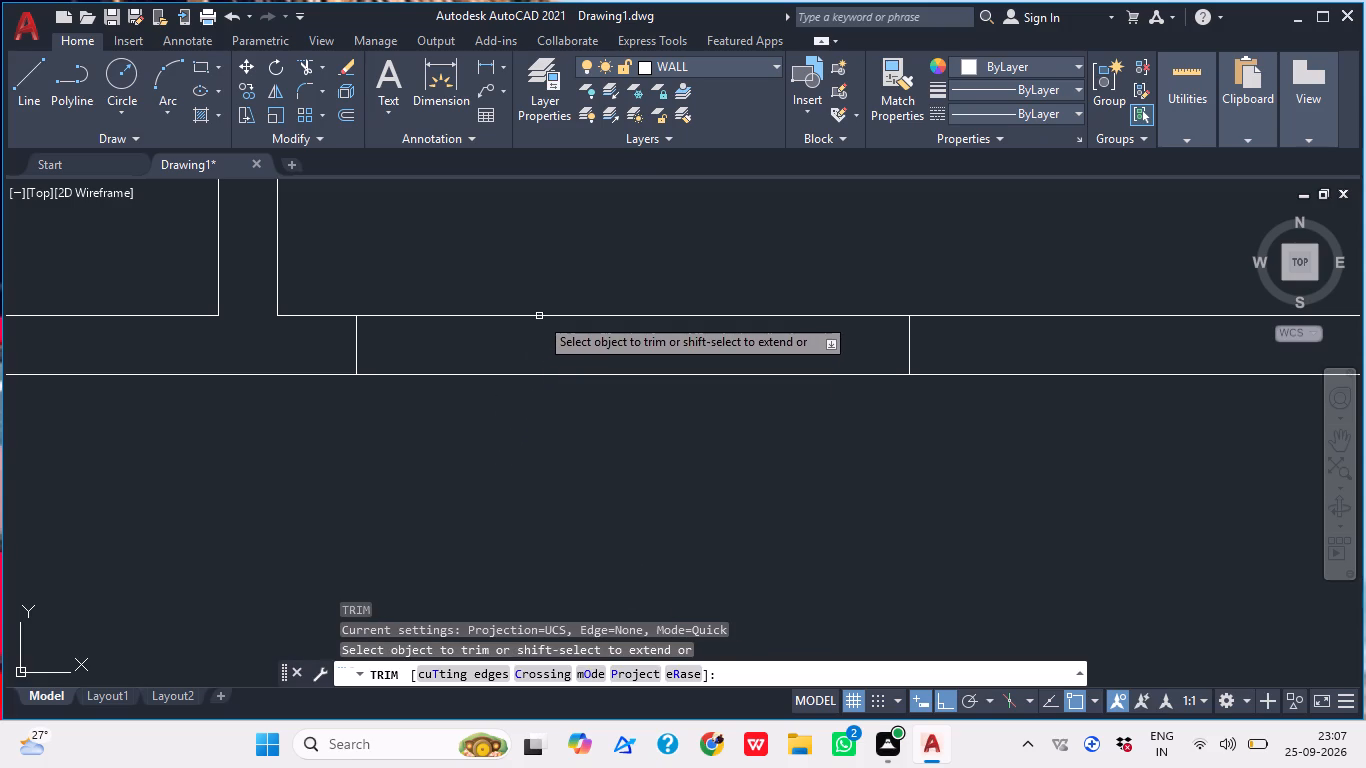
pyautogui.click(541, 305)
pyautogui.click(527, 410)
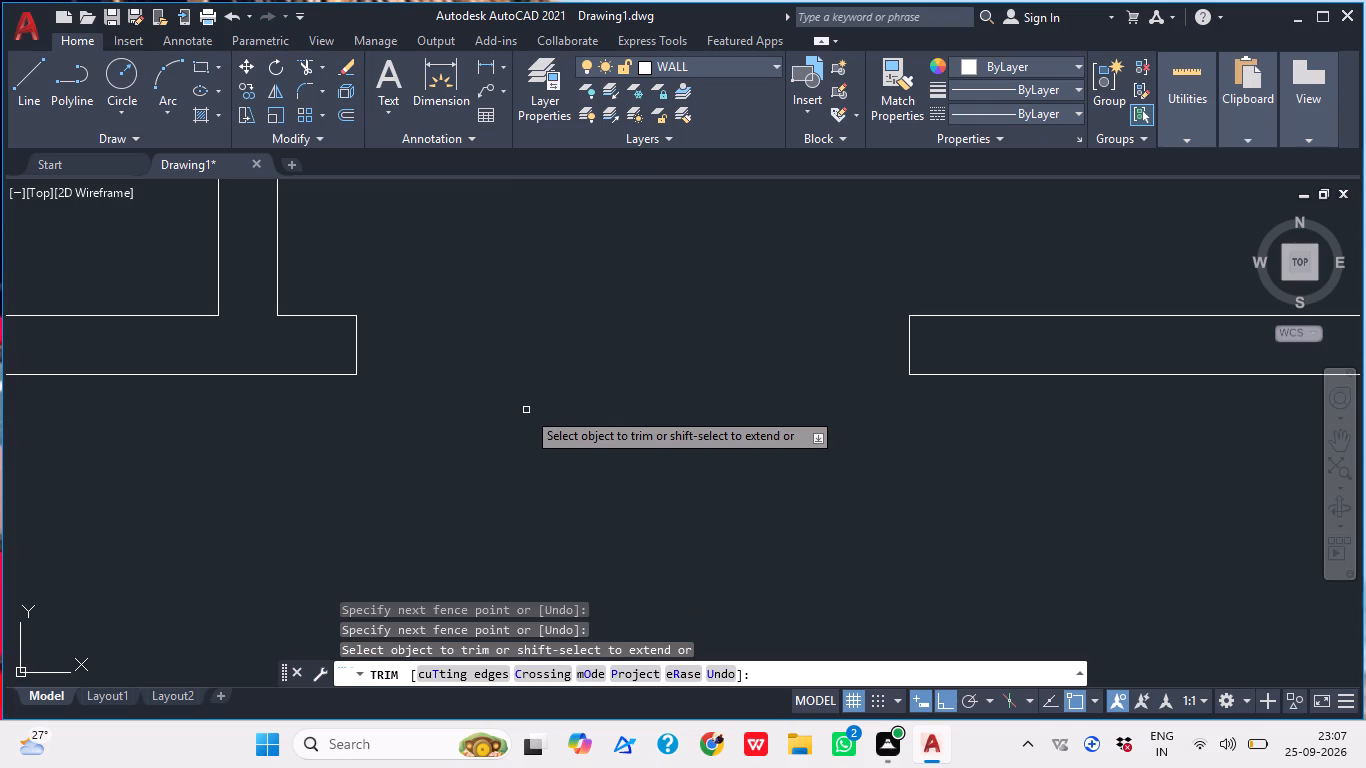
pyautogui.press('Escape')
# Trim the bottom wall's upper line between the two faces of the partition separating the upper-left room from the small middle rooms.
pyautogui.scroll(-4, 520, 400)
pyautogui.moveTo(501, 418); pyautogui.dragTo(450, 479, button='middle')
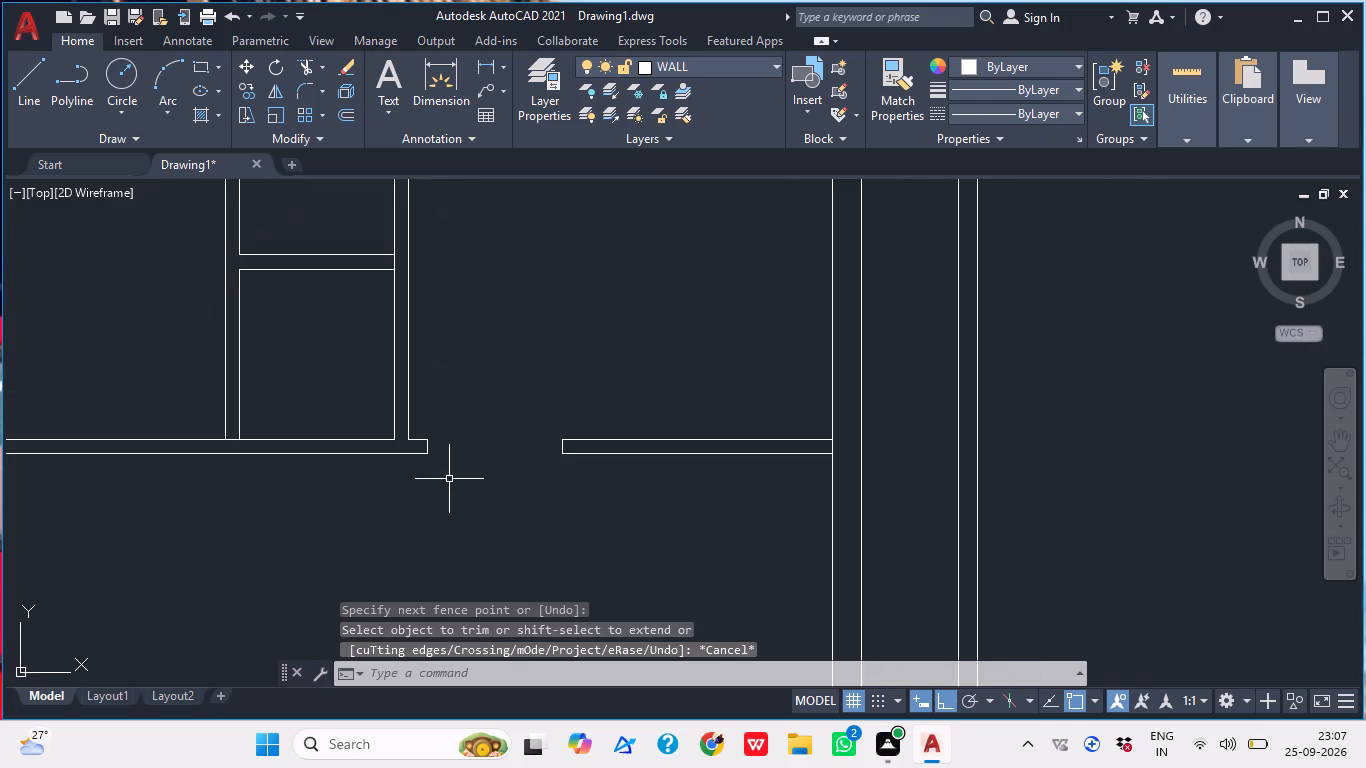
pyautogui.scroll(-1, 460, 458)
pyautogui.moveTo(450, 480); pyautogui.dragTo(416, 501, button='middle')
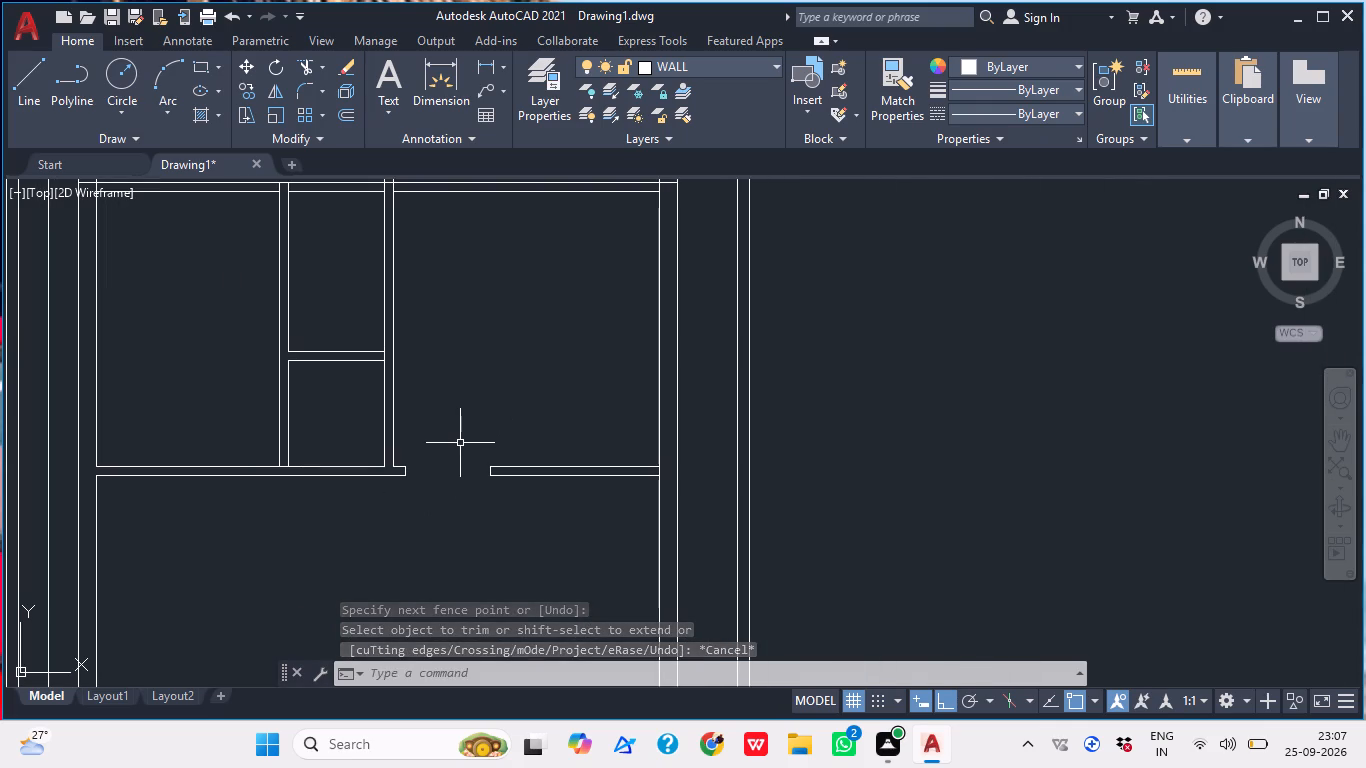
pyautogui.moveTo(440, 445); pyautogui.dragTo(423, 469, button='middle')
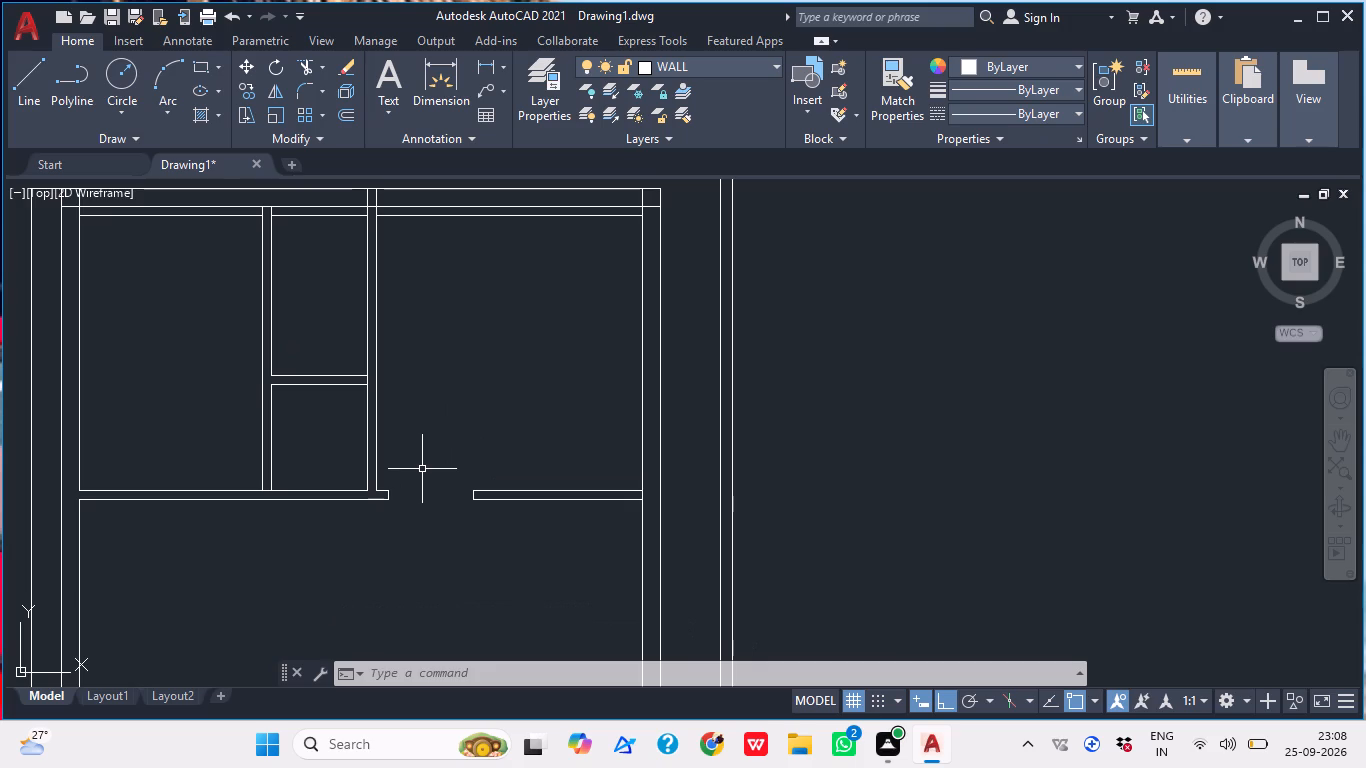
pyautogui.moveTo(330, 451); pyautogui.dragTo(338, 431, button='middle')
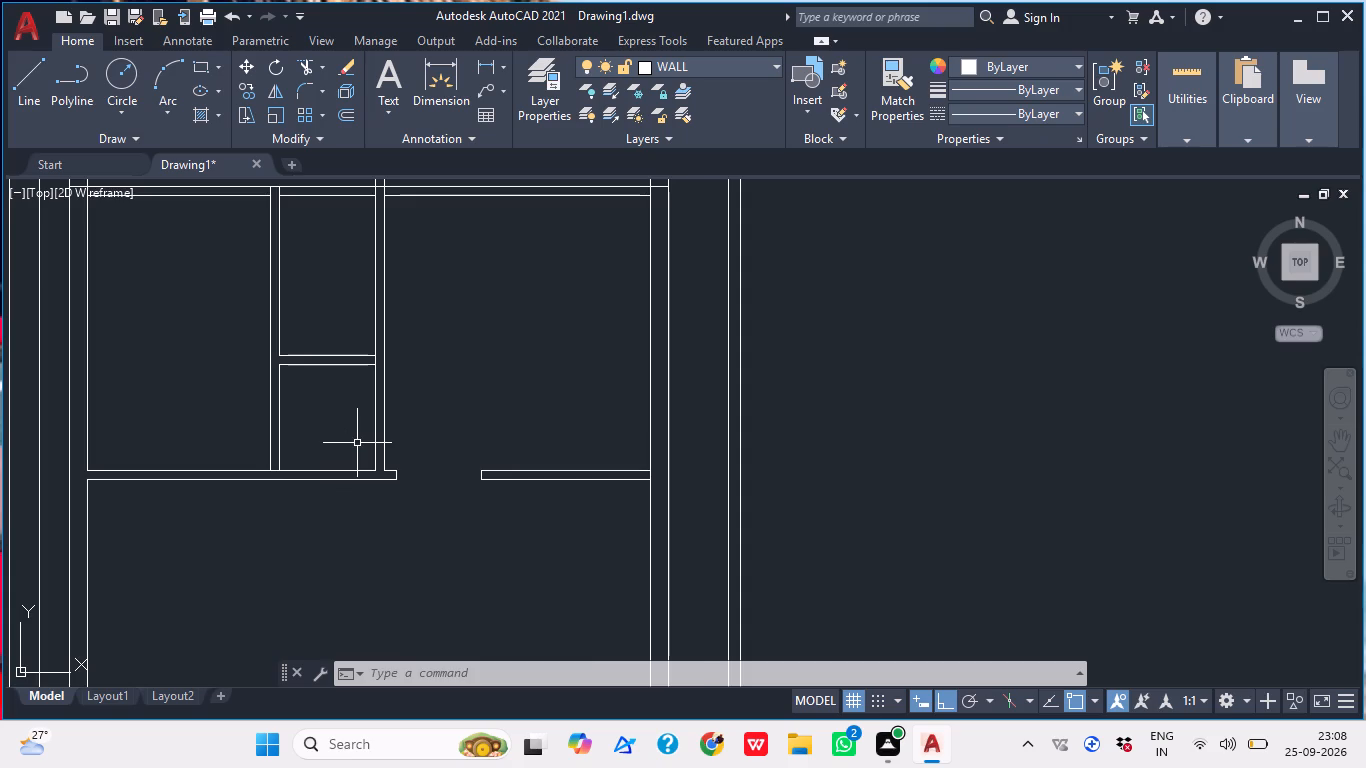
pyautogui.moveTo(343, 476); pyautogui.dragTo(290, 553, button='middle')
pyautogui.moveTo(366, 489); pyautogui.dragTo(471, 480, button='middle')
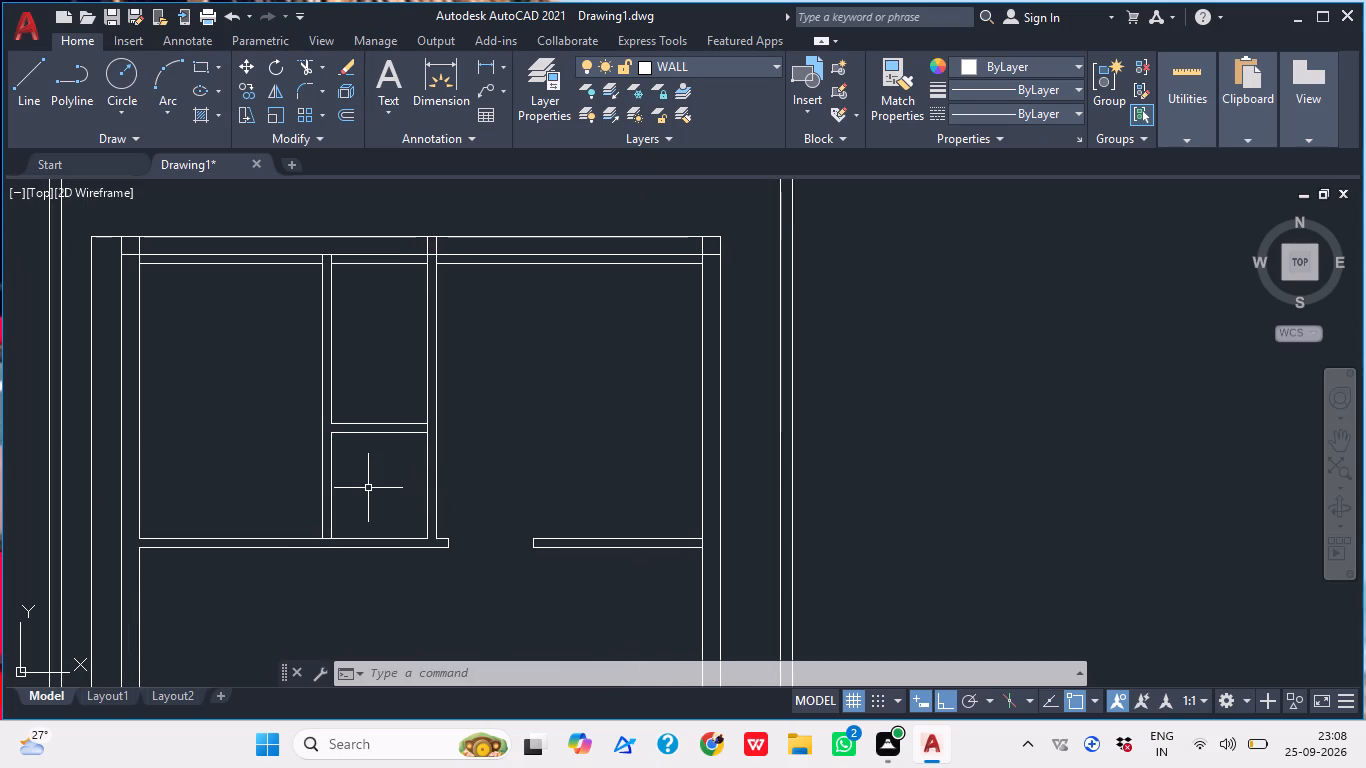
pyautogui.press('t')
pyautogui.press('r')
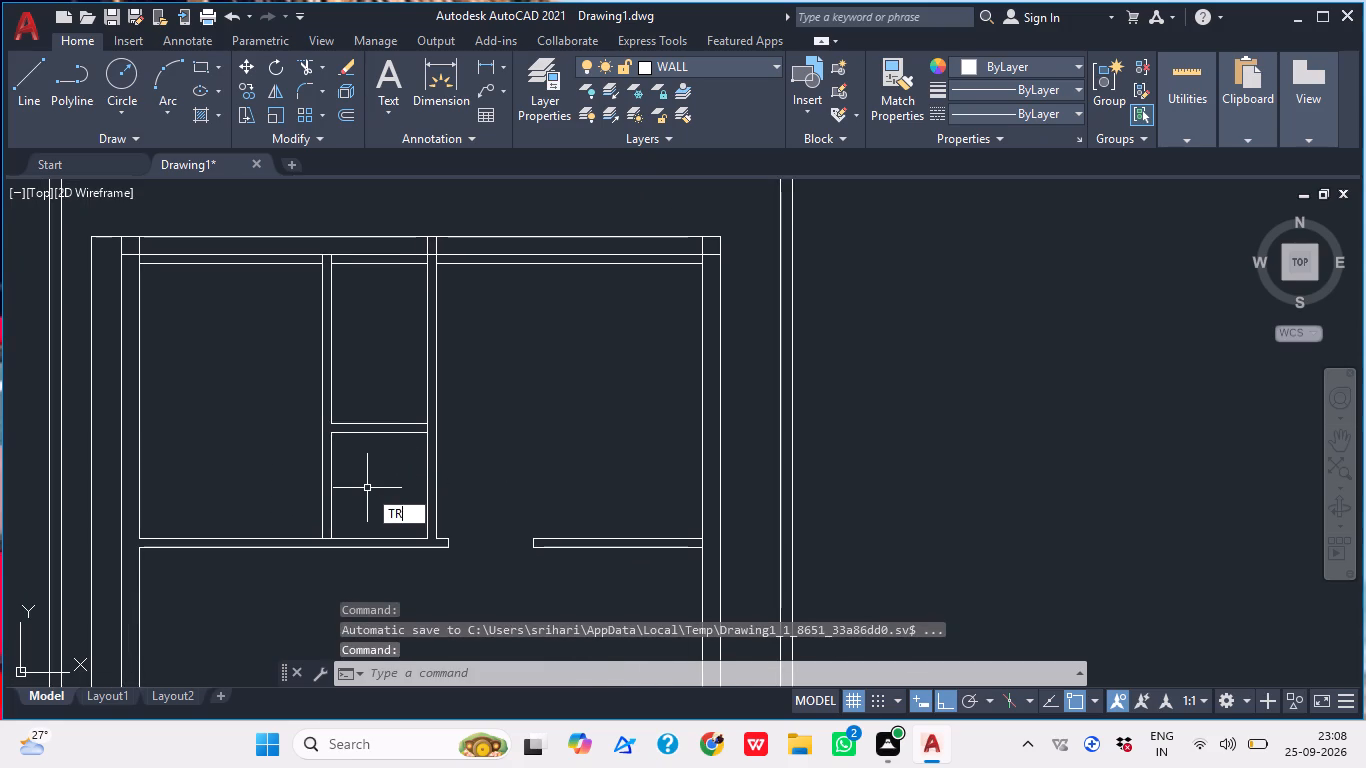
pyautogui.press('Return')
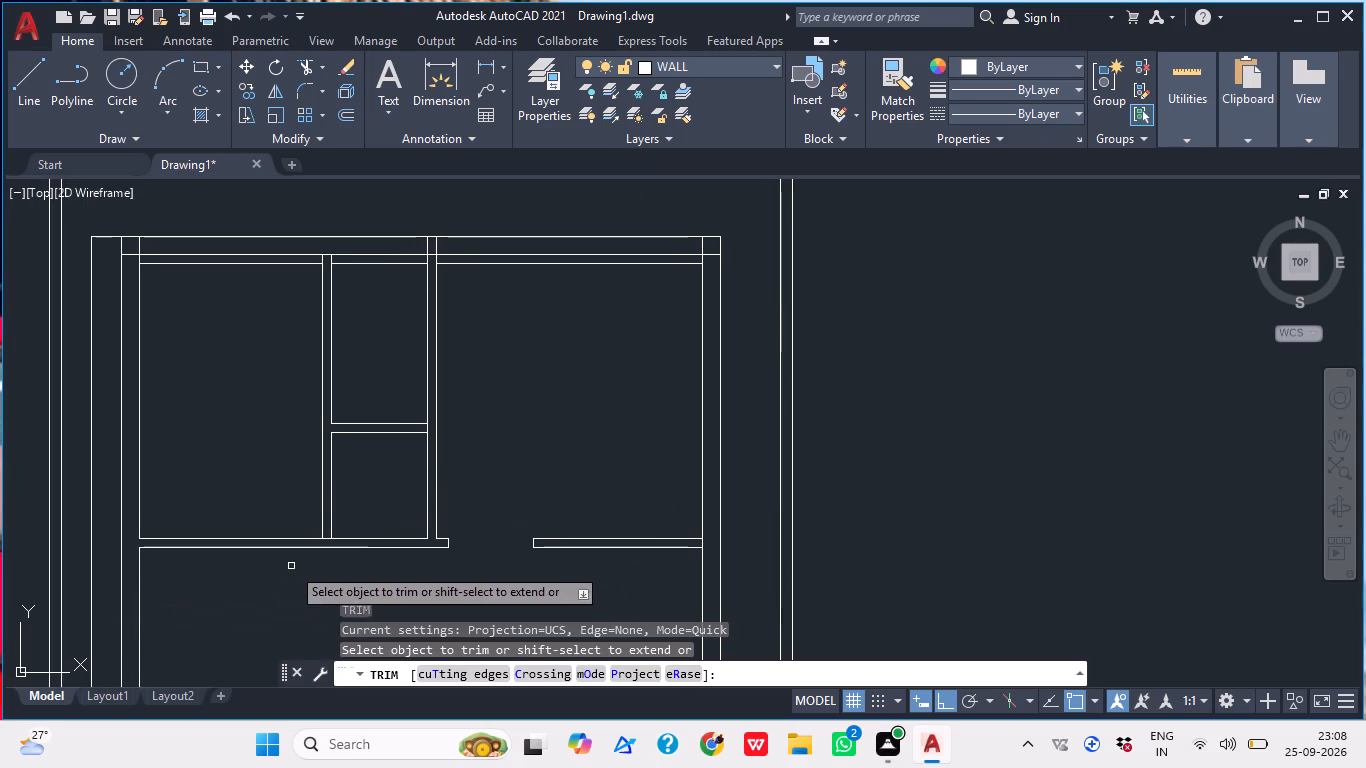
pyautogui.scroll(4, 321, 543)
pyautogui.click(357, 539)
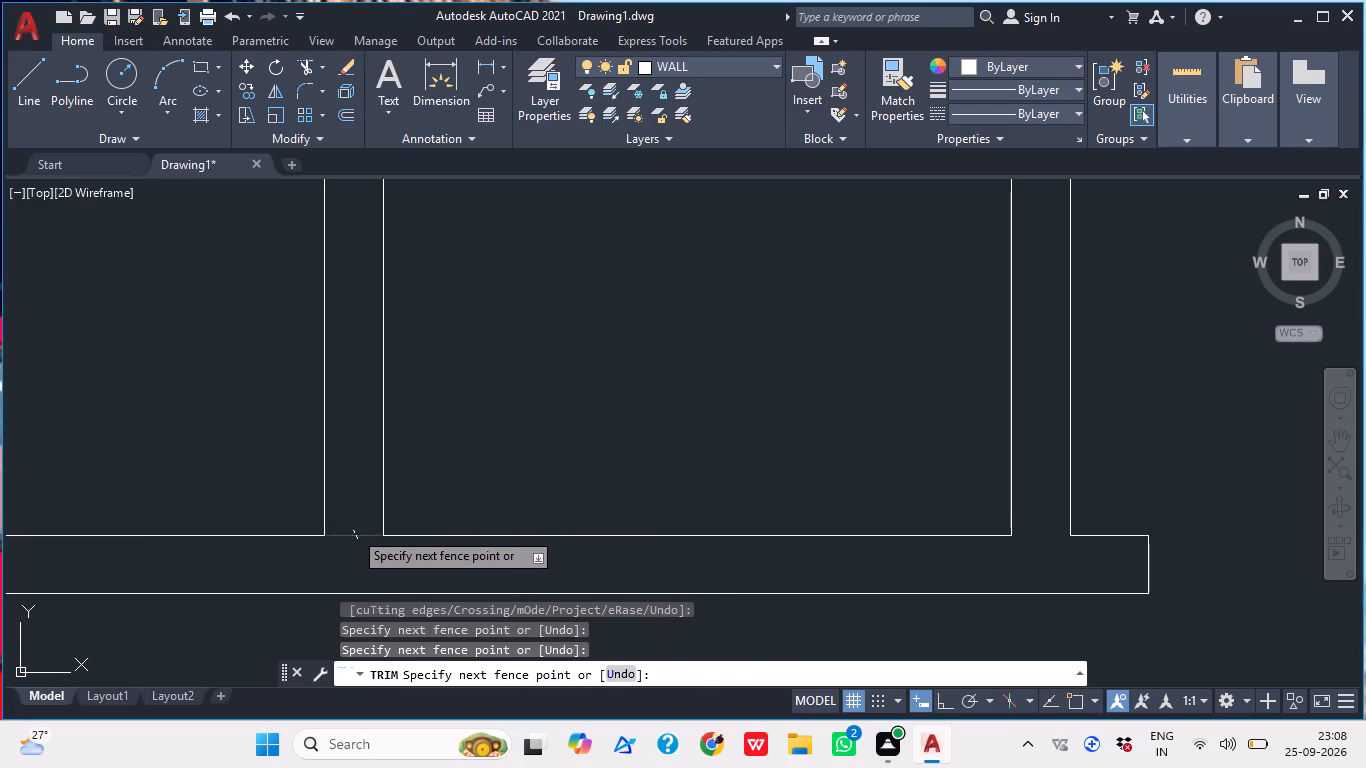
pyautogui.click(353, 530)
# Extend the right line of the upper-left room's partition down to the bottom wall's lower line.
pyautogui.write('EX')
pyautogui.press('Return')
pyautogui.click(379, 513)
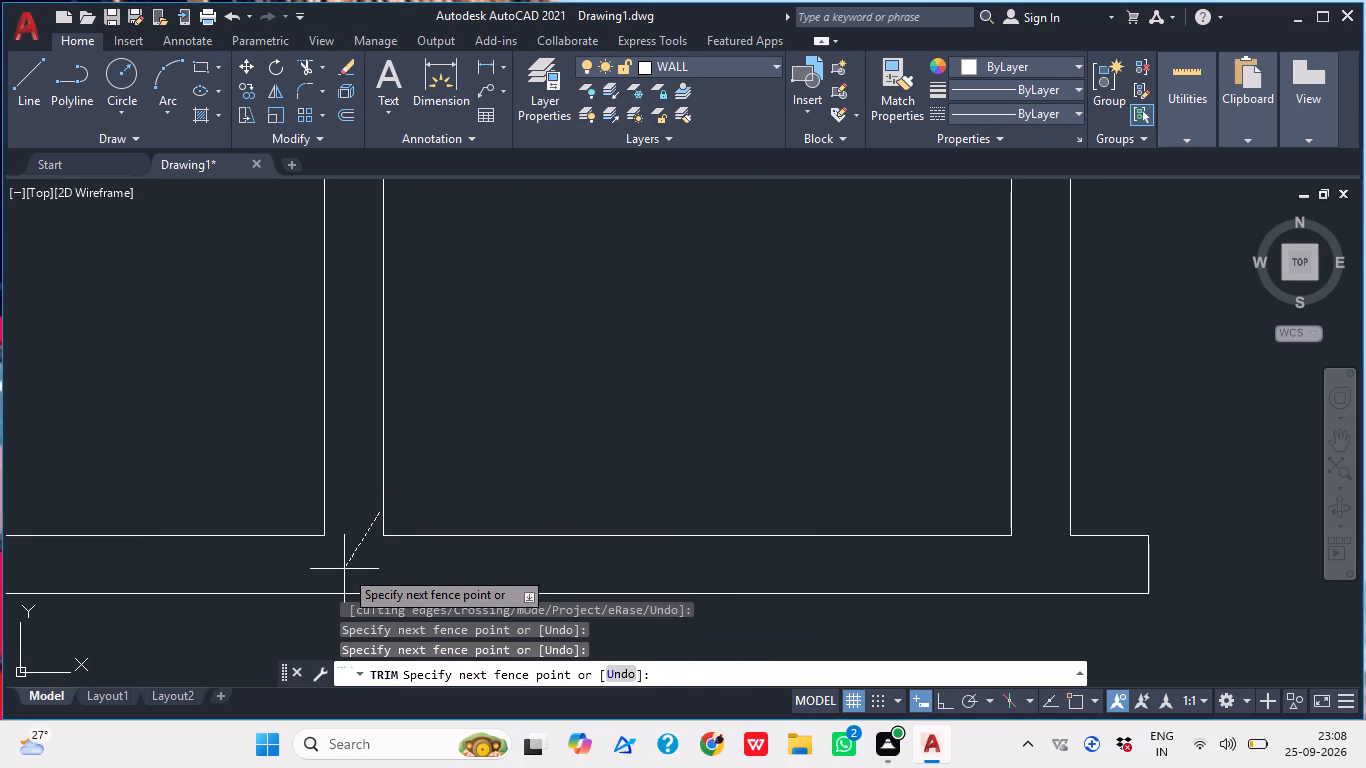
pyautogui.press('Escape')
pyautogui.write('EX')
pyautogui.press('Return')
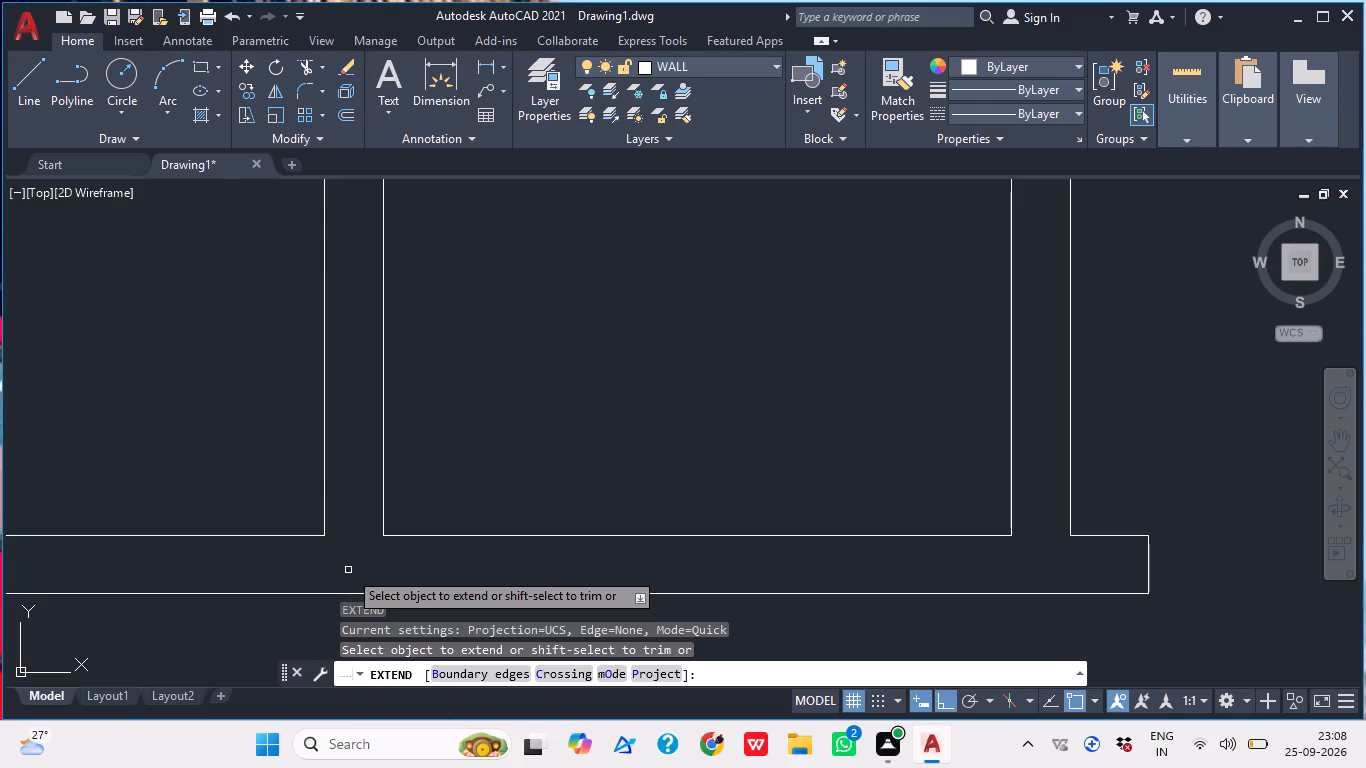
pyautogui.click(388, 510)
pyautogui.click(375, 505)
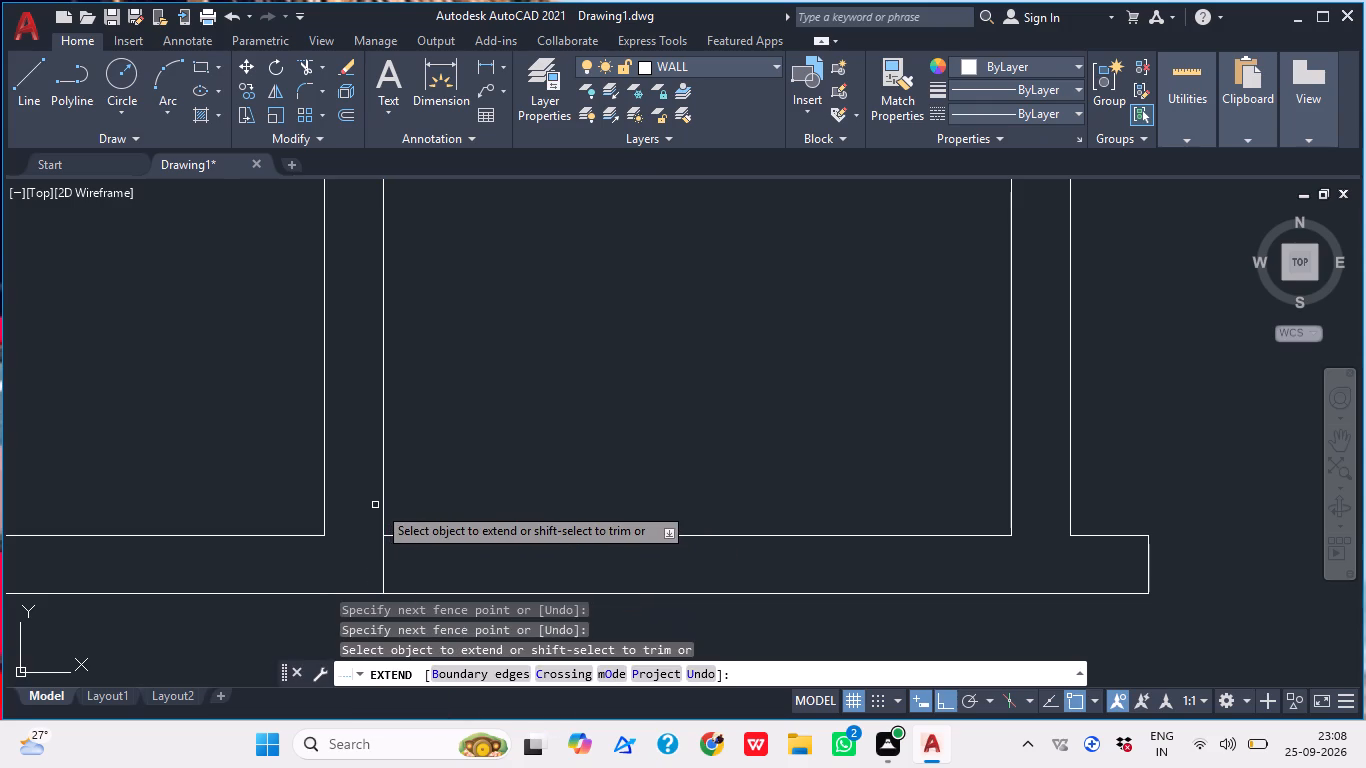
pyautogui.press('Escape')
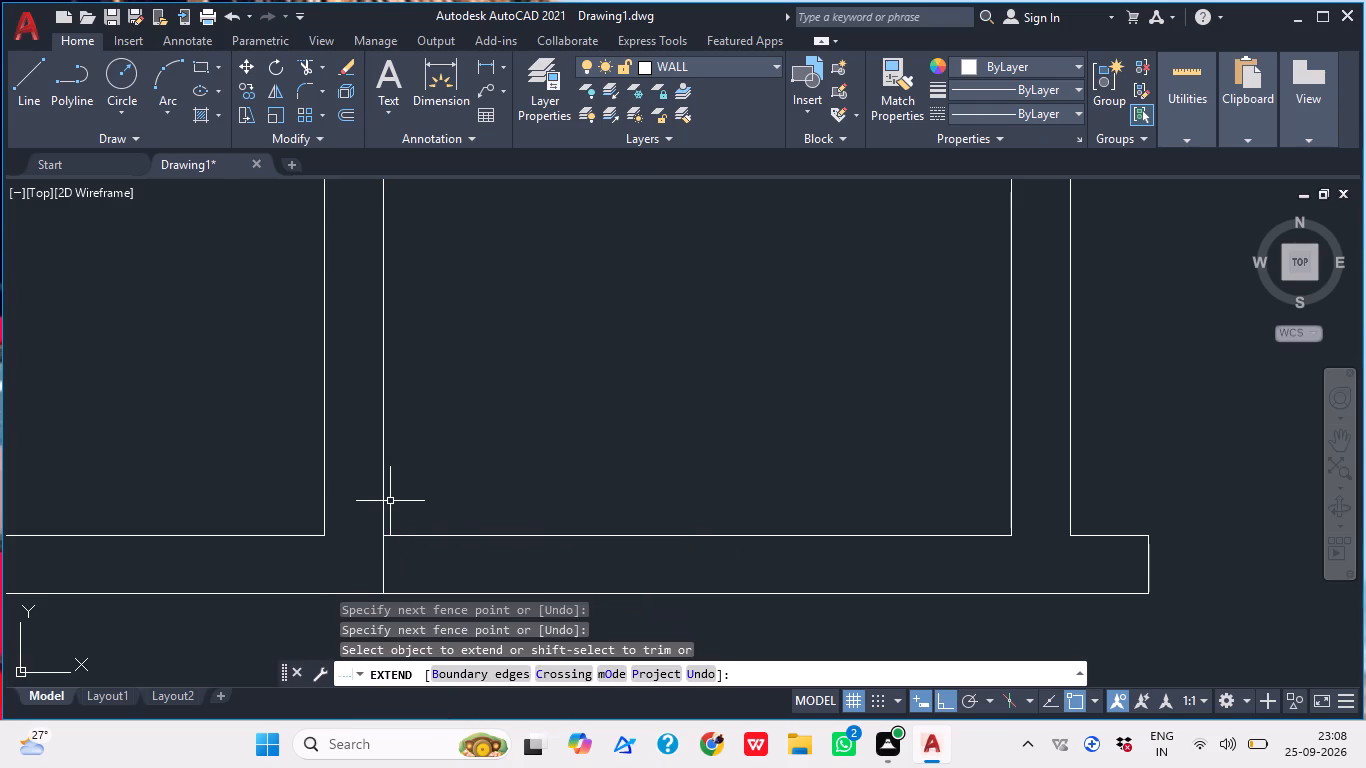
# Draw a jamb line across the upper-left room's bottom wall, tracked 6" left of the room's inner lower-right corner.
pyautogui.scroll(-2, 484, 411)
pyautogui.moveTo(514, 428); pyautogui.dragTo(394, 467, button='middle')
pyautogui.moveTo(472, 459); pyautogui.dragTo(416, 480, button='middle')
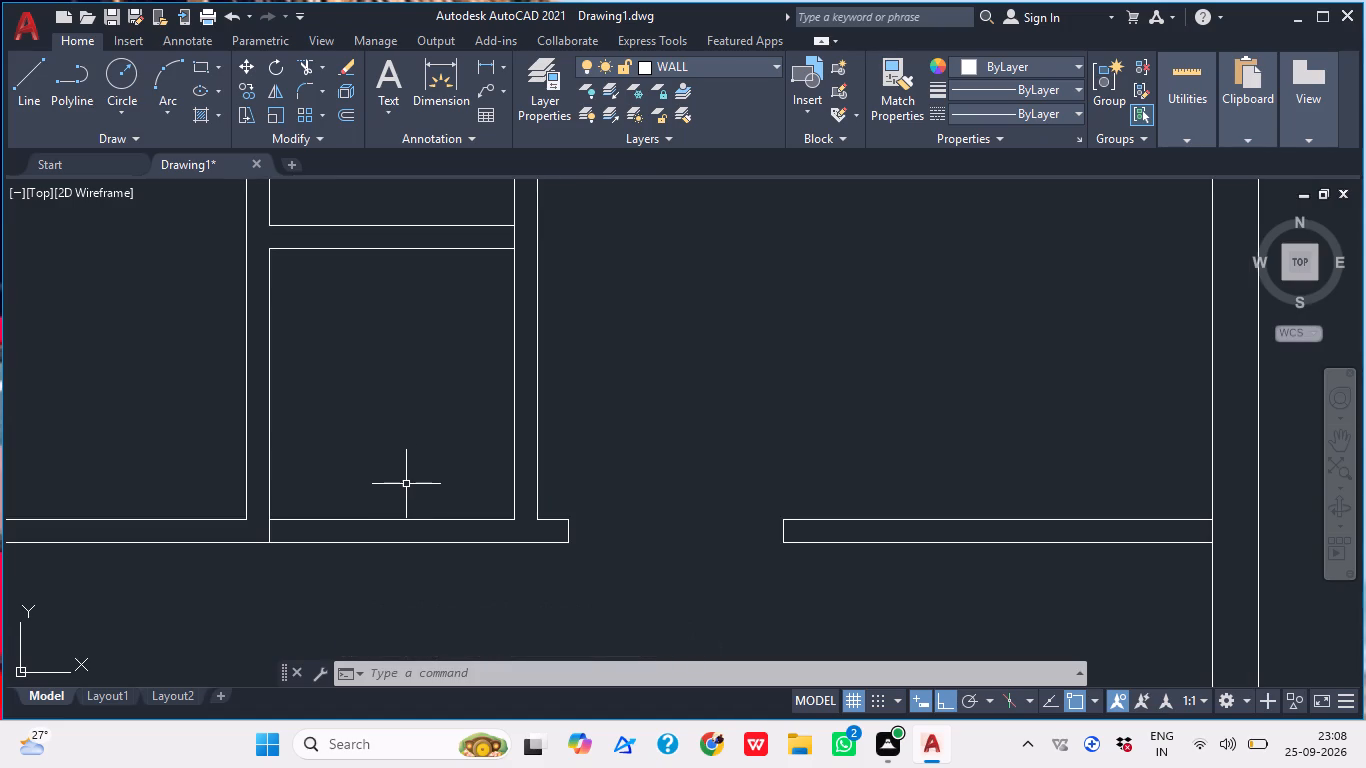
pyautogui.press('l')
pyautogui.press('Return')
pyautogui.press('t')
pyautogui.press('k')
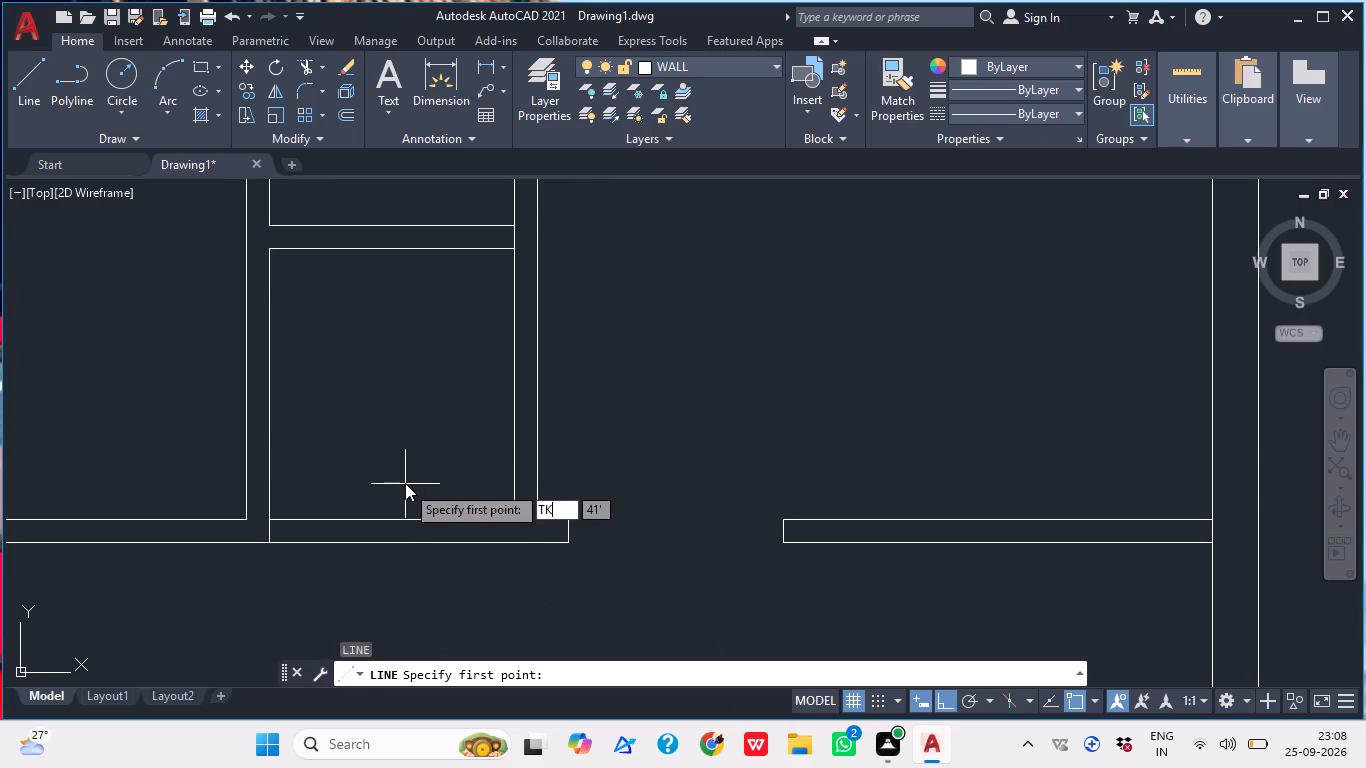
pyautogui.press('Return')
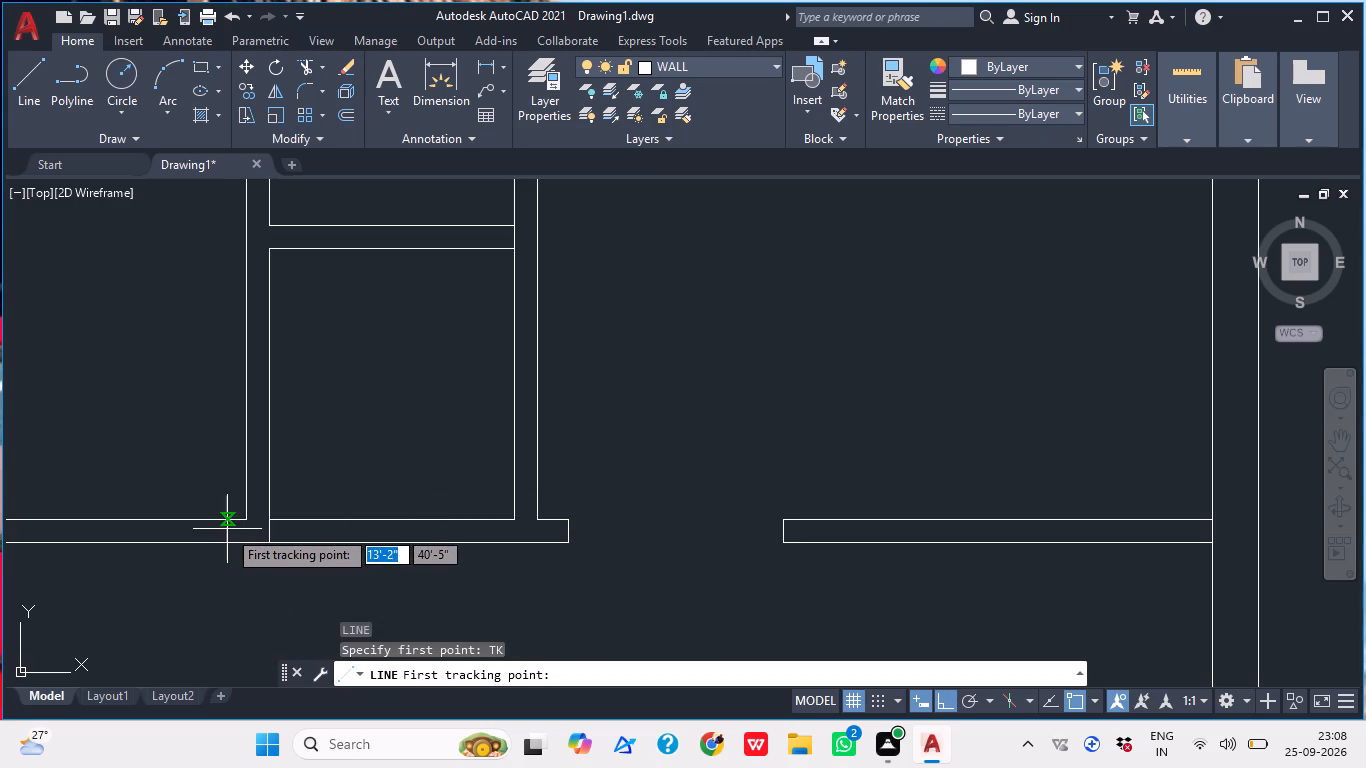
pyautogui.scroll(1, 227, 529)
pyautogui.click(251, 519)
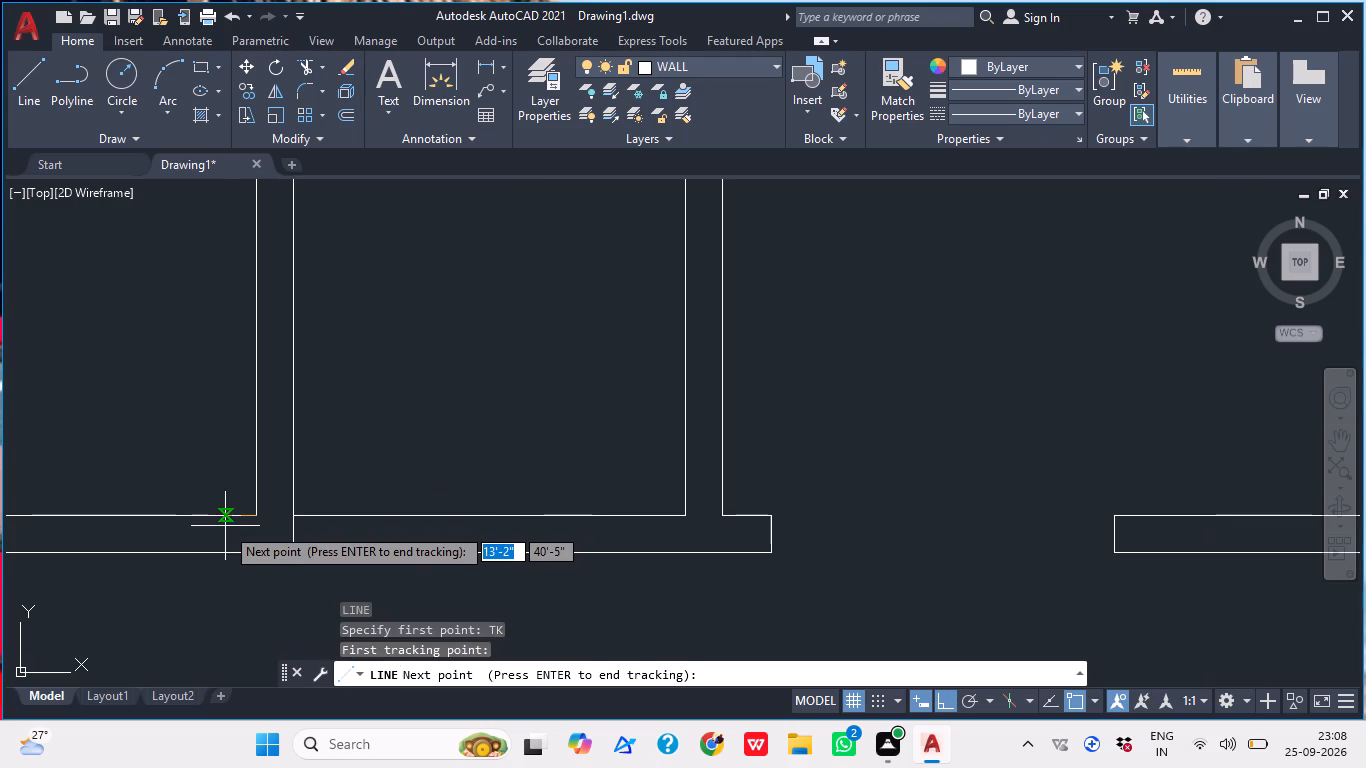
pyautogui.press('6')
pyautogui.hotkey('shift', '"')
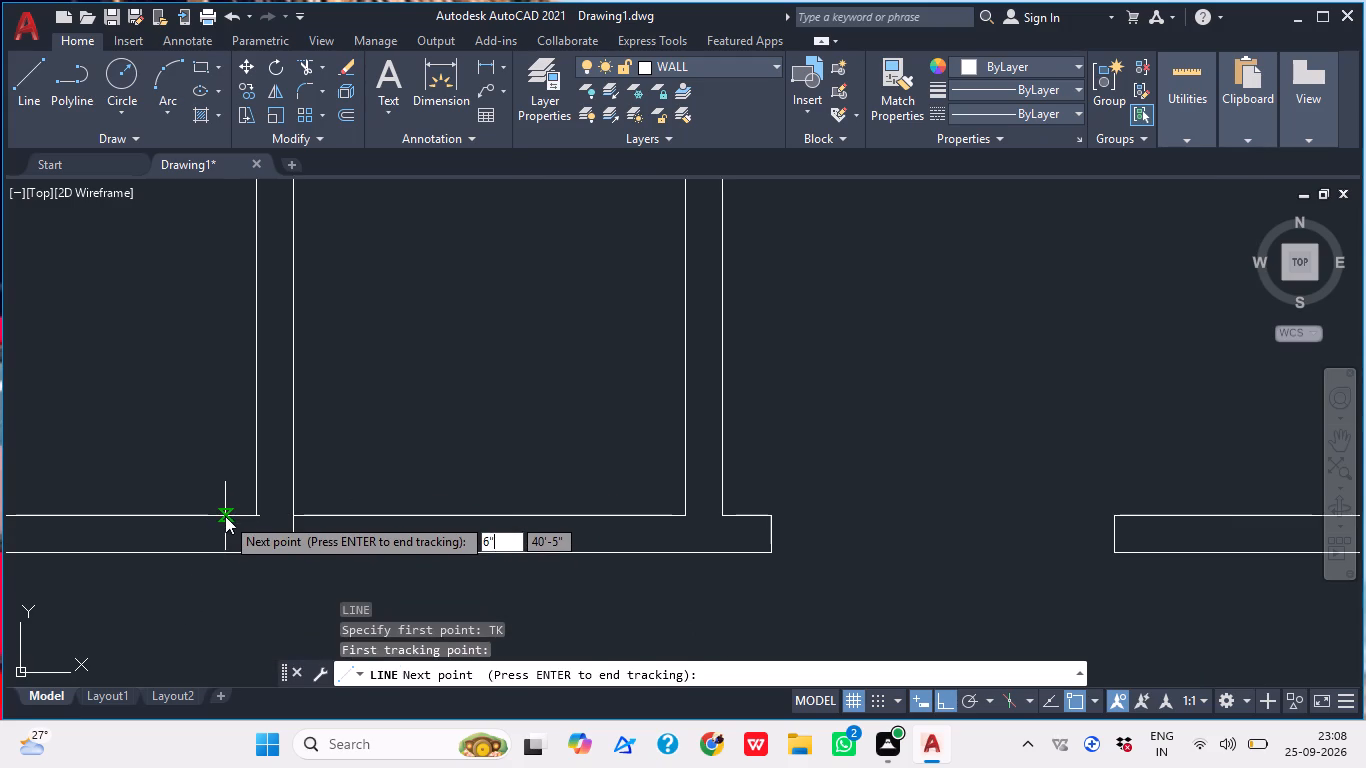
pyautogui.press('Return')
pyautogui.press('Return')
pyautogui.scroll(3, 225, 516)
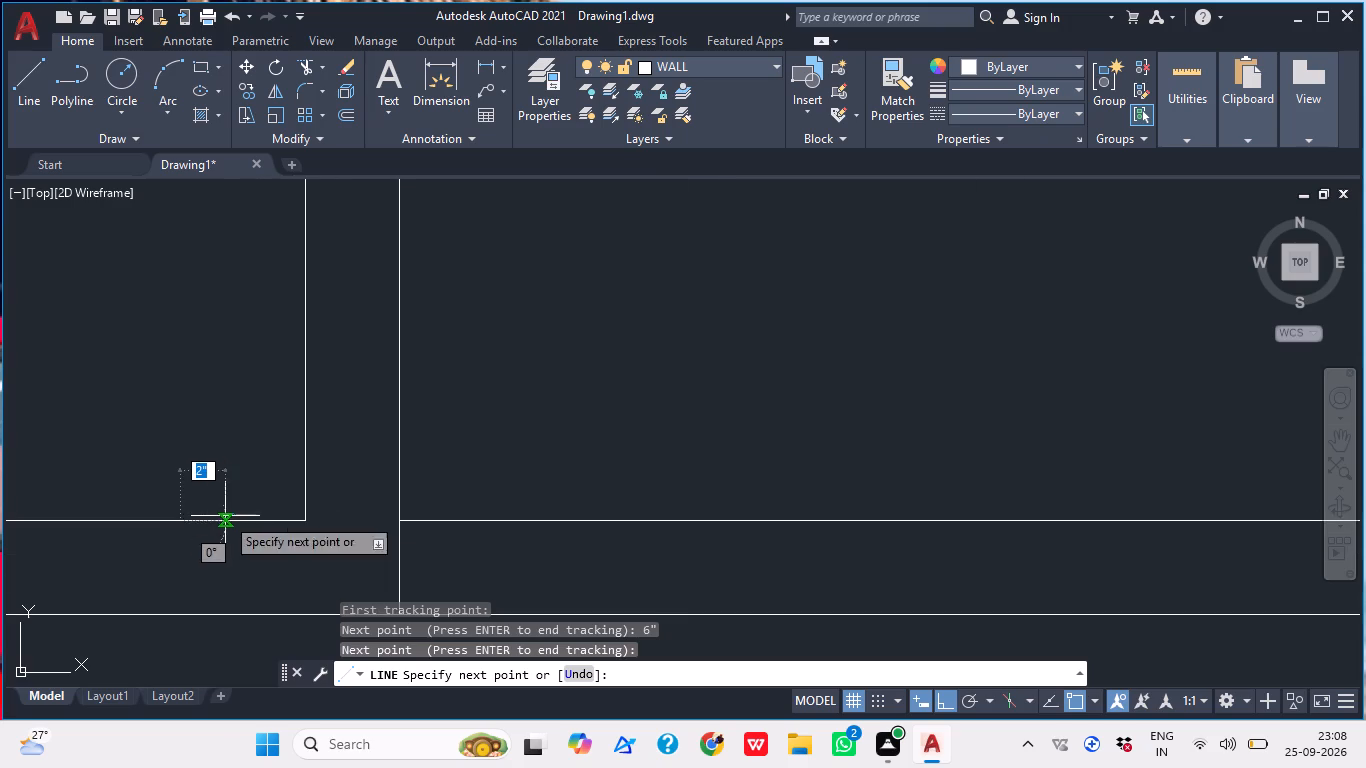
pyautogui.click(183, 615)
pyautogui.press('Escape')
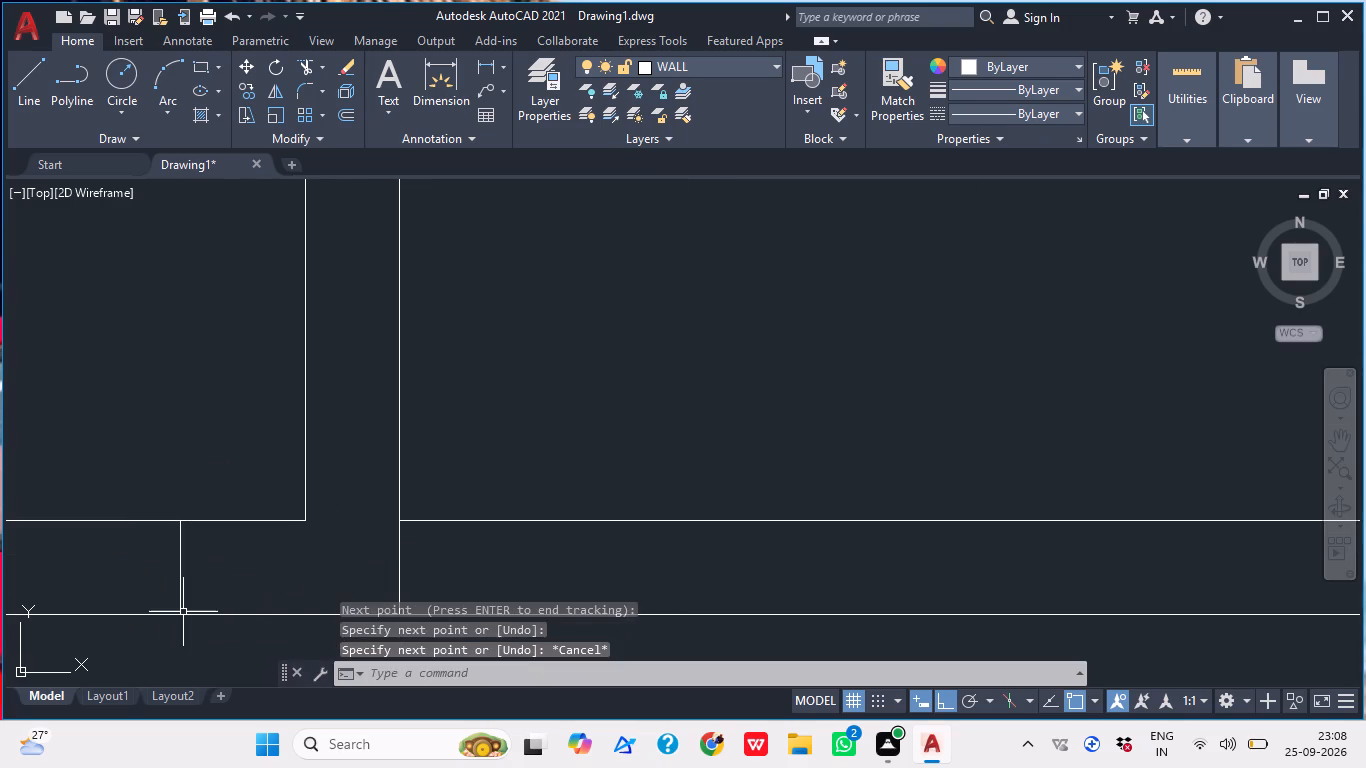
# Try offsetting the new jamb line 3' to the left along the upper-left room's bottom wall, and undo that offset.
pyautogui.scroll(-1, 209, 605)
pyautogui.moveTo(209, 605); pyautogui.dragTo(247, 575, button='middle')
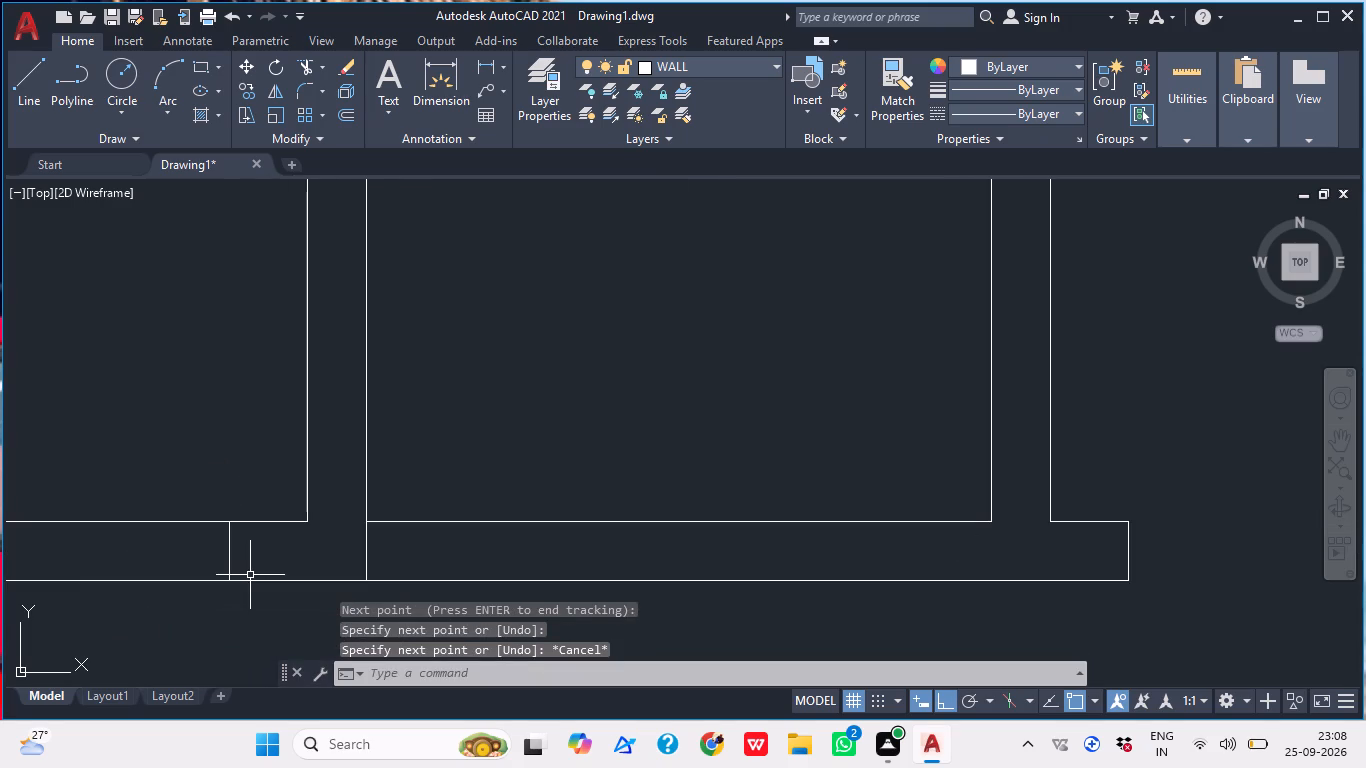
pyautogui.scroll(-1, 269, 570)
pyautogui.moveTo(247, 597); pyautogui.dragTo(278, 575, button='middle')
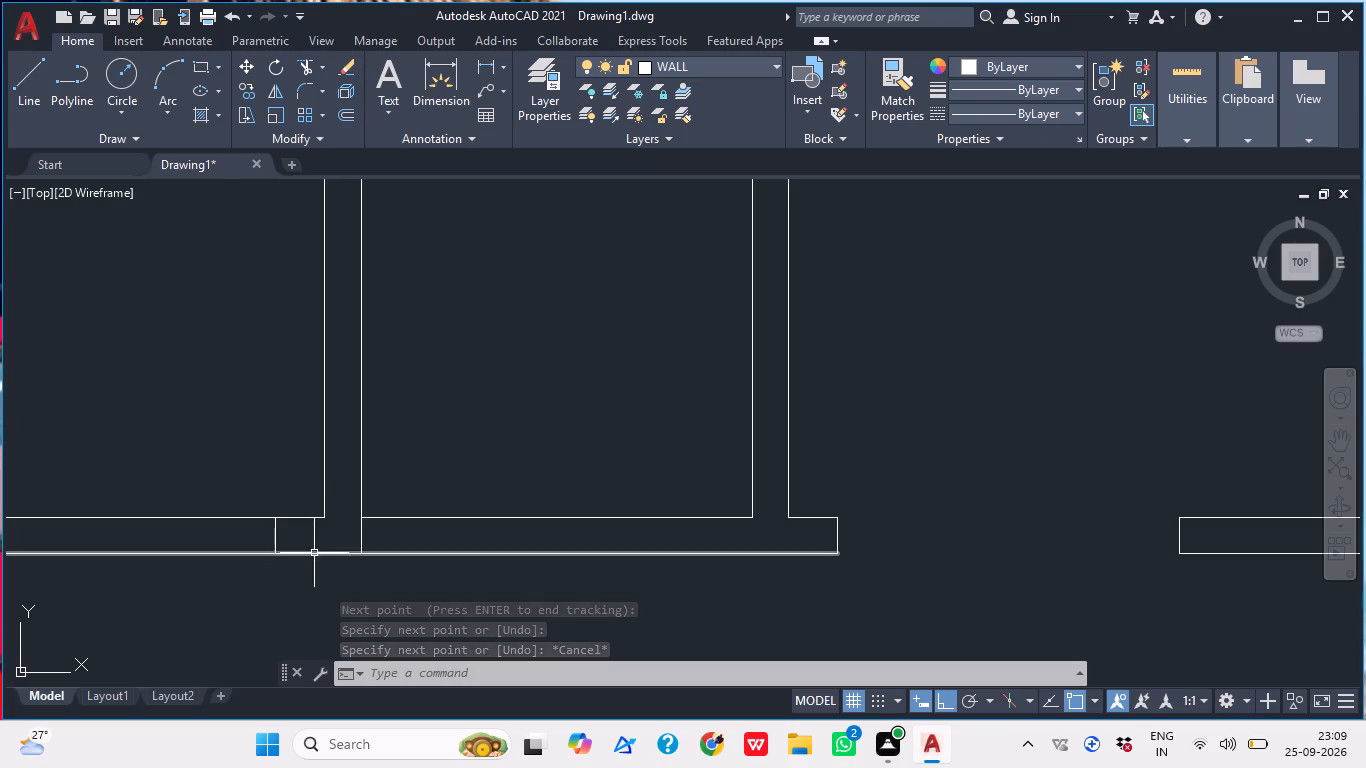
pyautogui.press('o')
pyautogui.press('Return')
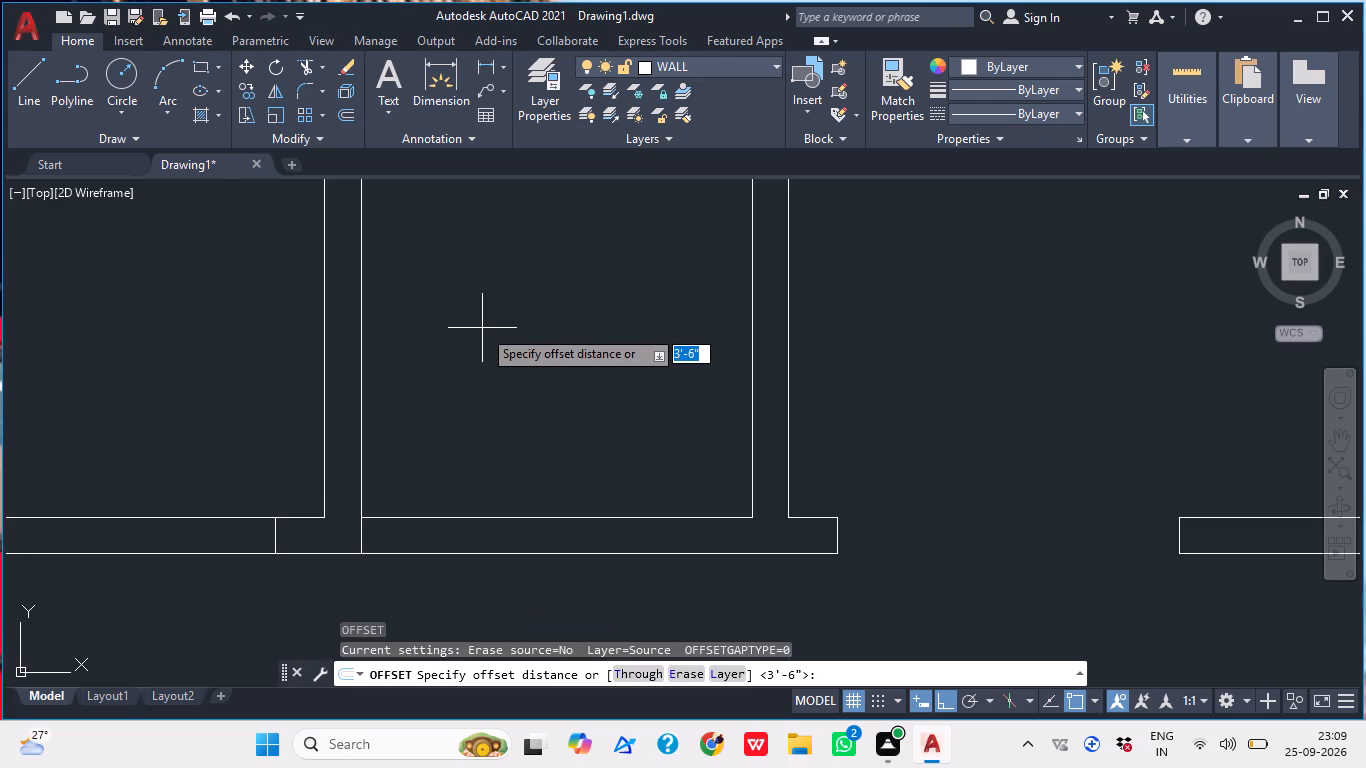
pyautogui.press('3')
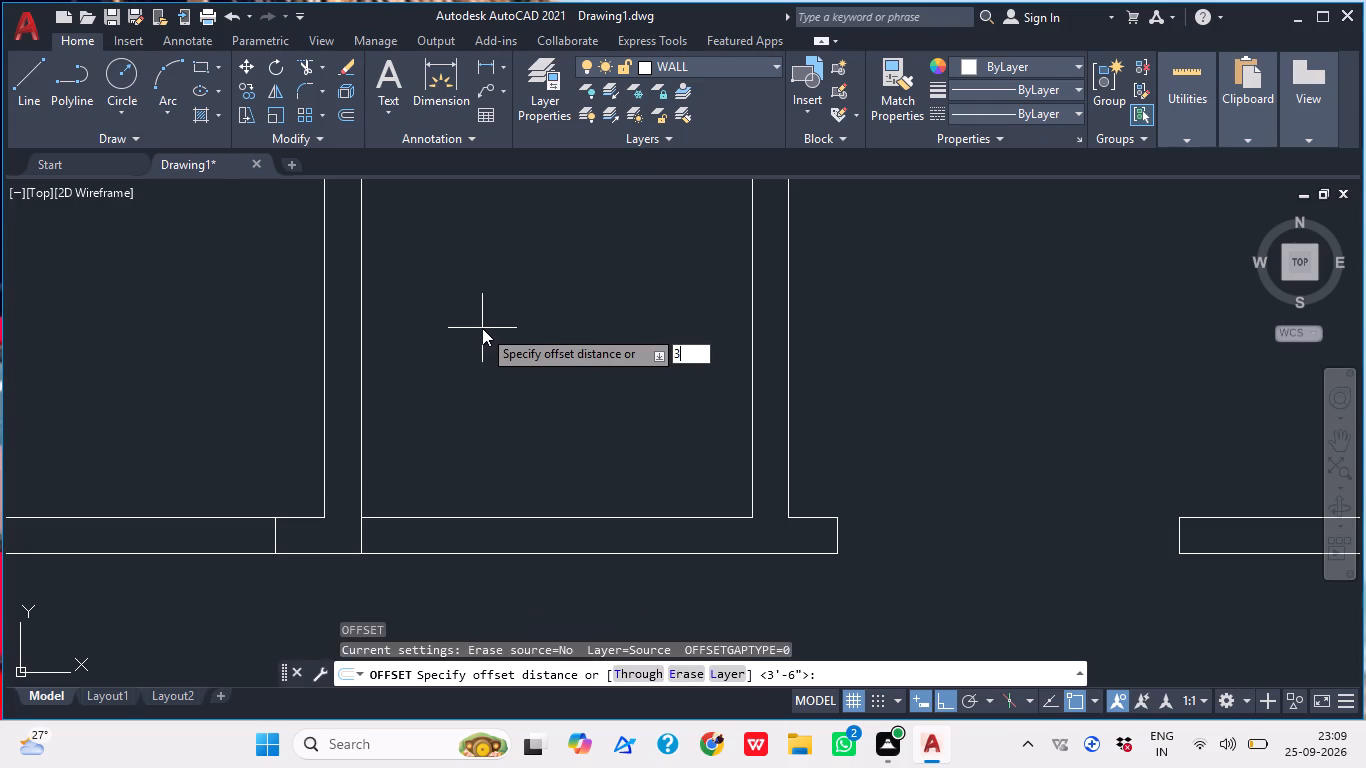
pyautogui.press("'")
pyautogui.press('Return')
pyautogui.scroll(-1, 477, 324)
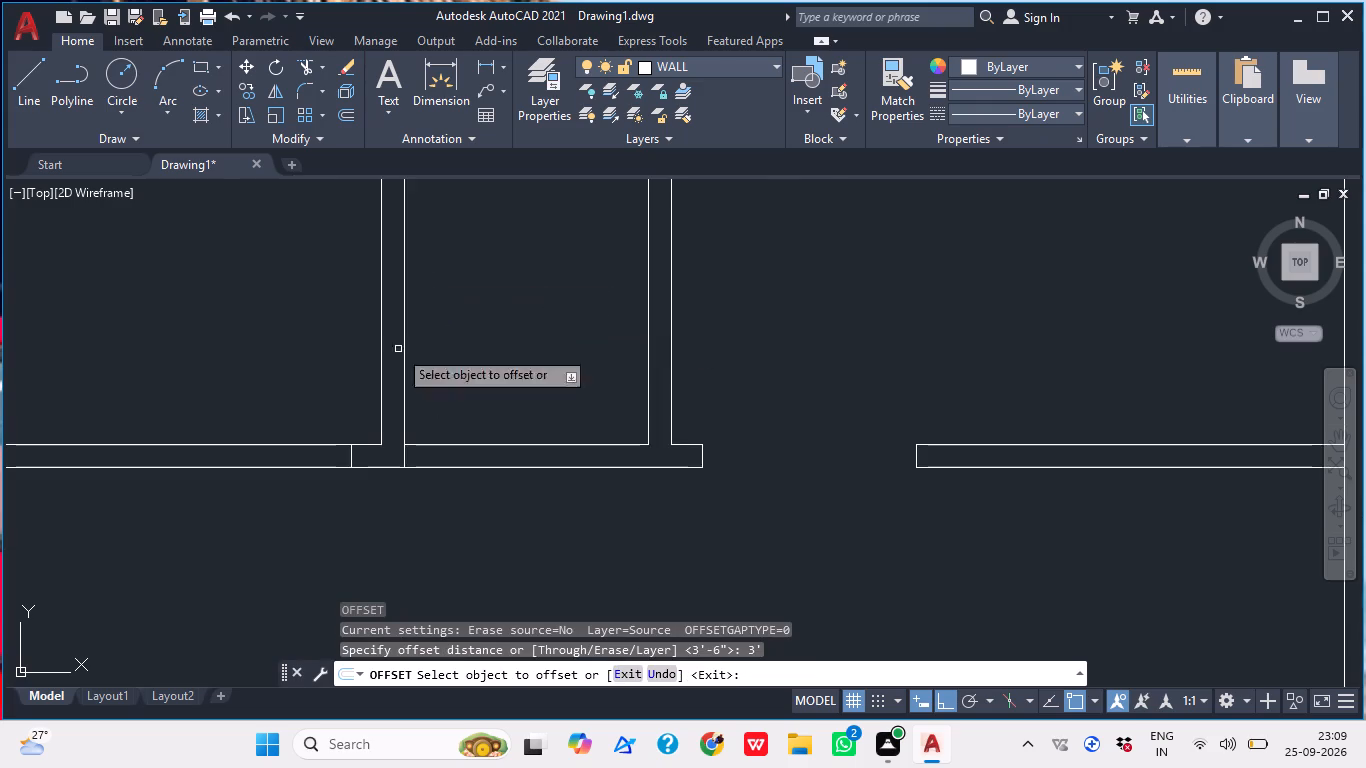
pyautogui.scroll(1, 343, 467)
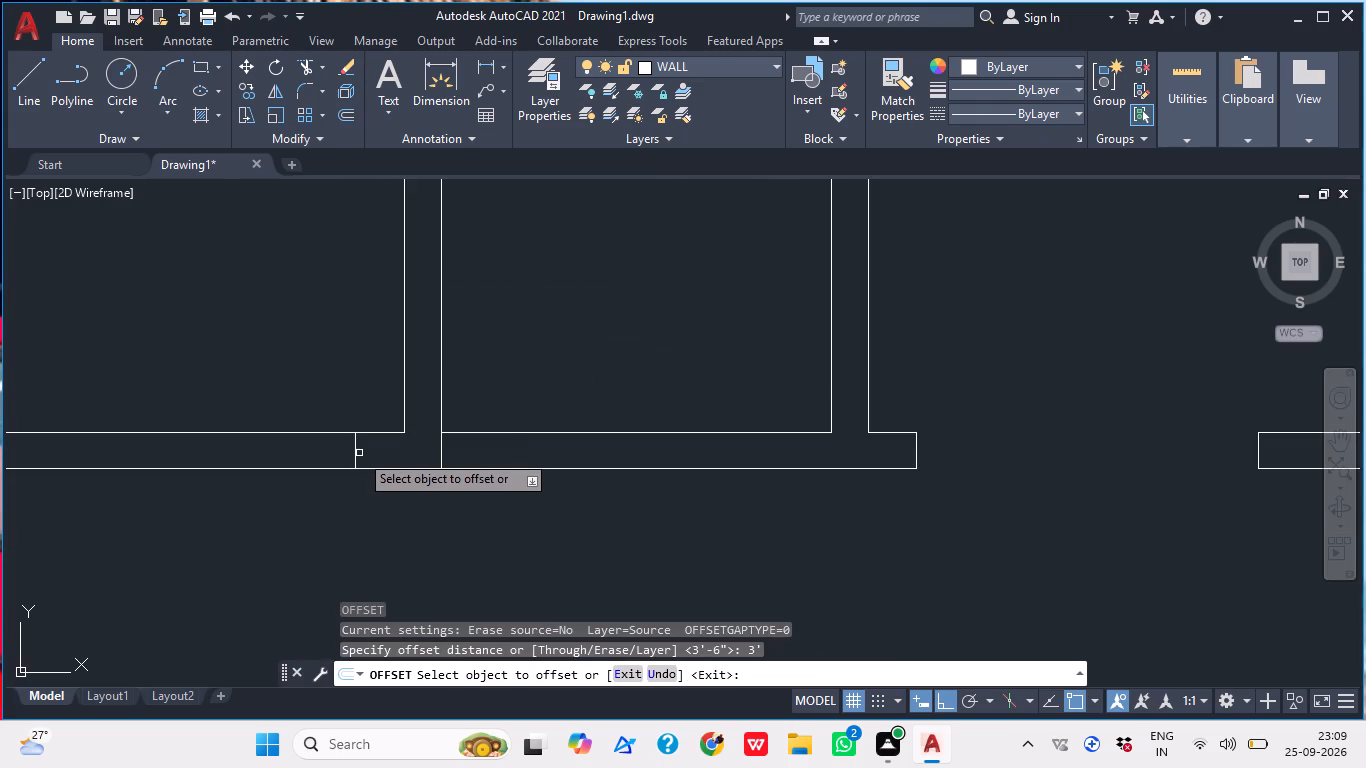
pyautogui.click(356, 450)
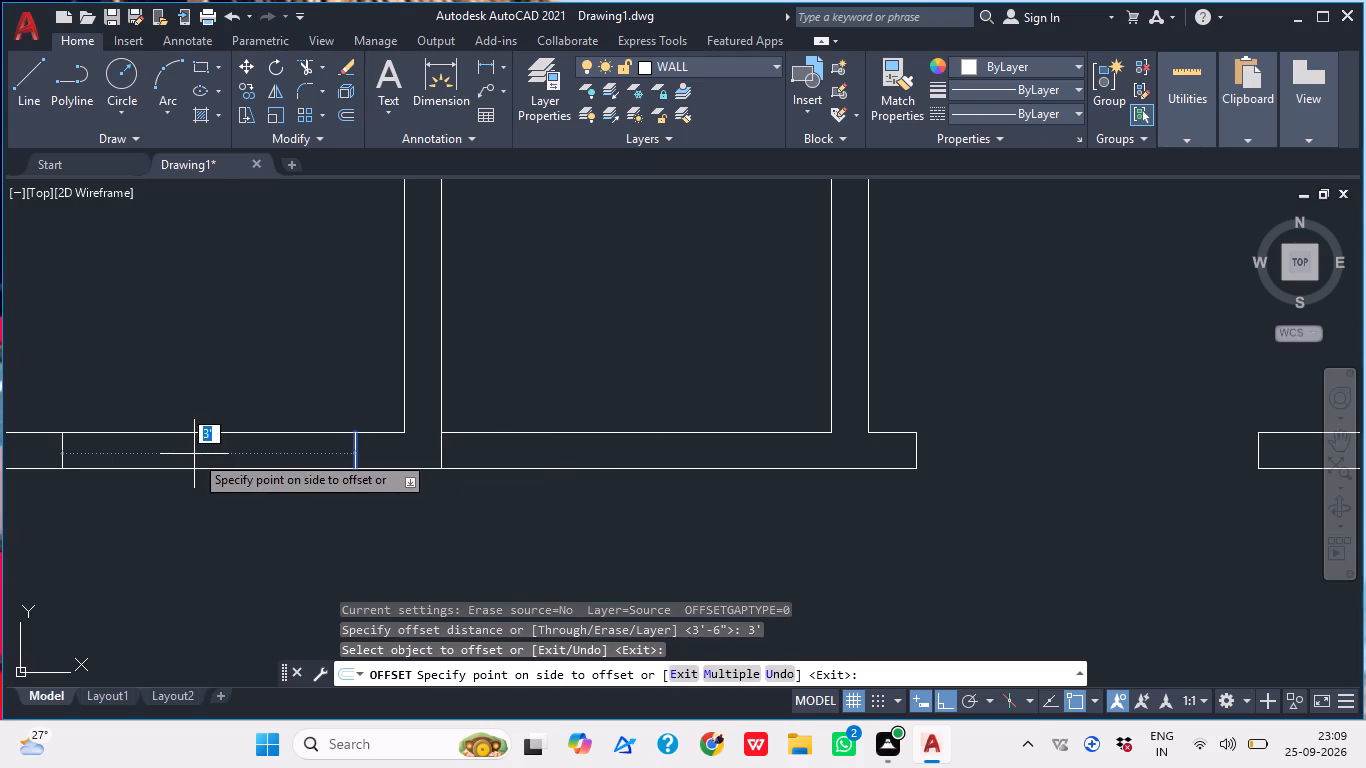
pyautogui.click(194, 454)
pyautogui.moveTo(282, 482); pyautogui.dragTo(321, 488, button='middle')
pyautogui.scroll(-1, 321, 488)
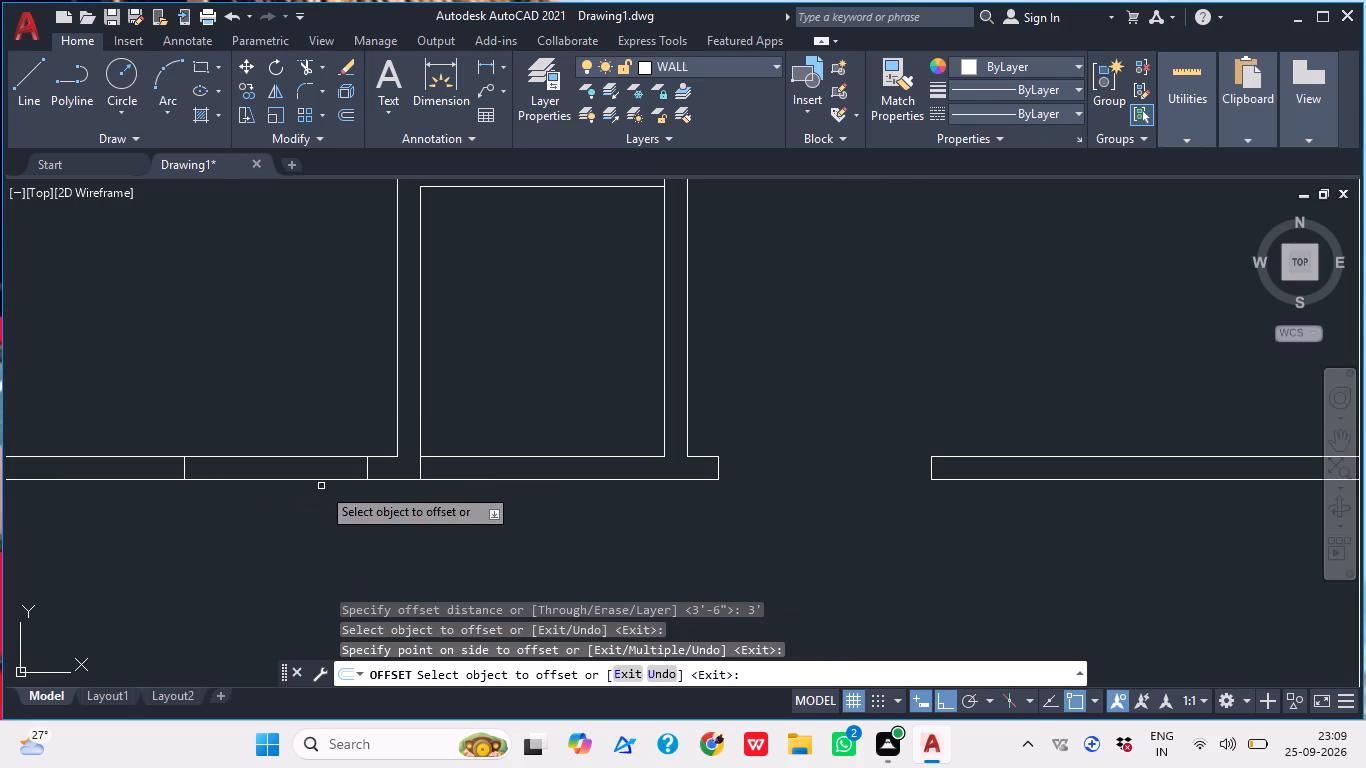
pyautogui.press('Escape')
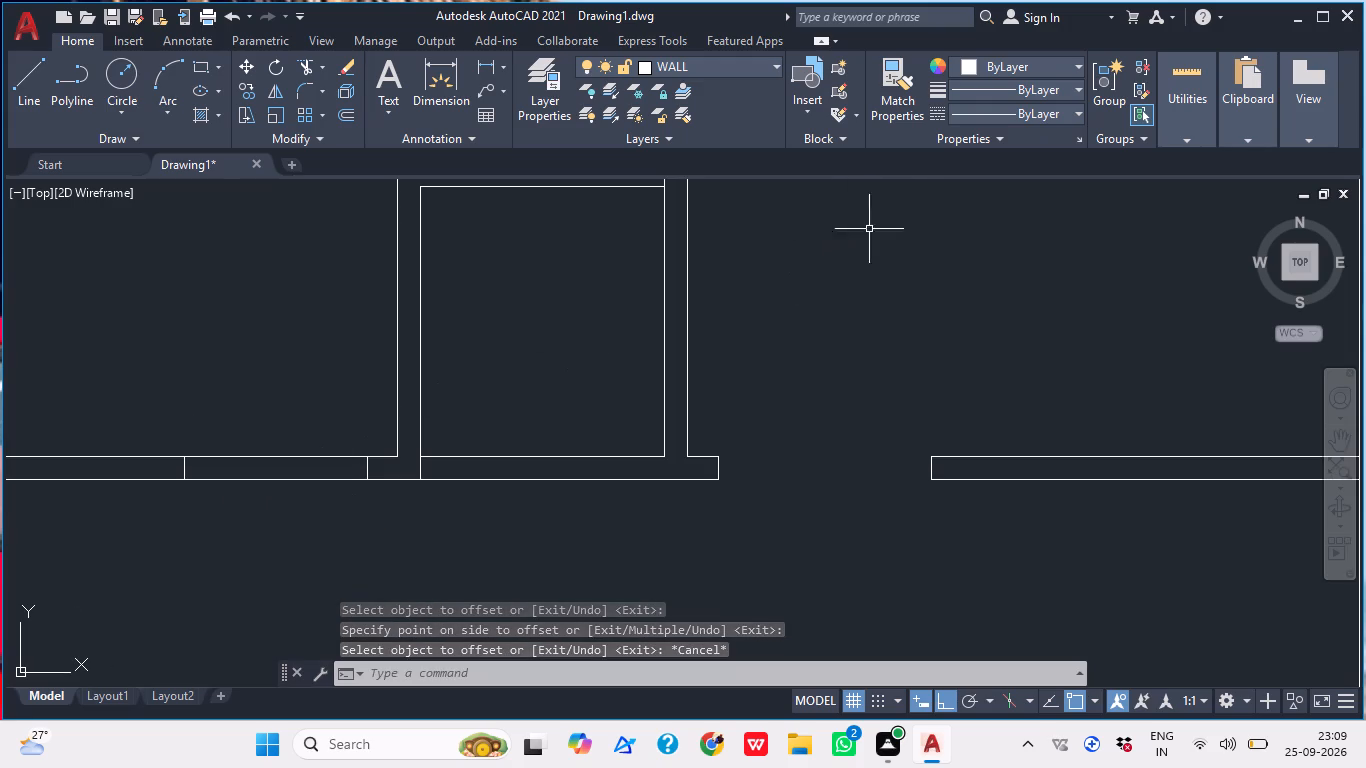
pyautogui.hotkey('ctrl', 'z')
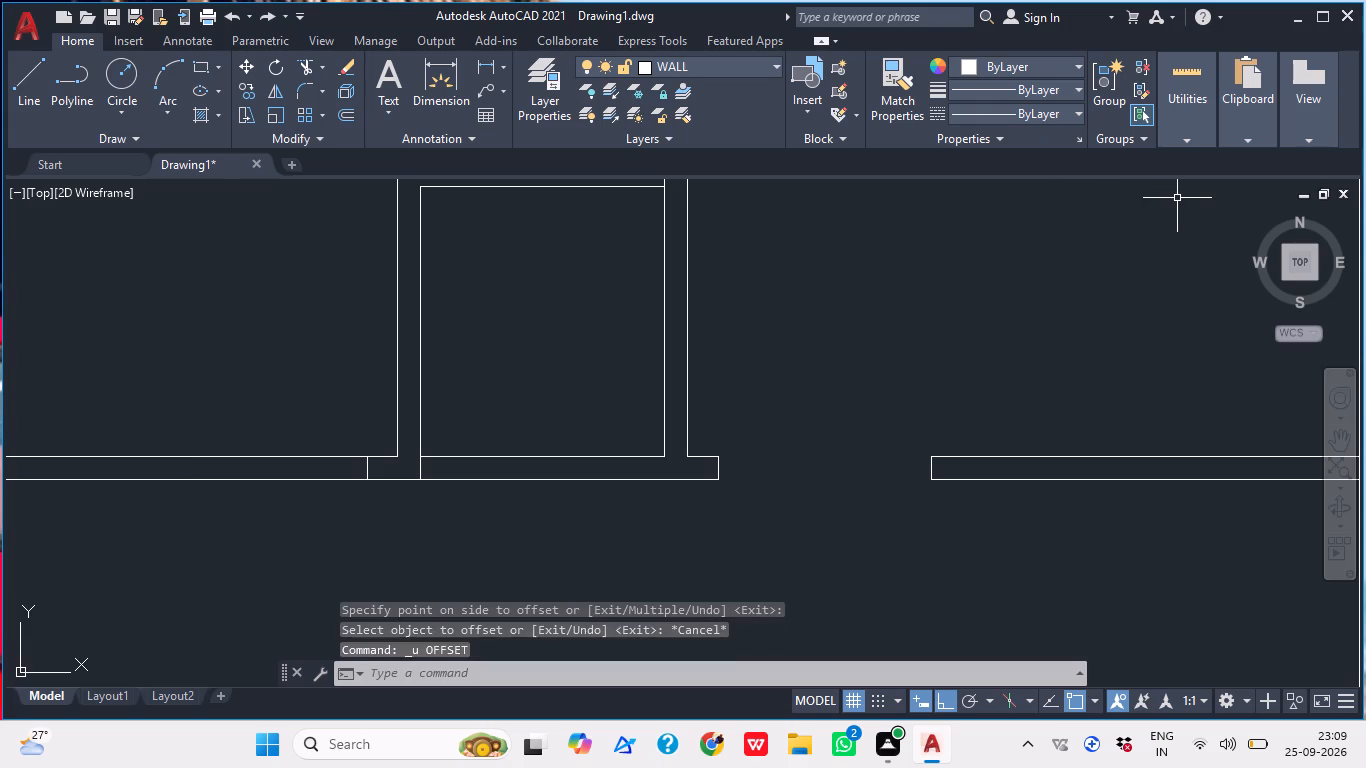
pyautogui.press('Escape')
# Offset the jamb line 3'6" to the left along the upper-left room's bottom wall.
pyautogui.press('o')
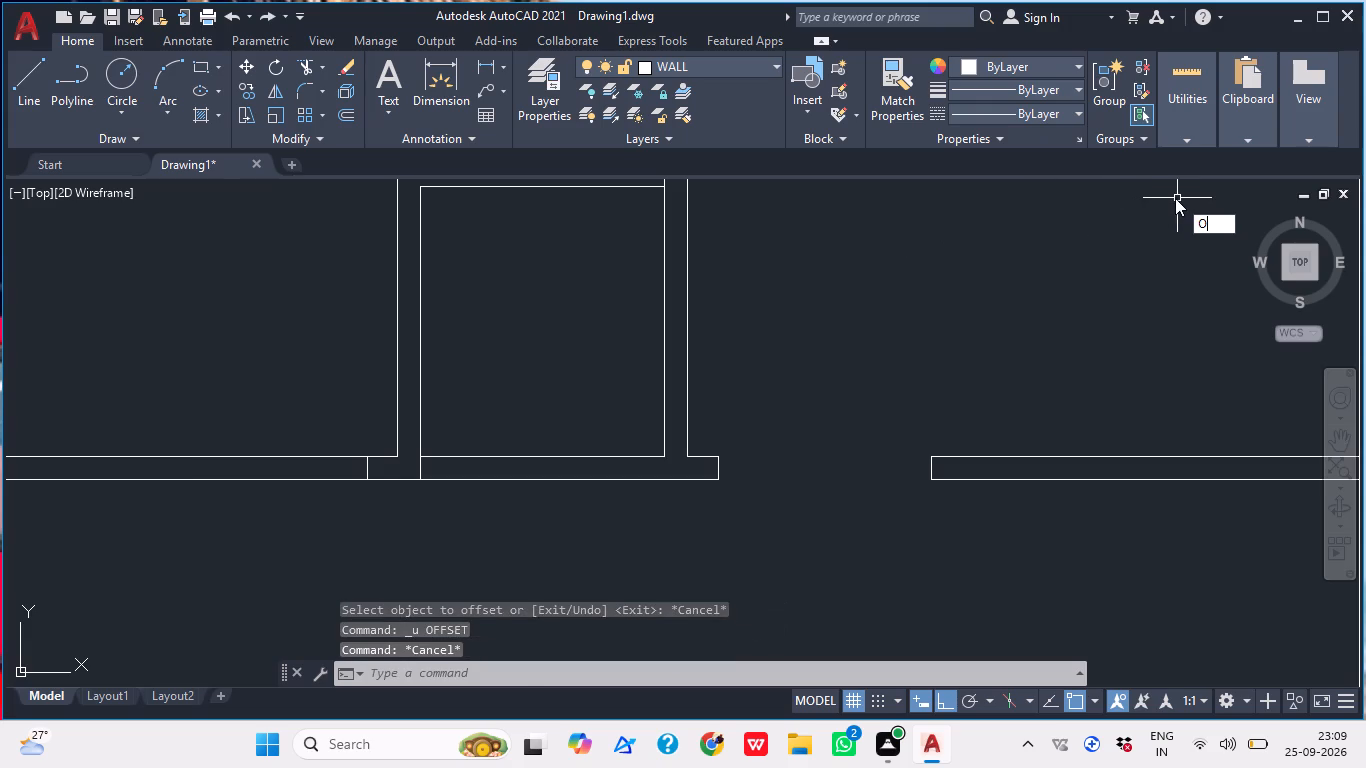
pyautogui.press('Return')
pyautogui.press('3')
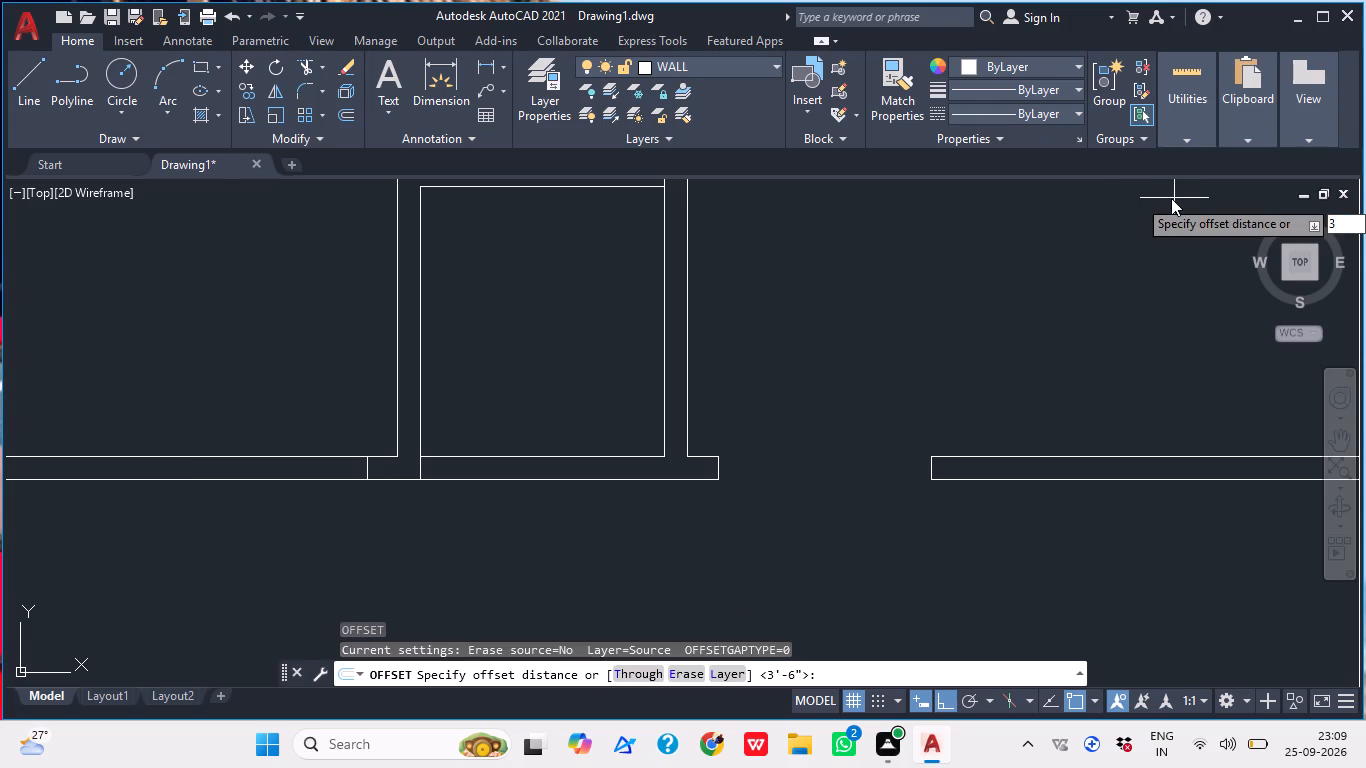
pyautogui.press("'")
pyautogui.press('6')
pyautogui.hotkey('shift', '"')
pyautogui.press('Return')
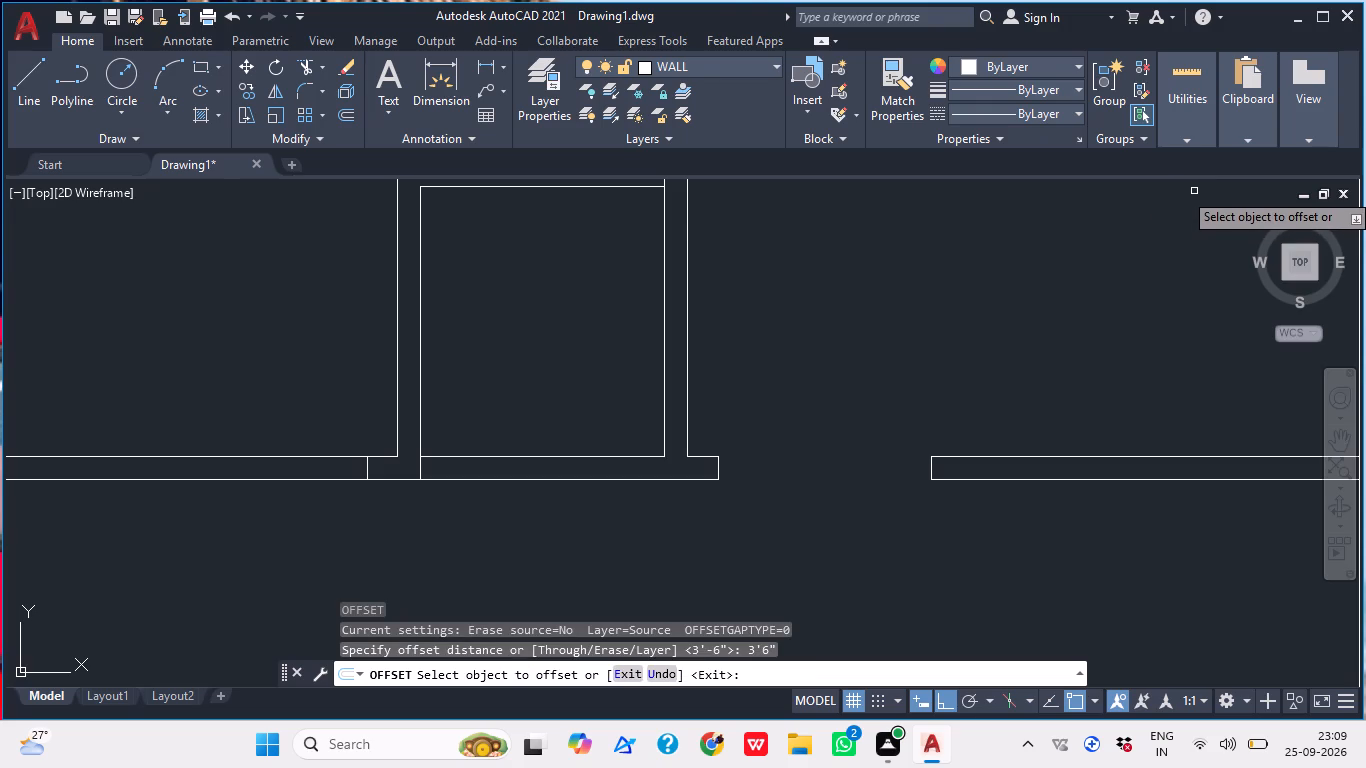
pyautogui.click(368, 468)
pyautogui.moveTo(214, 483); pyautogui.dragTo(265, 486, button='middle')
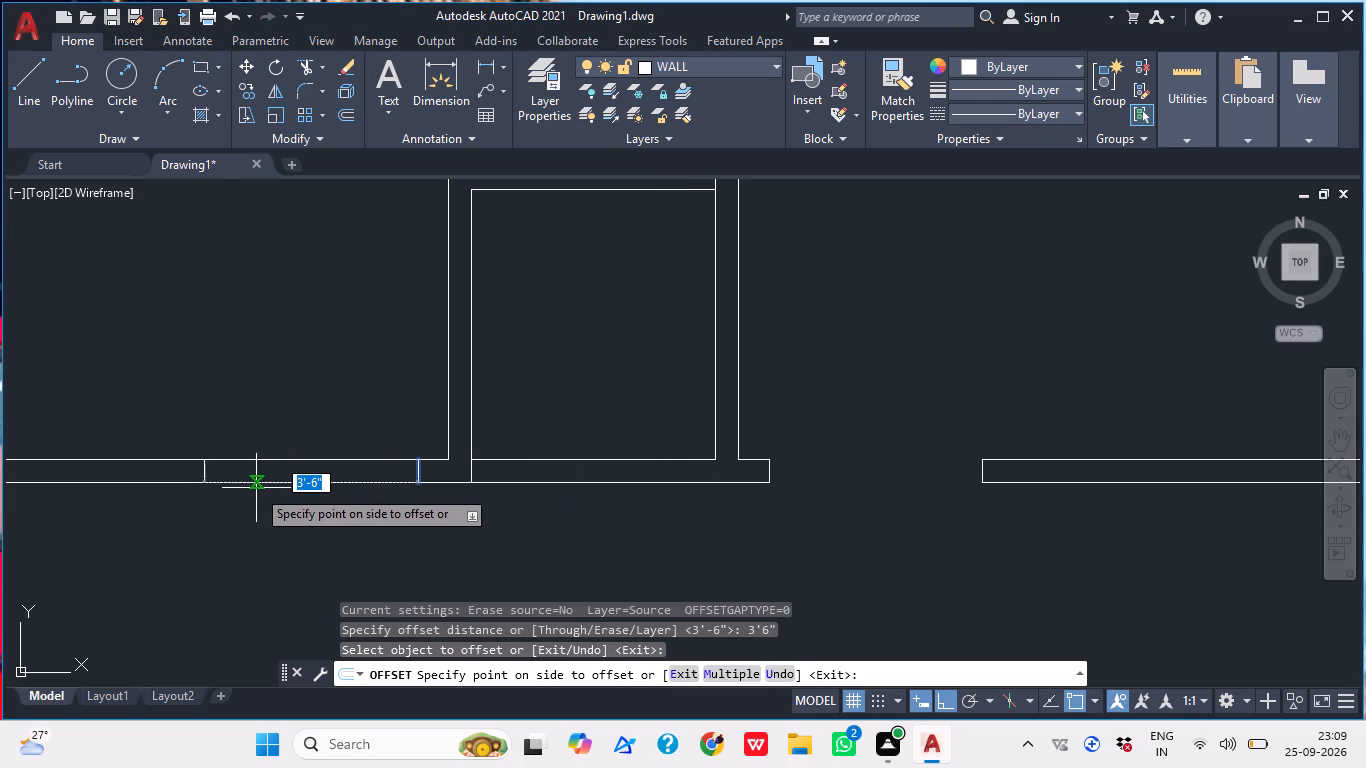
pyautogui.click(250, 493)
pyautogui.press('Escape')
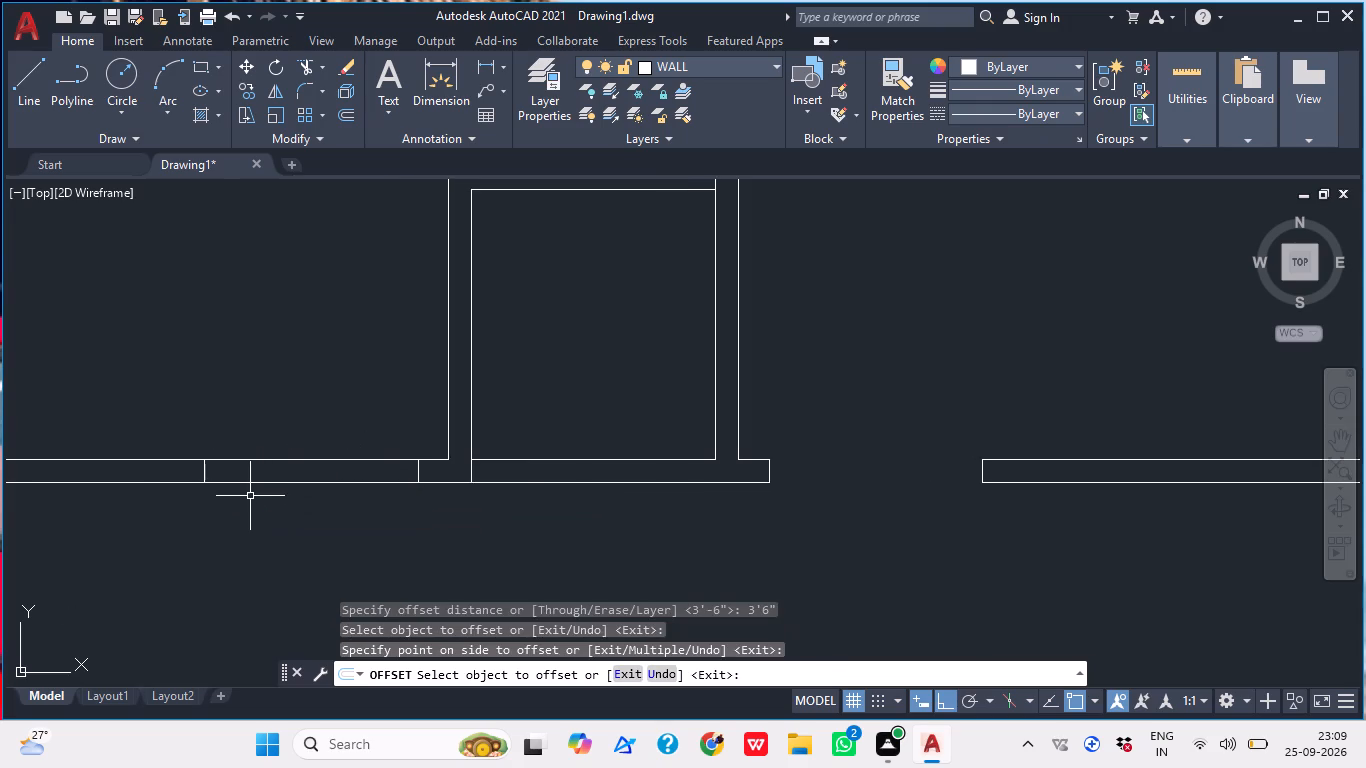
# Trim both bottom-wall lines between the two jamb lines to open the upper-left room's doorway.
pyautogui.press('t')
pyautogui.press('r')
pyautogui.press('space')
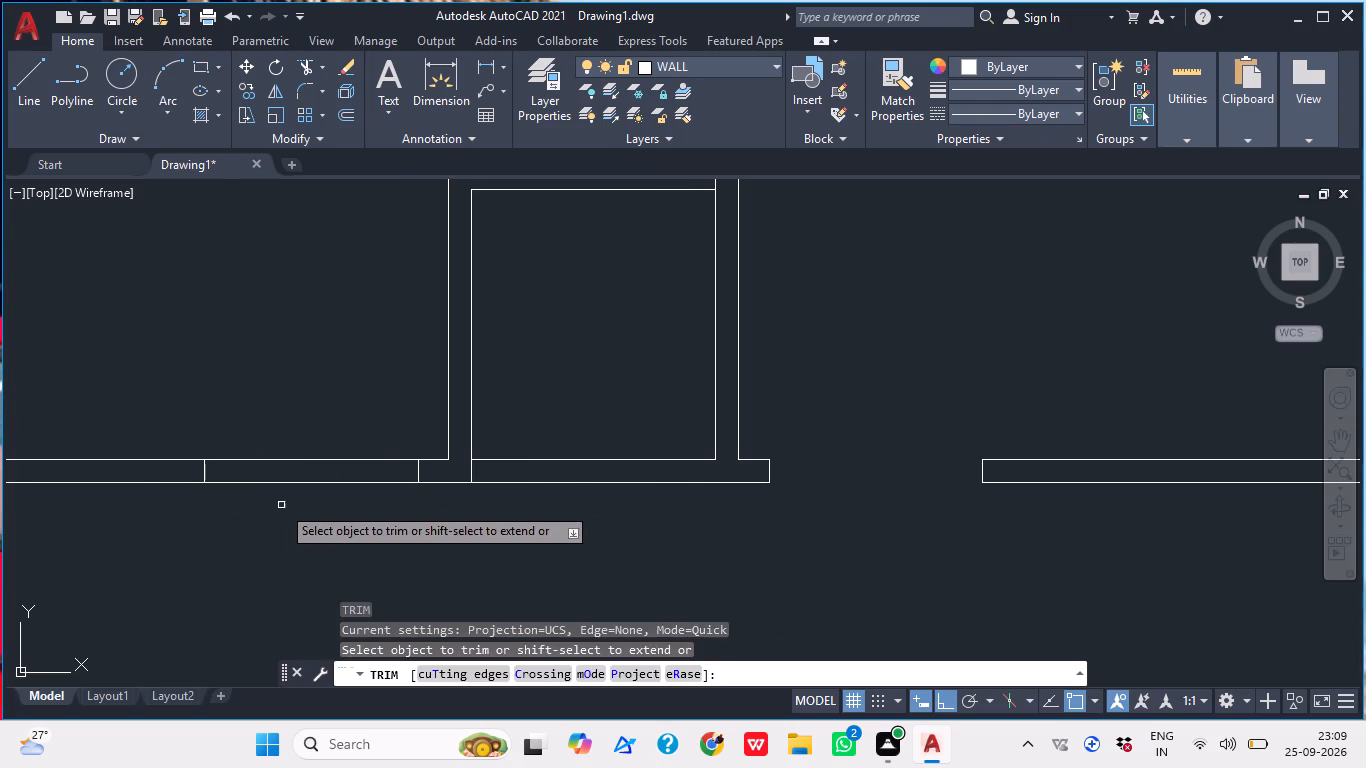
pyautogui.moveTo(281, 505); pyautogui.dragTo(281, 496)
pyautogui.click(243, 440)
pyautogui.press('Escape')
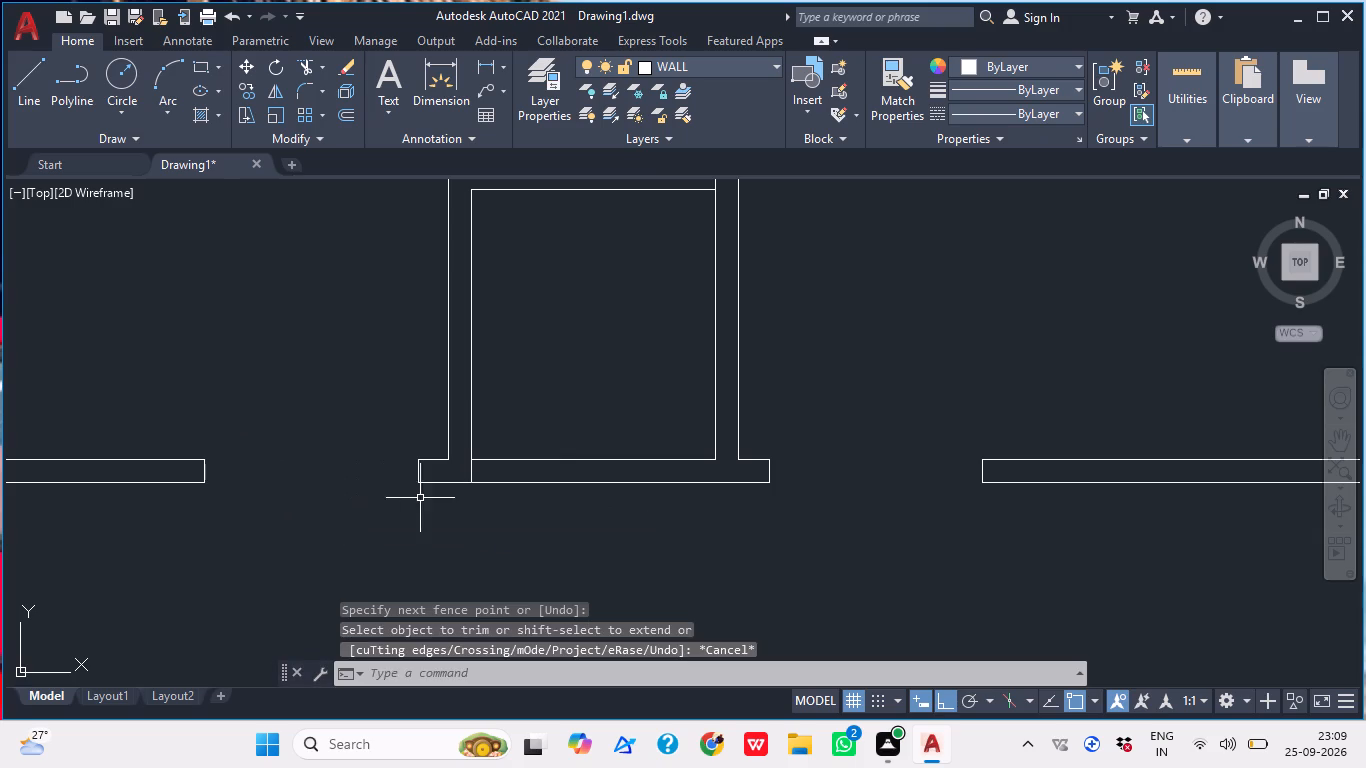
# Trim the partition's right line where it crosses the bottom wall's thickness below the small middle room.
pyautogui.write('TR')
pyautogui.press('space')
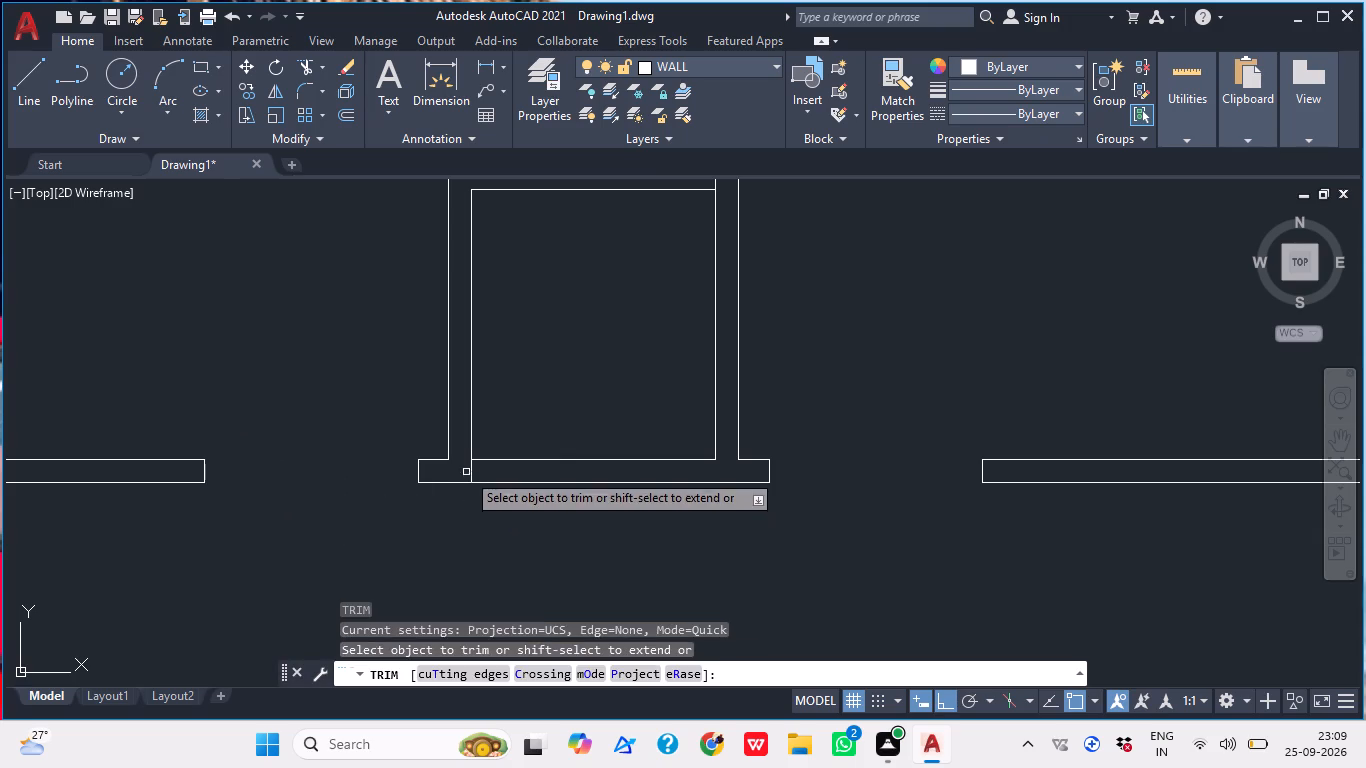
pyautogui.scroll(2, 466, 472)
pyautogui.click(466, 472)
pyautogui.click(500, 474)
pyautogui.press('Escape')
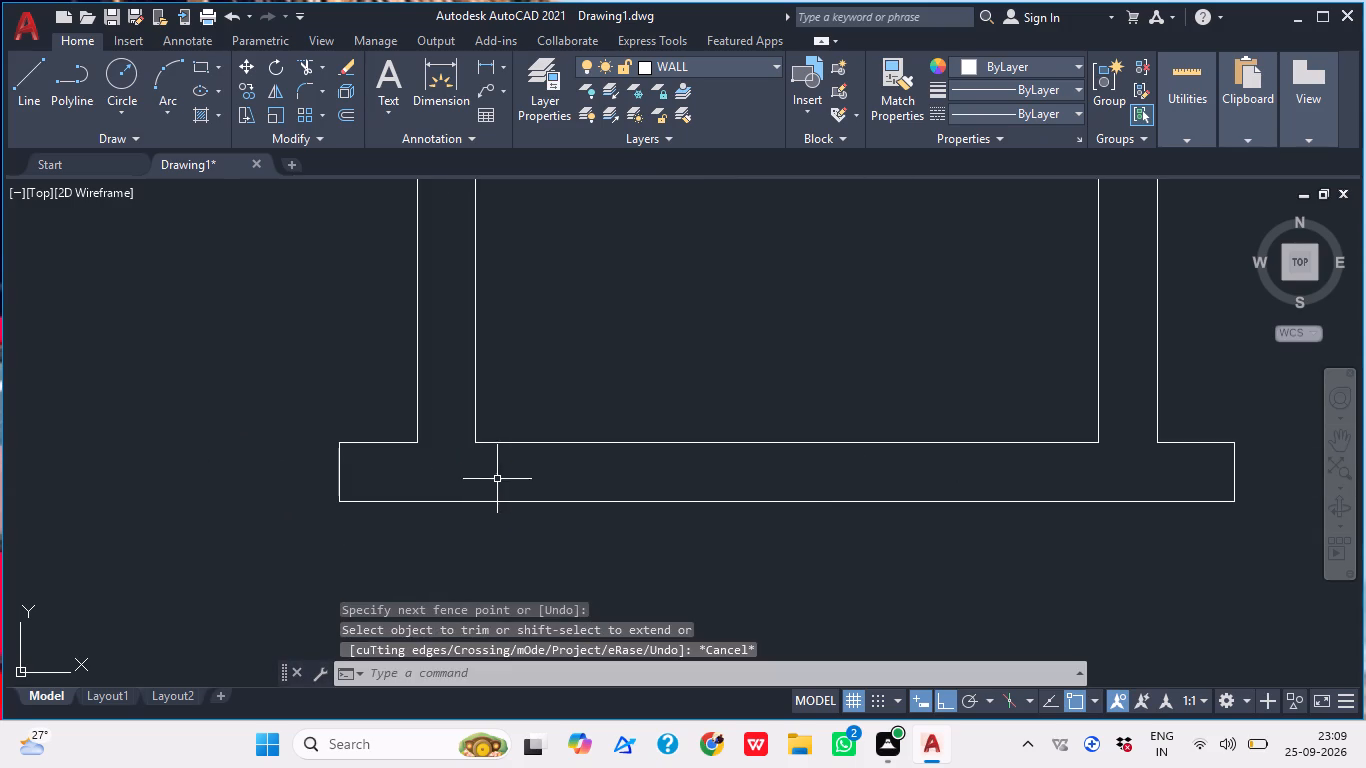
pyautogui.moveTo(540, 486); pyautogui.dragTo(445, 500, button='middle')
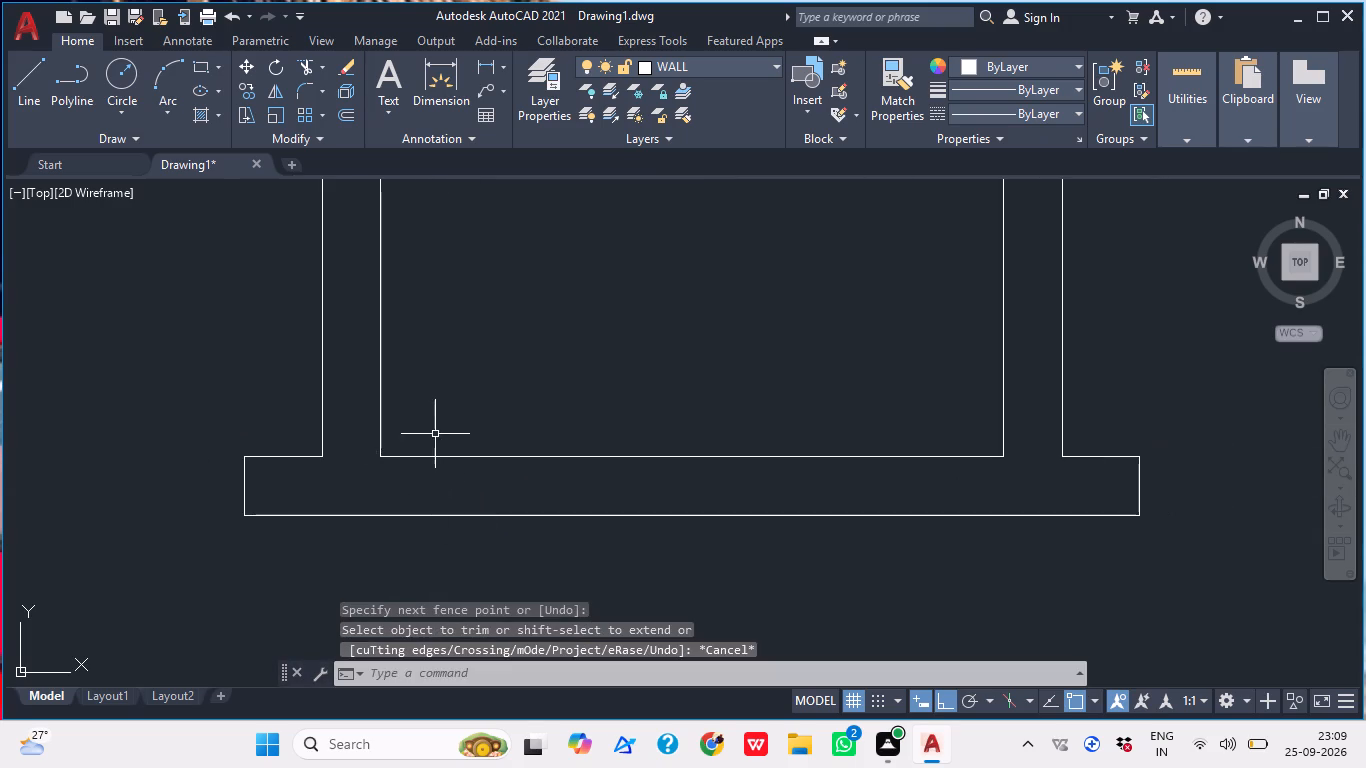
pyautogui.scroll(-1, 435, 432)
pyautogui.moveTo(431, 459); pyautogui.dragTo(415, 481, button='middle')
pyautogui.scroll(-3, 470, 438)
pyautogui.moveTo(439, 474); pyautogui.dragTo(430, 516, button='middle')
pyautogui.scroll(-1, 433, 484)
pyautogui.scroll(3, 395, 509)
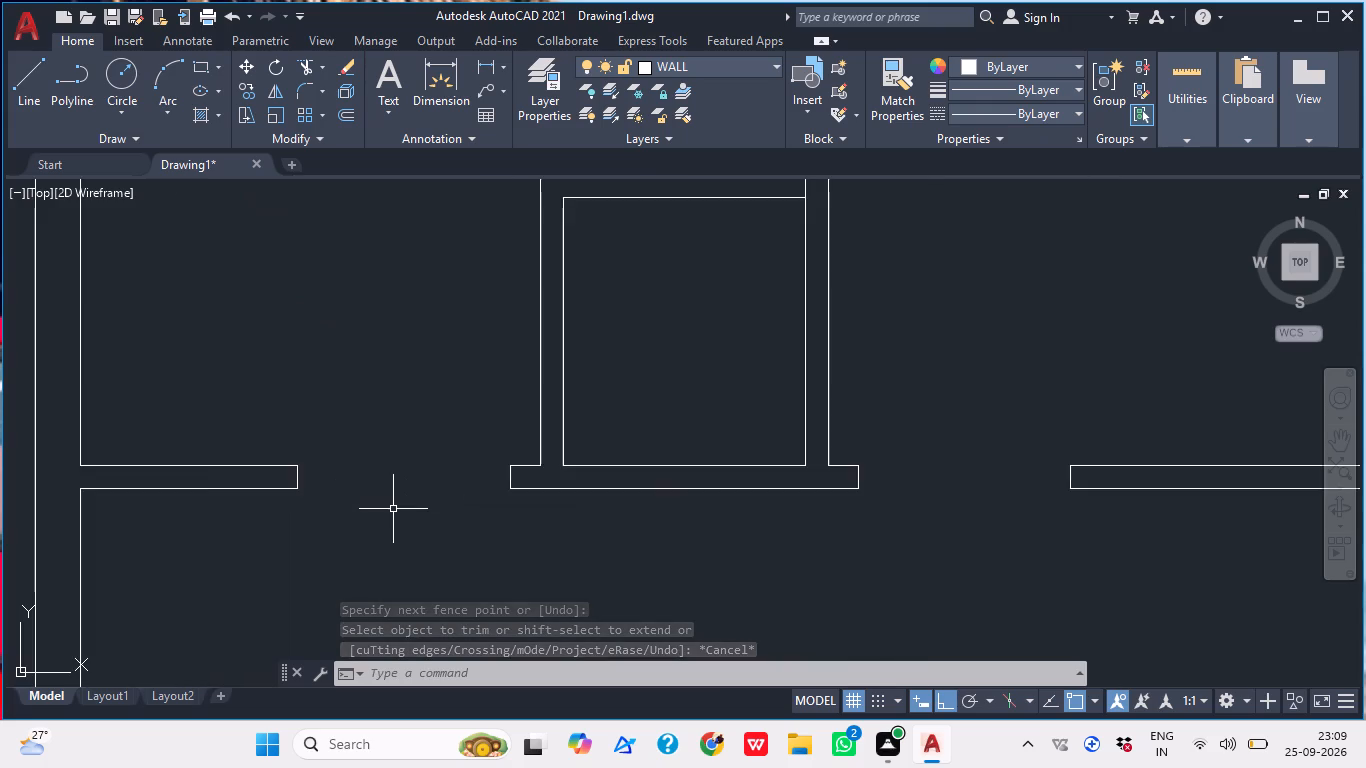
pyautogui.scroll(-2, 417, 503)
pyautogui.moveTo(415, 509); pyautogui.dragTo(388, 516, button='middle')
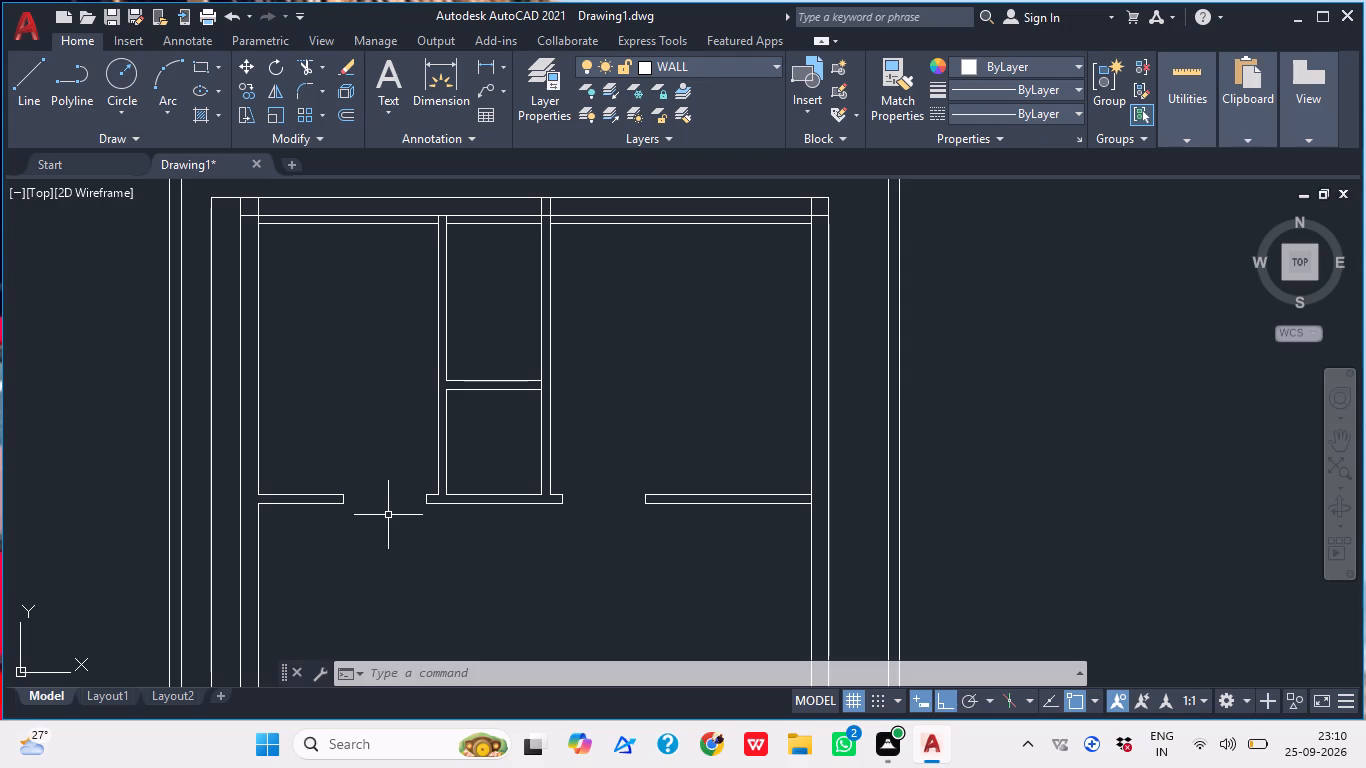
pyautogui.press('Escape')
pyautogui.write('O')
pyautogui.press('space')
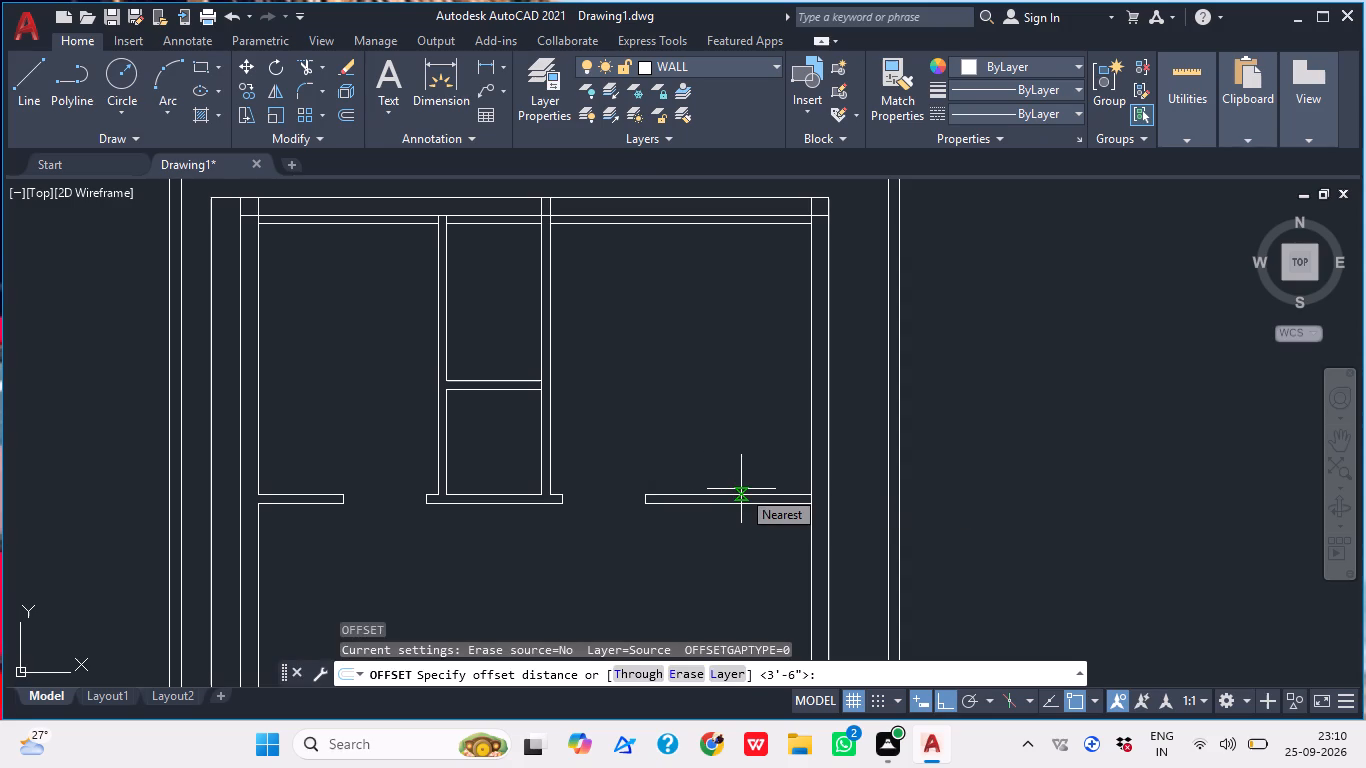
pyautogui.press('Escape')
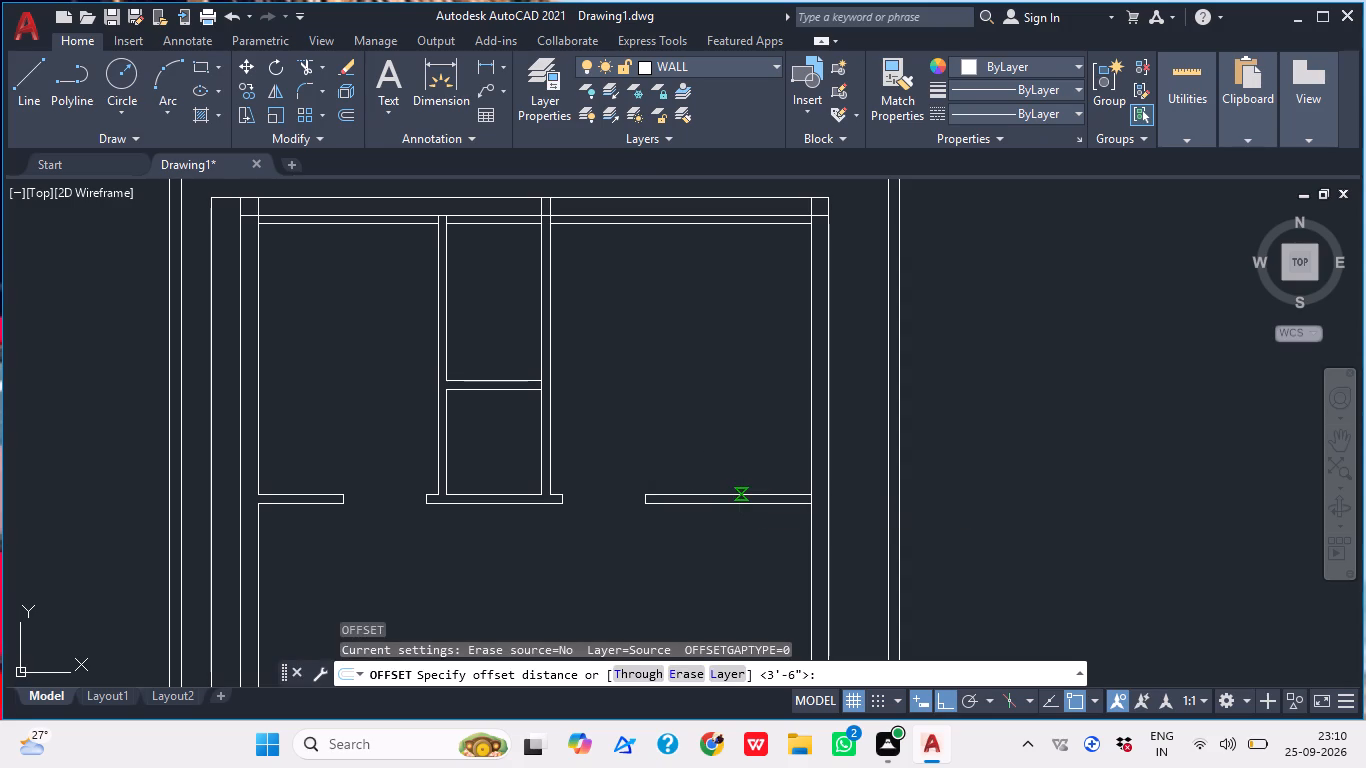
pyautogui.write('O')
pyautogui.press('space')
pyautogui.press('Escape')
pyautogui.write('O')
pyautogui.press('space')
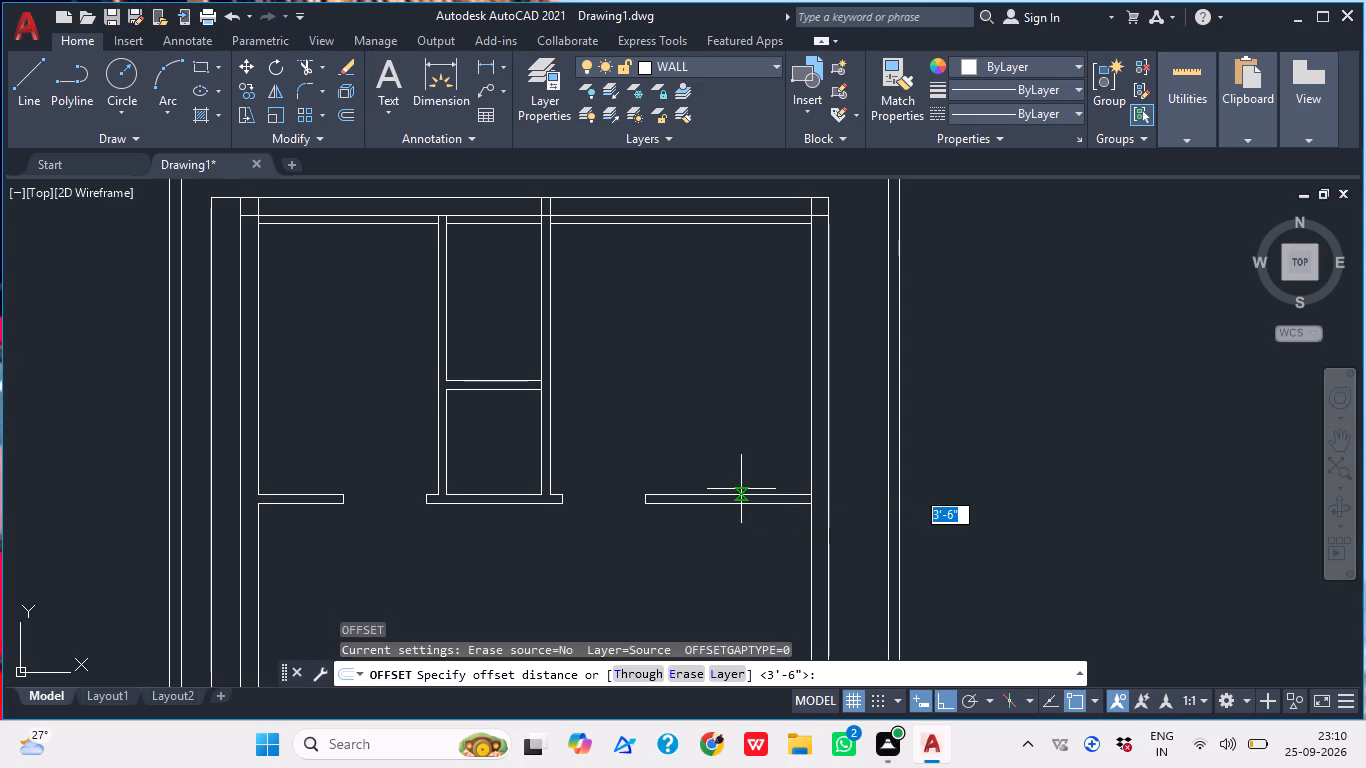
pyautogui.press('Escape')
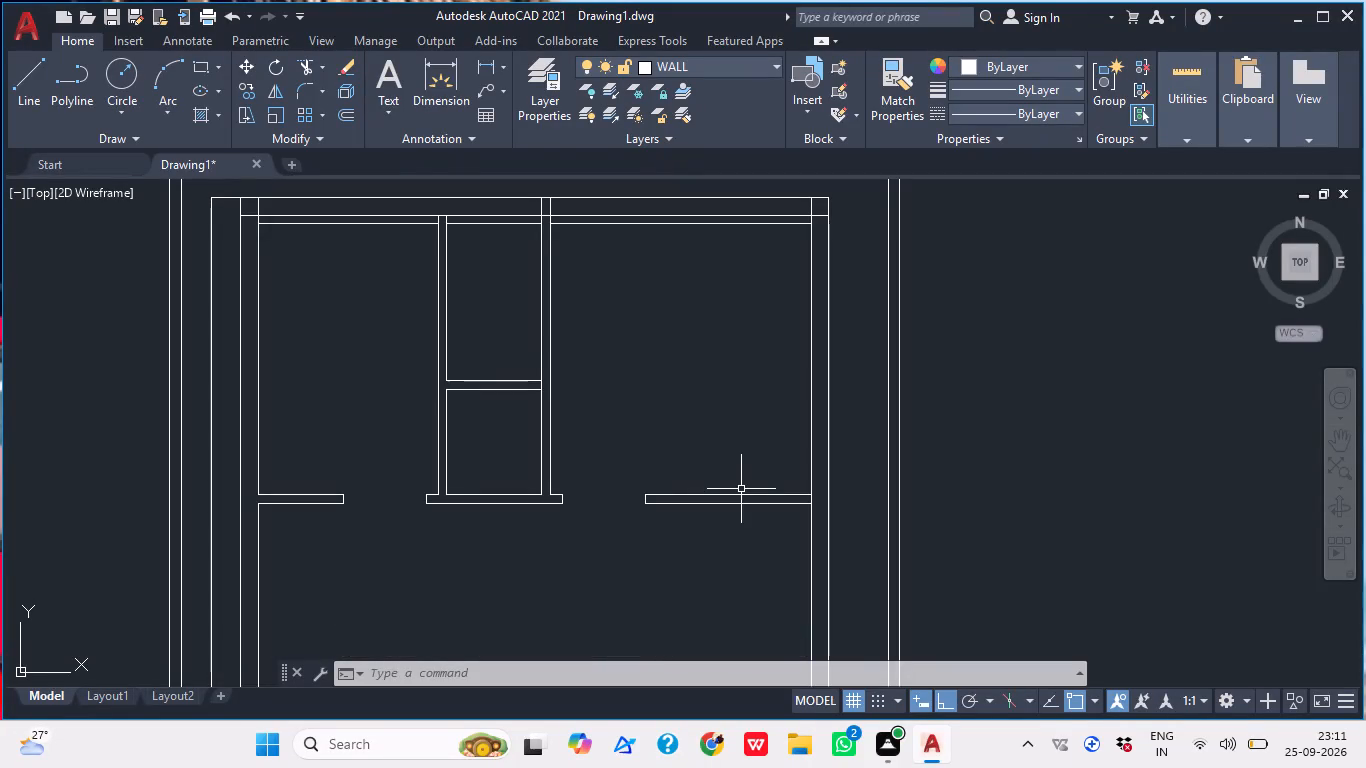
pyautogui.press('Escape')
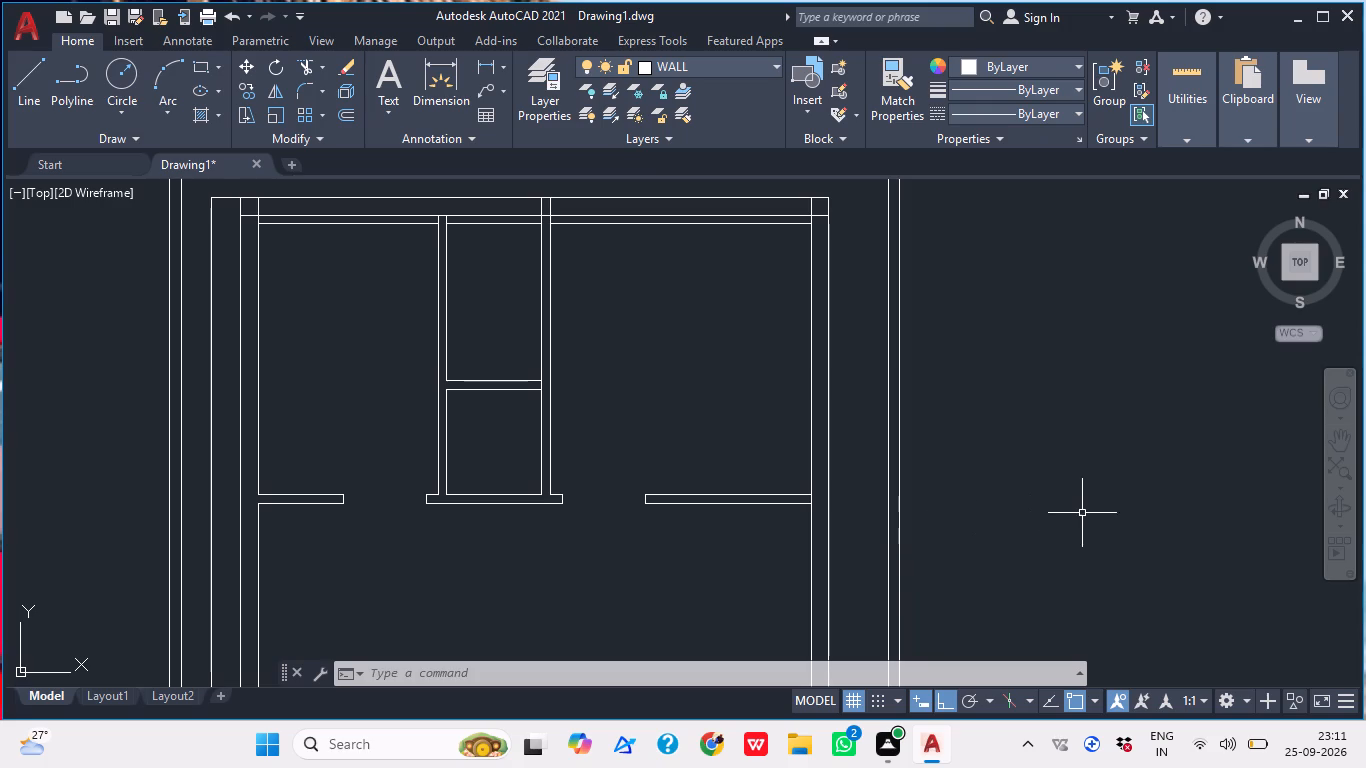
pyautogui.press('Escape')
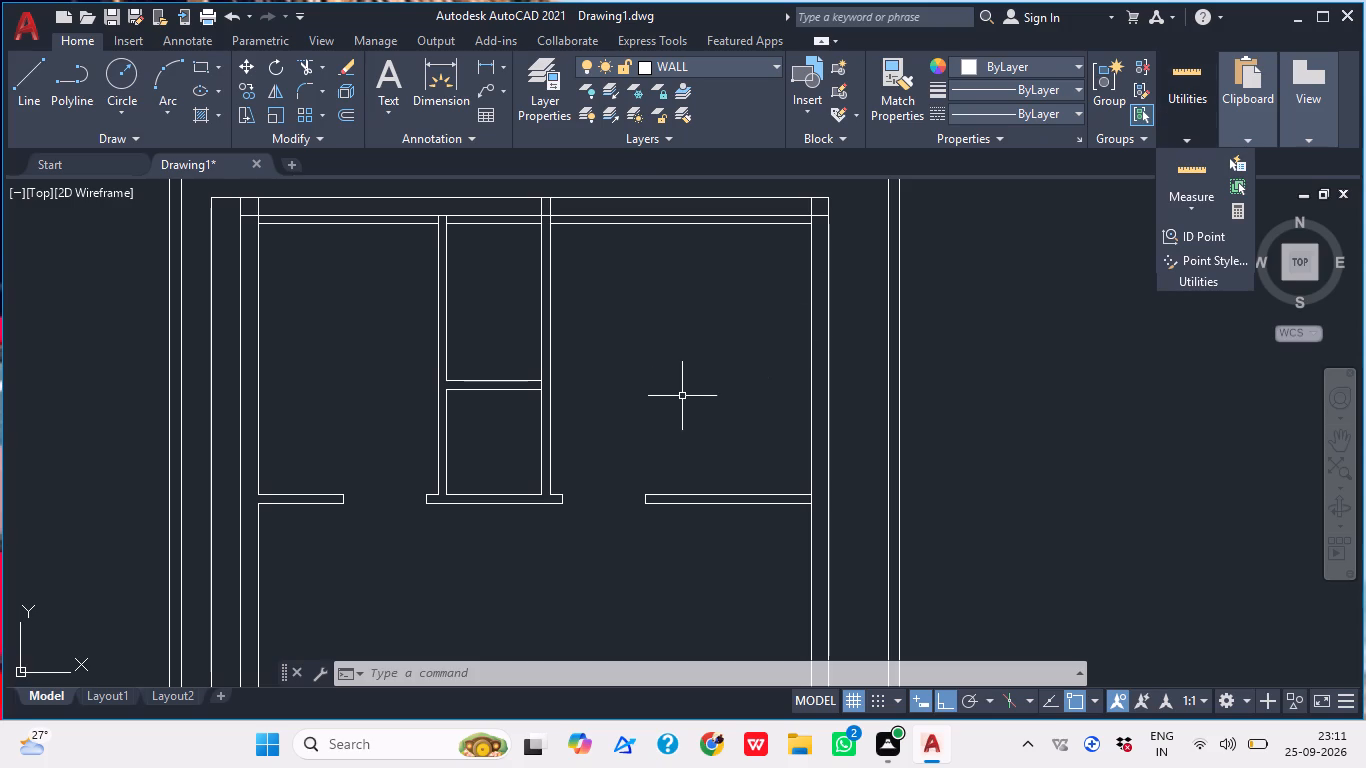
# Offset the top line of the upper-right room's bottom wall 1' upward into the room.
pyautogui.moveTo(685, 435); pyautogui.dragTo(566, 397, button='middle')
pyautogui.scroll(-2, 566, 397)
pyautogui.moveTo(559, 475); pyautogui.dragTo(490, 397, button='middle')
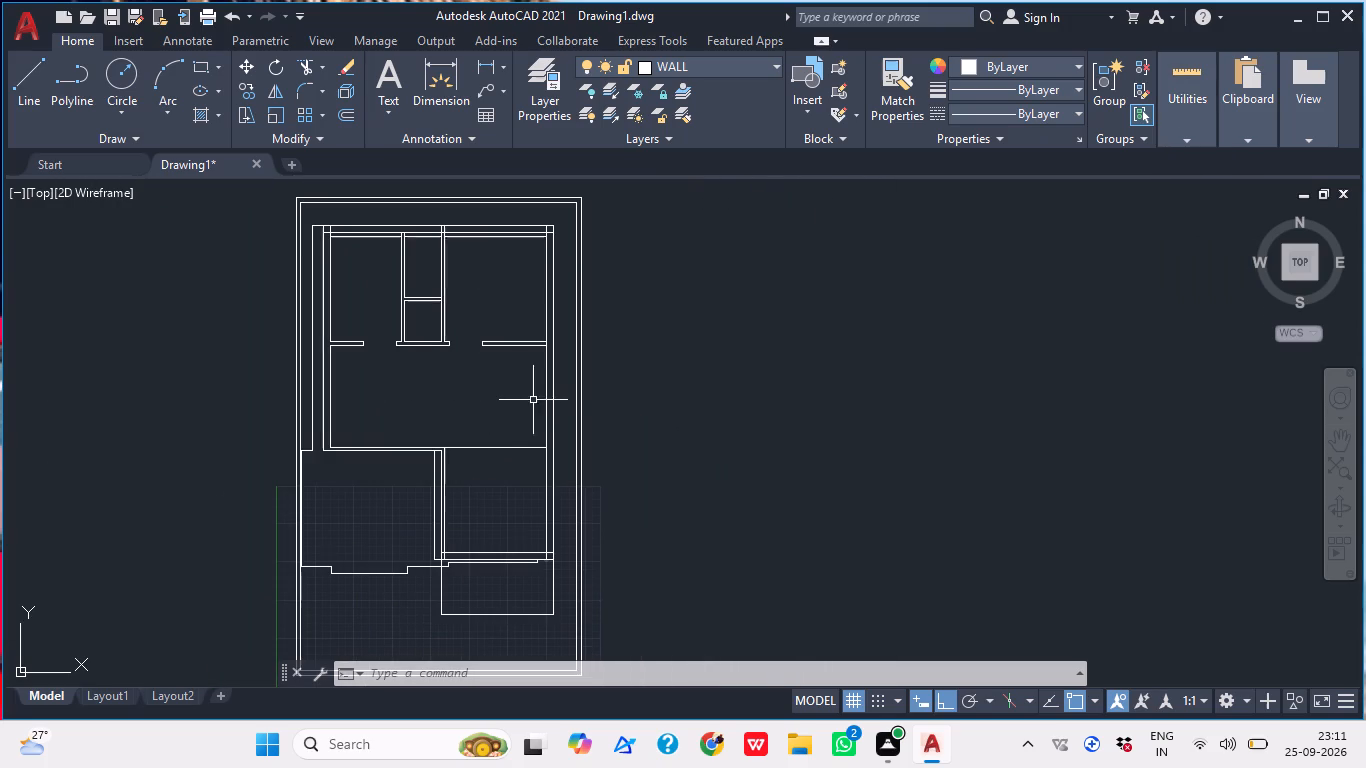
pyautogui.moveTo(431, 432); pyautogui.dragTo(422, 432, button='middle')
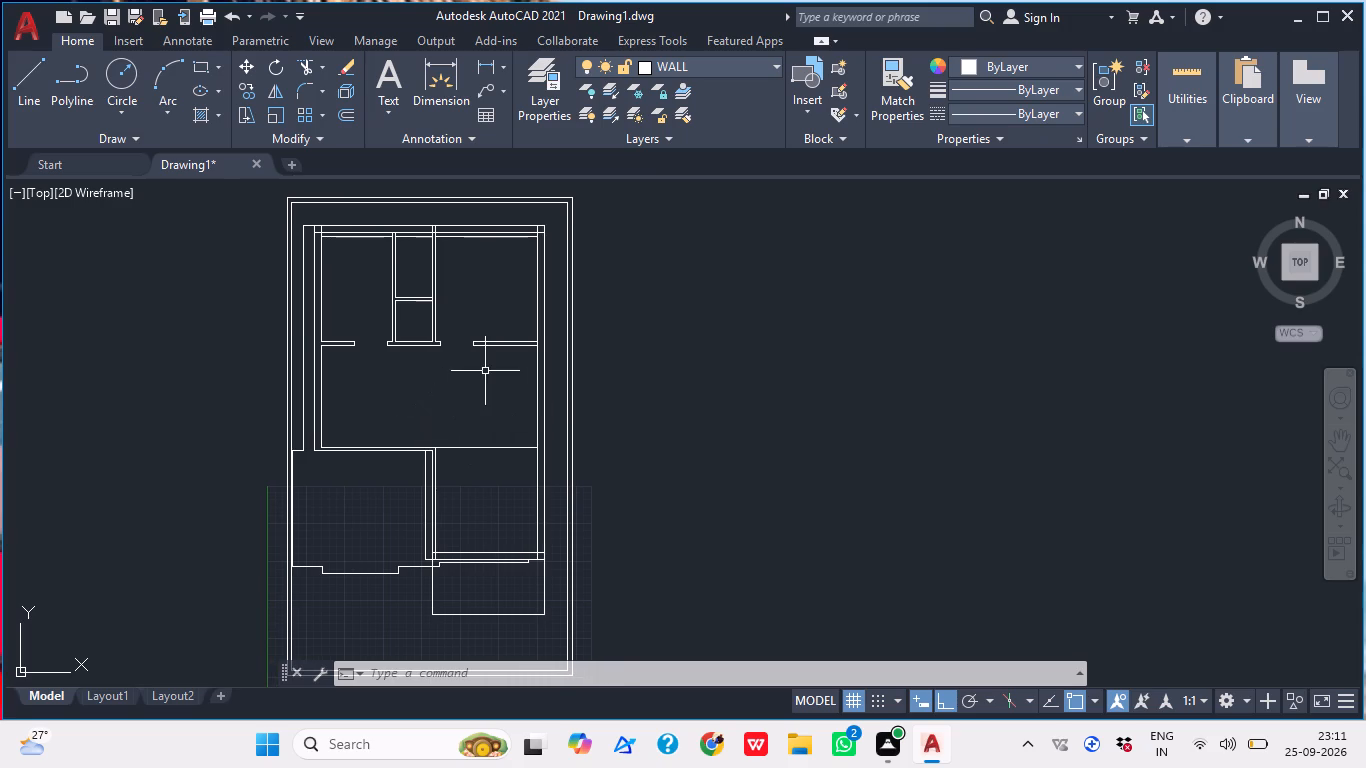
pyautogui.scroll(1, 487, 366)
pyautogui.moveTo(466, 335); pyautogui.dragTo(418, 393, button='middle')
pyautogui.scroll(-1, 462, 344)
pyautogui.scroll(4, 418, 391)
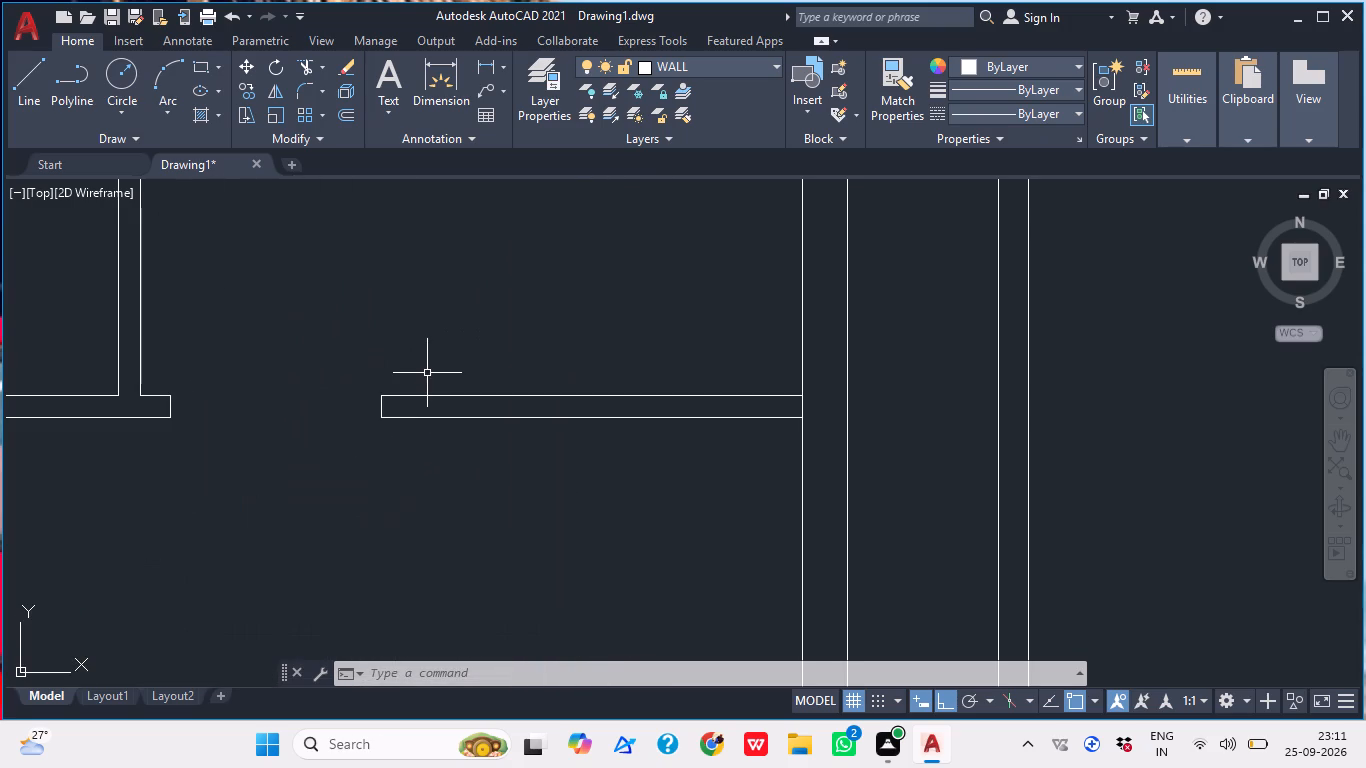
pyautogui.press('o')
pyautogui.press('Return')
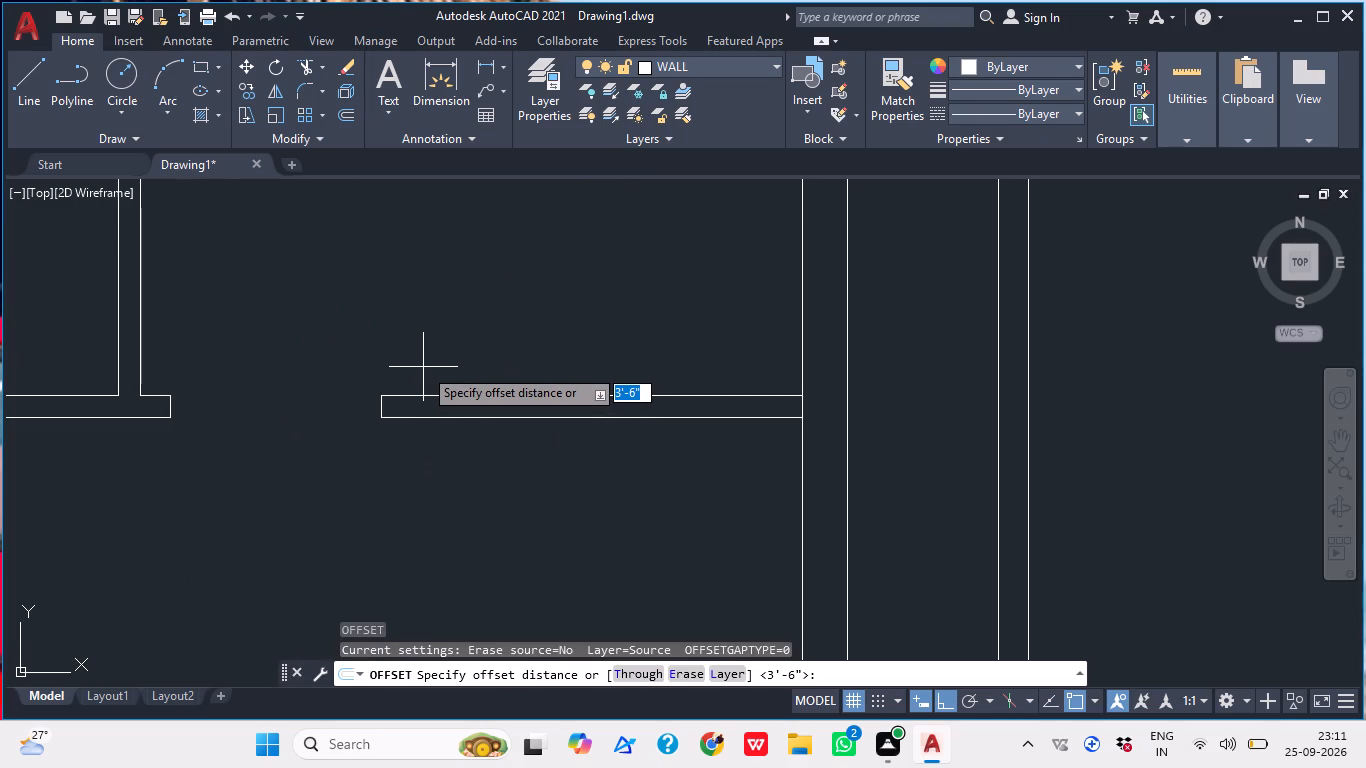
pyautogui.press('1')
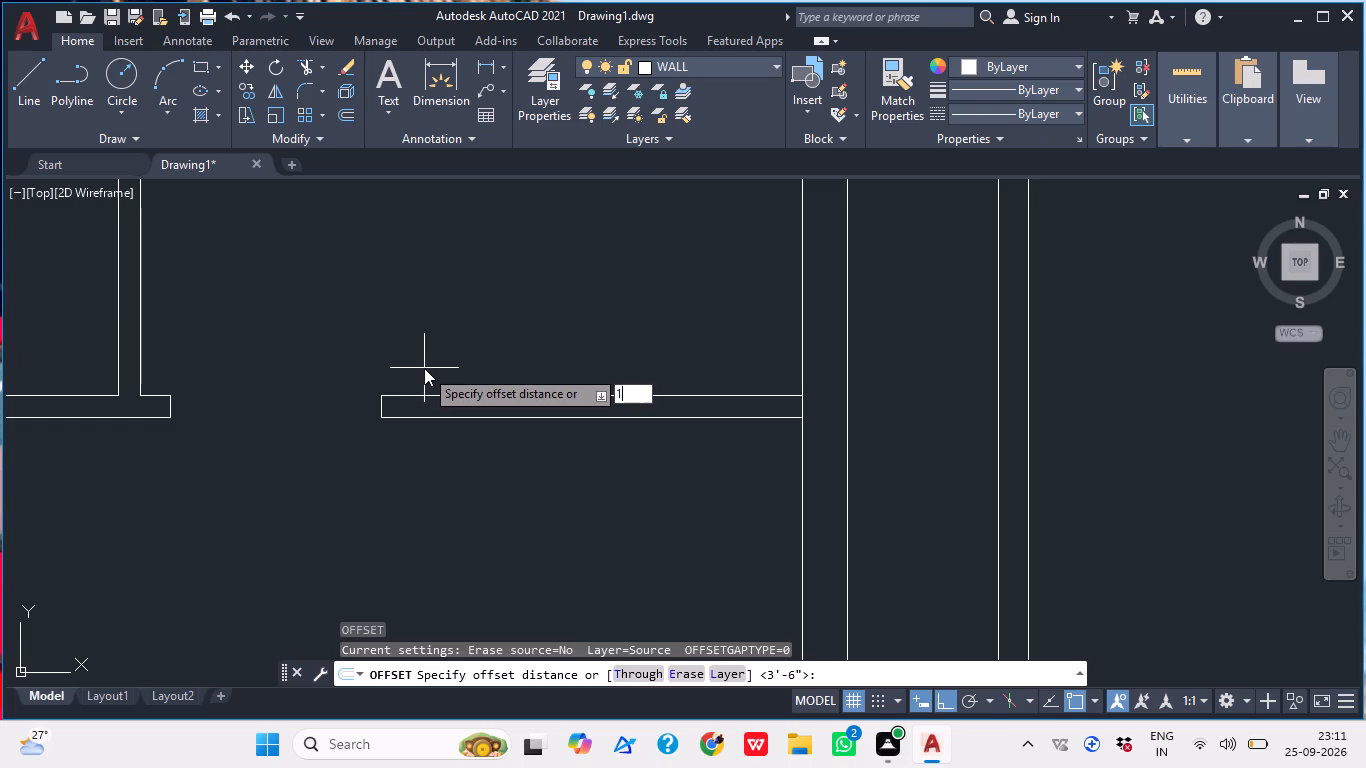
pyautogui.press("'")
pyautogui.press('Return')
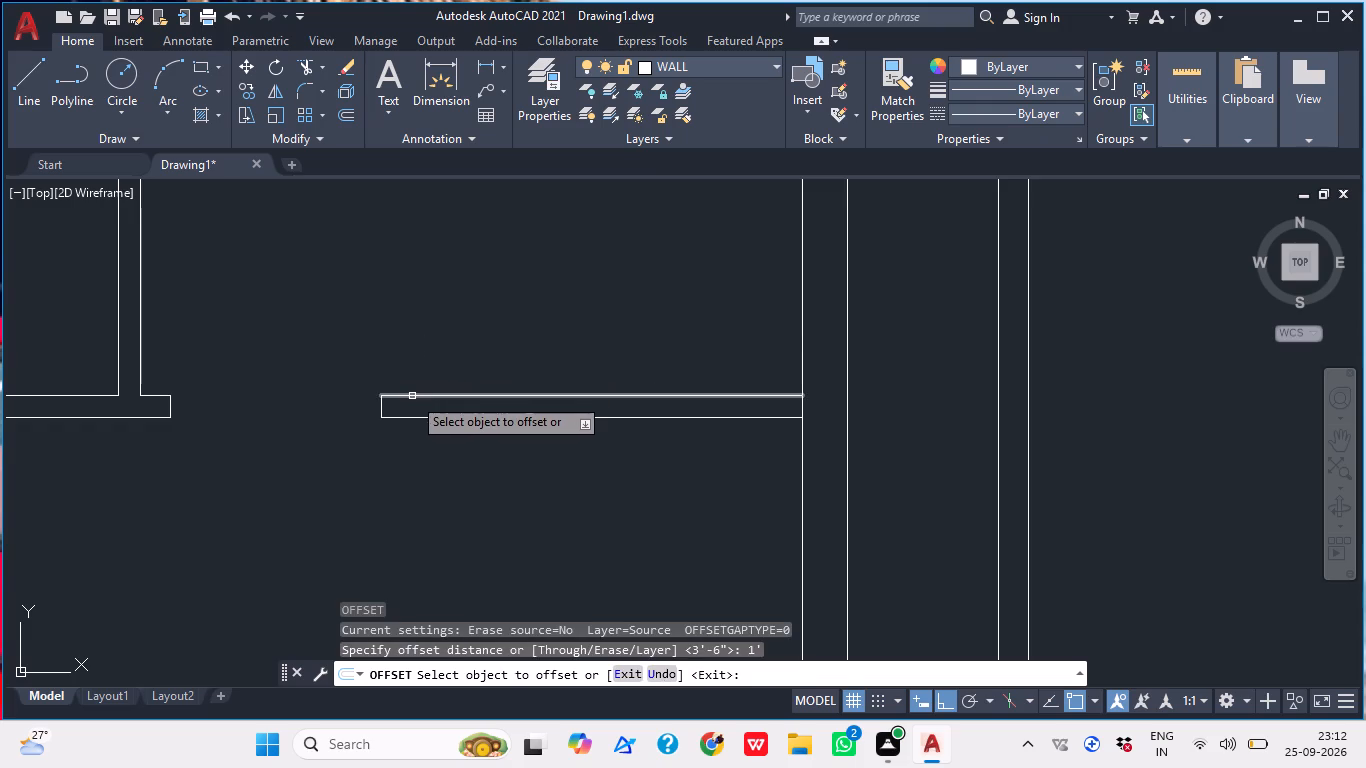
pyautogui.click(412, 396)
pyautogui.click(427, 351)
pyautogui.press('space')
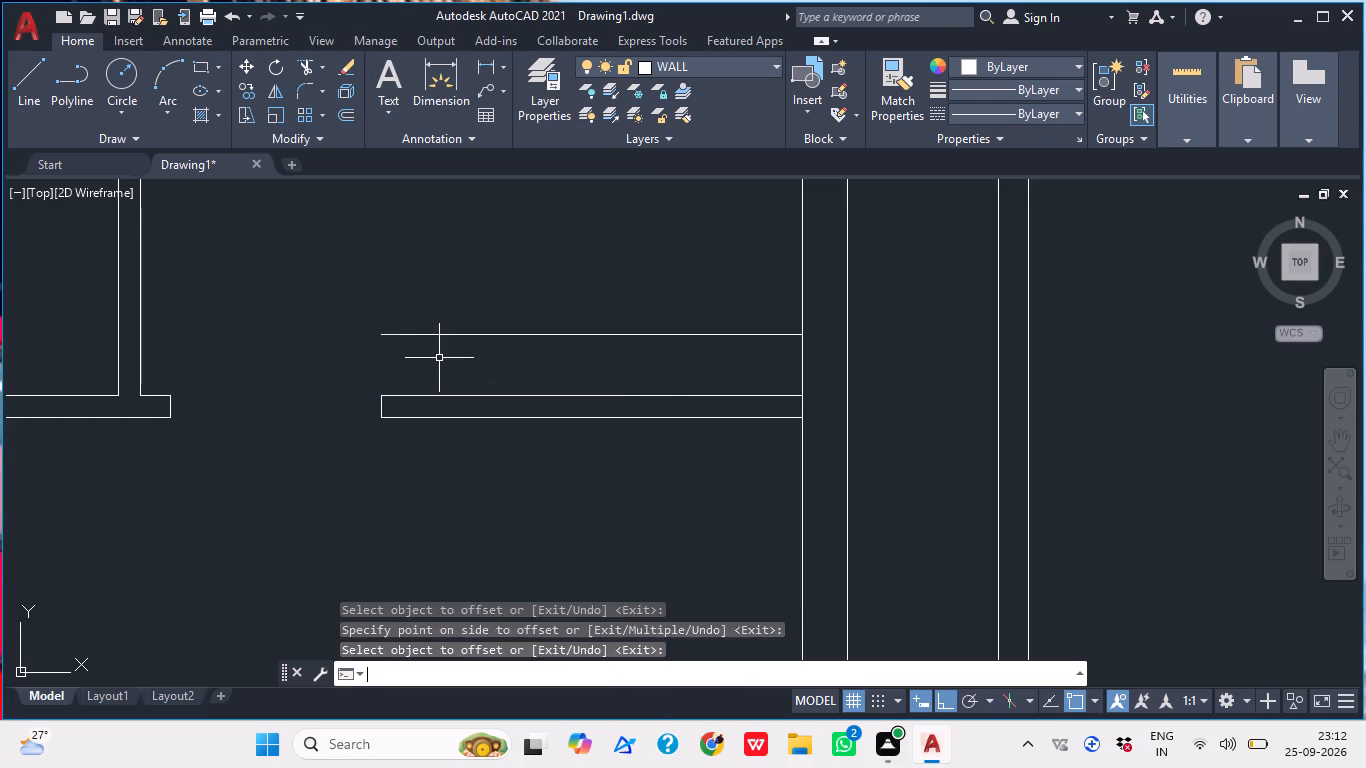
# Offset the new line above the upper-right room's bottom wall 1" upward.
pyautogui.press('space')
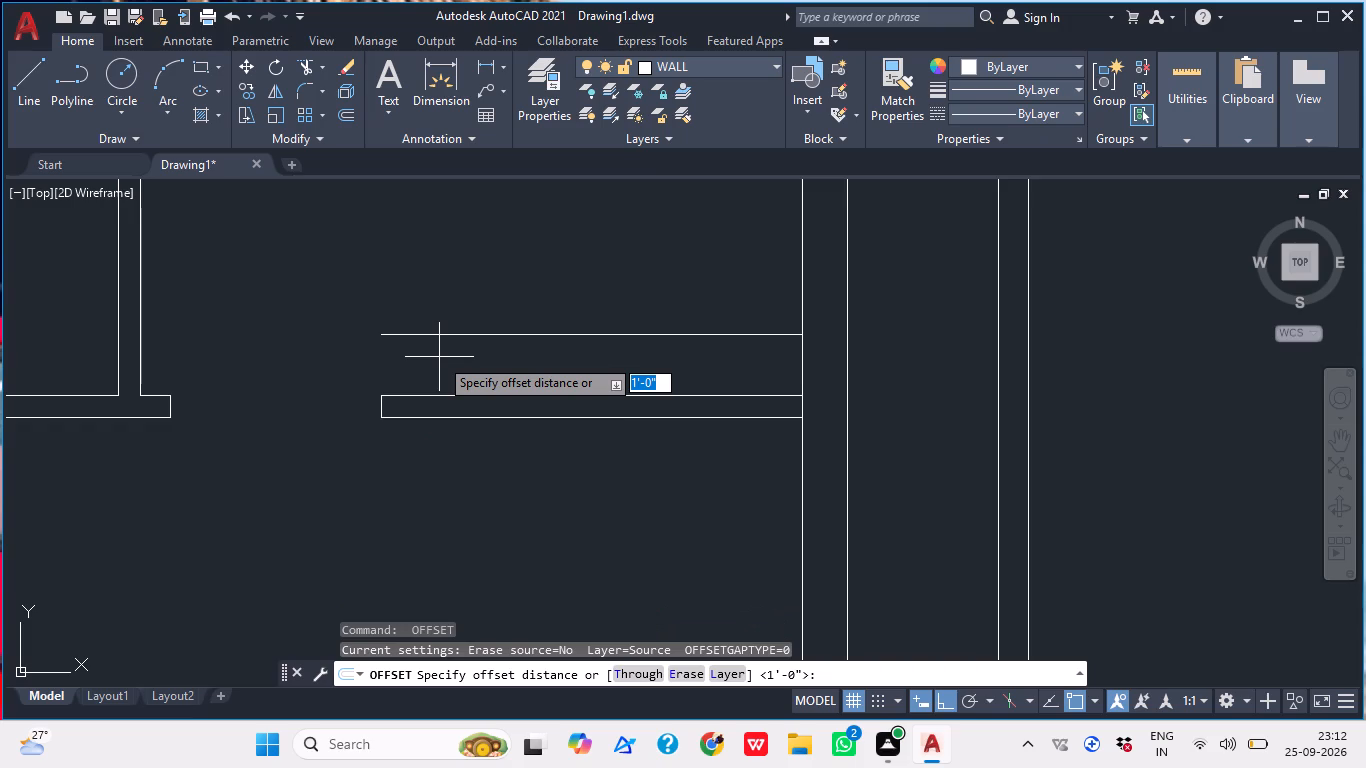
pyautogui.press('1')
pyautogui.hotkey('shift', '"')
pyautogui.press('Return')
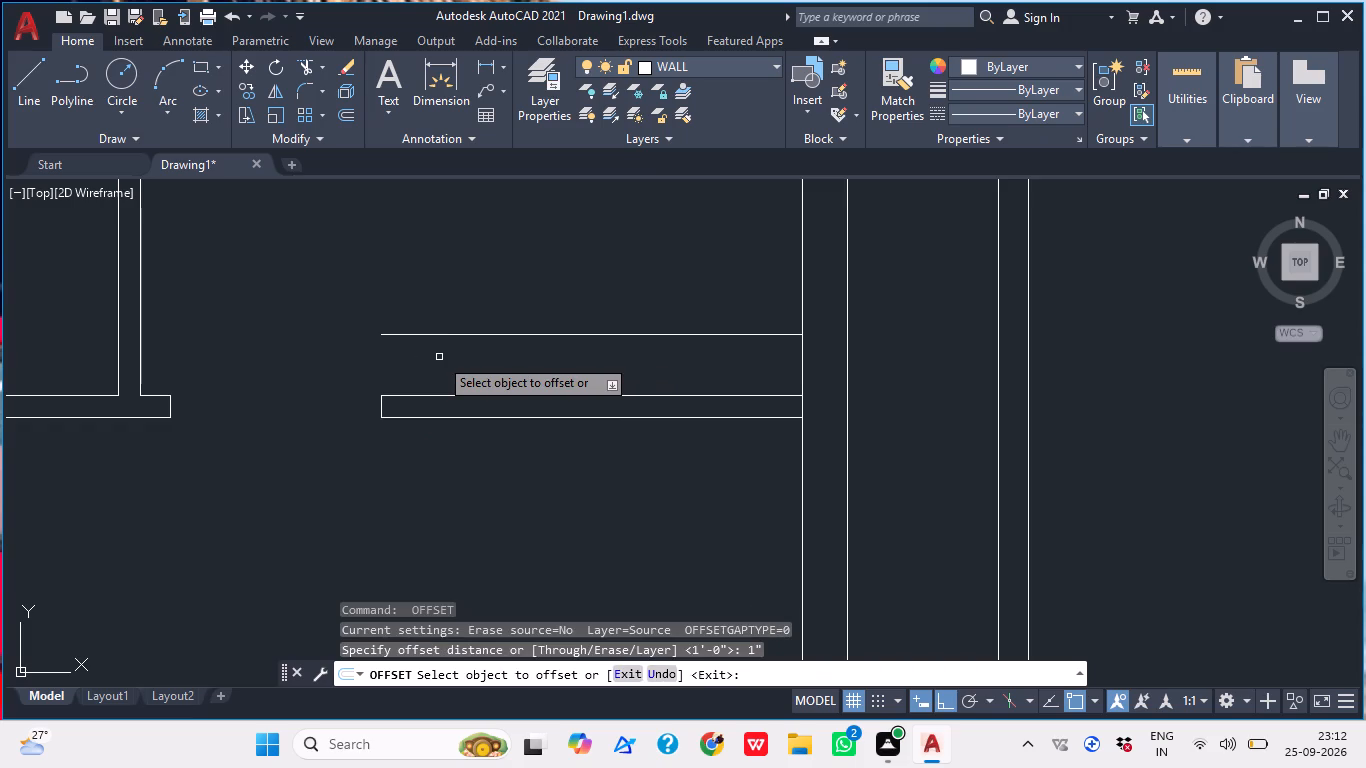
pyautogui.click(494, 336)
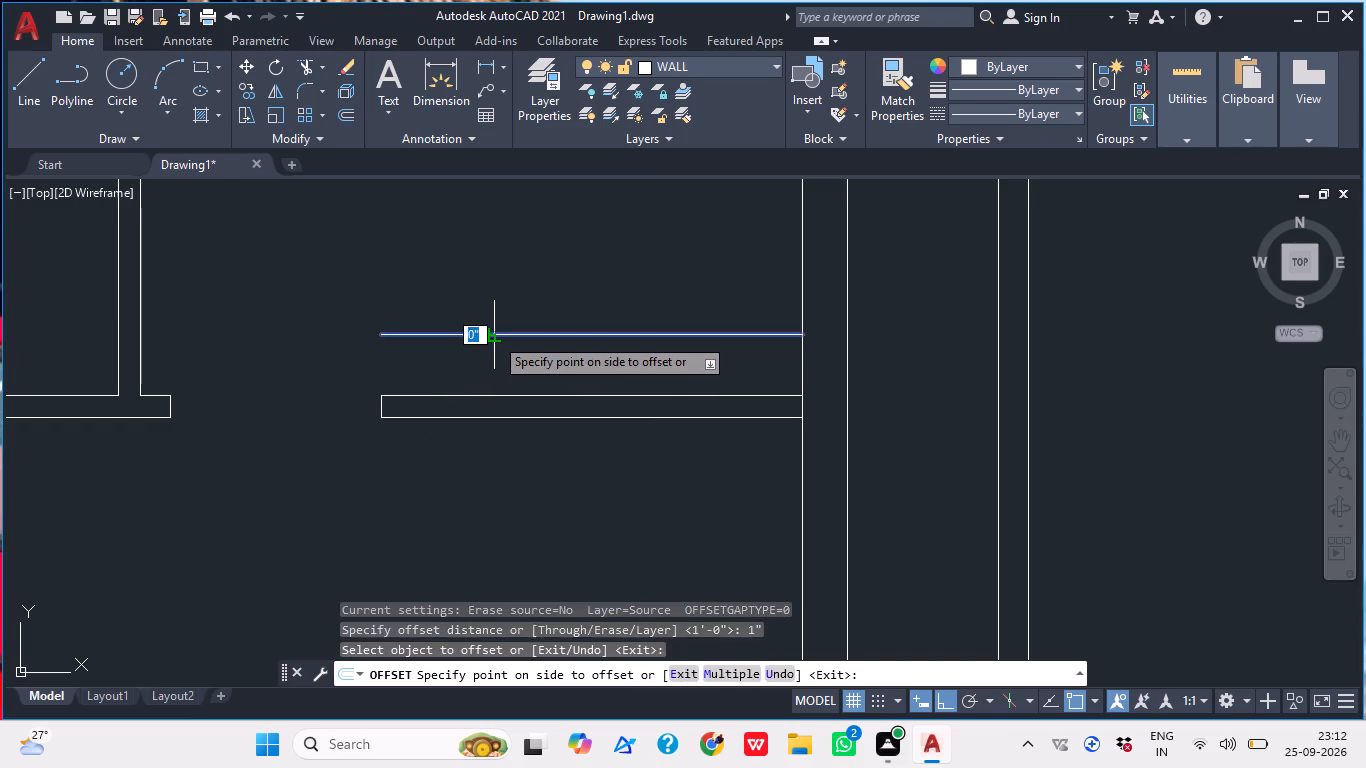
pyautogui.click(494, 325)
pyautogui.press('space')
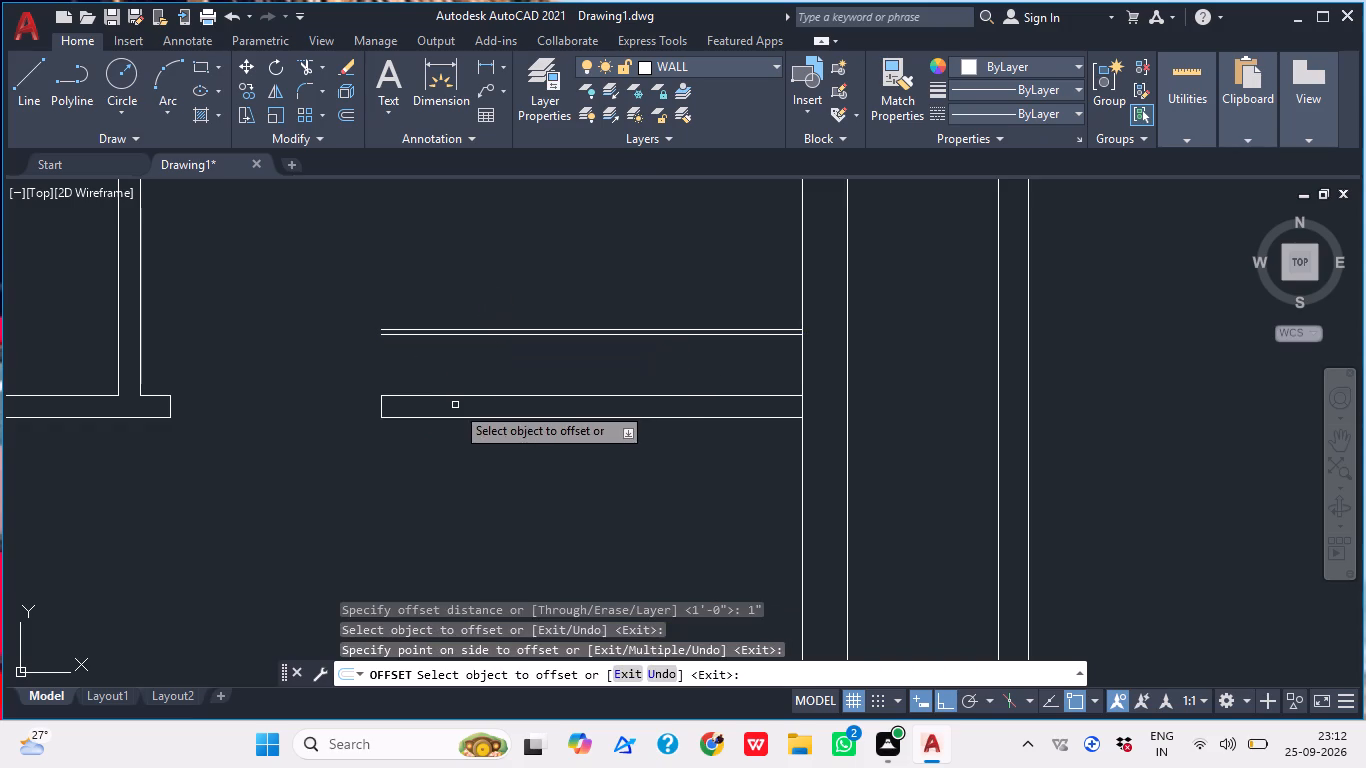
# Offset the upper line of the closely spaced pair 1' upward in the upper-right room.
pyautogui.press('space')
pyautogui.press('1')
pyautogui.press("'")
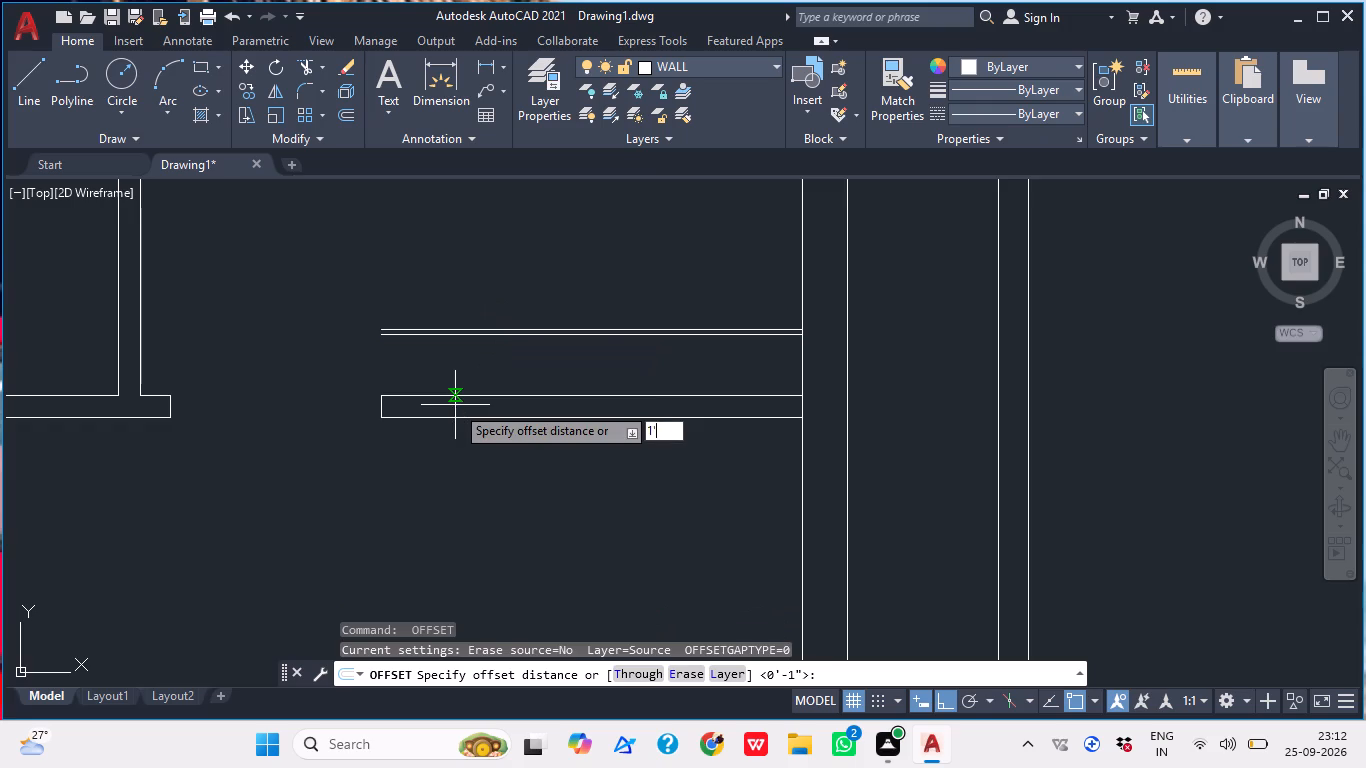
pyautogui.press('Return')
pyautogui.scroll(3, 461, 338)
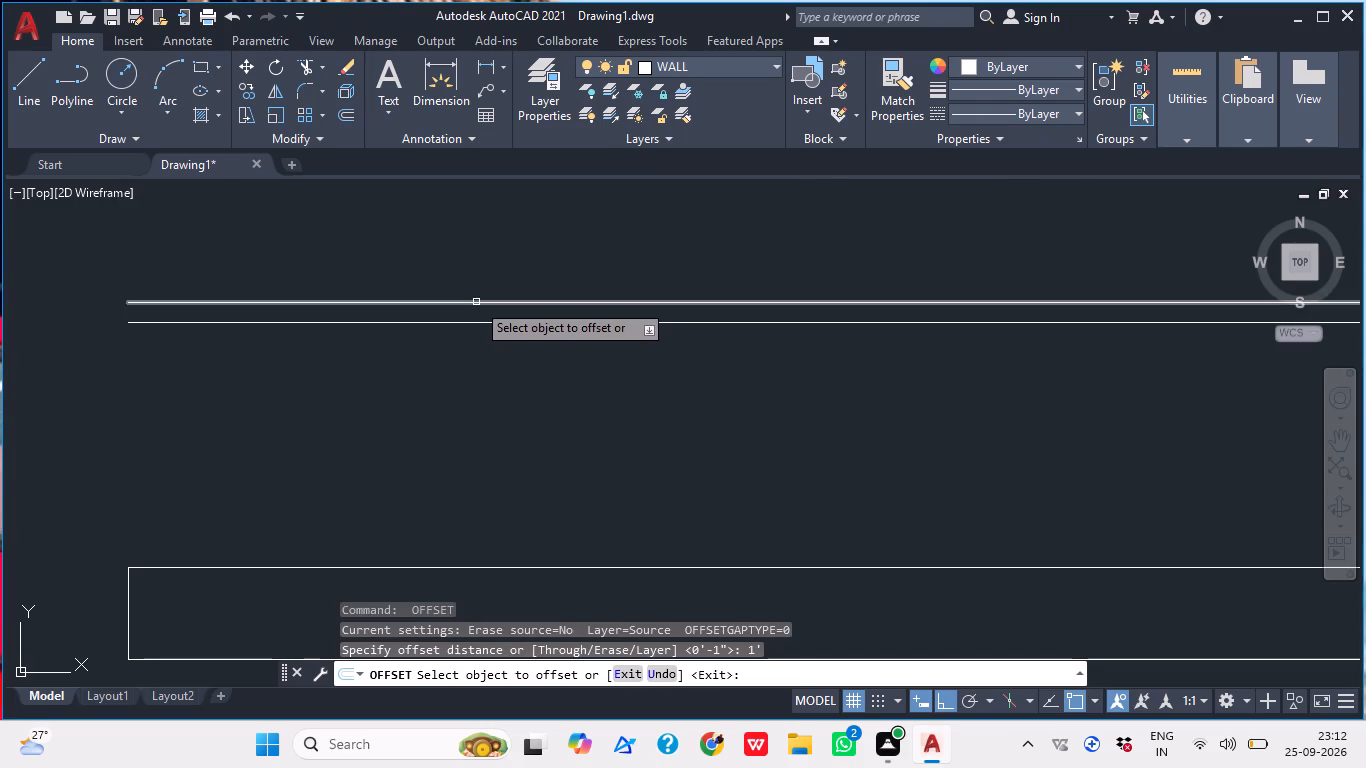
pyautogui.click(476, 302)
pyautogui.click(470, 274)
pyautogui.scroll(-3, 470, 274)
pyautogui.moveTo(467, 288); pyautogui.dragTo(433, 390, button='middle')
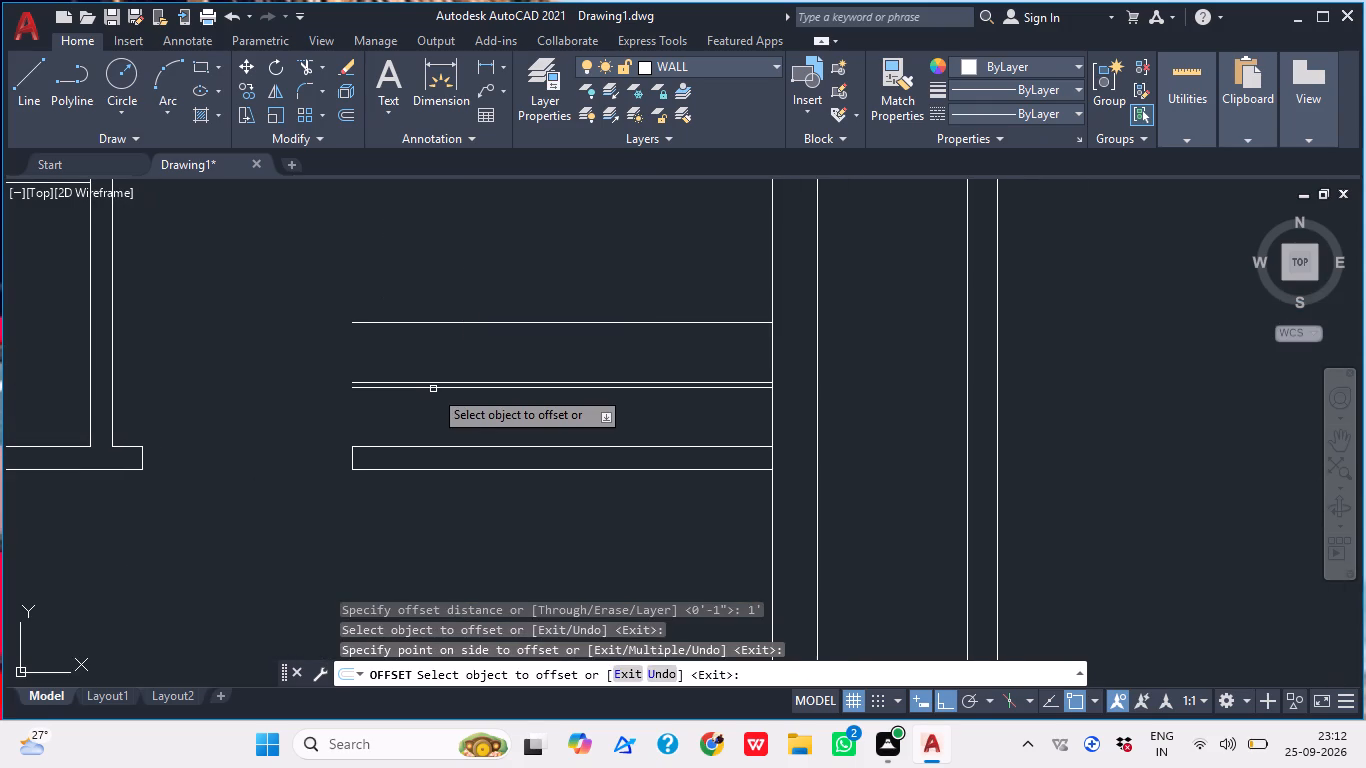
pyautogui.press('Escape')
# Extend the jamb line at the free end of the upper-right room's bottom wall up to the topmost offset line.
pyautogui.write('EX')
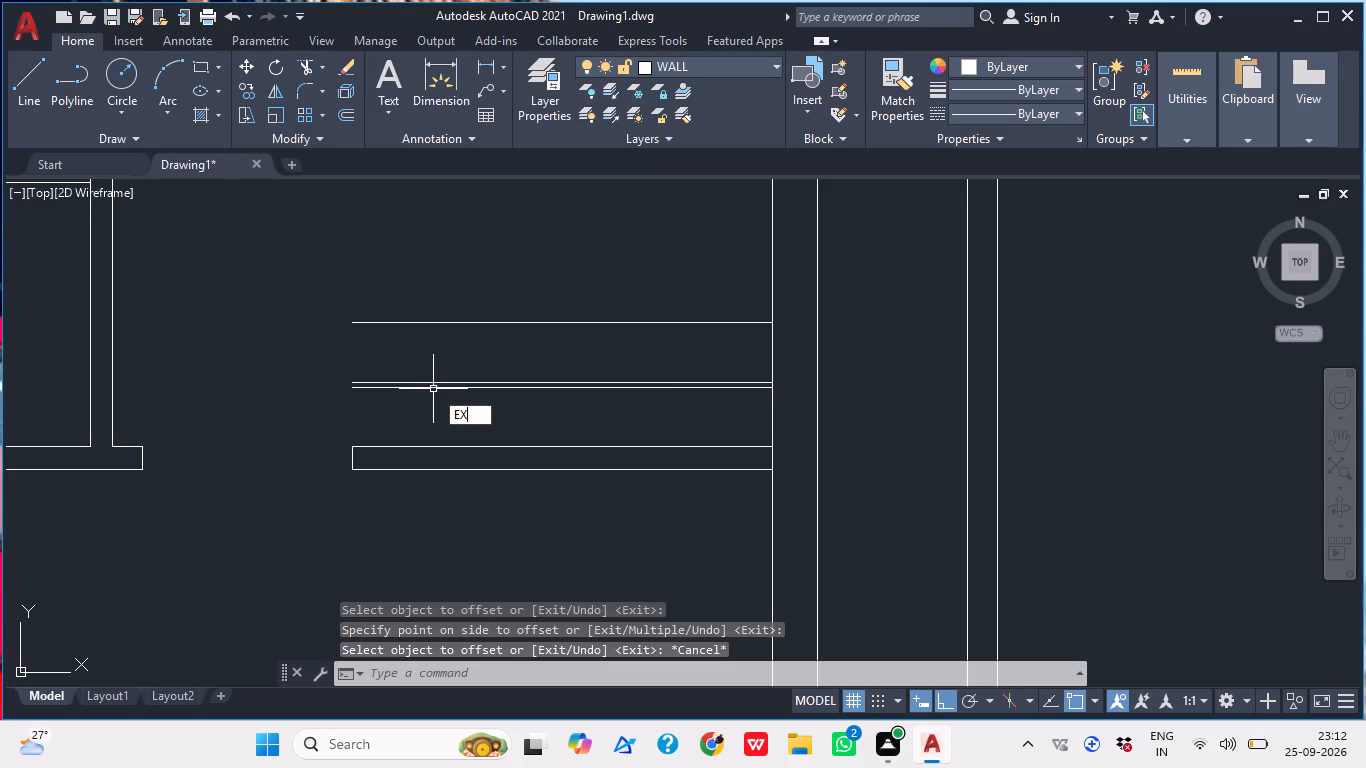
pyautogui.press('Return')
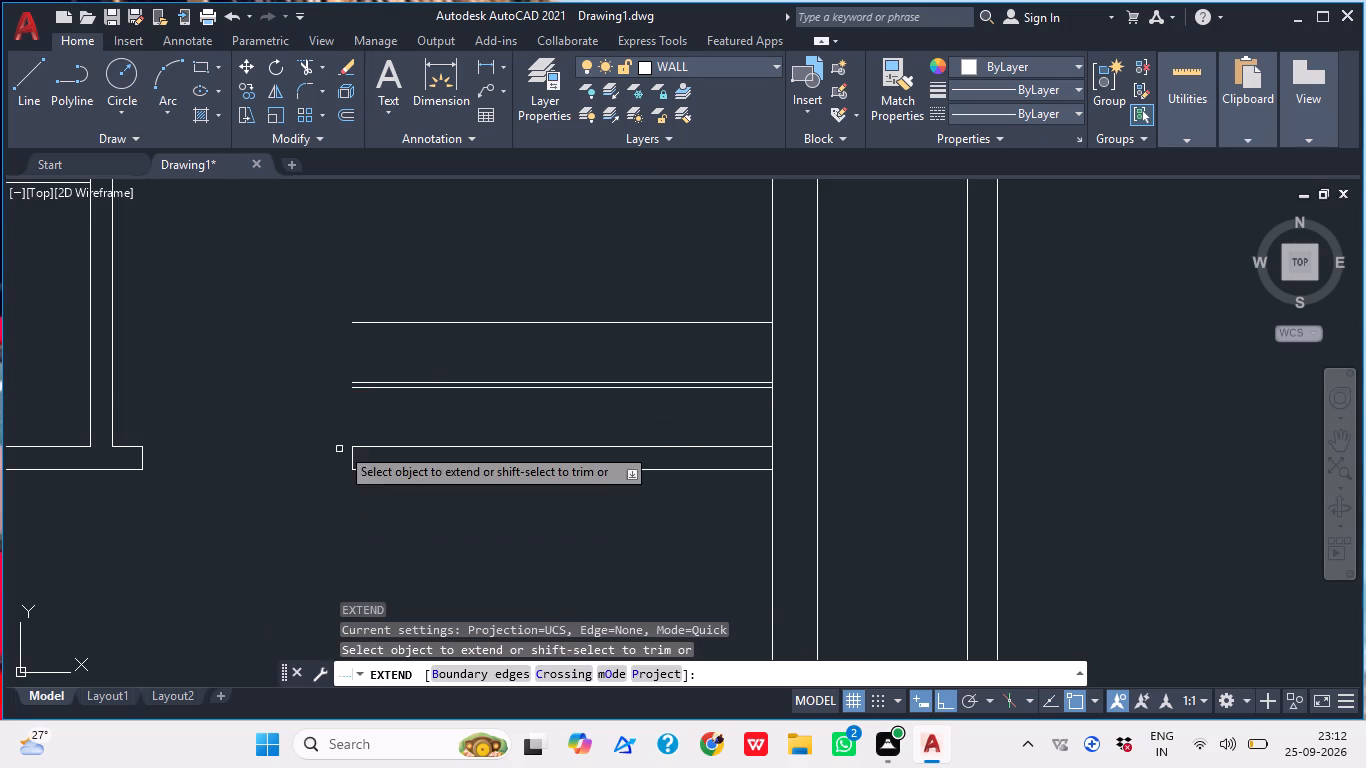
pyautogui.click(353, 463)
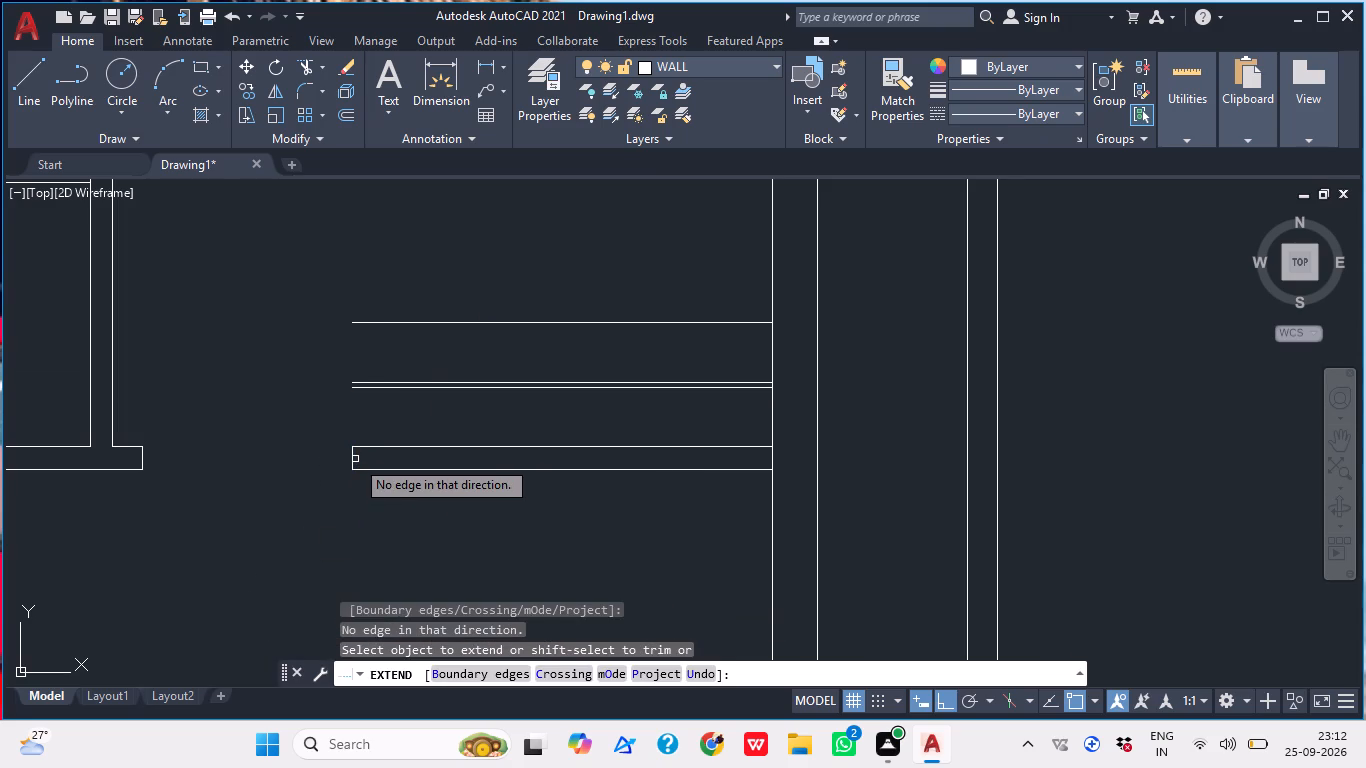
pyautogui.scroll(-1, 355, 459)
pyautogui.scroll(1, 355, 459)
pyautogui.click(355, 459)
pyautogui.click(326, 465)
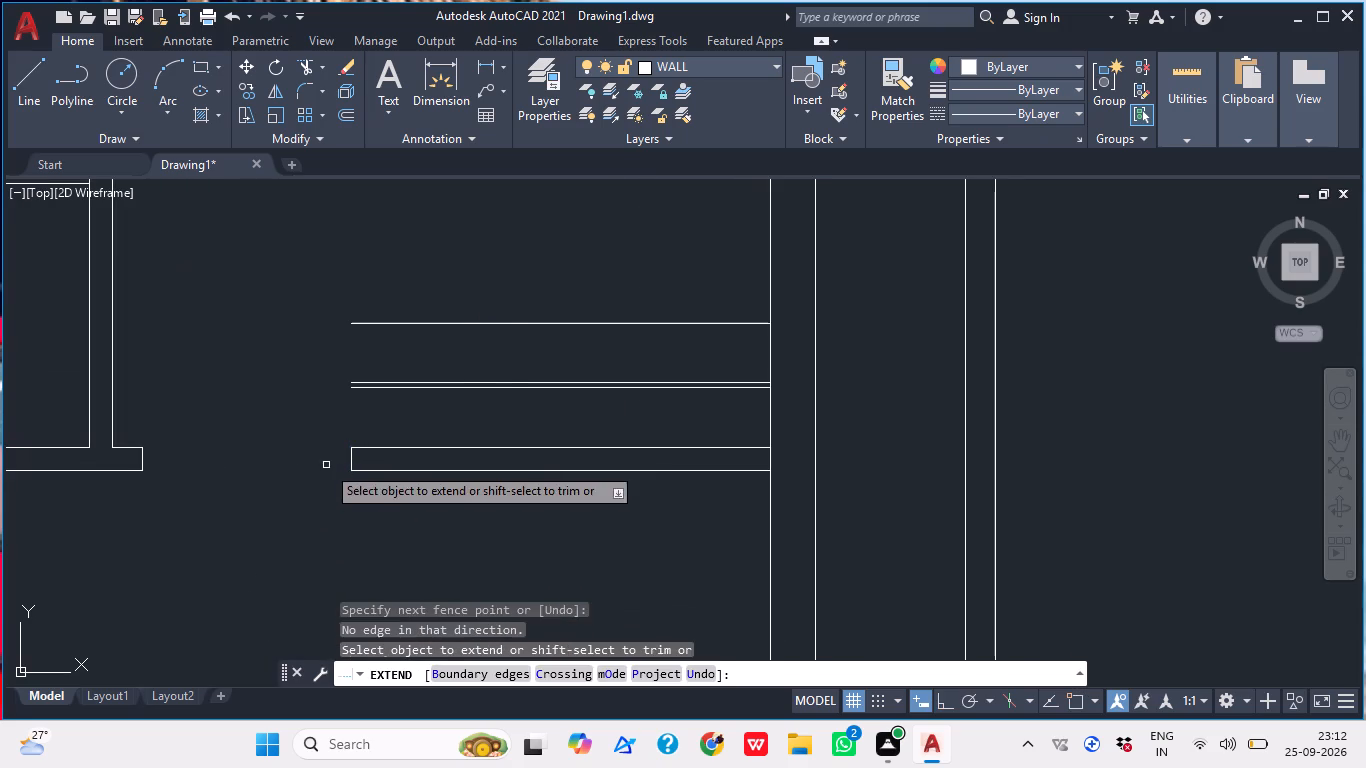
pyautogui.scroll(2, 348, 468)
pyautogui.click(355, 463)
pyautogui.click(355, 450)
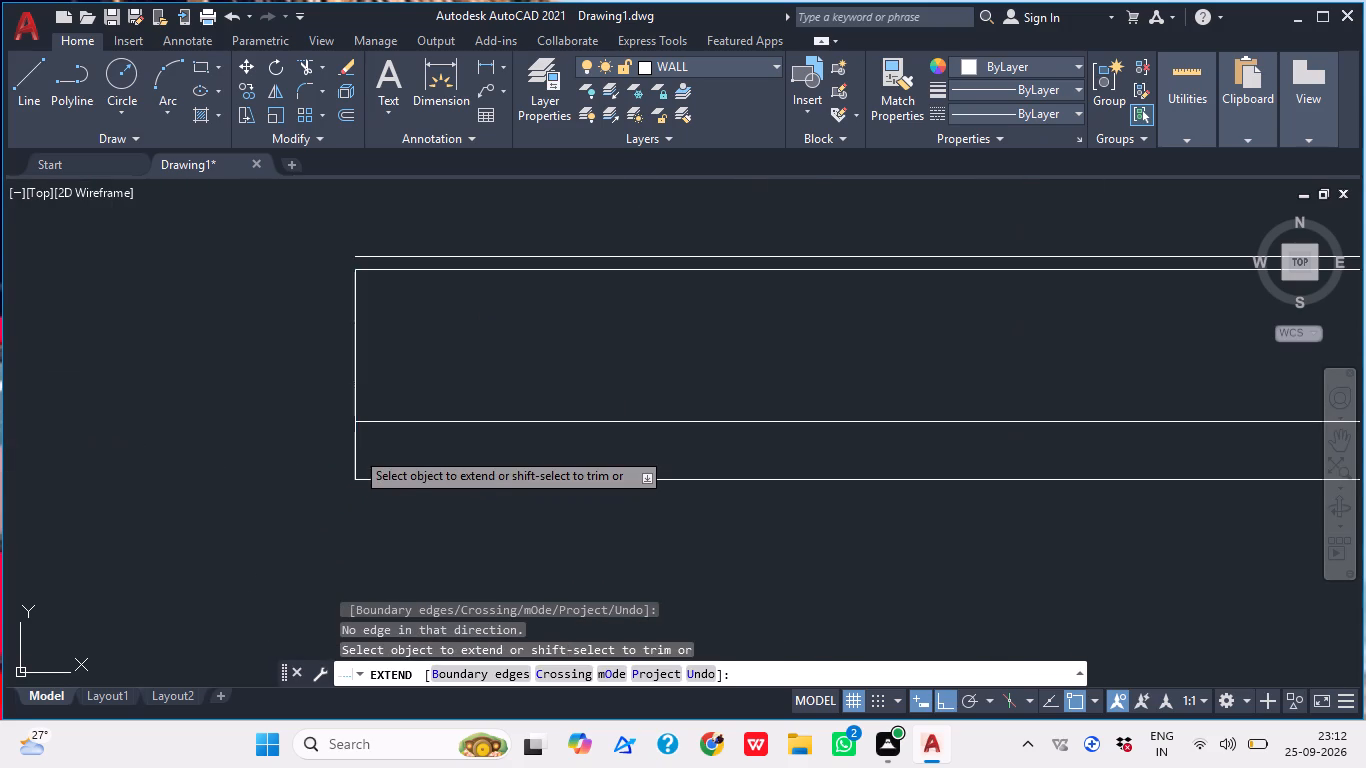
pyautogui.click(369, 399)
pyautogui.click(344, 374)
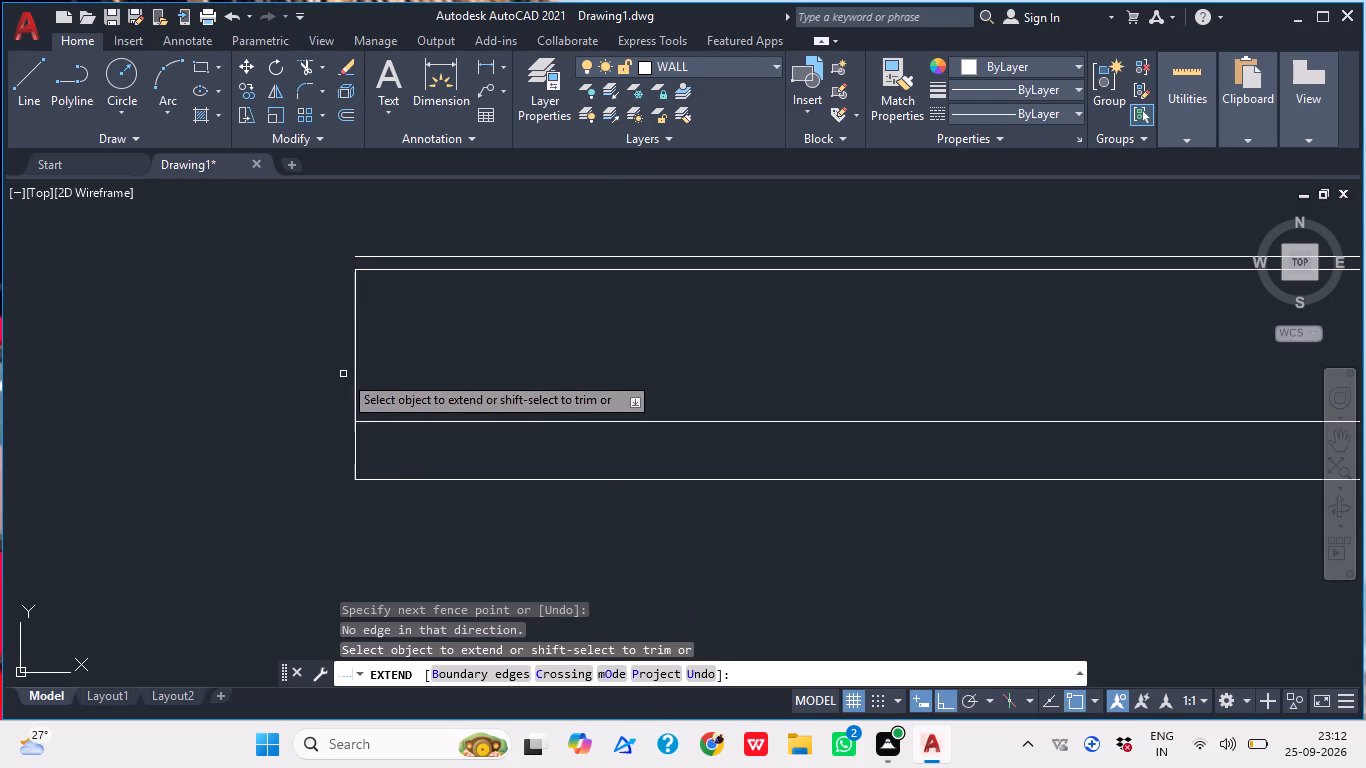
pyautogui.scroll(-4, 343, 373)
pyautogui.click(352, 374)
pyautogui.click(332, 369)
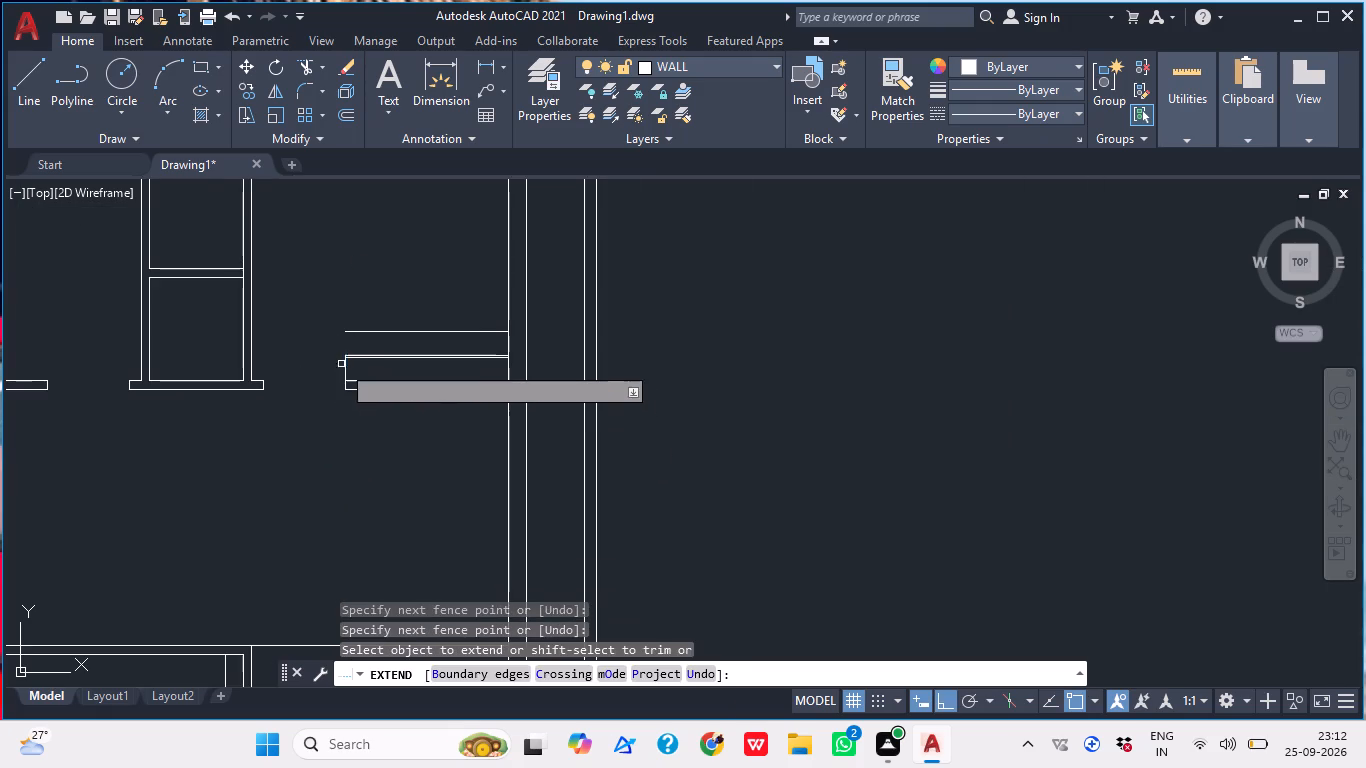
pyautogui.click(338, 372)
pyautogui.click(353, 365)
pyautogui.scroll(2, 342, 338)
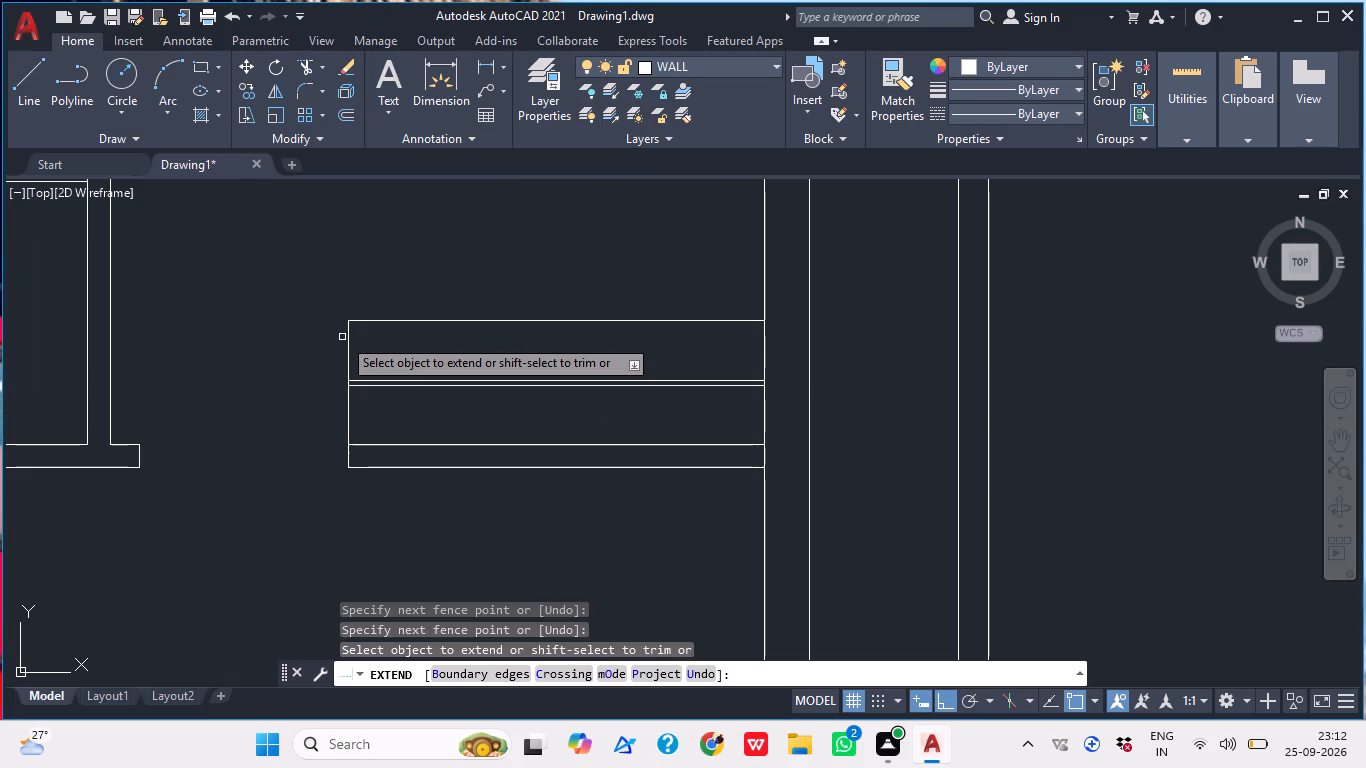
pyautogui.press('Escape')
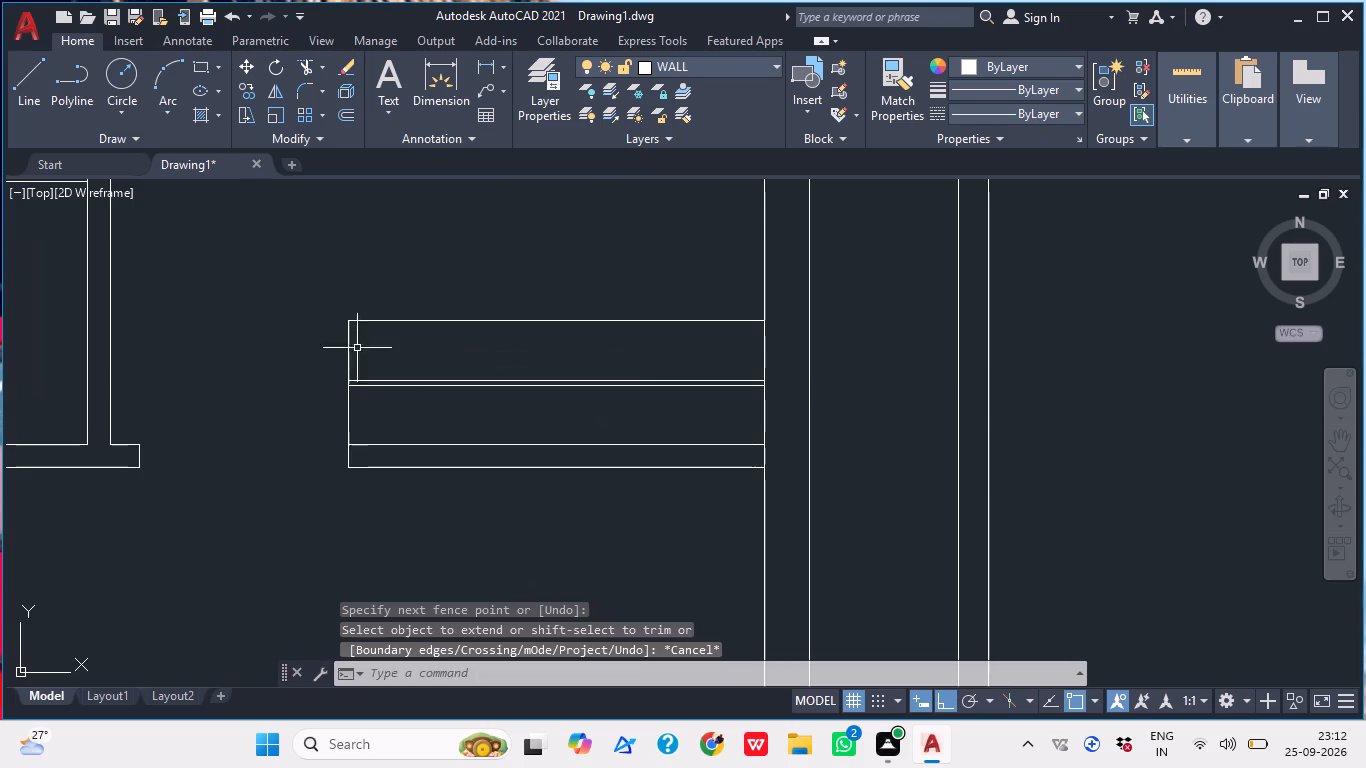
# Examine the overall plan, including the upper rooms' walls, door openings and top wall junctions.
pyautogui.moveTo(387, 428); pyautogui.dragTo(288, 416, button='middle')
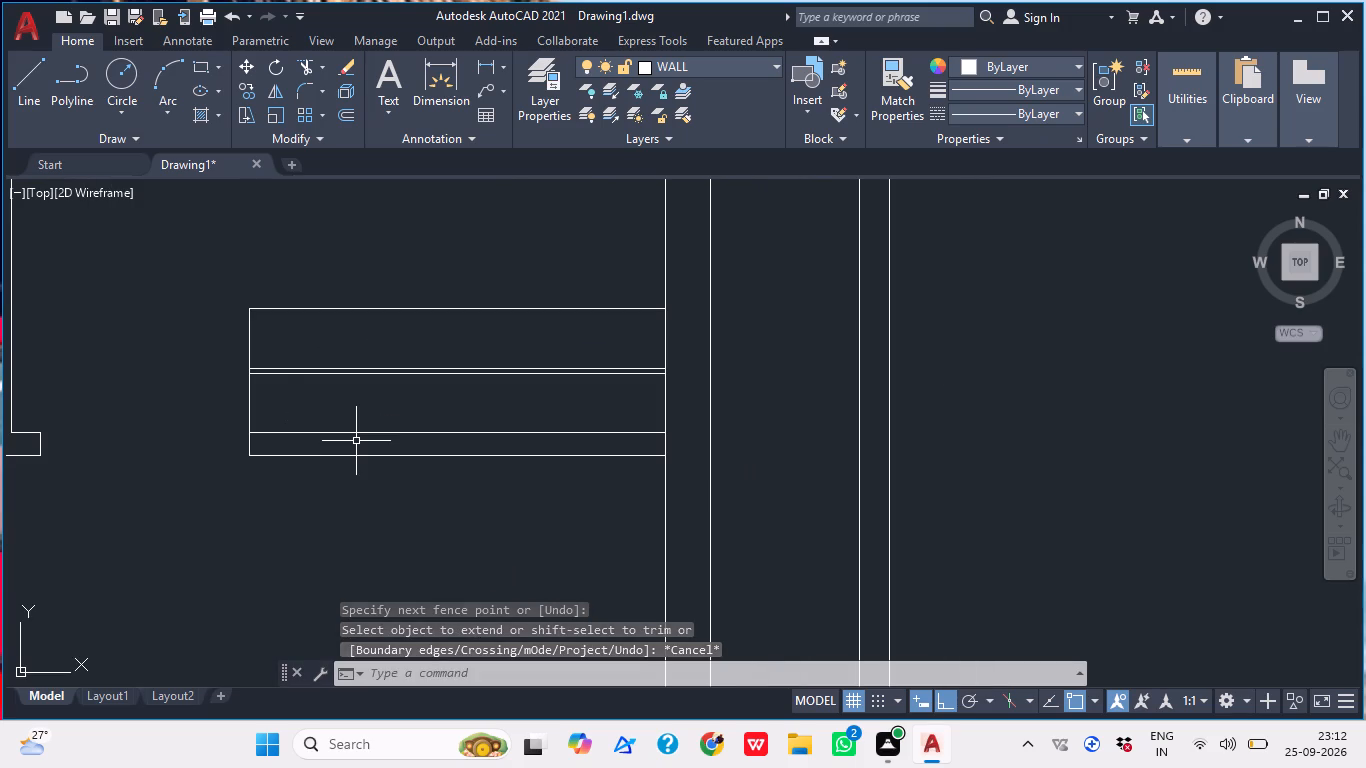
pyautogui.scroll(-1, 417, 460)
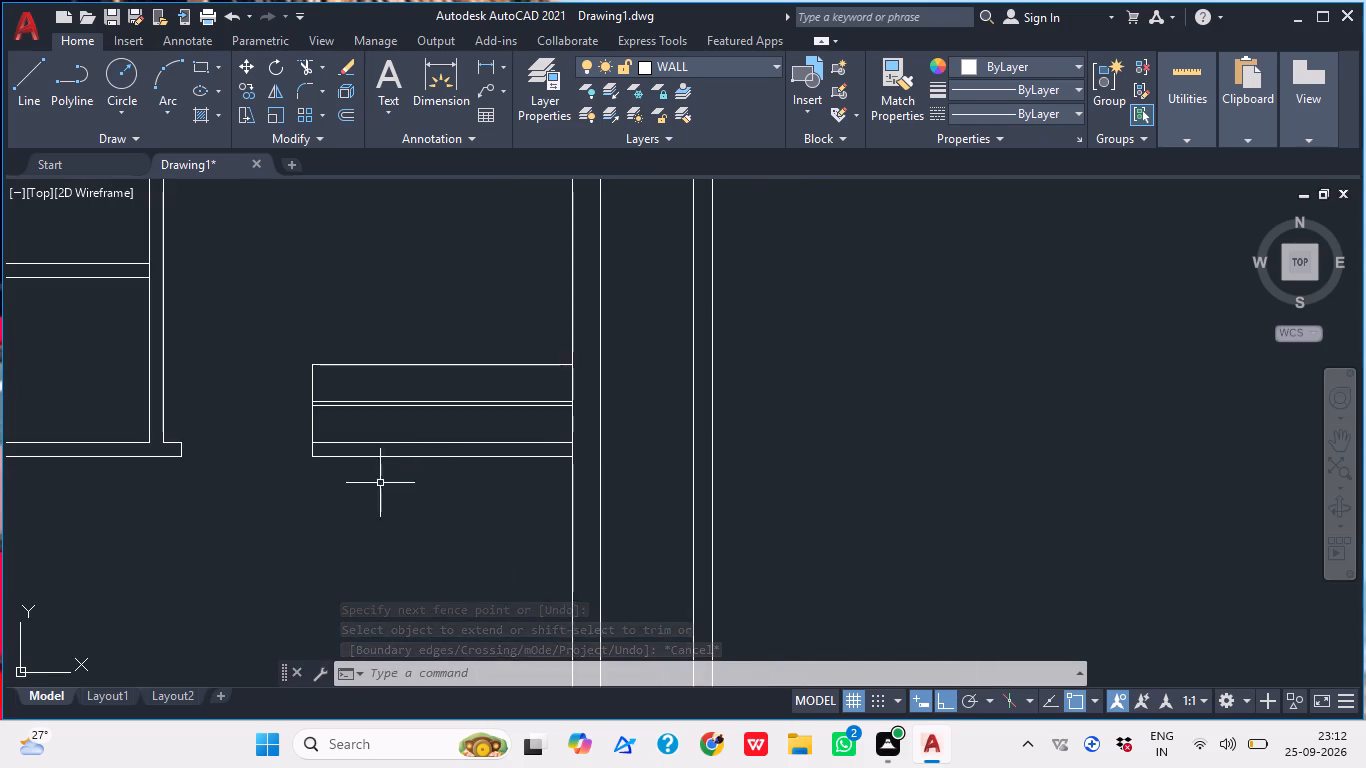
pyautogui.moveTo(361, 504); pyautogui.dragTo(349, 525, button='middle')
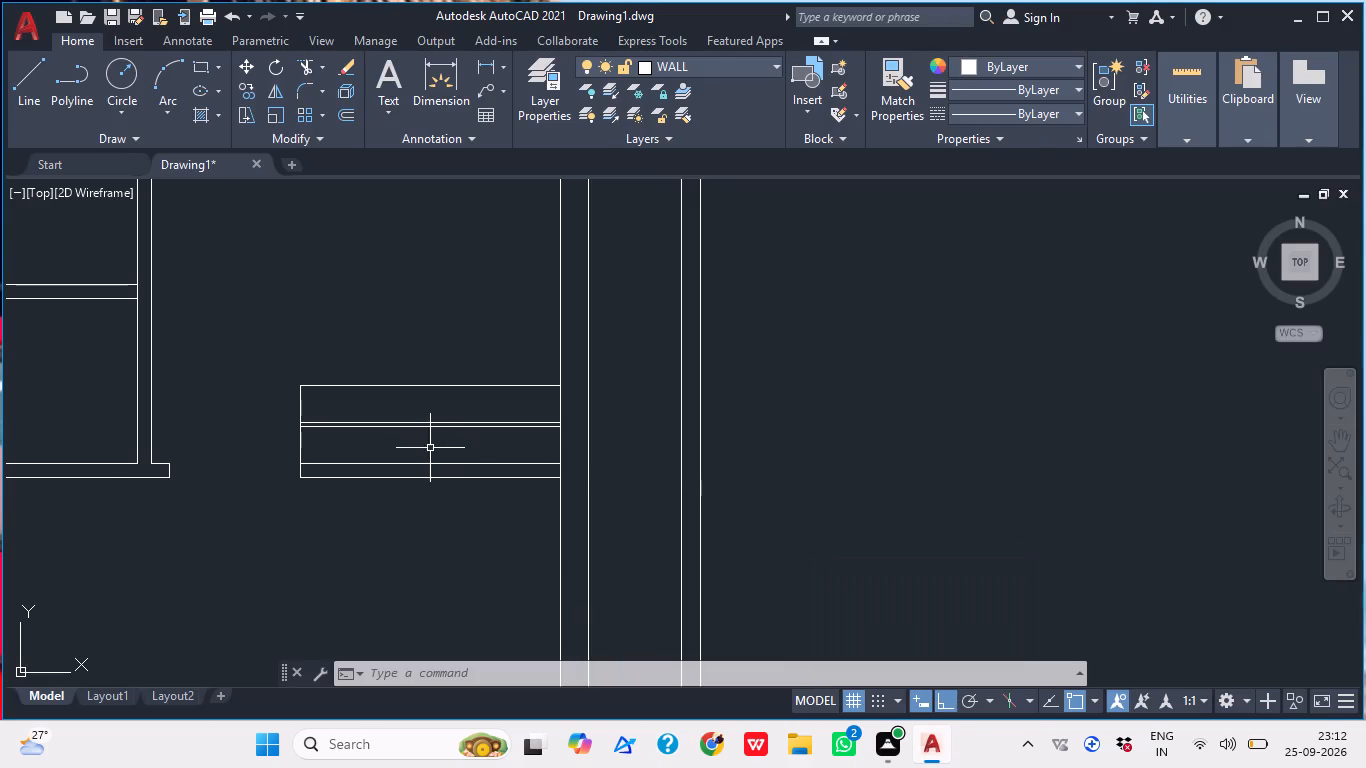
pyautogui.scroll(-3, 390, 457)
pyautogui.moveTo(382, 477); pyautogui.dragTo(380, 507, button='middle')
pyautogui.scroll(1, 267, 363)
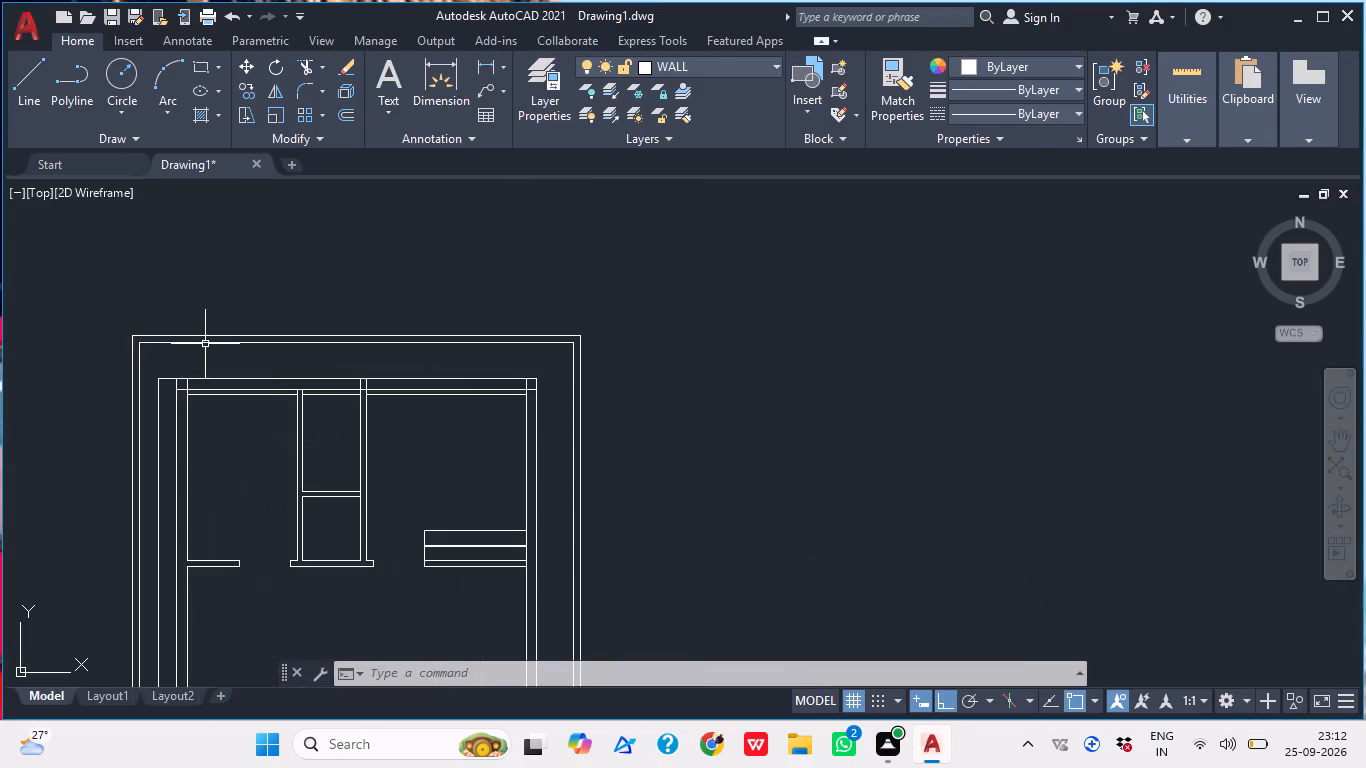
pyautogui.scroll(-1, 154, 372)
pyautogui.moveTo(204, 519); pyautogui.dragTo(231, 508, button='middle')
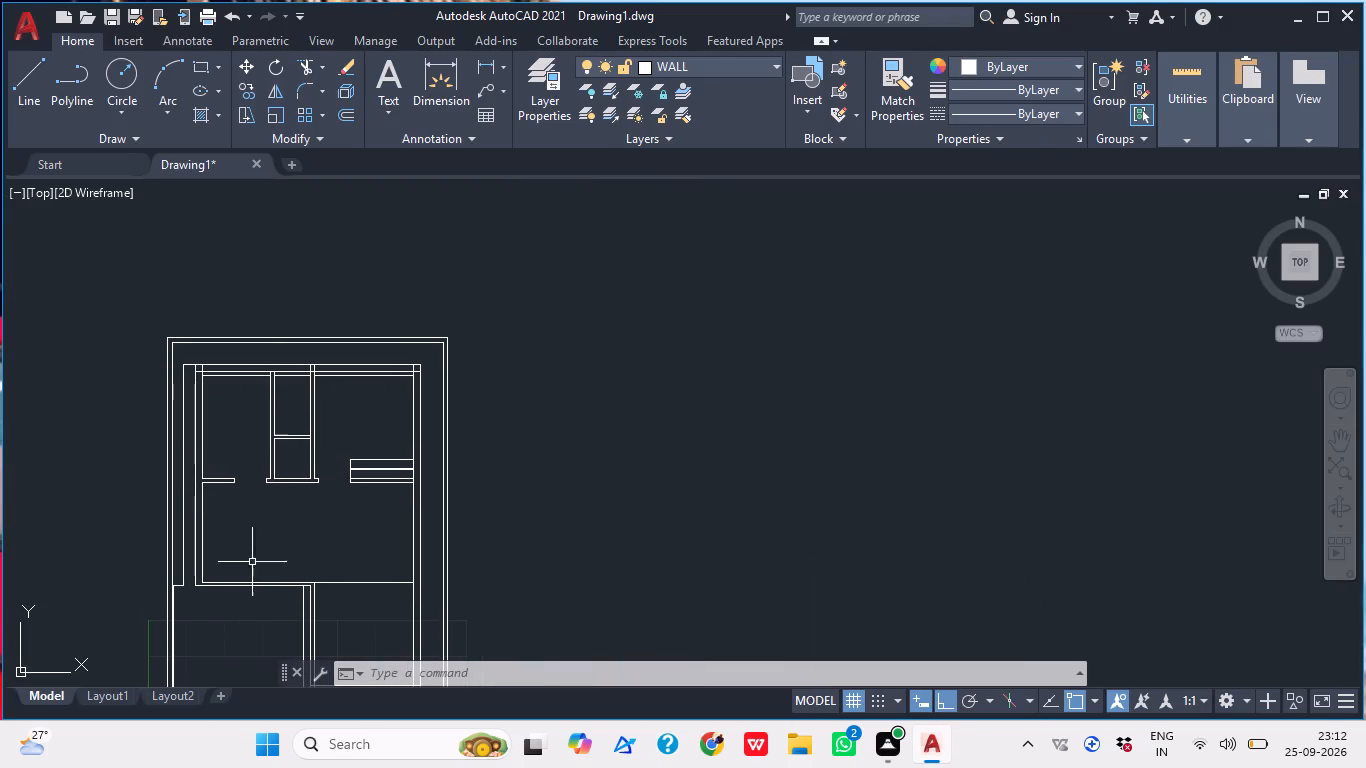
pyautogui.moveTo(277, 600); pyautogui.dragTo(276, 538, button='middle')
pyautogui.scroll(-1, 287, 585)
pyautogui.moveTo(299, 614); pyautogui.dragTo(285, 561, button='middle')
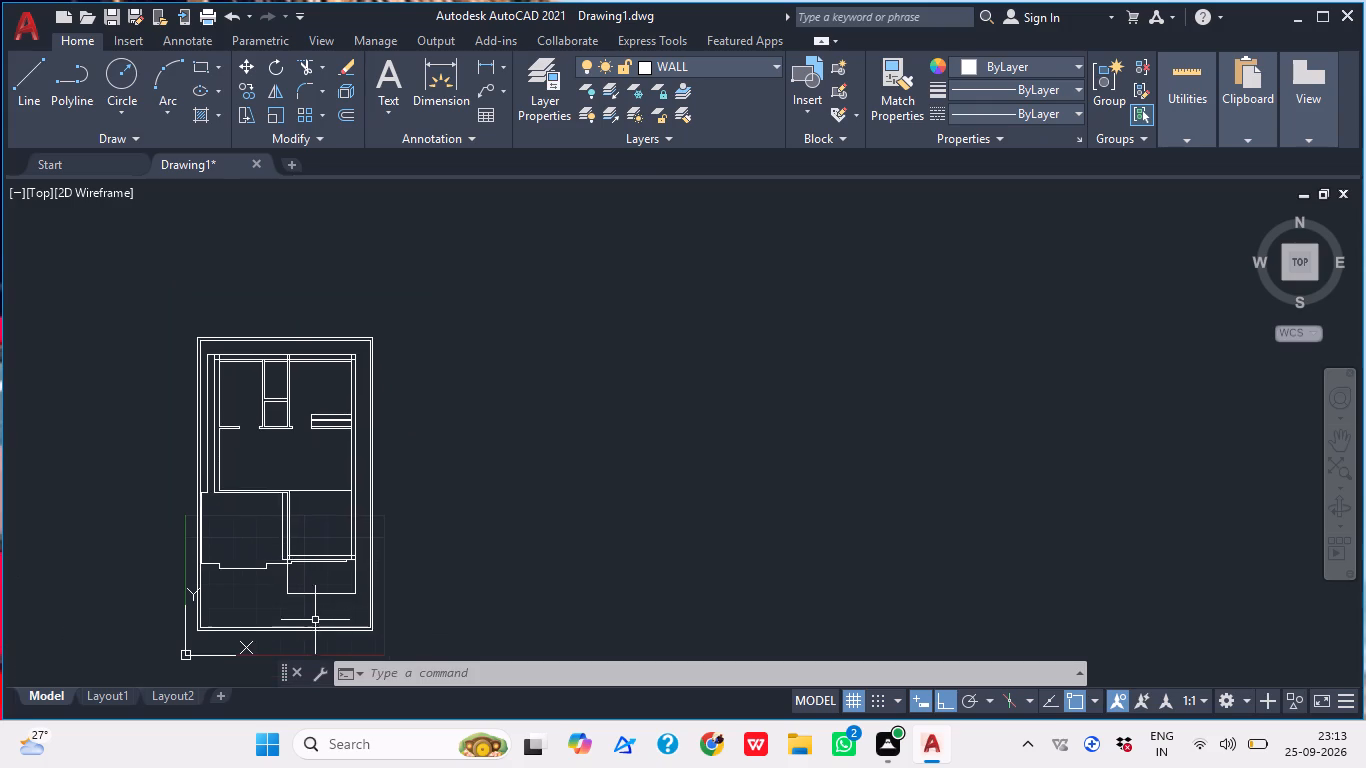
pyautogui.scroll(2, 253, 394)
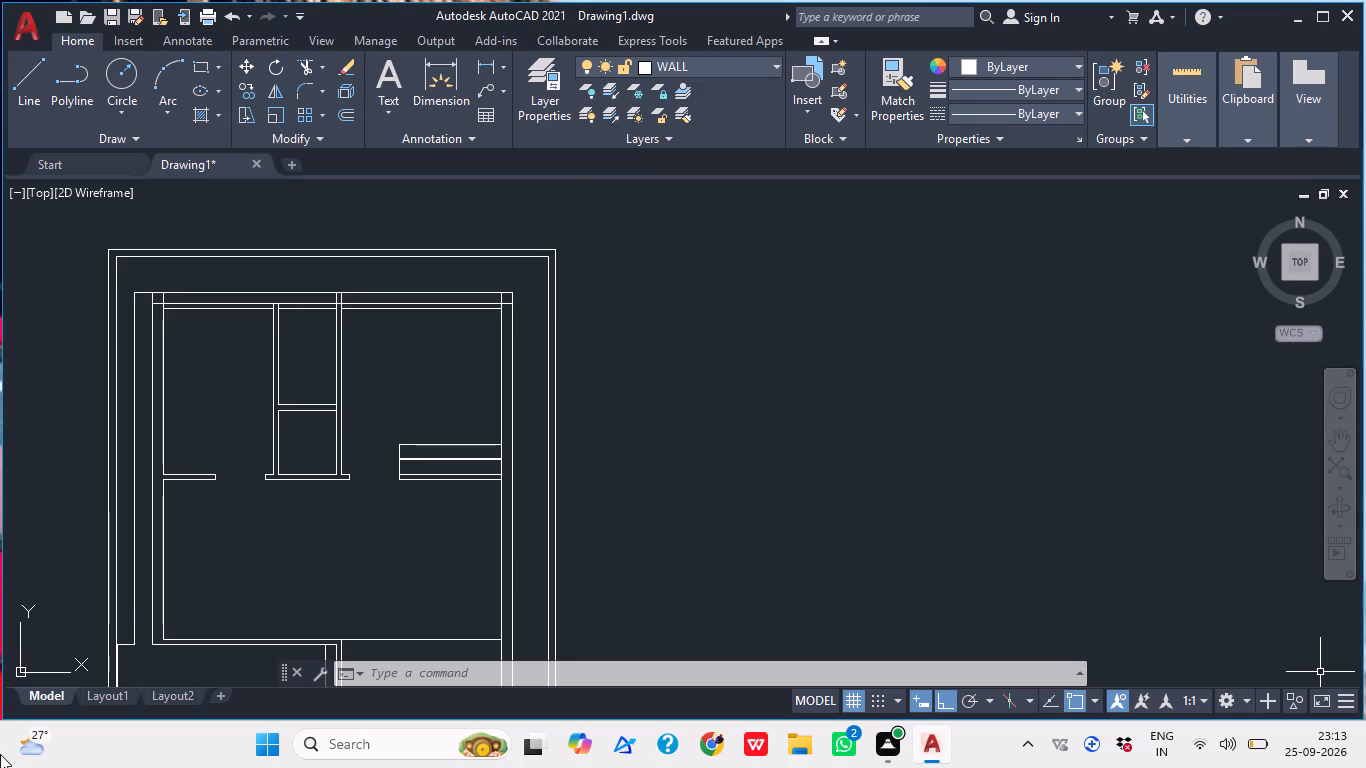
pyautogui.scroll(2, 121, 314)
pyautogui.moveTo(173, 319); pyautogui.dragTo(184, 375, button='middle')
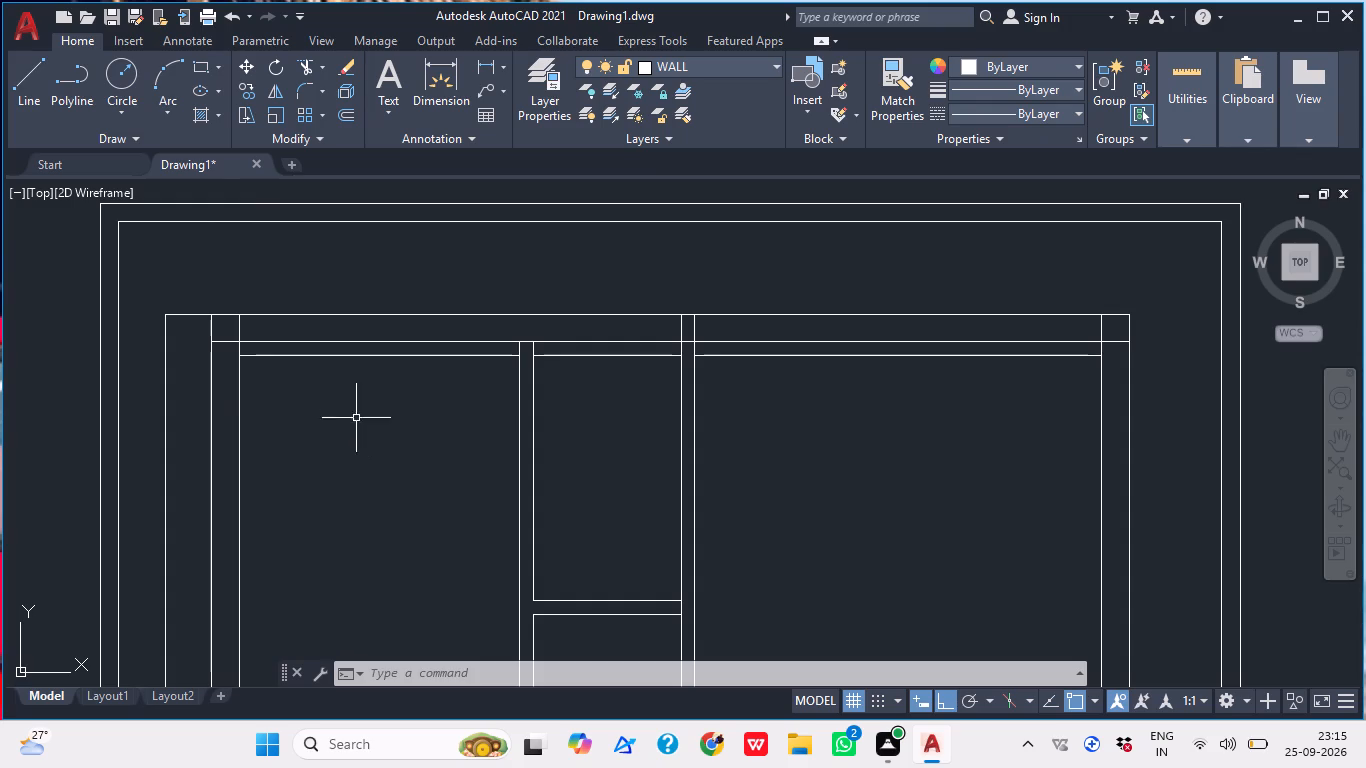
pyautogui.scroll(-1, 387, 383)
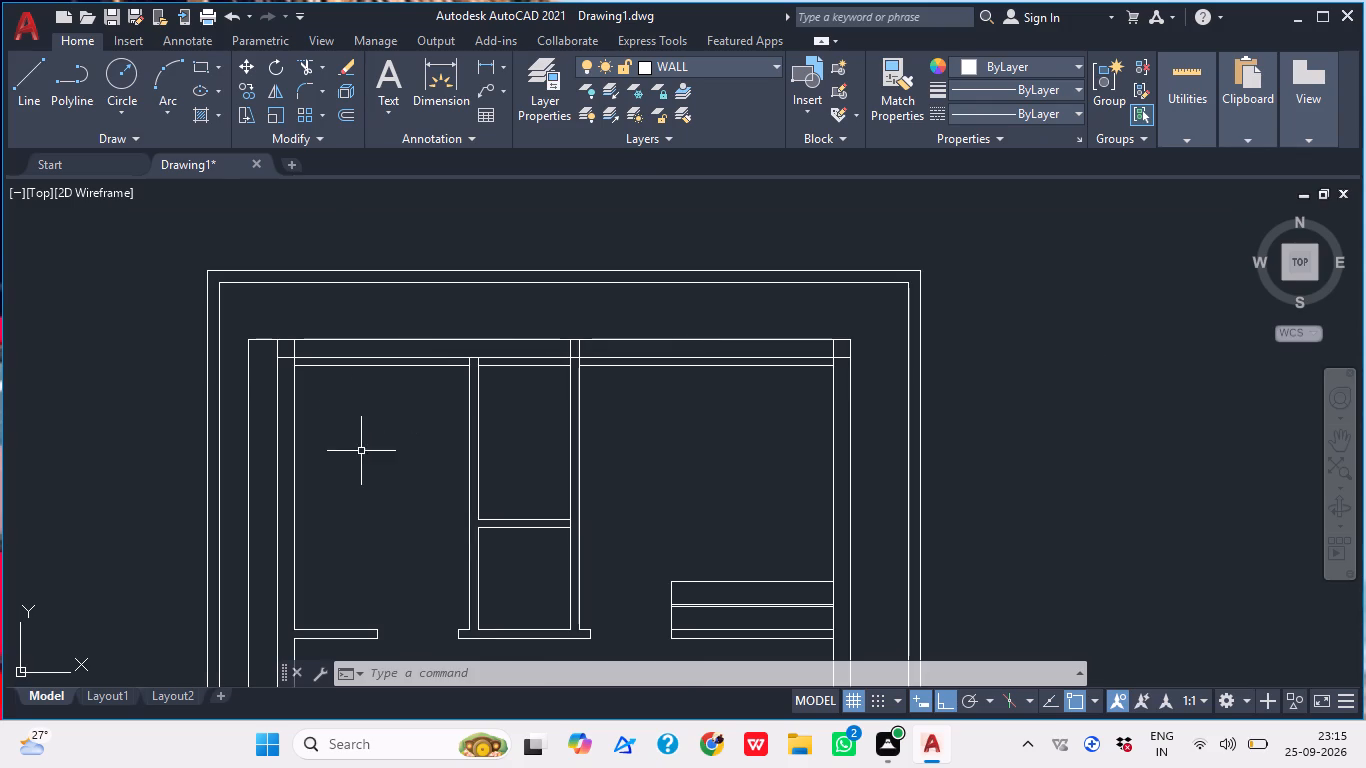
pyautogui.moveTo(465, 497); pyautogui.dragTo(482, 375, button='middle')
pyautogui.scroll(-2, 414, 420)
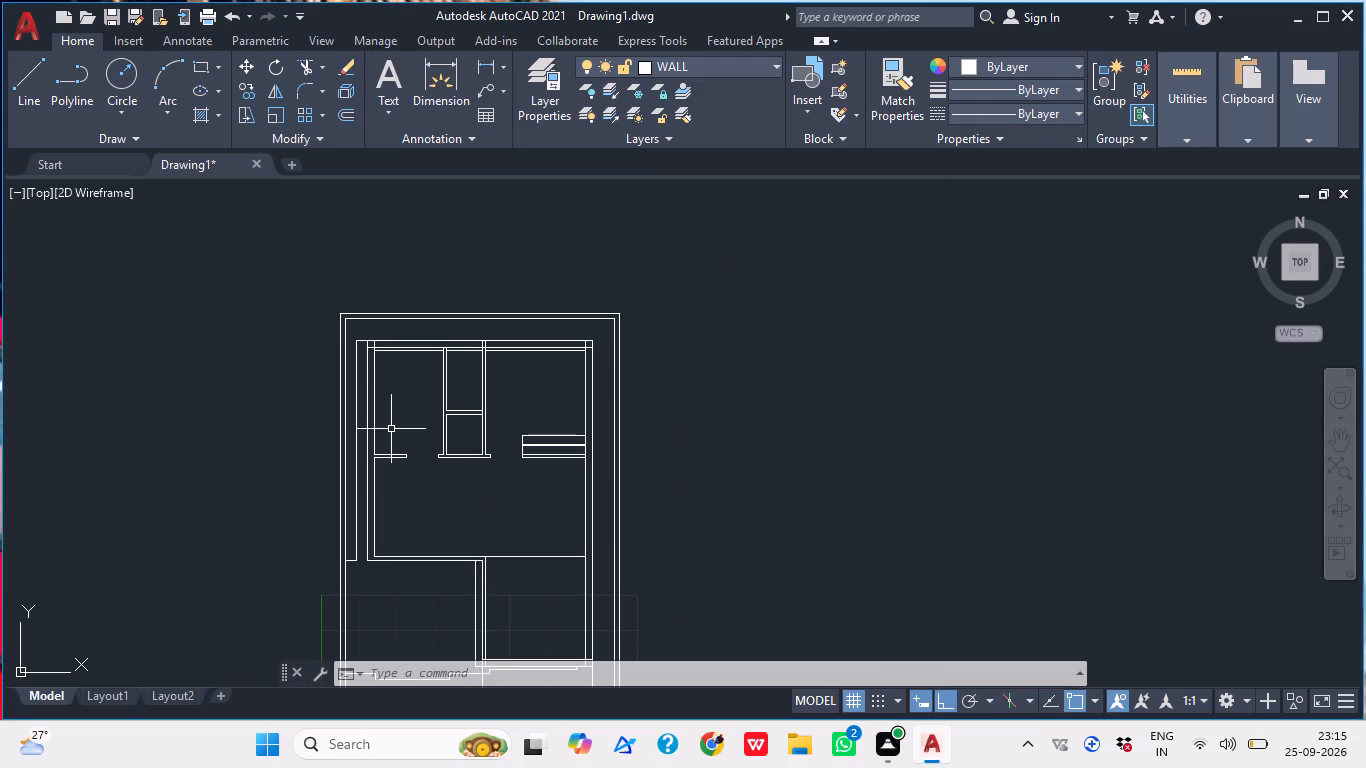
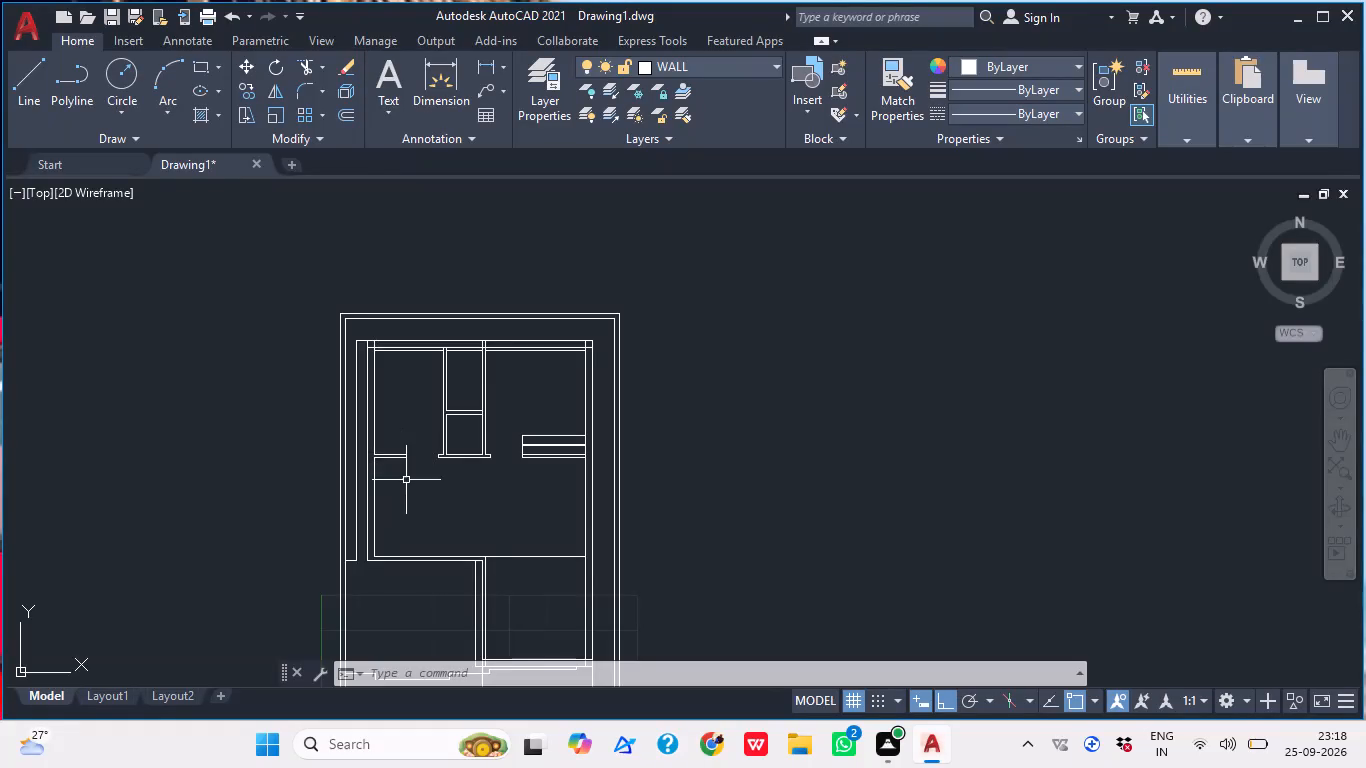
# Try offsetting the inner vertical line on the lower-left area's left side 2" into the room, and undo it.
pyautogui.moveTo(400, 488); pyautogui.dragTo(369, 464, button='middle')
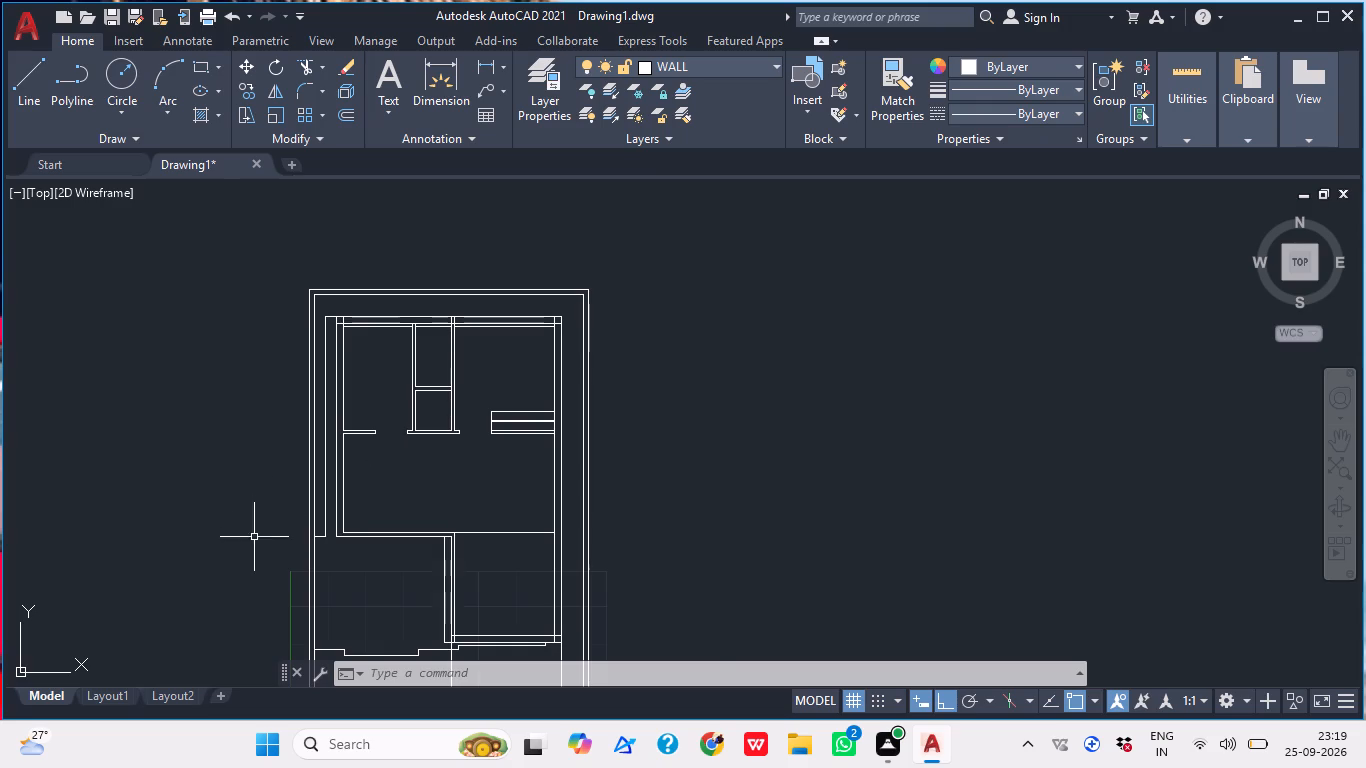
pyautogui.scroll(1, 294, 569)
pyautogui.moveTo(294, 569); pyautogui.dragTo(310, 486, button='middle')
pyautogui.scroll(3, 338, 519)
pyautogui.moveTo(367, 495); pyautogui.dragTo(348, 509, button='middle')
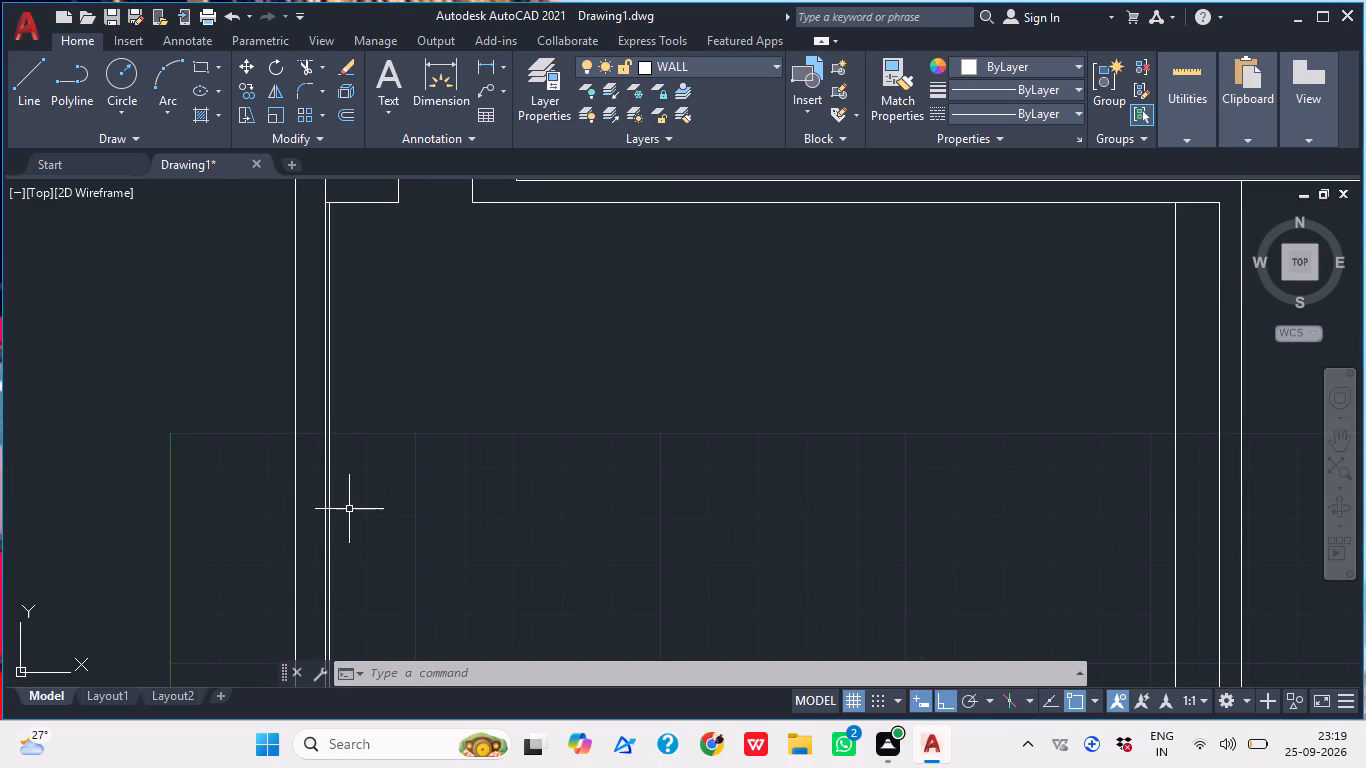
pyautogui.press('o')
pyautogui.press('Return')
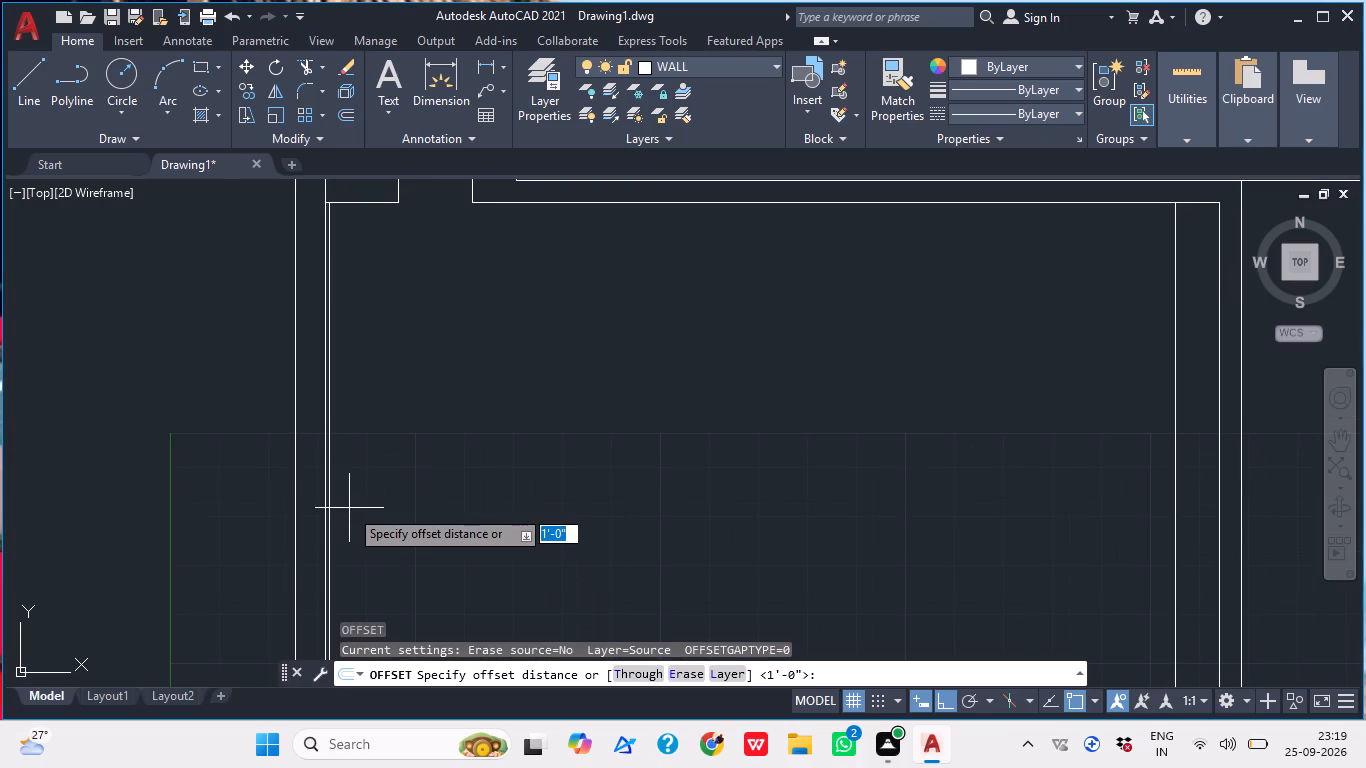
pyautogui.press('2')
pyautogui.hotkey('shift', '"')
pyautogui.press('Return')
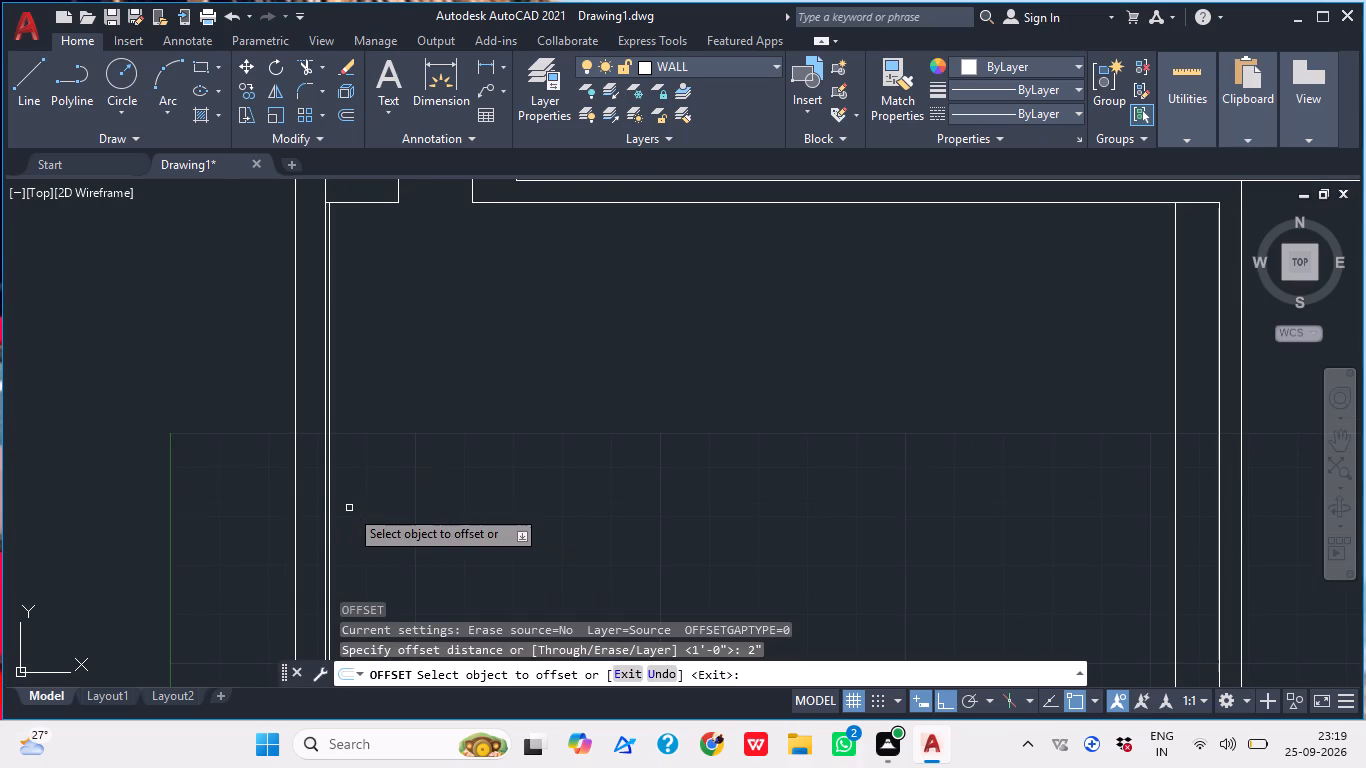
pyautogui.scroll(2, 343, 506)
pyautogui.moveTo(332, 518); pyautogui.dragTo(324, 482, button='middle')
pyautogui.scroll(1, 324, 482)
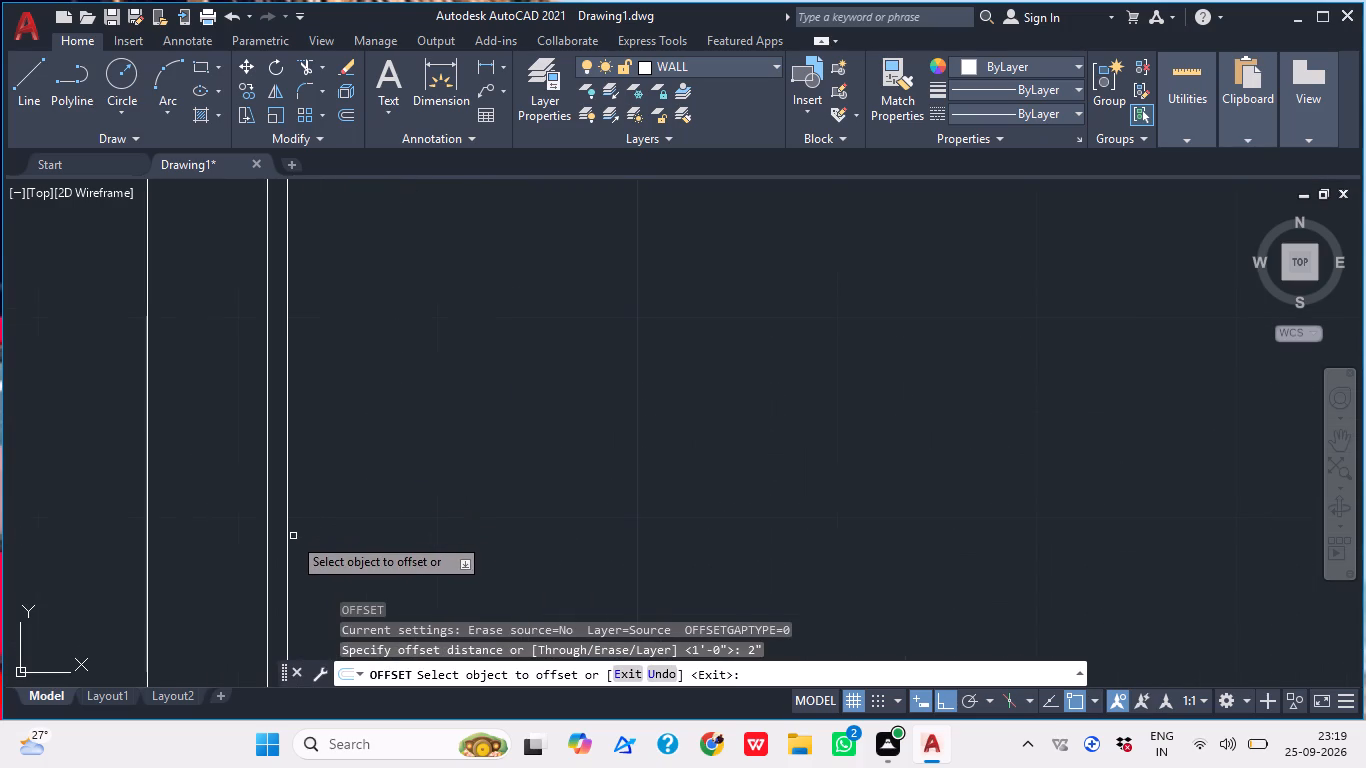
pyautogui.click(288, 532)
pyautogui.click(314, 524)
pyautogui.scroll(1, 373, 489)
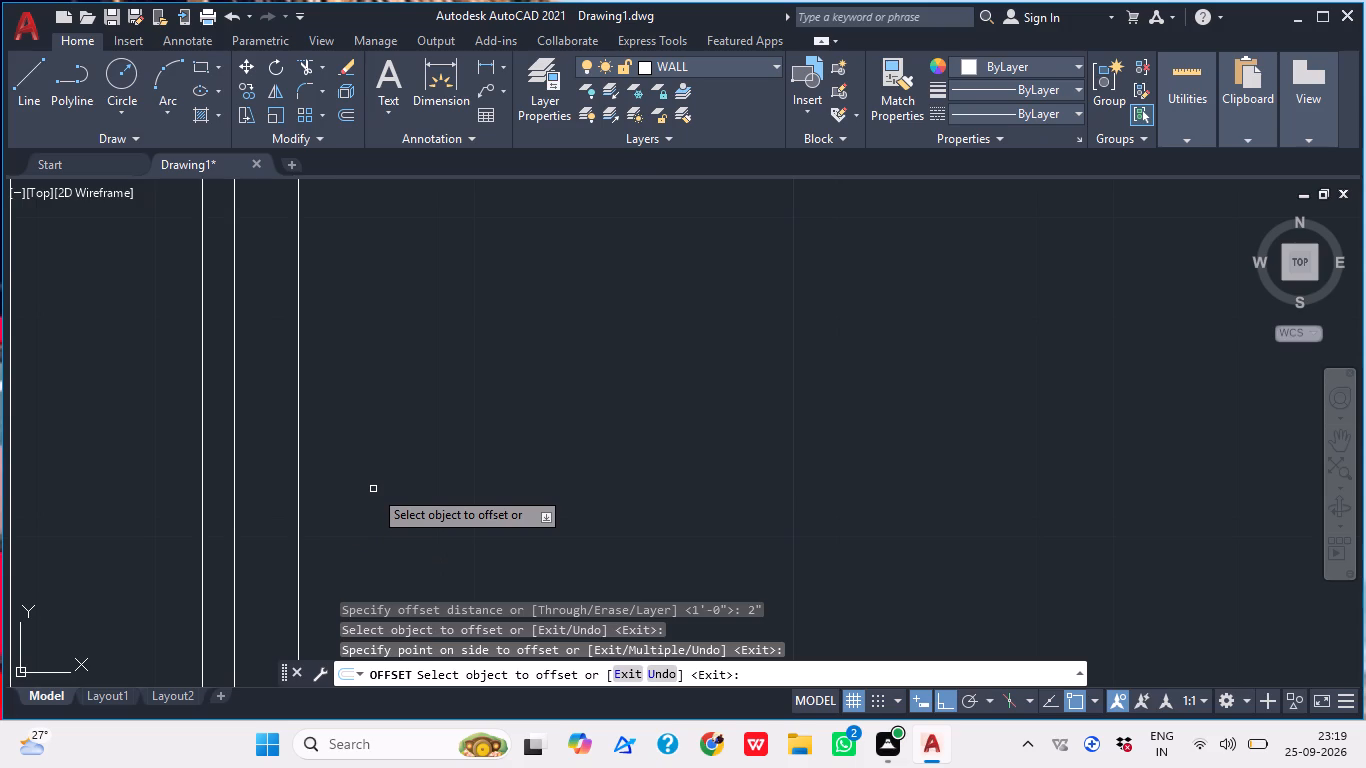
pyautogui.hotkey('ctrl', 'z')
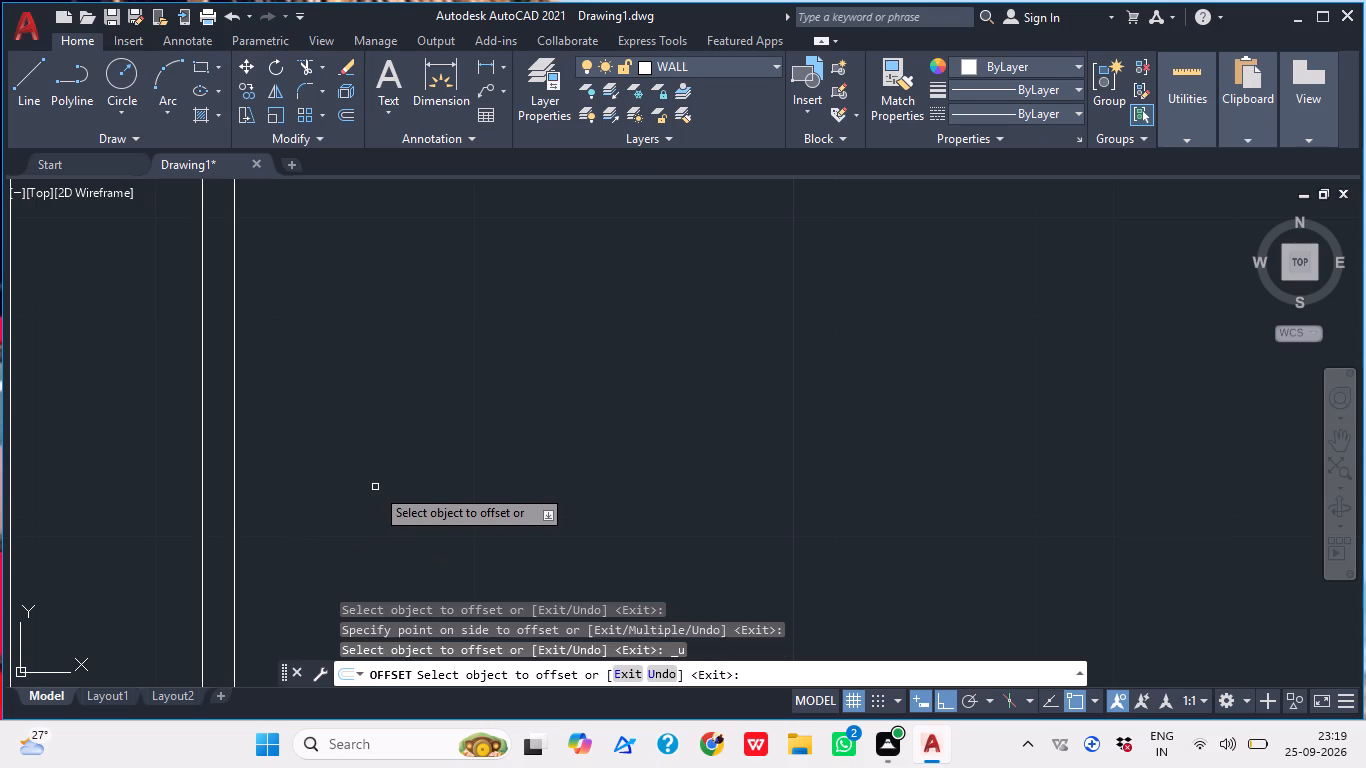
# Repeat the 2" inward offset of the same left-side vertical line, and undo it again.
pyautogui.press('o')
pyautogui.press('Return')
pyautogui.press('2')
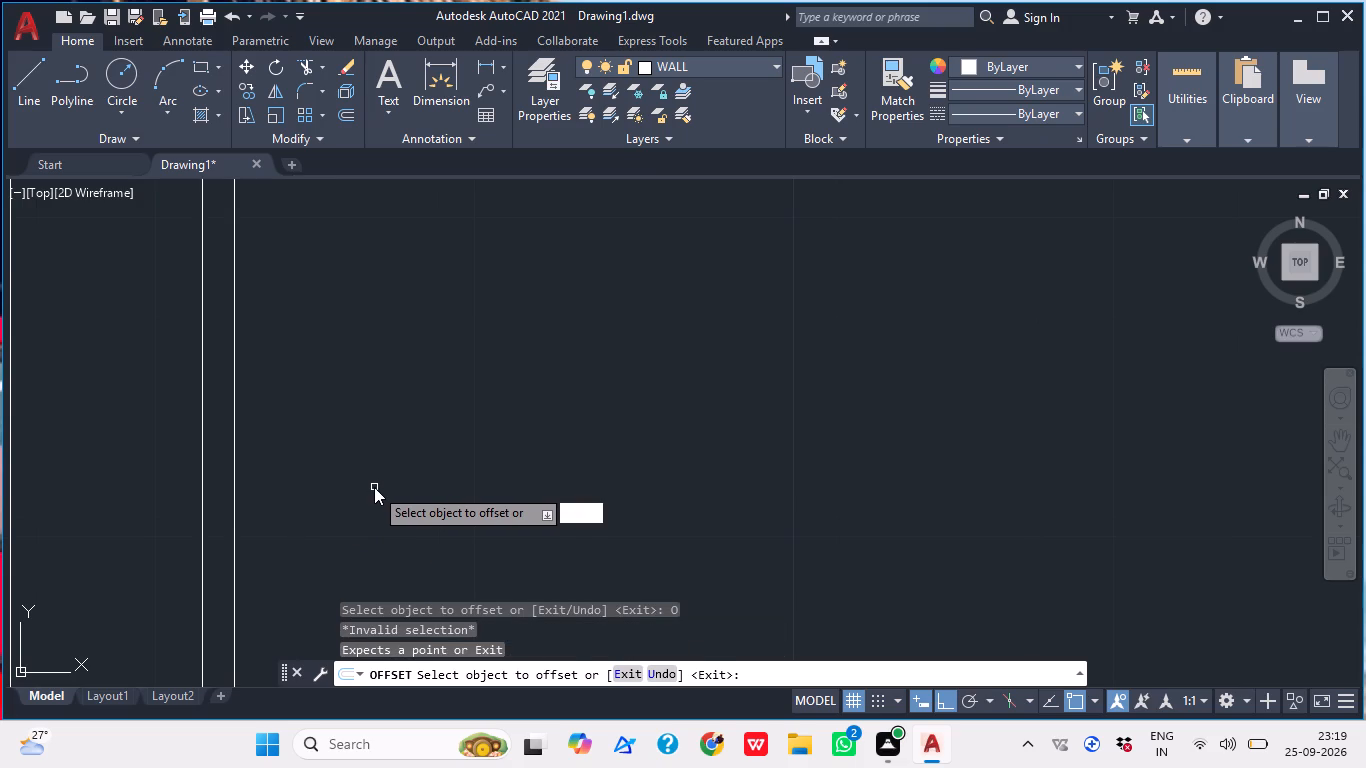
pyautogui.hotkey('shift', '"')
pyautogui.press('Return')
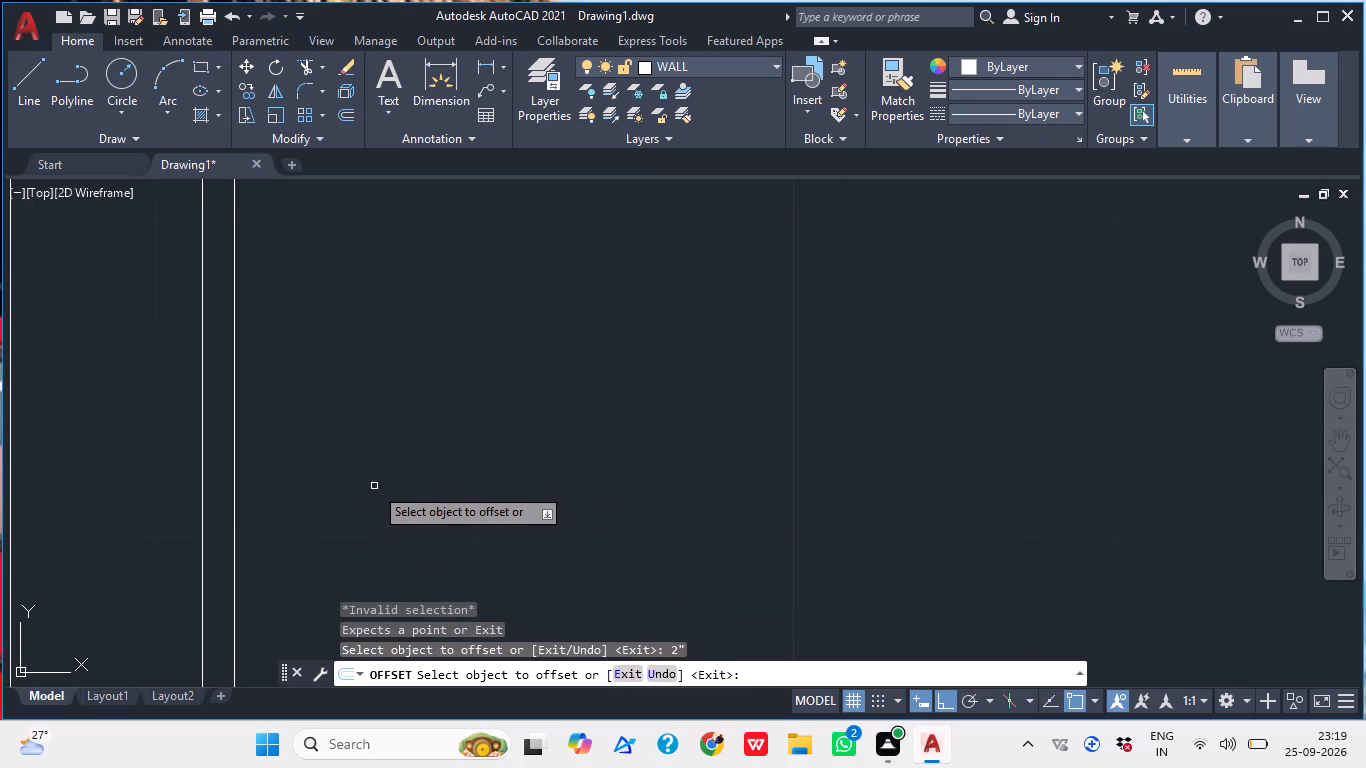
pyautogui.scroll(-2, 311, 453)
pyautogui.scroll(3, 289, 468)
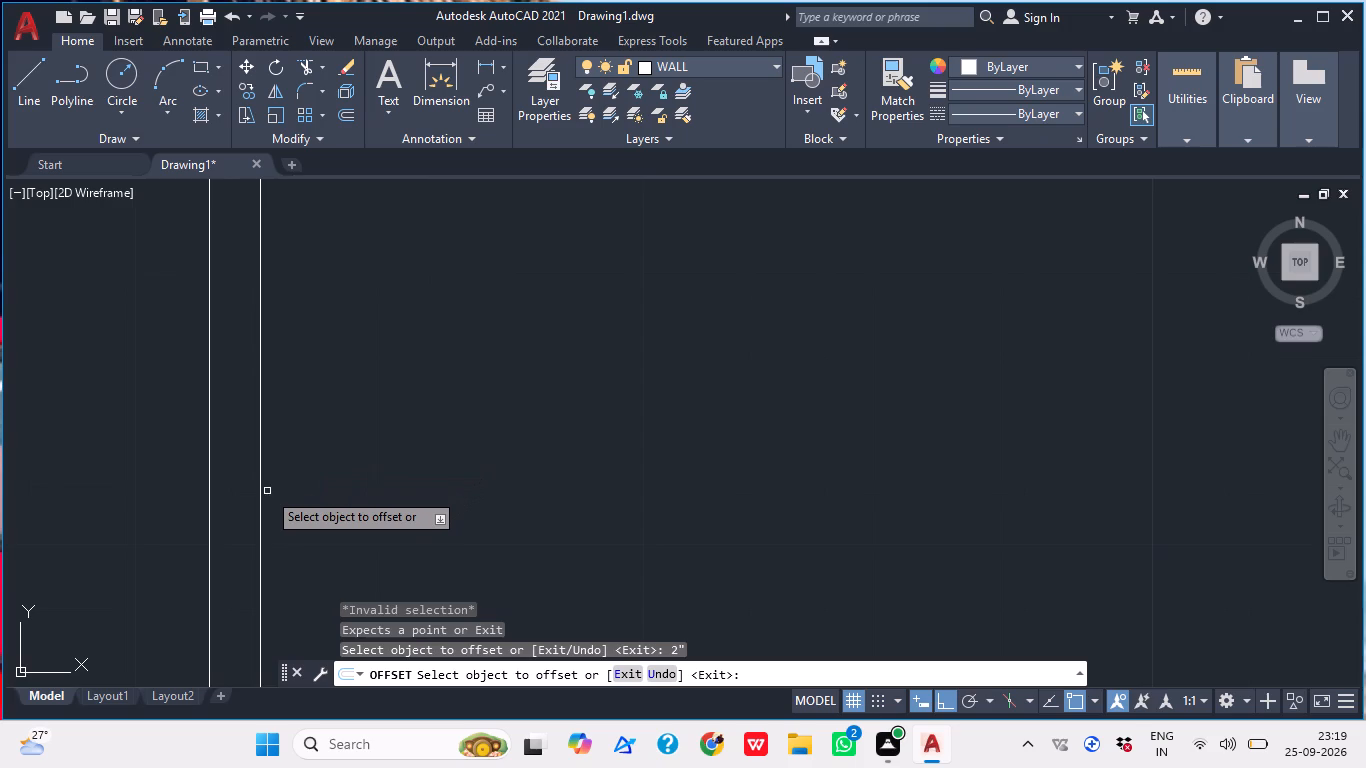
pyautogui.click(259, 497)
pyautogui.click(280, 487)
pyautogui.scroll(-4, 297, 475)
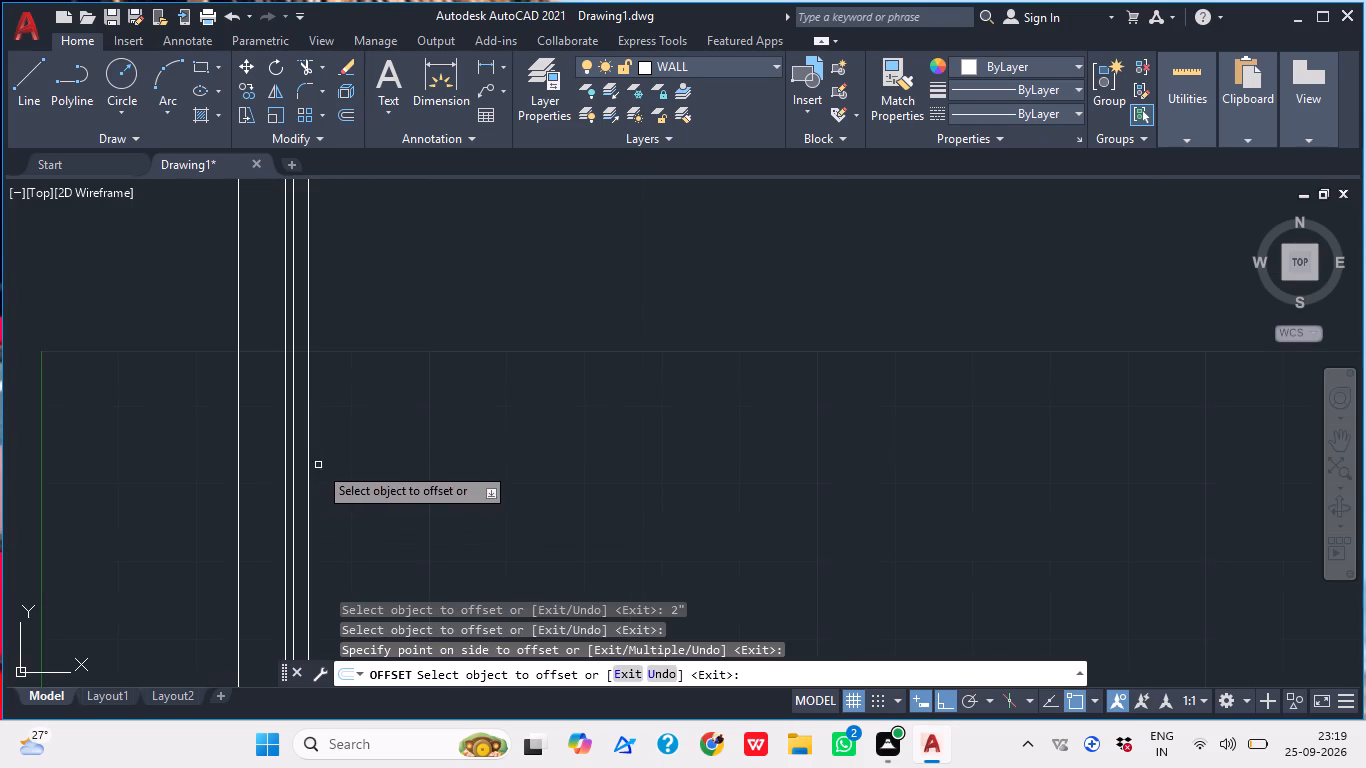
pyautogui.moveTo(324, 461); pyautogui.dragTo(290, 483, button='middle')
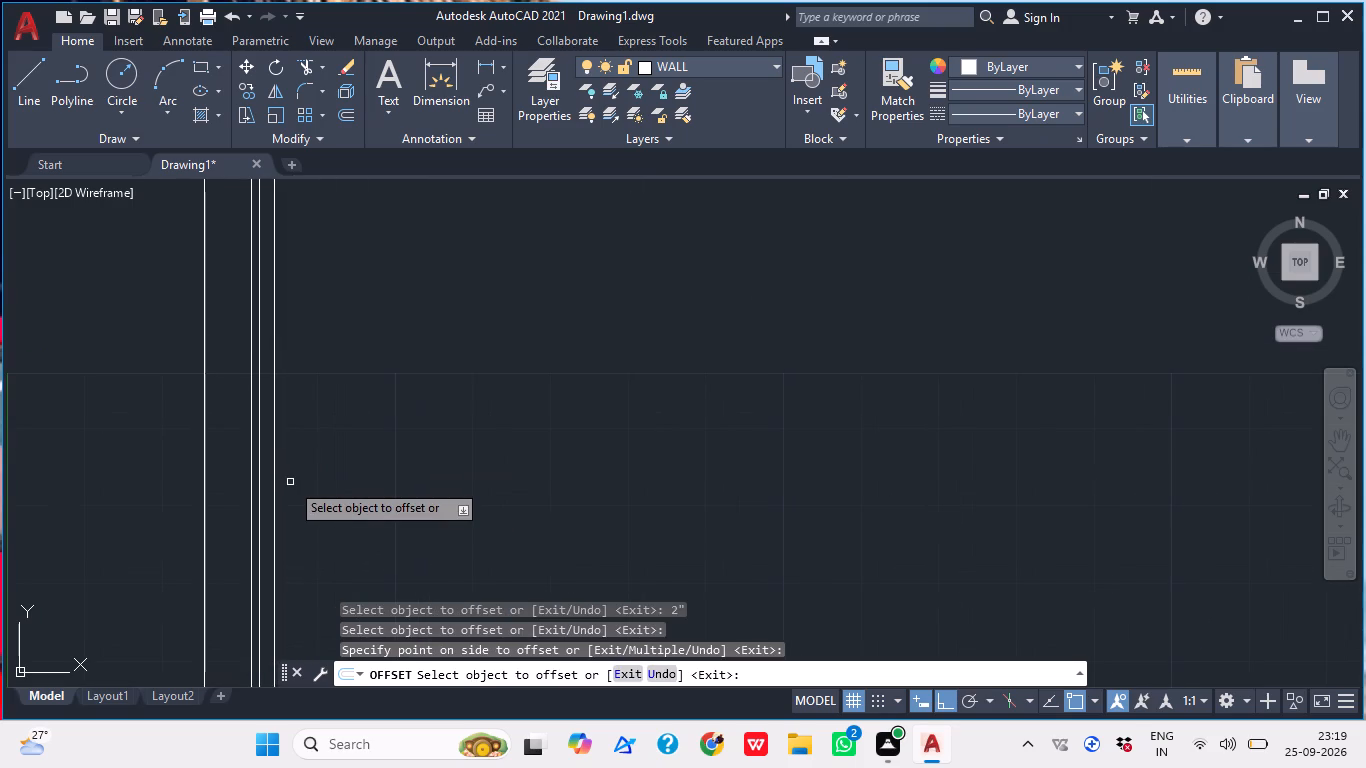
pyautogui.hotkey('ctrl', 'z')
# Offset the inner vertical line on the lower-left area's left side 1" into the room.
pyautogui.press('Return')
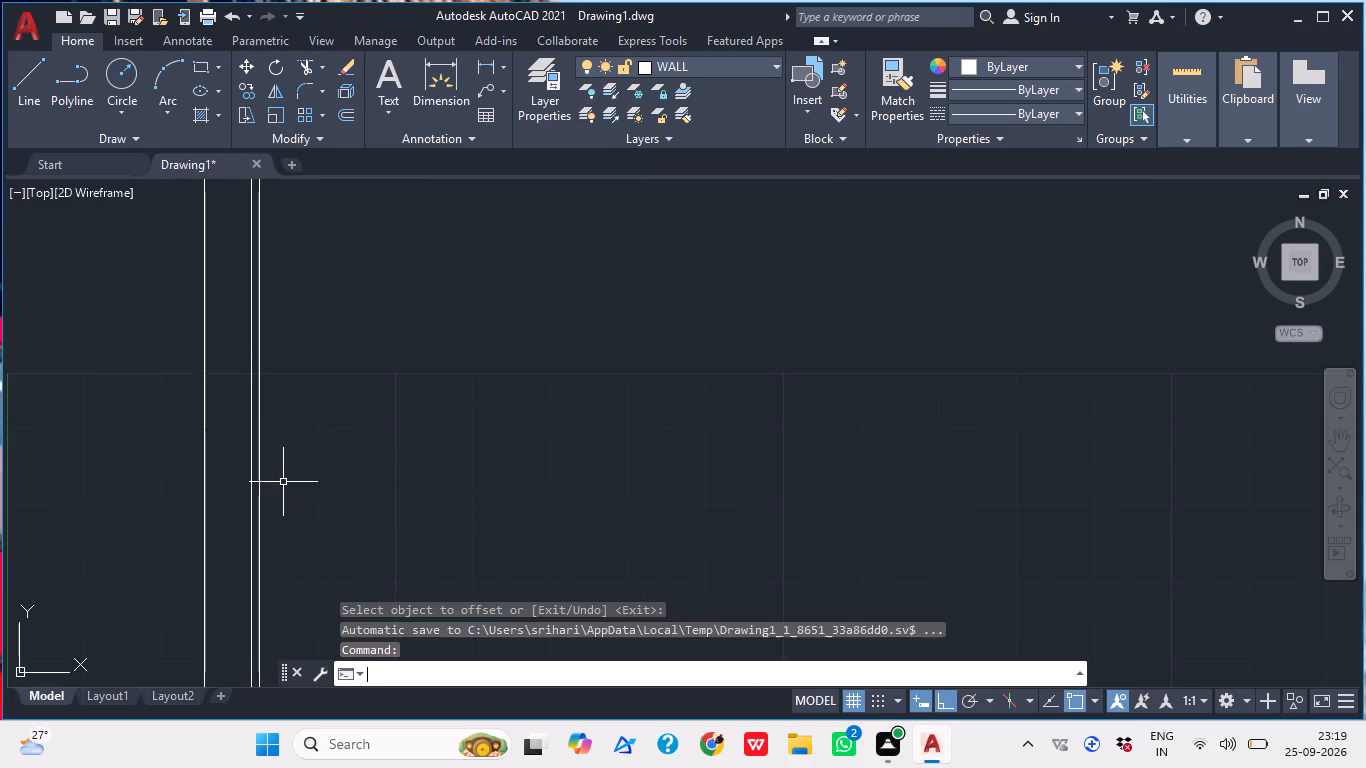
pyautogui.press('Return')
pyautogui.press('1')
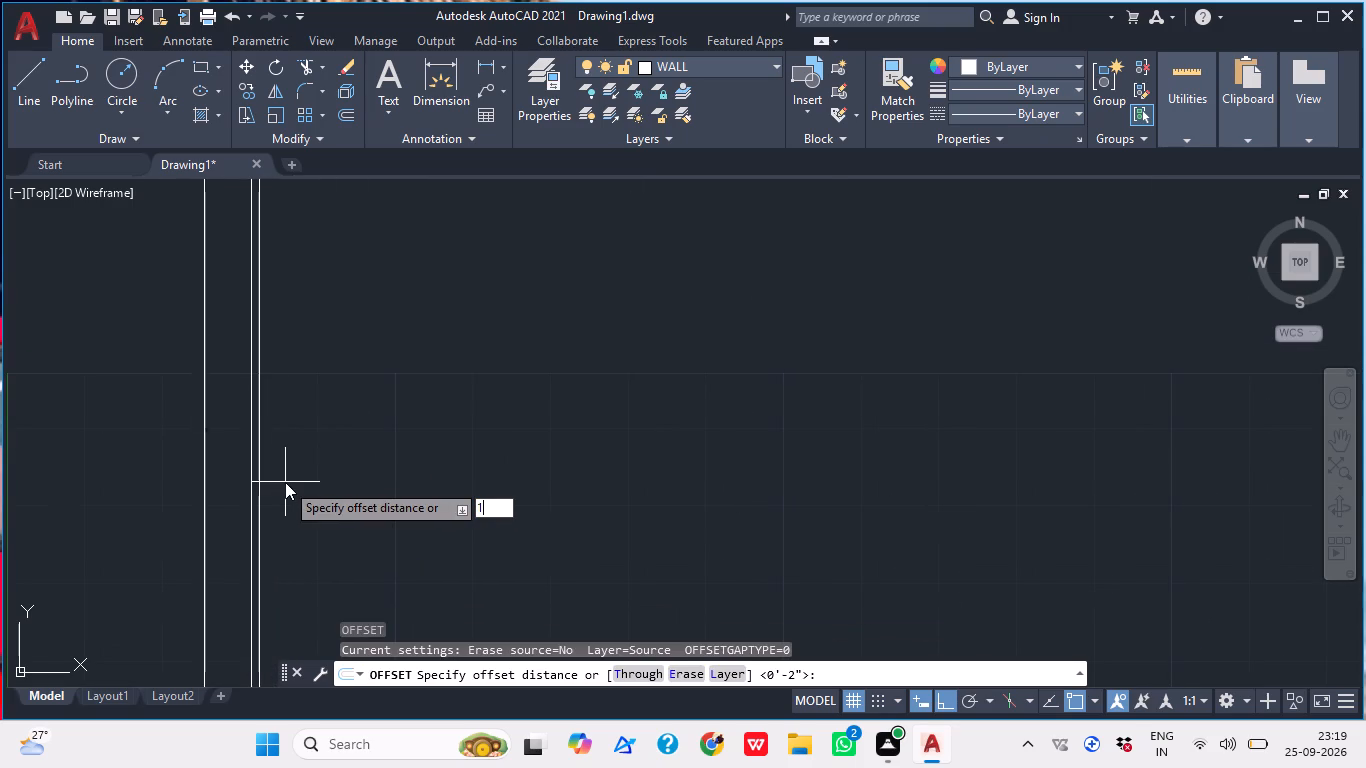
pyautogui.hotkey('shift', '"')
pyautogui.press('Return')
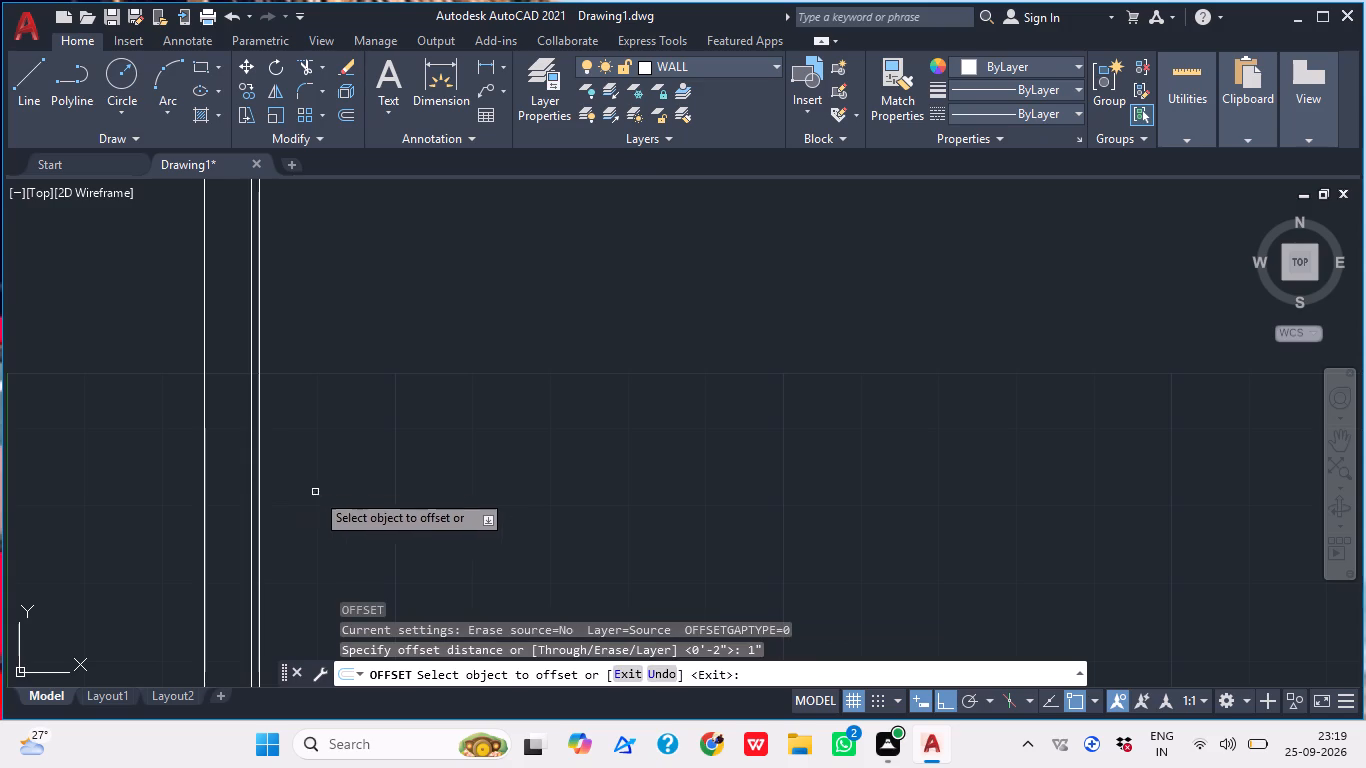
pyautogui.scroll(1, 190, 550)
pyautogui.moveTo(231, 544); pyautogui.dragTo(166, 507, button='middle')
pyautogui.scroll(2, 263, 514)
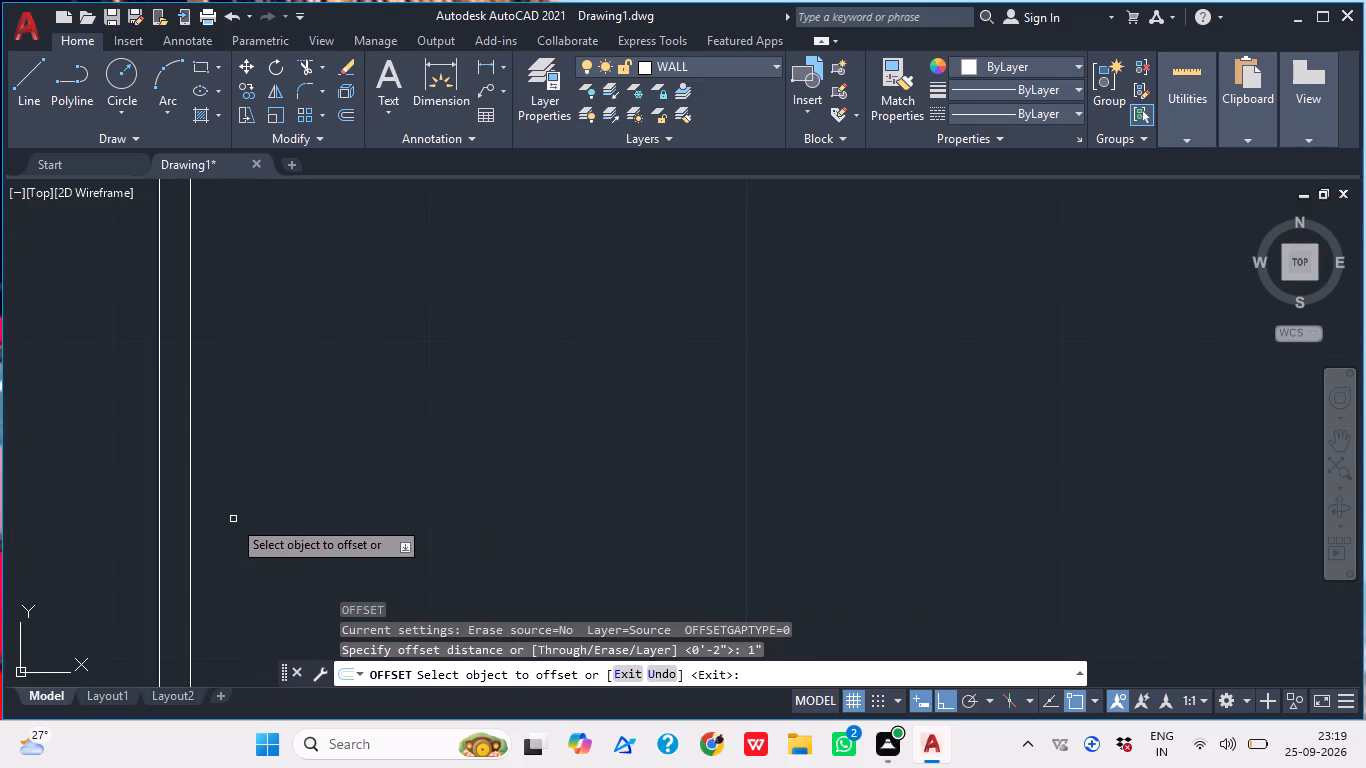
pyautogui.scroll(3, 227, 520)
pyautogui.click(77, 581)
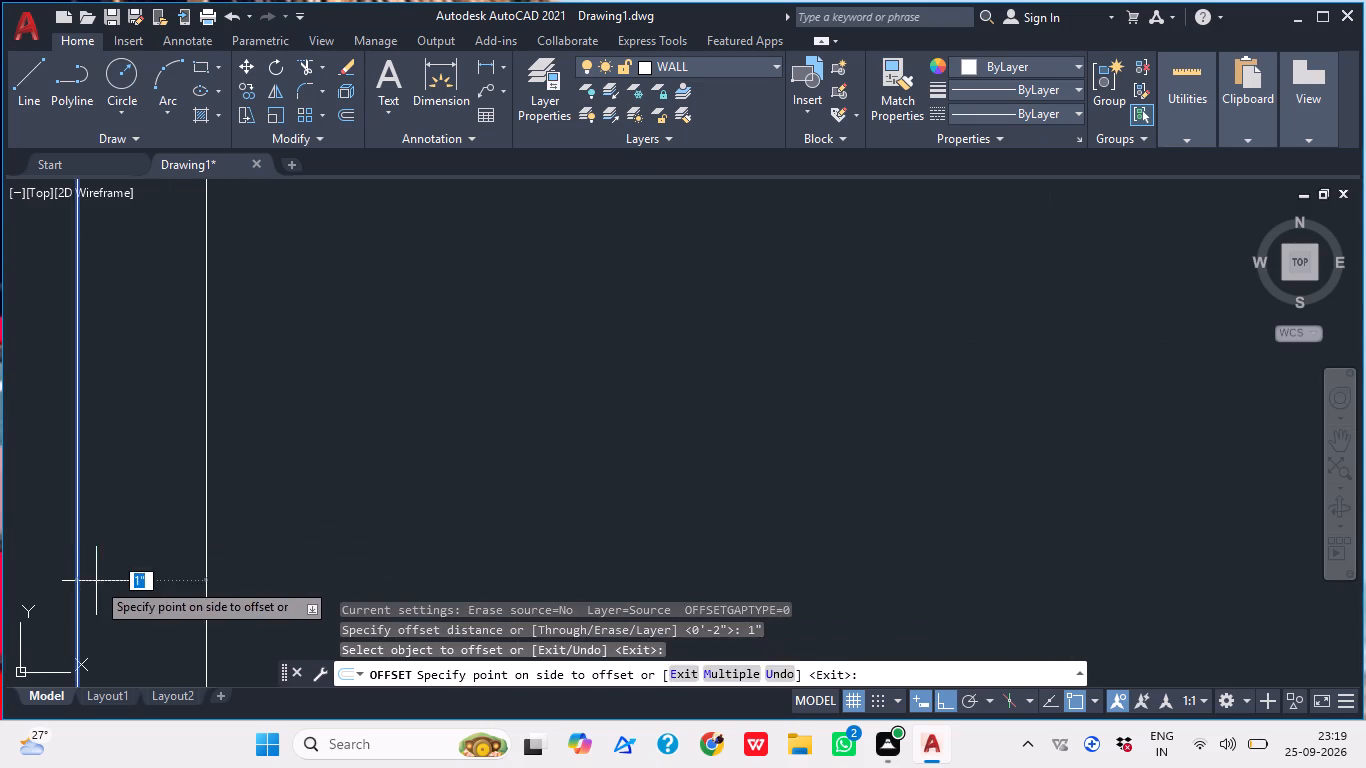
pyautogui.click(96, 581)
pyautogui.scroll(-1, 178, 551)
pyautogui.scroll(2, 178, 551)
pyautogui.scroll(-4, 178, 551)
pyautogui.moveTo(169, 547); pyautogui.dragTo(197, 542, button='middle')
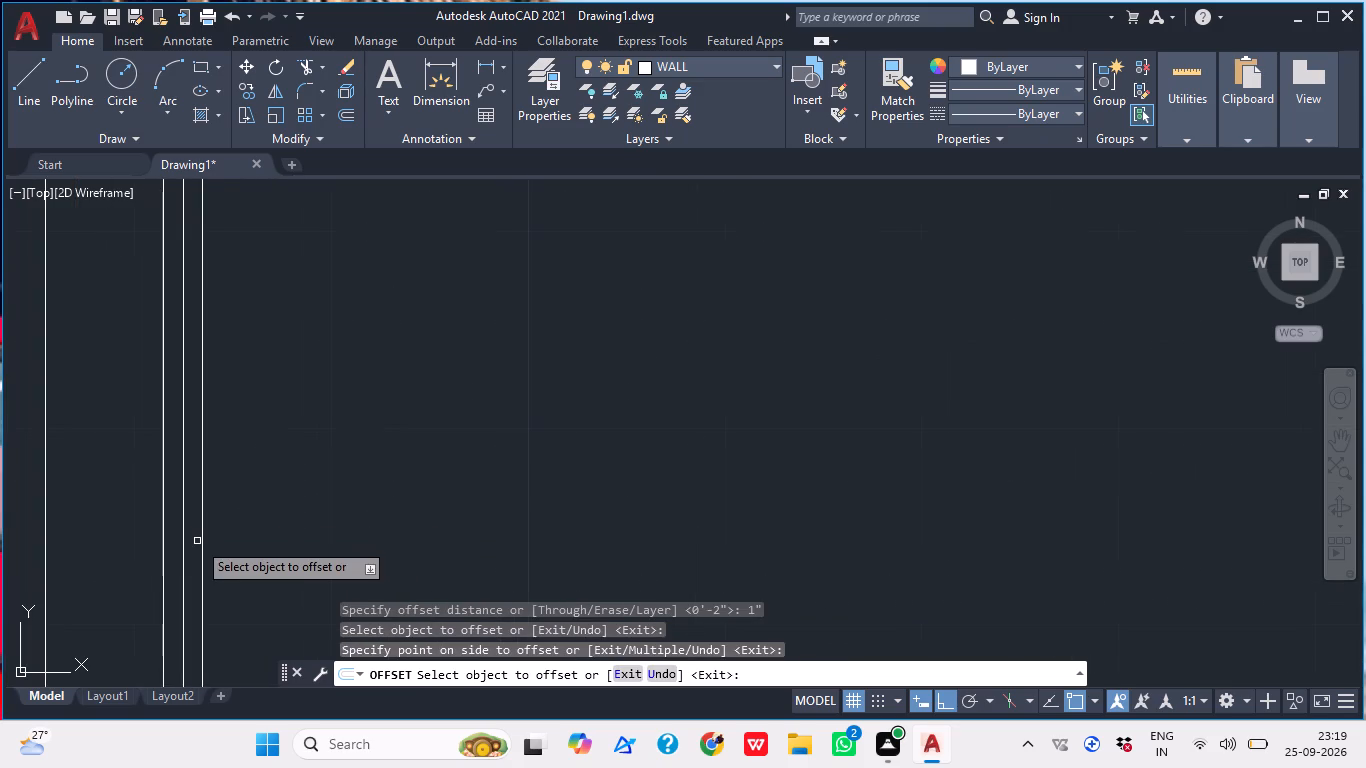
pyautogui.press('Escape')
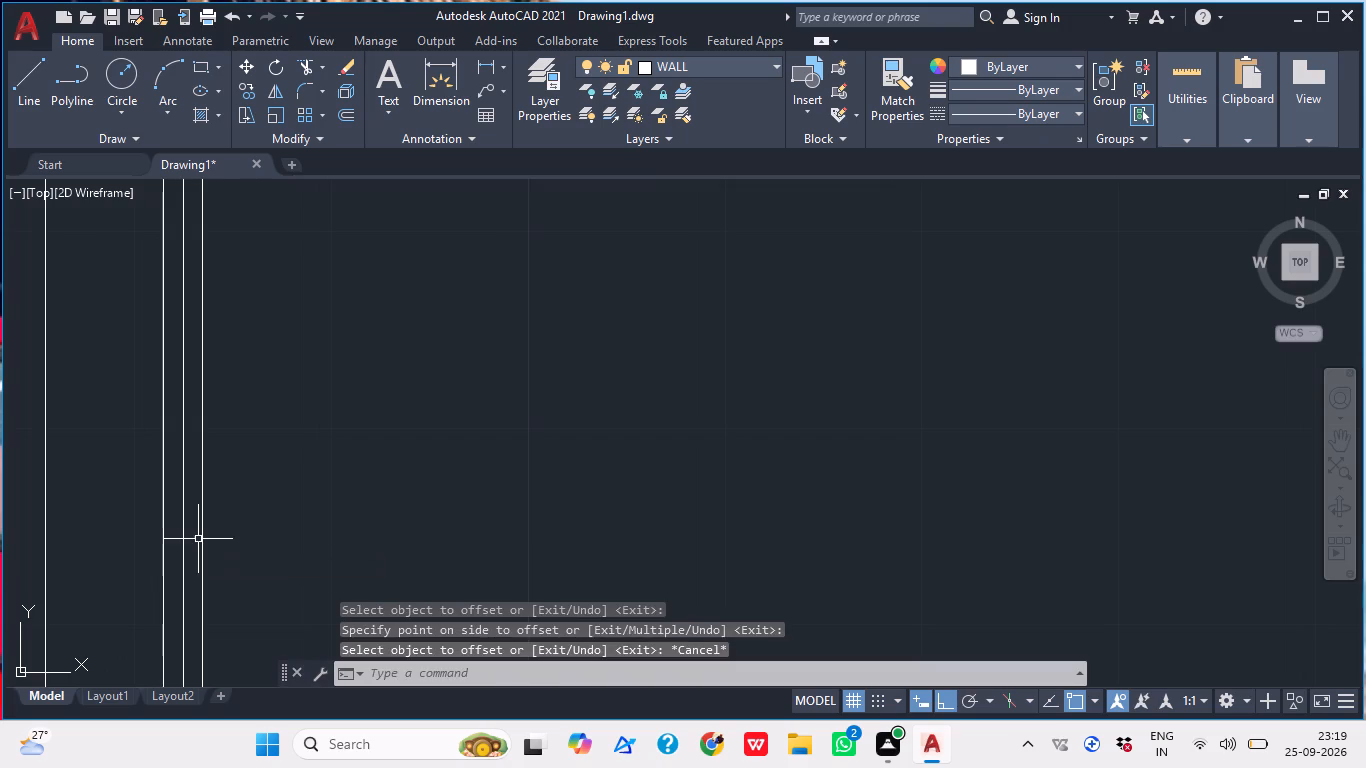
# Delete the original inner line, the middle of the three closely spaced vertical lines on the left side.
pyautogui.click(185, 542)
pyautogui.press('Home')
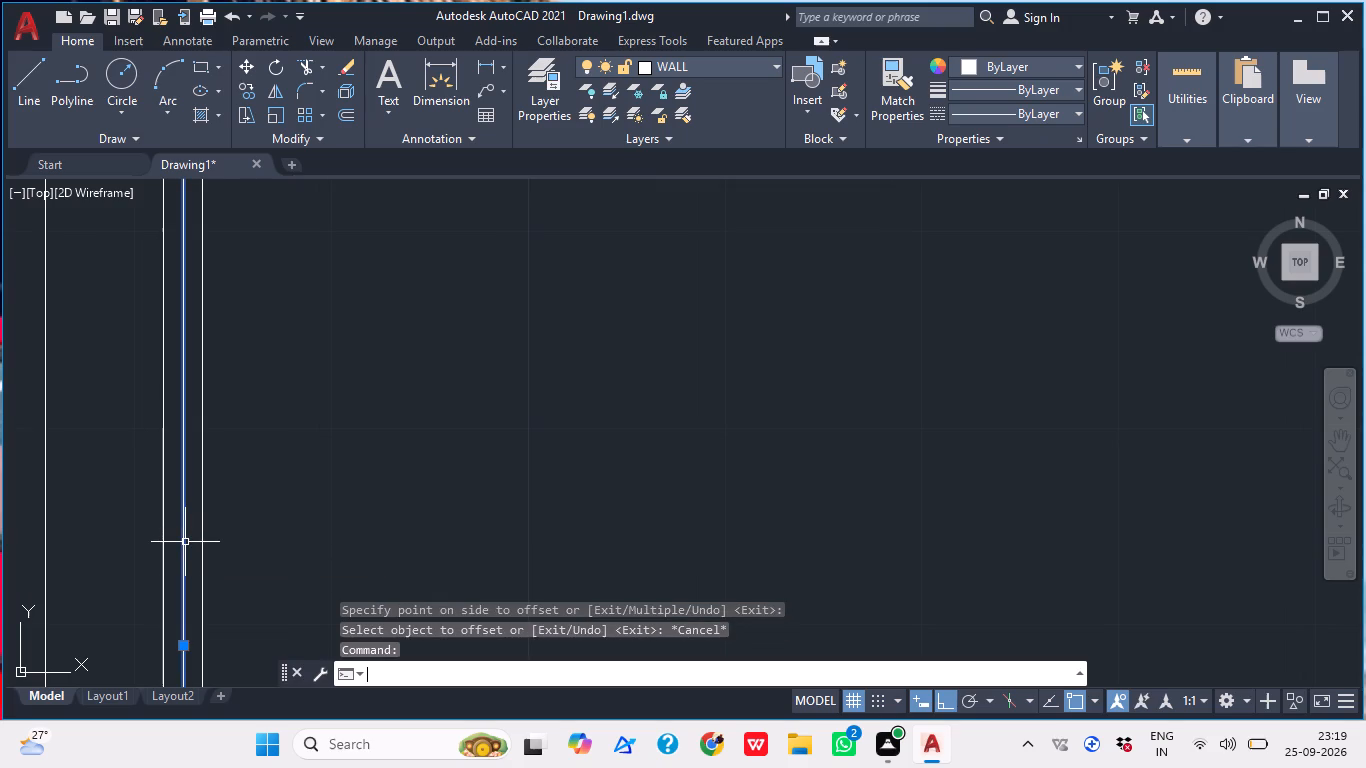
pyautogui.press('Delete')
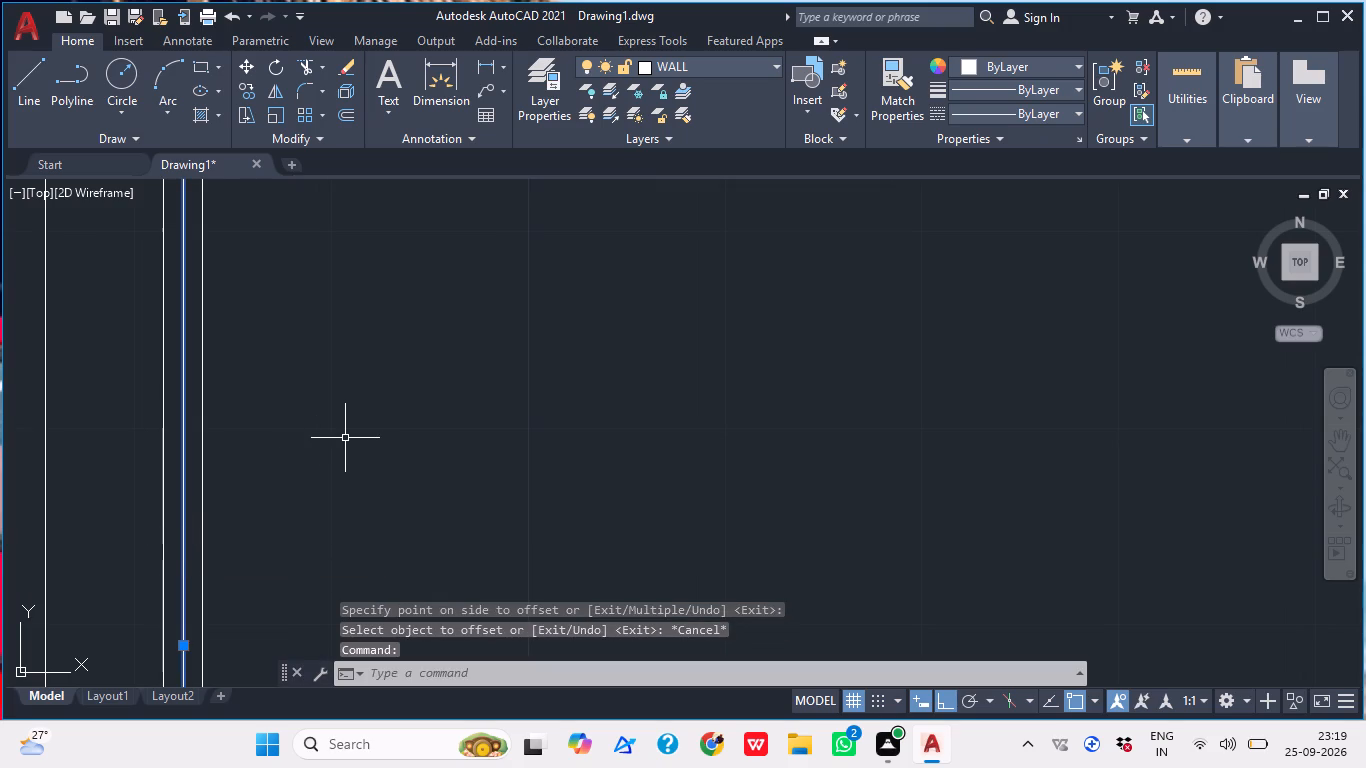
pyautogui.press('Delete')
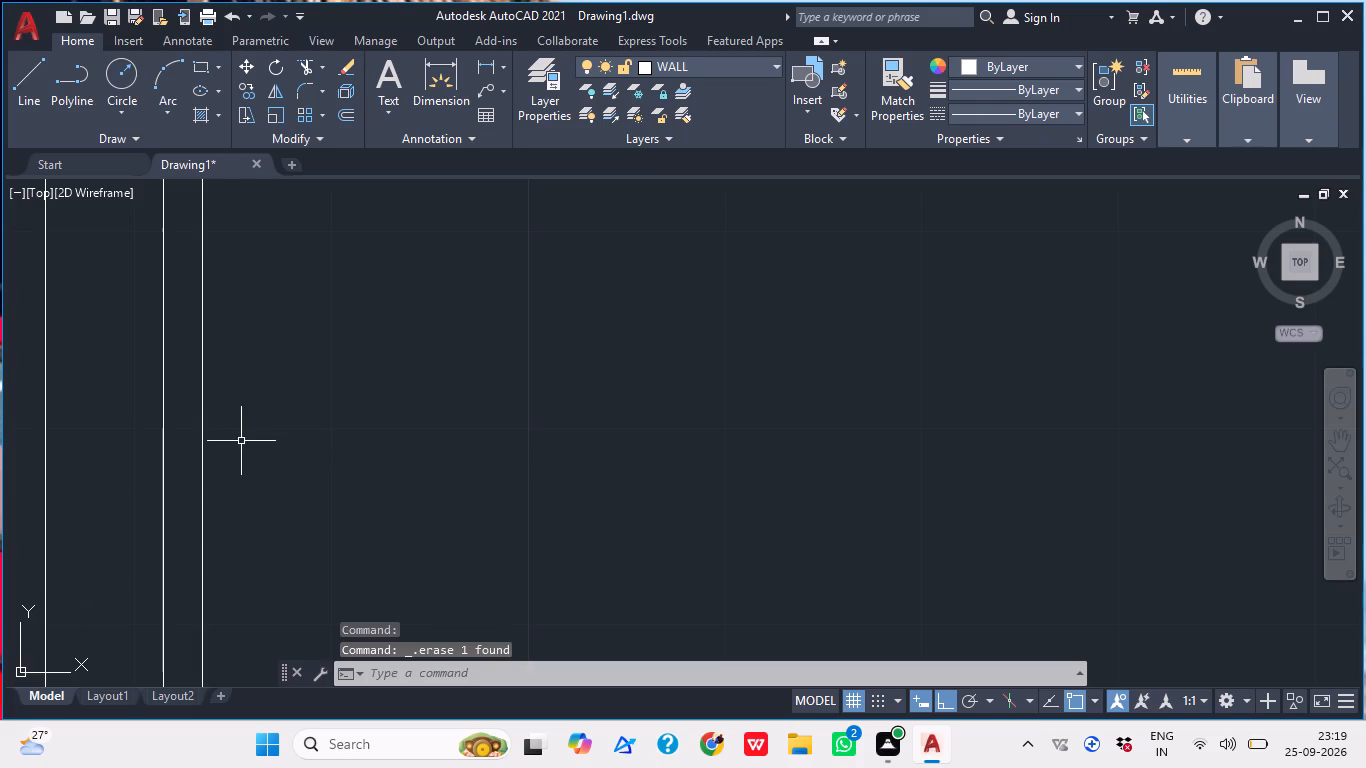
pyautogui.press('Escape')
# Trim the short horizontal overhang beyond the offset line at the lower-left area's top-left corner.
pyautogui.scroll(-1, 242, 442)
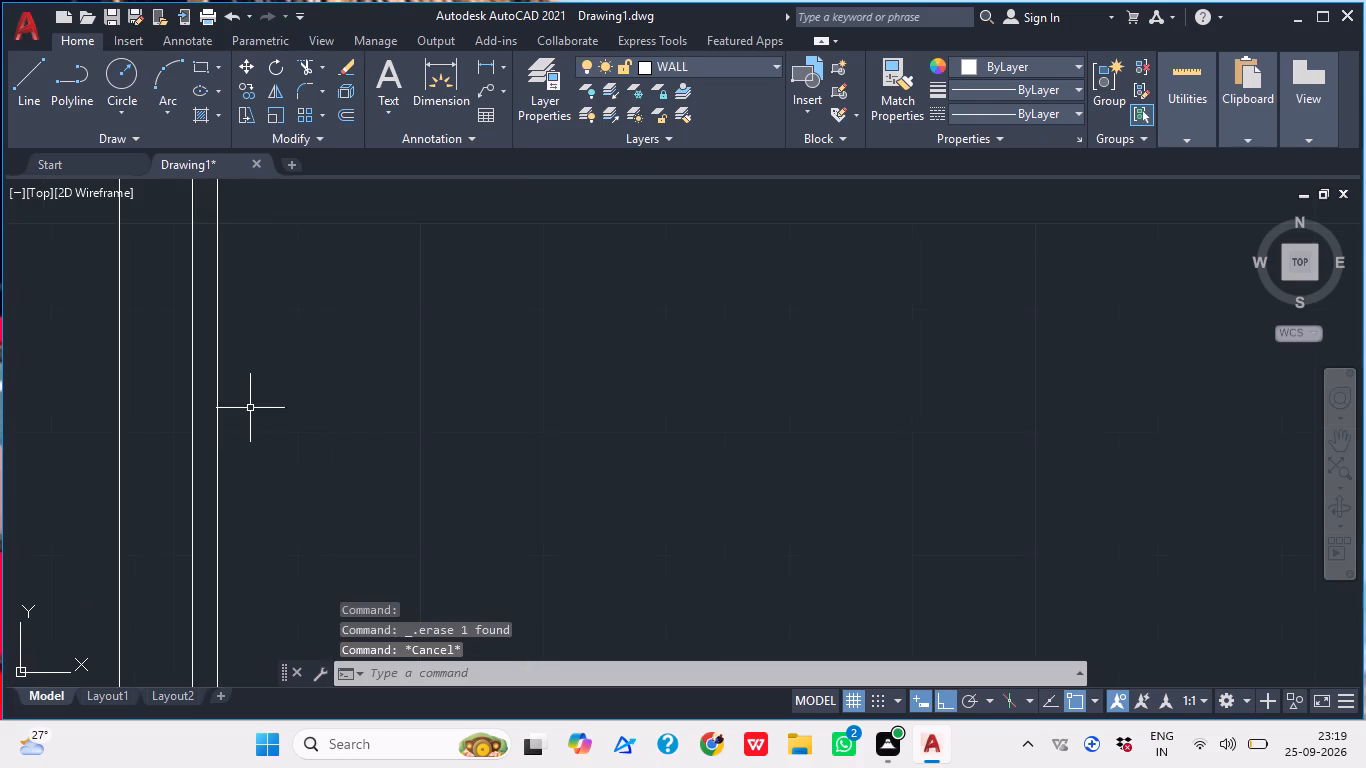
pyautogui.moveTo(250, 426); pyautogui.dragTo(232, 480, button='middle')
pyautogui.scroll(-1, 238, 400)
pyautogui.moveTo(238, 474); pyautogui.dragTo(238, 492, button='middle')
pyautogui.moveTo(240, 456); pyautogui.dragTo(219, 600, button='middle')
pyautogui.moveTo(238, 524); pyautogui.dragTo(236, 594, button='middle')
pyautogui.moveTo(253, 447); pyautogui.dragTo(250, 489, button='middle')
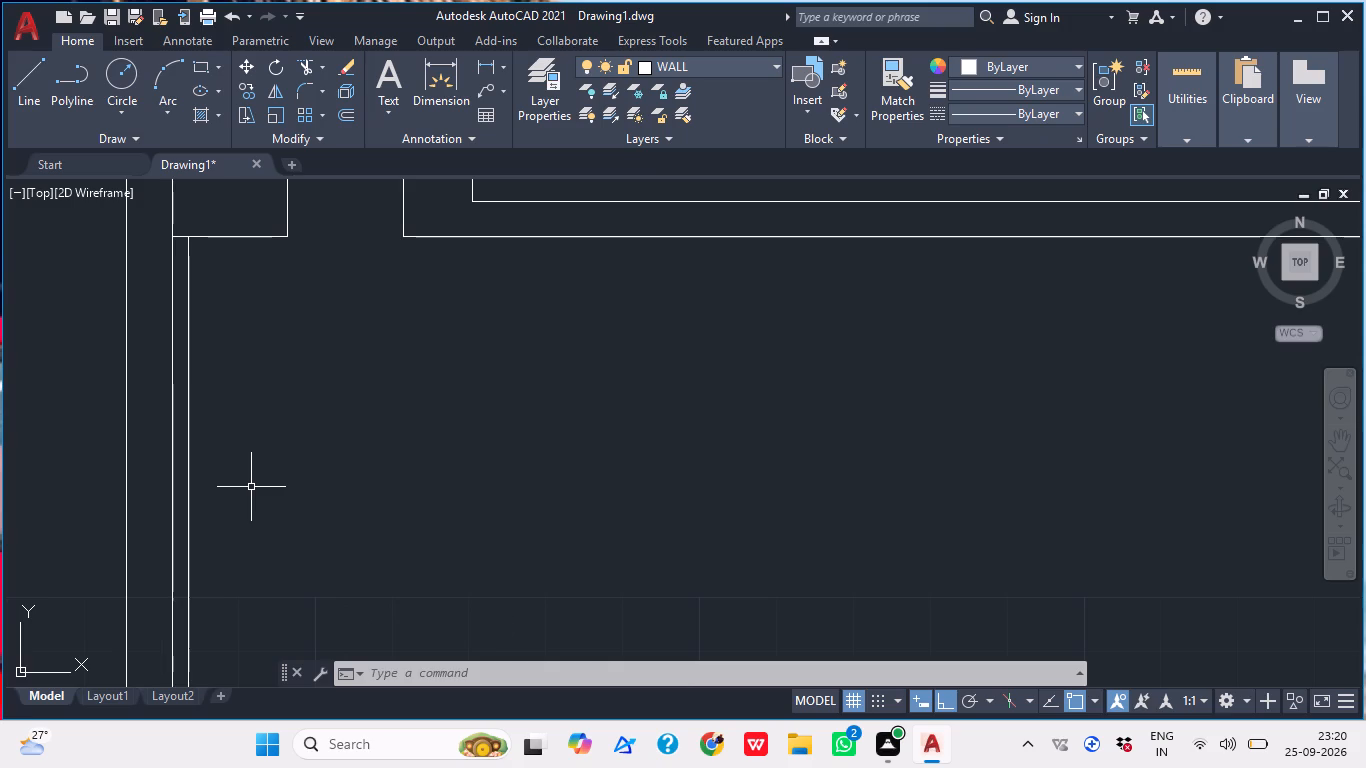
pyautogui.write('TR')
pyautogui.press('Return')
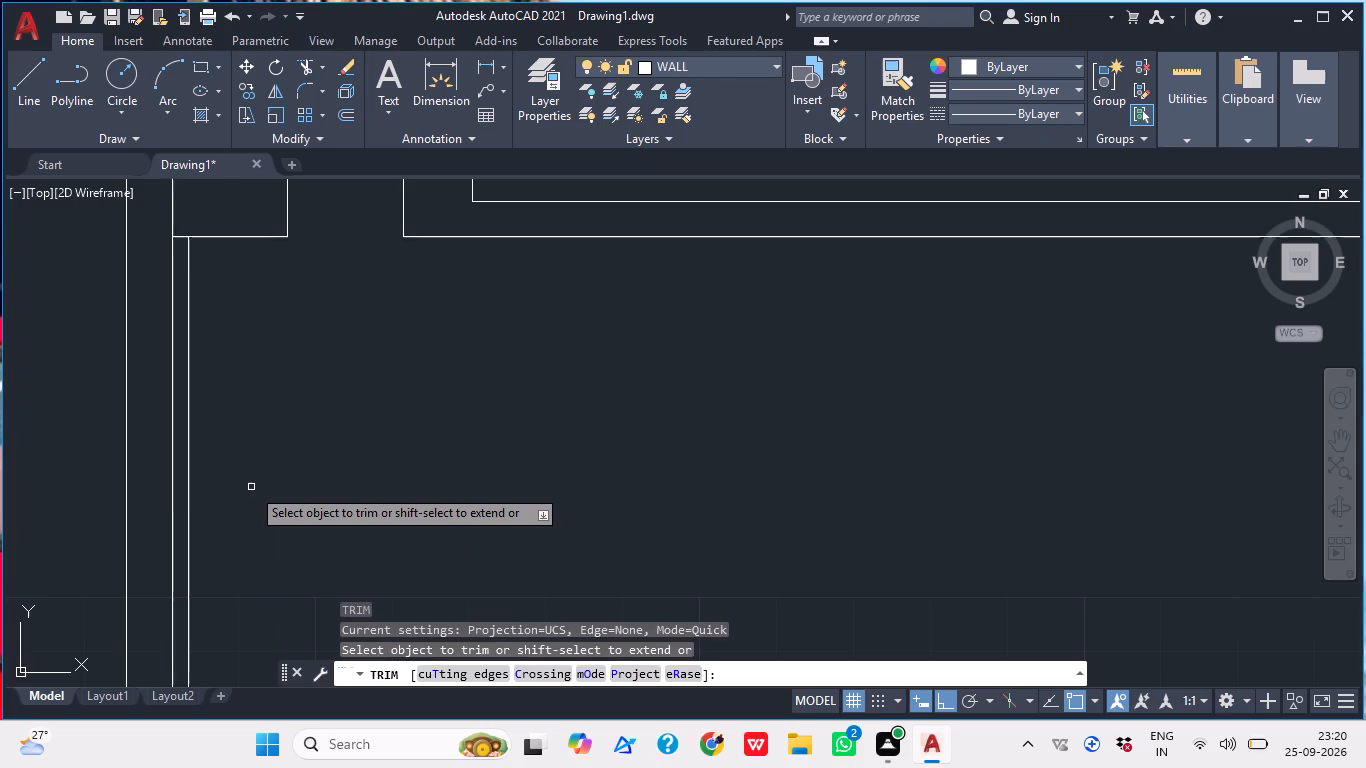
pyautogui.scroll(2, 178, 236)
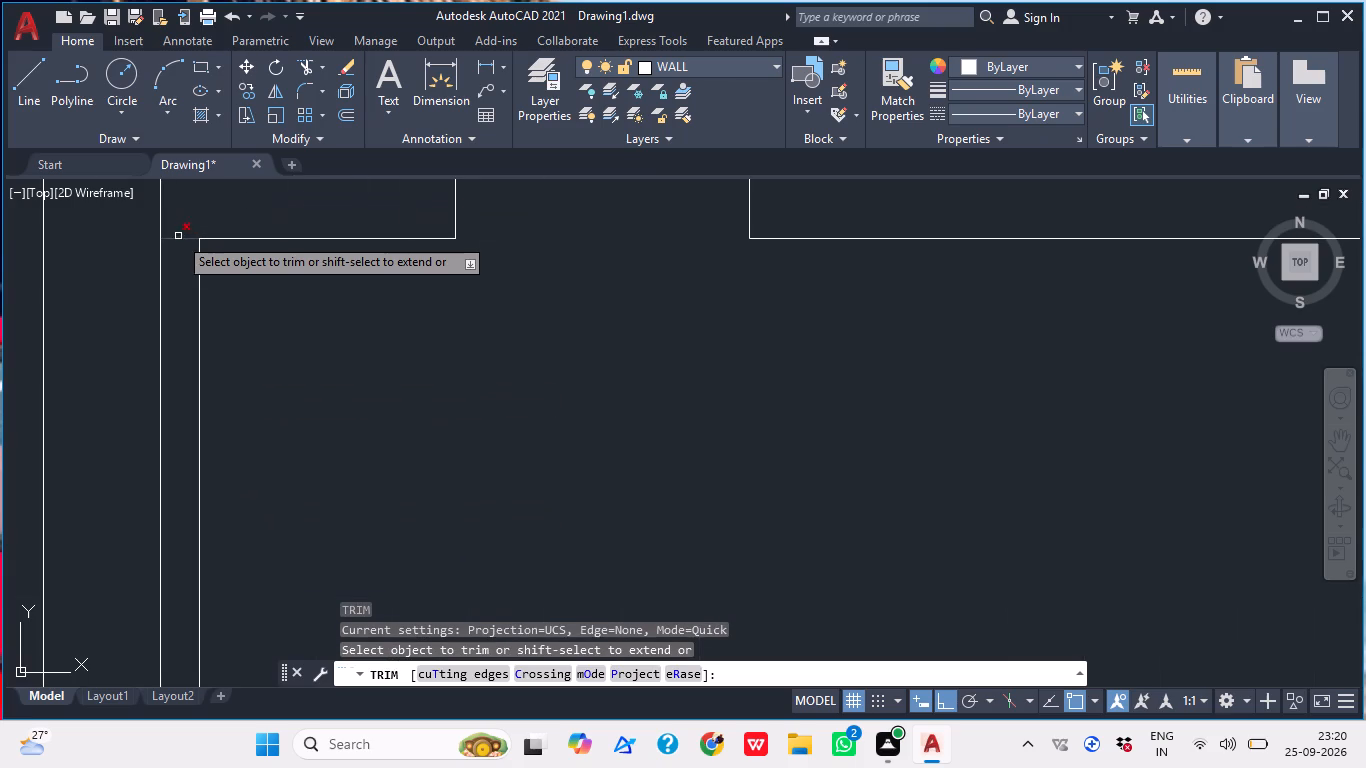
pyautogui.click(180, 236)
pyautogui.press('Escape')
pyautogui.scroll(-3, 198, 263)
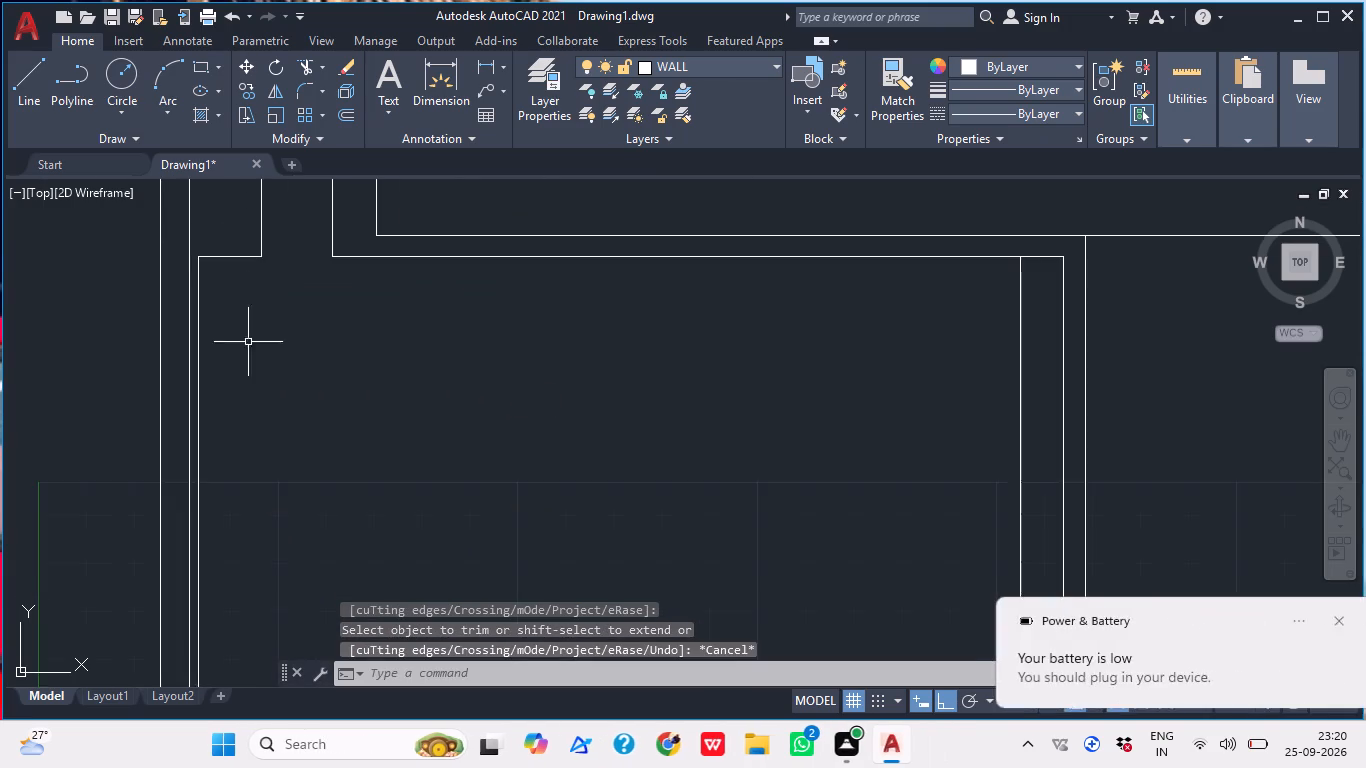
# Dismiss the low-battery warning.
pyautogui.moveTo(236, 400); pyautogui.dragTo(214, 237, button='middle')
pyautogui.scroll(-3, 219, 256)
pyautogui.scroll(1, 219, 256)
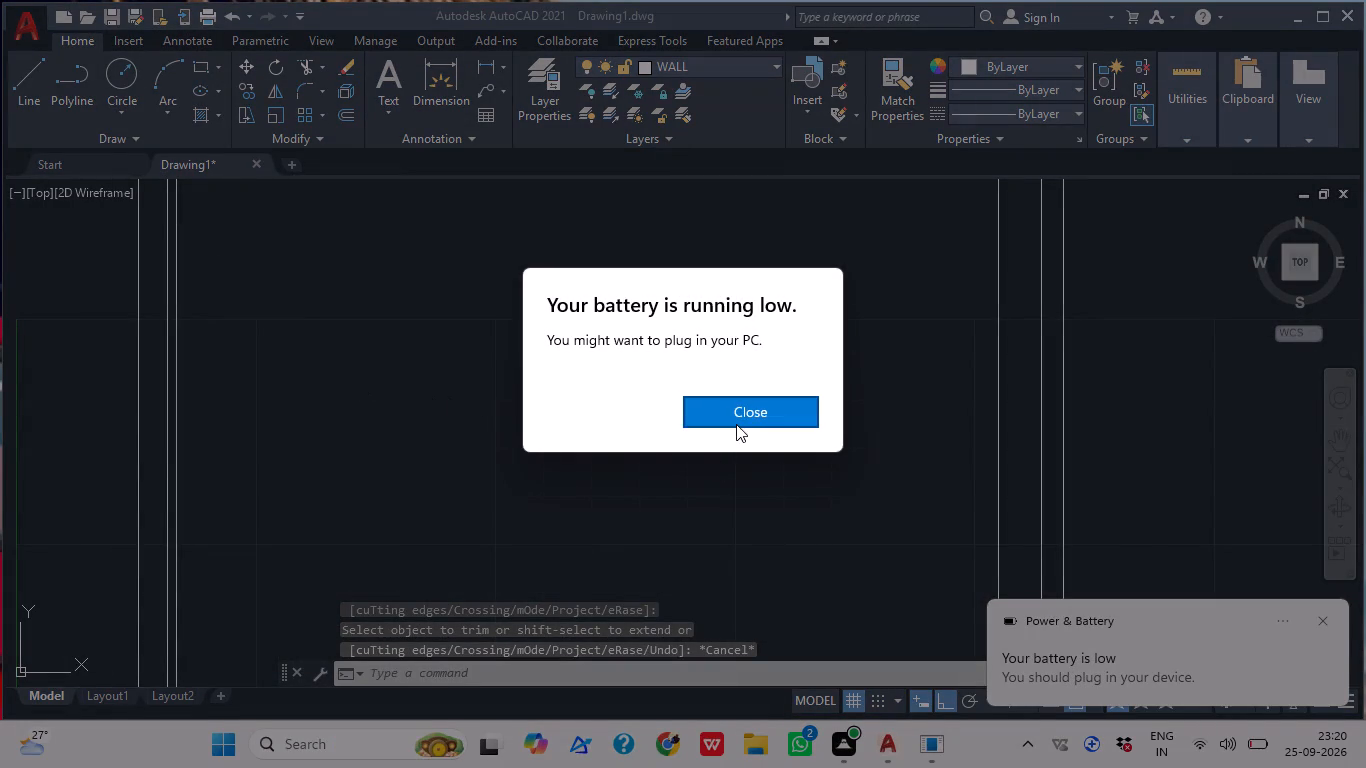
pyautogui.click(735, 412)
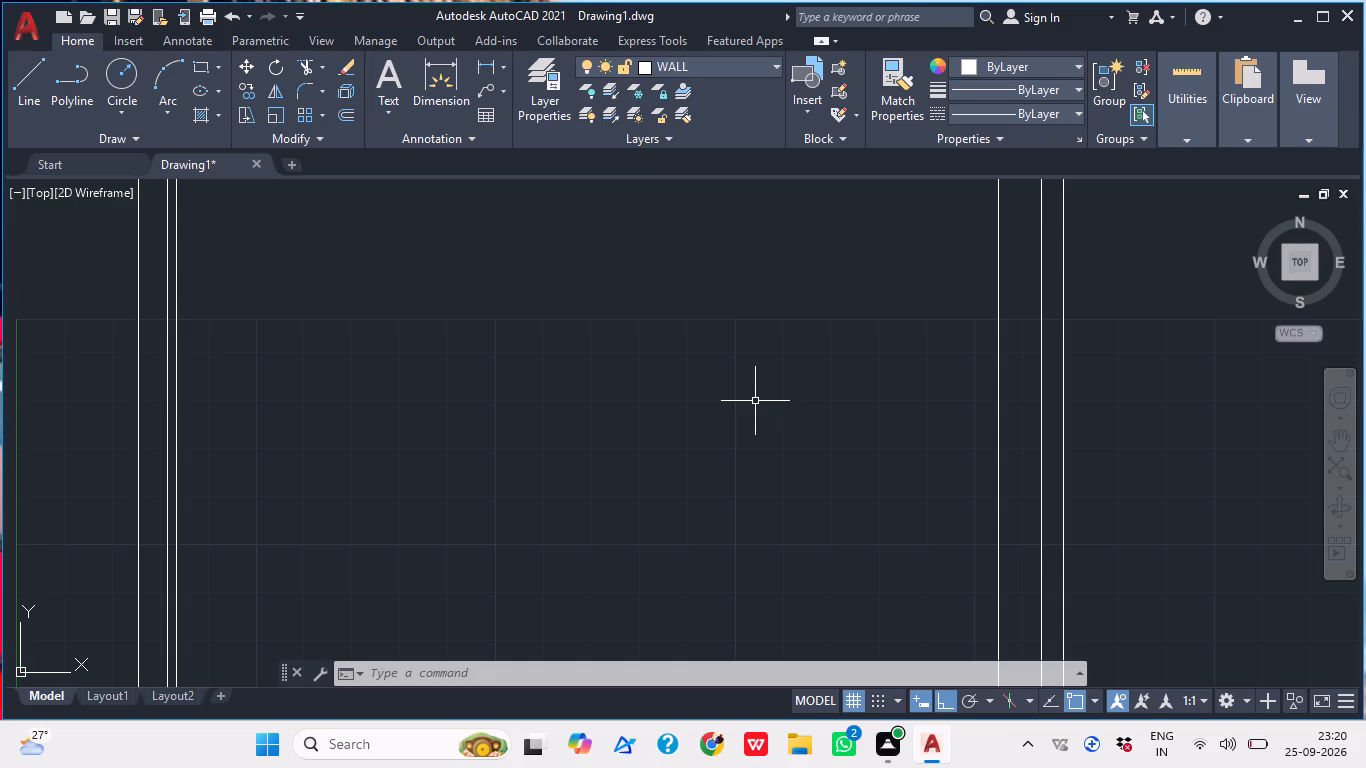
# Trim the short horizontal overhang left of the offset line at the lower-left area's bottom-left corner.
pyautogui.scroll(-2, 479, 407)
pyautogui.moveTo(491, 427); pyautogui.dragTo(407, 449, button='middle')
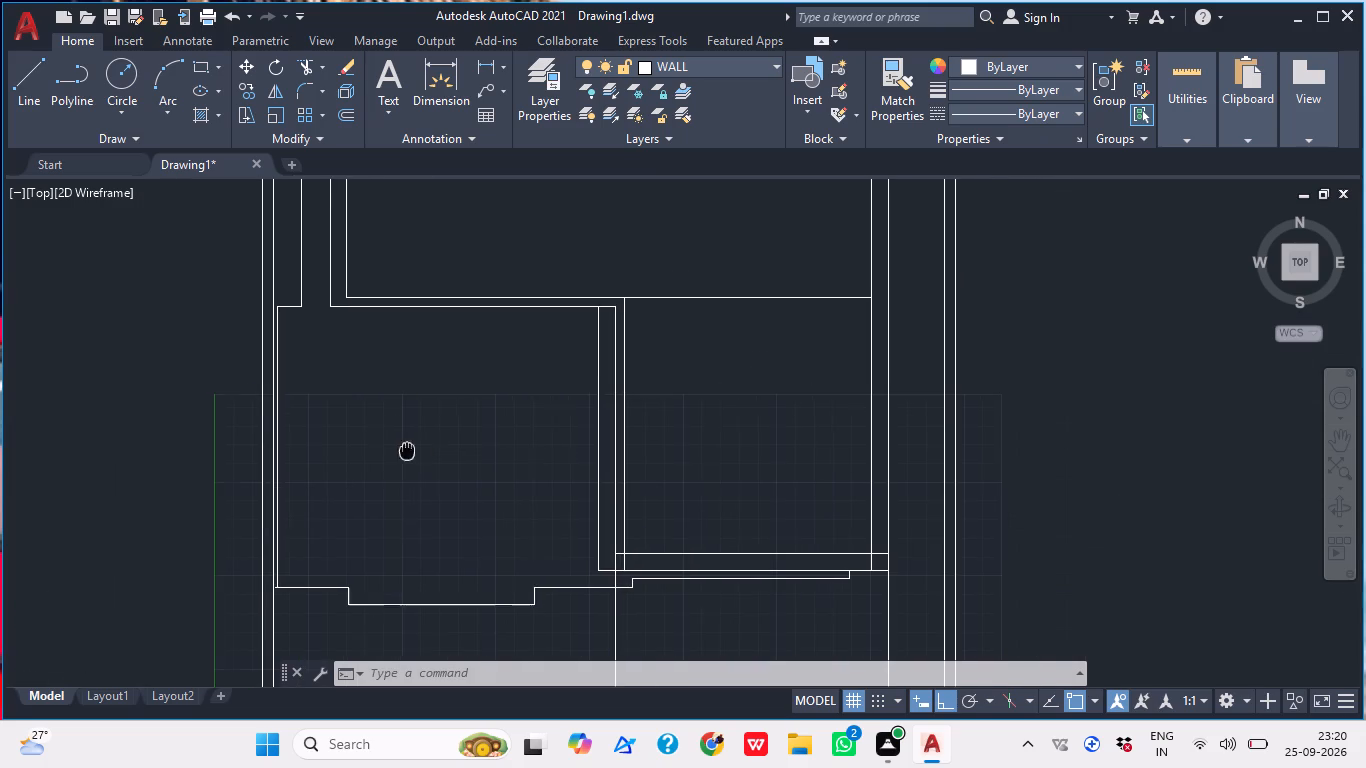
pyautogui.moveTo(407, 449); pyautogui.dragTo(405, 449, button='middle')
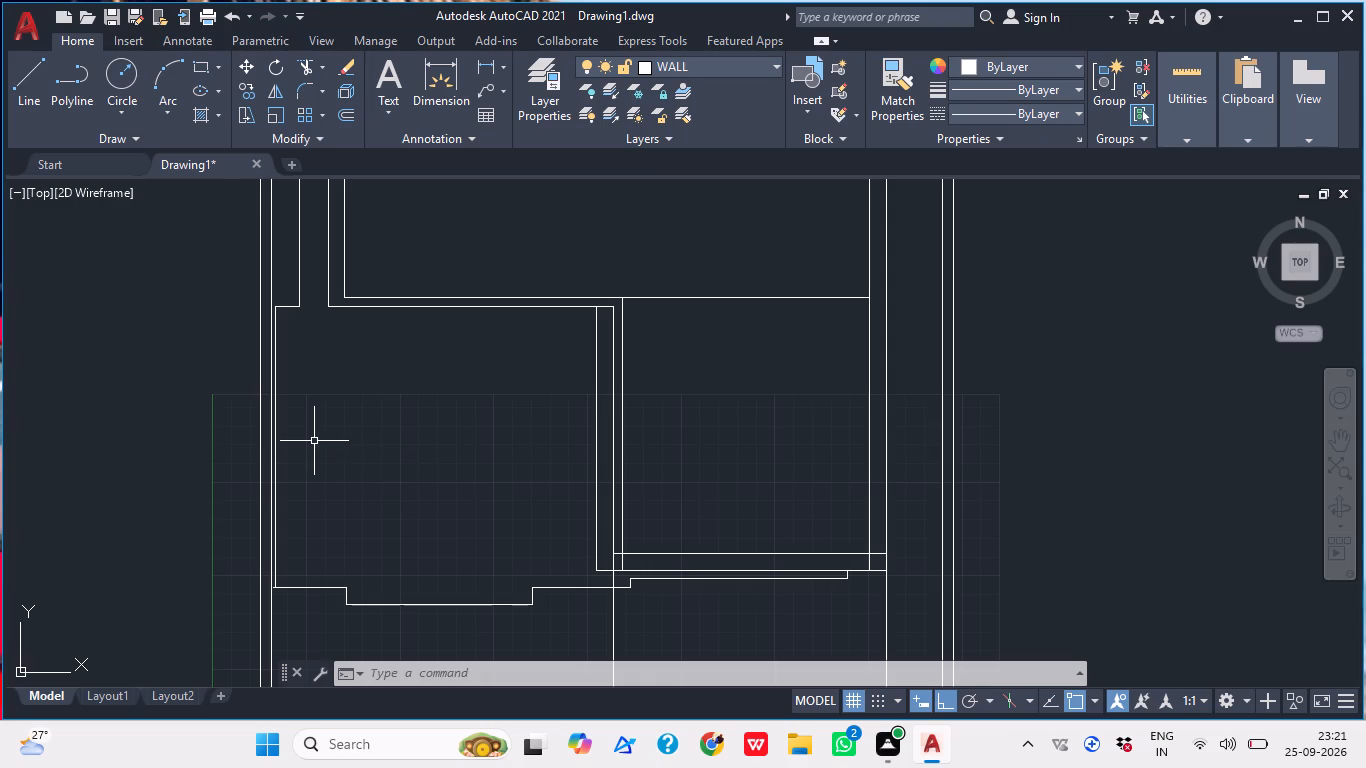
pyautogui.scroll(3, 263, 591)
pyautogui.press('Escape')
pyautogui.press('space')
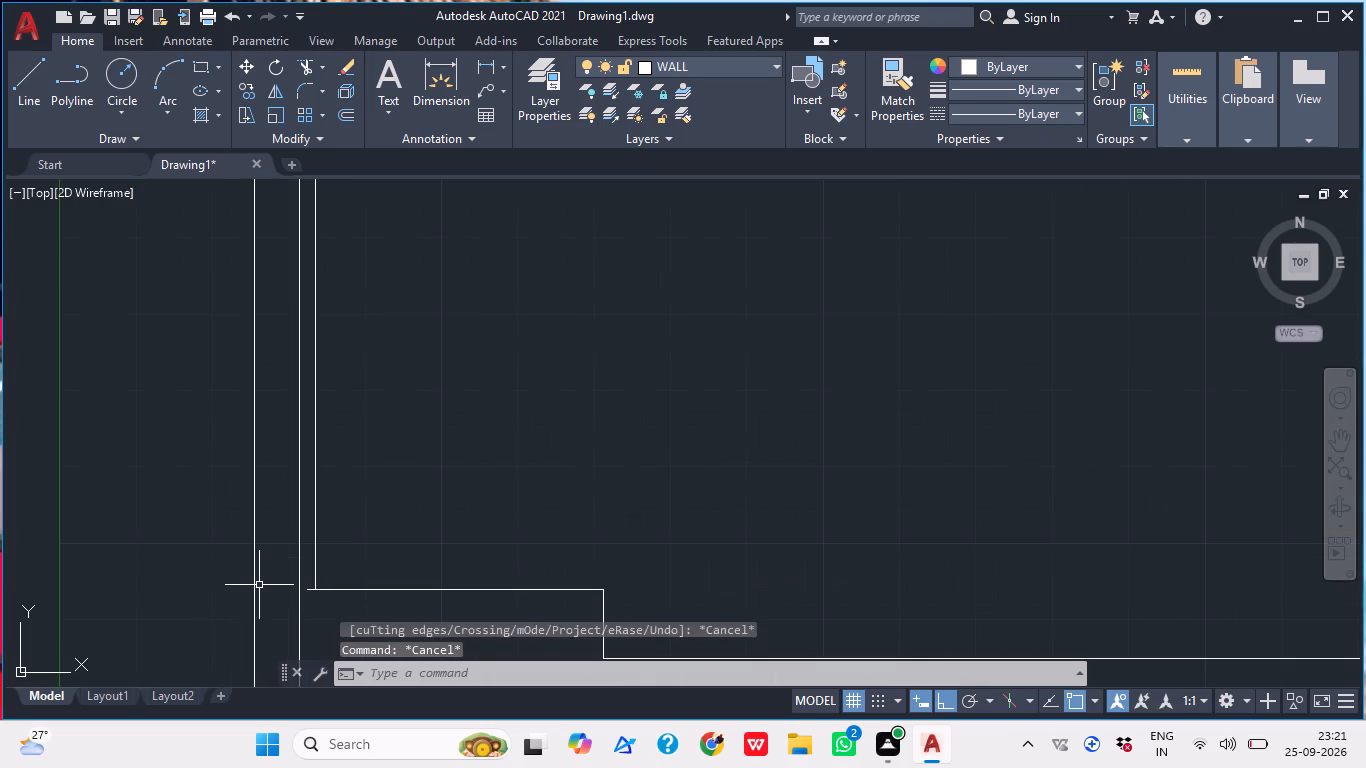
pyautogui.scroll(3, 283, 581)
pyautogui.moveTo(387, 575); pyautogui.dragTo(401, 471, button='middle')
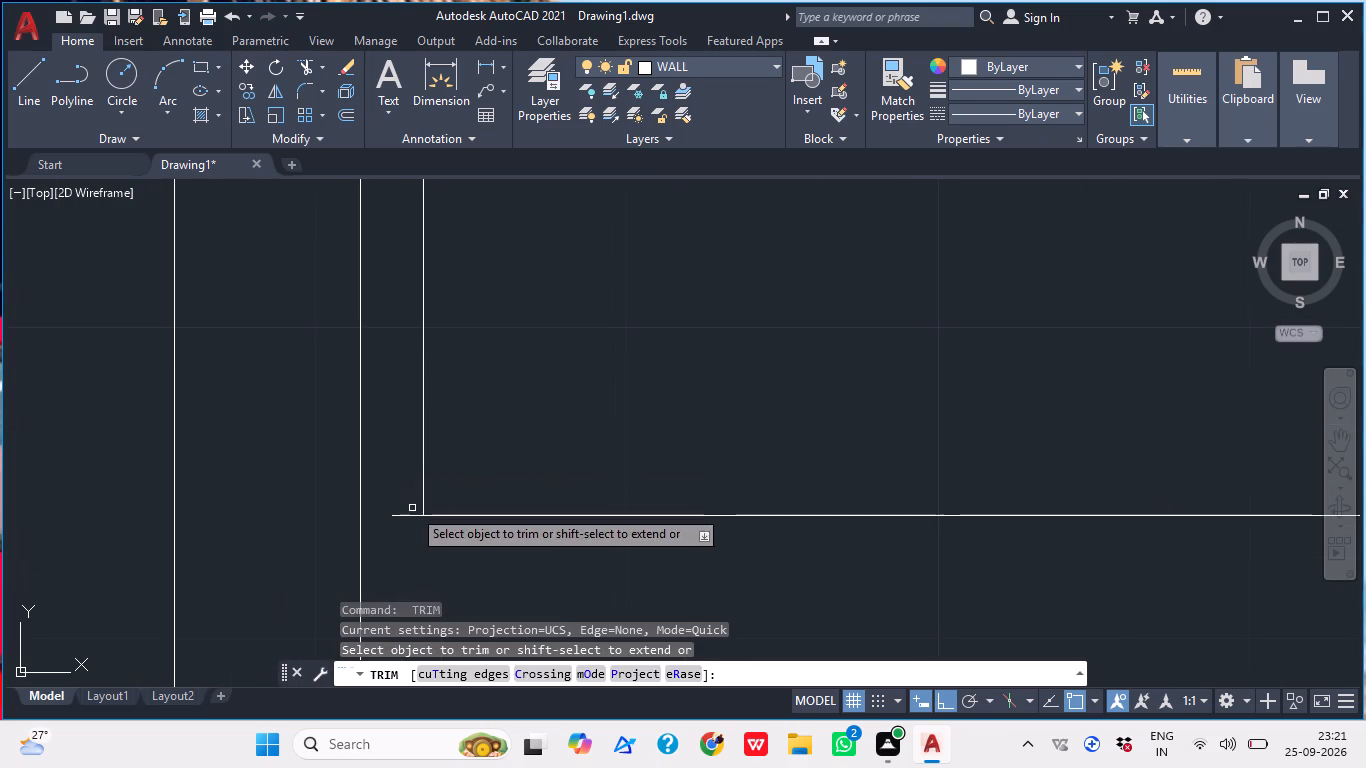
pyautogui.click(412, 508)
pyautogui.click(410, 534)
pyautogui.press('Escape')
pyautogui.moveTo(511, 543); pyautogui.dragTo(387, 546, button='middle')
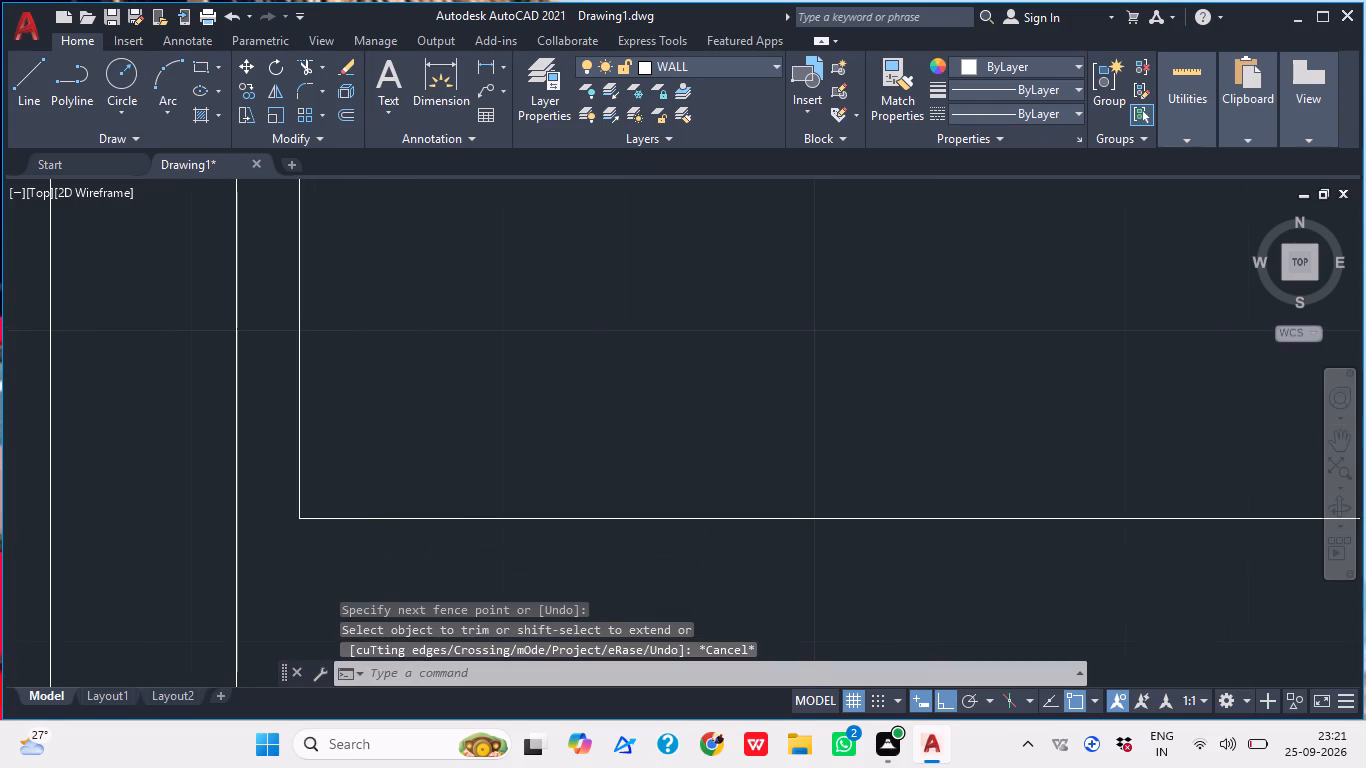
pyautogui.scroll(-2, 376, 520)
pyautogui.moveTo(416, 508); pyautogui.dragTo(402, 518, button='middle')
pyautogui.scroll(-1, 402, 517)
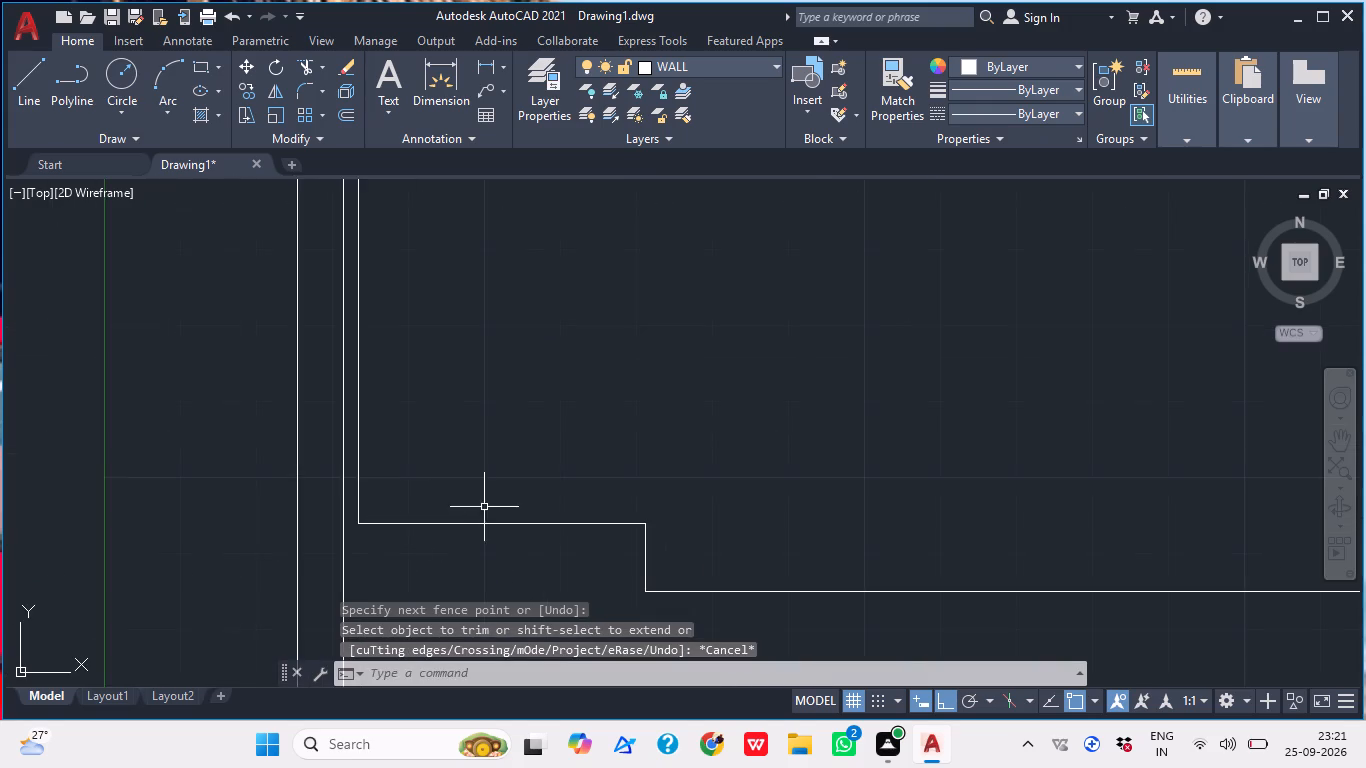
# Examine the whole floor plan, from the lower rooms up to the top wall and back to the middle room.
pyautogui.moveTo(472, 520); pyautogui.dragTo(319, 625, button='middle')
pyautogui.scroll(-6, 538, 397)
pyautogui.moveTo(660, 431); pyautogui.dragTo(443, 533, button='middle')
pyautogui.scroll(2, 524, 539)
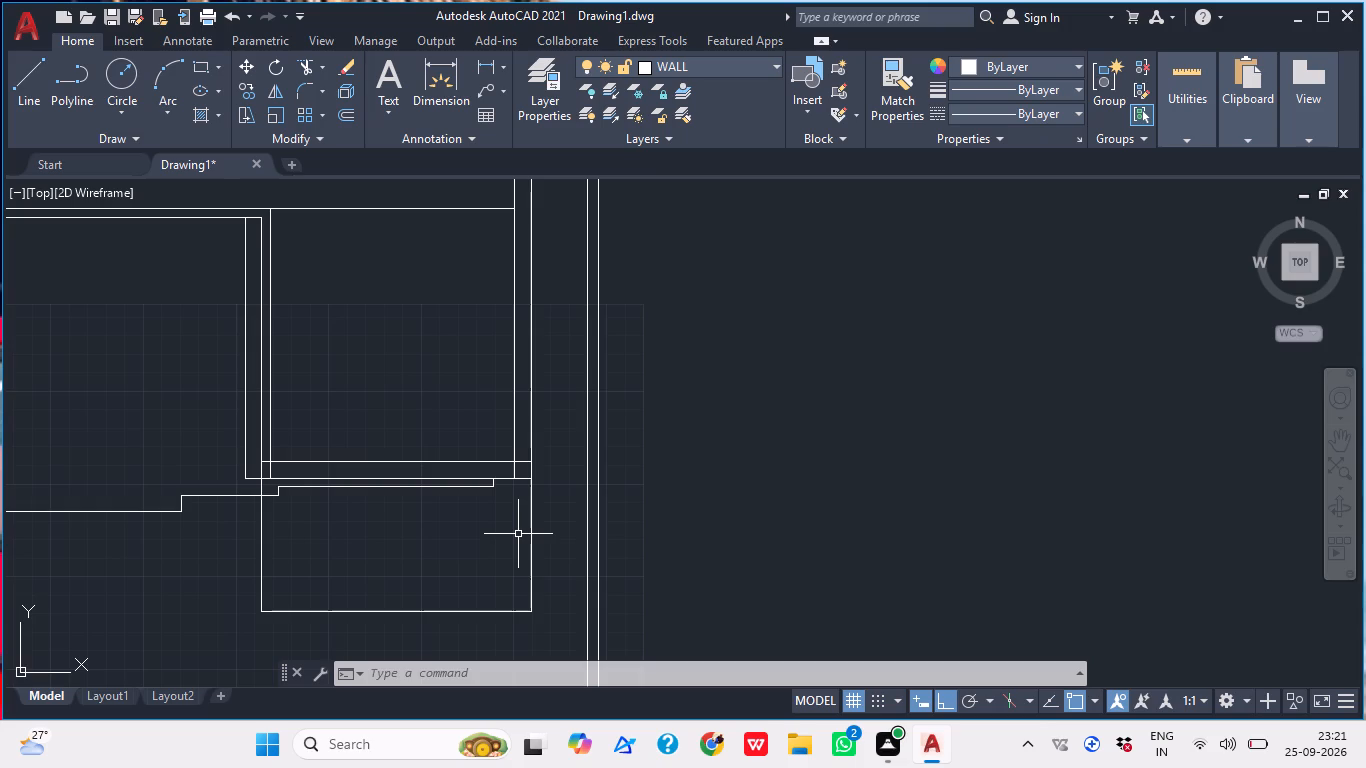
pyautogui.scroll(-1, 397, 502)
pyautogui.moveTo(397, 503); pyautogui.dragTo(387, 529, button='middle')
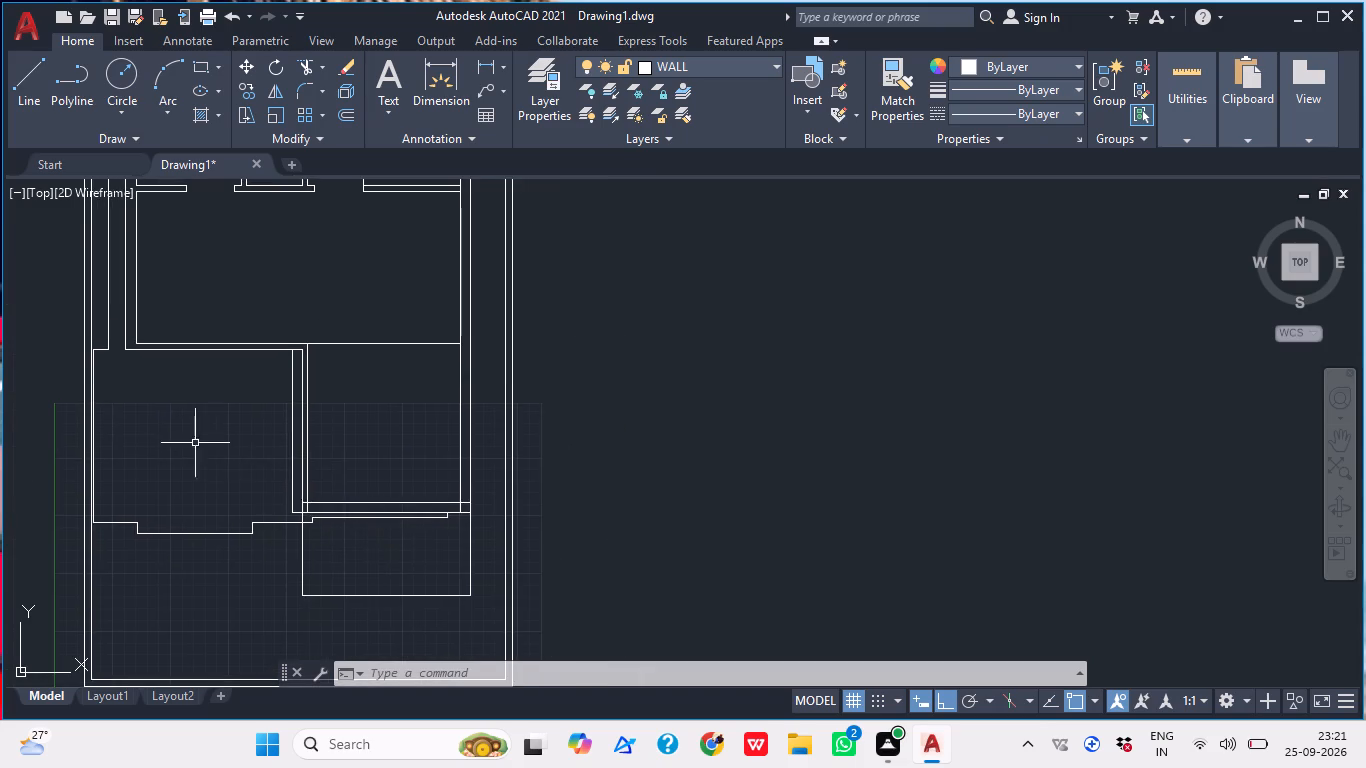
pyautogui.moveTo(139, 446); pyautogui.dragTo(190, 459, button='middle')
pyautogui.scroll(2, 118, 366)
pyautogui.moveTo(183, 424); pyautogui.dragTo(181, 353, button='middle')
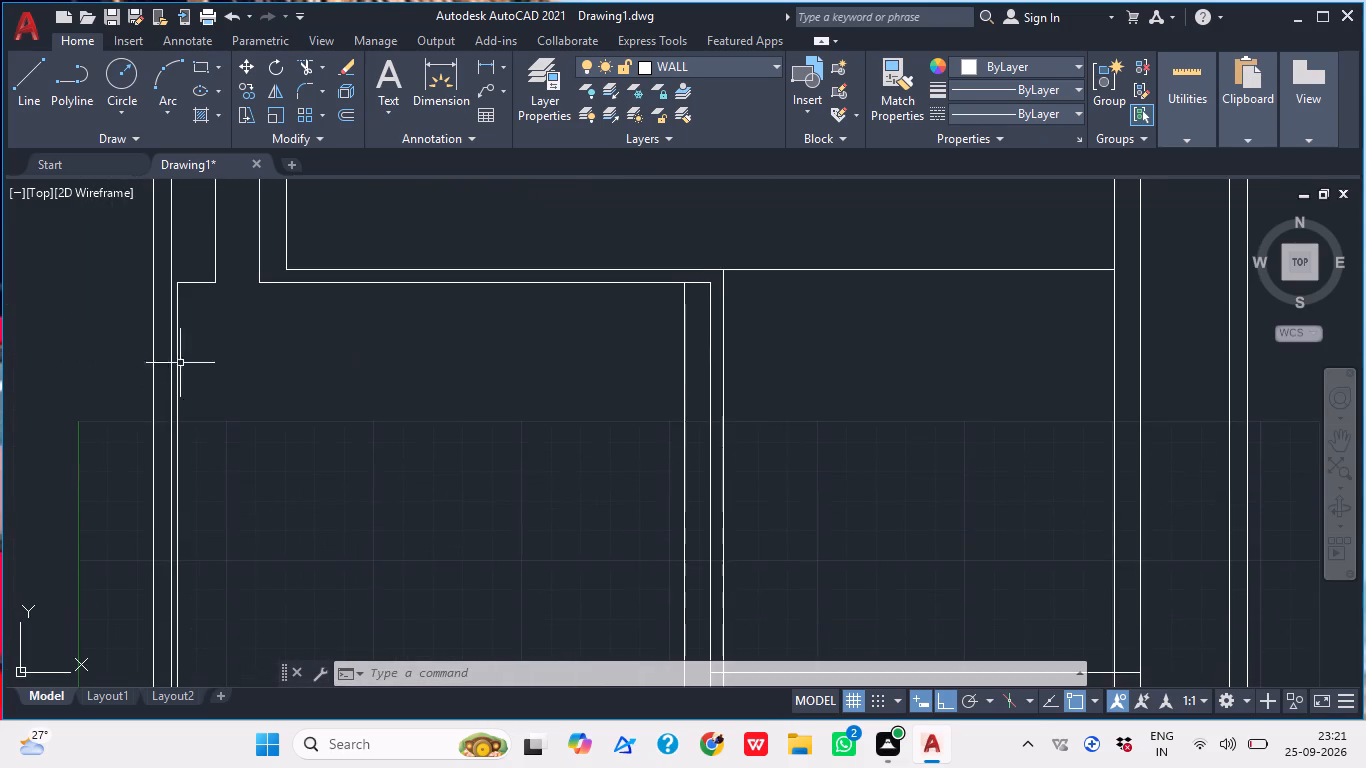
pyautogui.scroll(-3, 183, 385)
pyautogui.scroll(1, 183, 385)
pyautogui.moveTo(213, 407); pyautogui.dragTo(157, 524, button='middle')
pyautogui.scroll(-2, 201, 435)
pyautogui.moveTo(204, 441); pyautogui.dragTo(232, 442, button='middle')
pyautogui.scroll(2, 260, 286)
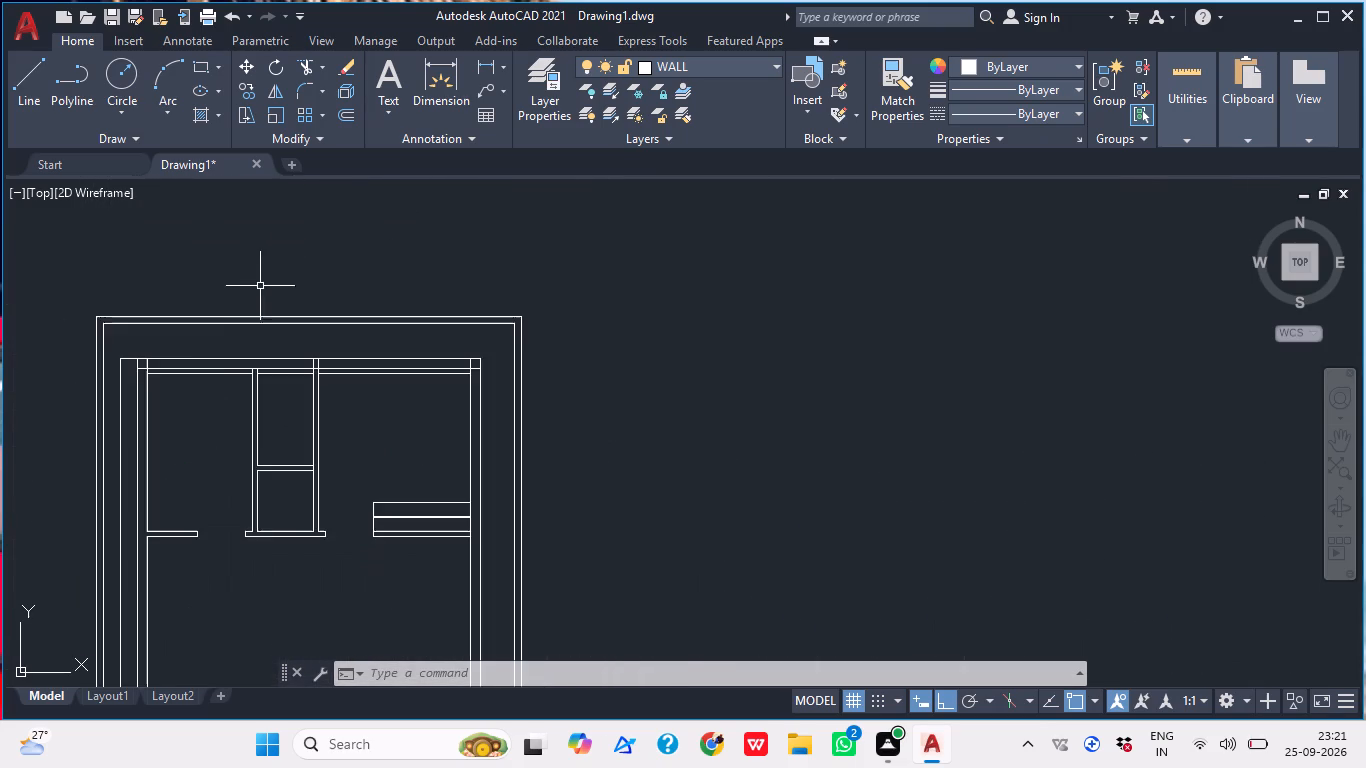
pyautogui.scroll(1, 148, 357)
pyautogui.moveTo(102, 372); pyautogui.dragTo(166, 384, button='middle')
pyautogui.scroll(2, 129, 359)
pyautogui.scroll(-3, 187, 284)
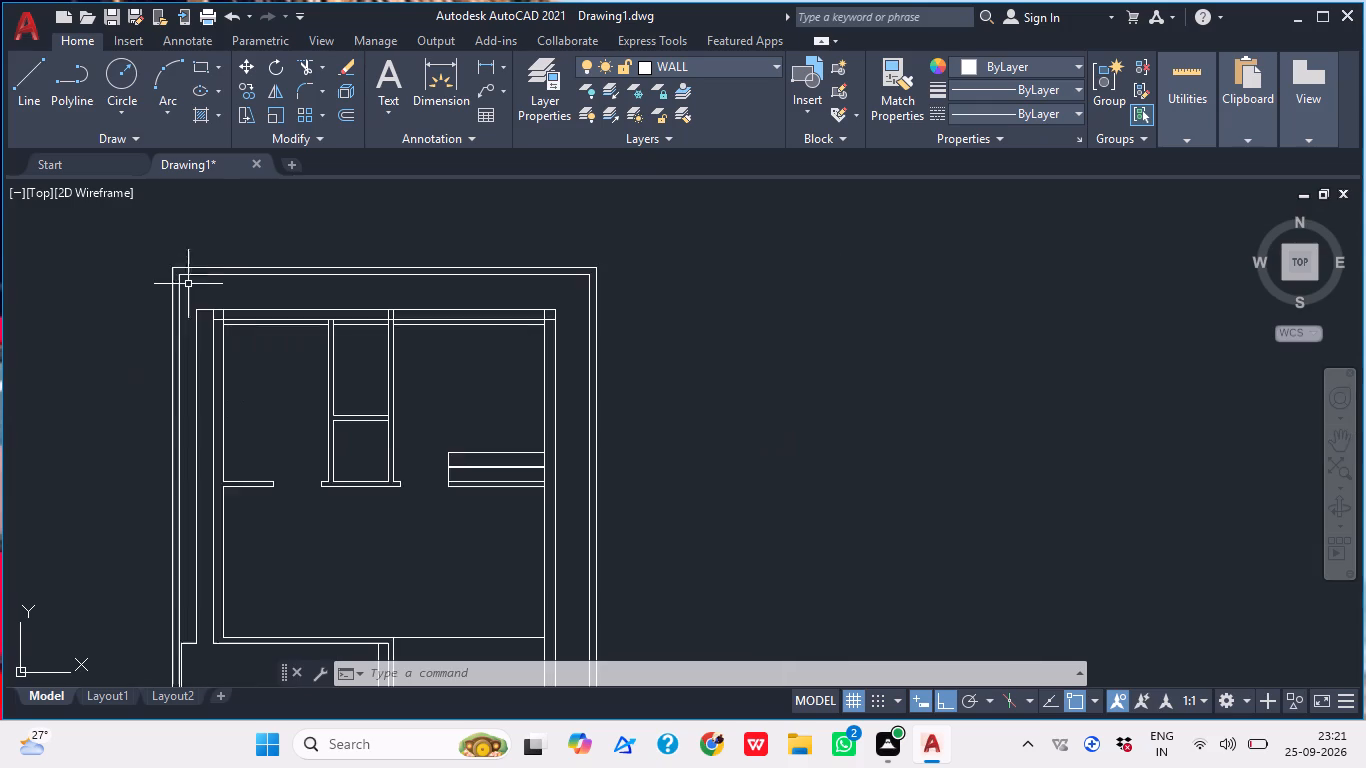
pyautogui.moveTo(364, 444); pyautogui.dragTo(261, 388, button='middle')
pyautogui.moveTo(261, 460); pyautogui.dragTo(261, 342, button='middle')
pyautogui.scroll(-1, 274, 371)
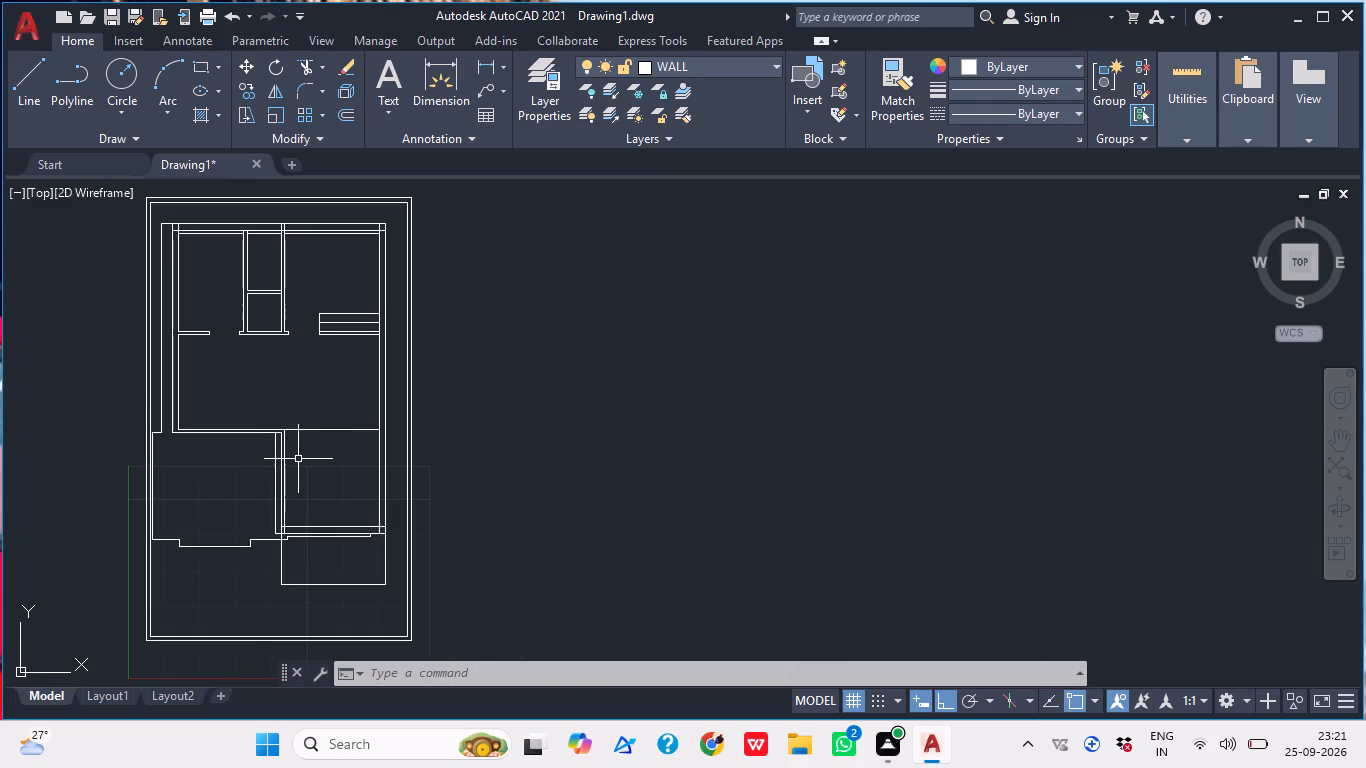
pyautogui.scroll(1, 305, 405)
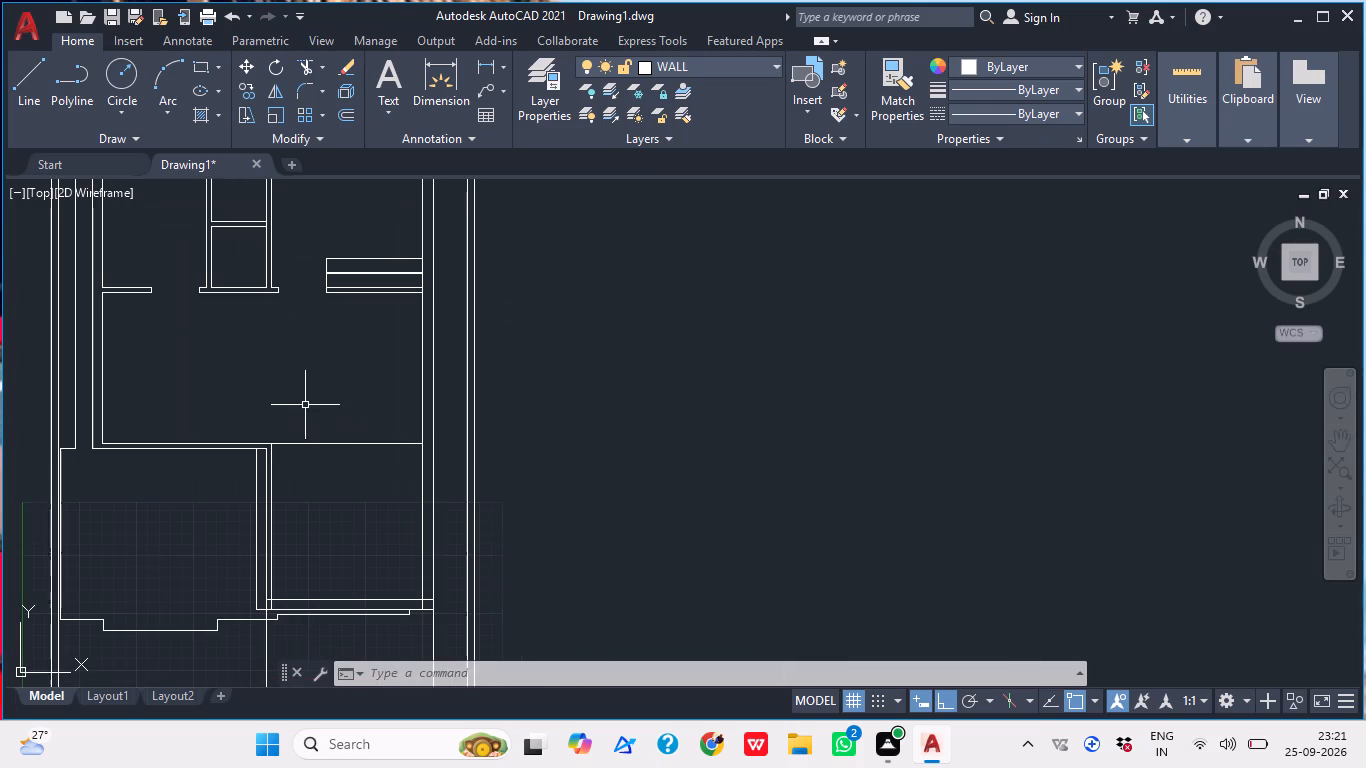
pyautogui.moveTo(295, 468); pyautogui.dragTo(274, 486, button='middle')
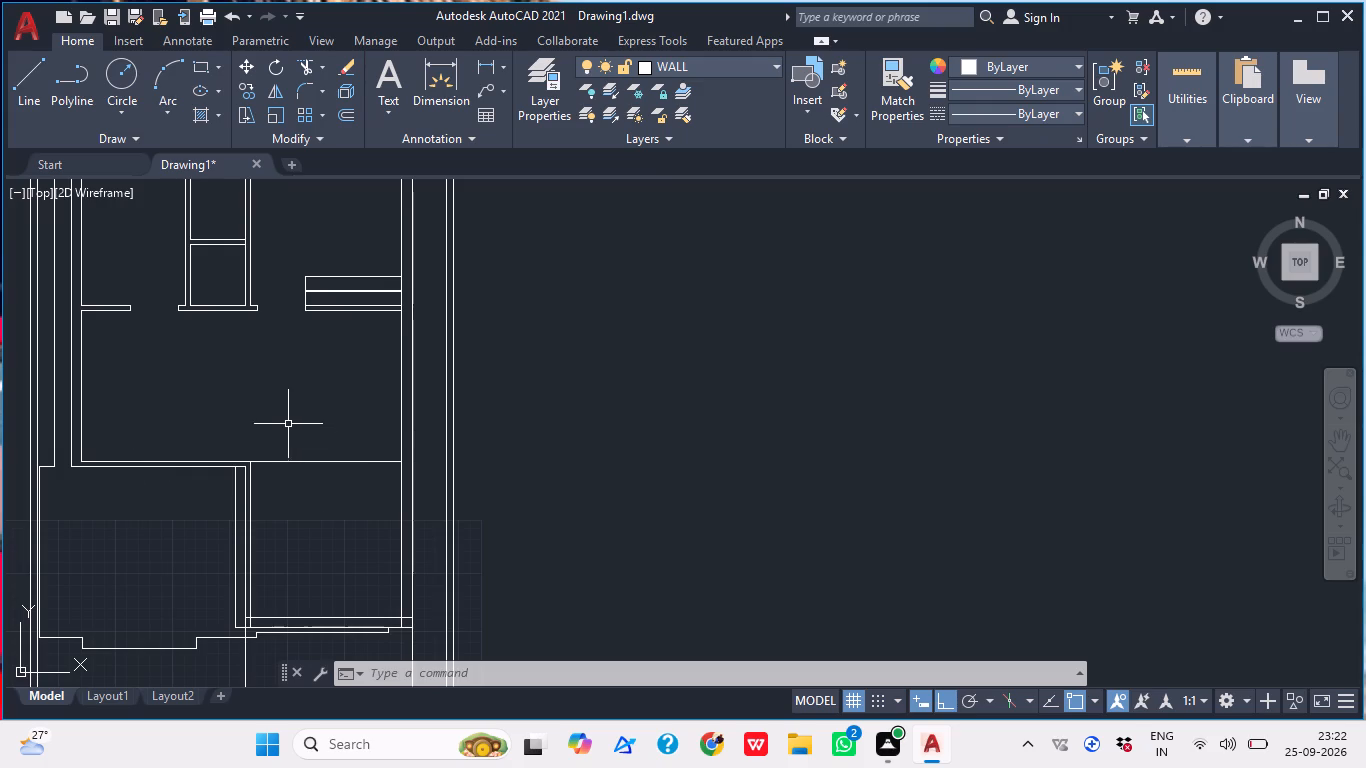
# Draw a vertical line about 11' long from near the left end of the short right-hand wall down to the middle room's lower wall line.
pyautogui.press('l')
pyautogui.press('Return')
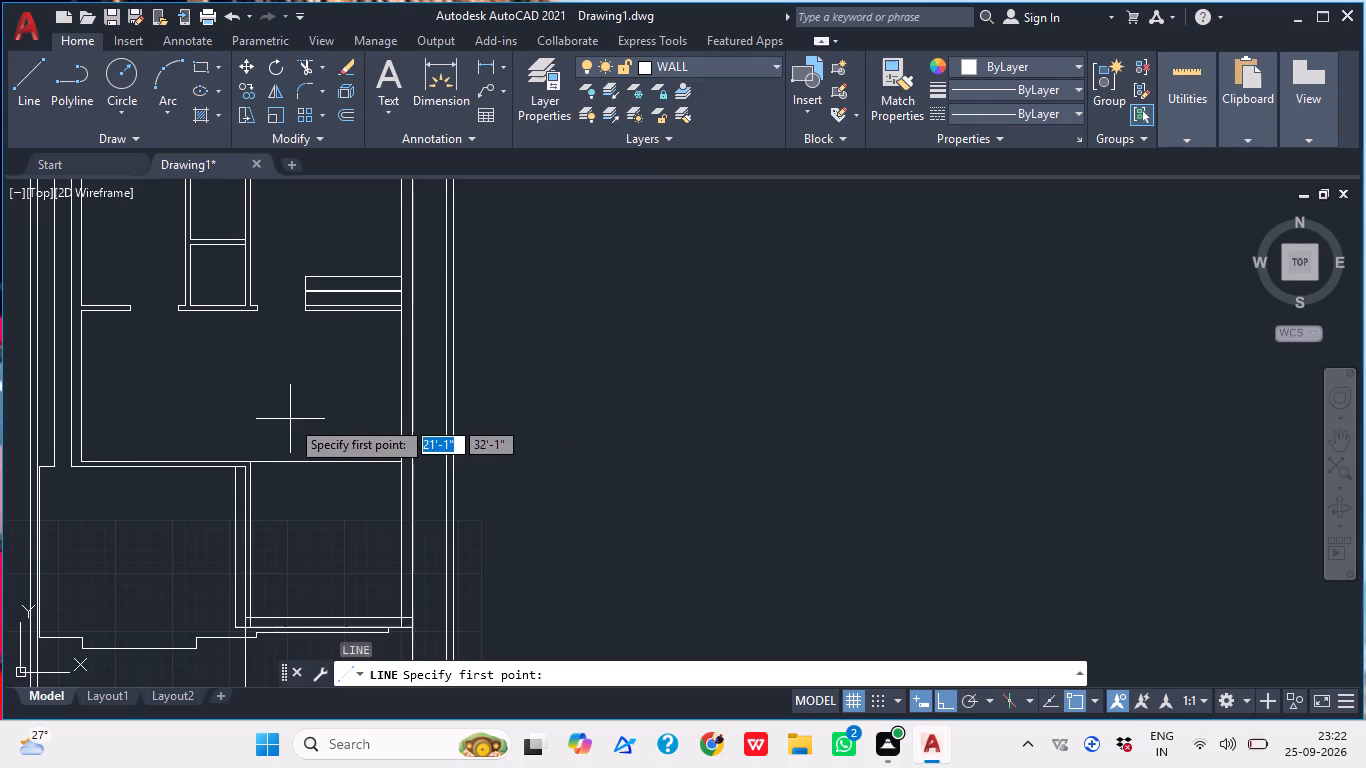
pyautogui.scroll(2, 291, 278)
pyautogui.scroll(4, 344, 370)
pyautogui.scroll(-1, 344, 370)
pyautogui.scroll(1, 344, 370)
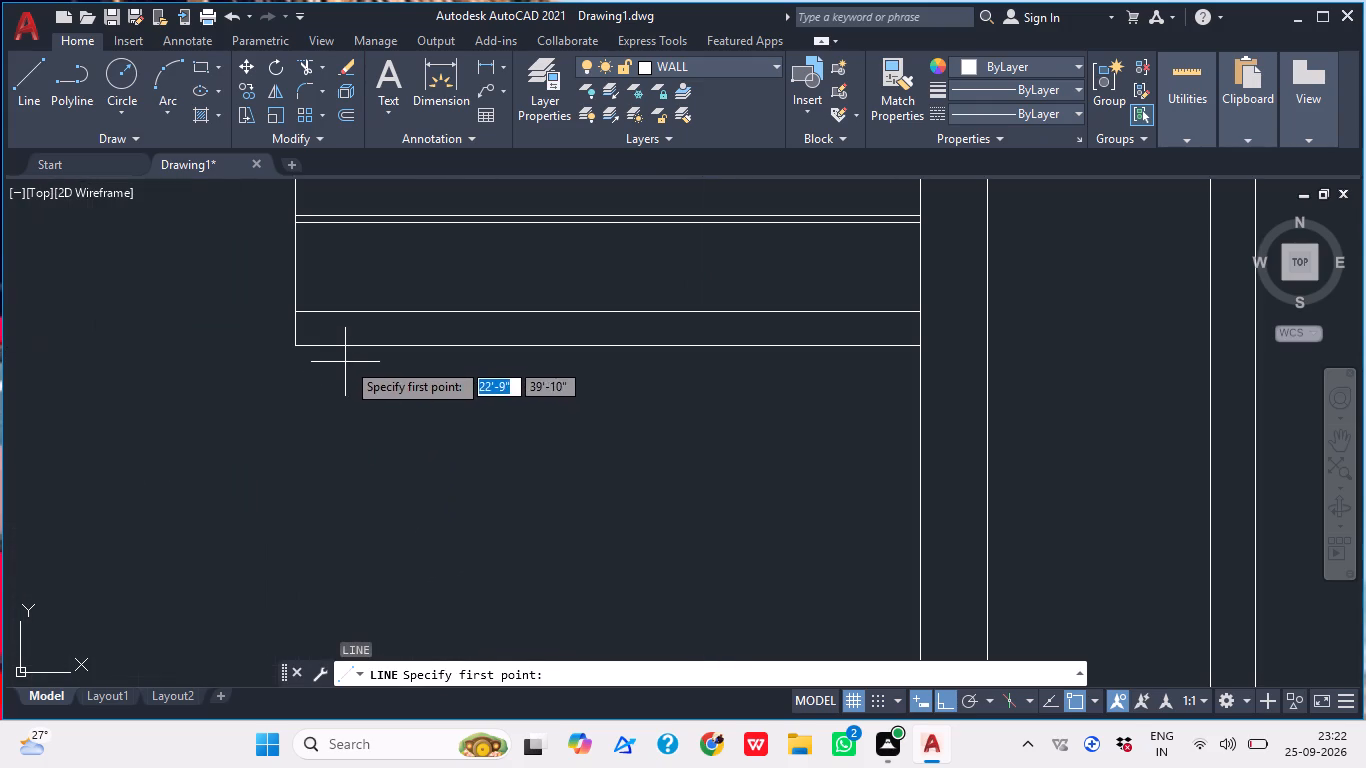
pyautogui.click(347, 349)
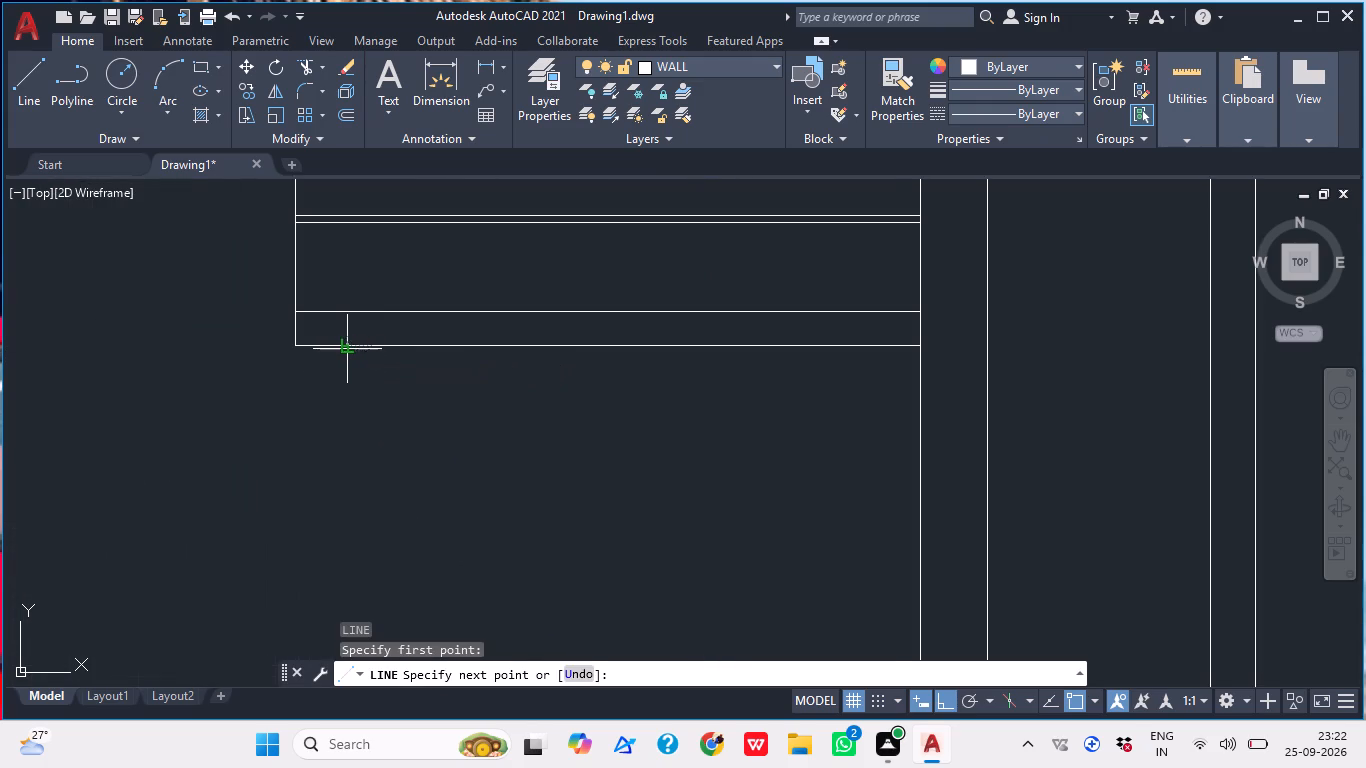
pyautogui.scroll(-2, 370, 336)
pyautogui.scroll(-1, 372, 453)
pyautogui.scroll(1, 372, 453)
pyautogui.scroll(-8, 372, 453)
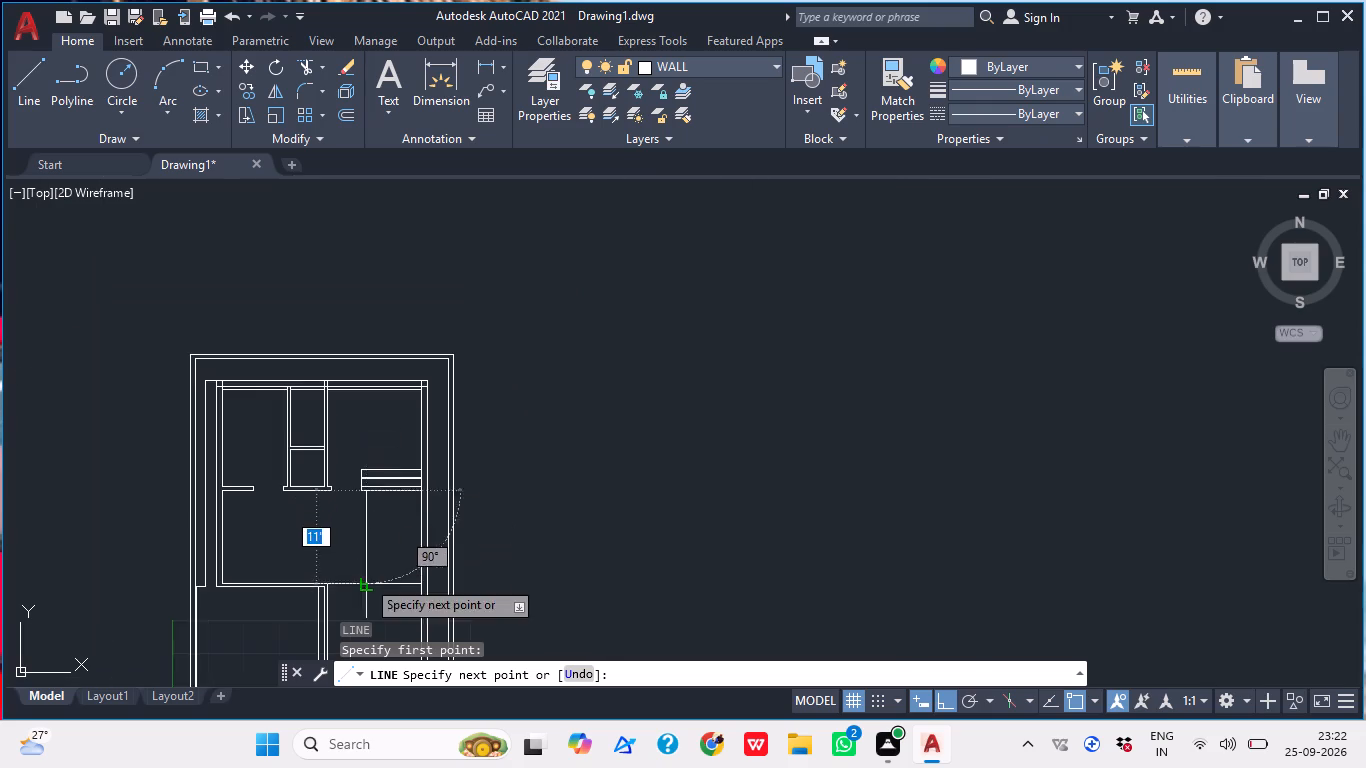
pyautogui.scroll(3, 365, 579)
pyautogui.click(365, 608)
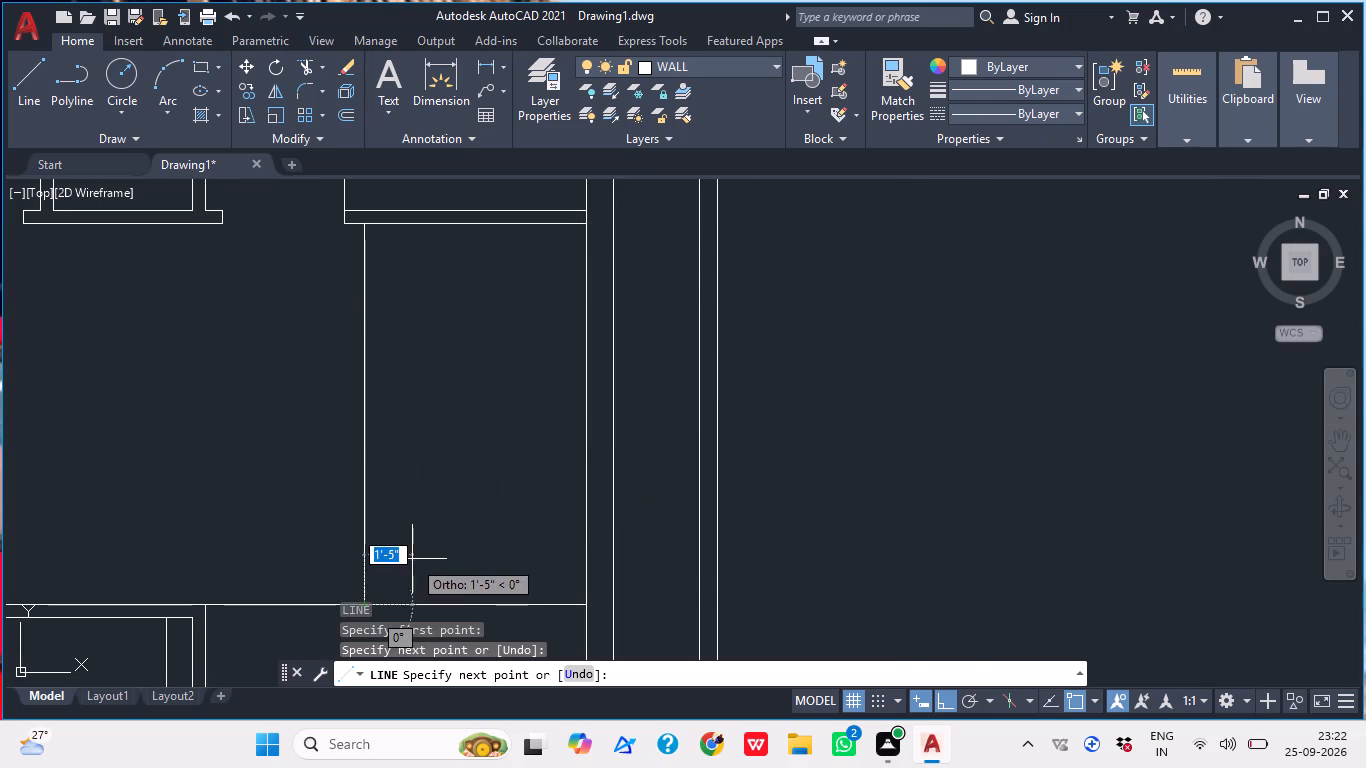
pyautogui.press('Escape')
# Trim the middle room's lower wall line between the vertical double wall below it and the new vertical line.
pyautogui.press('t')
pyautogui.write('R')
pyautogui.press('space')
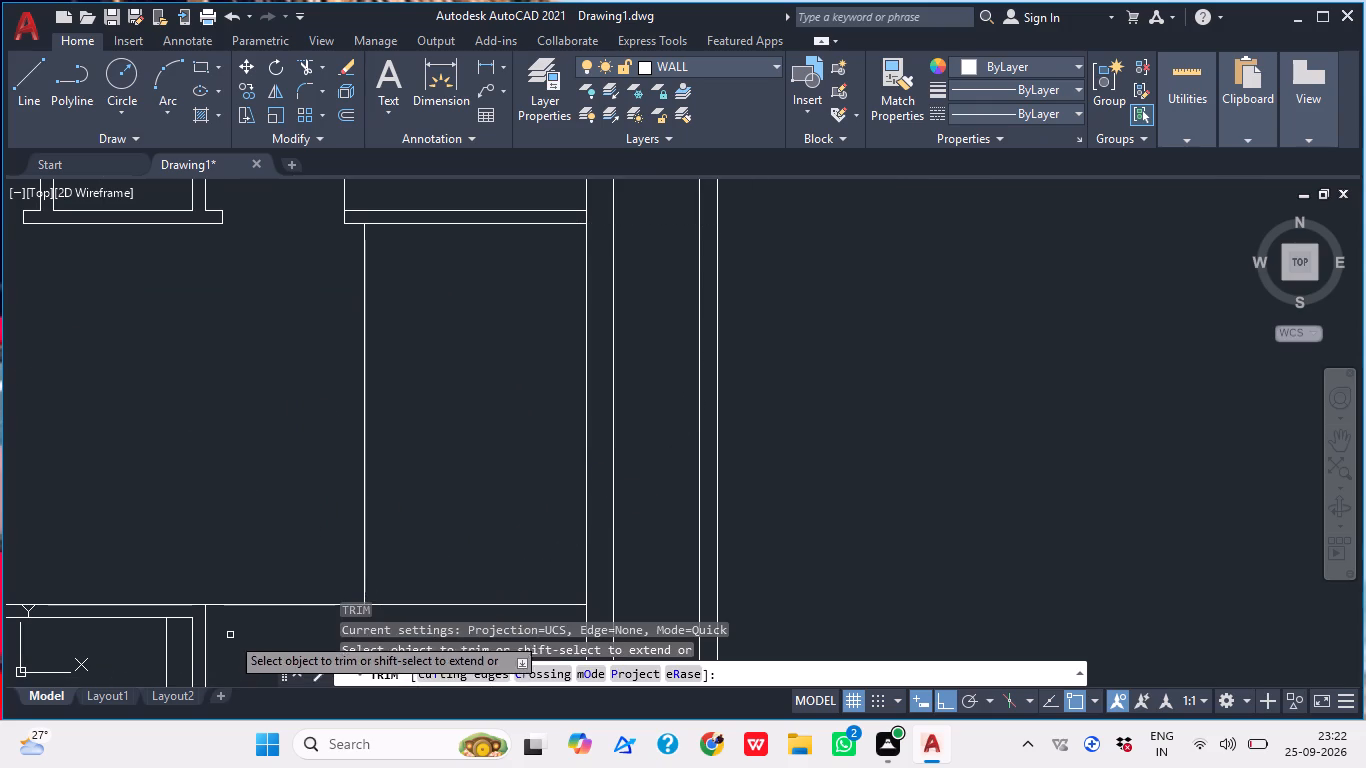
pyautogui.click(265, 615)
pyautogui.click(260, 593)
pyautogui.press('Escape')
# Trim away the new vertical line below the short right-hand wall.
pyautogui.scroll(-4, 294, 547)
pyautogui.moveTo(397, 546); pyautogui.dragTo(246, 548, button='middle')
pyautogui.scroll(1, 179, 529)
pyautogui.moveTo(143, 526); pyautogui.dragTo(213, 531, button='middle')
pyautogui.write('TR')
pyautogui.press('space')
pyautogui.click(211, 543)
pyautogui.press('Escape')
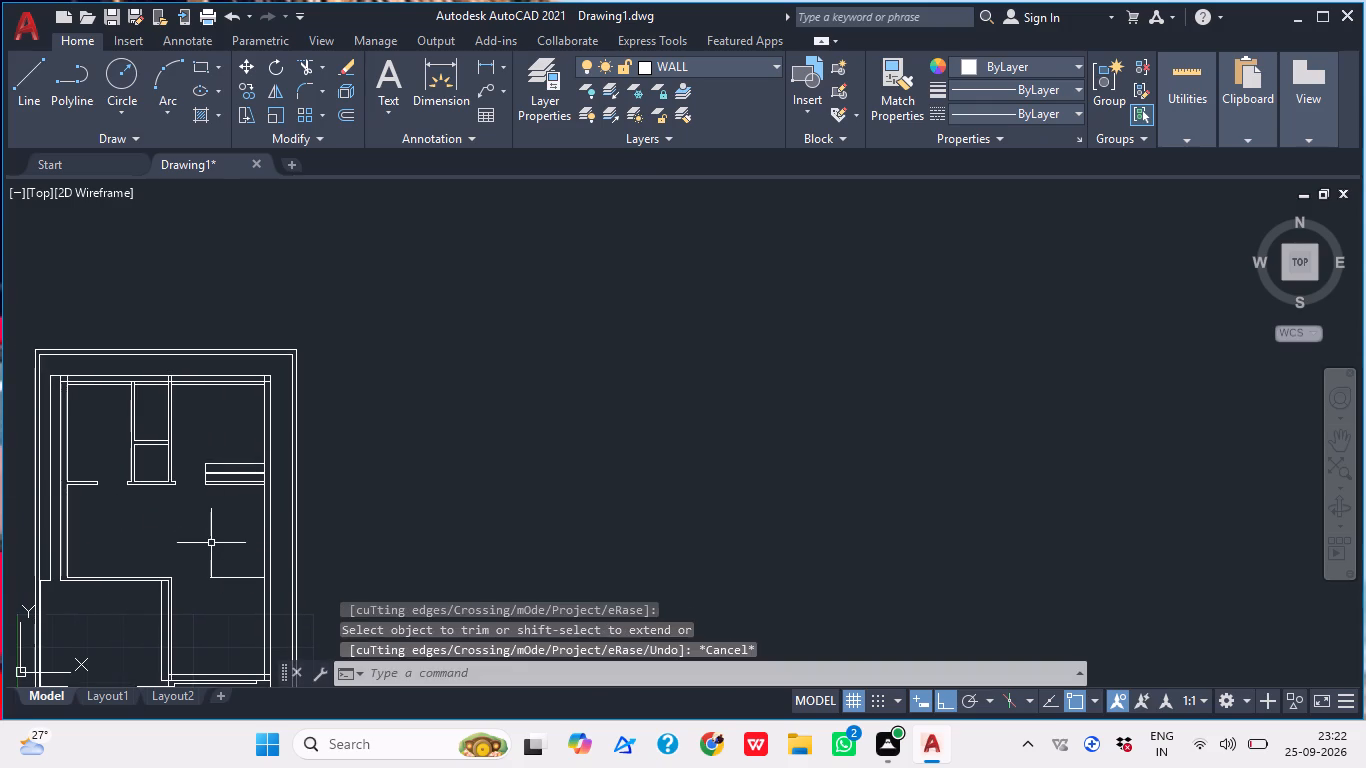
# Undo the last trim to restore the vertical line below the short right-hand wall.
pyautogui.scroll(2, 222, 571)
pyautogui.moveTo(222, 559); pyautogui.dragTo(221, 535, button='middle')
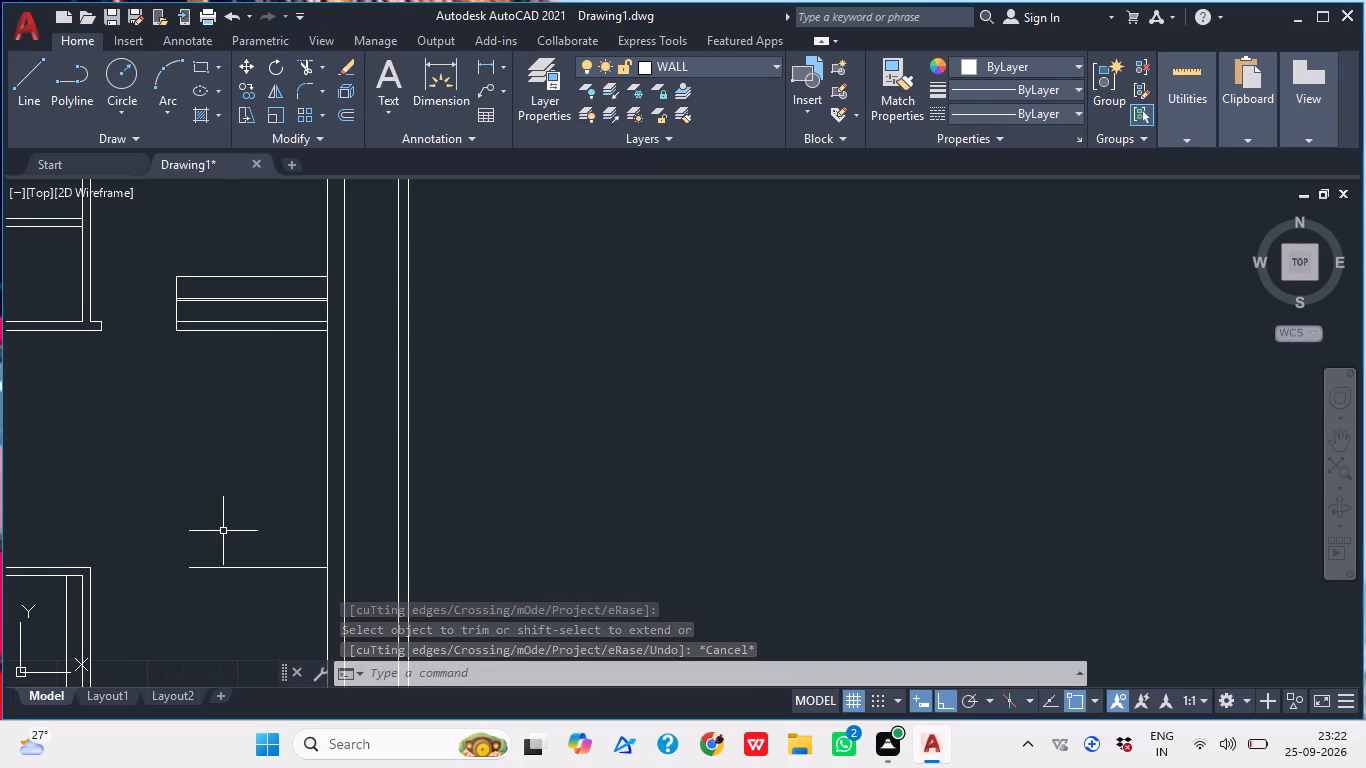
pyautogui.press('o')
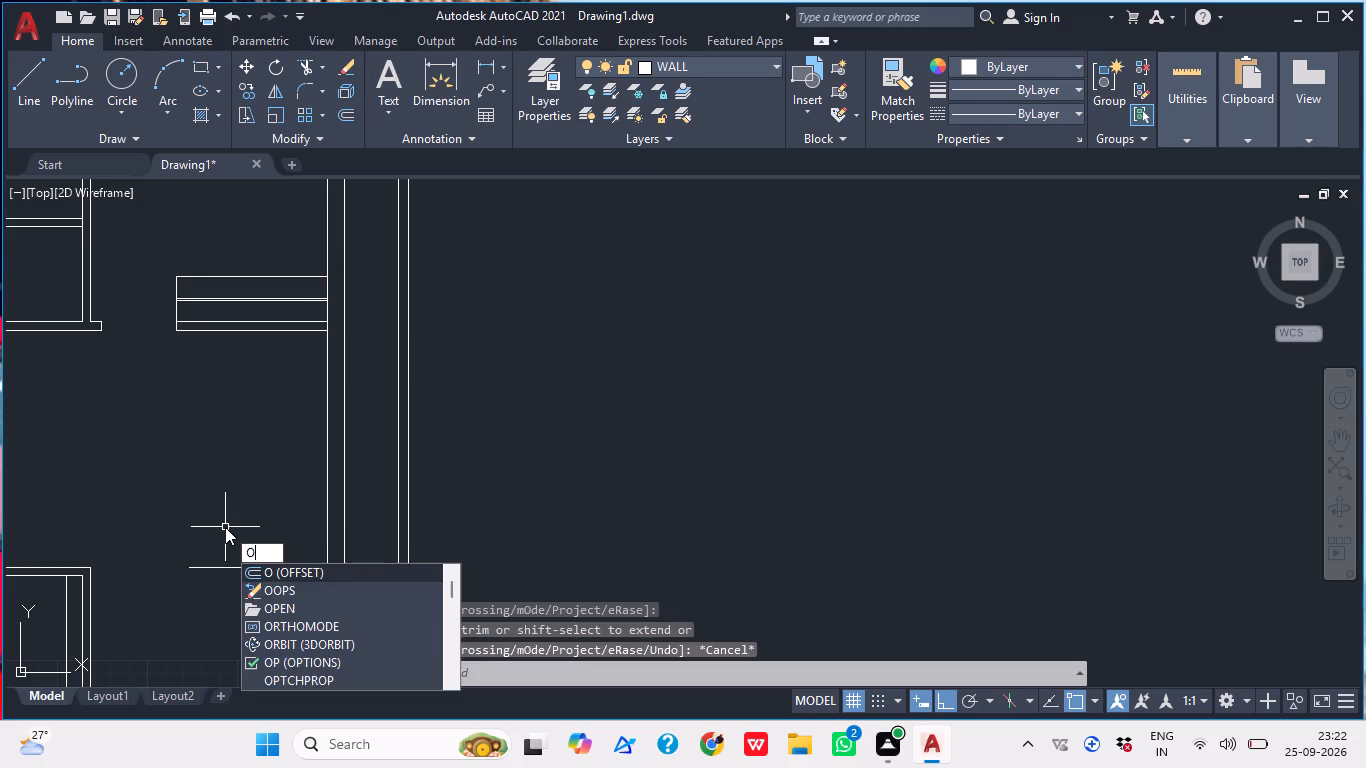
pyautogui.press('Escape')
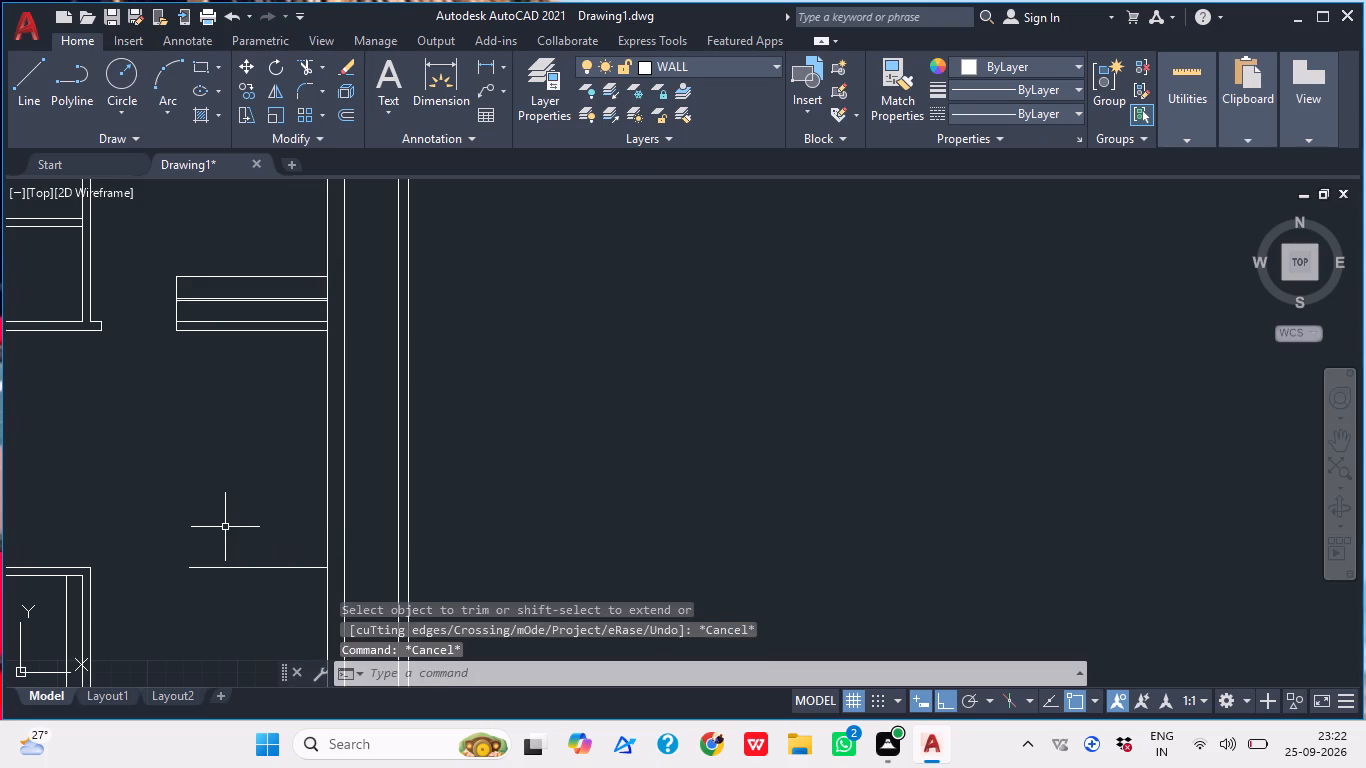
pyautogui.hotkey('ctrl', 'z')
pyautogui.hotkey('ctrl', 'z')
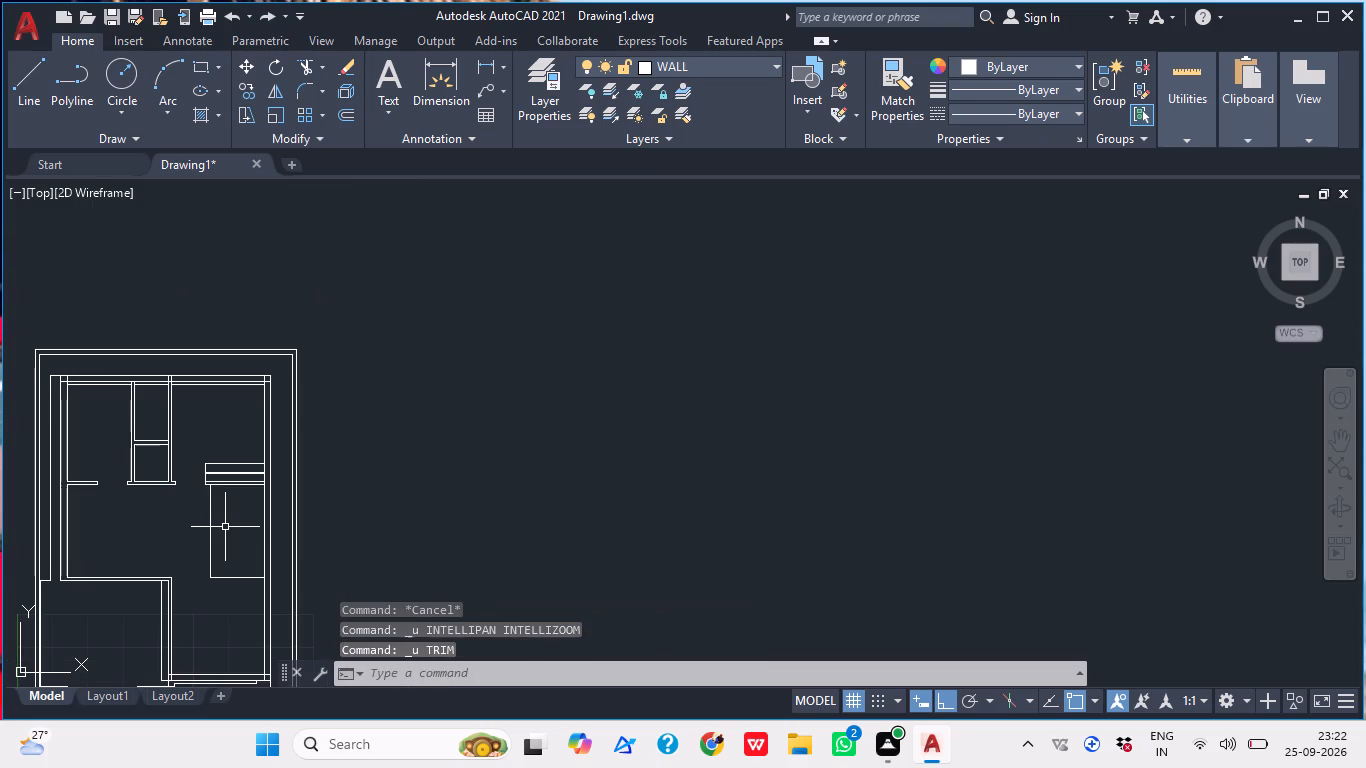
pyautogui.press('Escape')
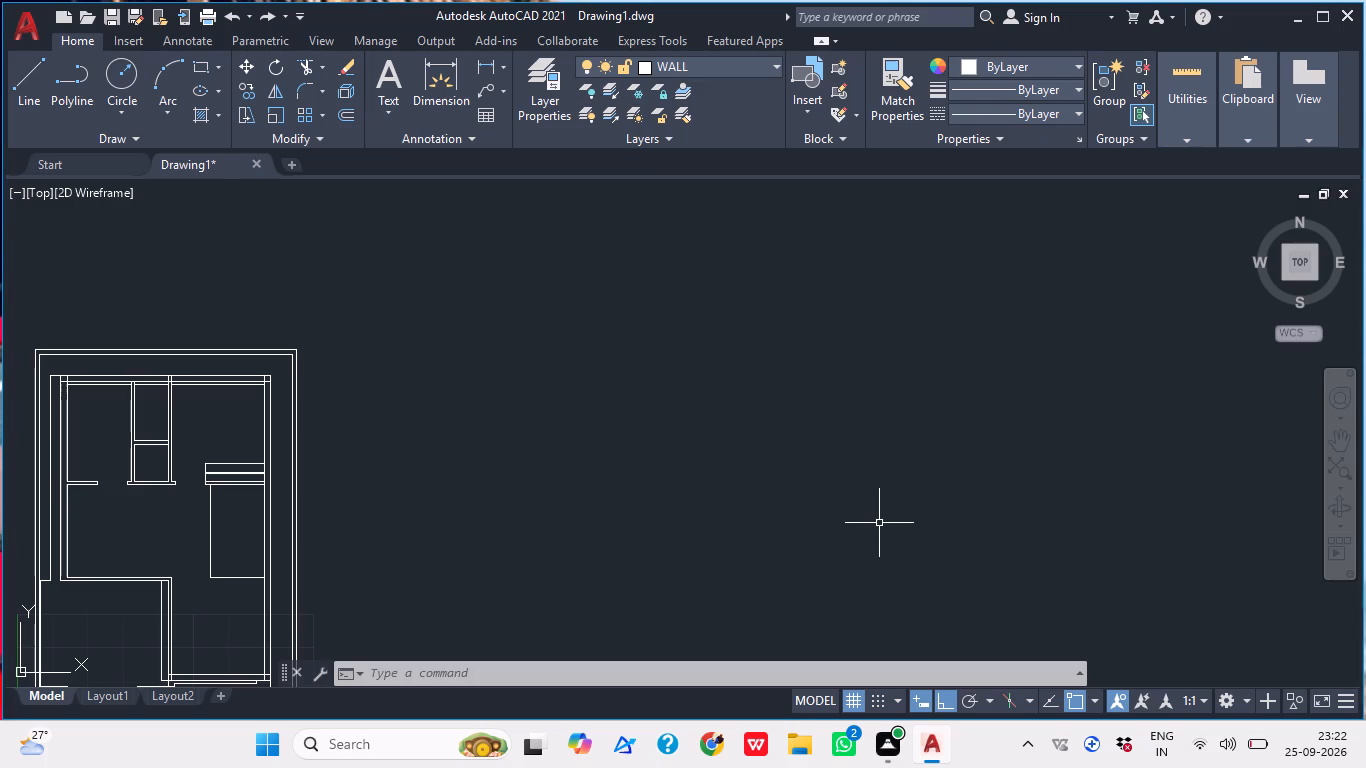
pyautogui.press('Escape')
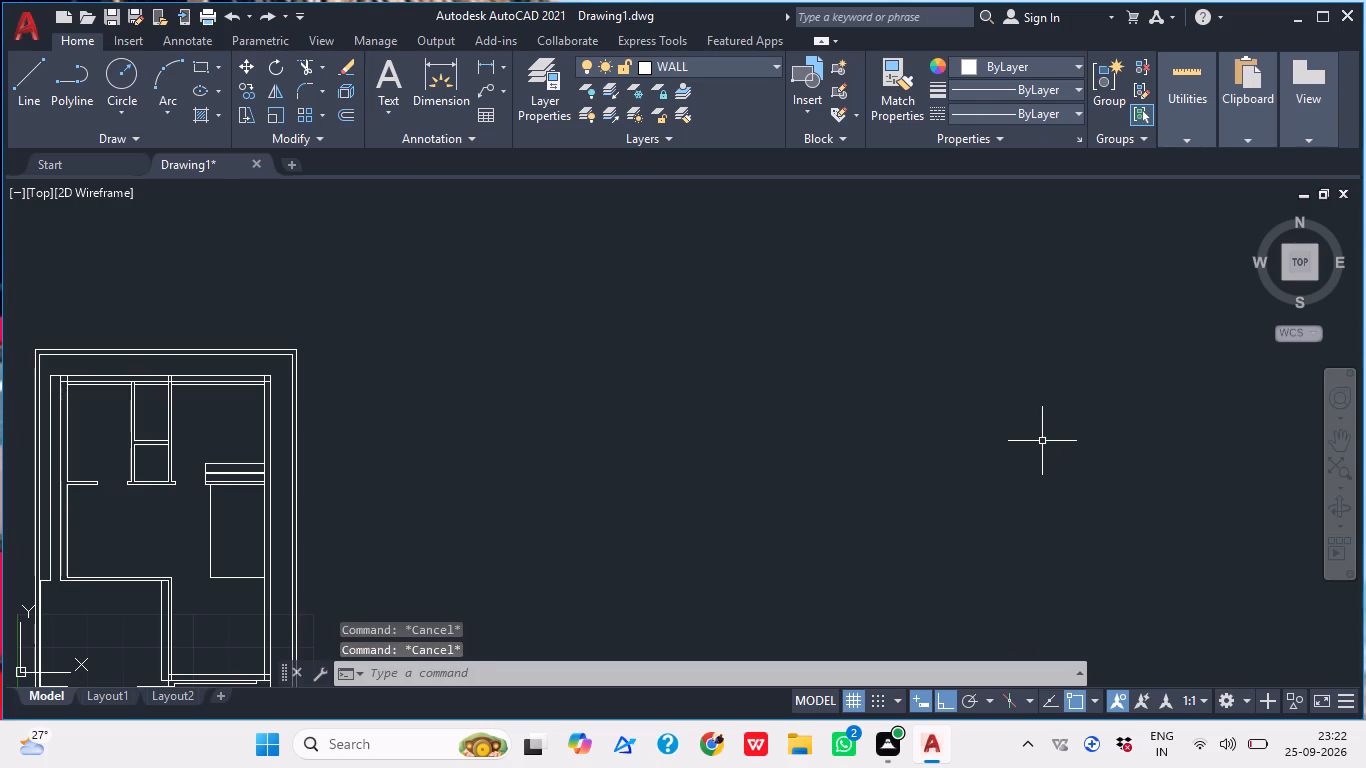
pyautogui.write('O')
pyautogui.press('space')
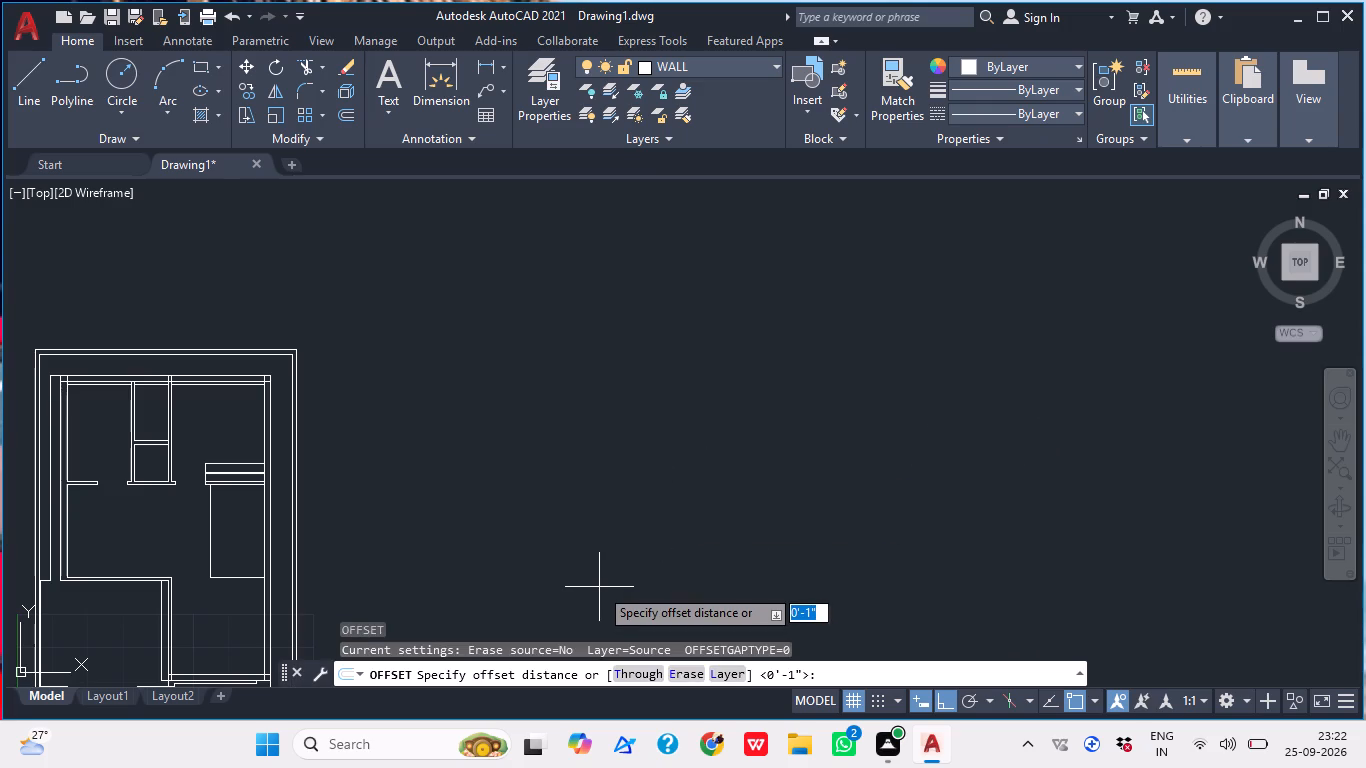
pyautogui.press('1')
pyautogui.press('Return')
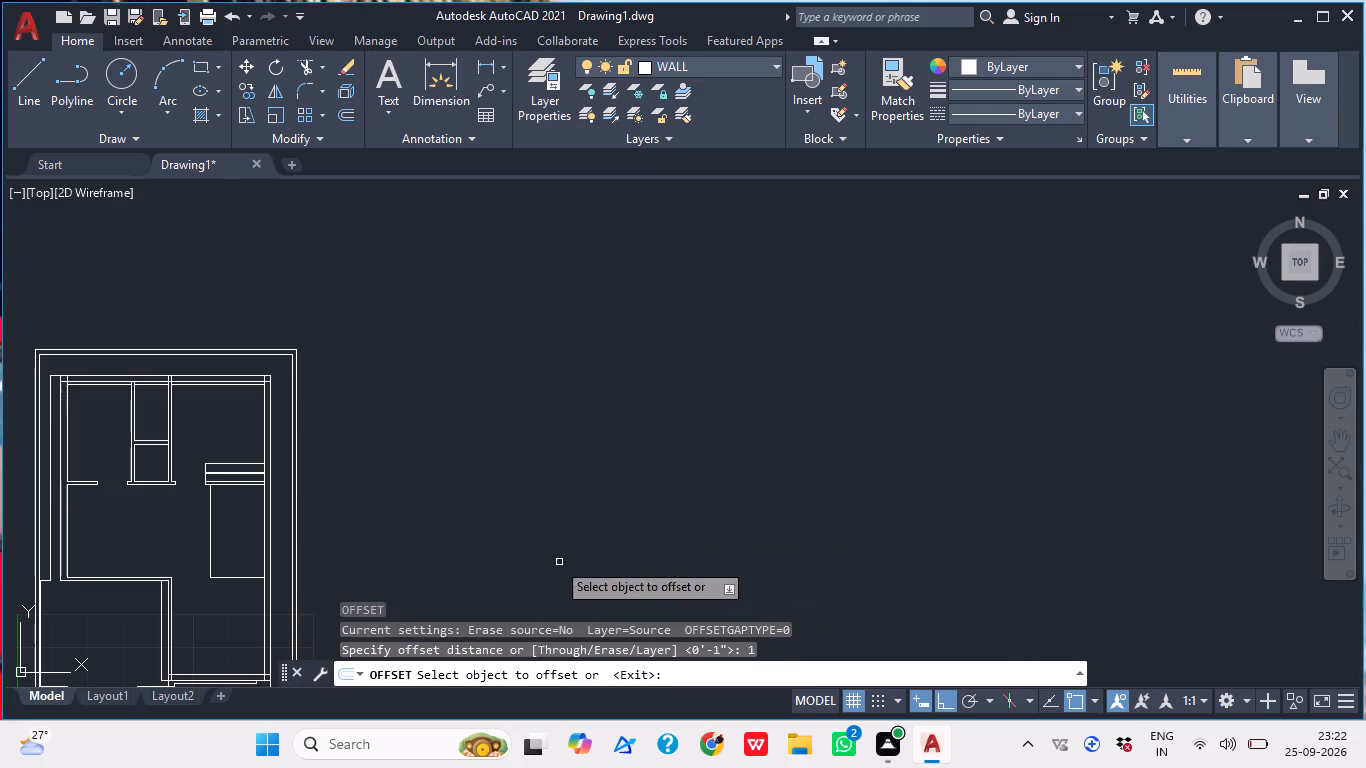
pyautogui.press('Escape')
# Offset the vertical line 1' toward the right outer wall, and offset that copy another 1' the same way.
pyautogui.write("O 1'")
pyautogui.press('Return')
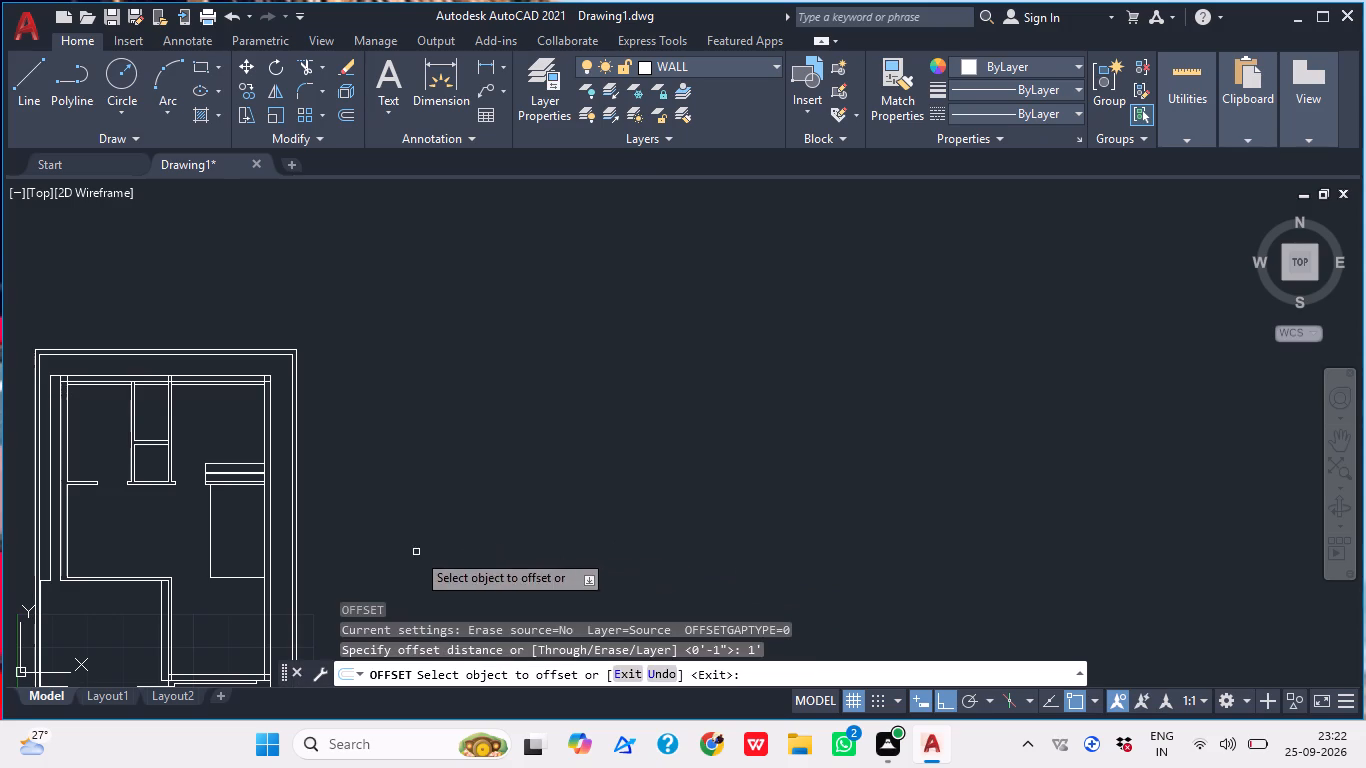
pyautogui.scroll(2, 230, 523)
pyautogui.middleClick(198, 565)
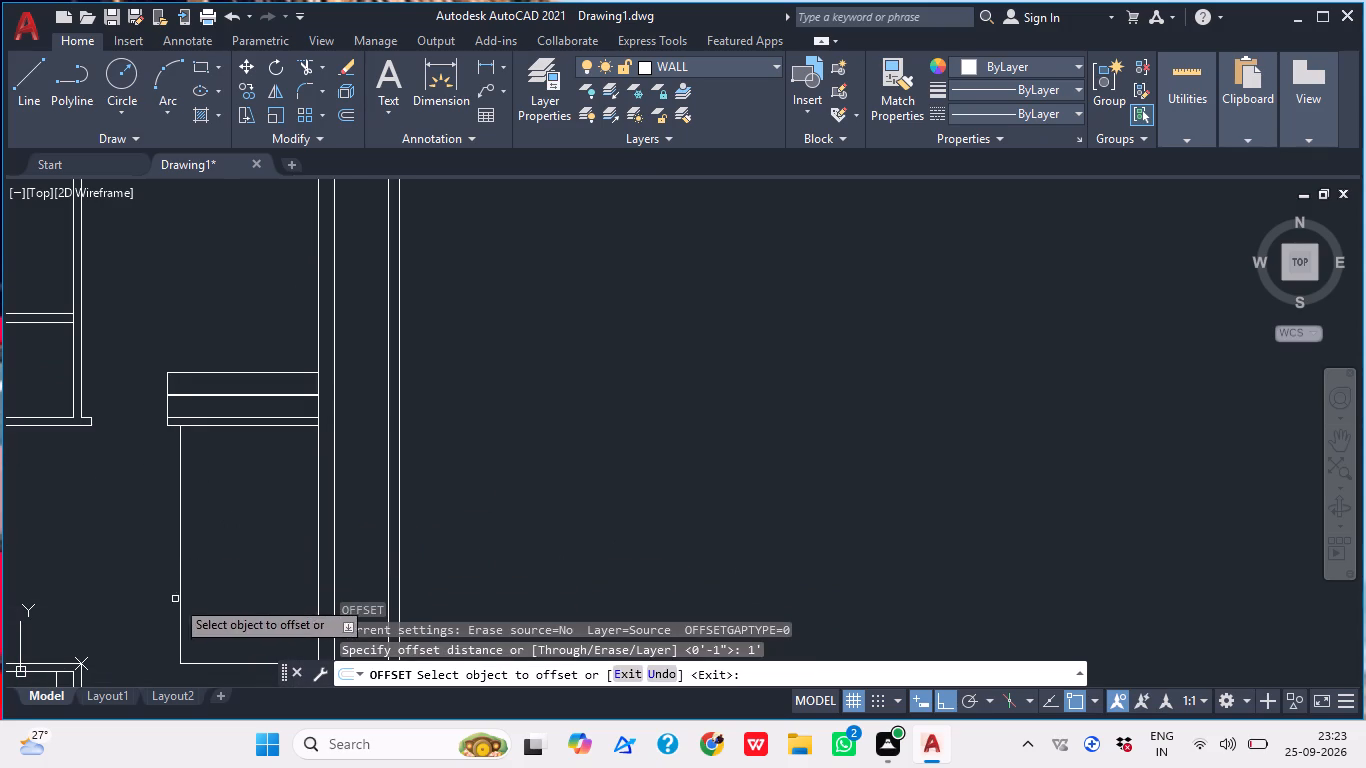
pyautogui.click(180, 595)
pyautogui.moveTo(206, 595); pyautogui.dragTo(216, 595)
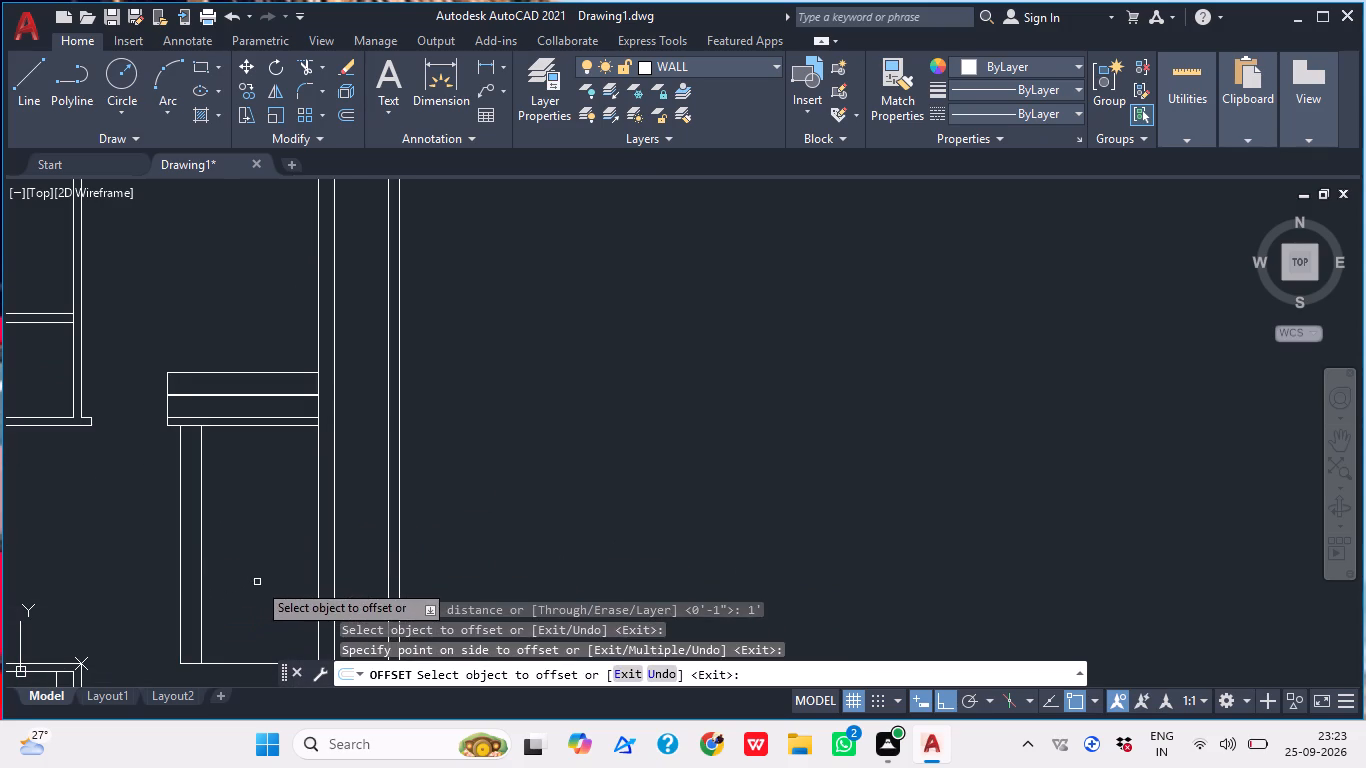
pyautogui.press('space')
pyautogui.press('space')
pyautogui.press('space')
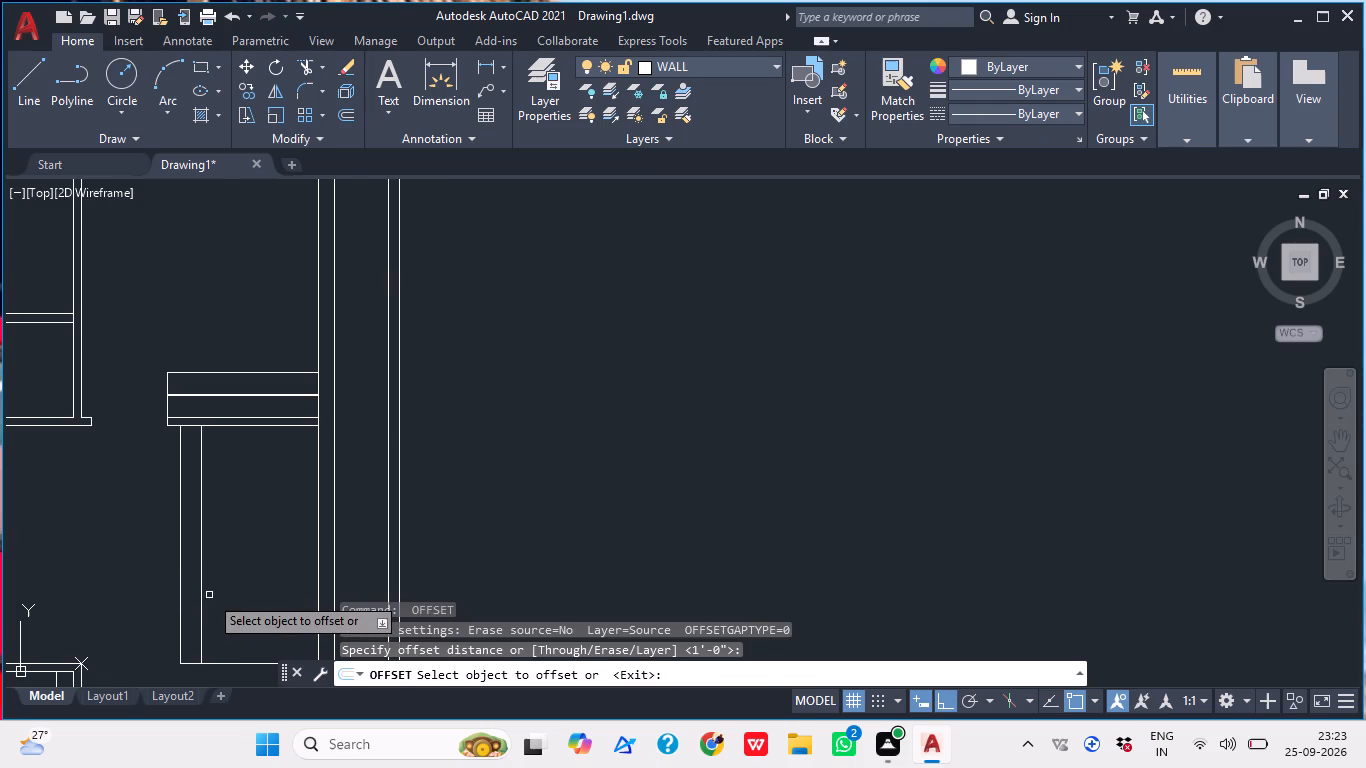
pyautogui.click(201, 597)
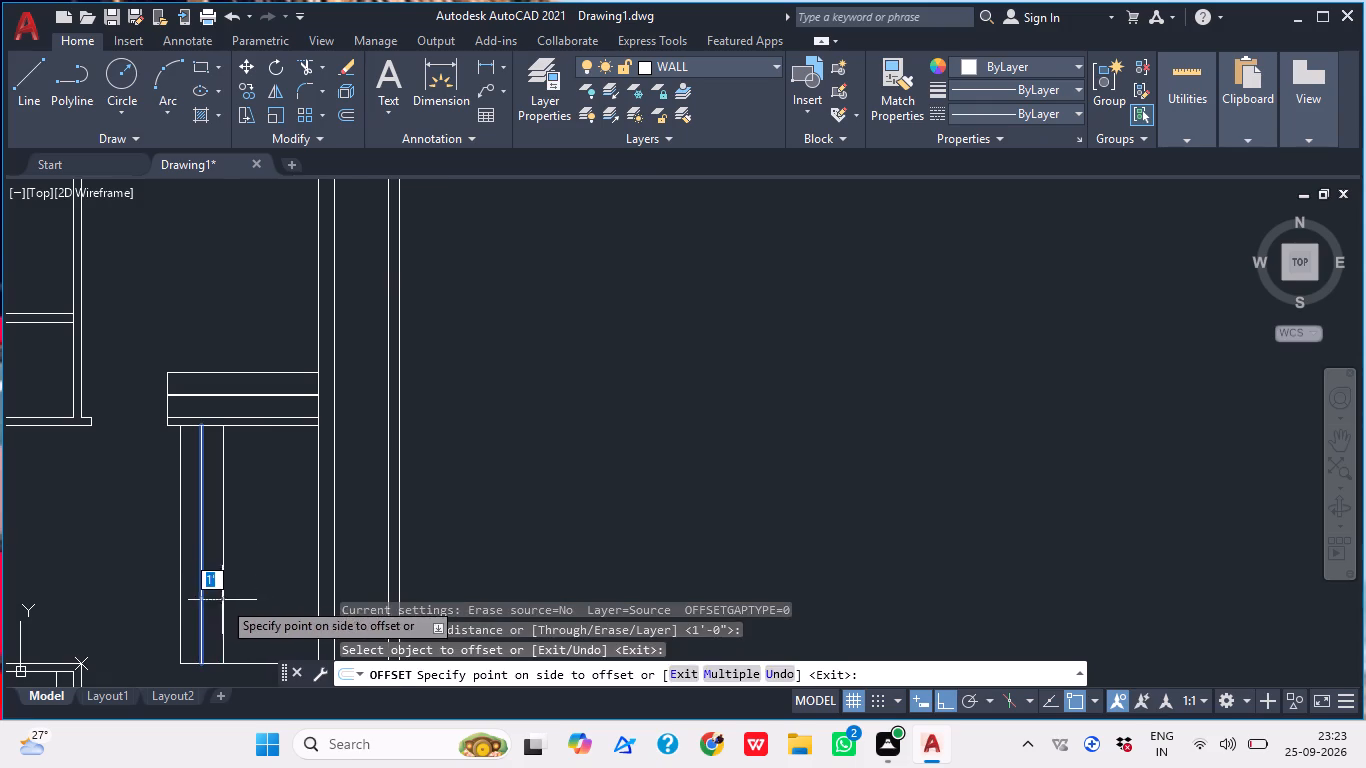
pyautogui.moveTo(227, 598); pyautogui.dragTo(255, 598)
pyautogui.press('n')
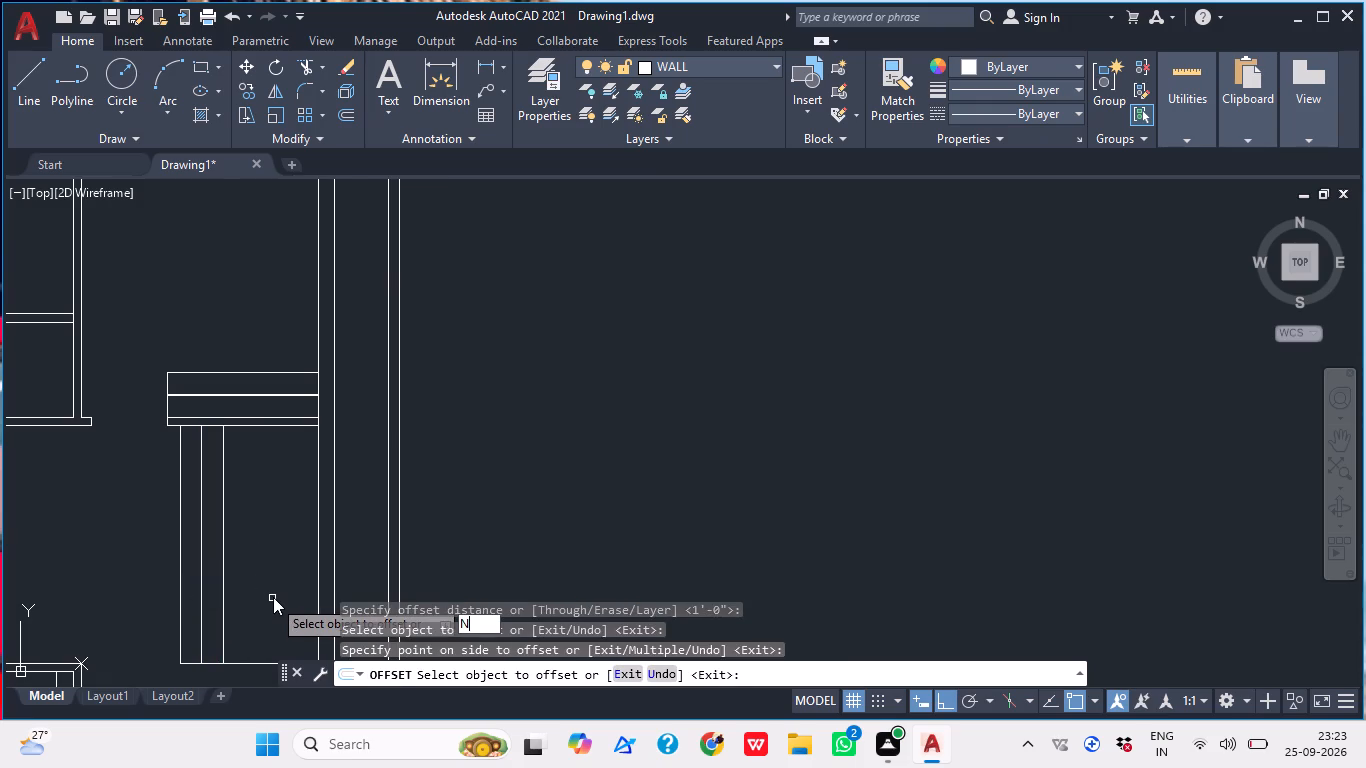
pyautogui.press('Escape')
# Add two more vertical lines toward the right outer wall, offsetting 1' from the last copy each time.
pyautogui.press('space')
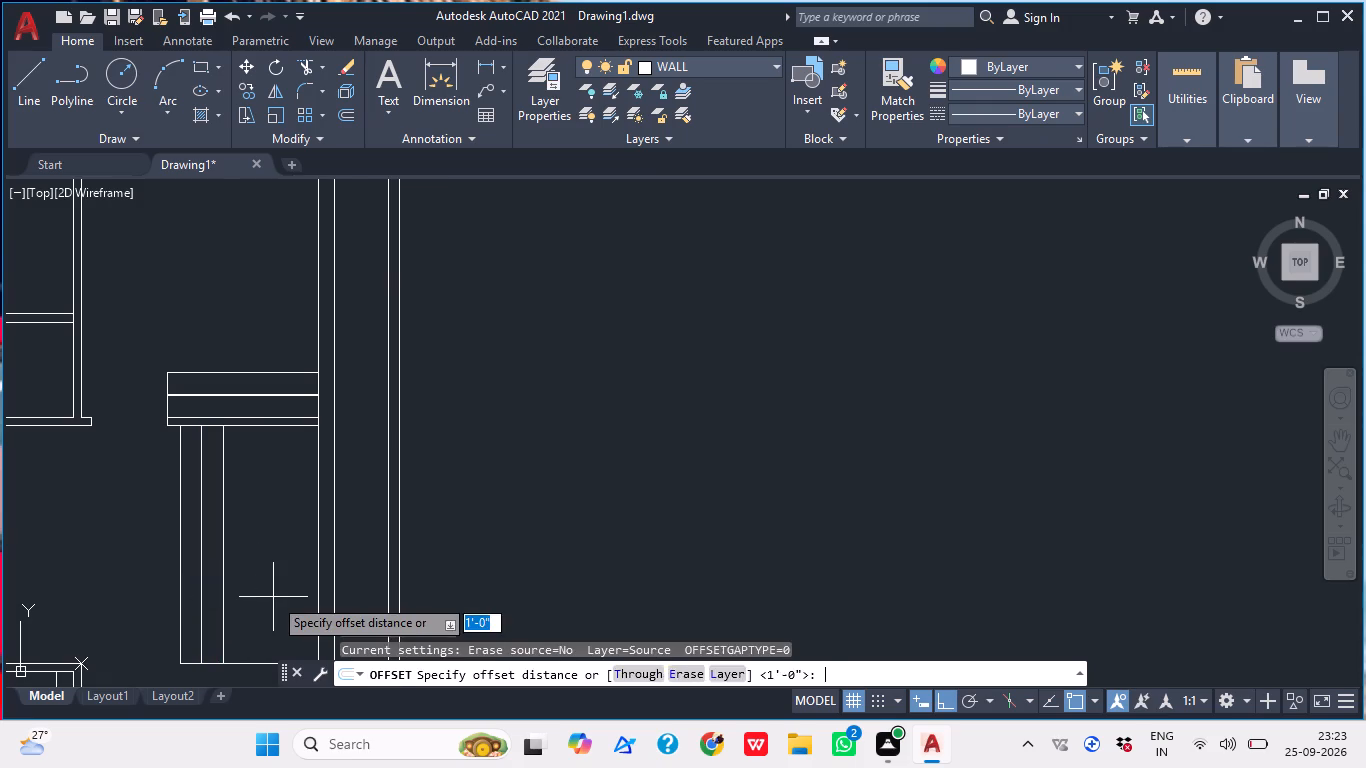
pyautogui.press('space')
pyautogui.click(224, 615)
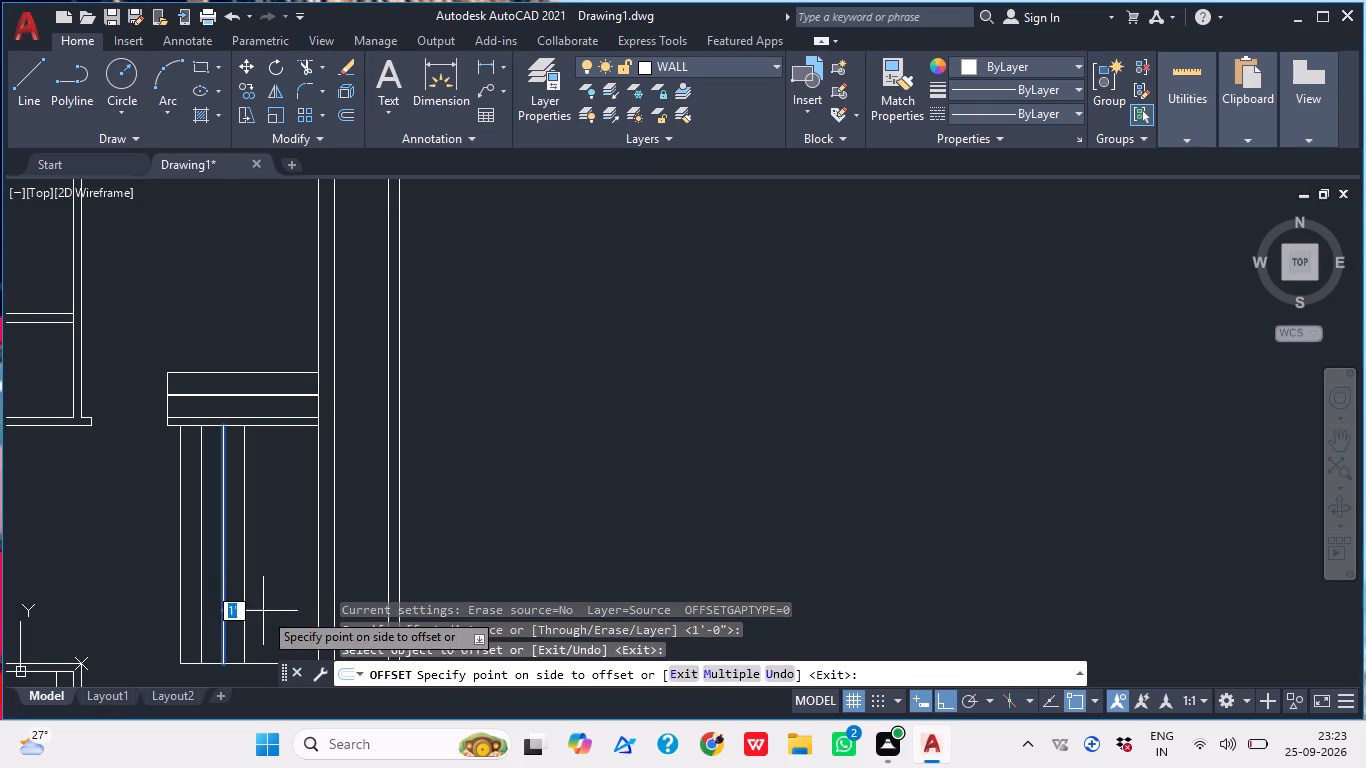
pyautogui.click(263, 611)
pyautogui.press('space')
pyautogui.press('space')
pyautogui.press('space')
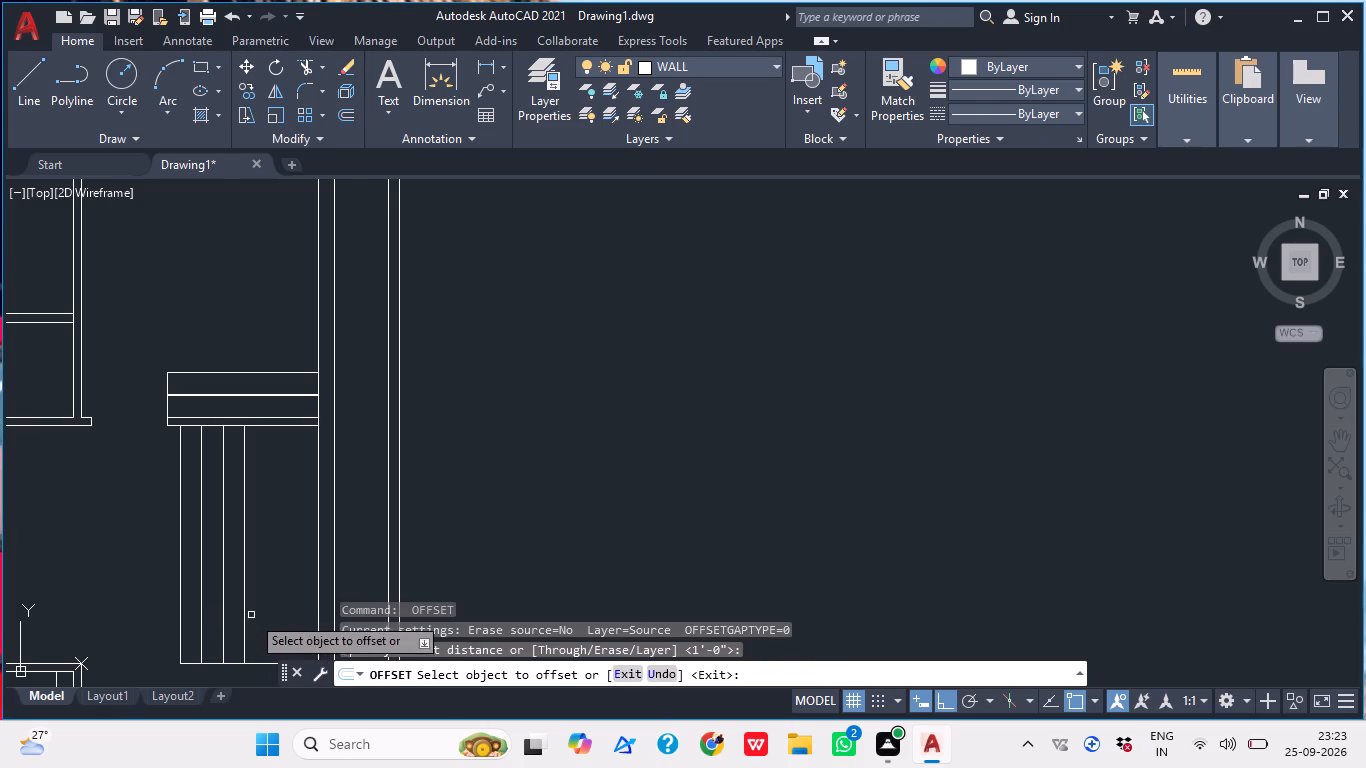
pyautogui.click(245, 610)
pyautogui.click(271, 612)
pyautogui.press('space')
pyautogui.press('space')
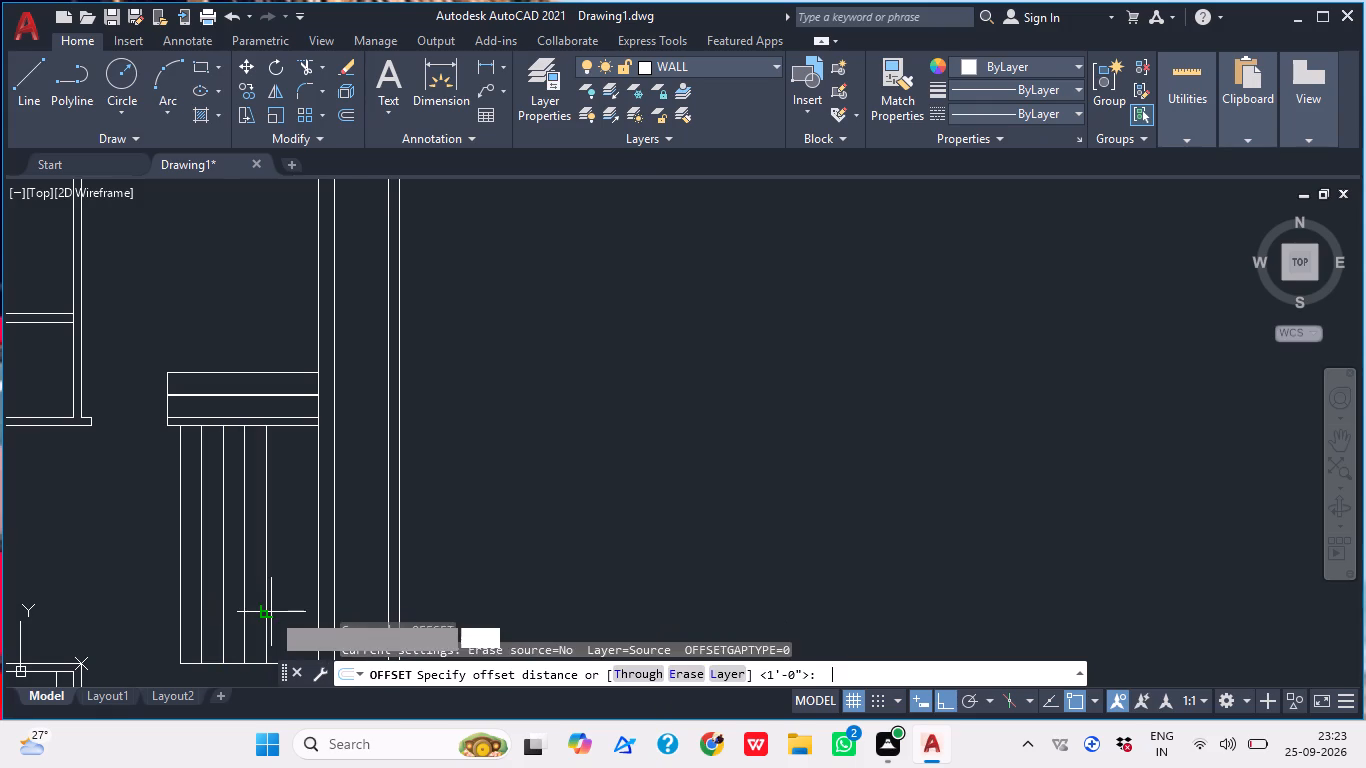
pyautogui.press('Escape')
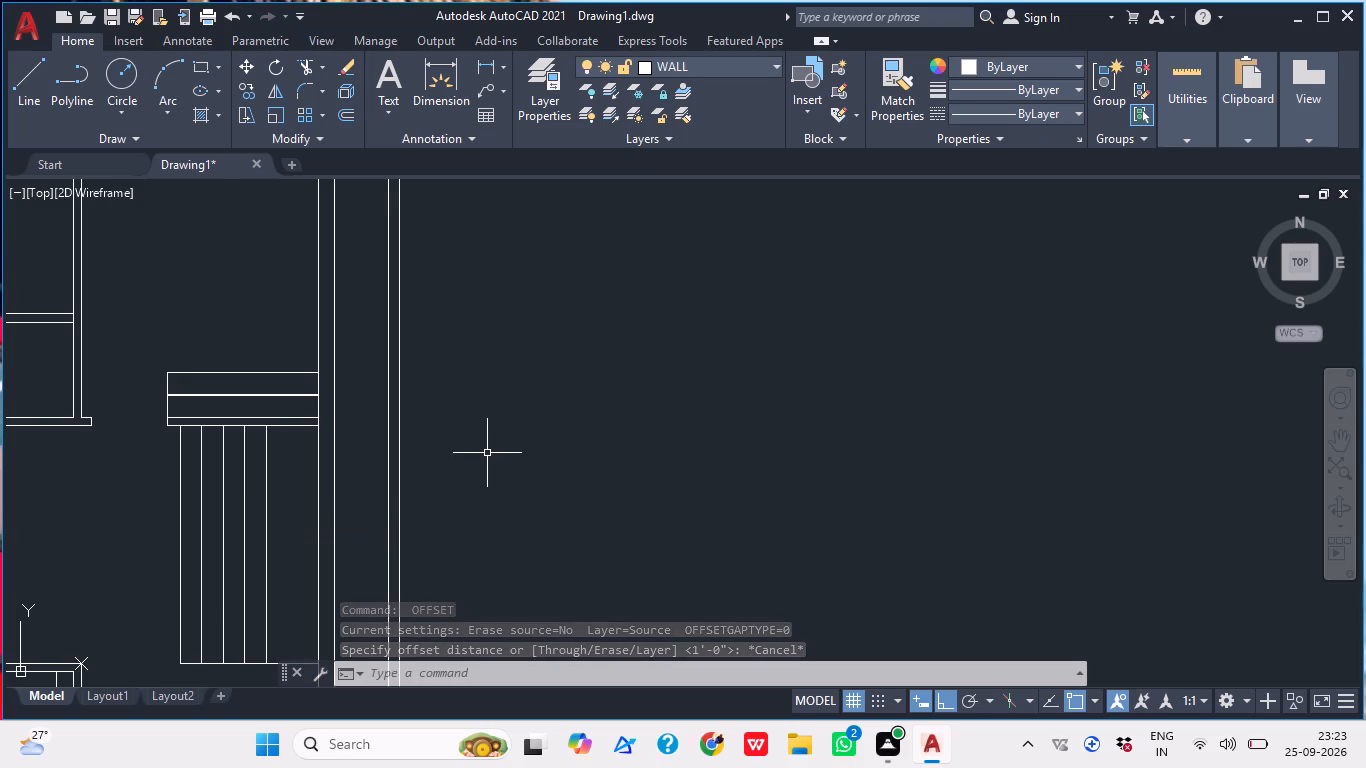
pyautogui.press('Escape')
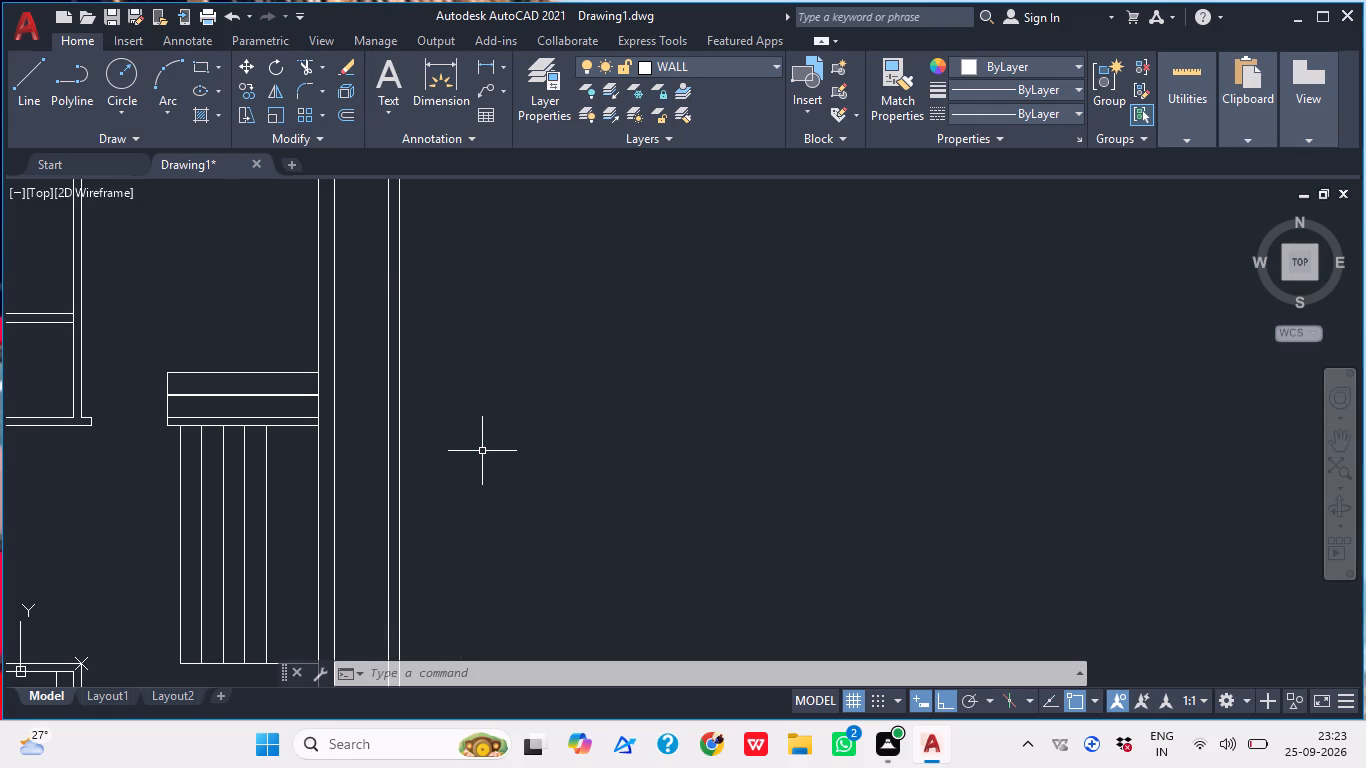
# Offset the horizontal line above the vertical tread lines 3' downward and the horizontal line closing them below 3' upward.
pyautogui.press('o')
pyautogui.press('Return')
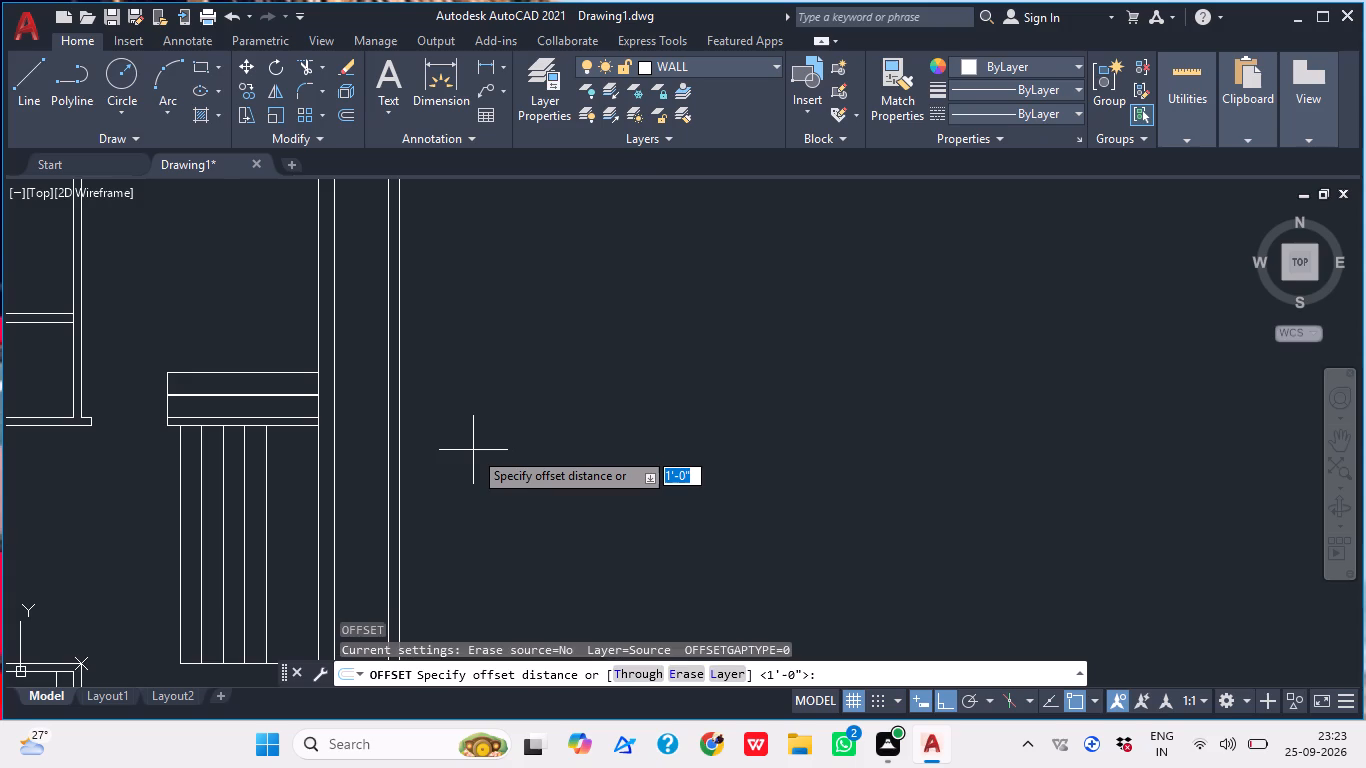
pyautogui.press('3')
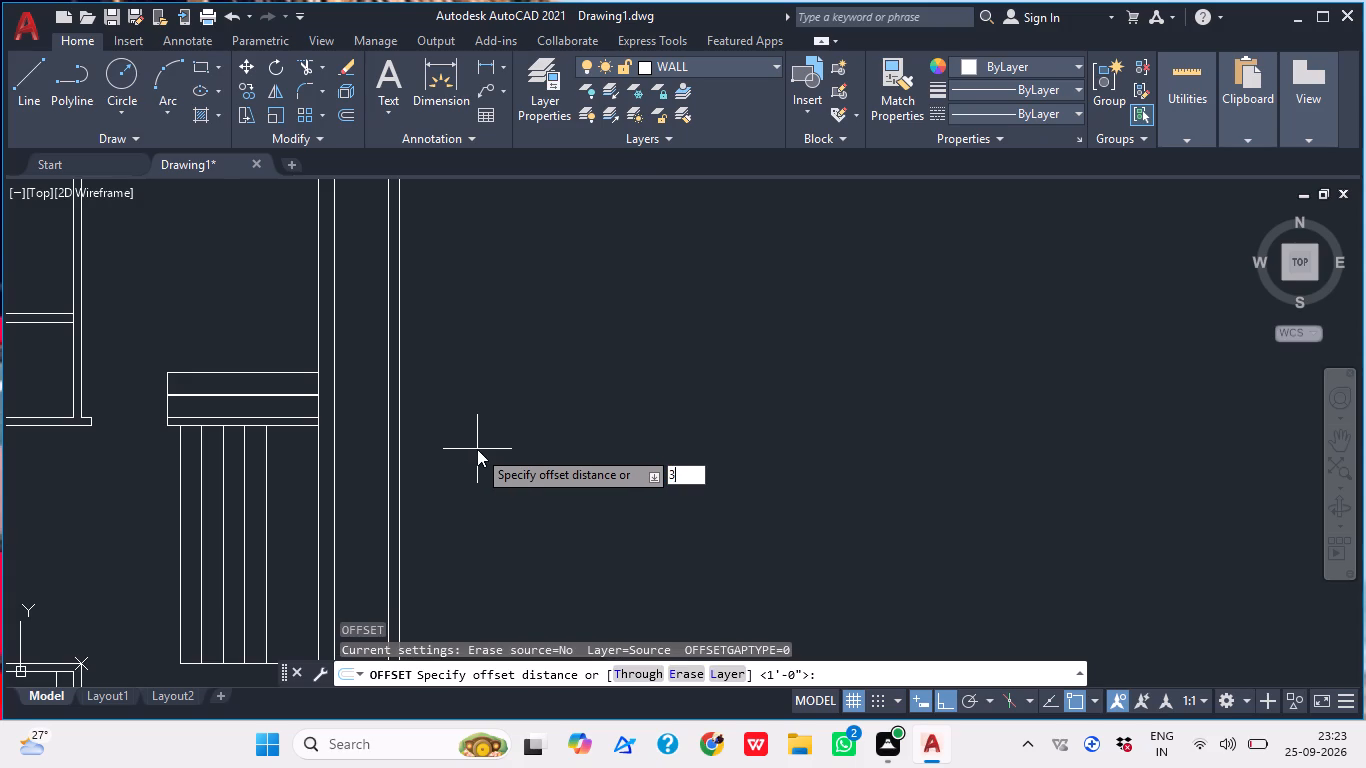
pyautogui.press("'")
pyautogui.press('Return')
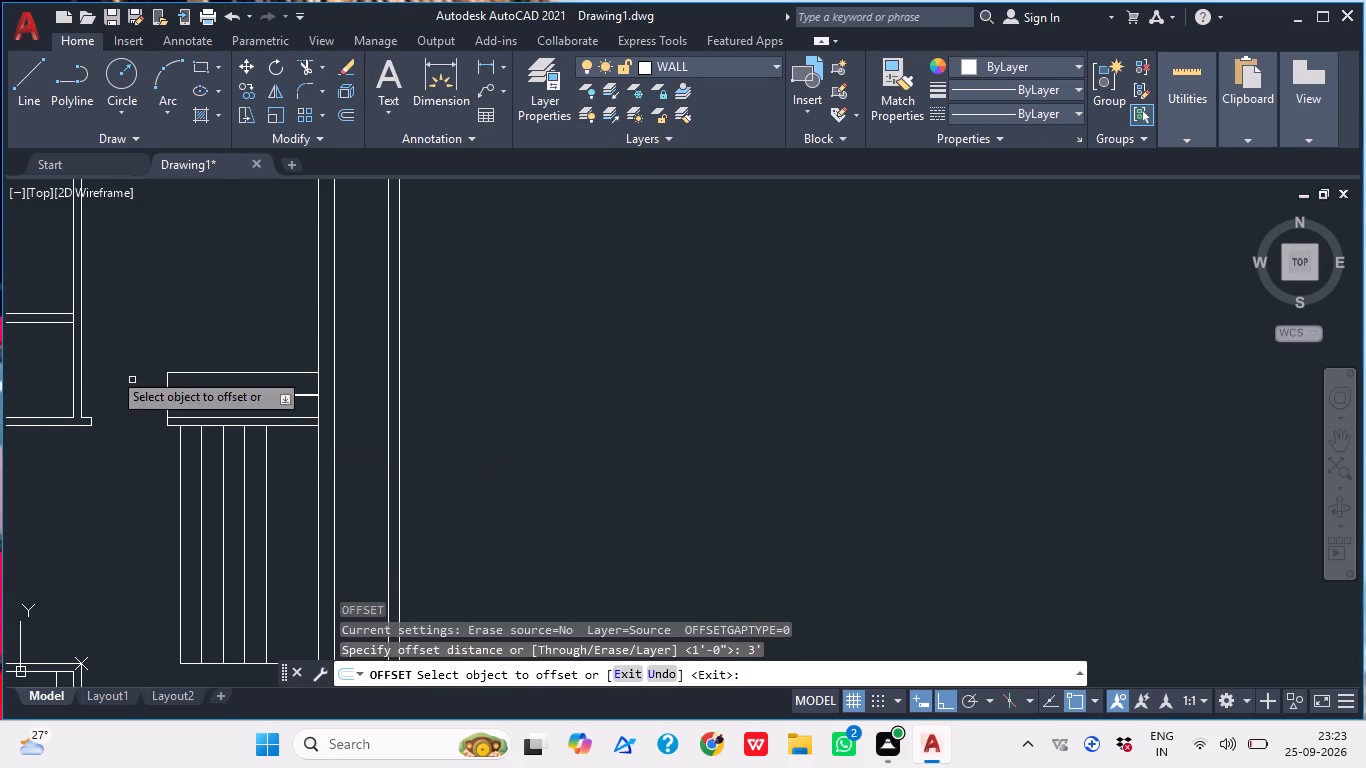
pyautogui.click(274, 426)
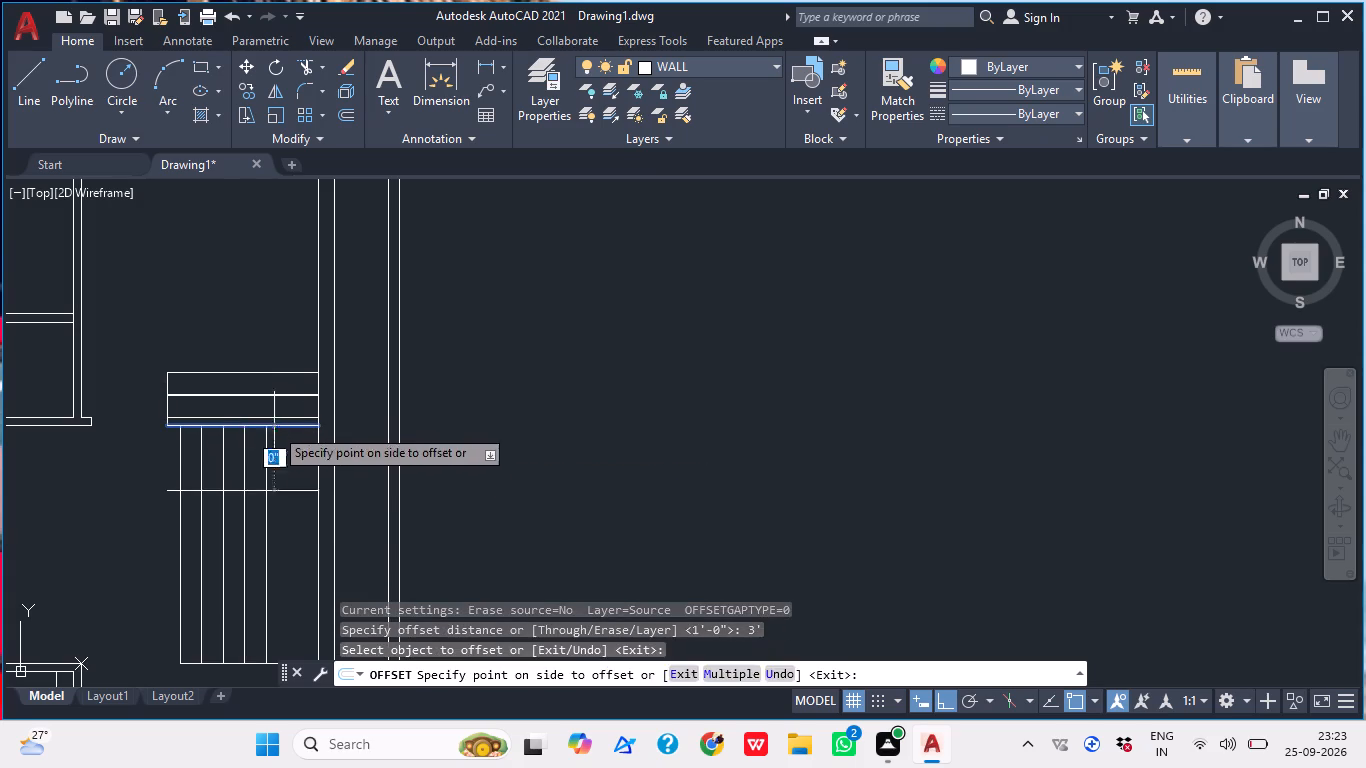
pyautogui.click(288, 528)
pyautogui.moveTo(310, 543); pyautogui.dragTo(295, 450, button='middle')
pyautogui.click(282, 571)
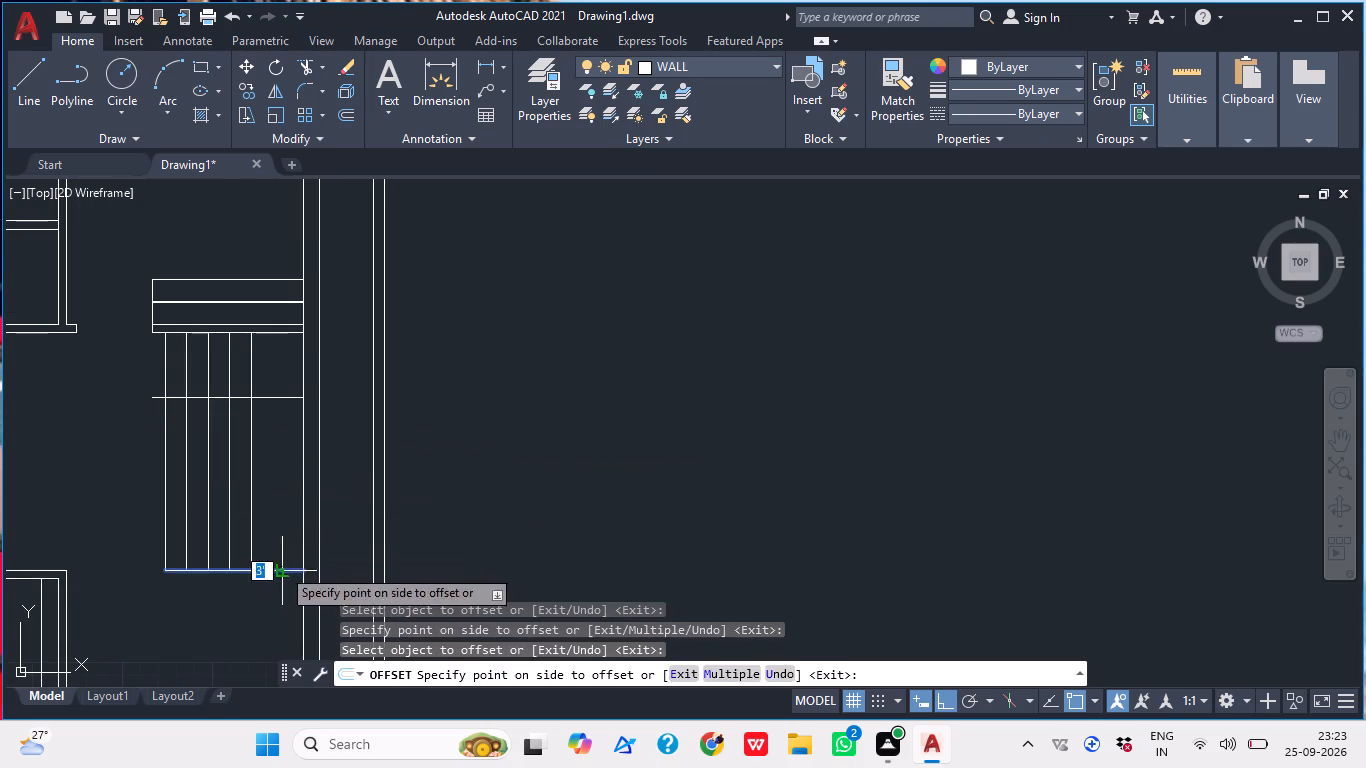
pyautogui.click(281, 524)
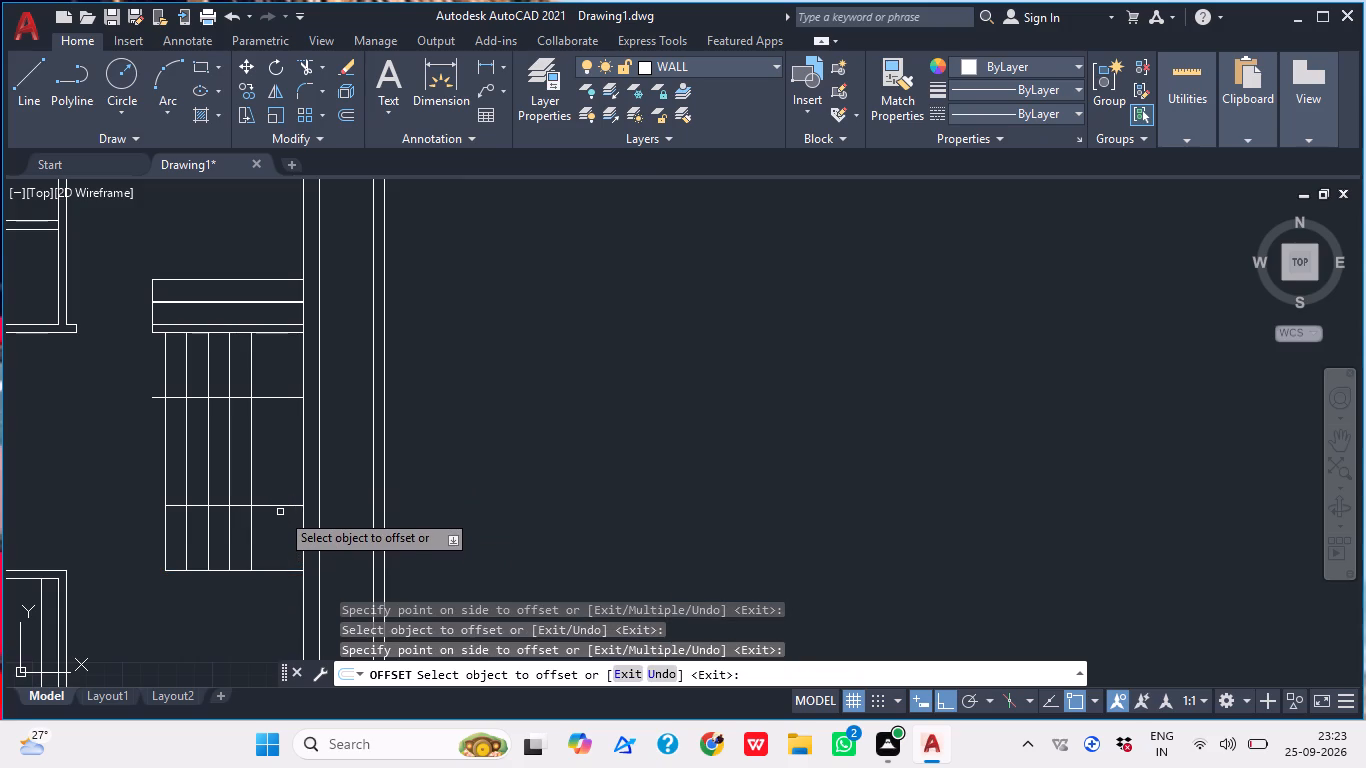
pyautogui.press('Escape')
# Start the Trim command for the crossing lines in the stair area.
pyautogui.write('TR')
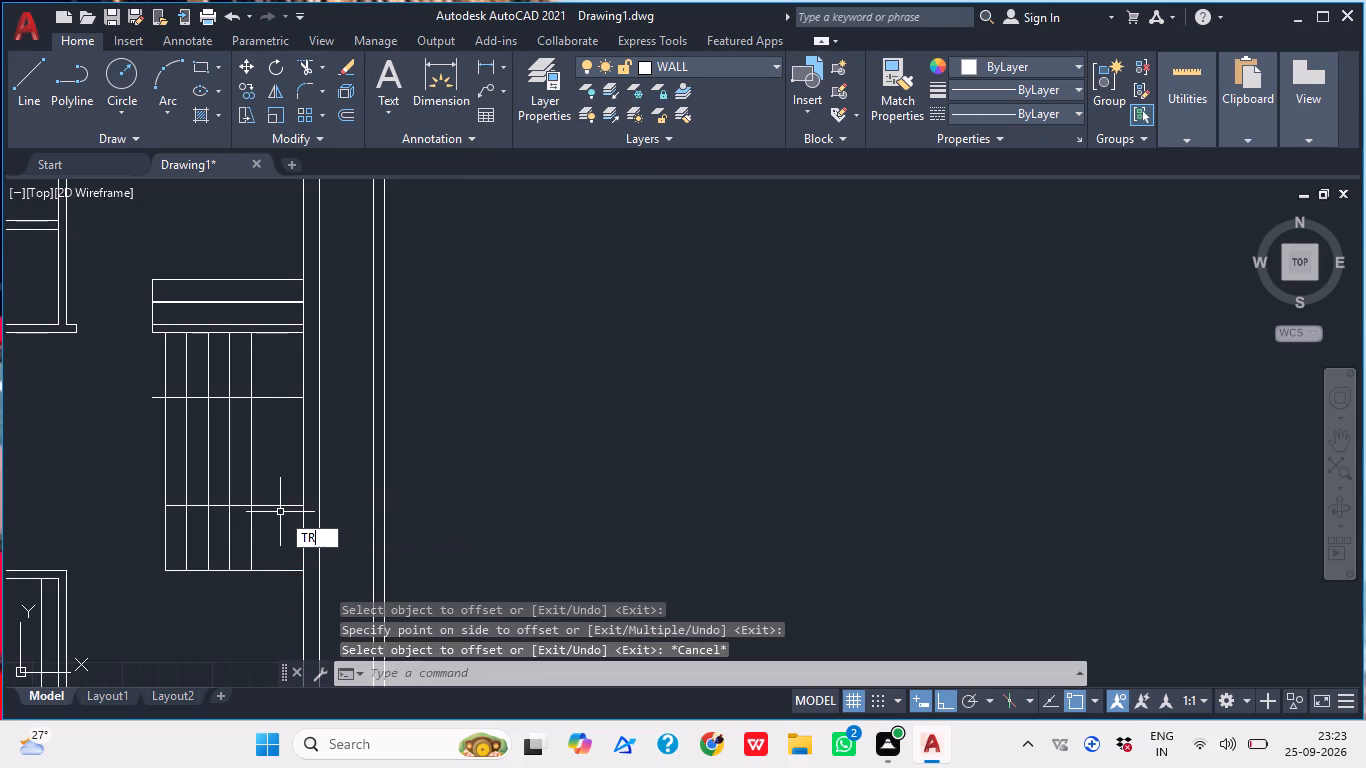
pyautogui.press('Return')
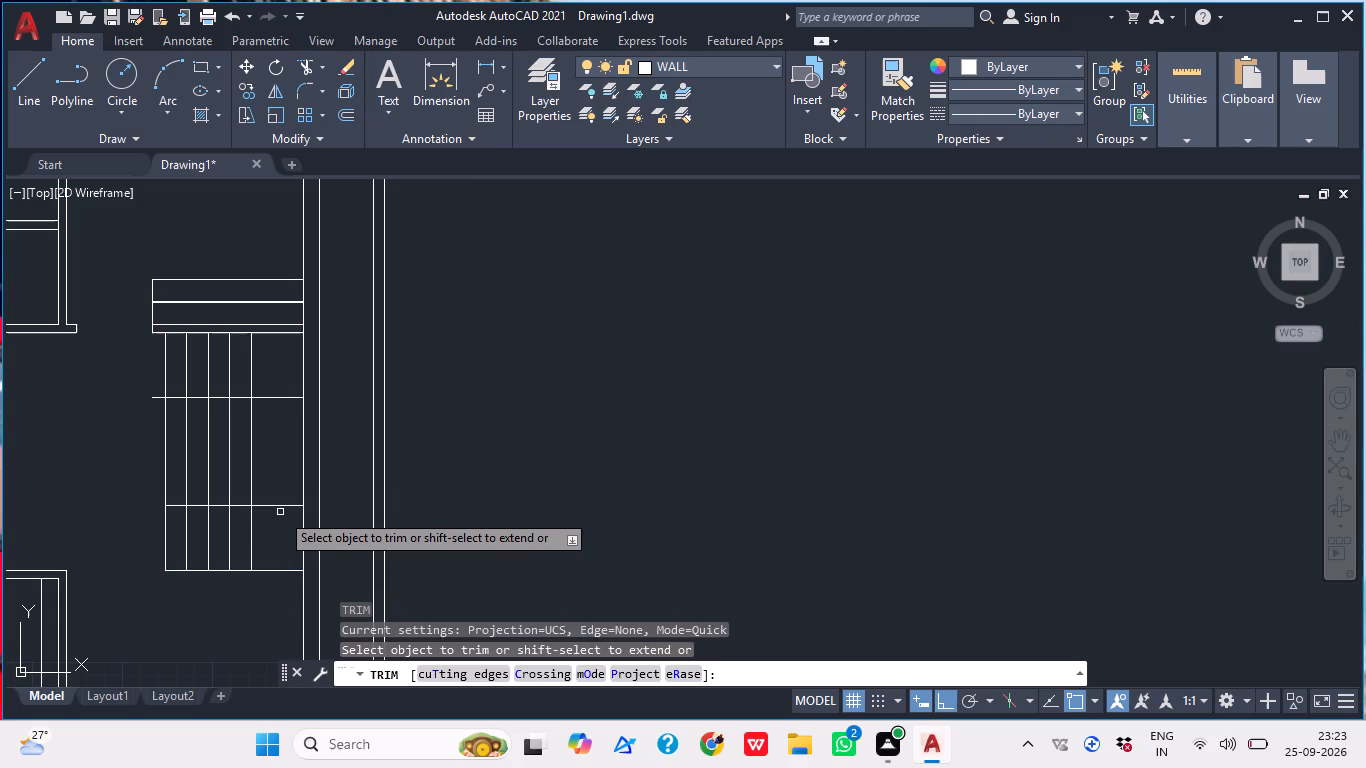
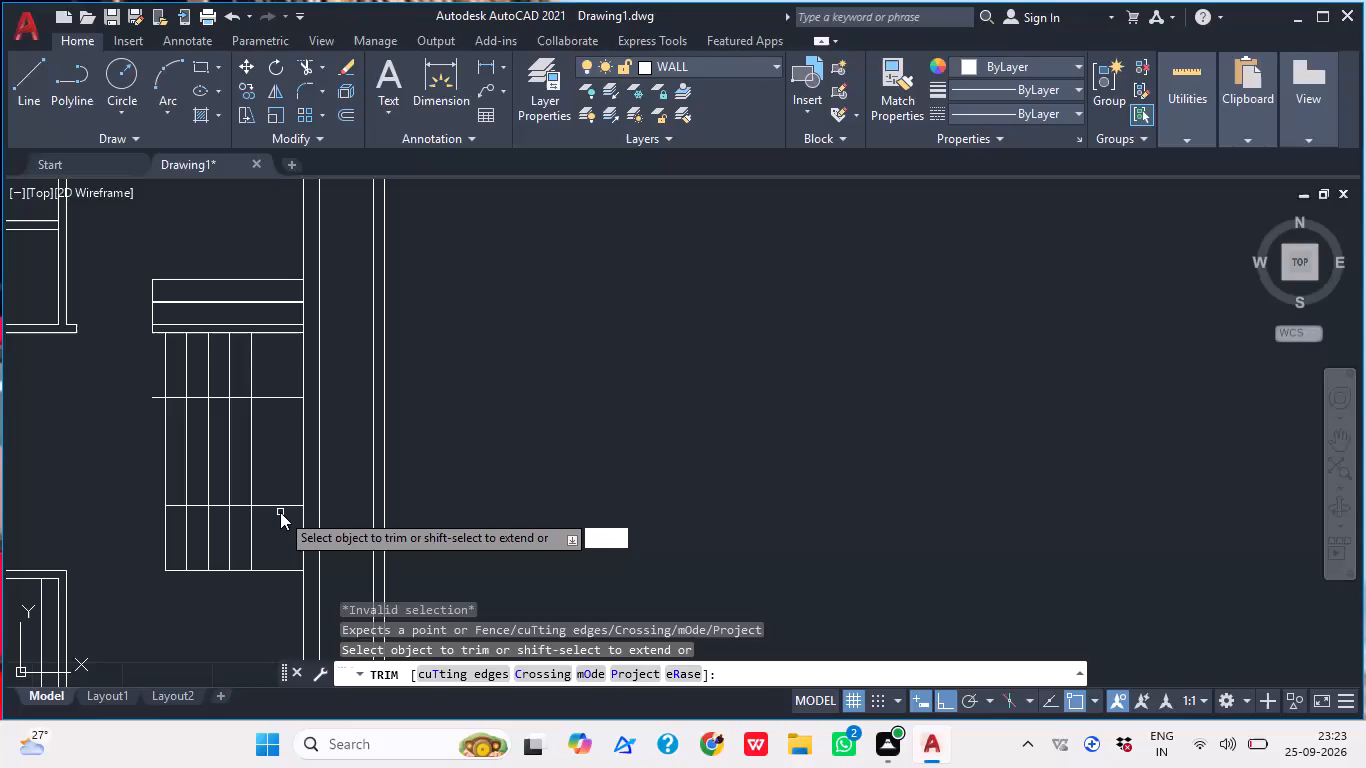
# Leave the Trim command and undo the 3' offset cross lines over the stair treads.
pyautogui.press('Escape')
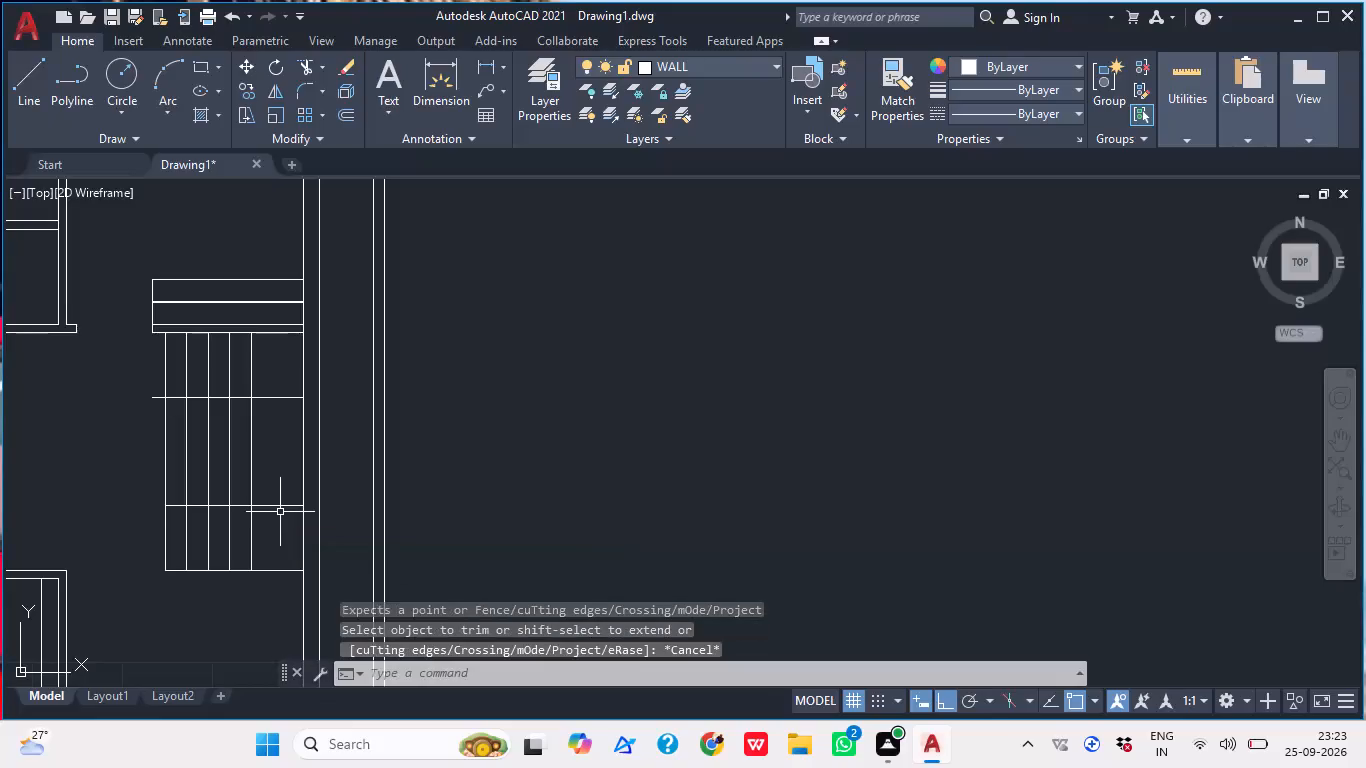
pyautogui.hotkey('ctrl', 'z')
pyautogui.hotkey('ctrl', 'z')
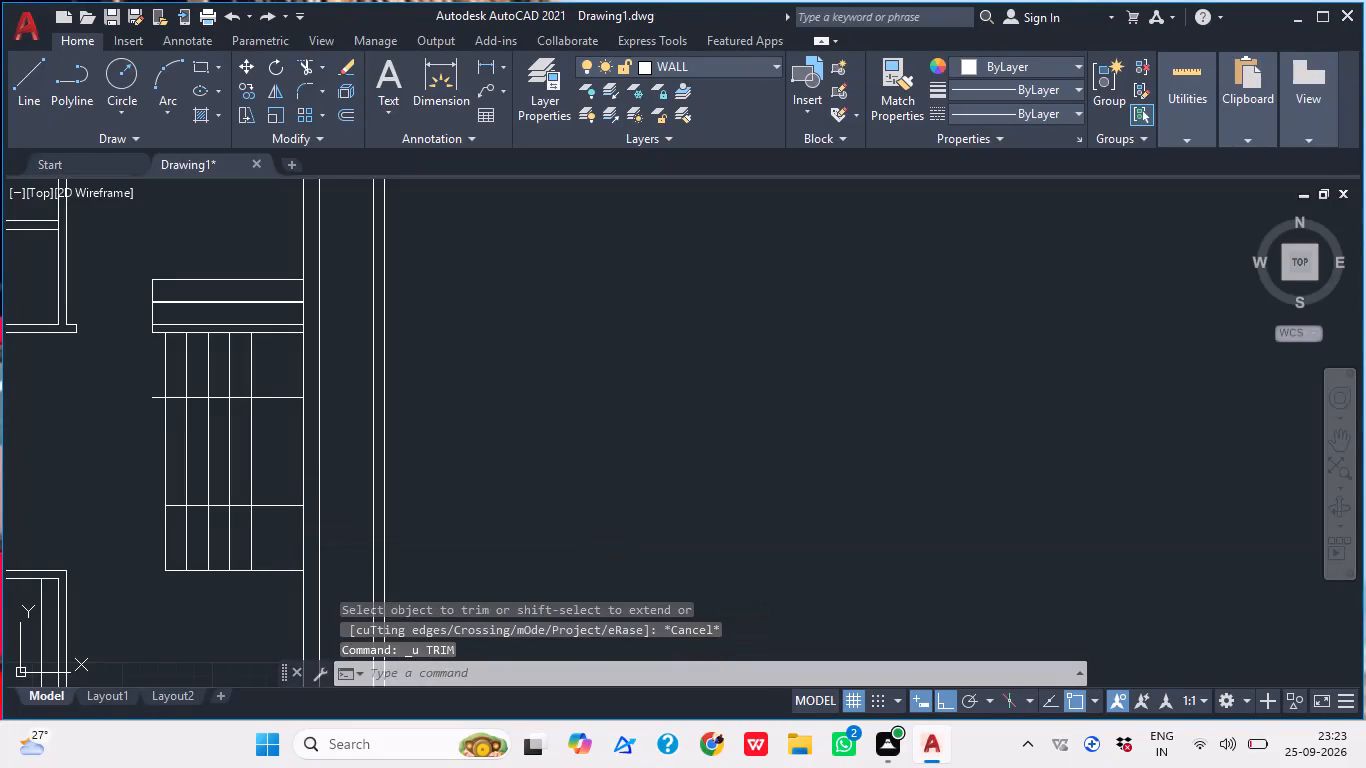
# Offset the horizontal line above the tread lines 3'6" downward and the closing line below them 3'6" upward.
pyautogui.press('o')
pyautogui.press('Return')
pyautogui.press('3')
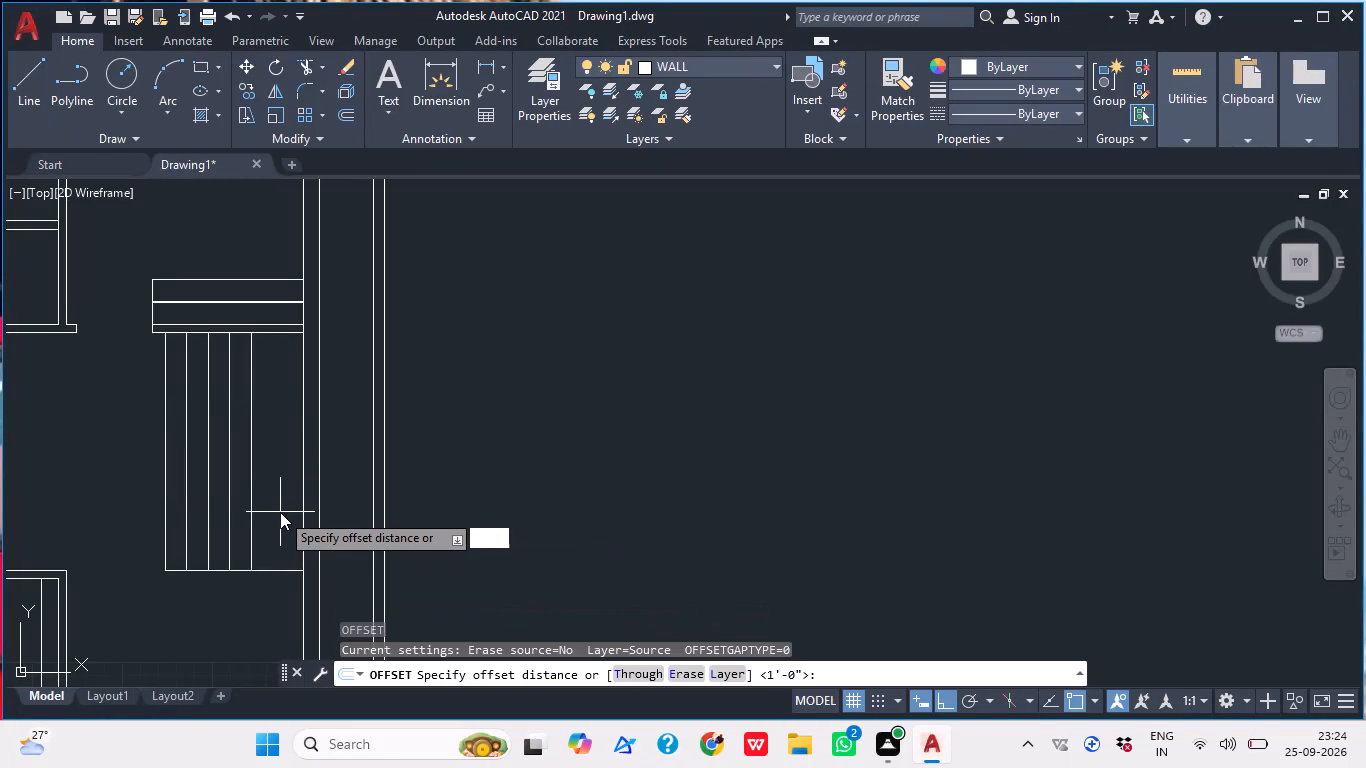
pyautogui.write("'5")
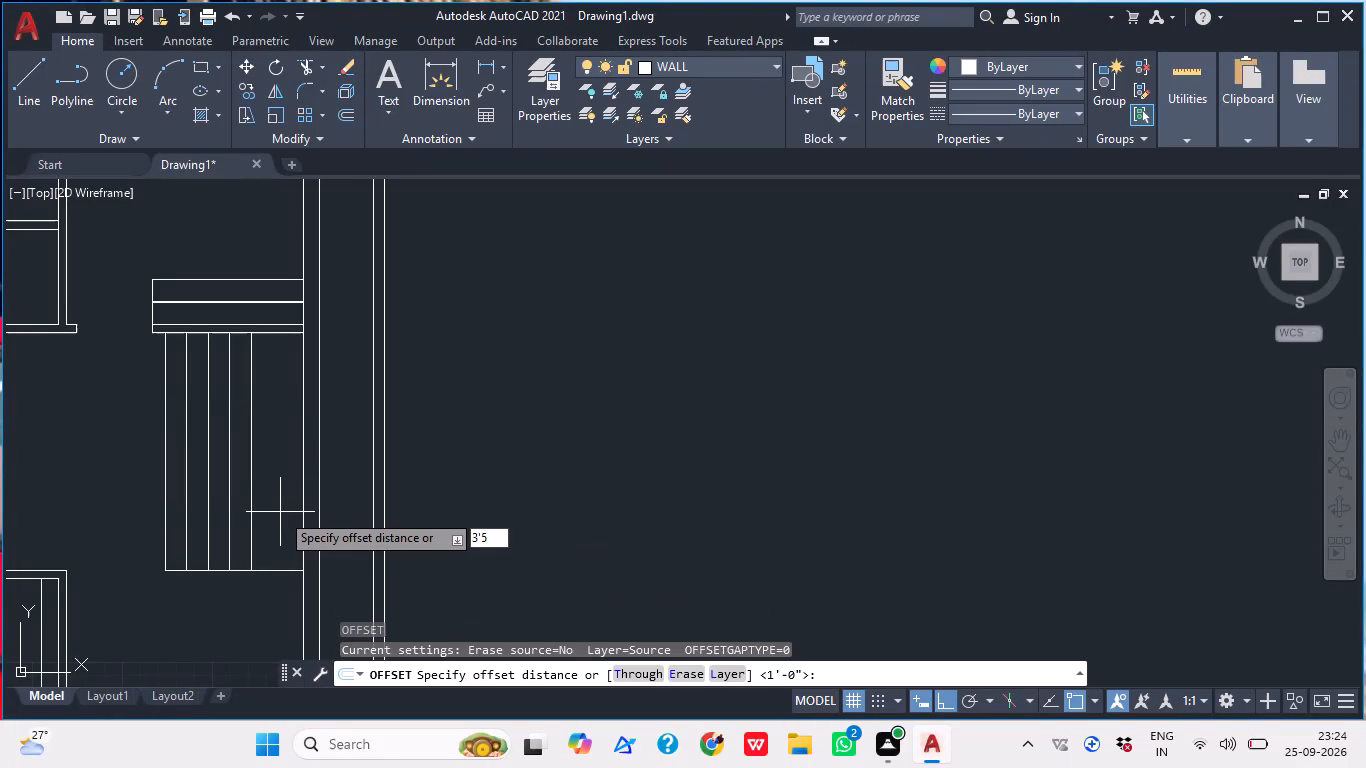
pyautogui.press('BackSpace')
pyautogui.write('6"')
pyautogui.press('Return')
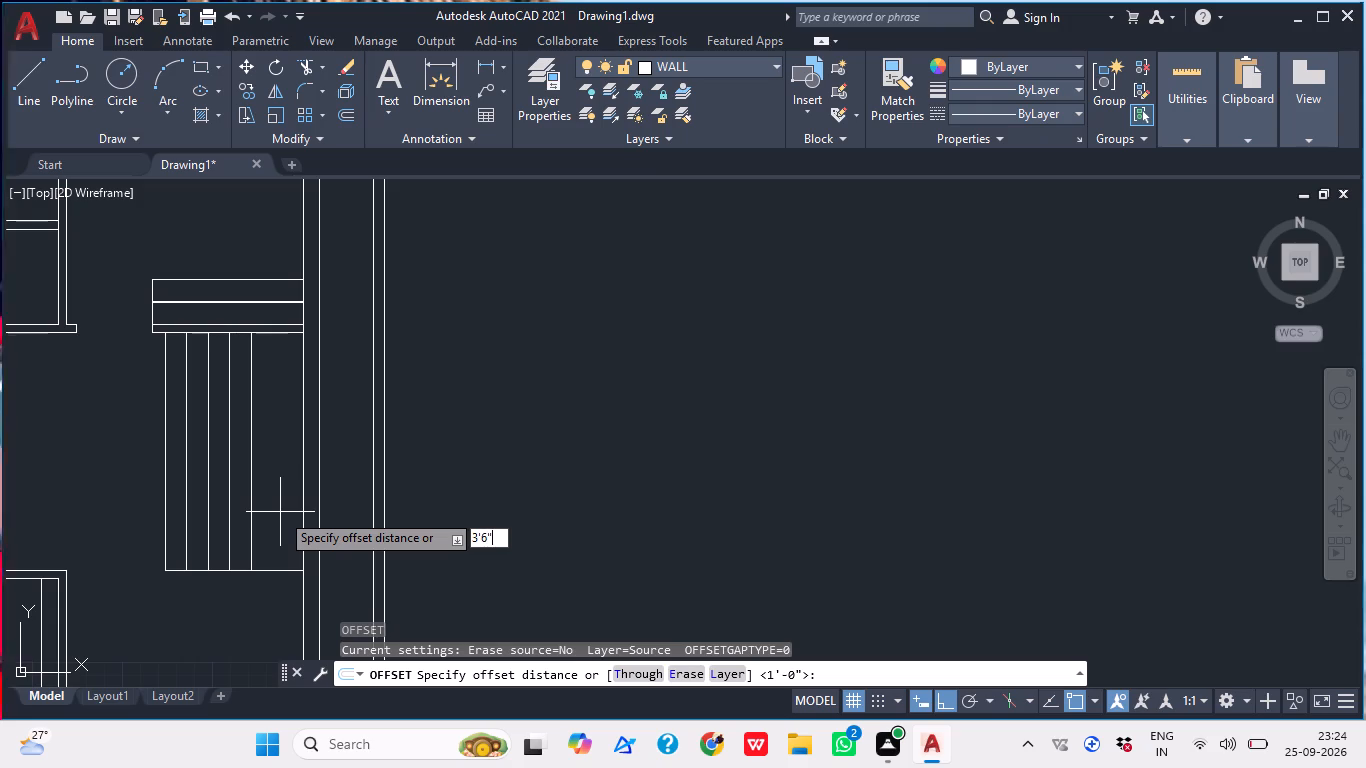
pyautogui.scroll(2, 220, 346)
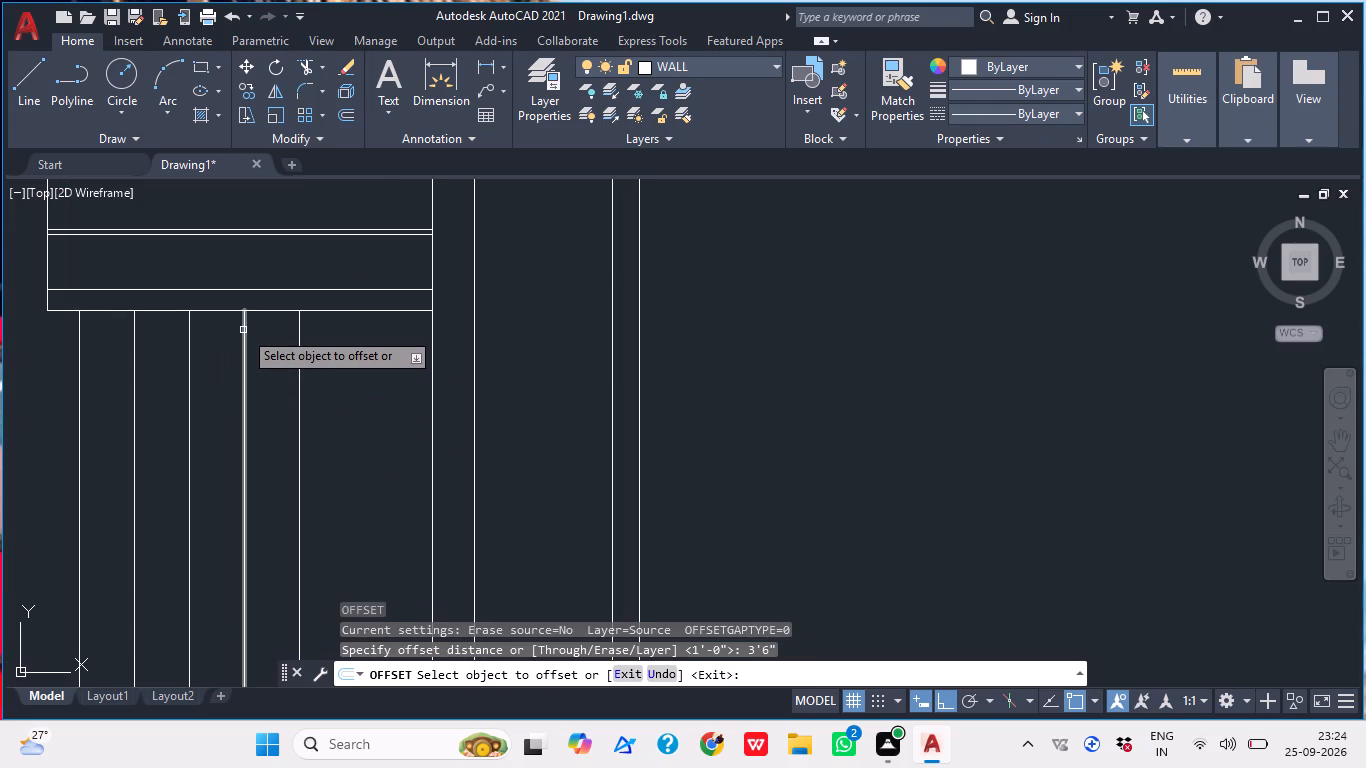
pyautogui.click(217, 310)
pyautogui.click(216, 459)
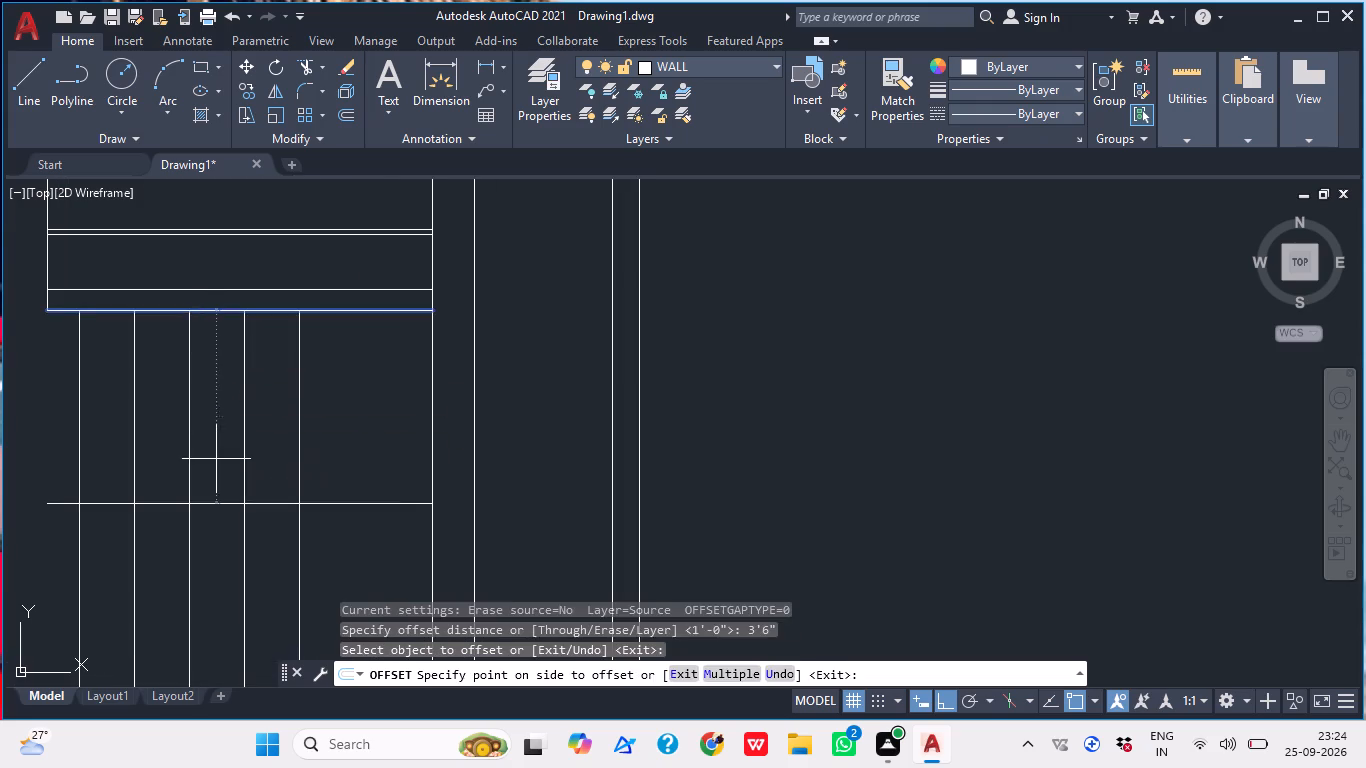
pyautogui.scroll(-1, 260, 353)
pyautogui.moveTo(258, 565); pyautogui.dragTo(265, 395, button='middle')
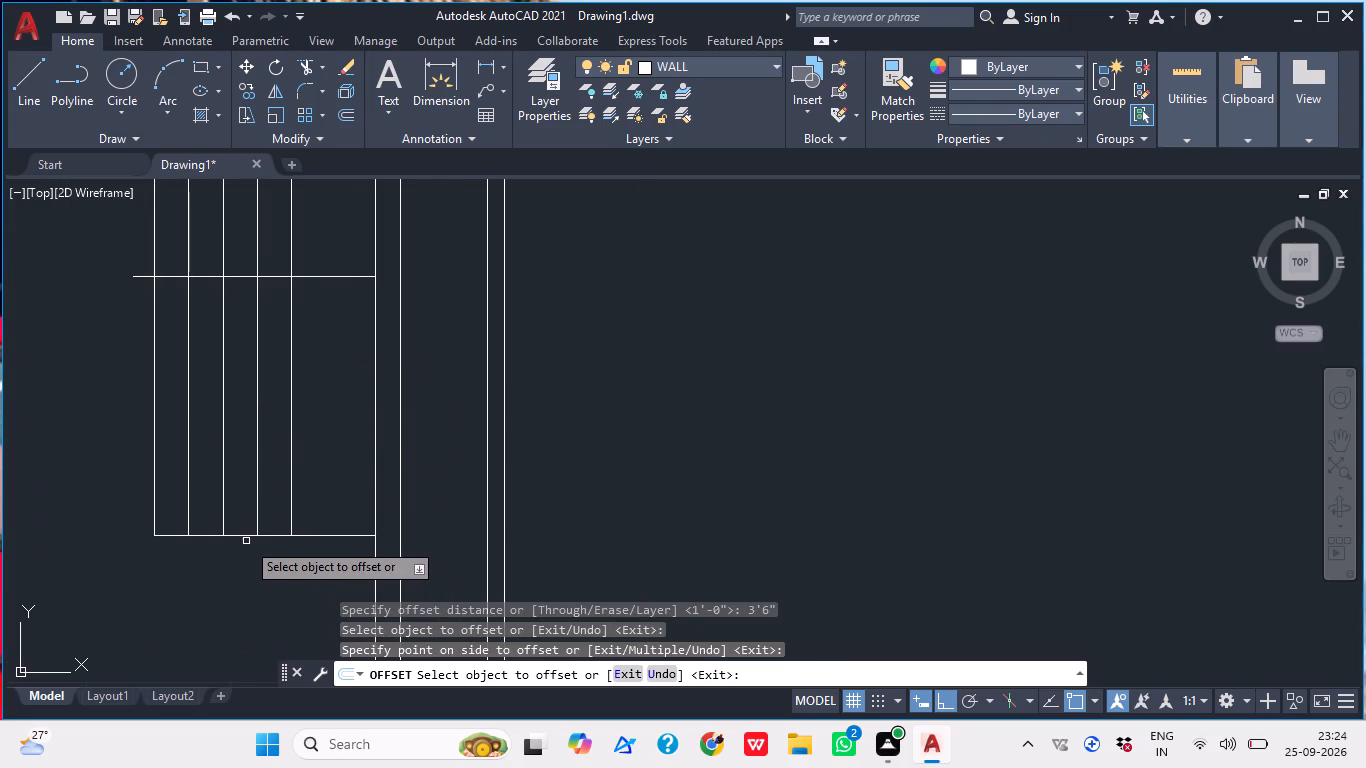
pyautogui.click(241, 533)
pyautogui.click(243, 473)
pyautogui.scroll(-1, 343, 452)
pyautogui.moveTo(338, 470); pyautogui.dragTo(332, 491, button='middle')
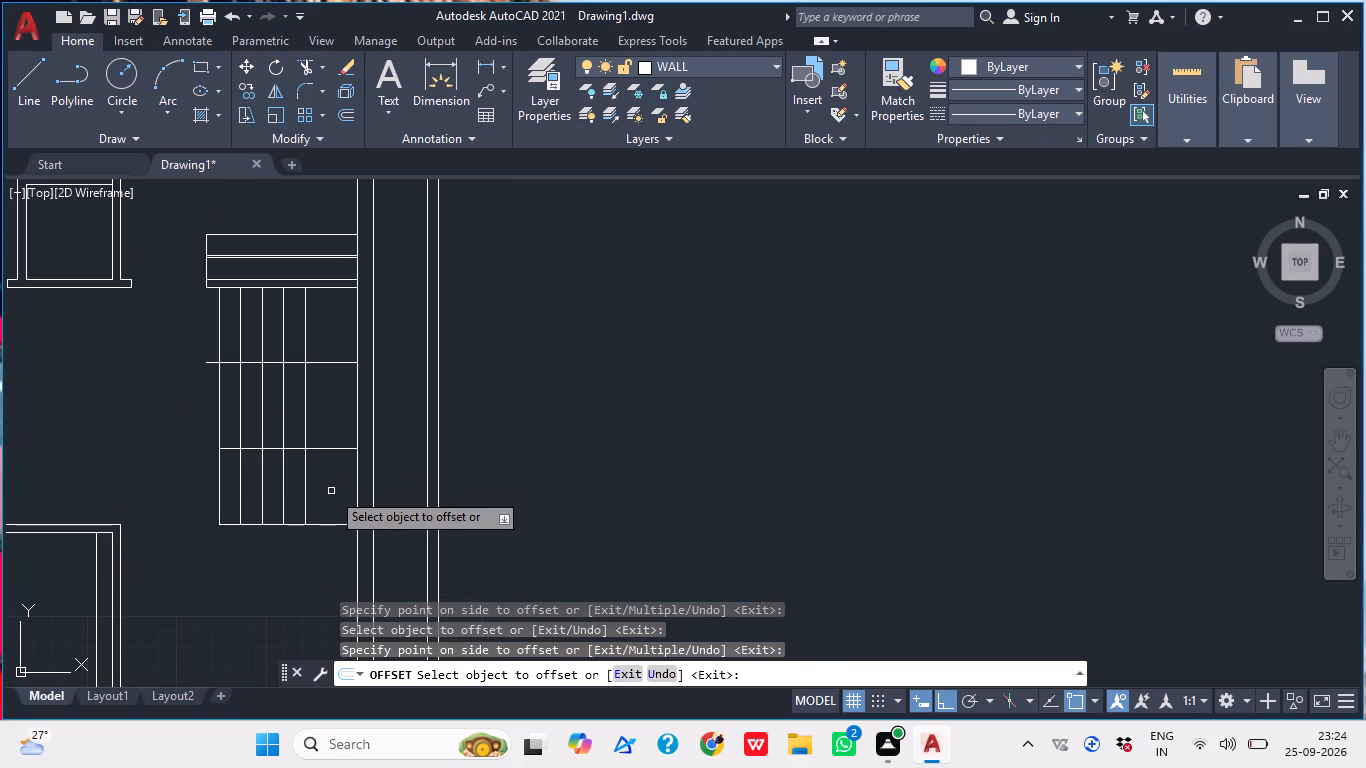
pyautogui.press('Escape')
# Undo the 3'6" cross-line offsets and the earlier 1' spaced vertical tread lines, keeping the stair's outer edge line.
pyautogui.hotkey('ctrl', 'z')
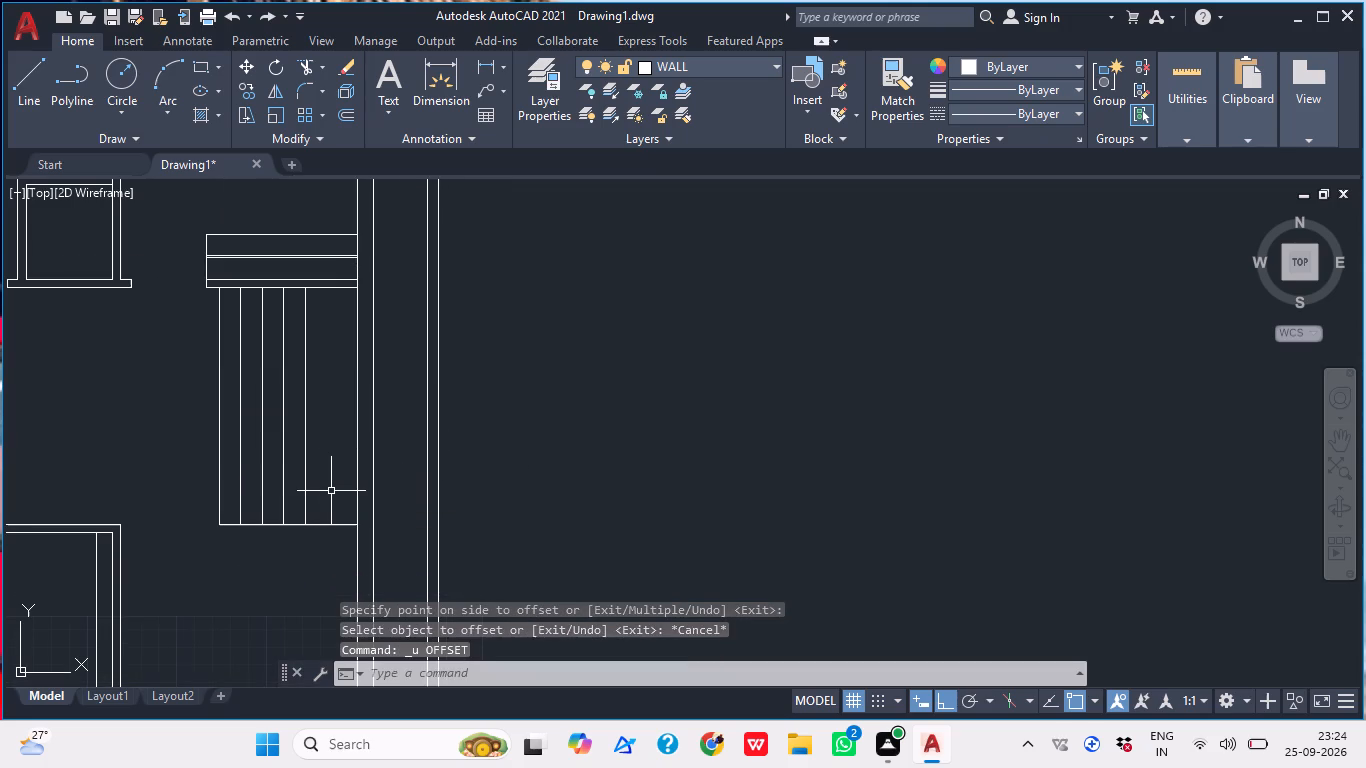
pyautogui.hotkey('ctrl', 'z')
pyautogui.hotkey('ctrl', 'z')
pyautogui.hotkey('ctrl', 'z')
pyautogui.hotkey('ctrl', 'z')
pyautogui.hotkey('ctrl', 'z')
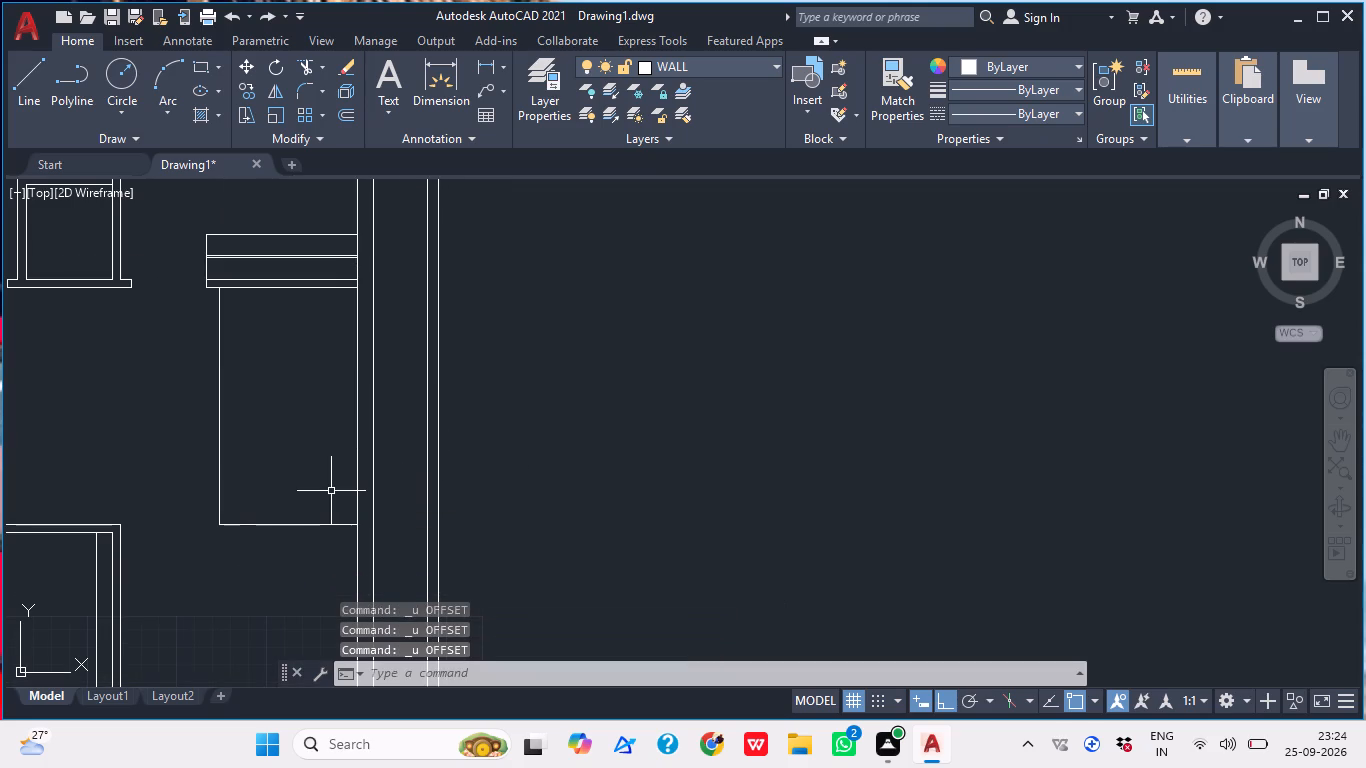
pyautogui.press('Return')
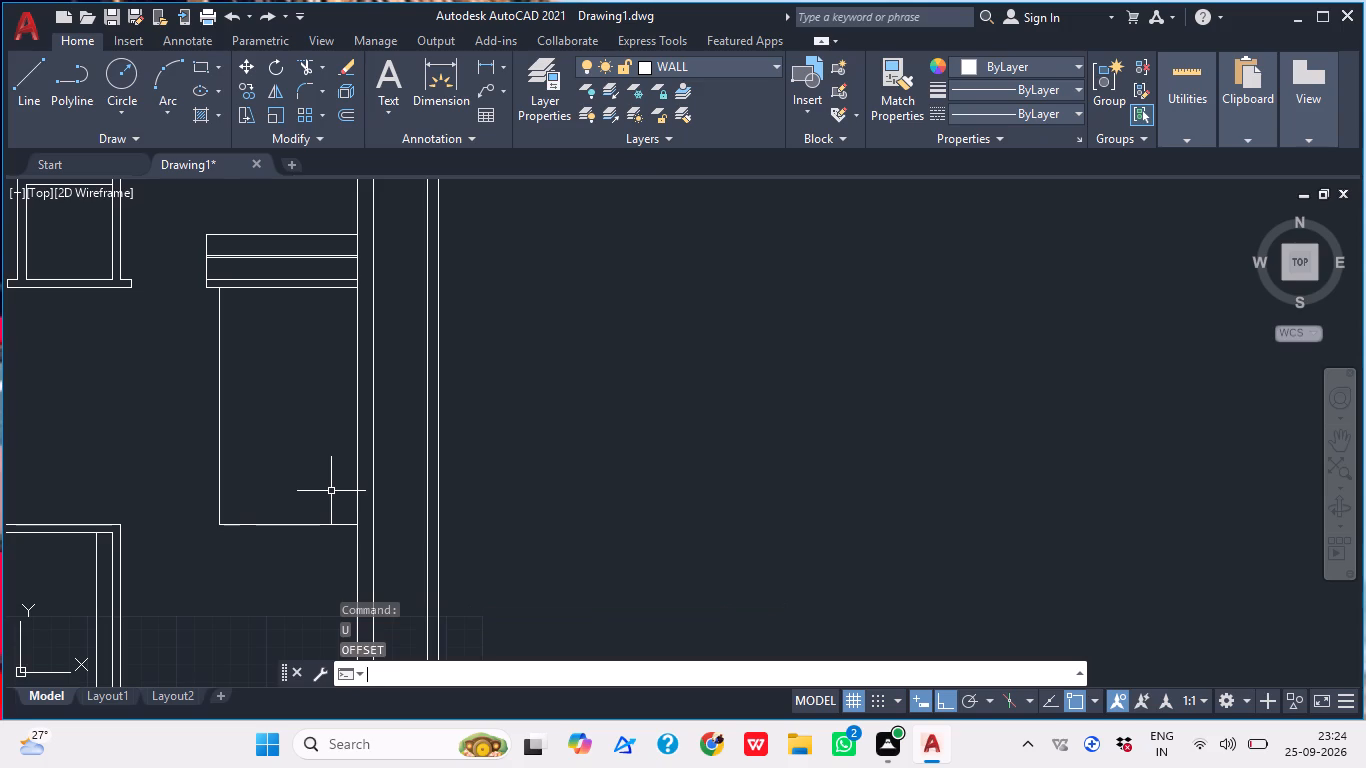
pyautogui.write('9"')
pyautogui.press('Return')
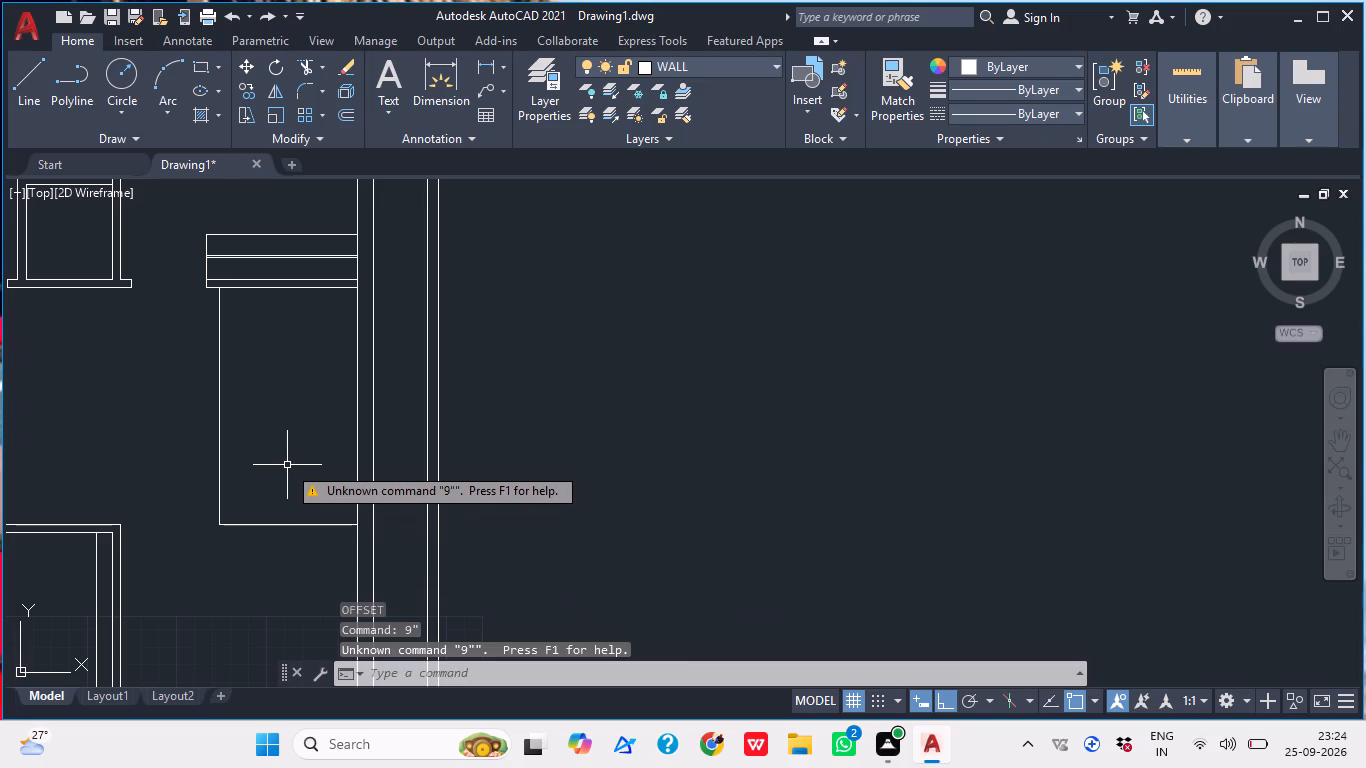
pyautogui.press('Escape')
# Offset the stair's vertical edge line 9" toward the right outer wall, continuing from each copy to make three tread lines.
pyautogui.press('o')
pyautogui.press('Return')
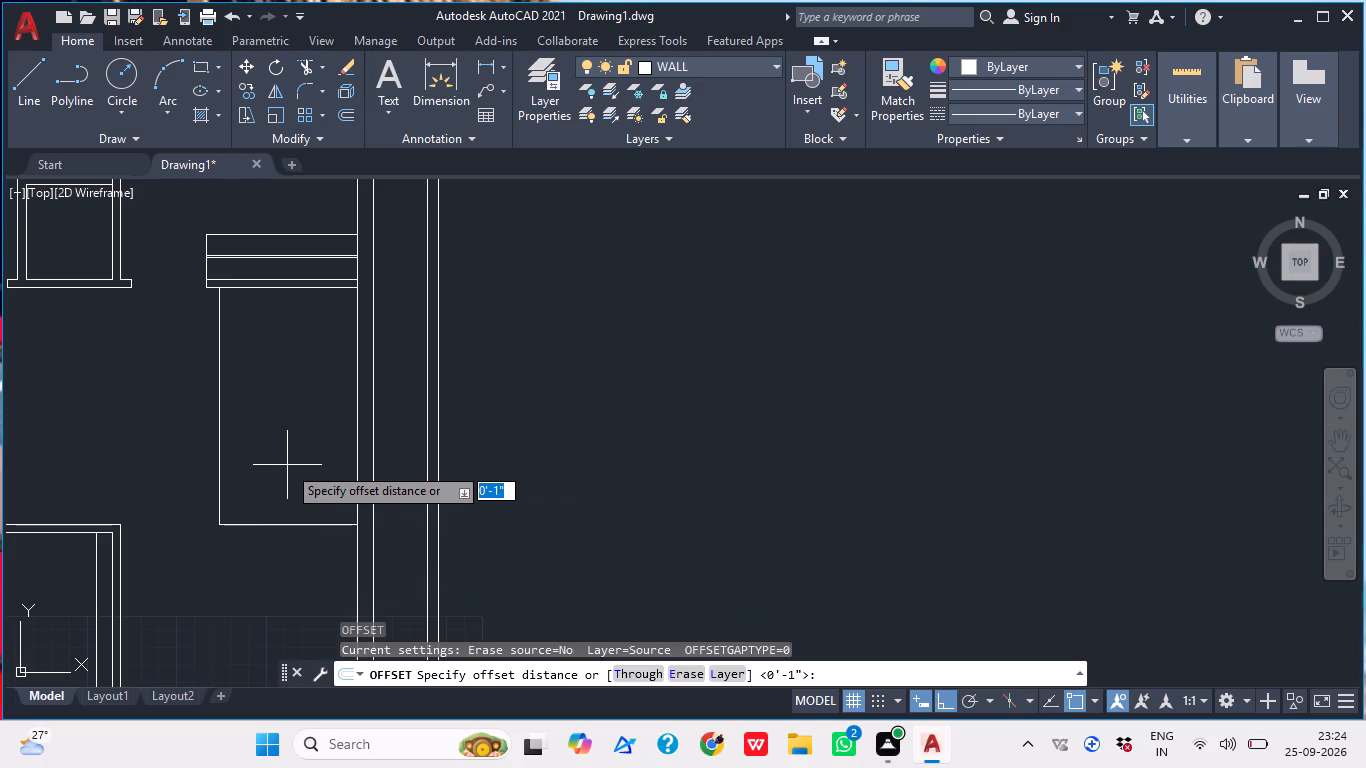
pyautogui.write('9"')
pyautogui.press('Return')
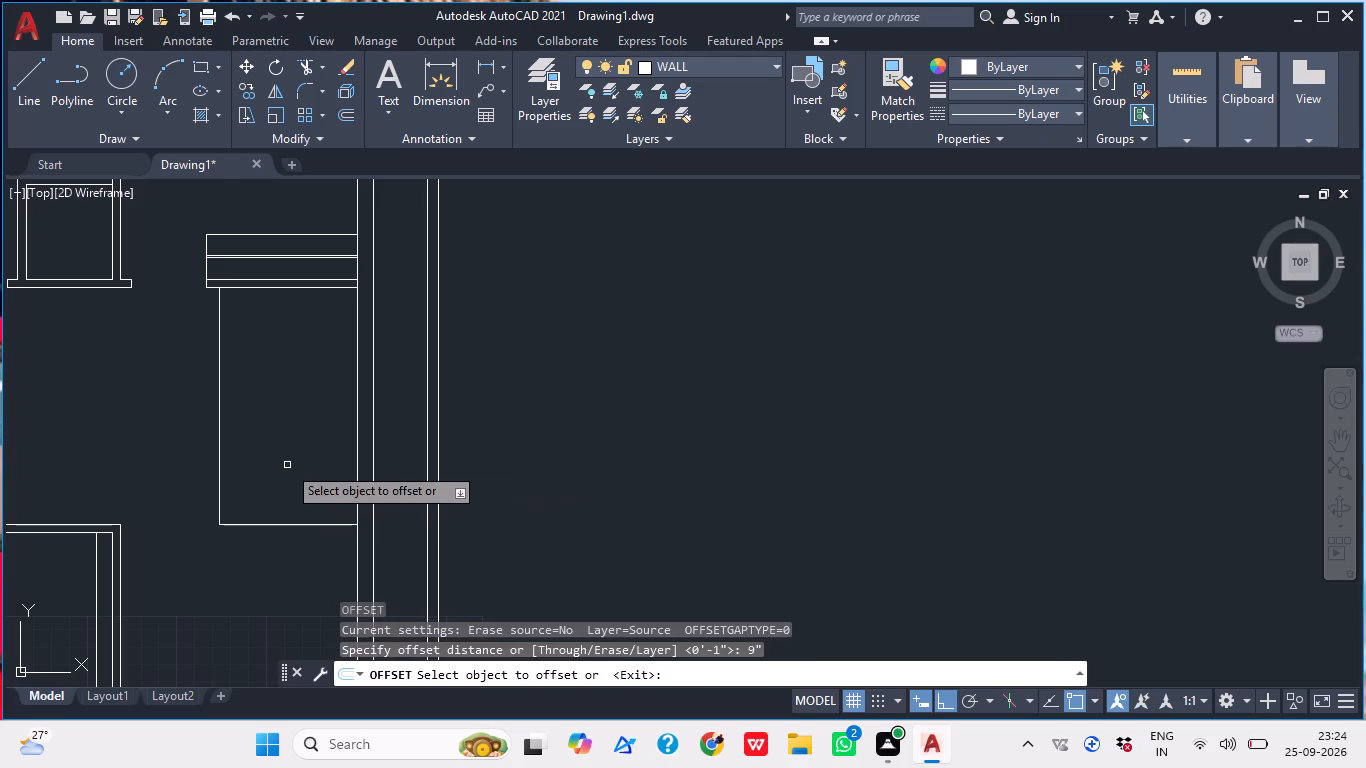
pyautogui.scroll(1, 194, 477)
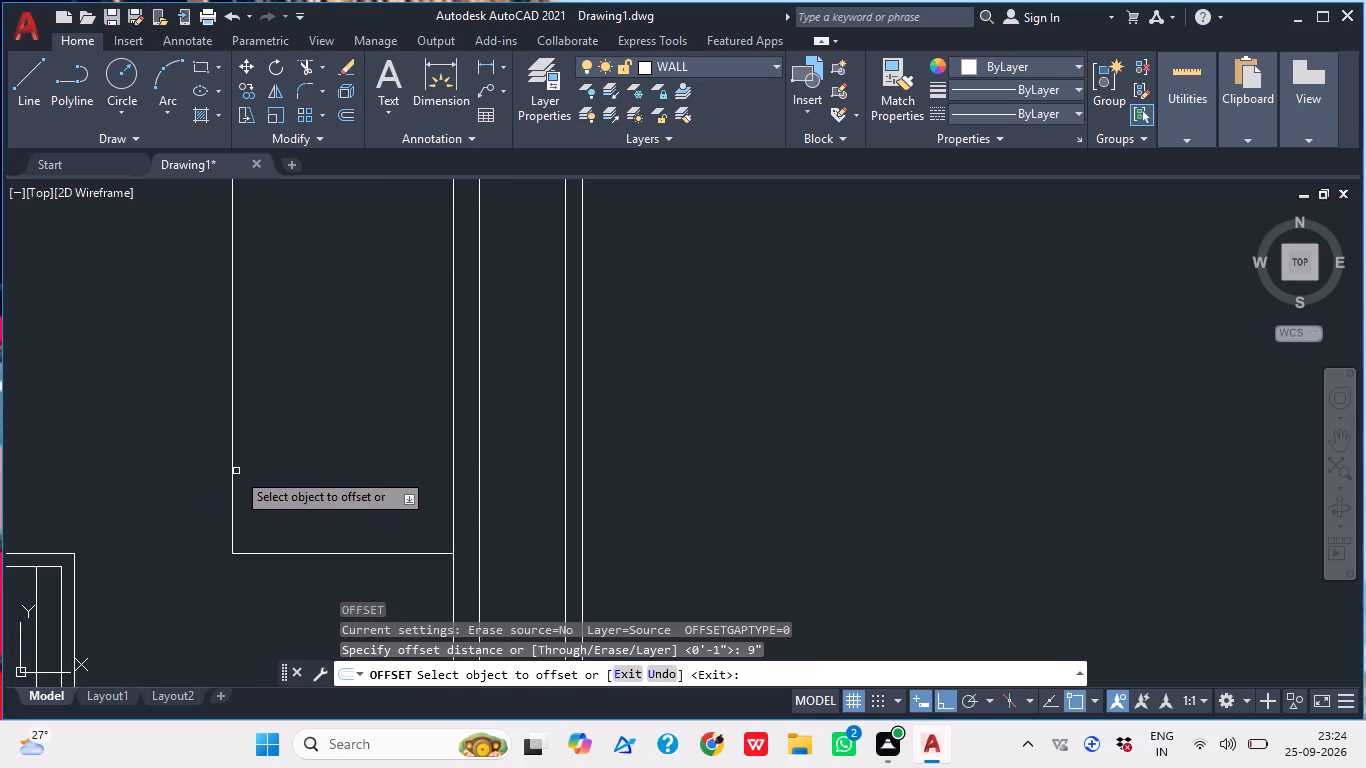
pyautogui.click(233, 468)
pyautogui.click(250, 468)
pyautogui.click(256, 464)
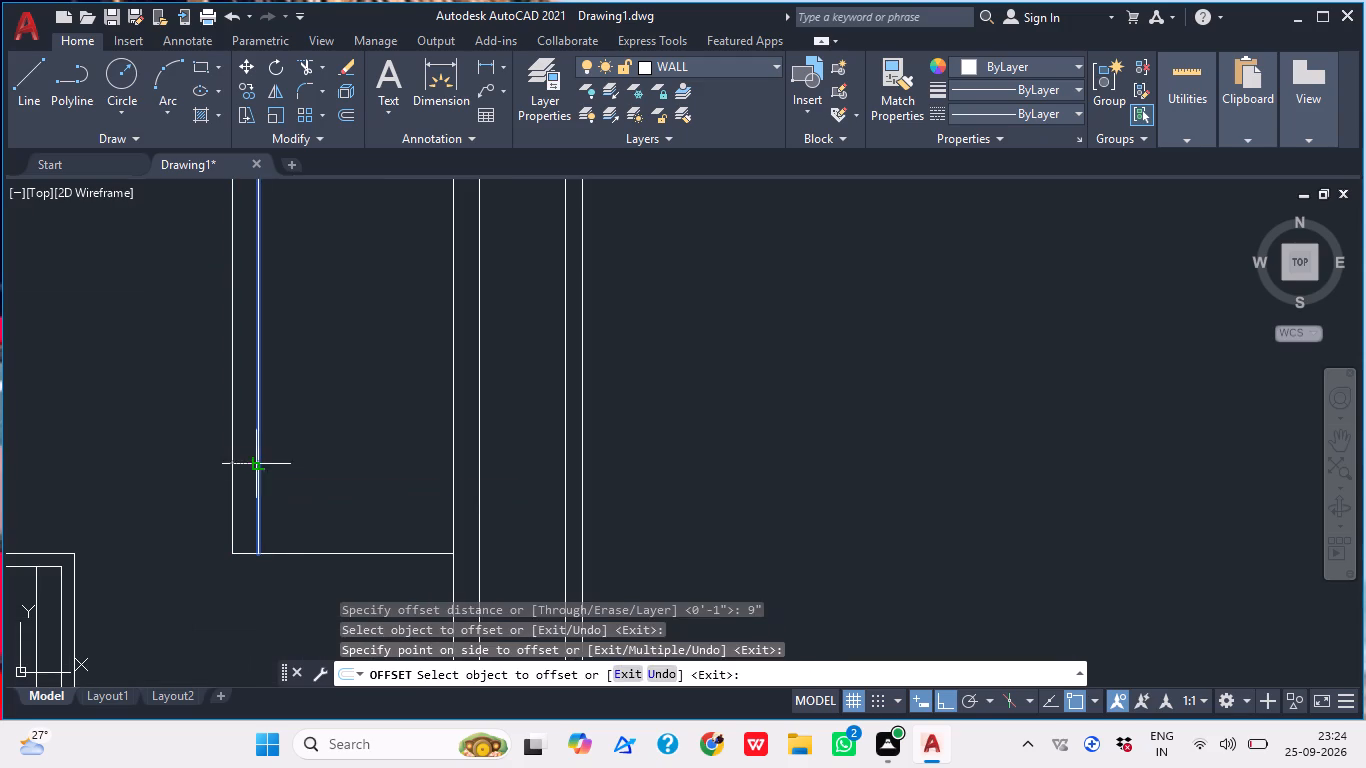
pyautogui.click(294, 457)
pyautogui.click(282, 457)
pyautogui.click(325, 448)
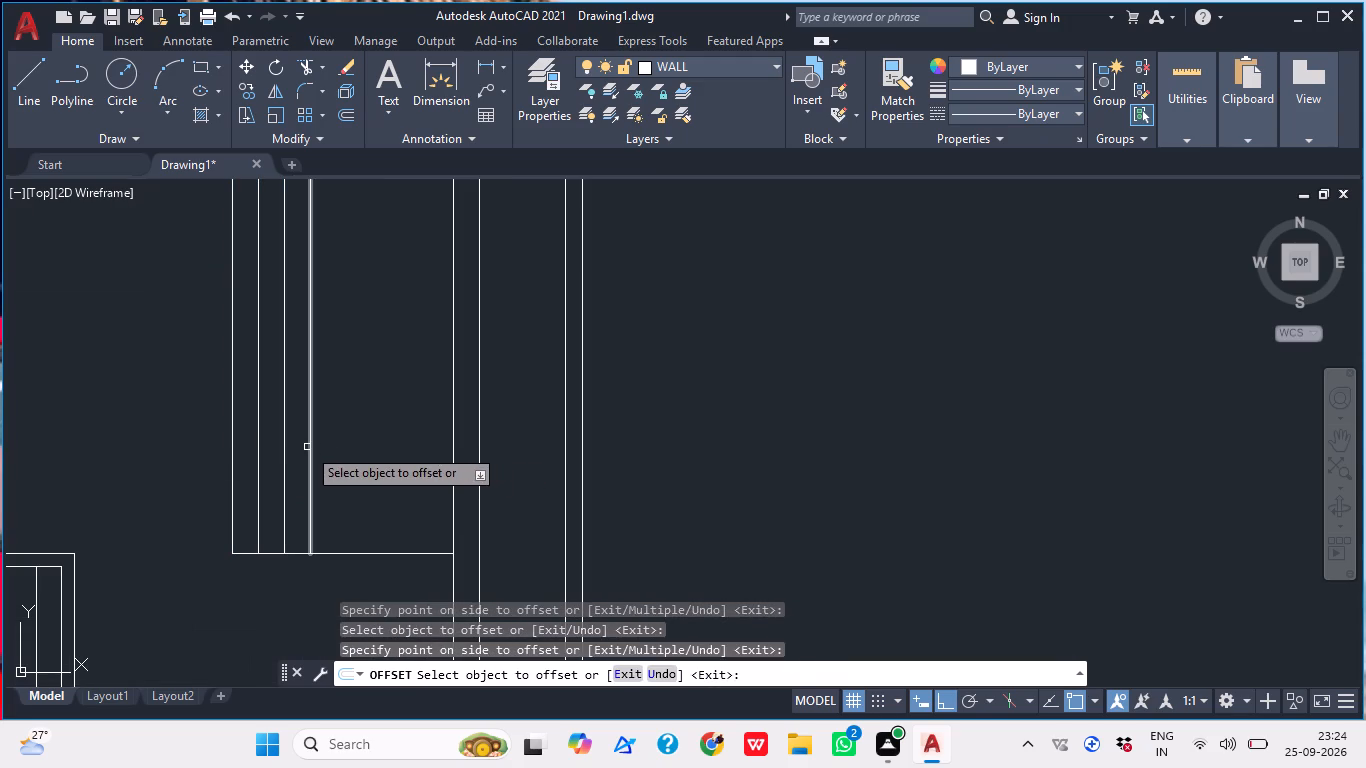
# Add two more vertical tread lines toward the right outer wall, offsetting 9" from the last copy each time.
pyautogui.click(307, 447)
pyautogui.click(327, 447)
pyautogui.click(333, 443)
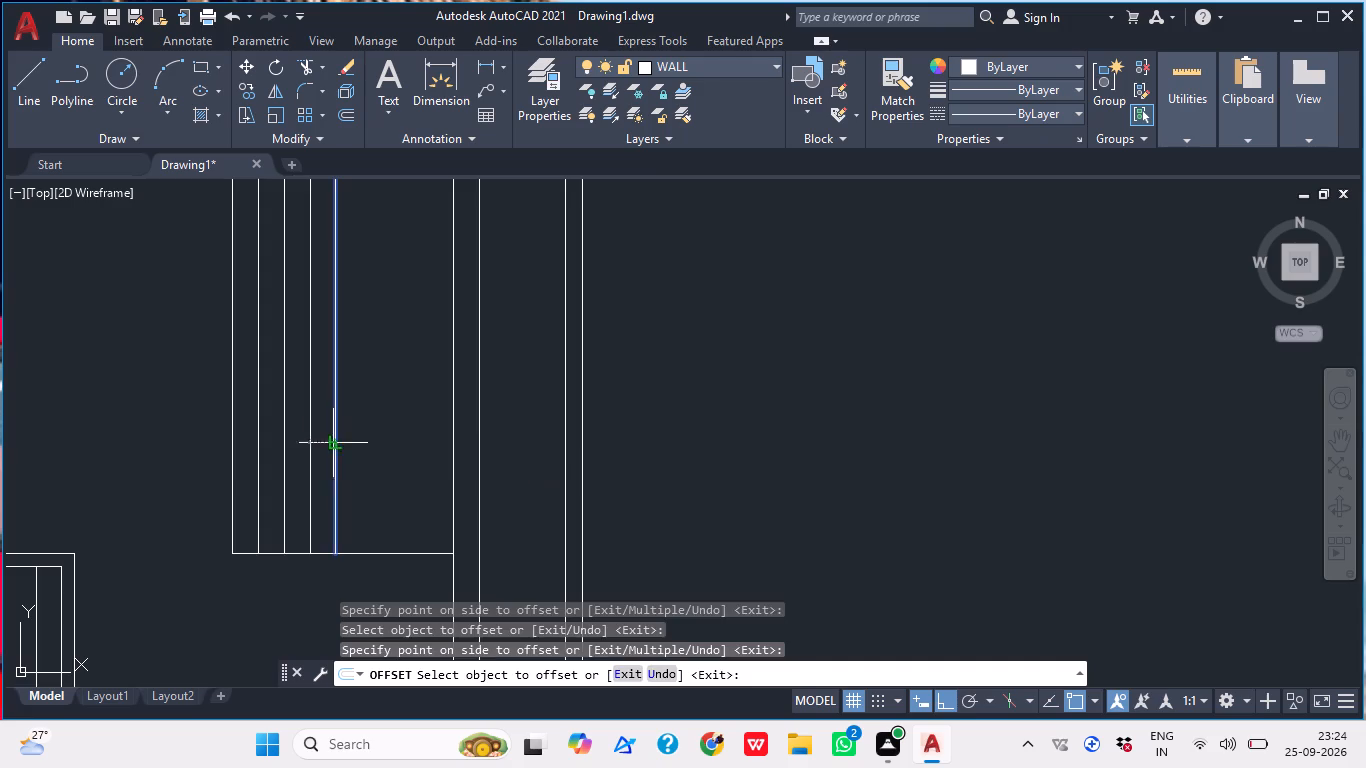
pyautogui.click(344, 445)
pyautogui.scroll(-2, 364, 437)
pyautogui.moveTo(358, 448); pyautogui.dragTo(323, 492, button='middle')
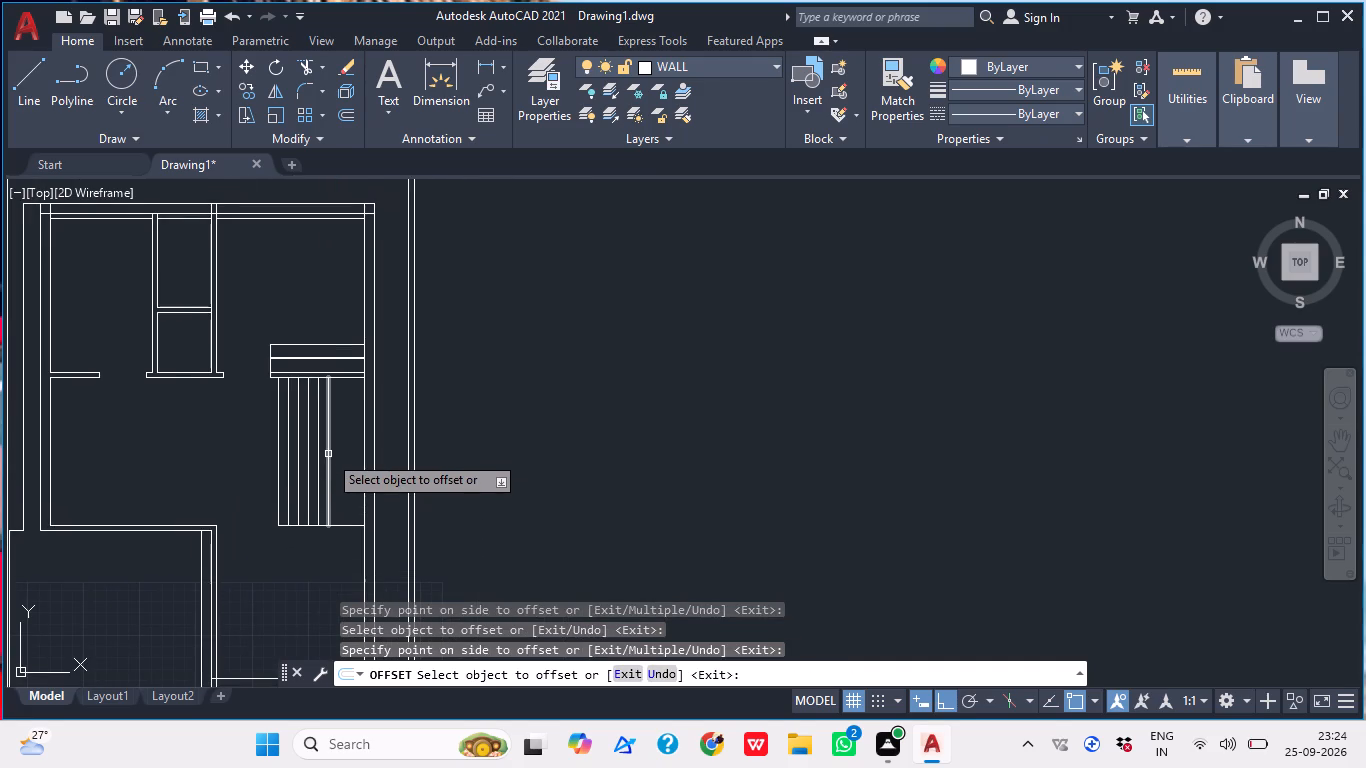
pyautogui.press('space')
# Offset the horizontal line above the vertical tread lines 3'6" downward and the line closing them below 3'6" upward.
pyautogui.press('space')
pyautogui.press('3')
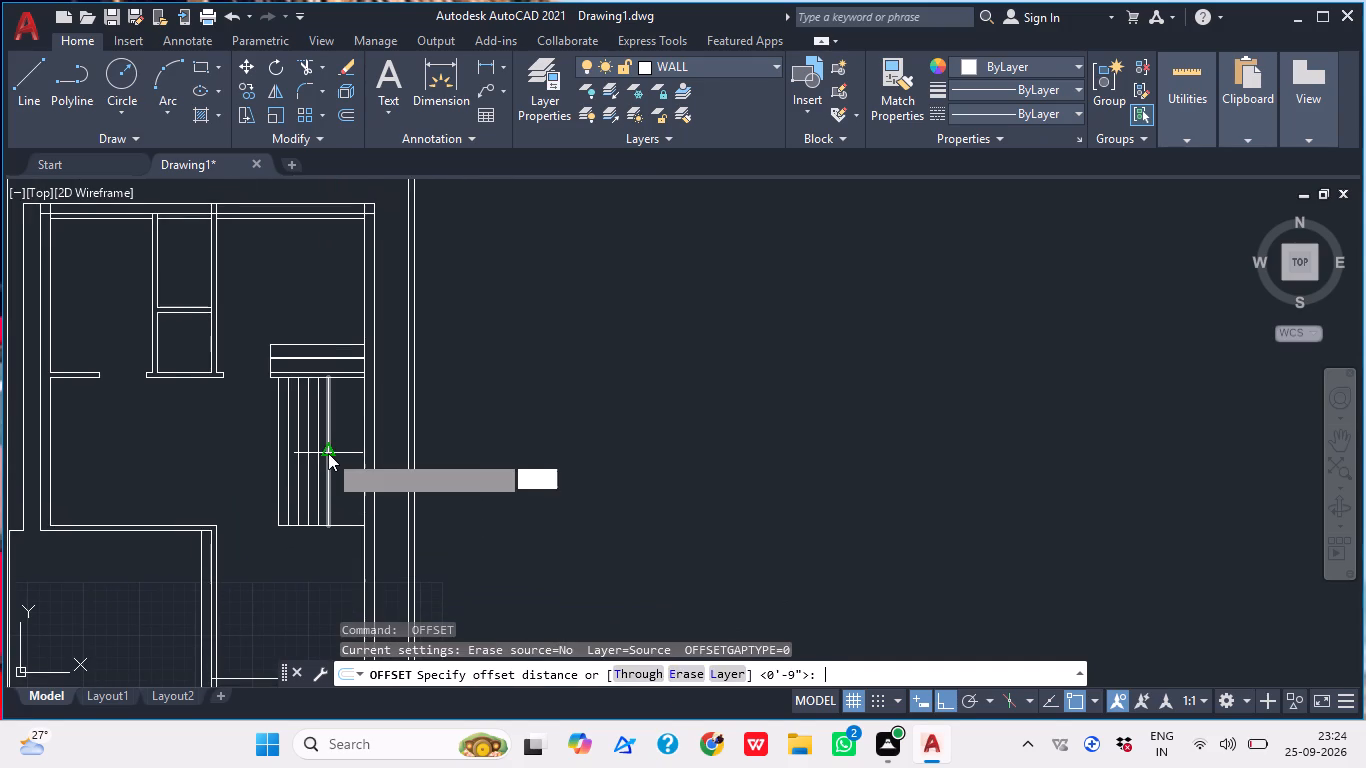
pyautogui.press("'")
pyautogui.press('6')
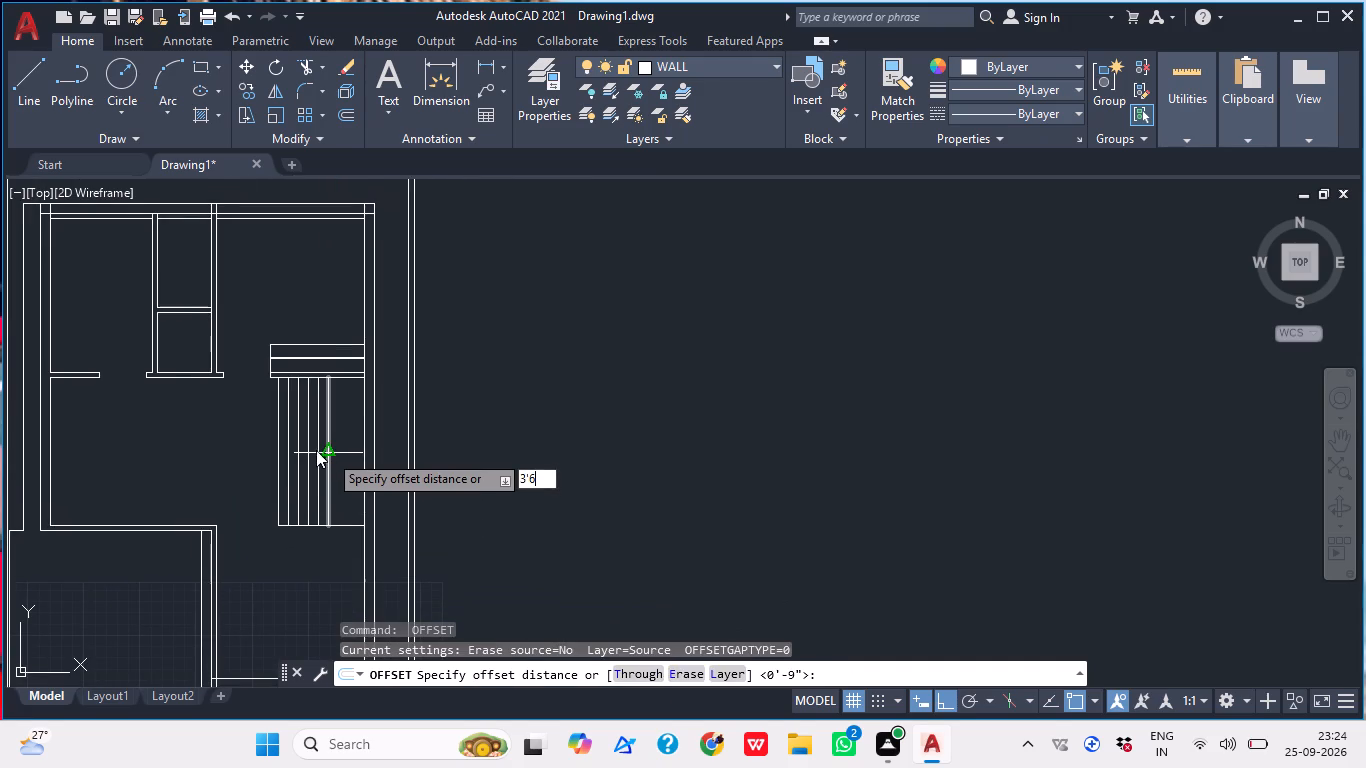
pyautogui.hotkey('shift', '"')
pyautogui.press('Return')
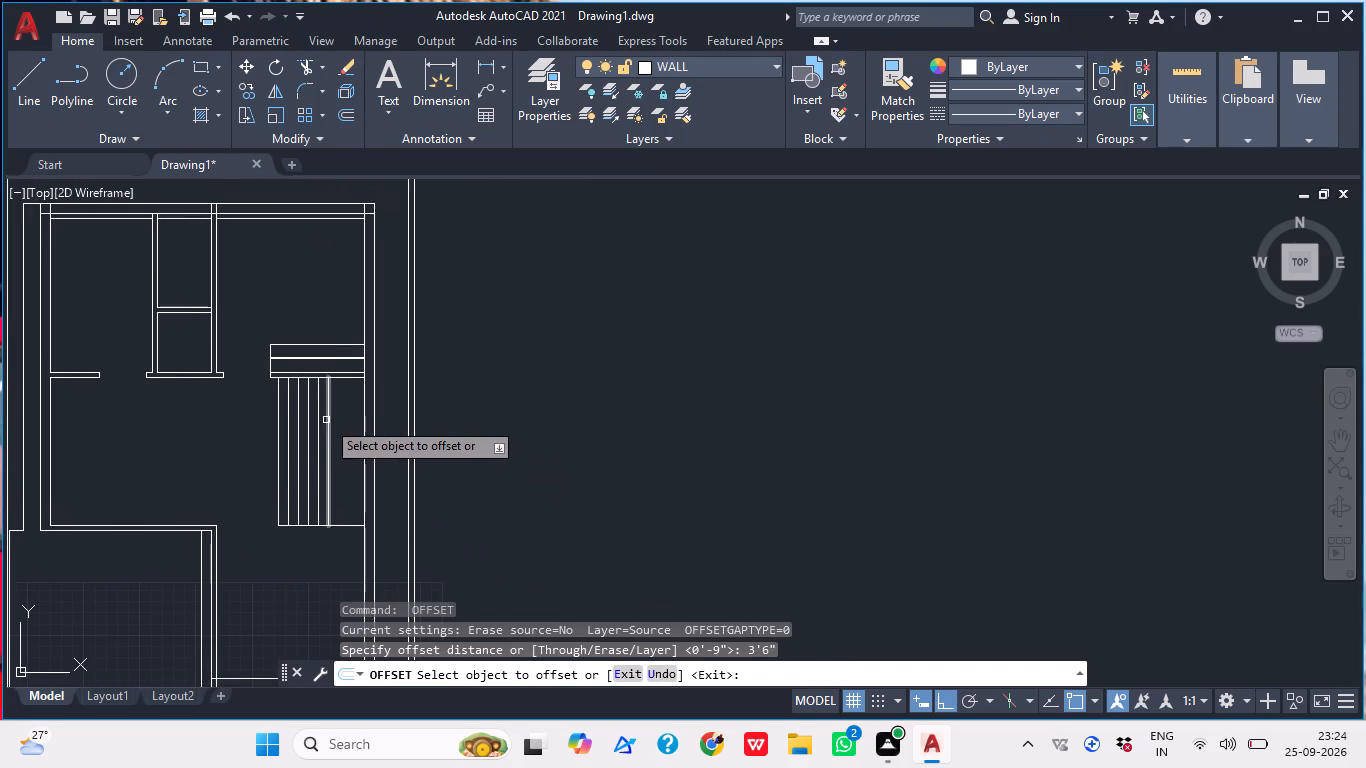
pyautogui.scroll(2, 316, 405)
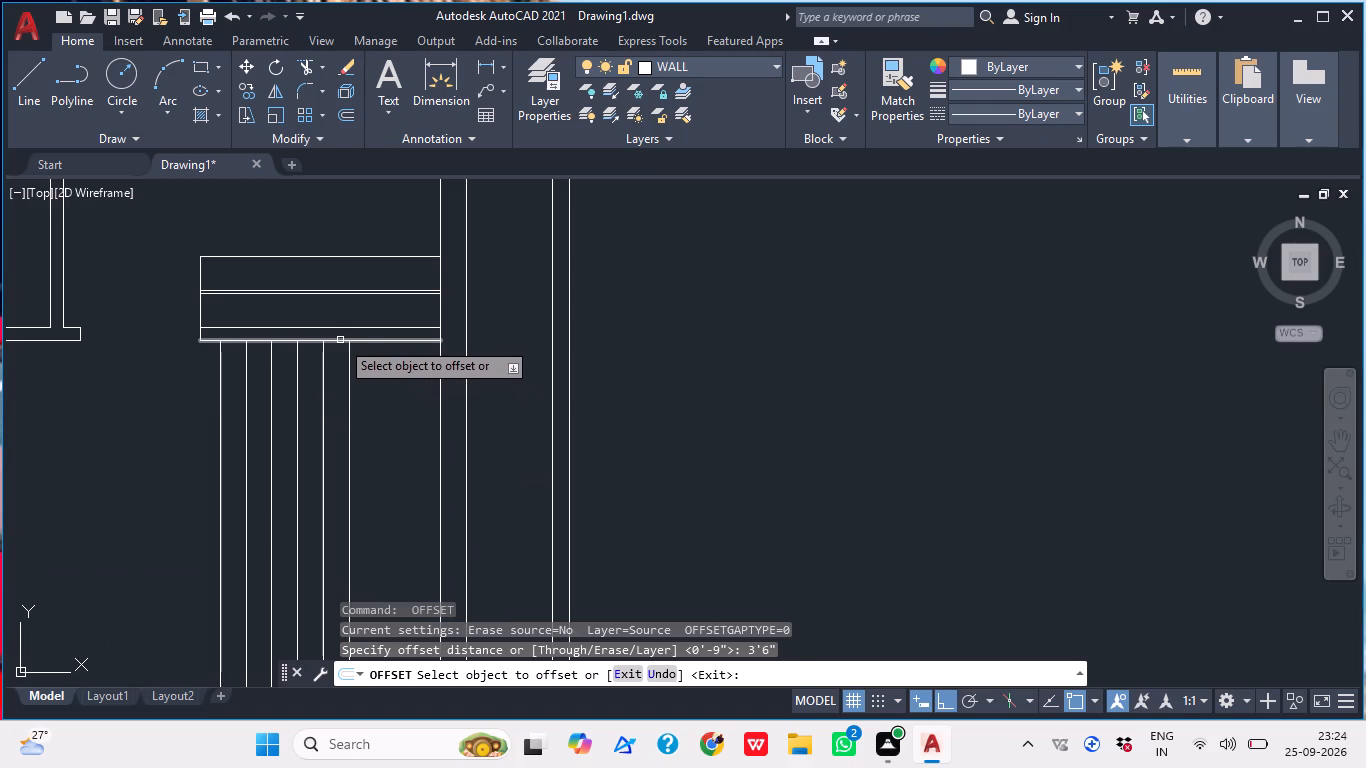
pyautogui.click(340, 340)
pyautogui.click(342, 405)
pyautogui.scroll(-5, 360, 455)
pyautogui.scroll(2, 349, 516)
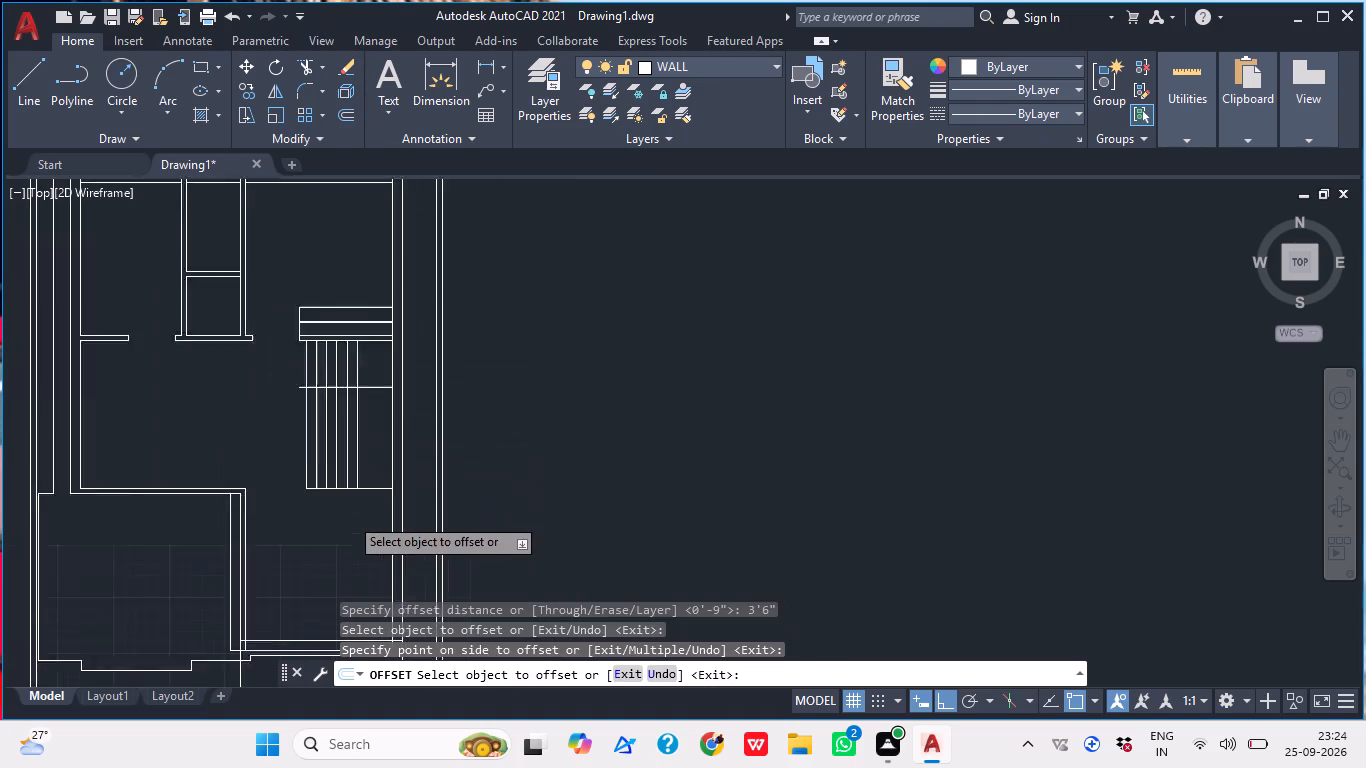
pyautogui.click(384, 475)
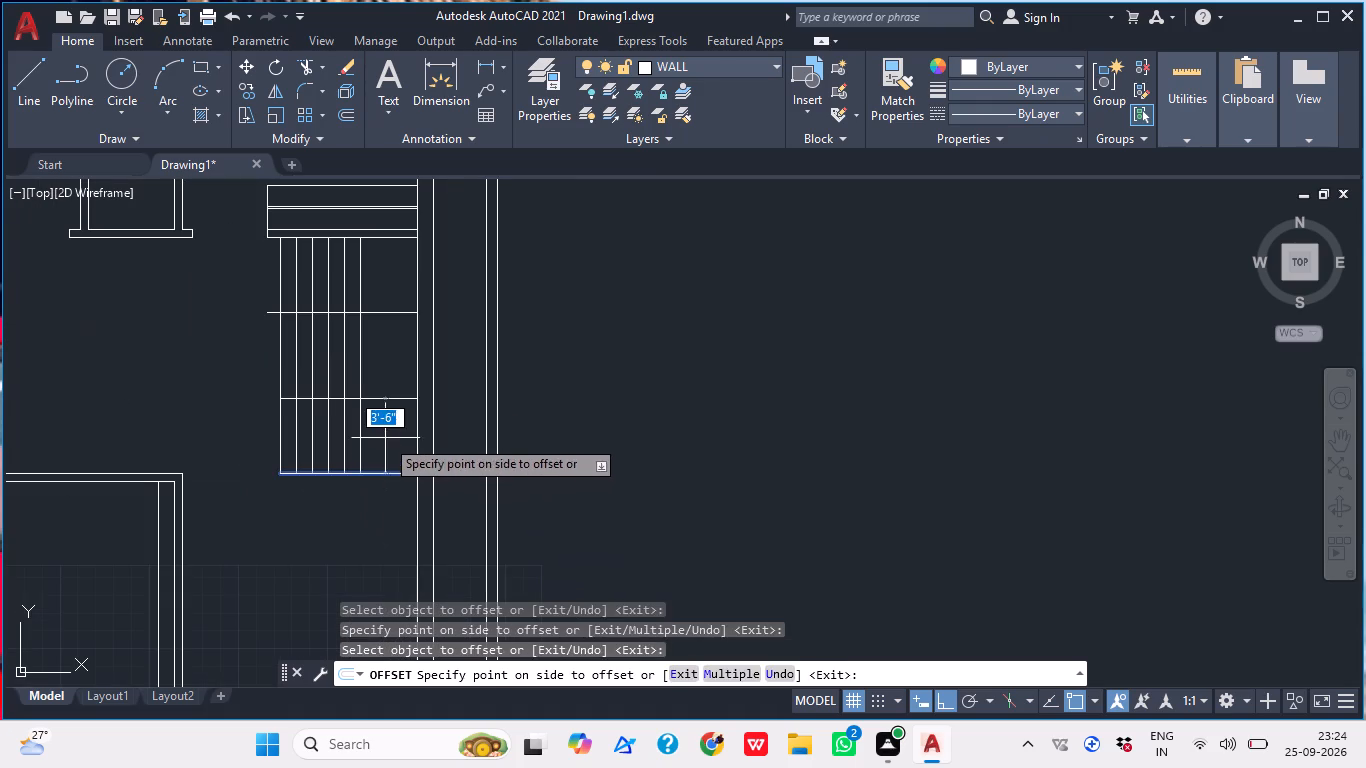
pyautogui.click(385, 438)
pyautogui.press('Escape')
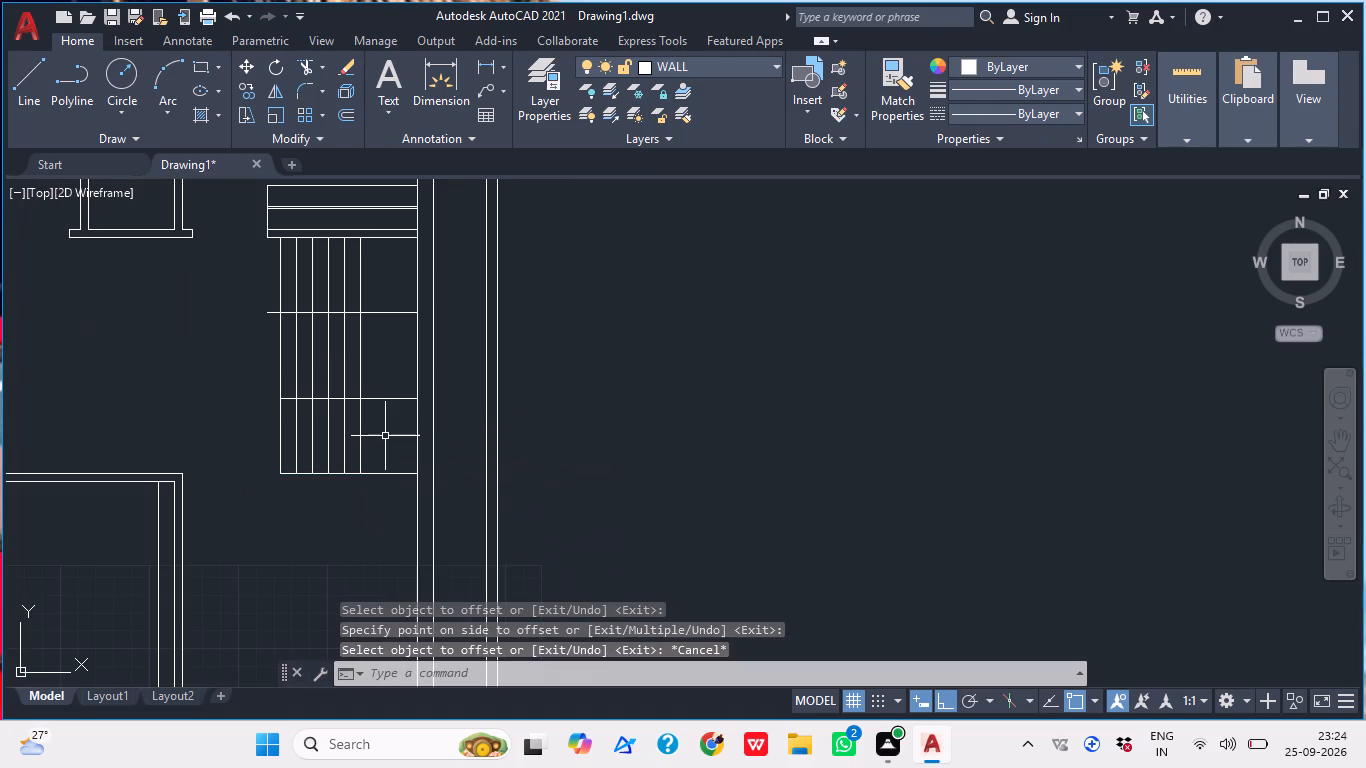
# Trim away the portions of all the vertical stair lines between the two horizontal cross lines.
pyautogui.write('TR')
pyautogui.press('Return')
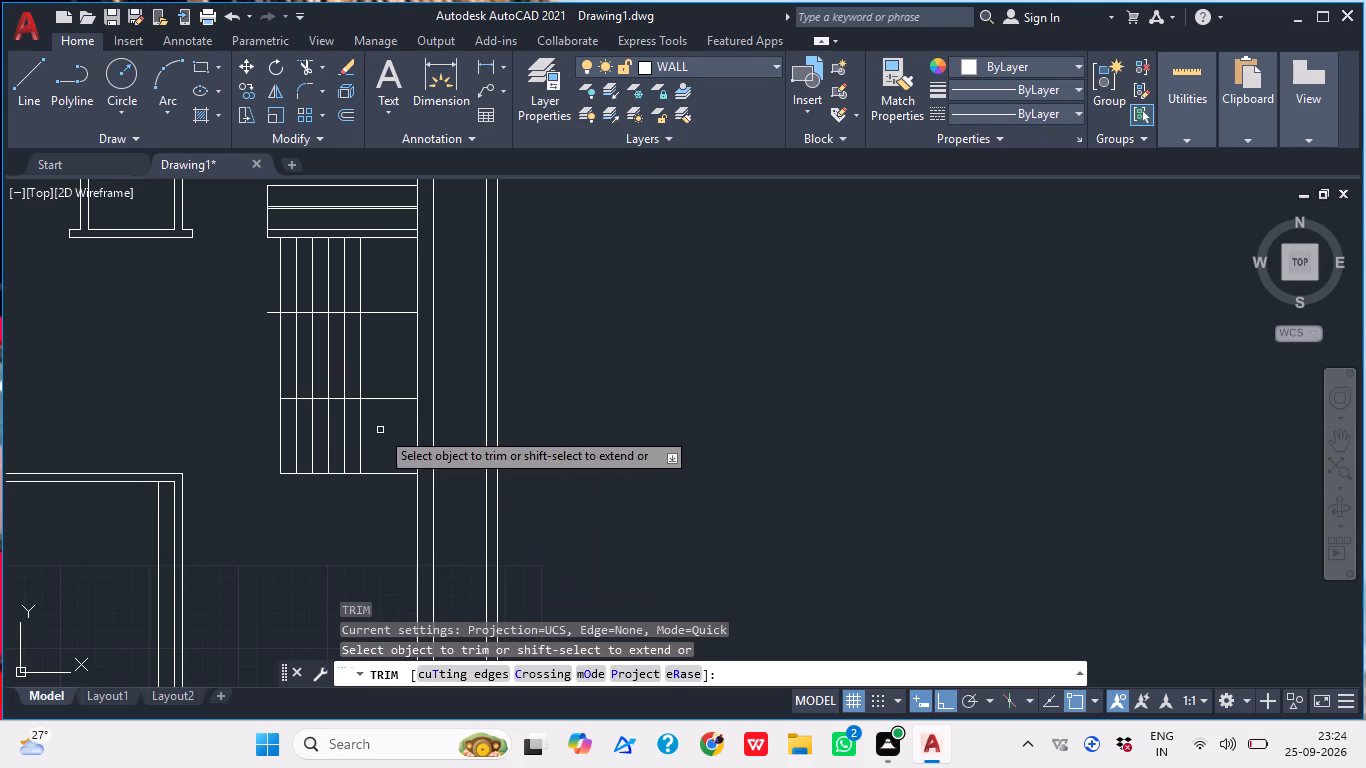
pyautogui.click(379, 361)
pyautogui.click(199, 365)
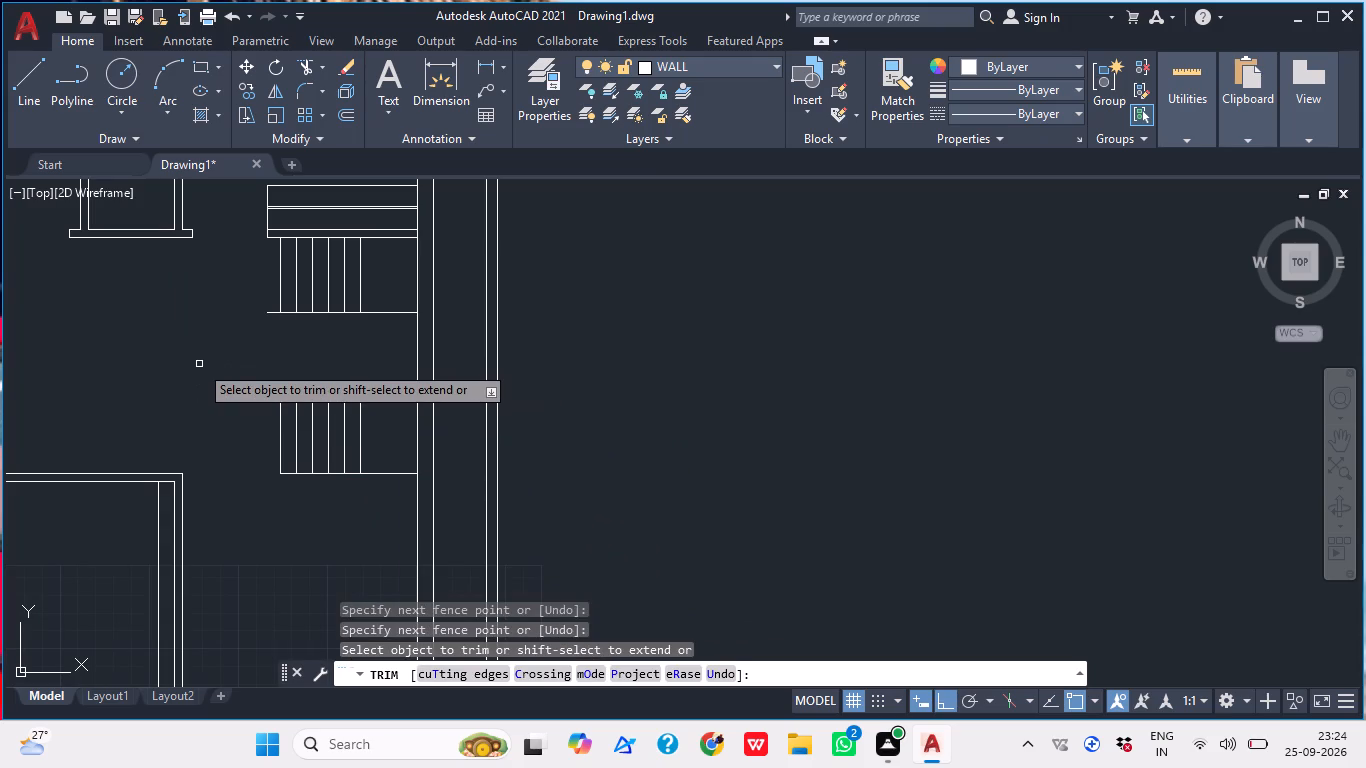
pyautogui.press('Escape')
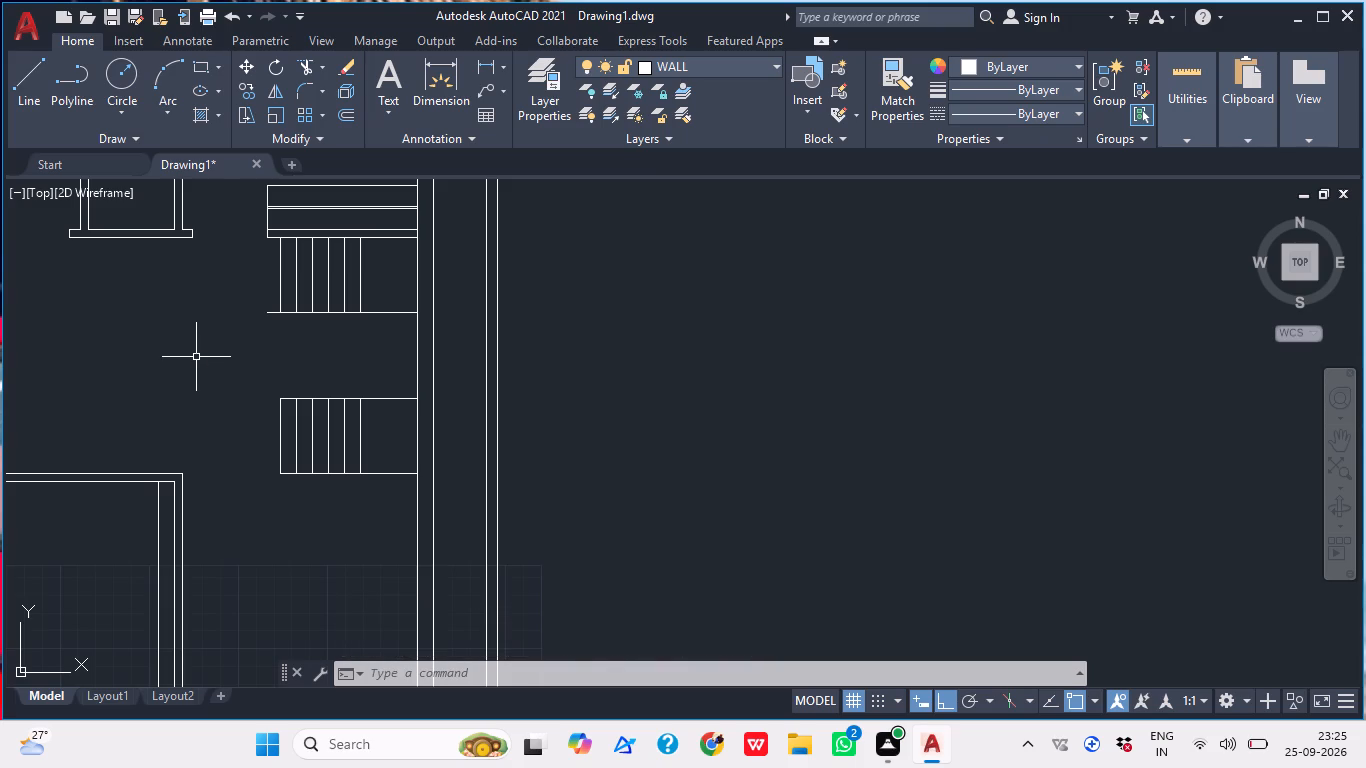
# Offset the upper cross line 9" downward, continuing from each copy to make four horizontal tread lines between the two flights.
pyautogui.press('o')
pyautogui.press('Return')
pyautogui.write('9"')
pyautogui.press('Return')
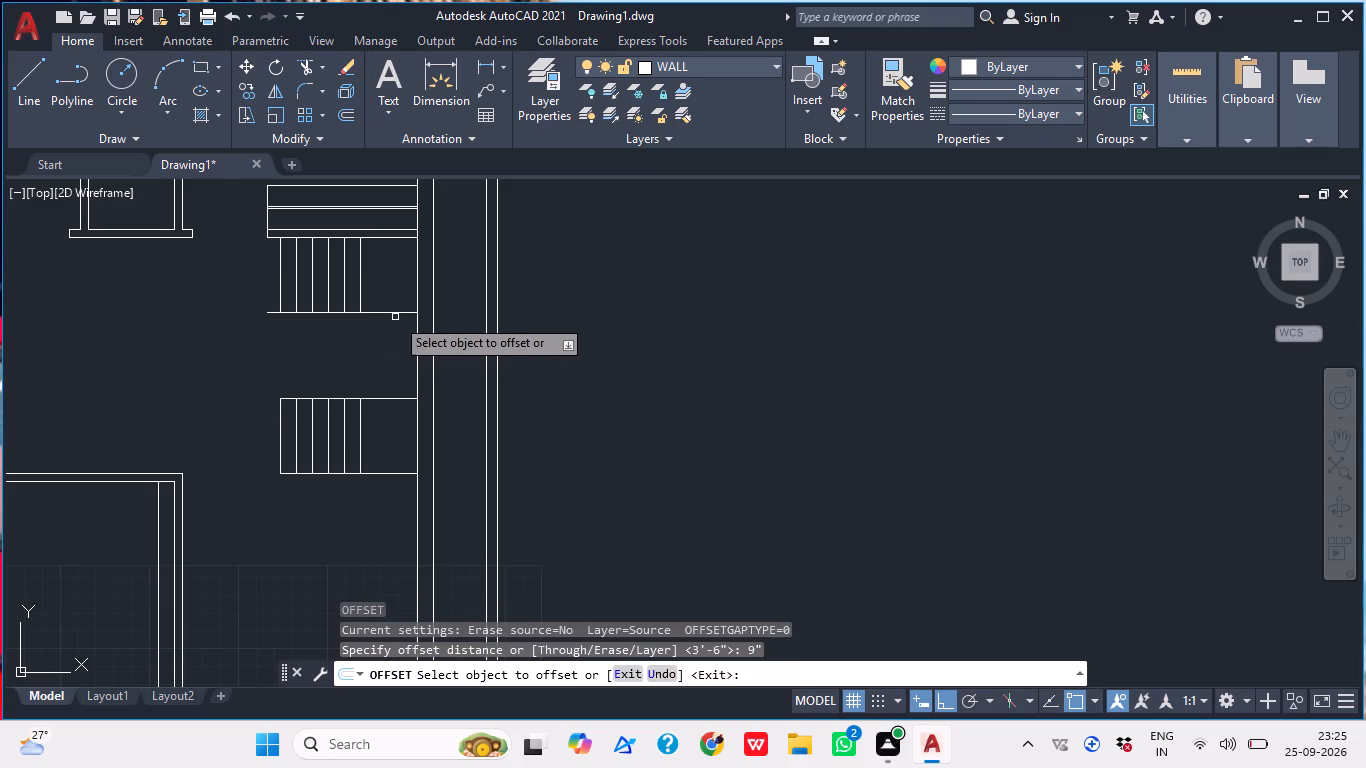
pyautogui.click(394, 315)
pyautogui.click(370, 346)
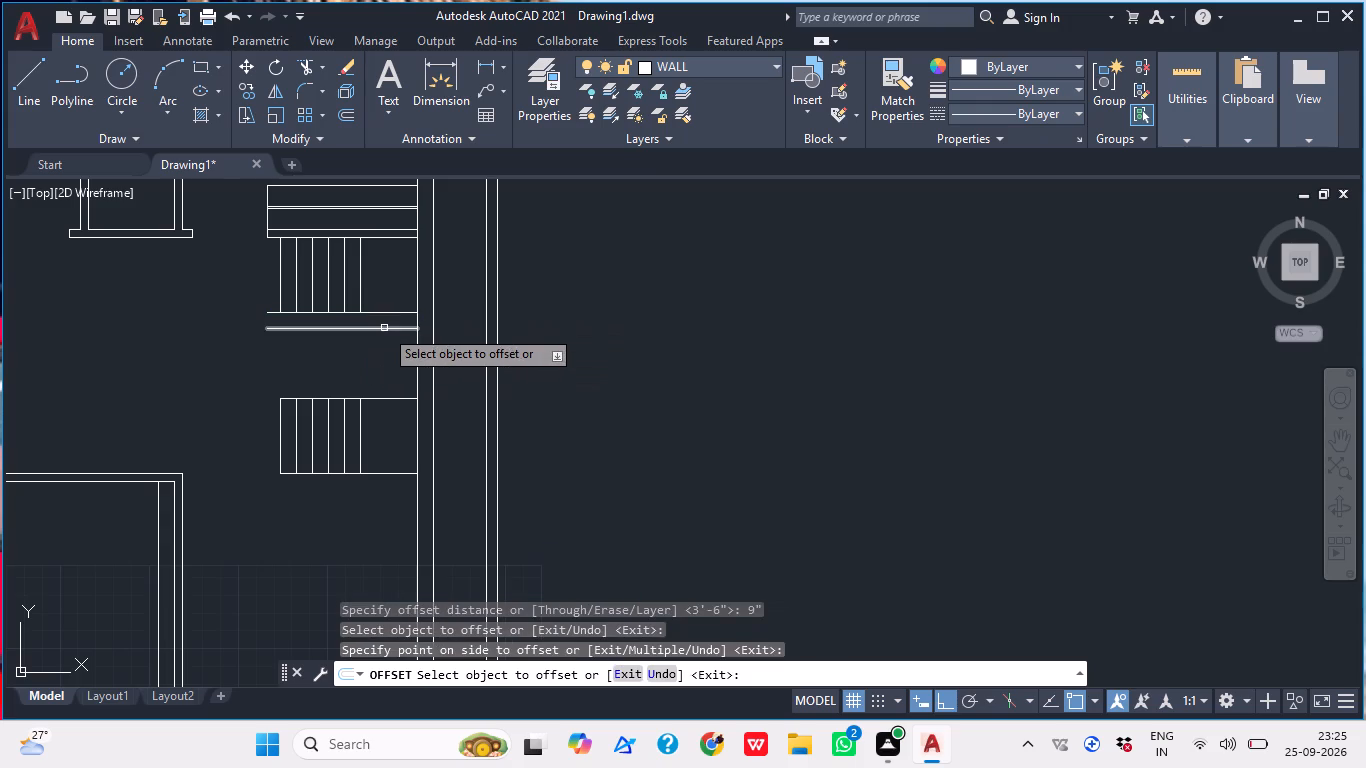
pyautogui.moveTo(384, 327); pyautogui.dragTo(371, 352)
pyautogui.click(371, 352)
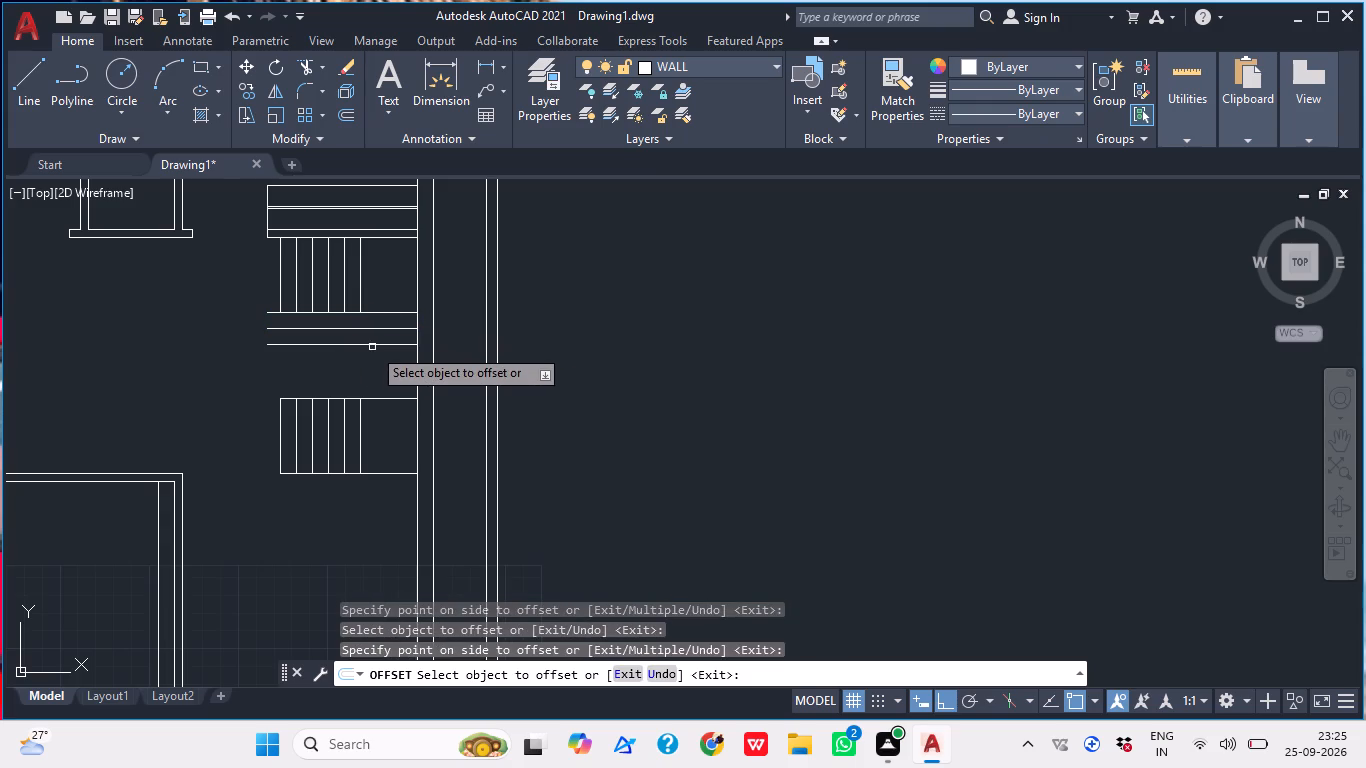
pyautogui.click(372, 347)
pyautogui.click(360, 380)
pyautogui.moveTo(376, 362); pyautogui.dragTo(372, 377)
pyautogui.doubleClick(371, 382)
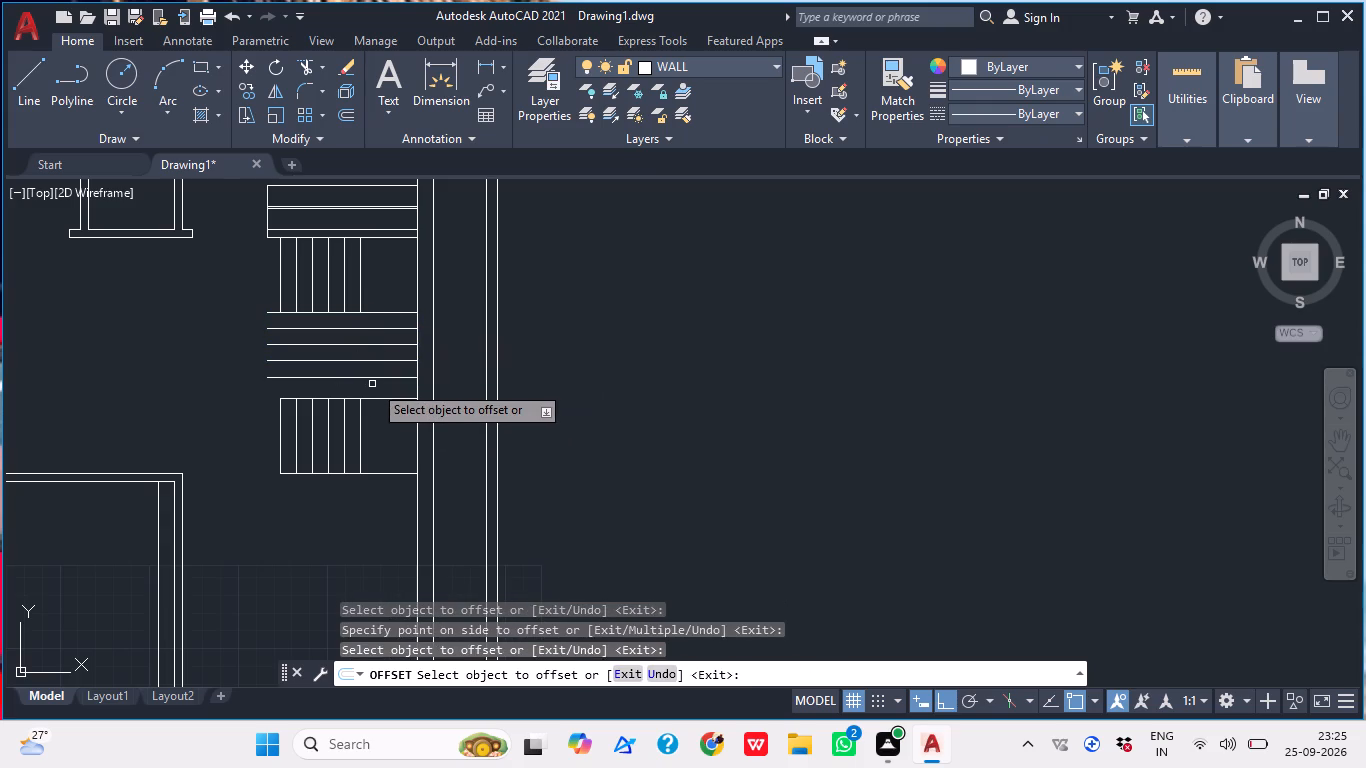
pyautogui.press('Escape')
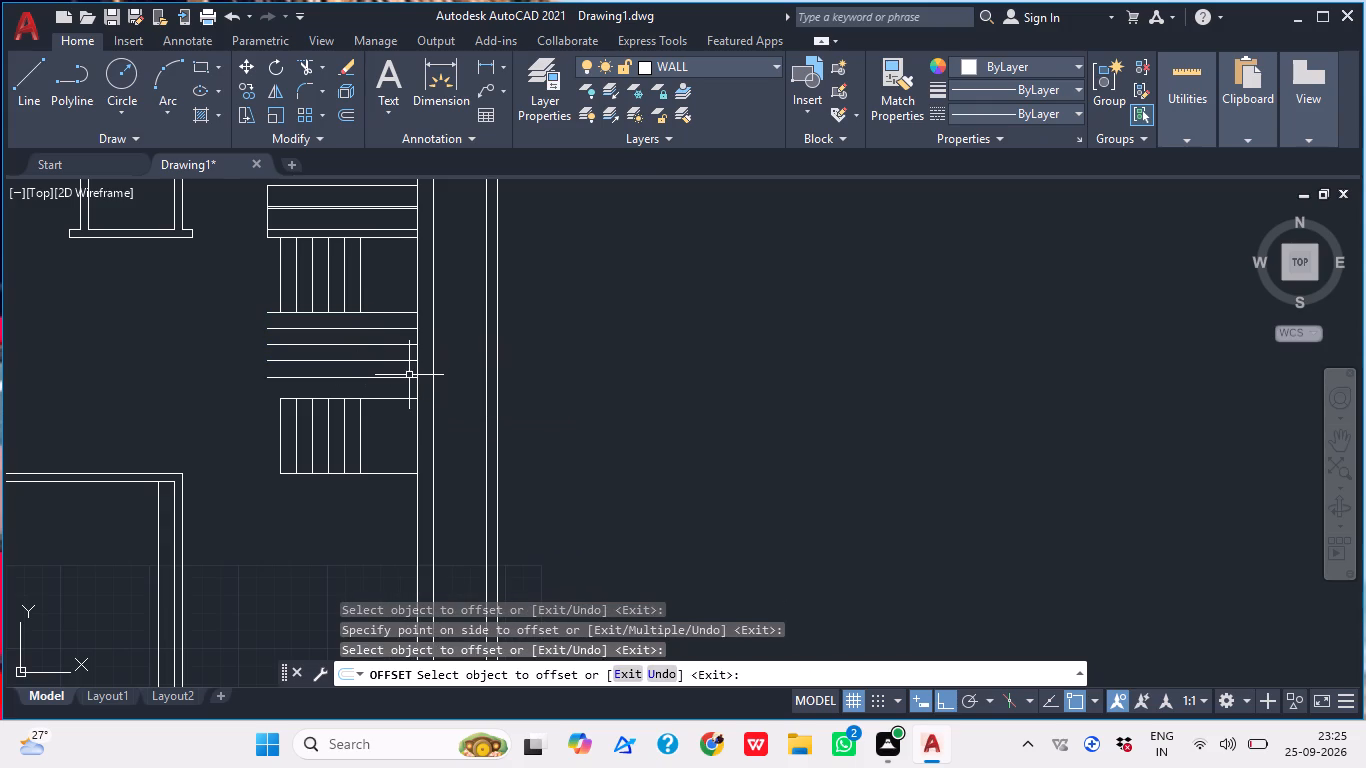
# Draw a vertical line across the gap between the flights, joining the ends of the rightmost upper and lower tread lines.
pyautogui.write('L')
pyautogui.press('space')
pyautogui.scroll(2, 324, 311)
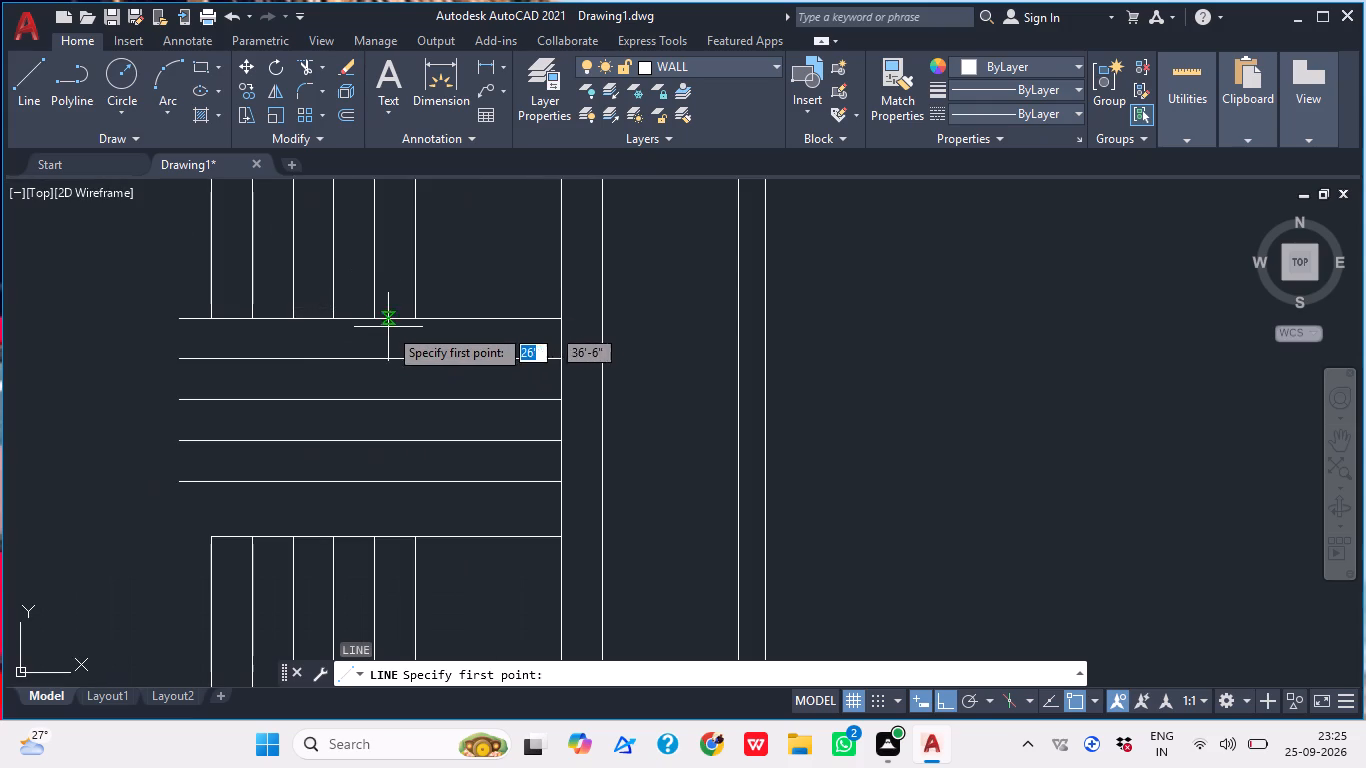
pyautogui.click(411, 313)
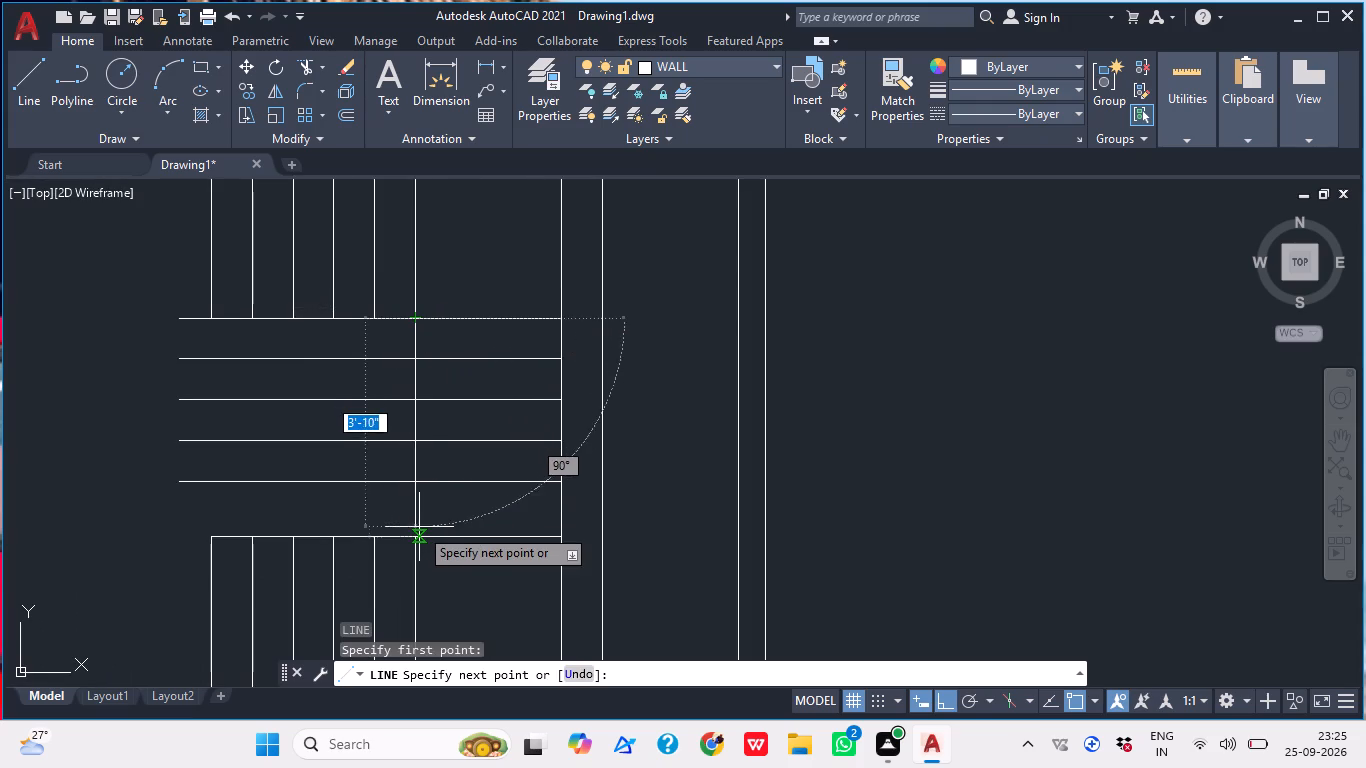
pyautogui.click(415, 536)
pyautogui.press('Escape')
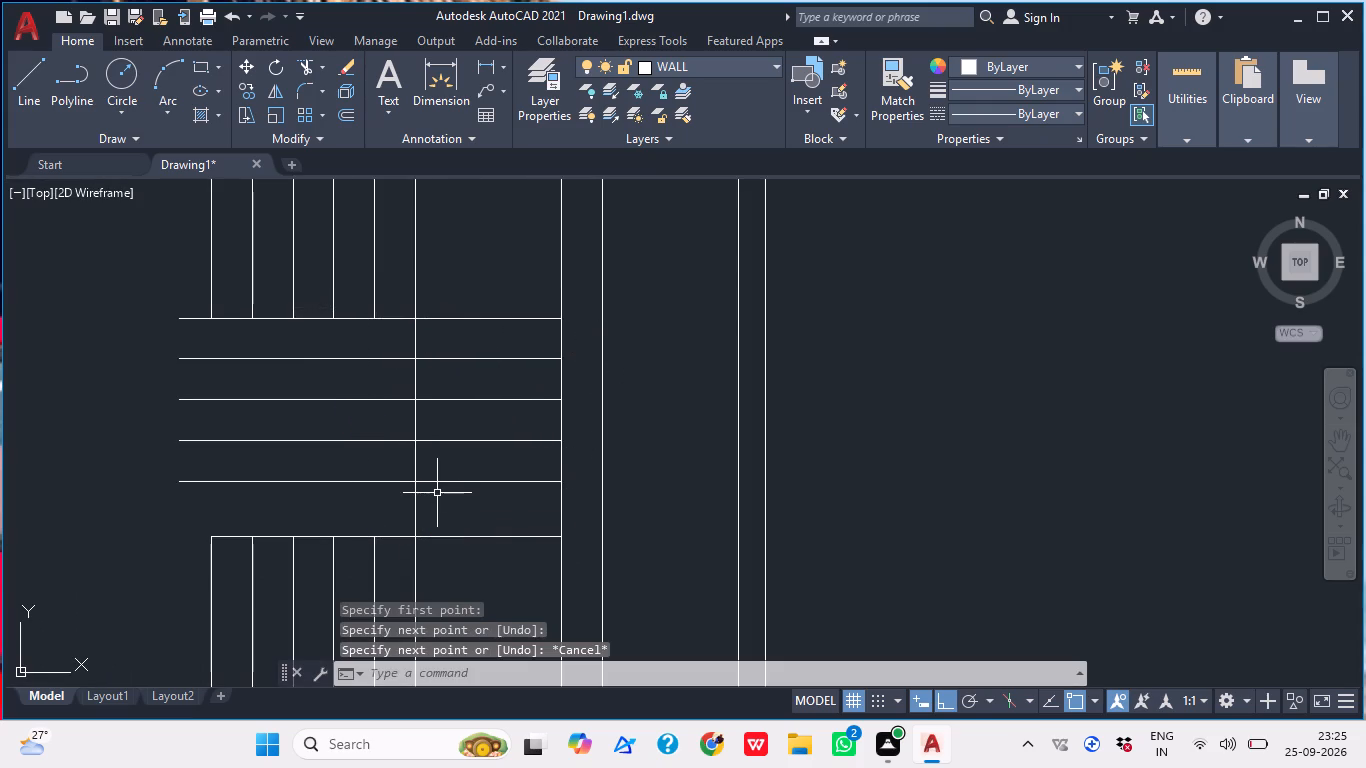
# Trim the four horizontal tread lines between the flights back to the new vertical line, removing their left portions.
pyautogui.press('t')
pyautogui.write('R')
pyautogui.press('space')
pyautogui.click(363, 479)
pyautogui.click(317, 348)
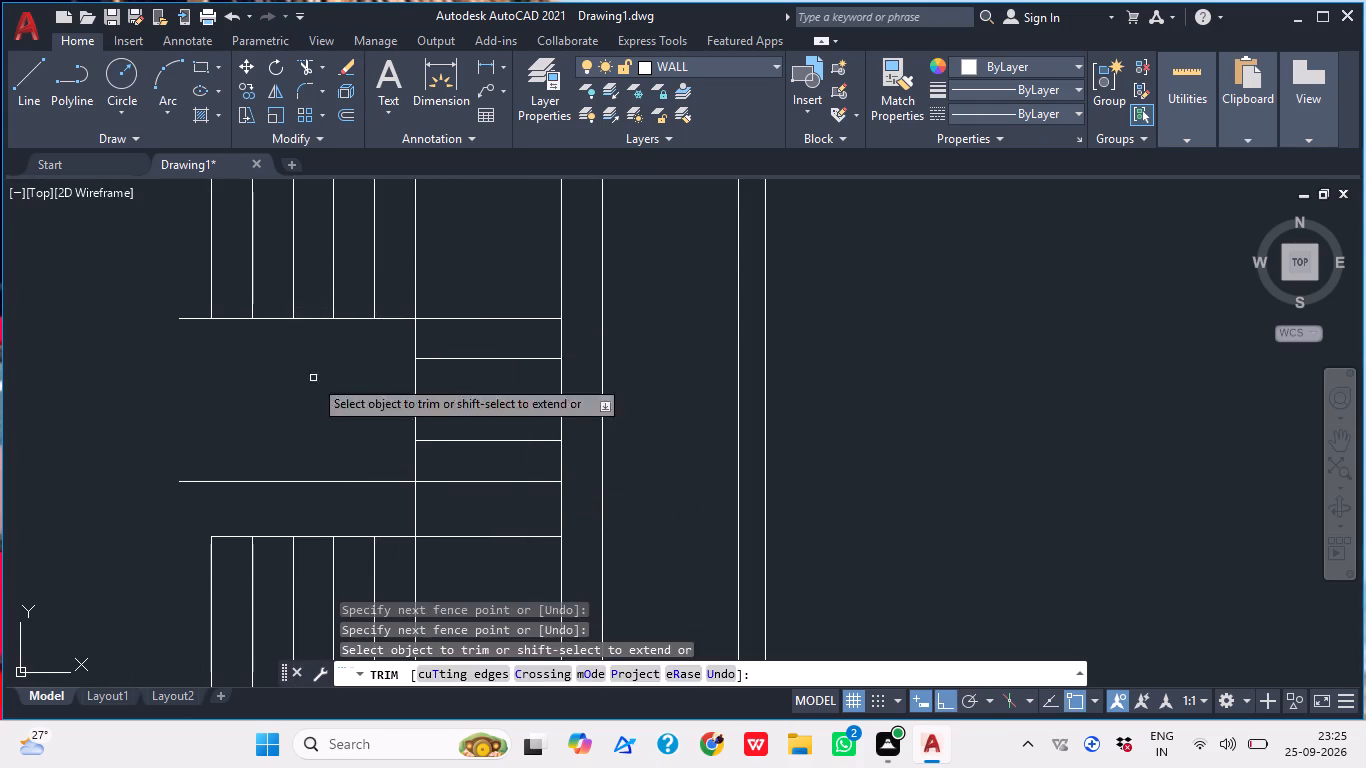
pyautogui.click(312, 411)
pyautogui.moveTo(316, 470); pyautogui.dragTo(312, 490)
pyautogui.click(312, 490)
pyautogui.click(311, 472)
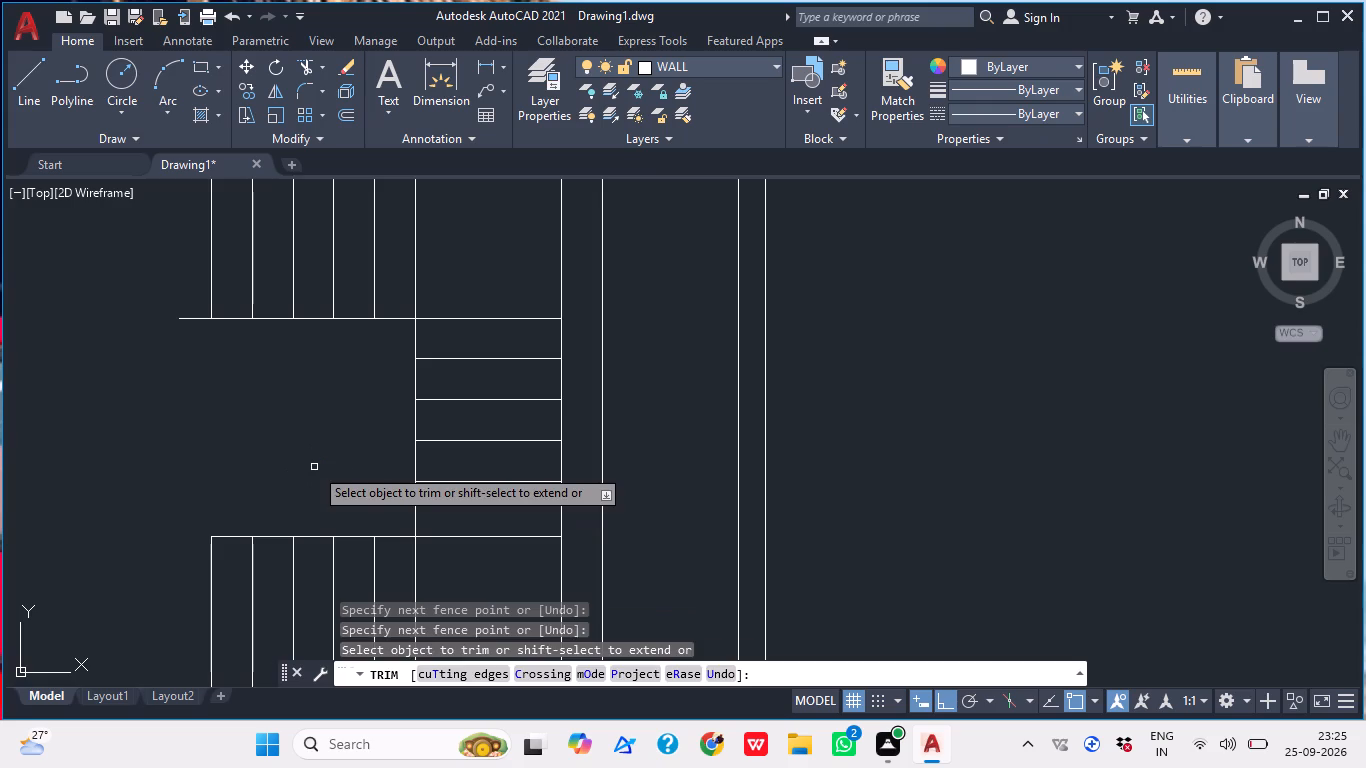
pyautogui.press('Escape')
# Trim the short overhang of the upper cross line beyond the leftmost vertical tread line.
pyautogui.press('space')
pyautogui.scroll(1, 182, 315)
pyautogui.click(203, 297)
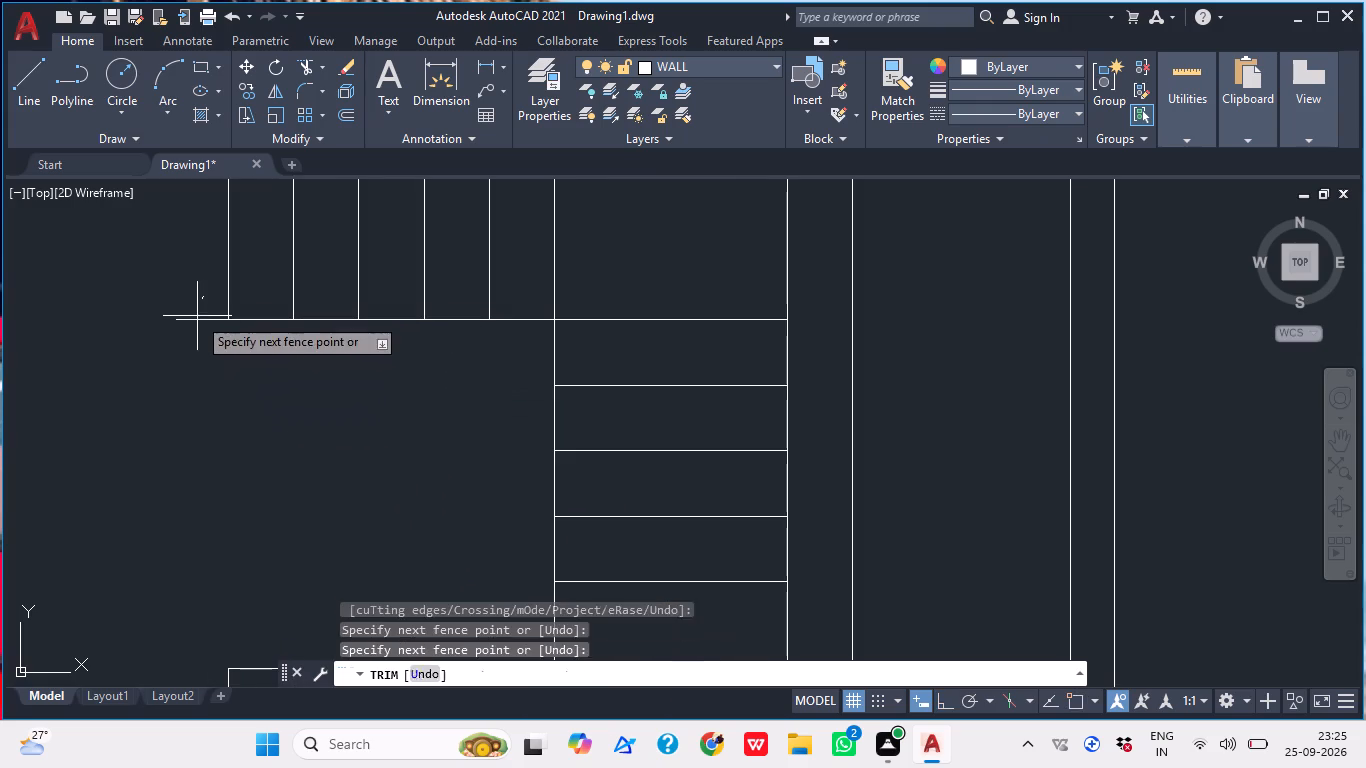
pyautogui.click(195, 325)
pyautogui.press('Escape')
# Erase the four horizontal tread lines between the two cross lines.
pyautogui.scroll(-3, 241, 328)
pyautogui.moveTo(279, 372); pyautogui.dragTo(260, 396, button='middle')
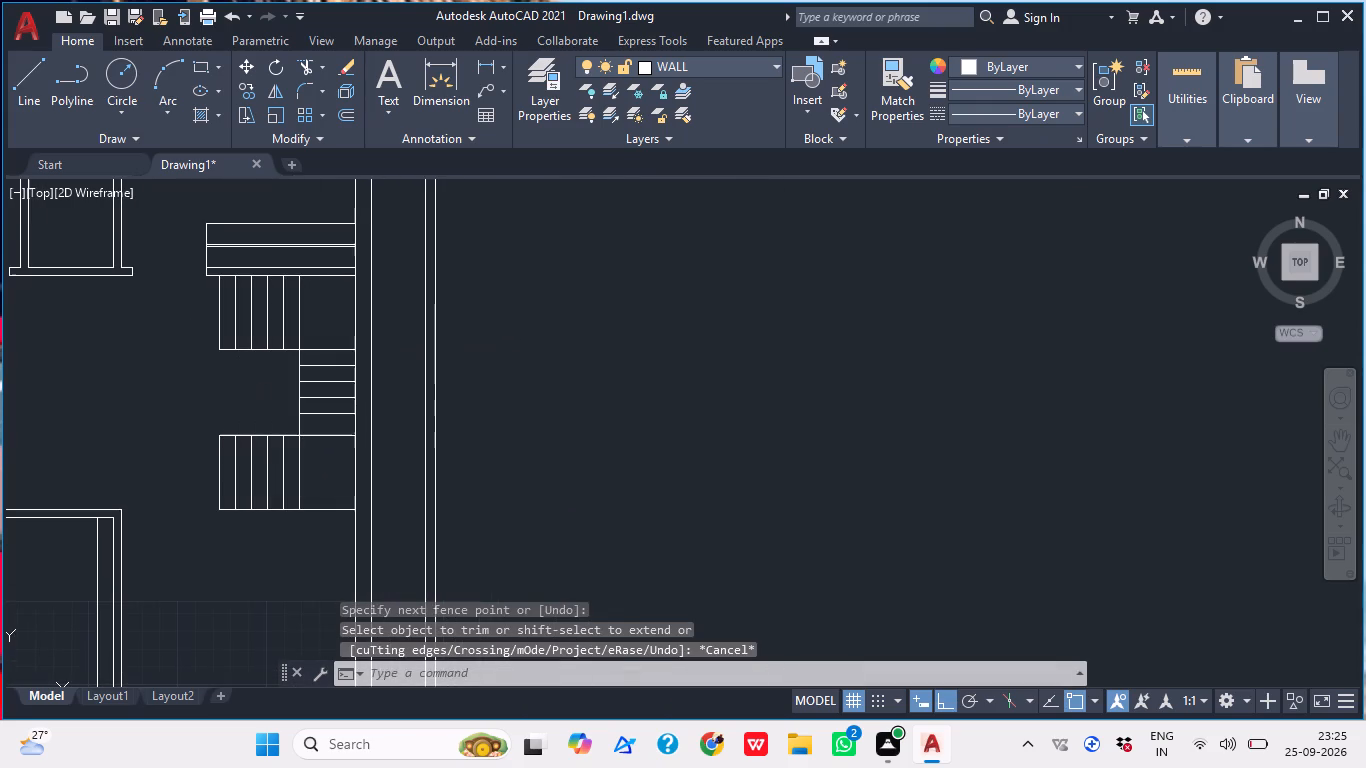
pyautogui.moveTo(252, 464); pyautogui.dragTo(228, 450, button='middle')
pyautogui.scroll(2, 303, 403)
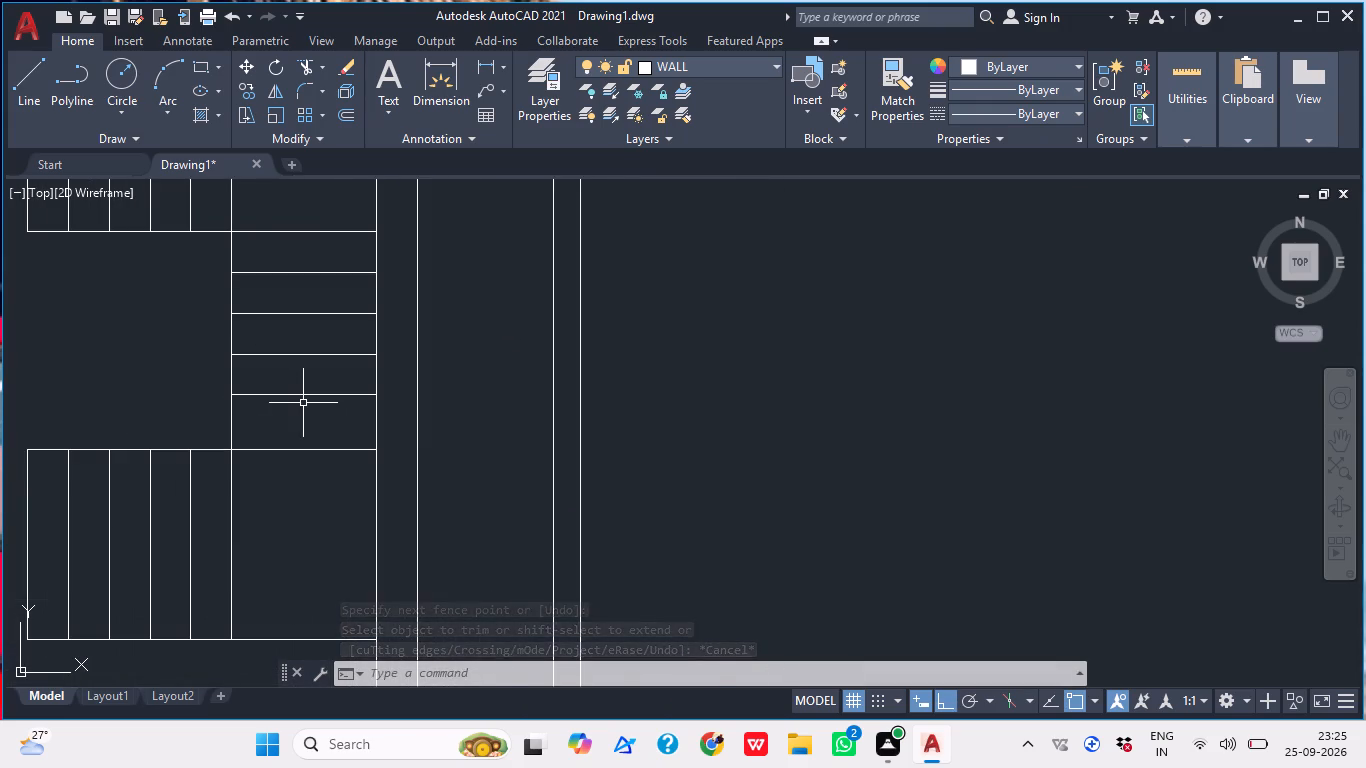
pyautogui.click(303, 403)
pyautogui.click(269, 270)
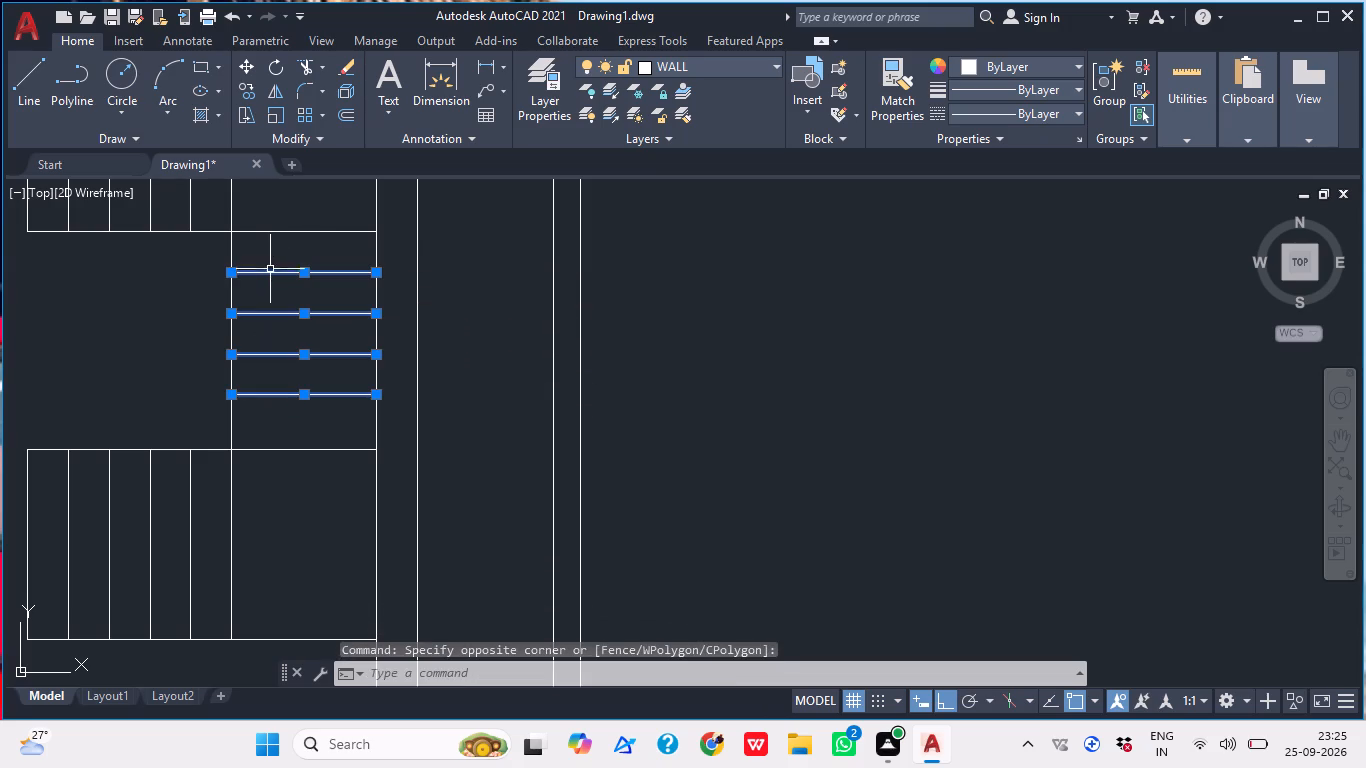
pyautogui.press('Delete')
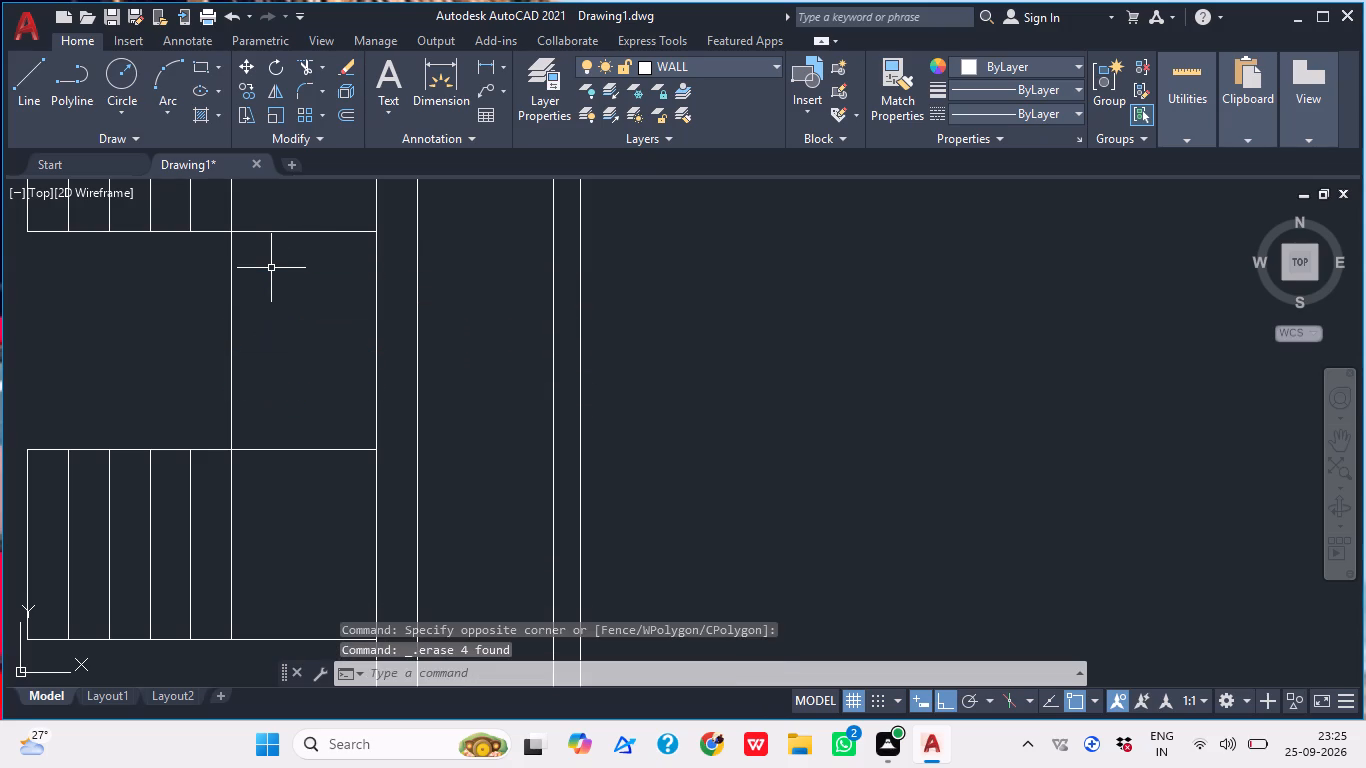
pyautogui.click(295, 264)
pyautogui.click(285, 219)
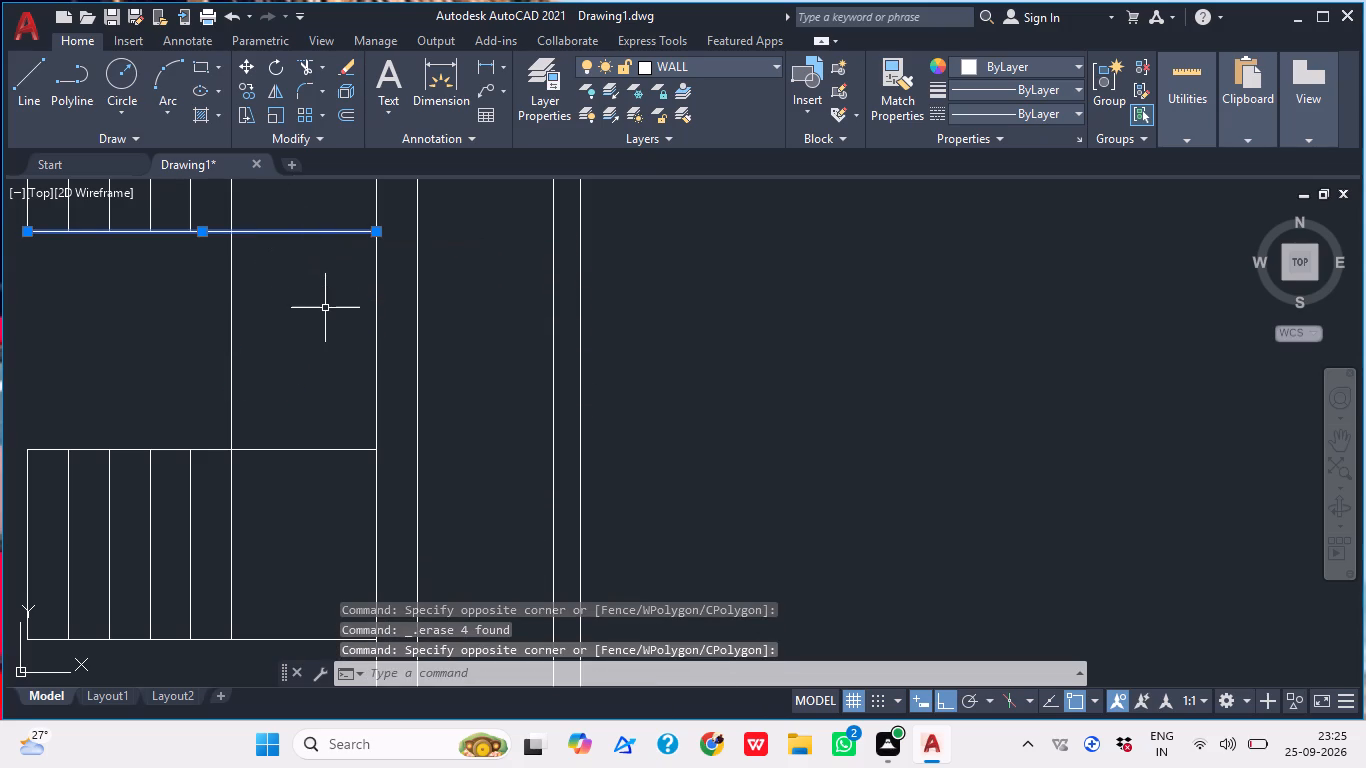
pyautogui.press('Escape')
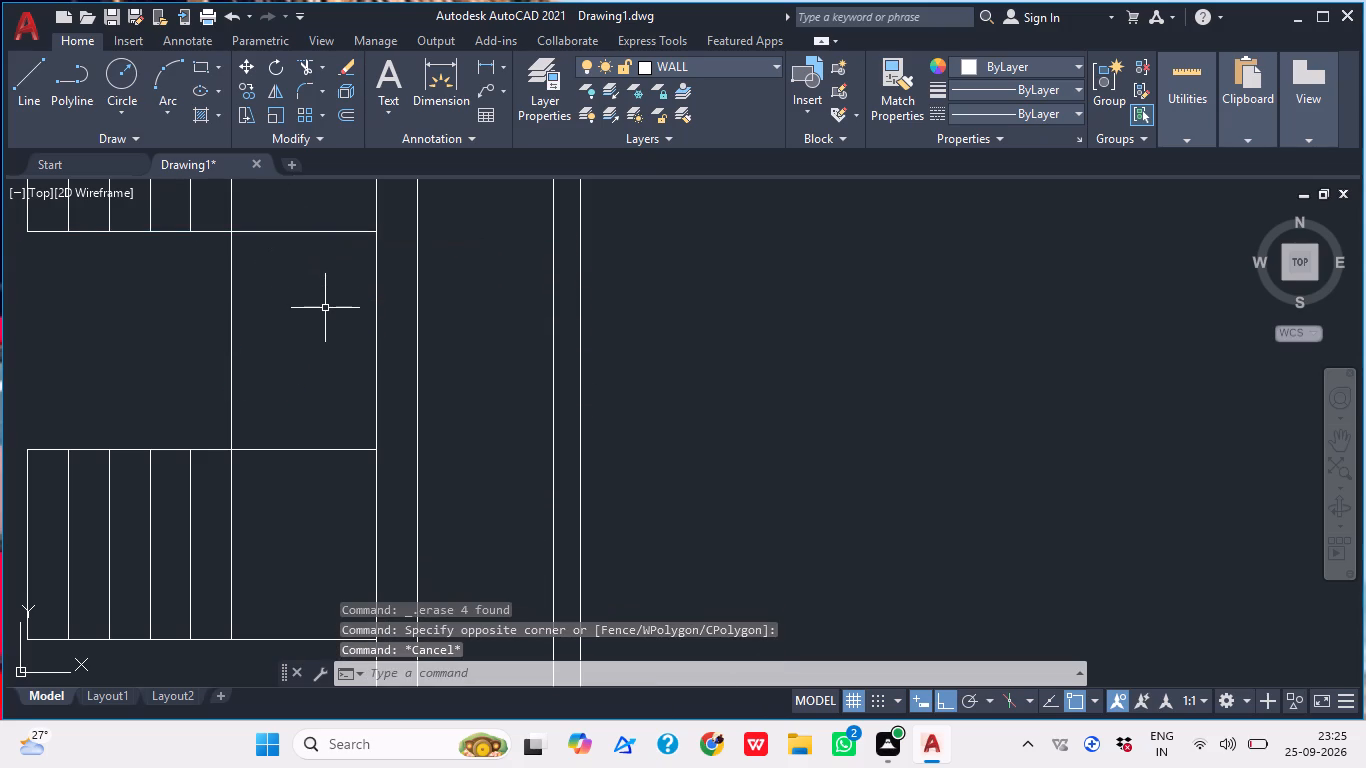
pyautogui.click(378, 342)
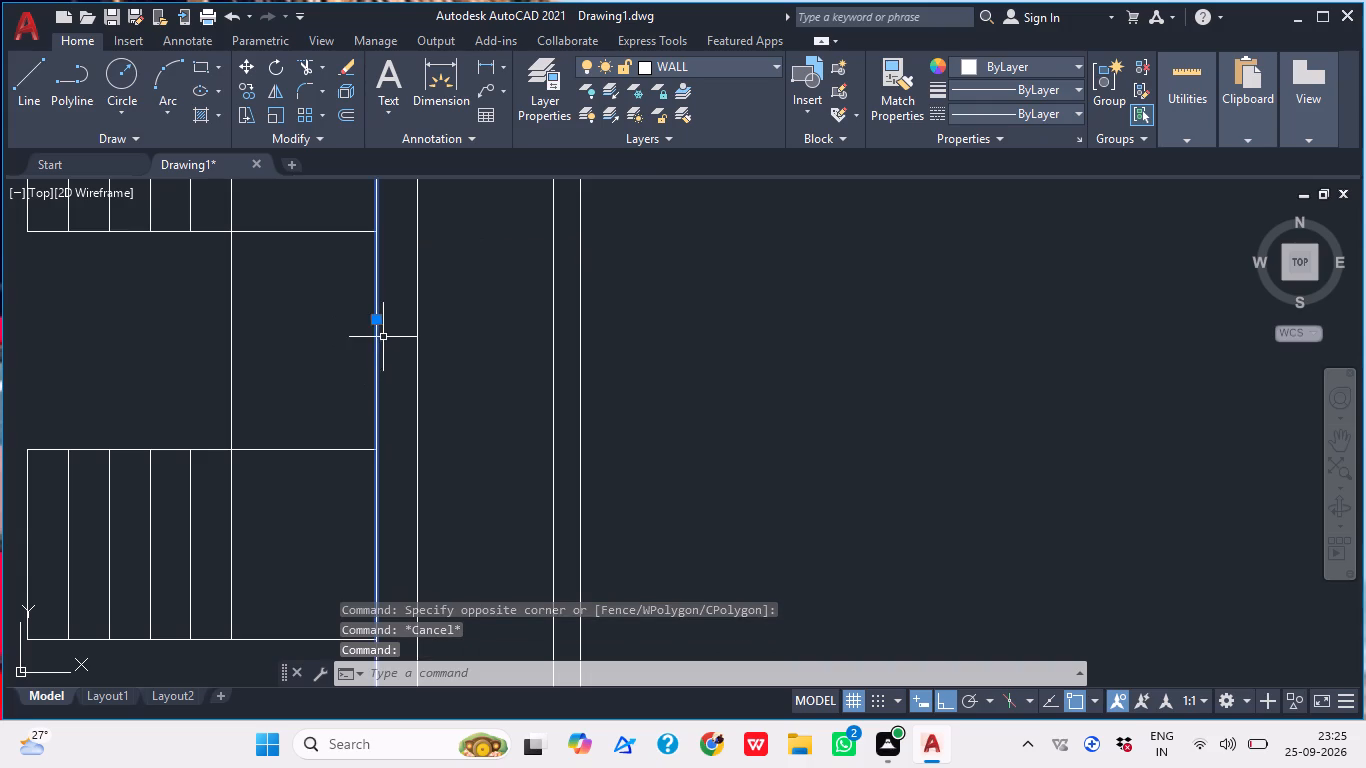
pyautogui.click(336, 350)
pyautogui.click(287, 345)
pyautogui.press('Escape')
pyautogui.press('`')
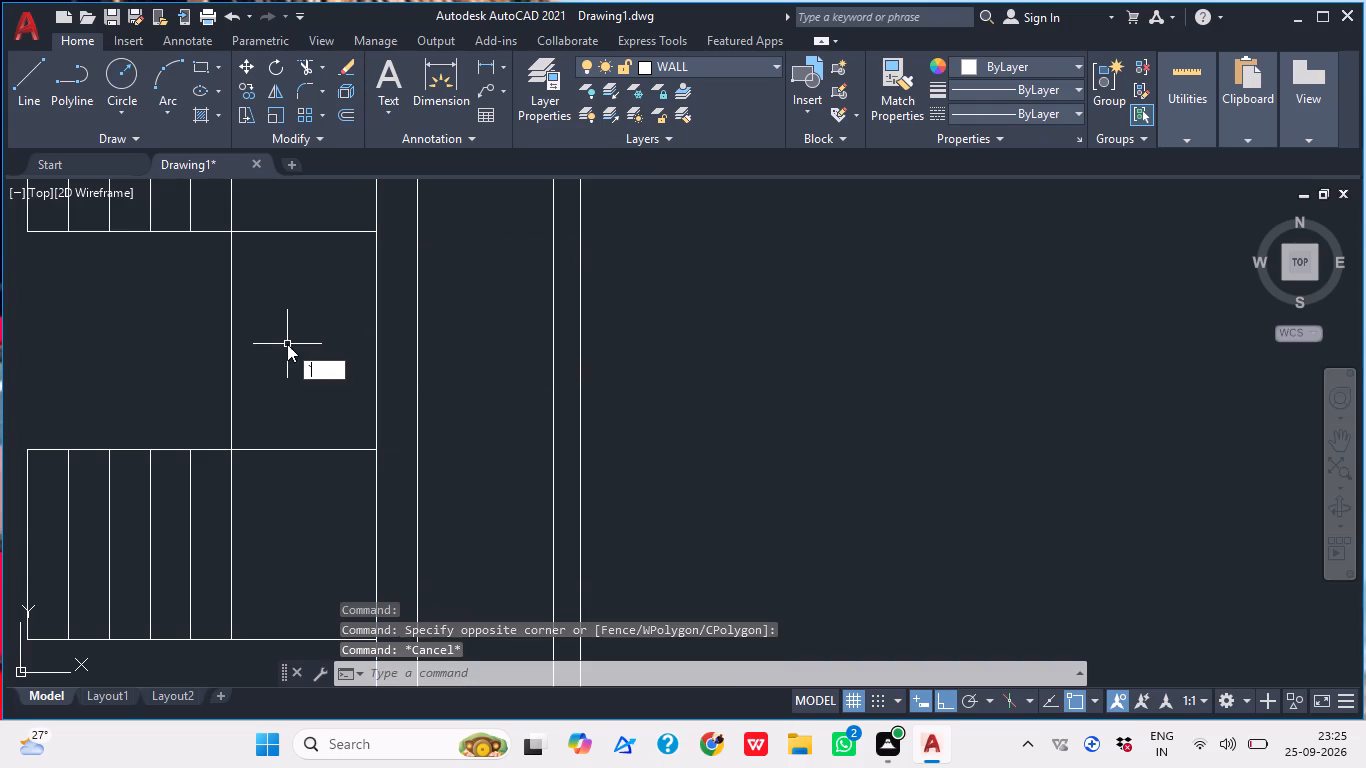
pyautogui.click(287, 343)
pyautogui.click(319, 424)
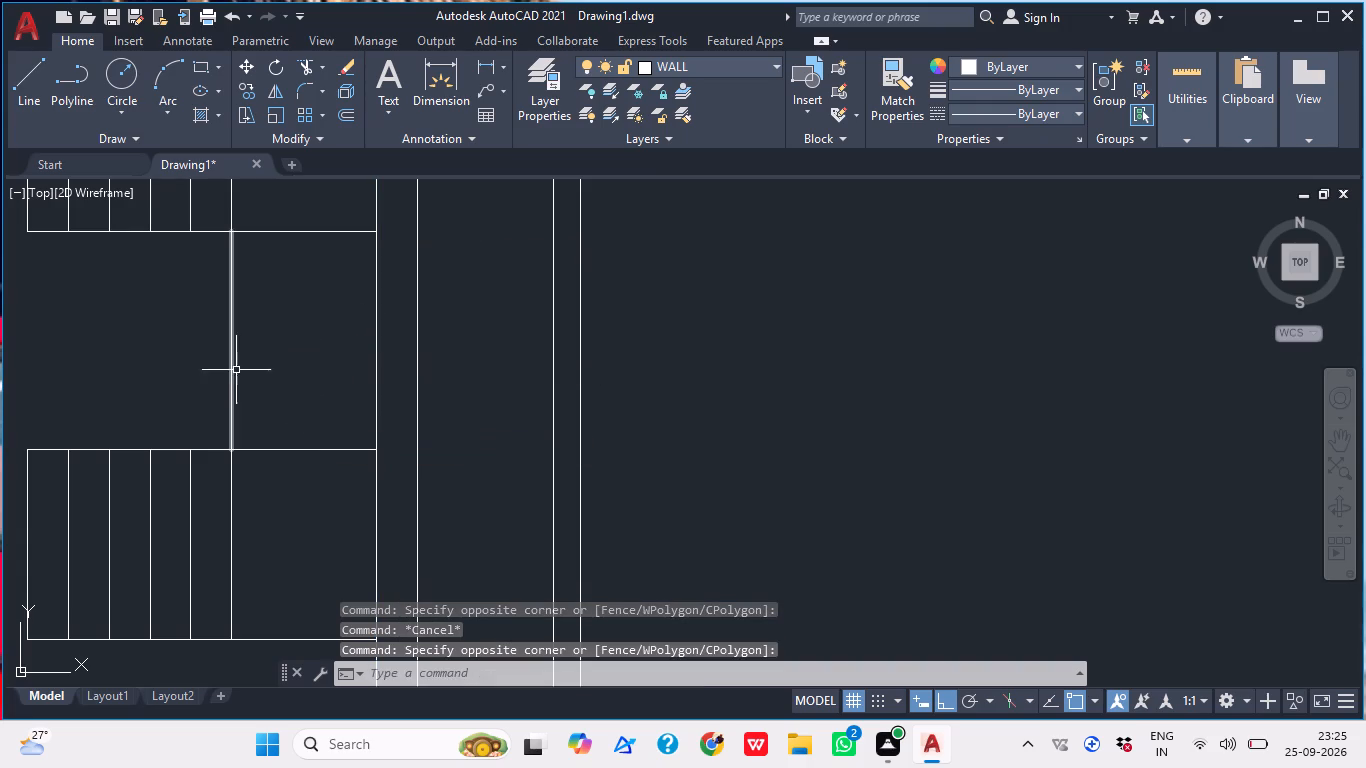
# Divide the vertical line joining the two flights into 6 equal segments.
pyautogui.click(234, 367)
pyautogui.click(209, 361)
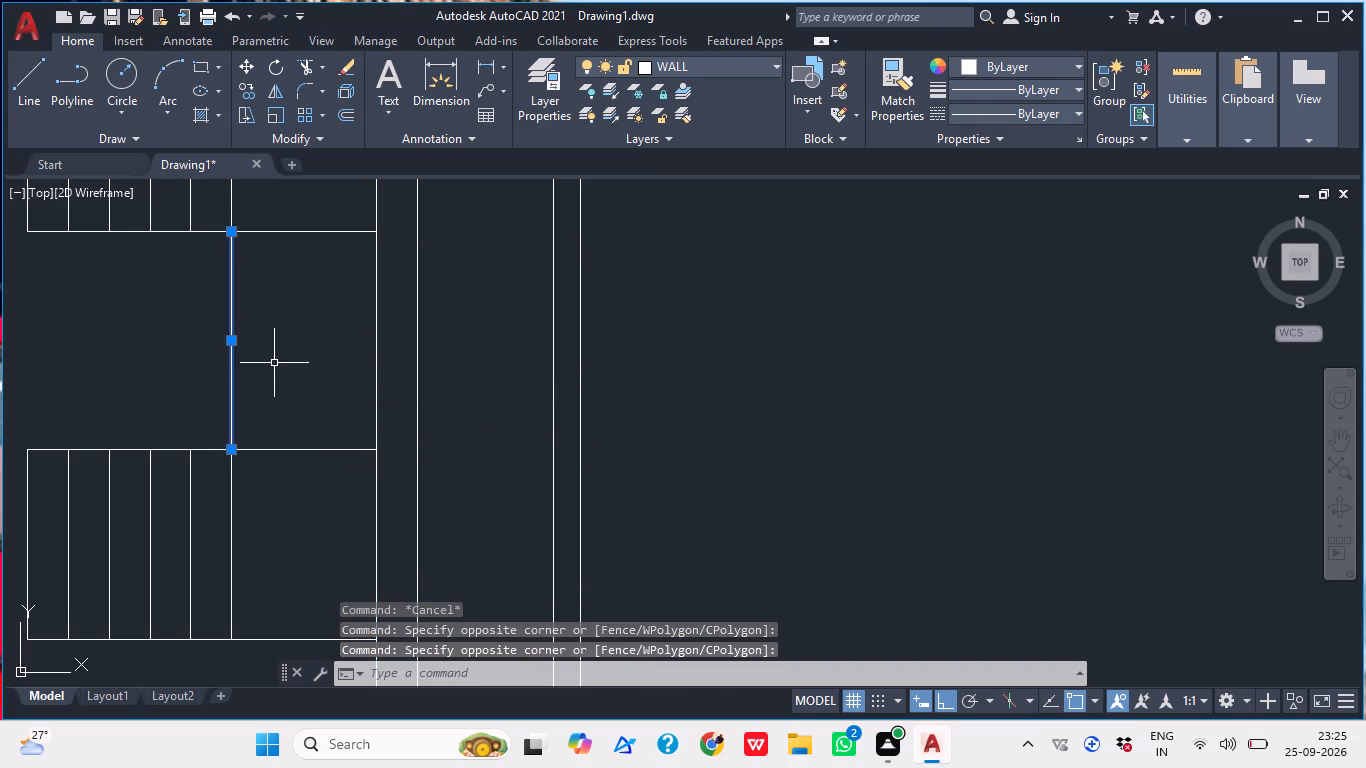
pyautogui.rightClick(231, 366)
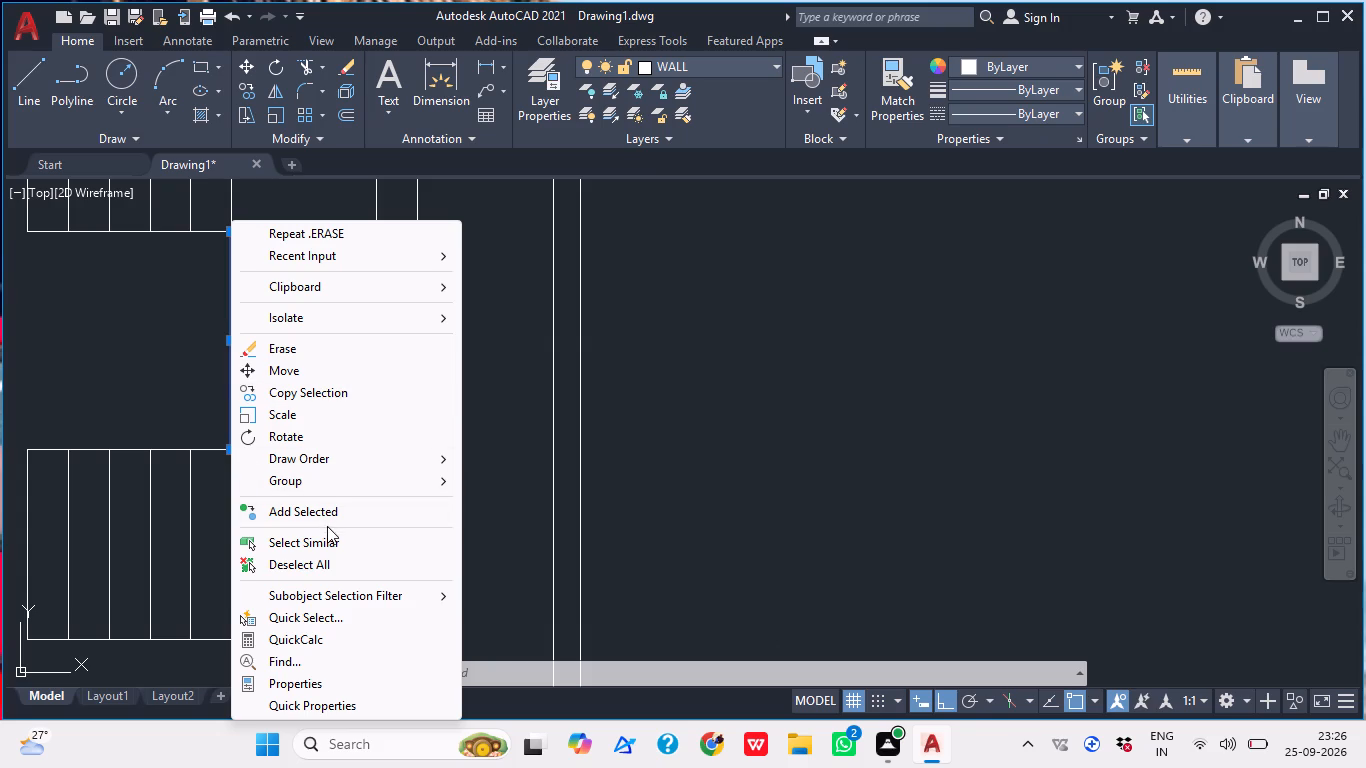
pyautogui.scroll(-2, 329, 526)
pyautogui.click(470, 424)
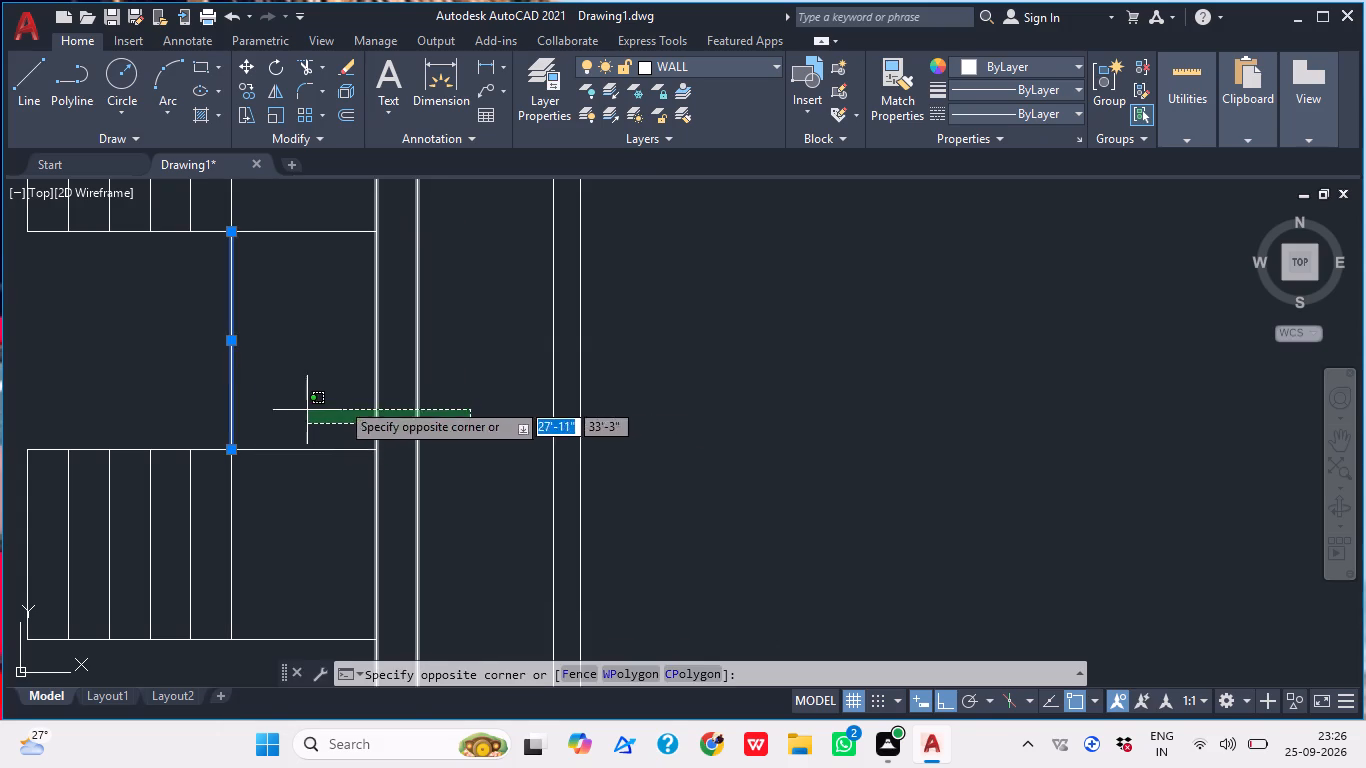
pyautogui.click(496, 413)
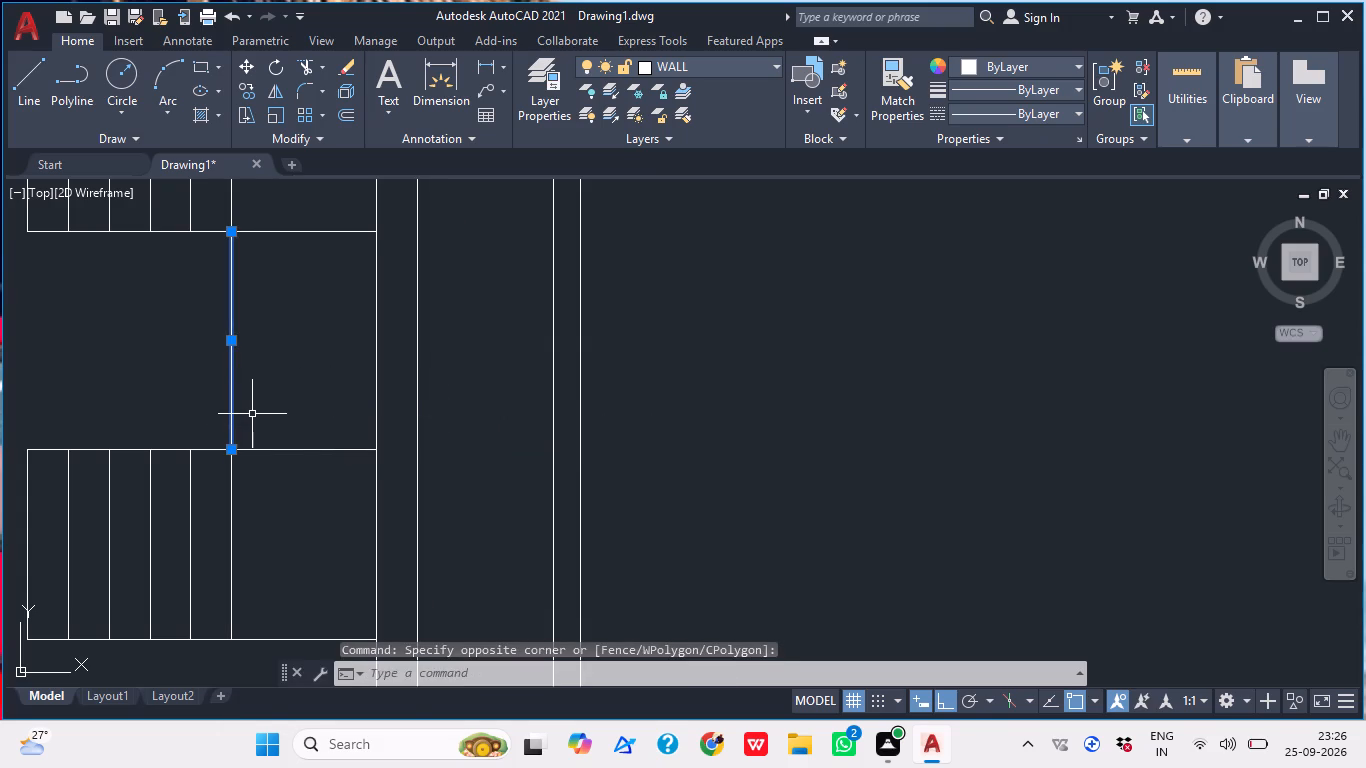
pyautogui.press('d')
pyautogui.write('IV')
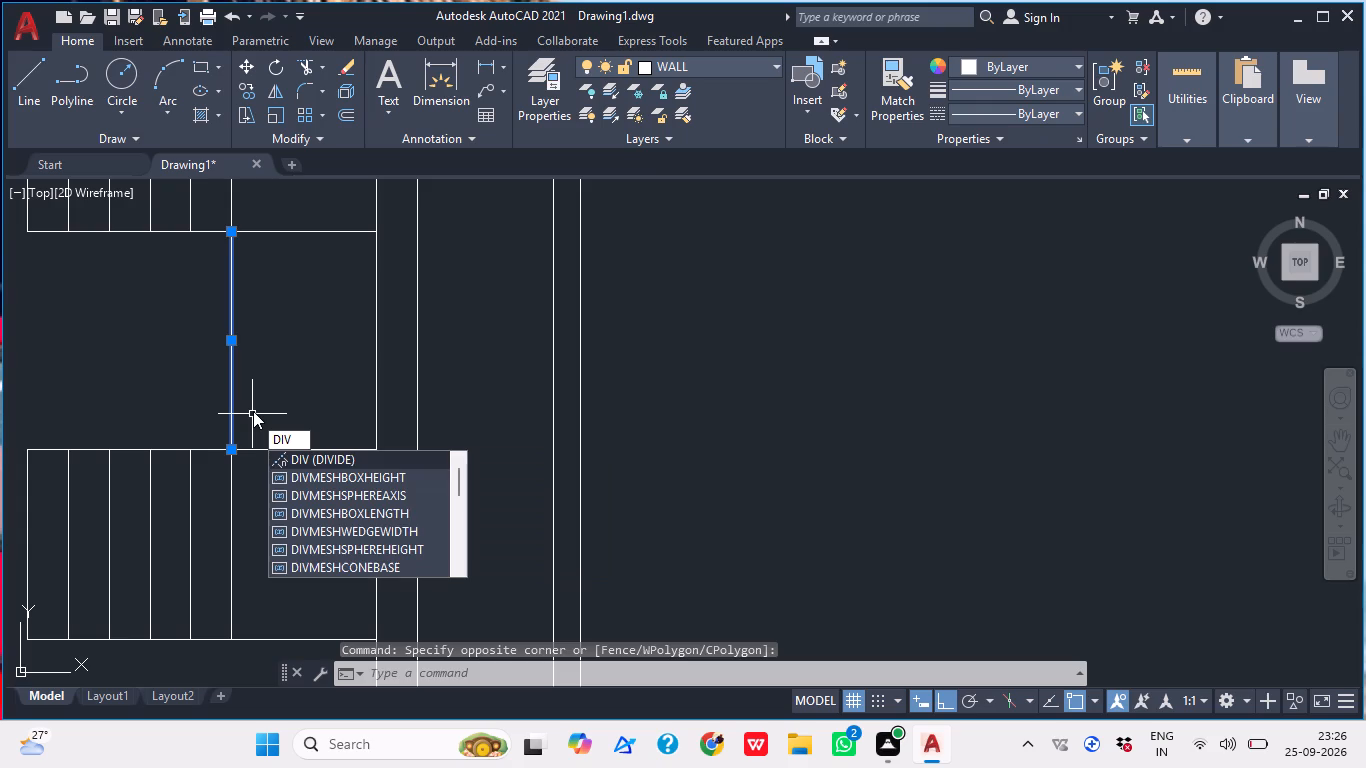
pyautogui.click(319, 462)
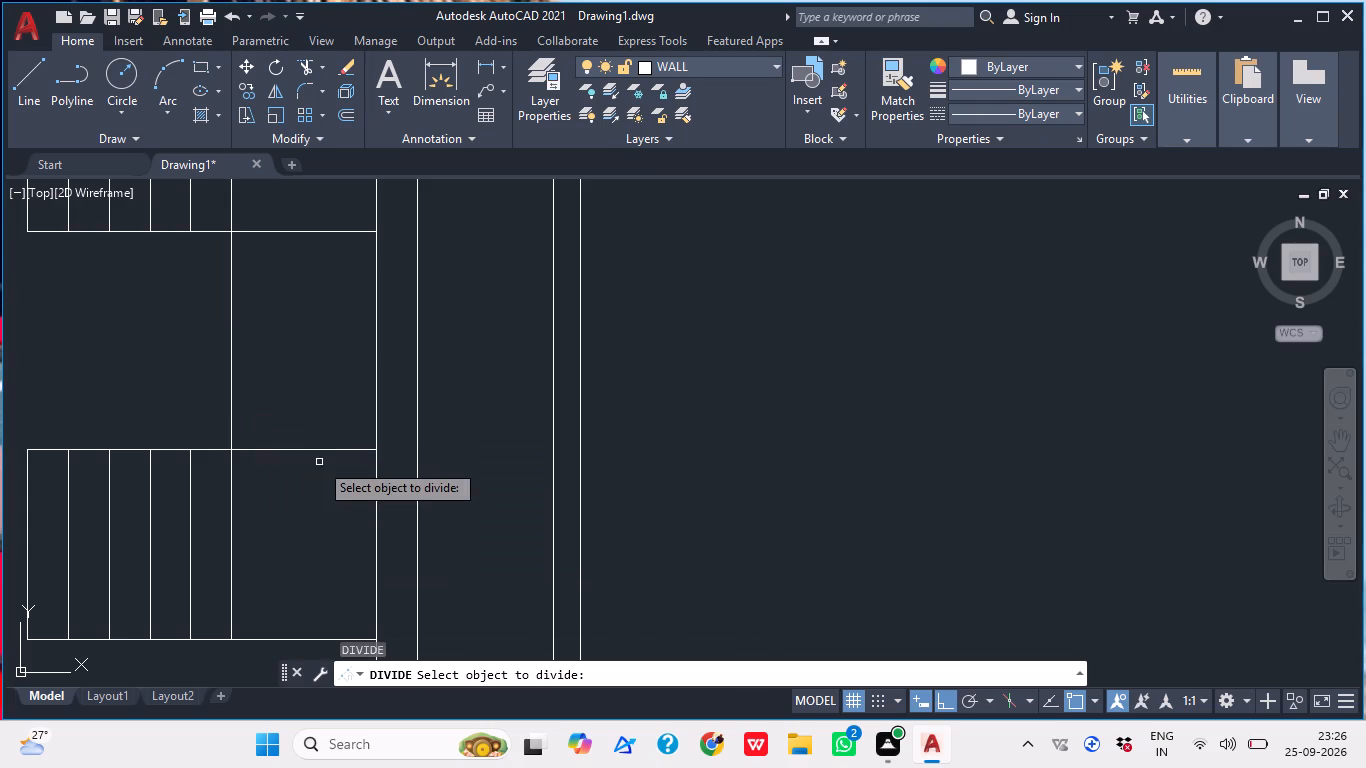
pyautogui.click(231, 389)
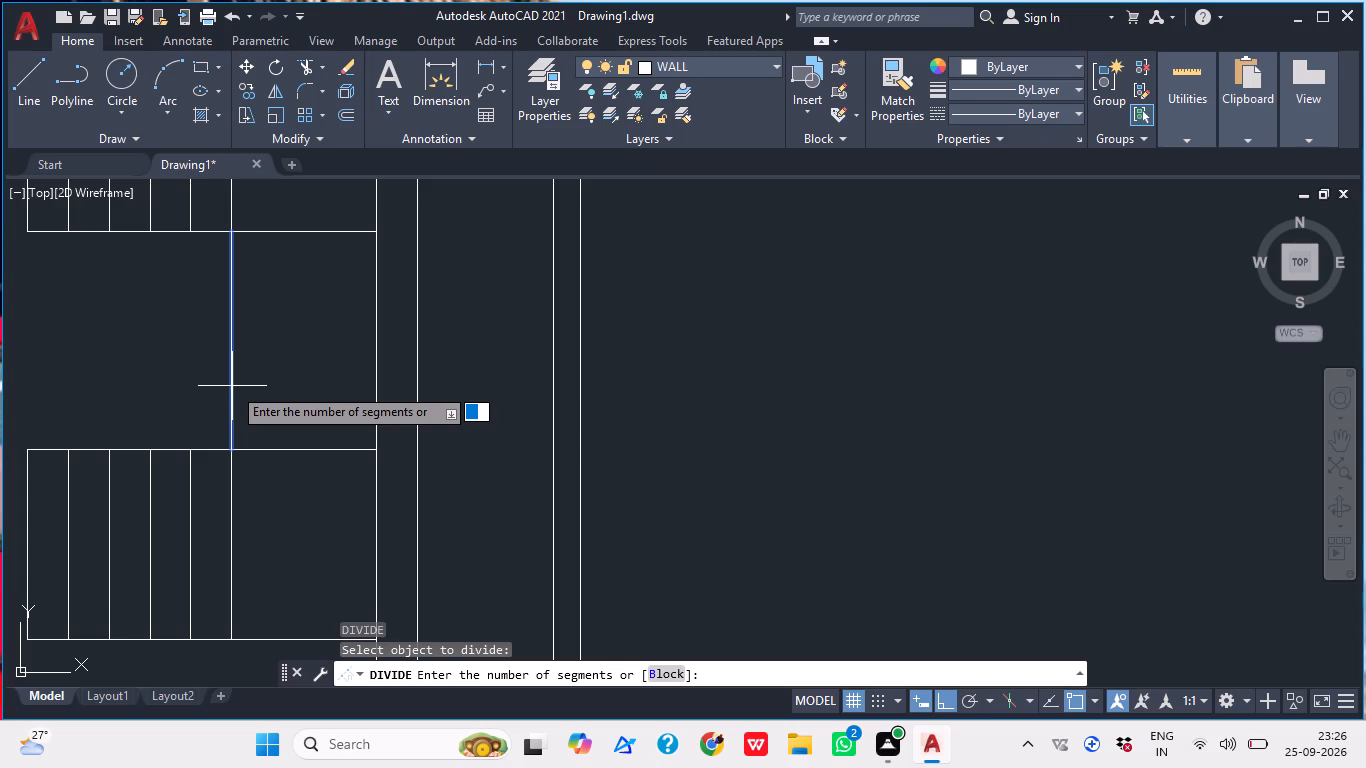
pyautogui.press('6')
pyautogui.press('Return')
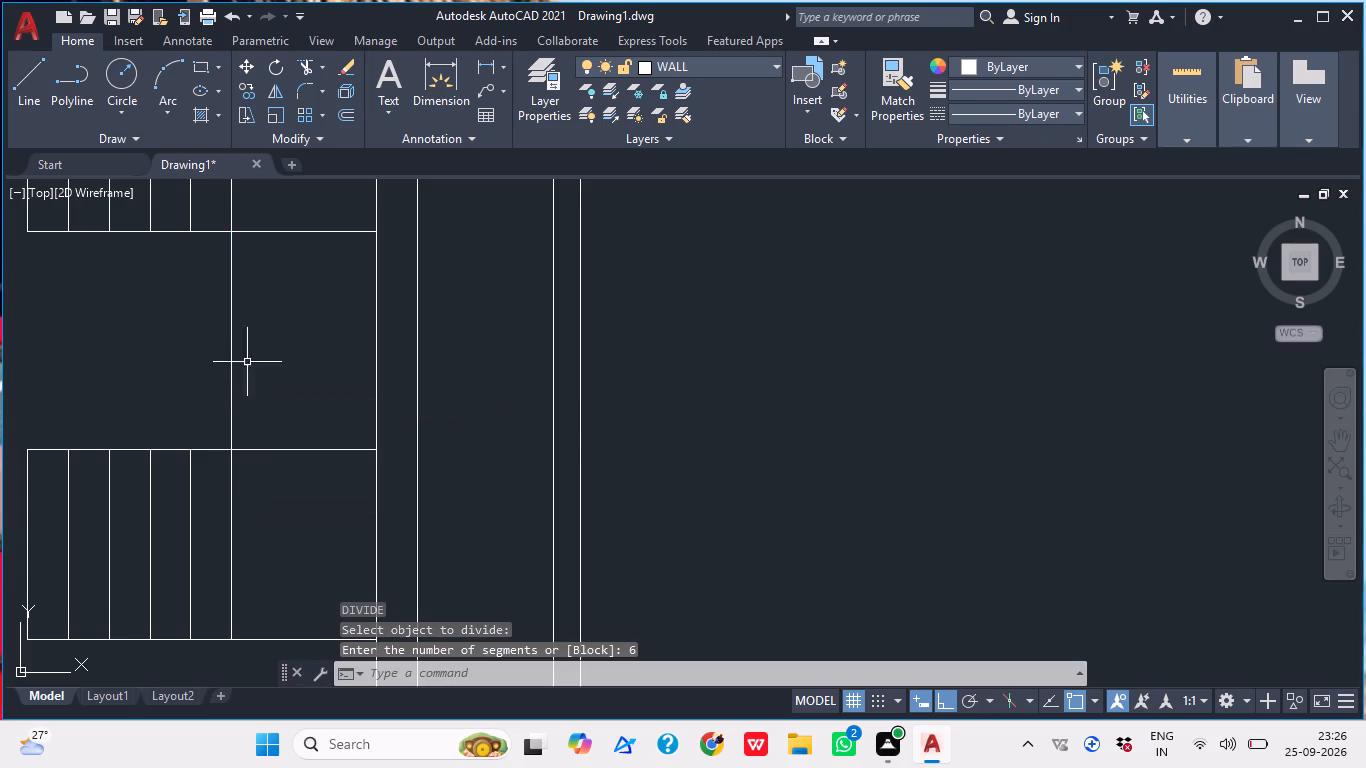
# Draw a horizontal tread line from the lowest division point of the connecting line to the wall line at its right.
pyautogui.press('l')
pyautogui.press('Return')
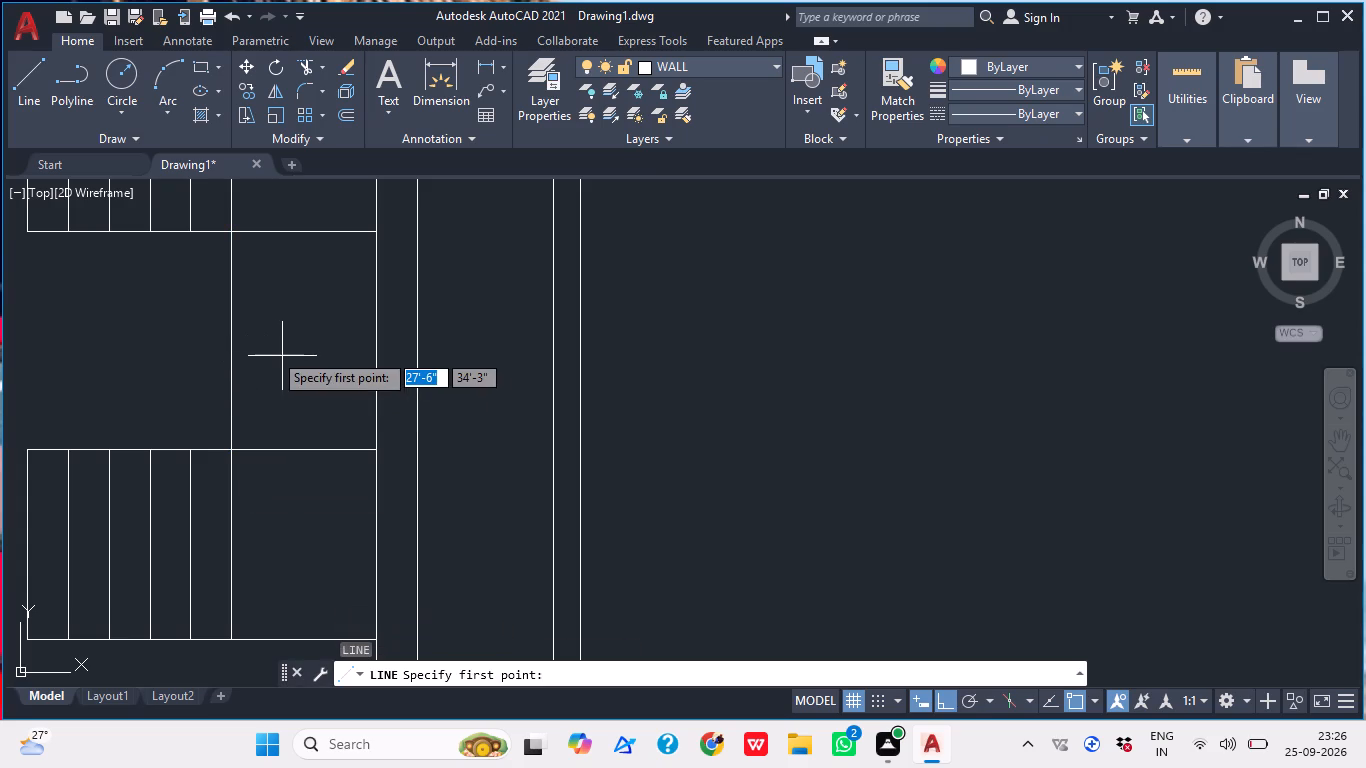
pyautogui.click(237, 420)
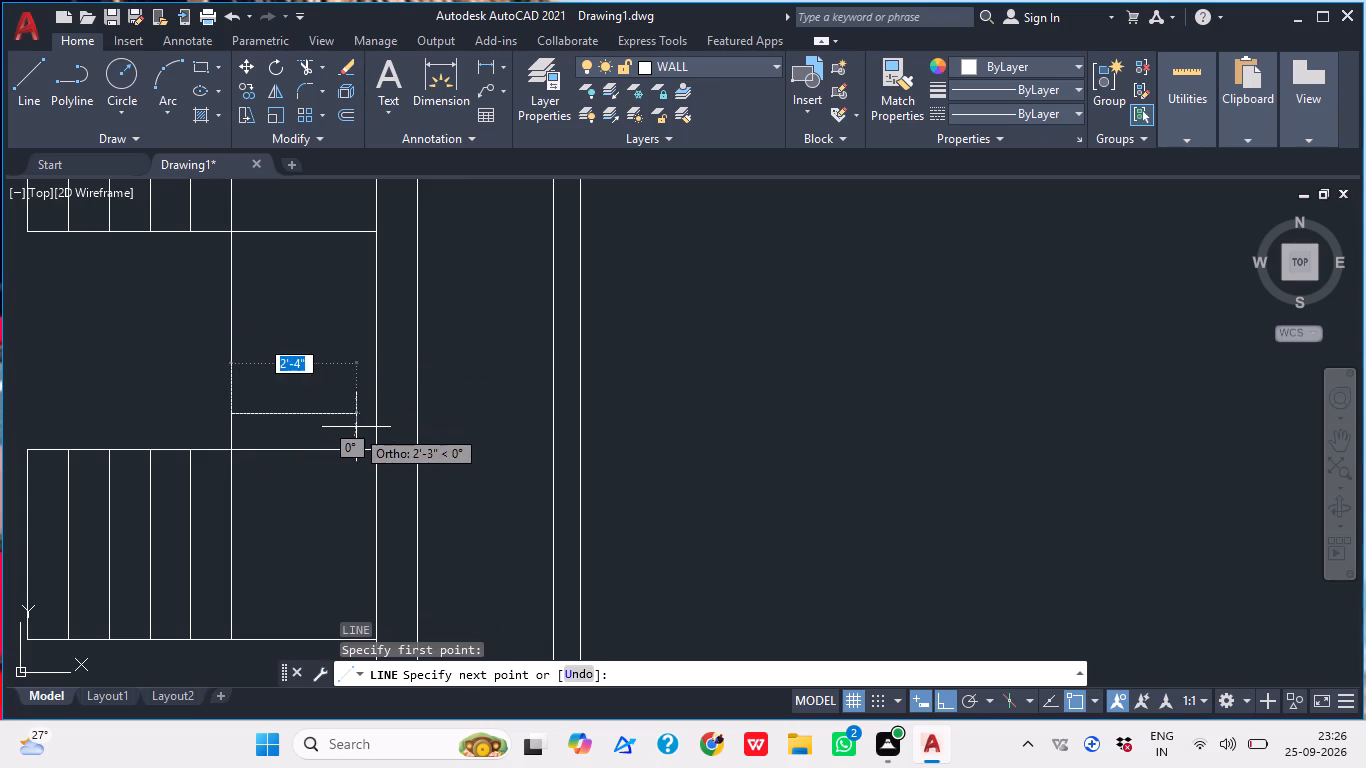
pyautogui.click(378, 414)
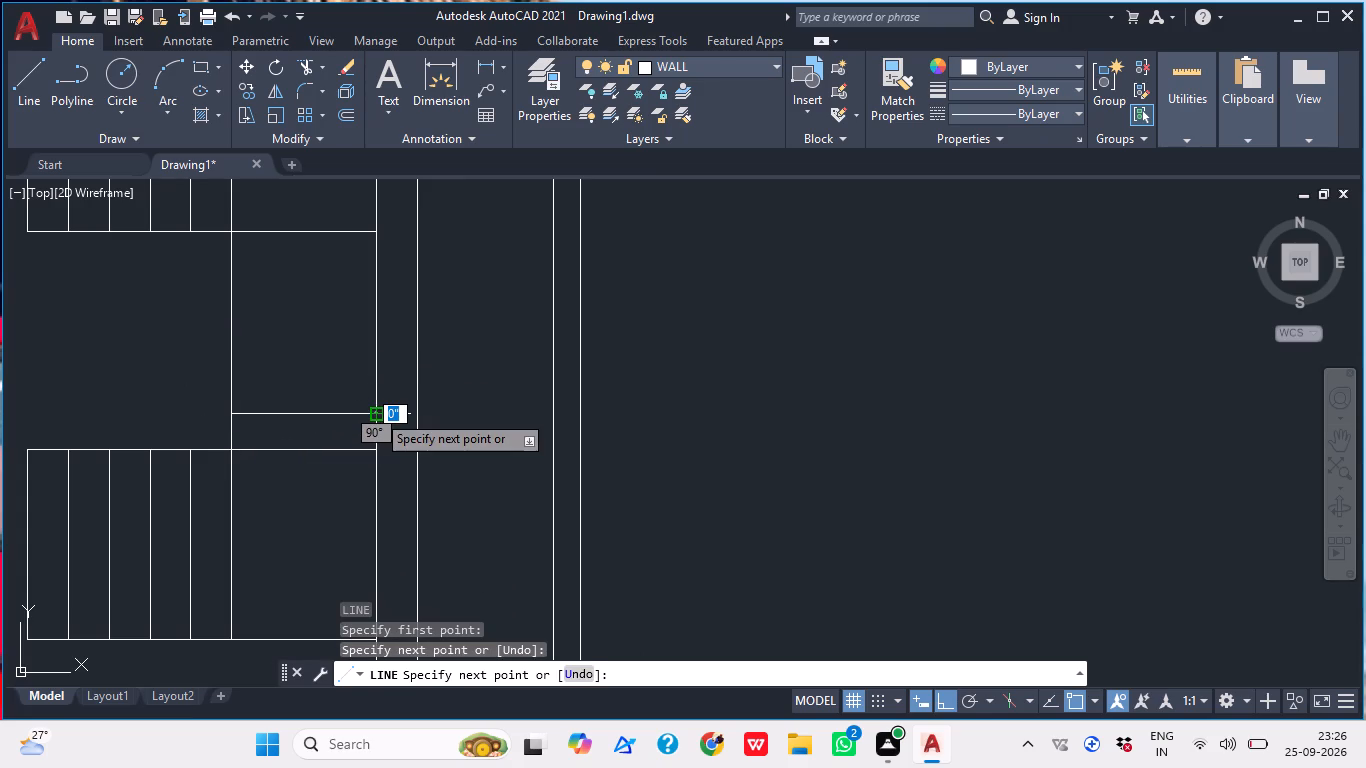
pyautogui.press('Escape')
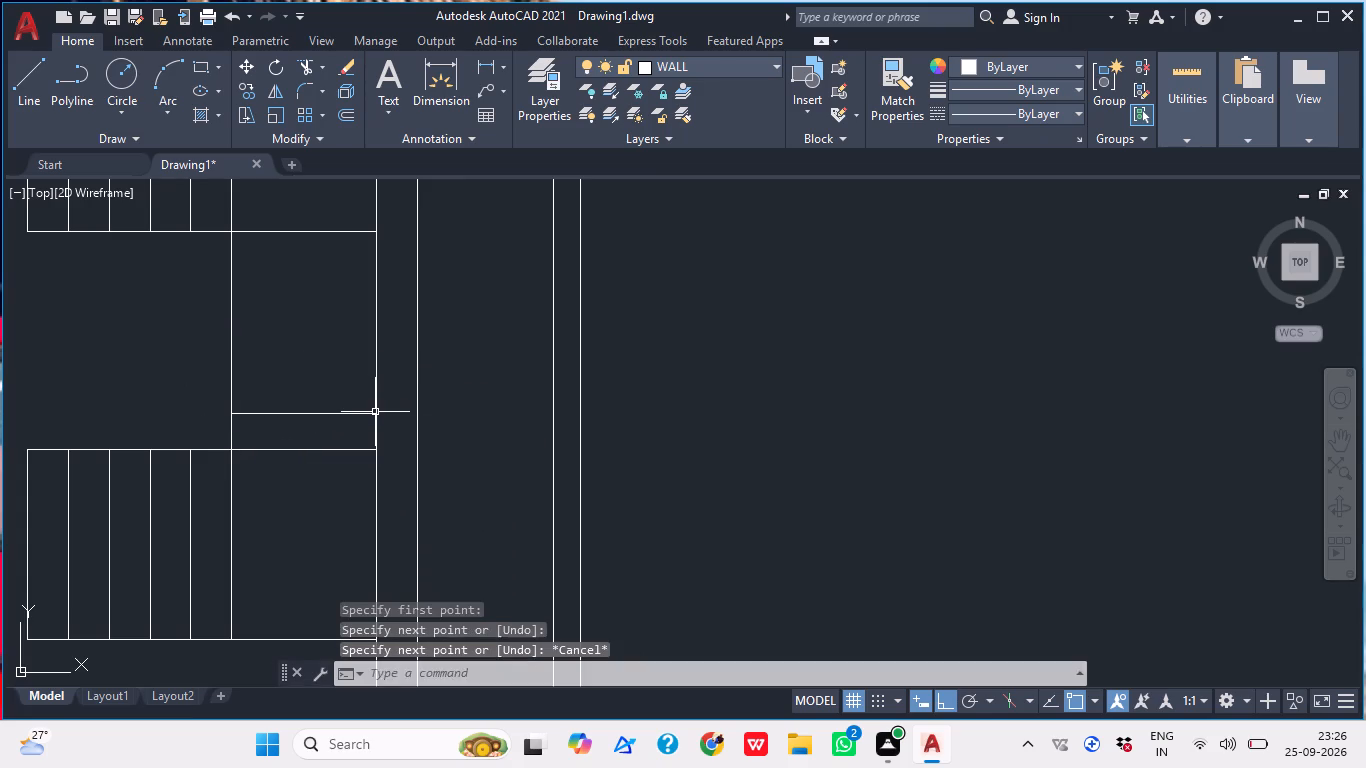
# Draw a second horizontal tread line from the next division point up, ending on the same wall line.
pyautogui.press('space')
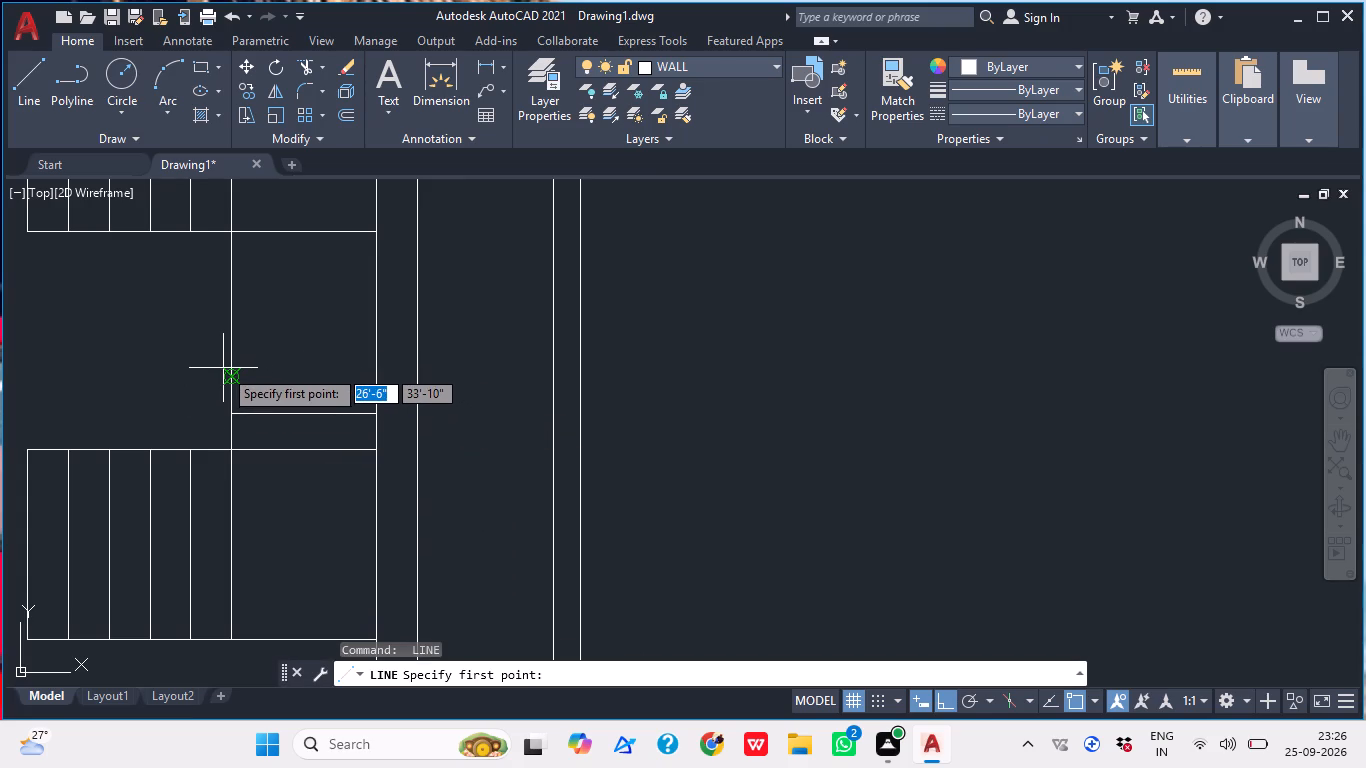
pyautogui.press('Escape')
pyautogui.write('`')
pyautogui.press('space')
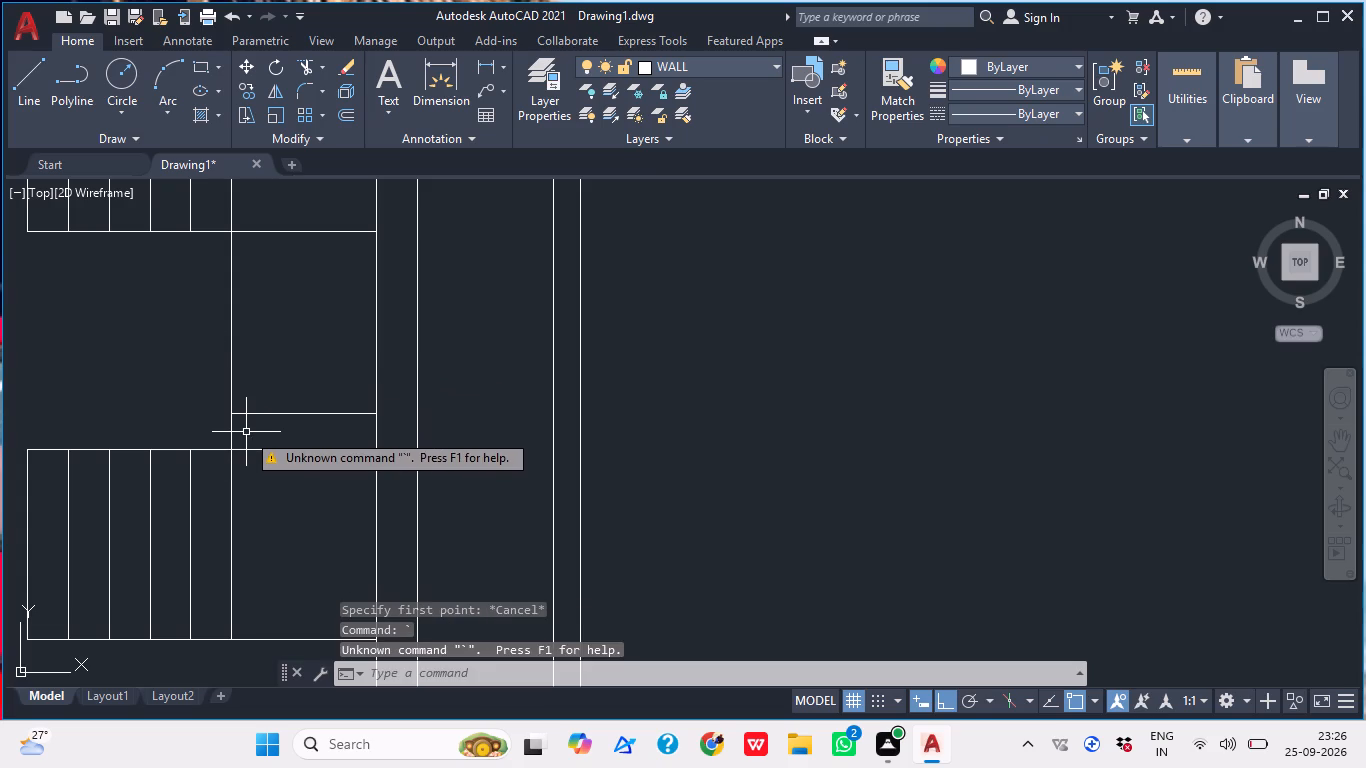
pyautogui.press('Escape')
pyautogui.press('l')
pyautogui.press('space')
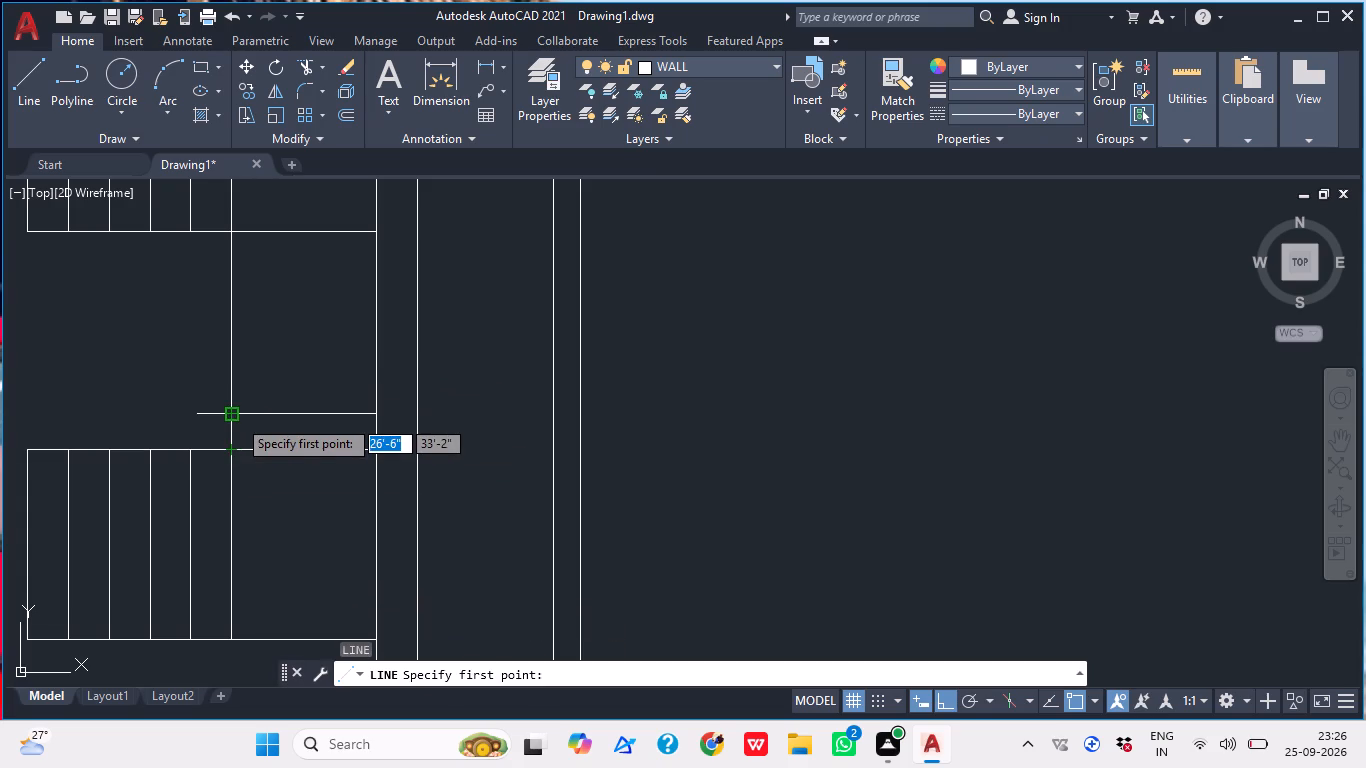
pyautogui.click(230, 375)
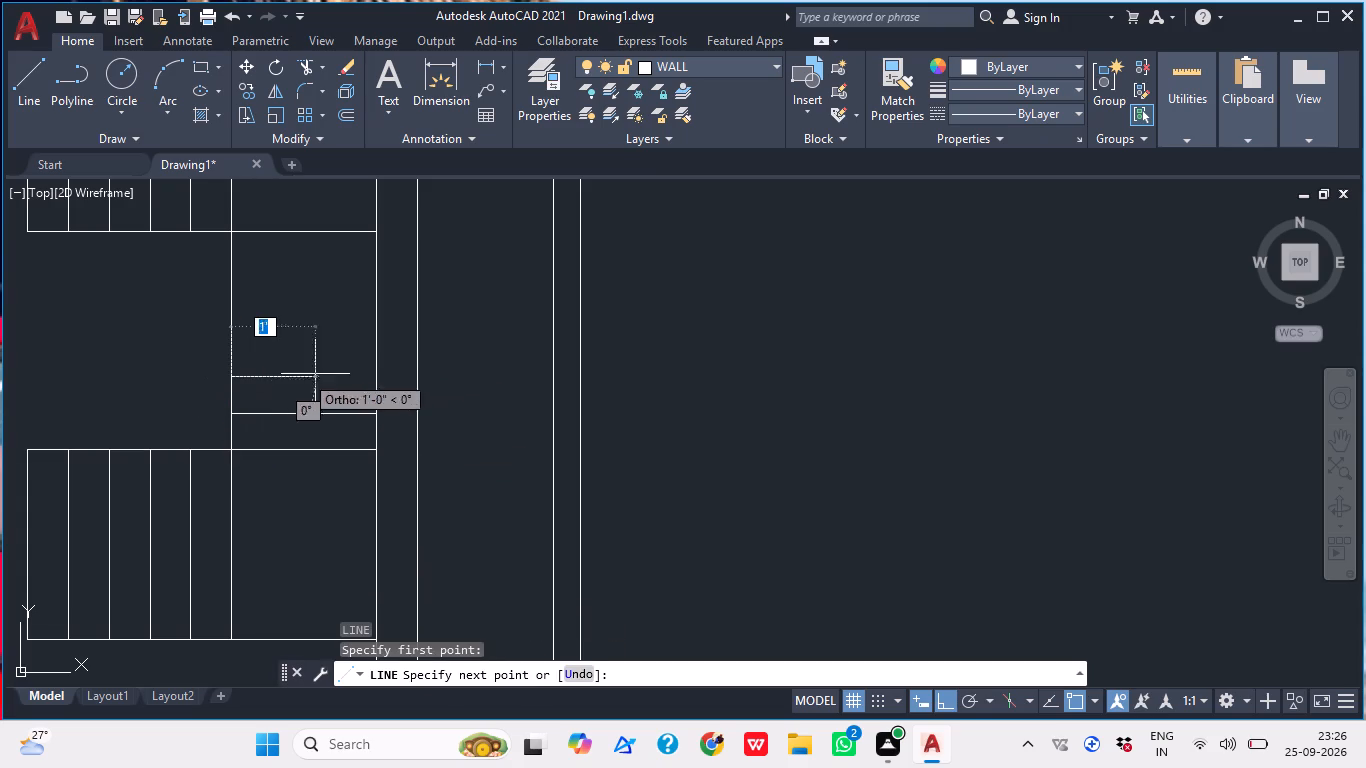
pyautogui.click(373, 378)
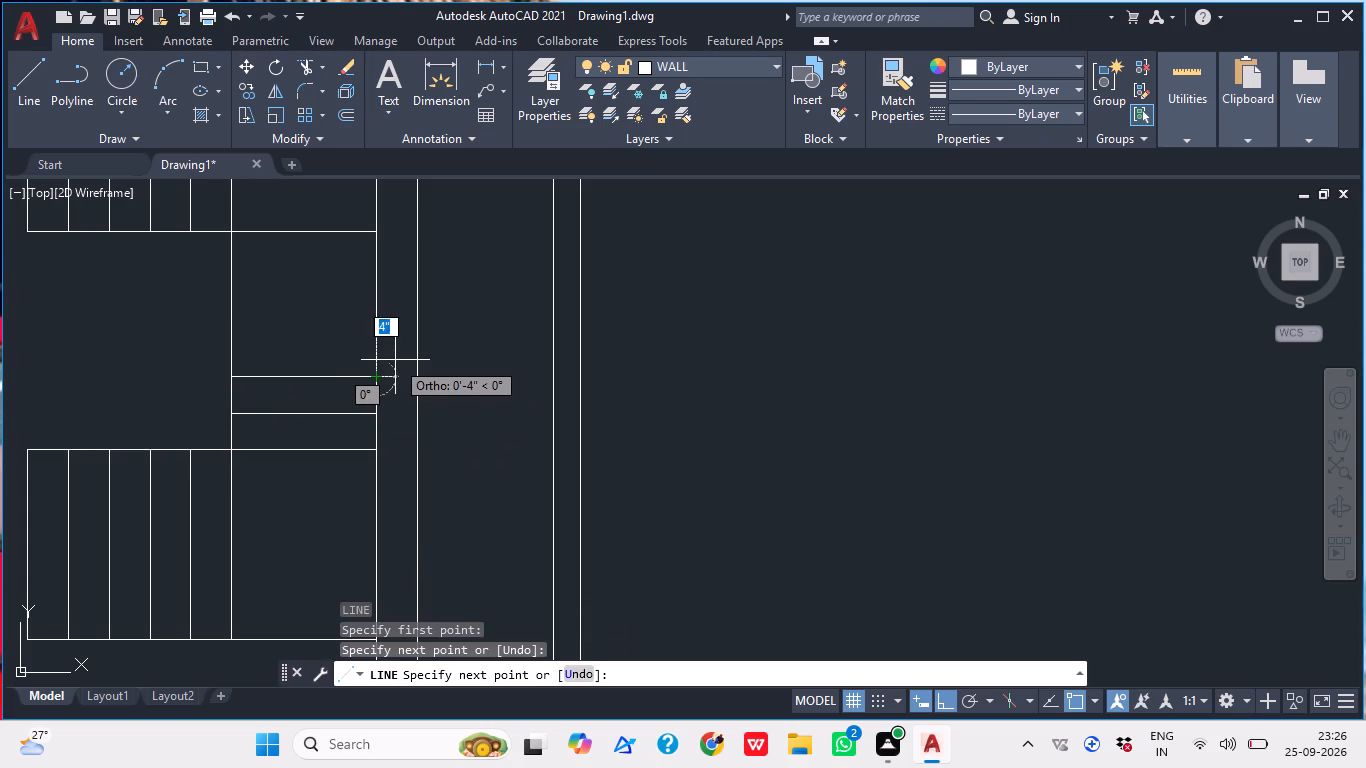
pyautogui.press('Escape')
# Draw a third horizontal tread line, about 2'-8" long, from the third division point up to the wall line.
pyautogui.press('l')
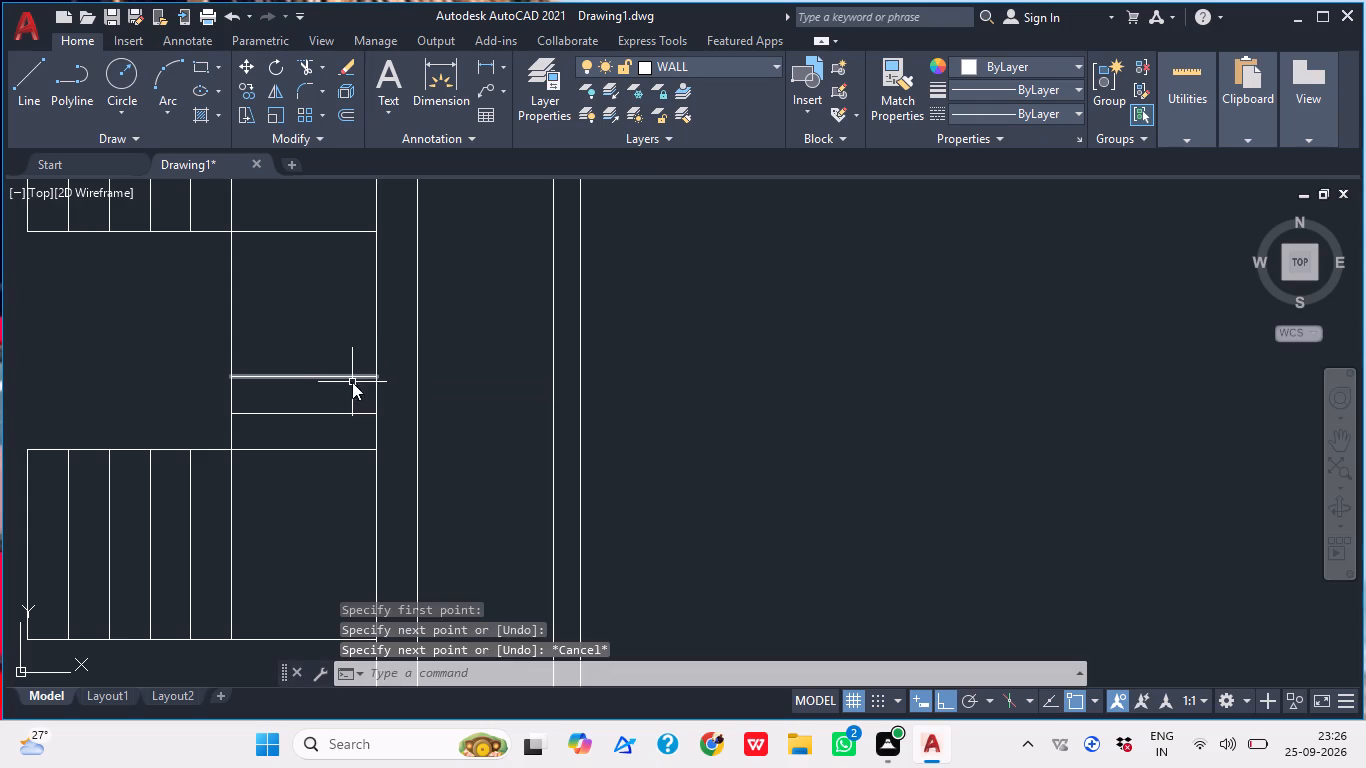
pyautogui.press('space')
pyautogui.click(236, 341)
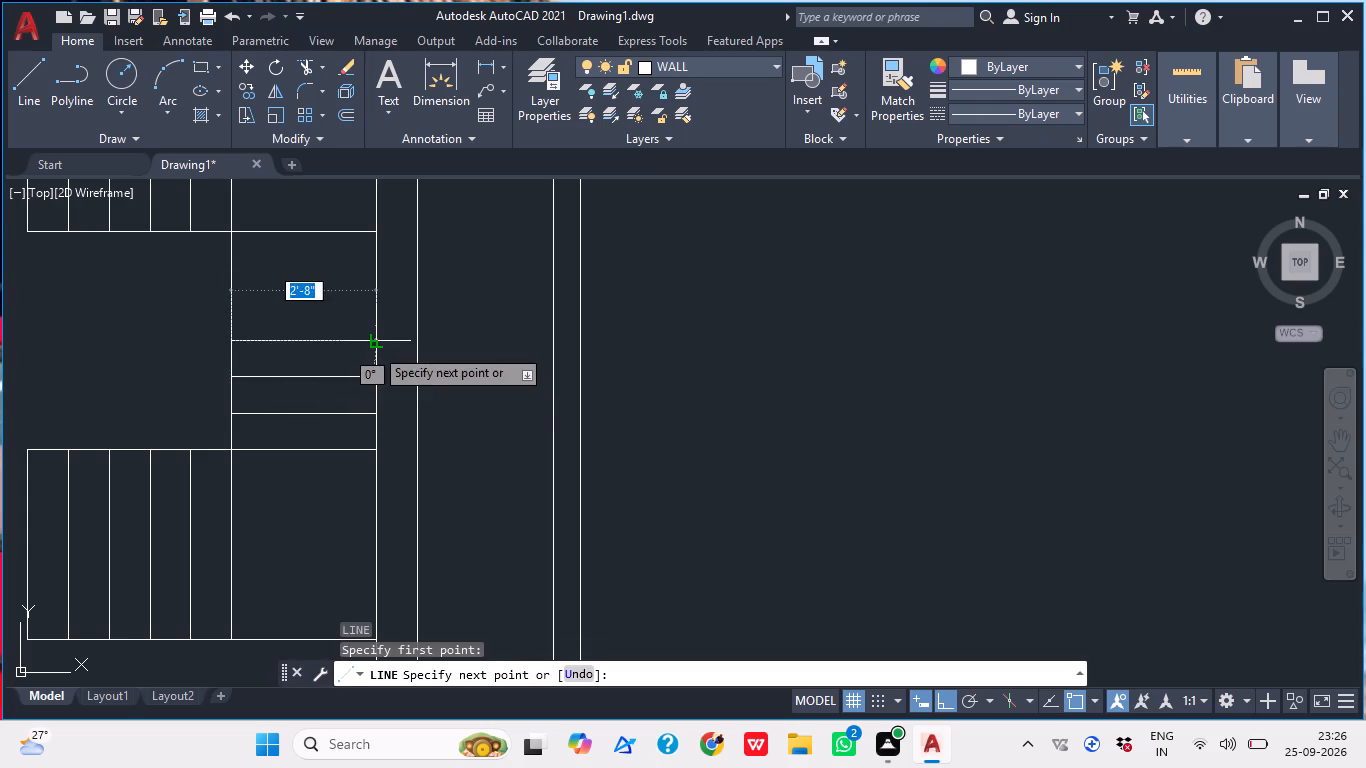
pyautogui.click(374, 347)
pyautogui.press('Escape')
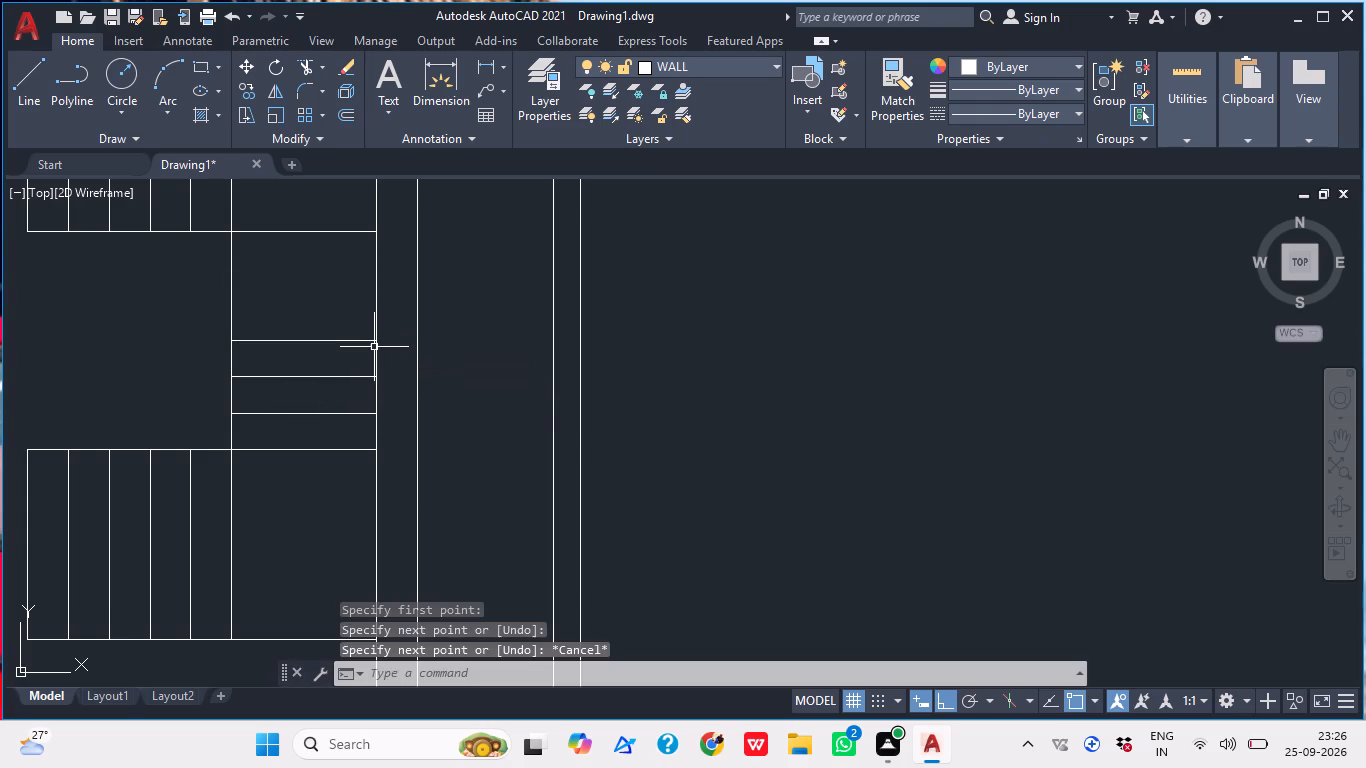
# Draw a fourth horizontal tread line, about 2'-8" long, from the fourth division point up to the wall line.
pyautogui.write('L')
pyautogui.press('space')
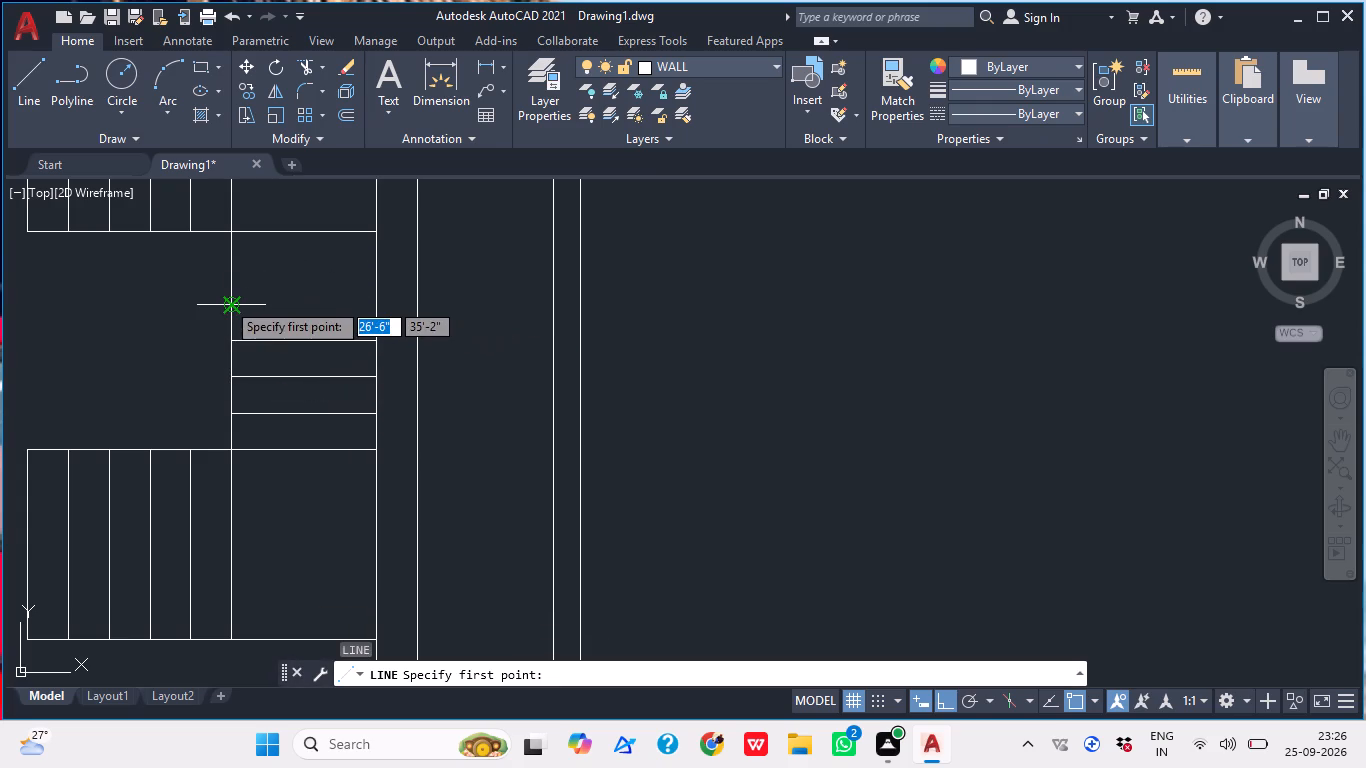
pyautogui.click(226, 305)
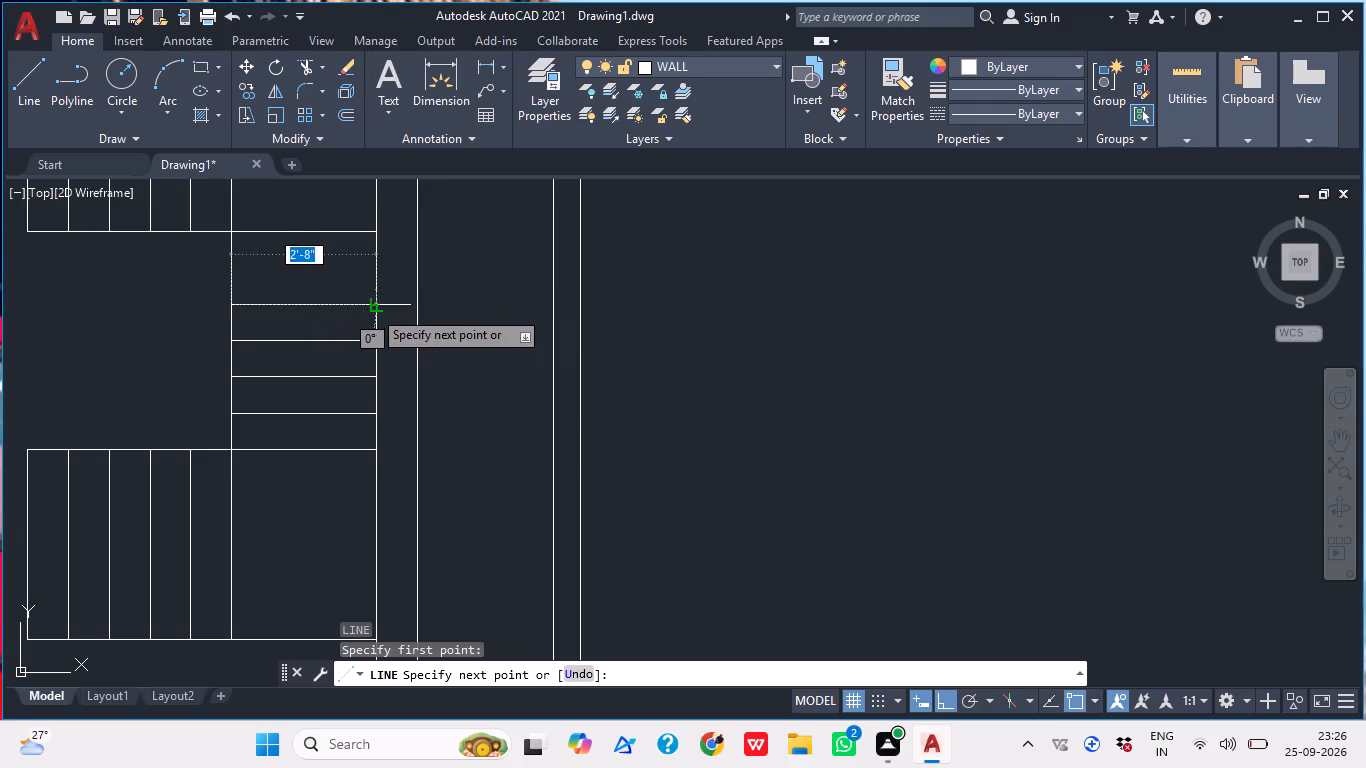
pyautogui.click(372, 309)
pyautogui.press('Escape')
# Draw the fifth horizontal tread line from the topmost division point of the connecting line to the wall line.
pyautogui.write('L')
pyautogui.press('space')
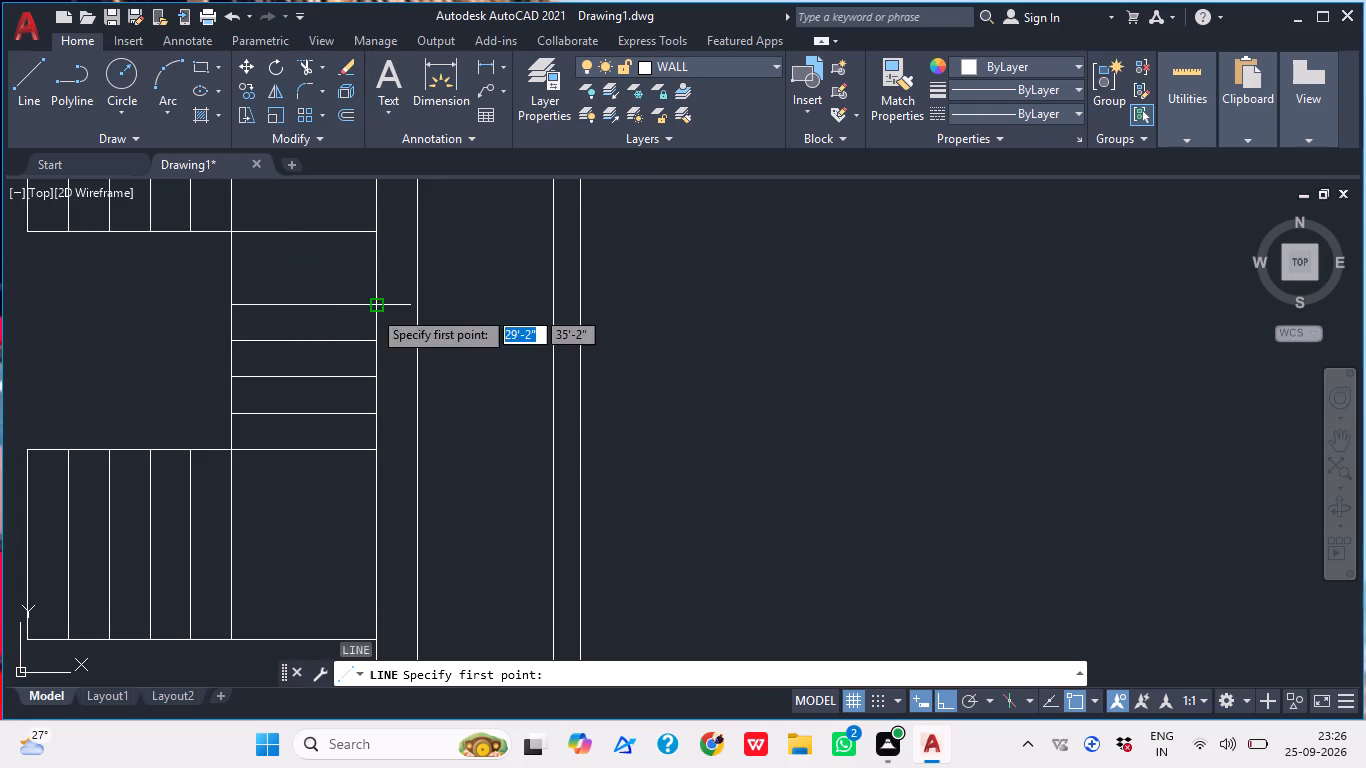
pyautogui.click(236, 268)
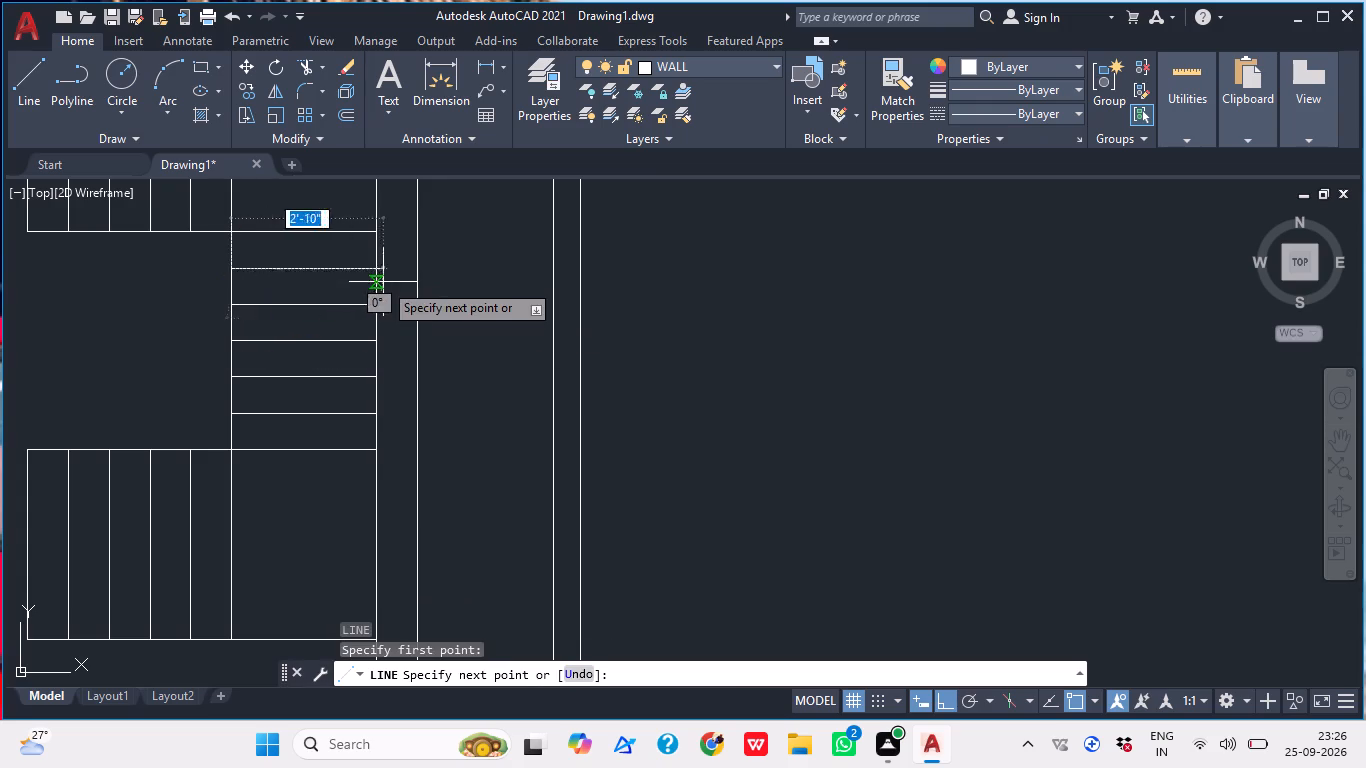
pyautogui.click(369, 269)
pyautogui.press('Escape')
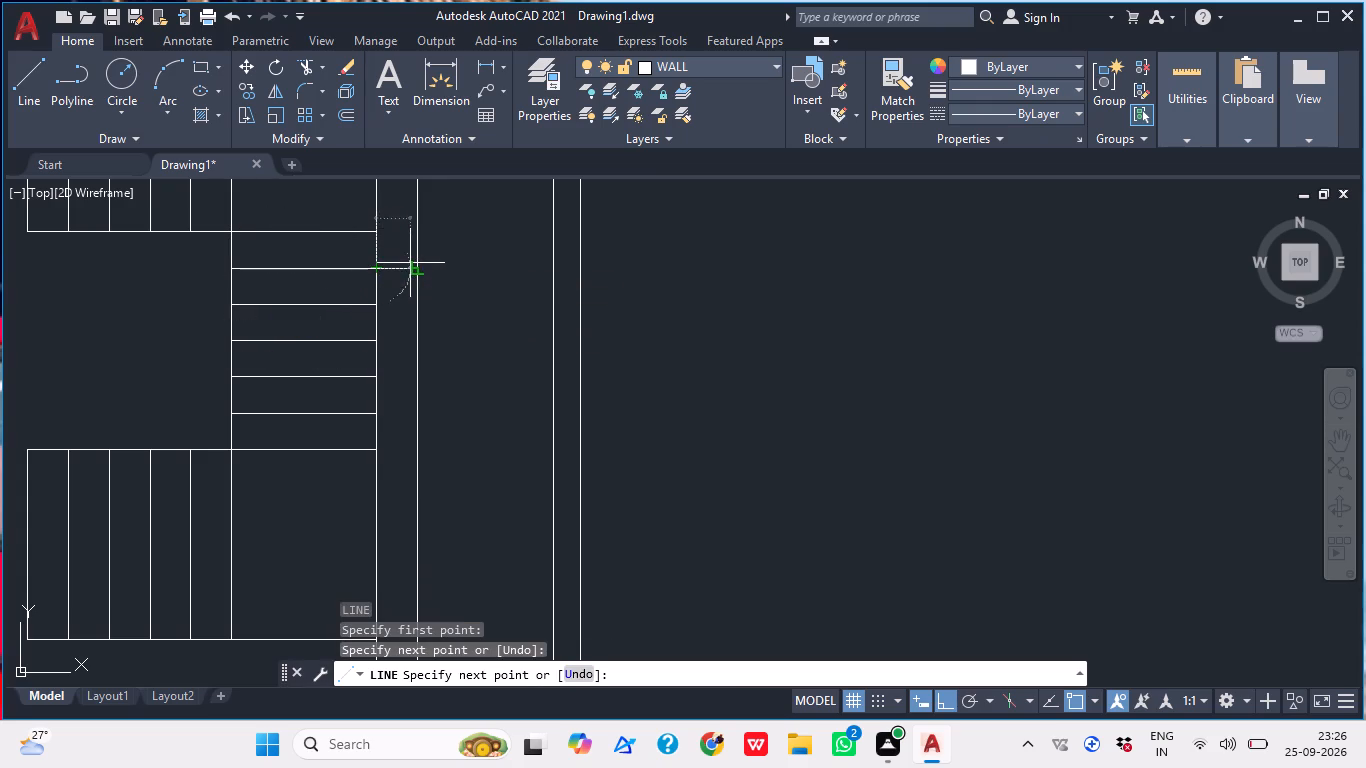
# Draw a 4' vertical line closing the open left side between the two flights, joining their facing left corners.
pyautogui.moveTo(406, 297); pyautogui.dragTo(388, 328, button='middle')
pyautogui.scroll(-2, 394, 321)
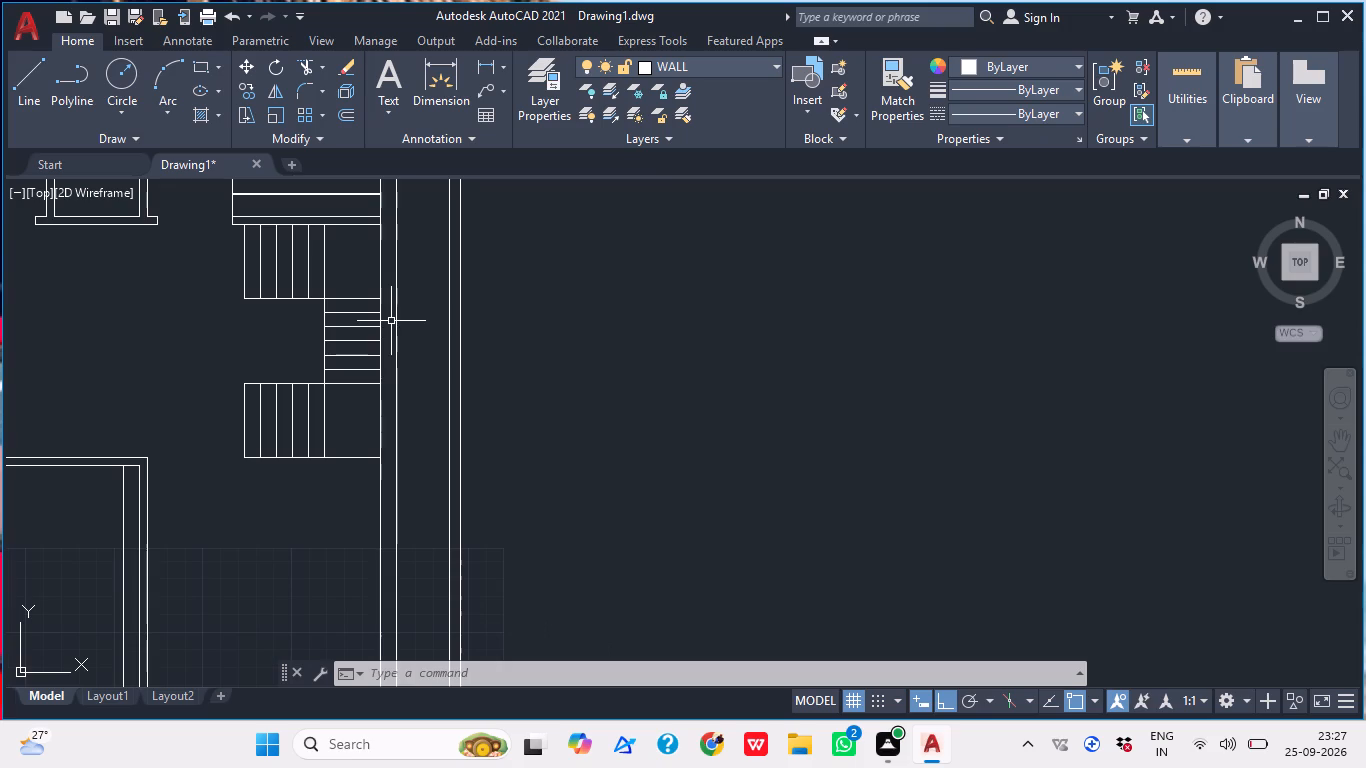
pyautogui.moveTo(368, 412); pyautogui.dragTo(320, 414, button='middle')
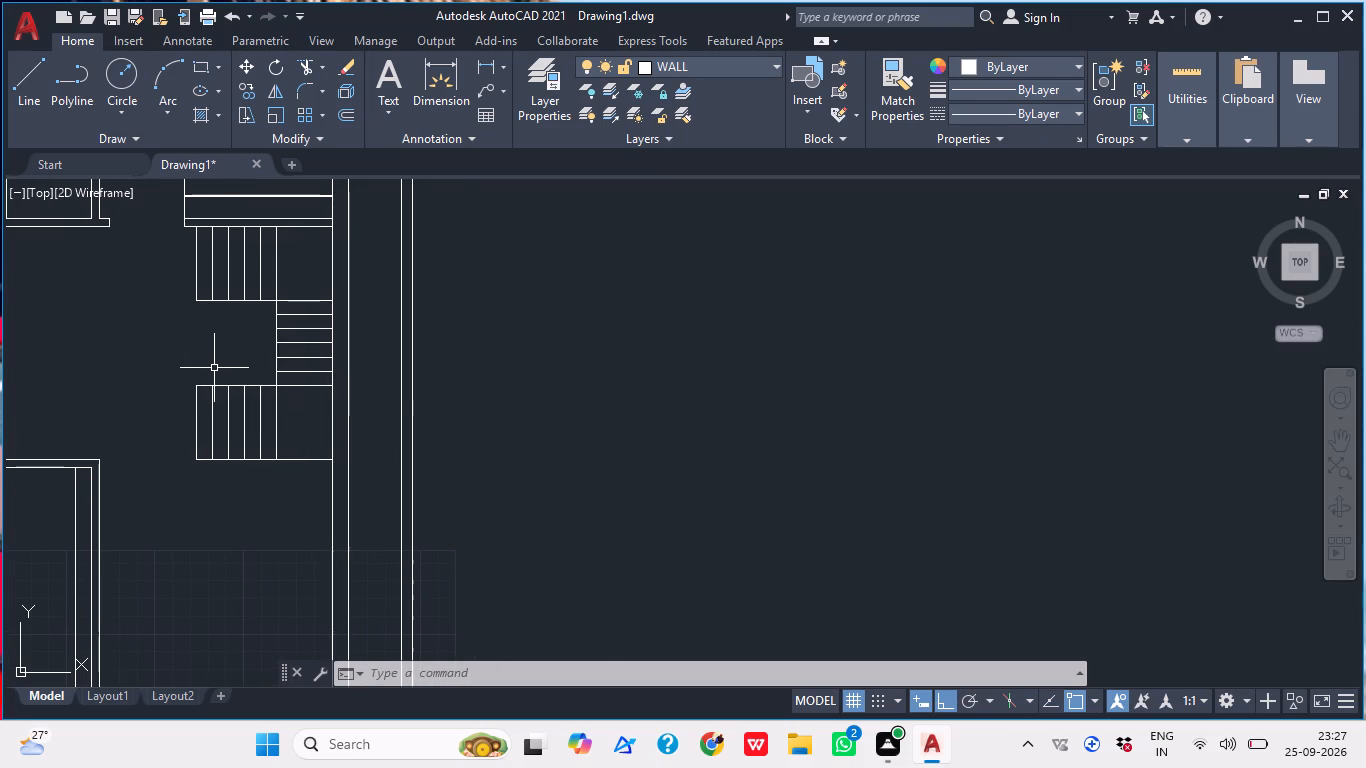
pyautogui.press('l')
pyautogui.press('Return')
pyautogui.scroll(2, 202, 355)
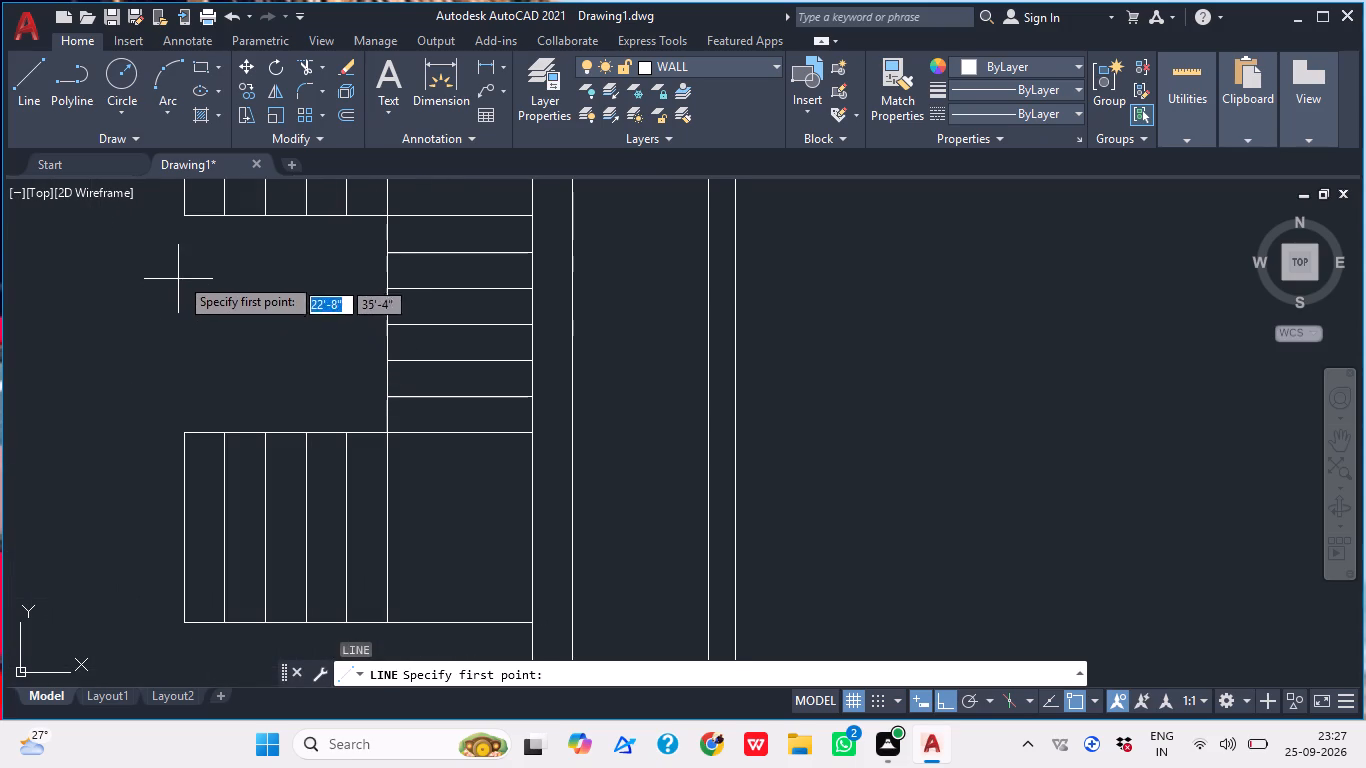
pyautogui.click(183, 219)
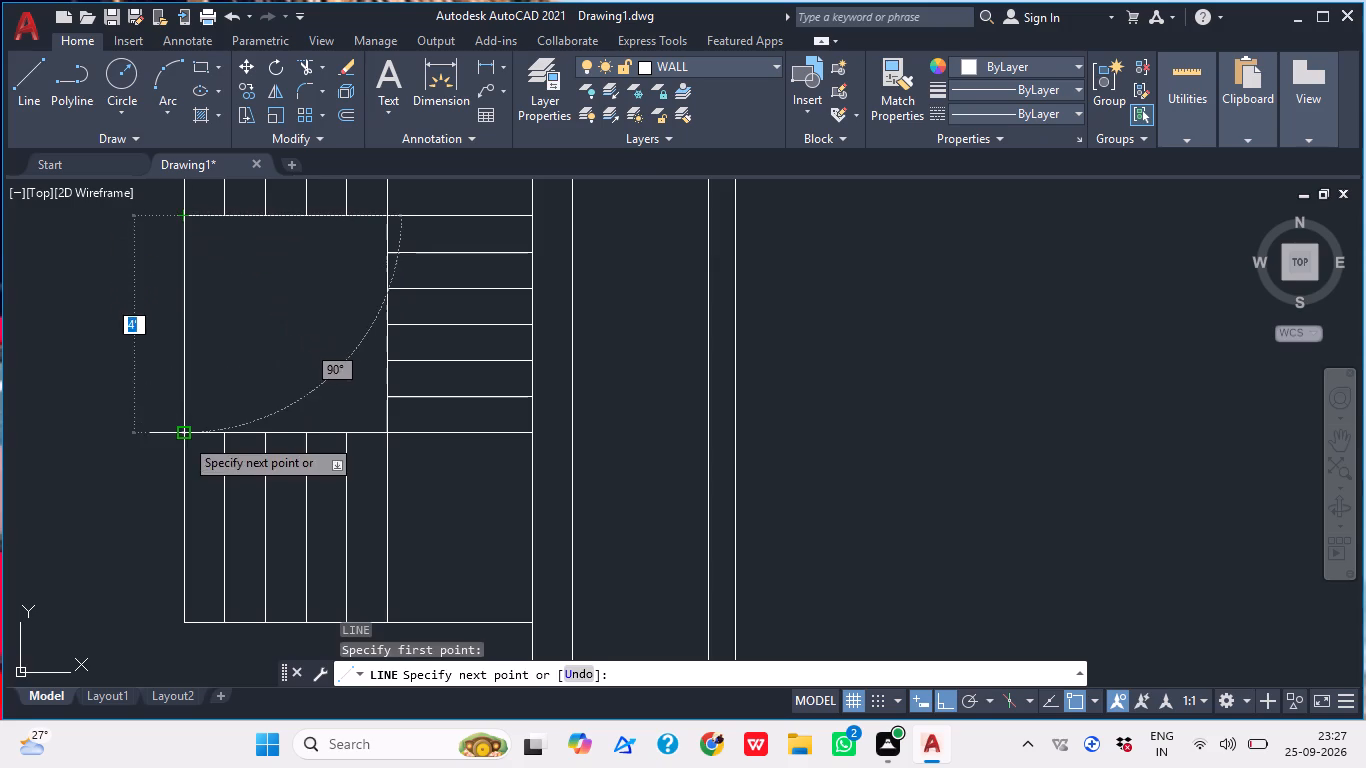
pyautogui.click(184, 438)
pyautogui.press('Escape')
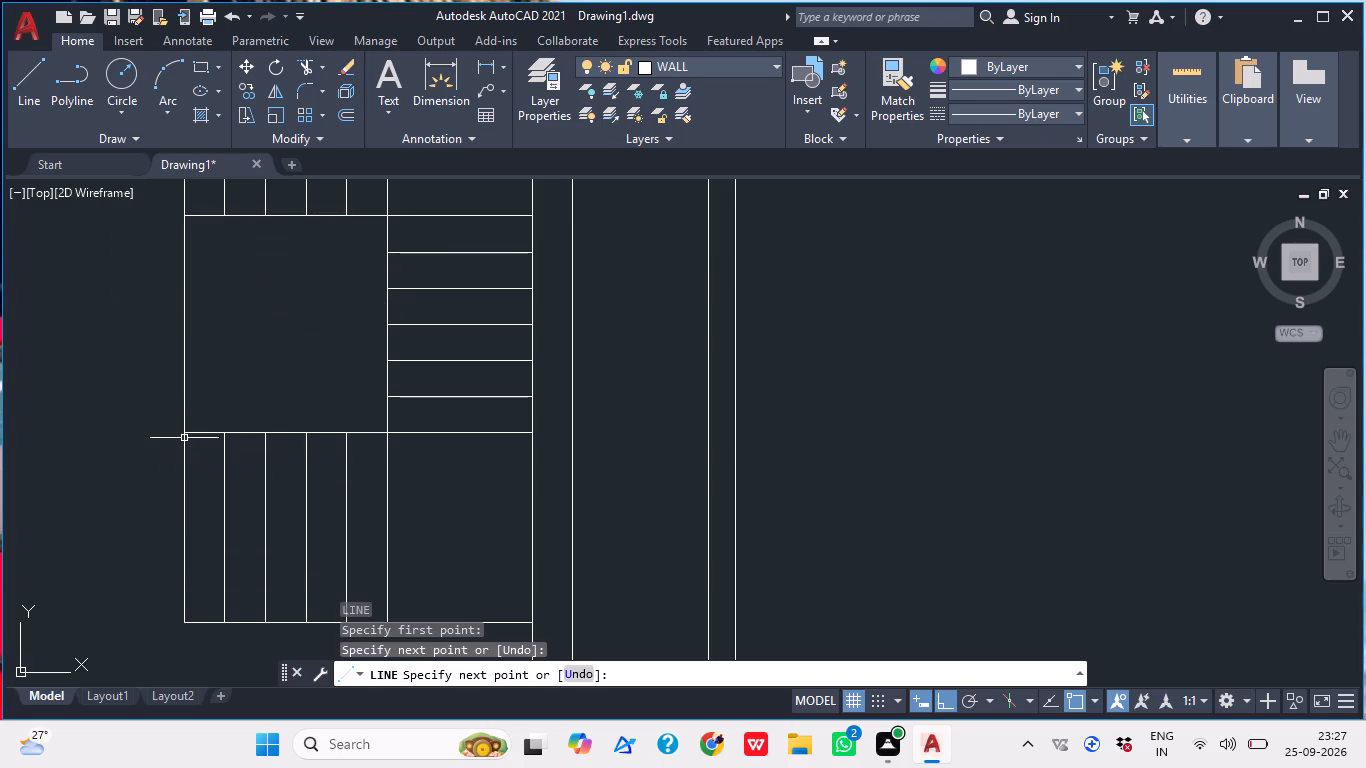
# Load the ACAD_ISO02W100 ISO dash linetype into the drawing.
pyautogui.click(1047, 110)
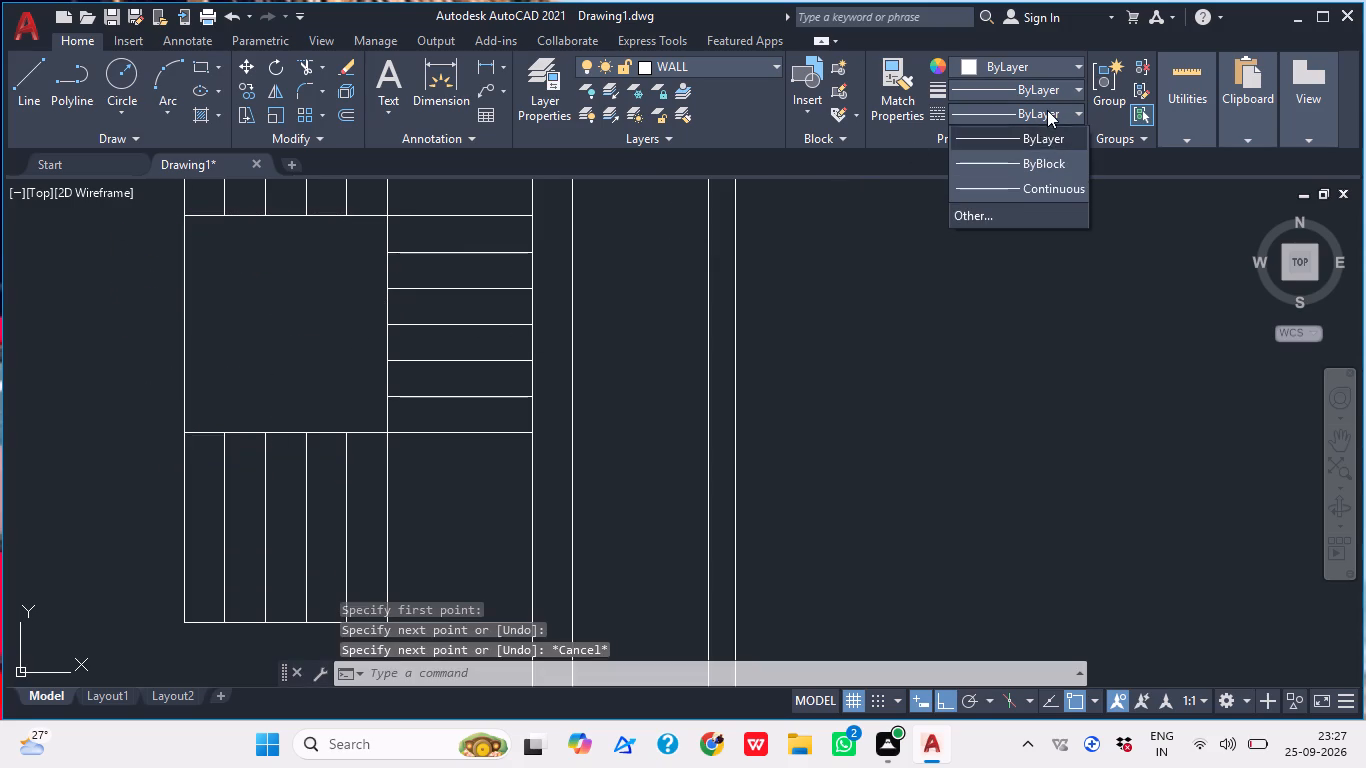
pyautogui.click(1011, 205)
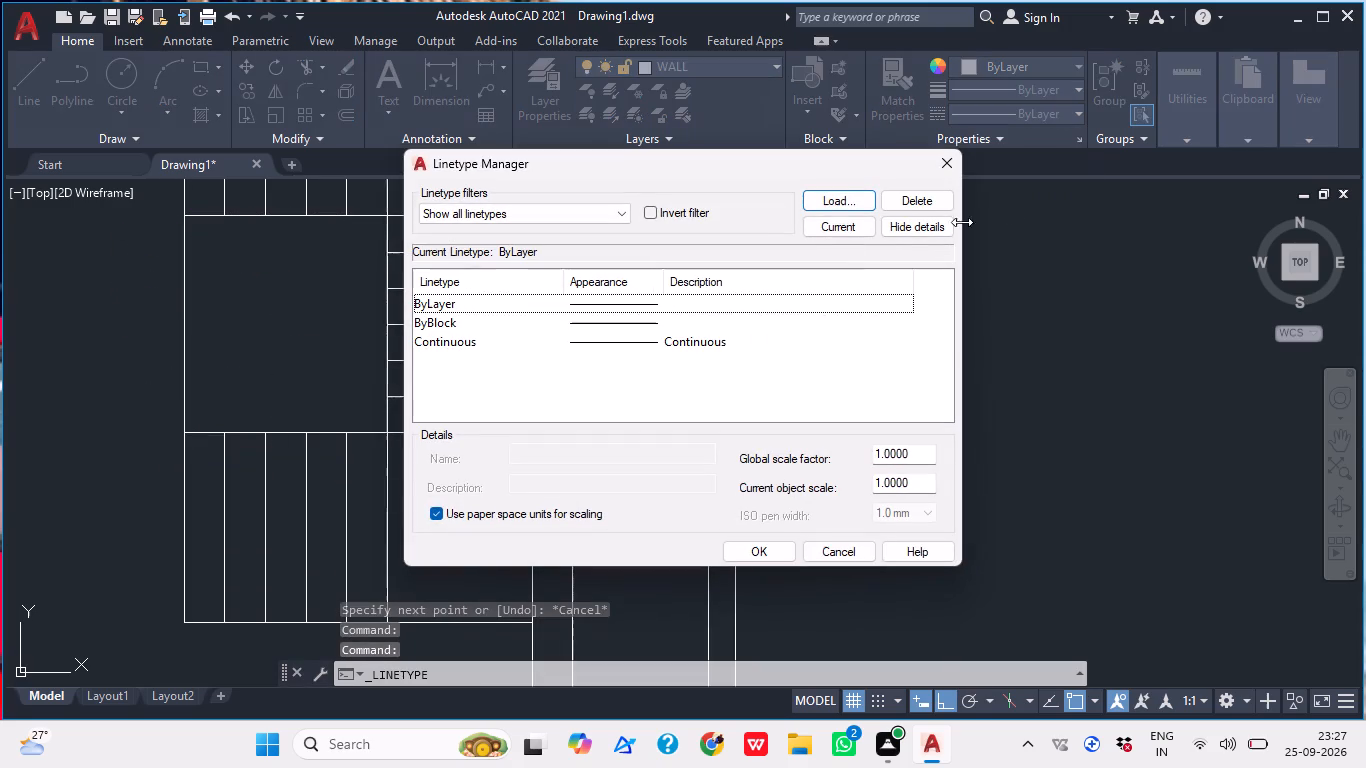
pyautogui.click(832, 195)
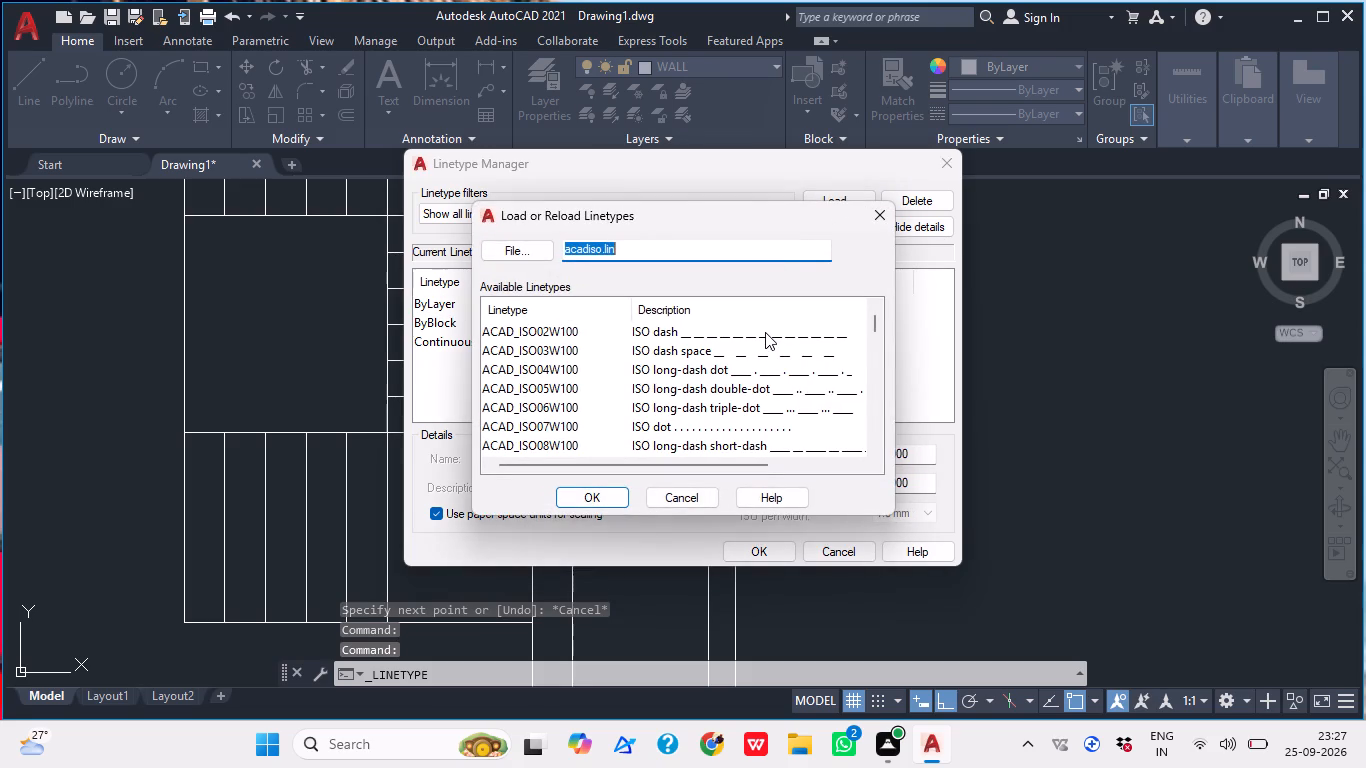
pyautogui.click(761, 337)
pyautogui.click(762, 356)
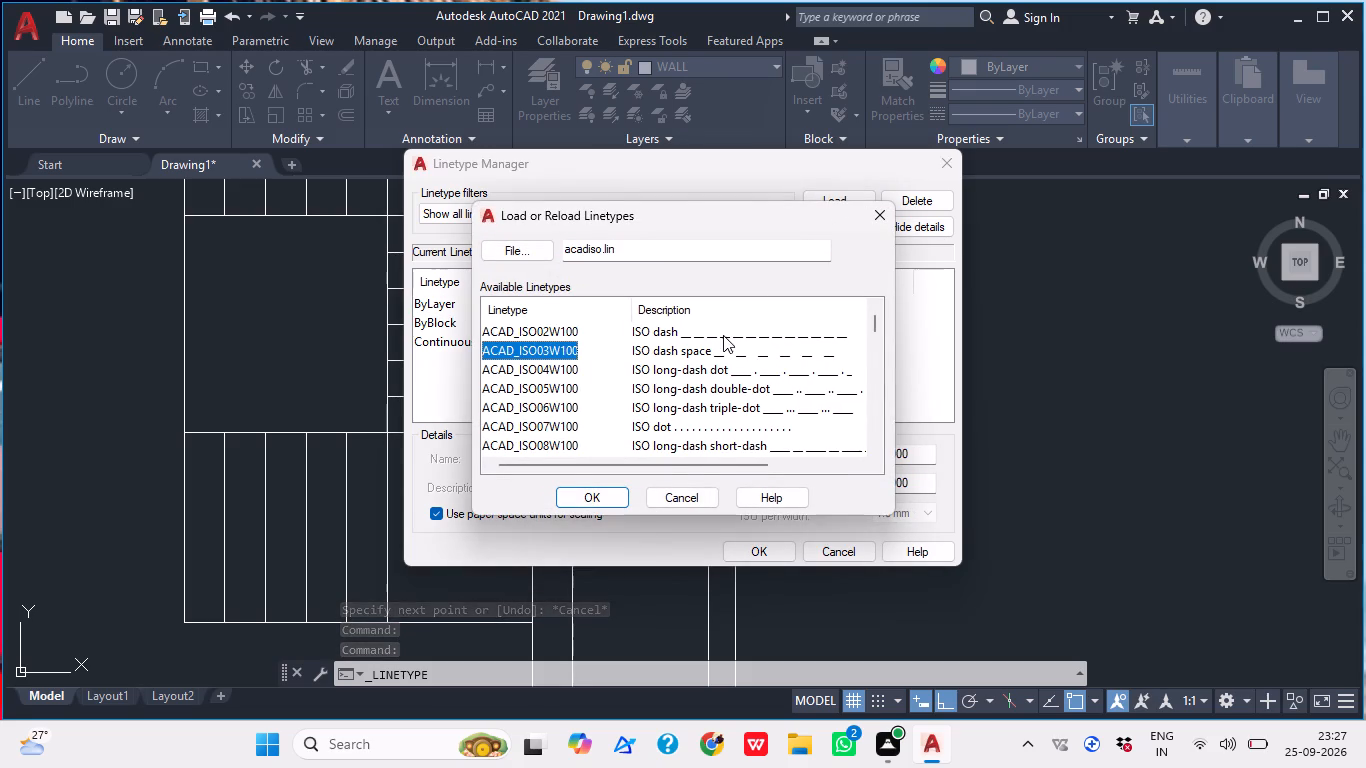
pyautogui.click(723, 335)
pyautogui.click(592, 508)
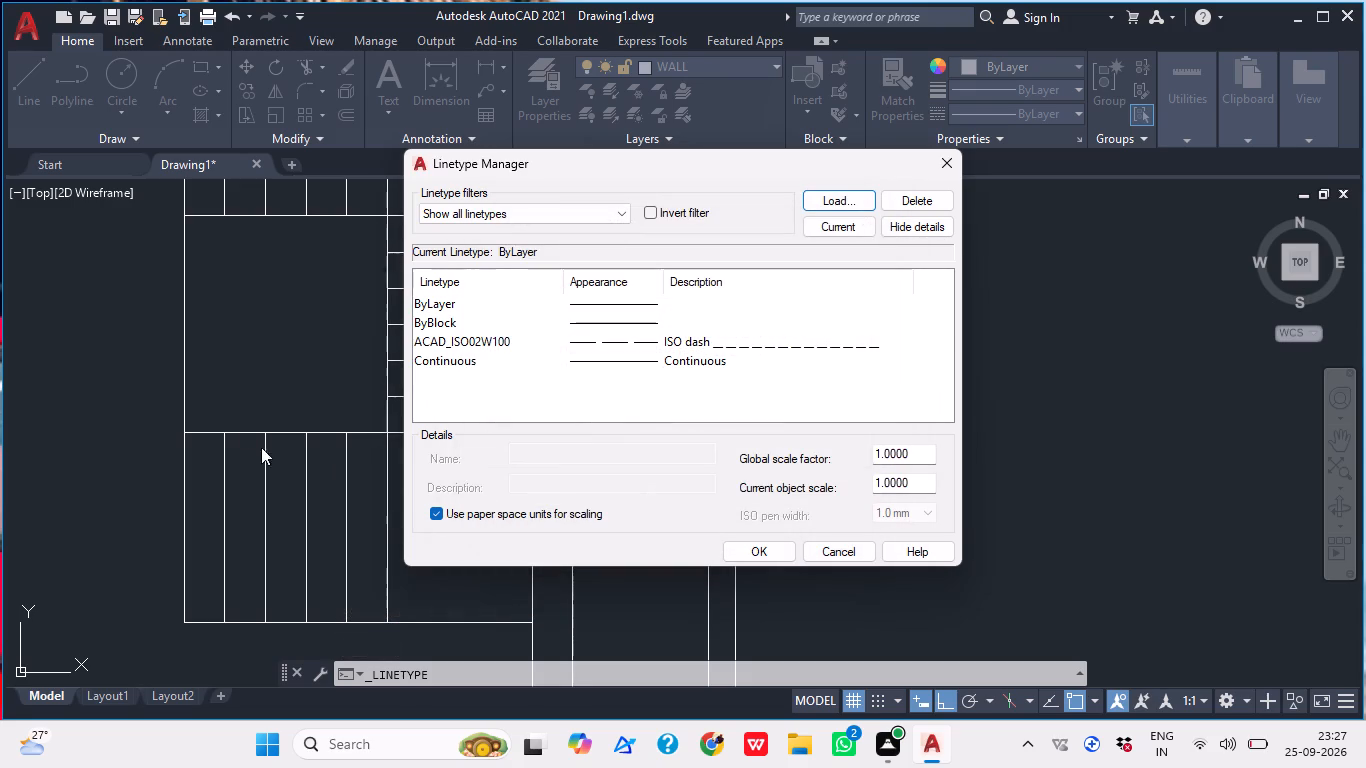
pyautogui.click(947, 153)
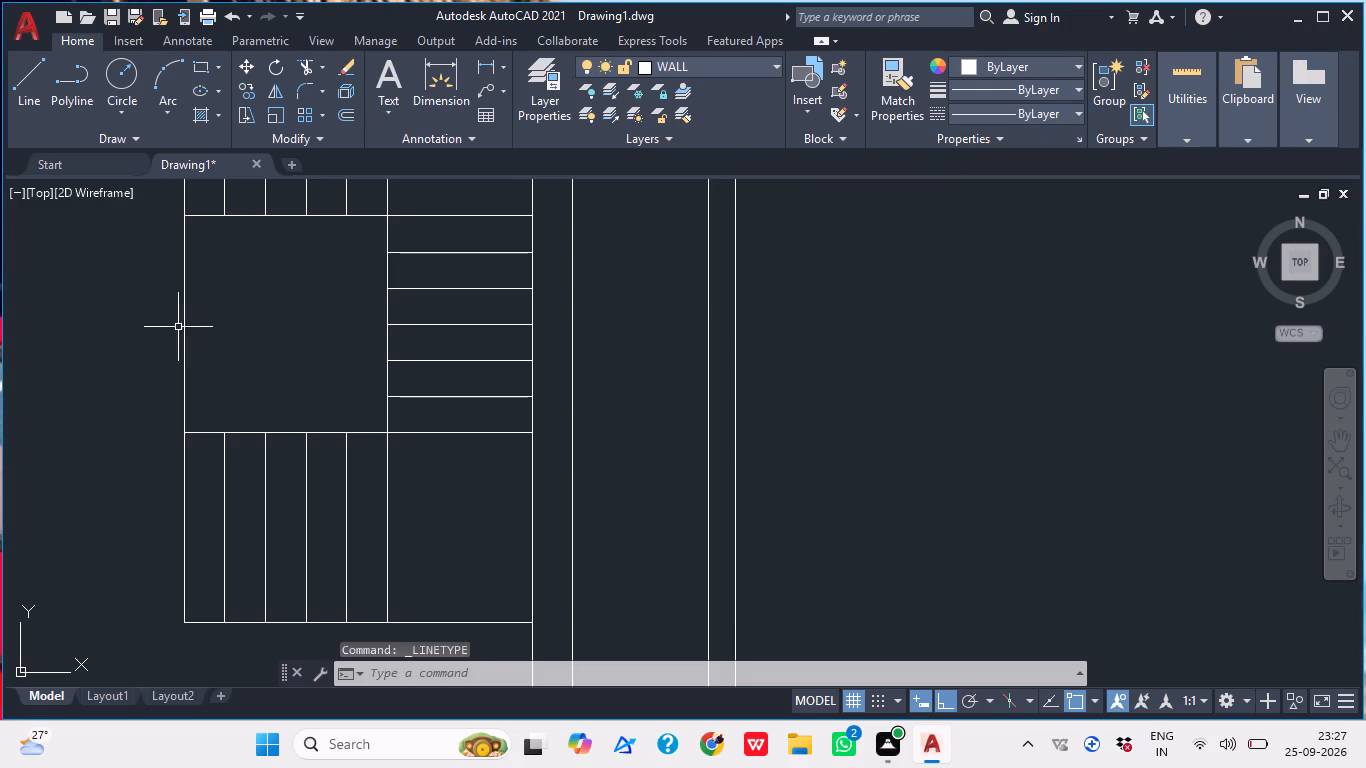
# Assign the ACAD_ISO02W100 linetype to the vertical line joining the left corners of the two flights.
pyautogui.click(178, 327)
pyautogui.click(215, 320)
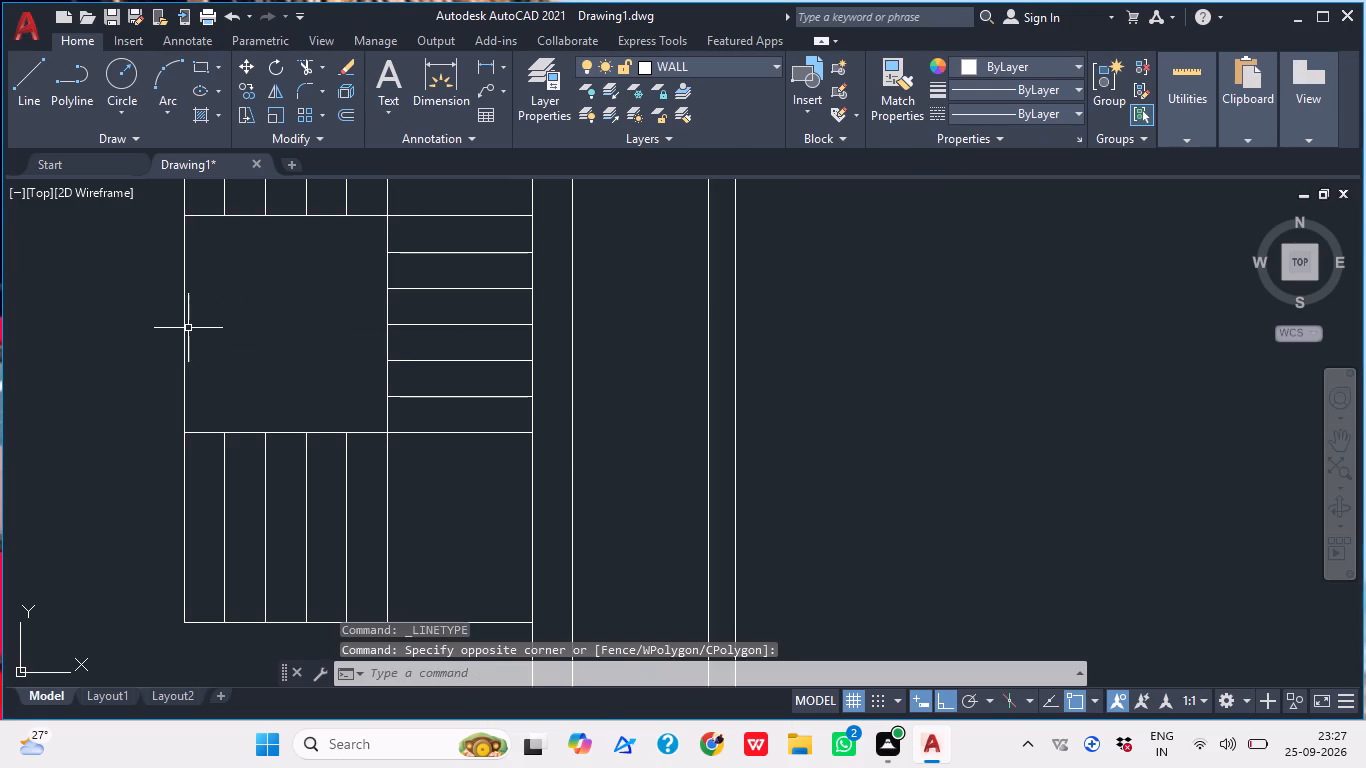
pyautogui.click(185, 327)
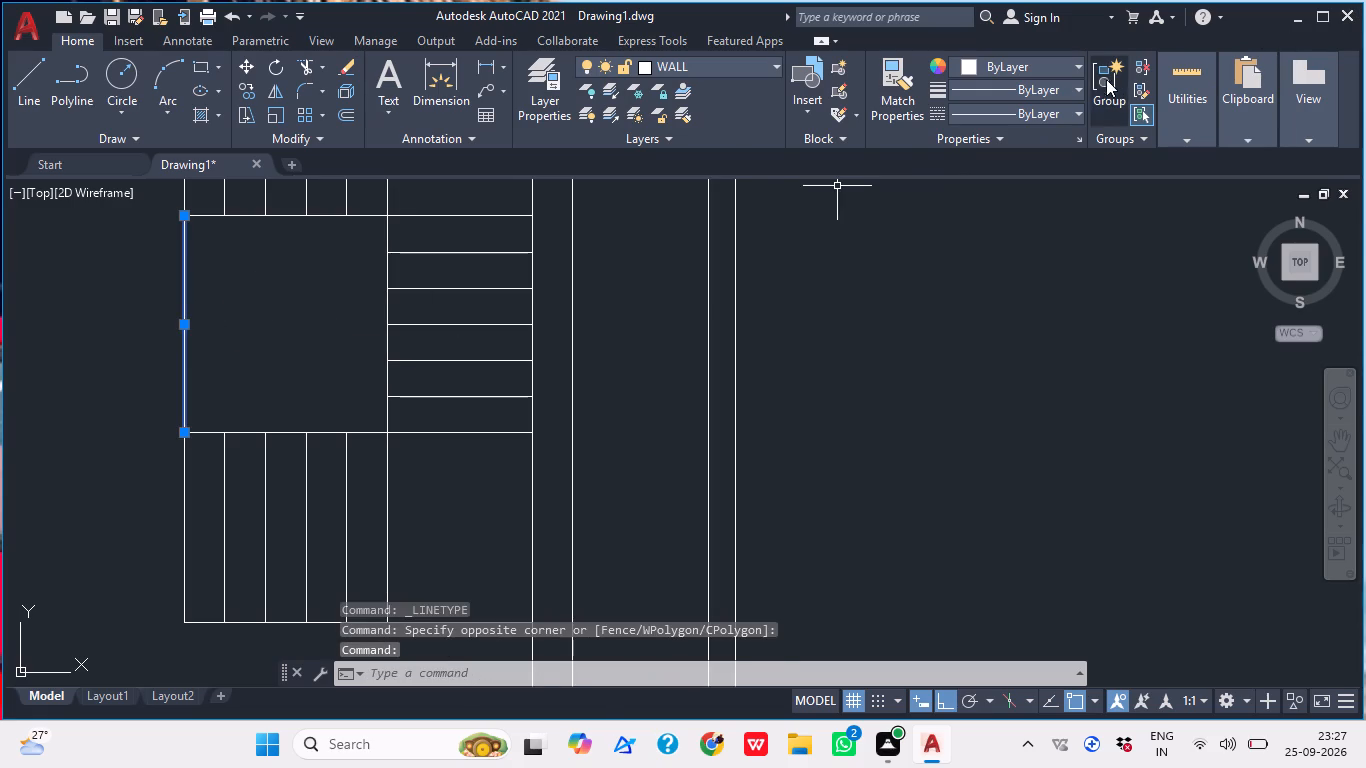
pyautogui.click(1074, 105)
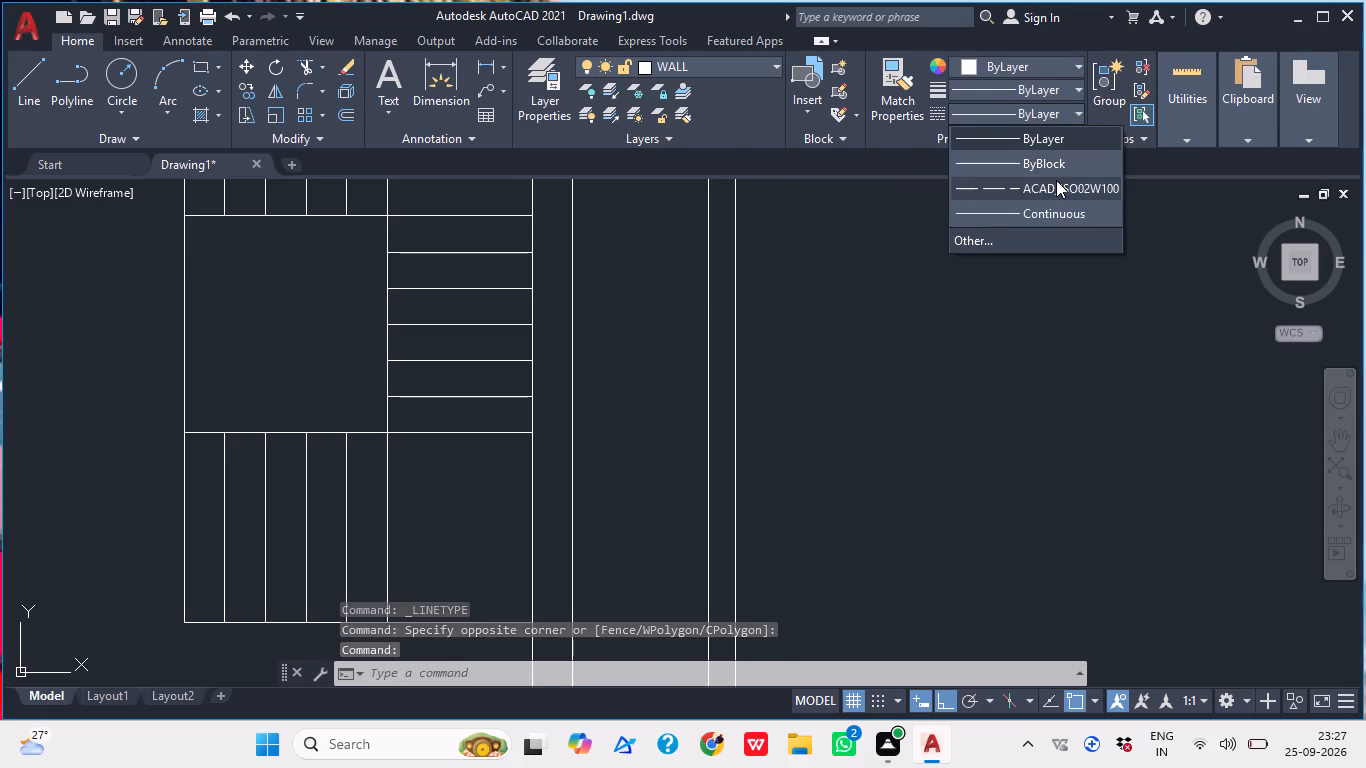
pyautogui.click(1055, 181)
pyautogui.scroll(-1, 1032, 285)
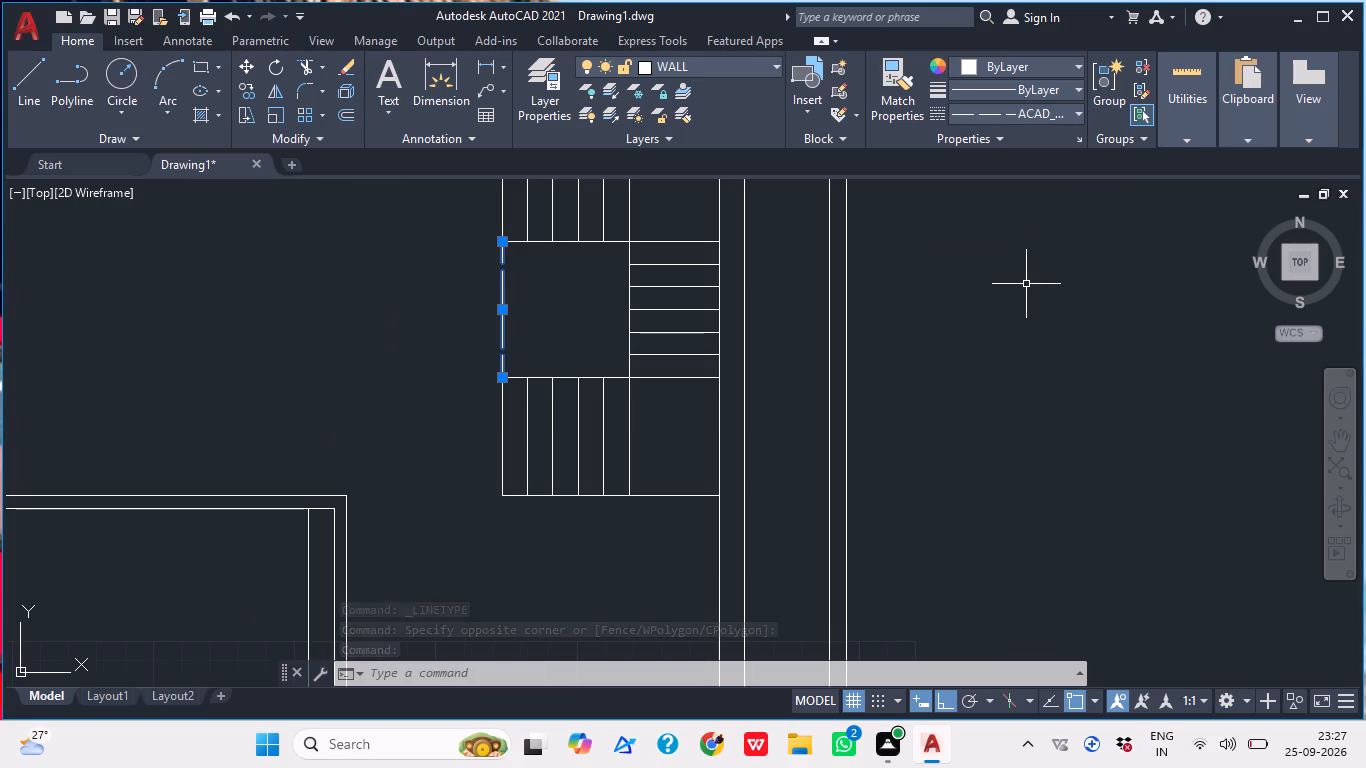
pyautogui.press('Escape')
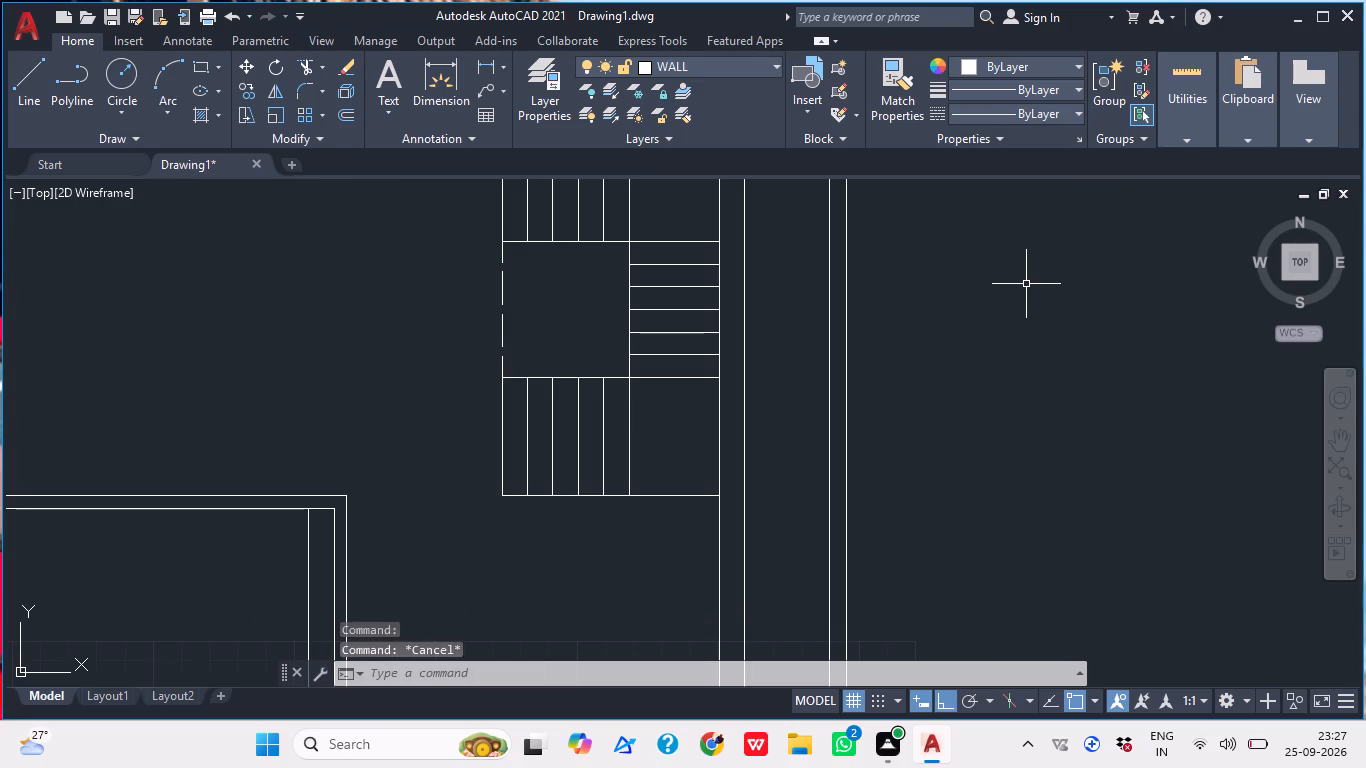
# Start a line at the lower flight's upper-left corner, where the dashed line ends.
pyautogui.press('l')
pyautogui.press('Return')
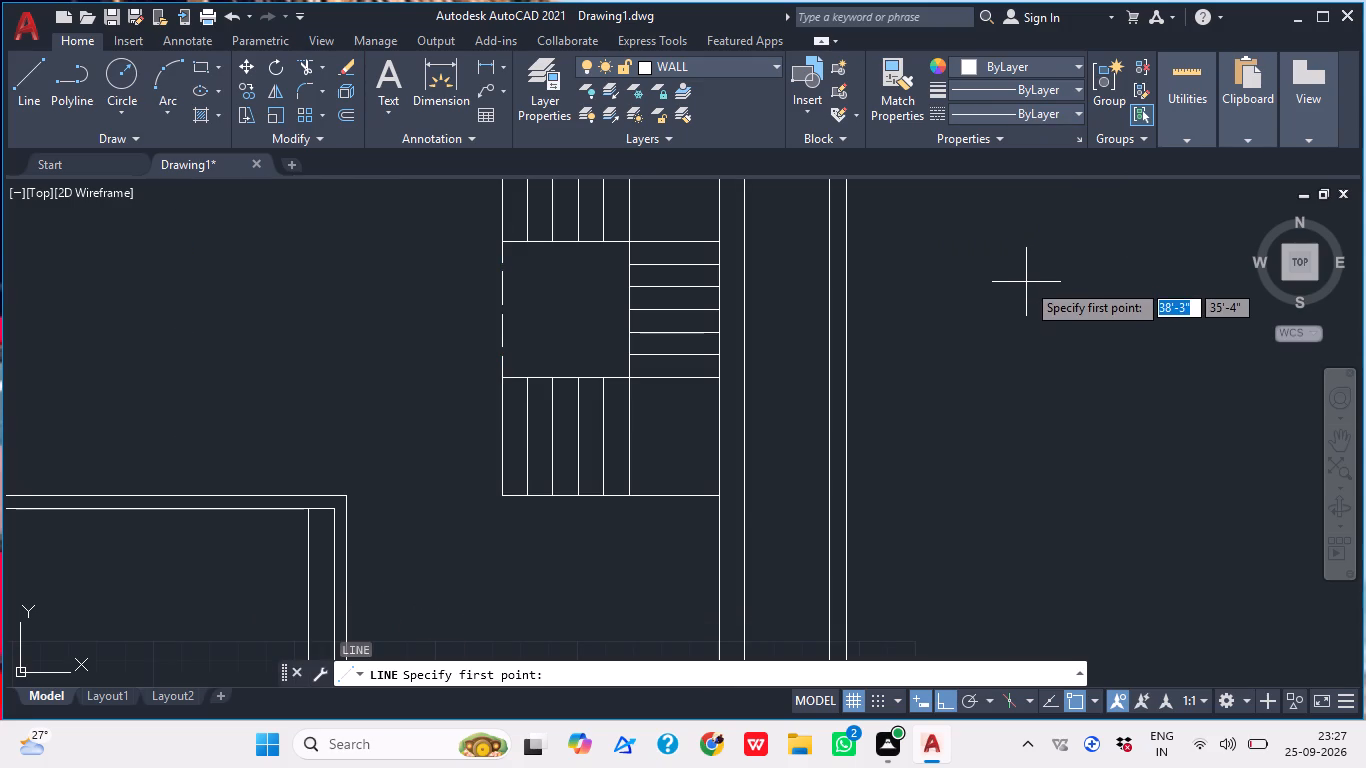
pyautogui.click(503, 372)
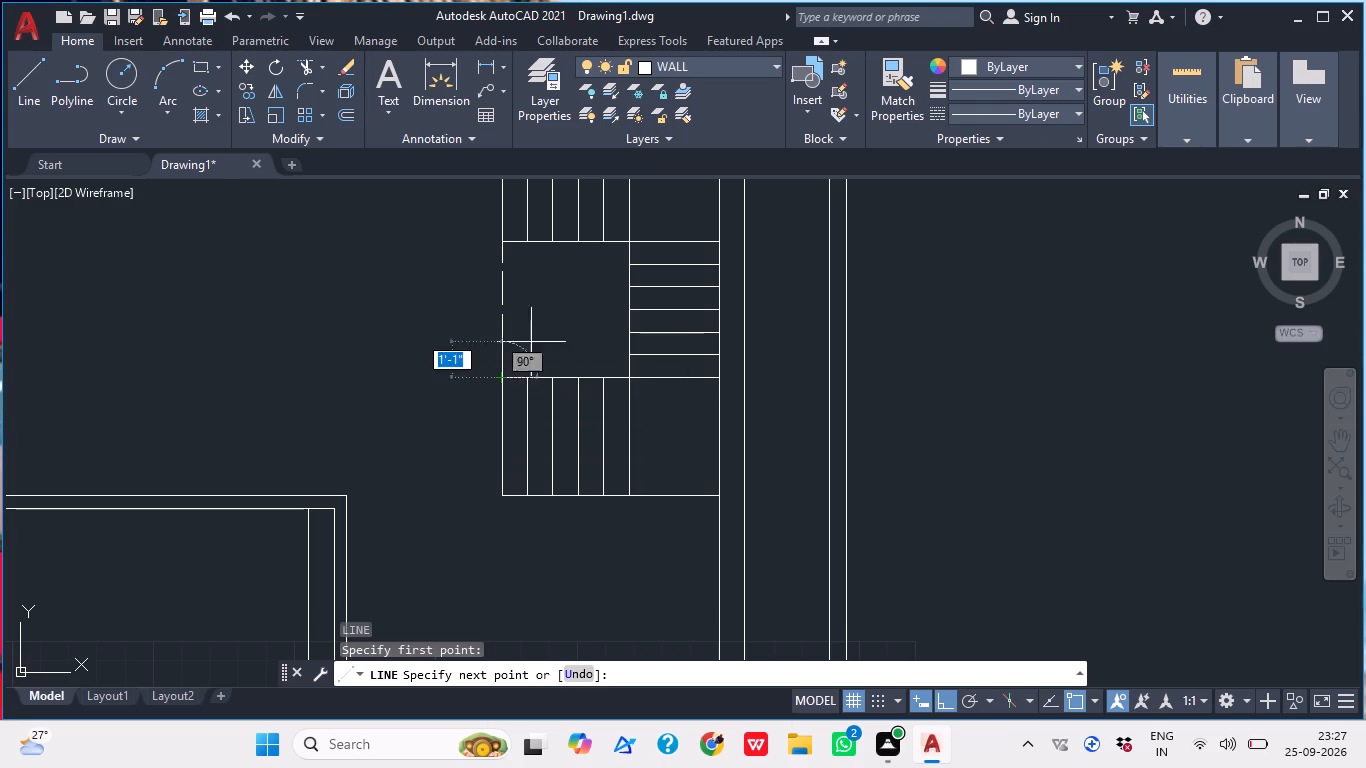
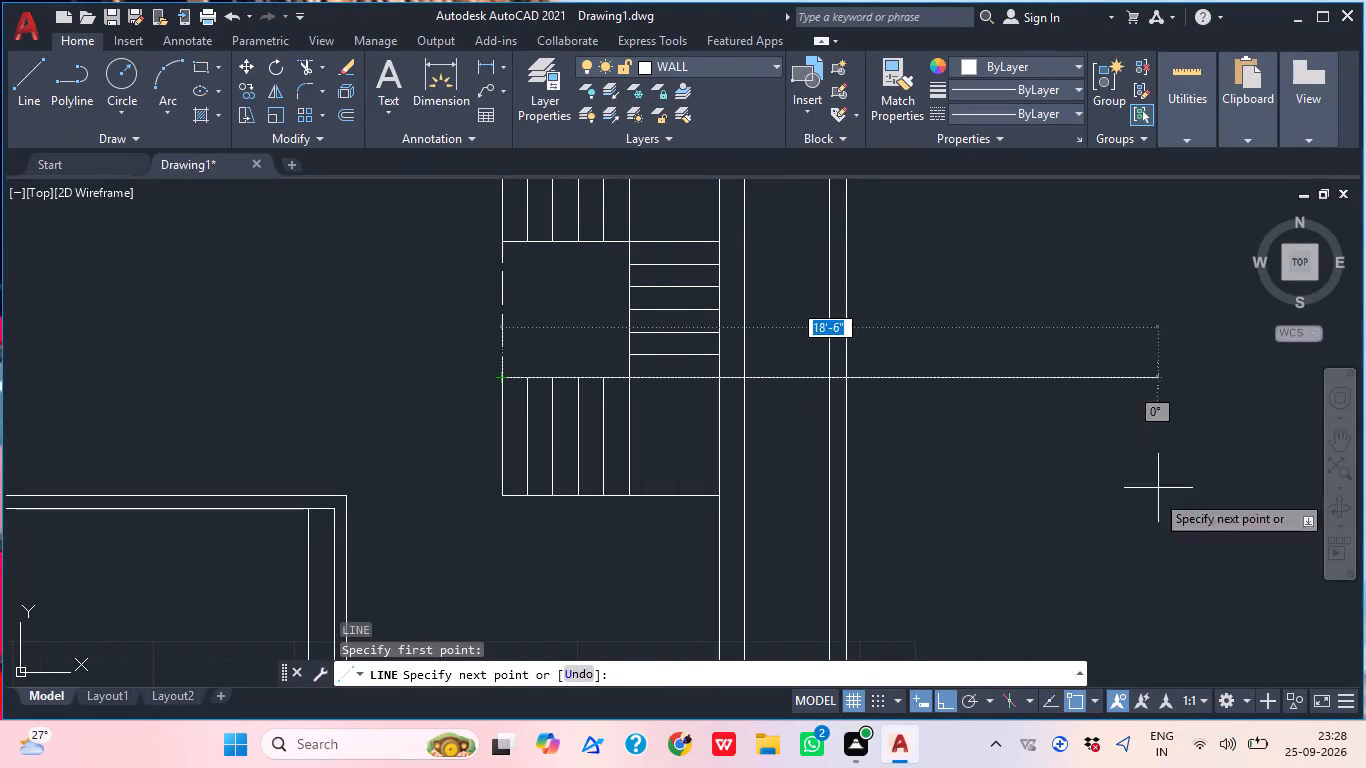
# Draw two crossing diagonal lines, corner to corner, across the open rectangle between the upper and lower stair flights.
pyautogui.click(947, 701)
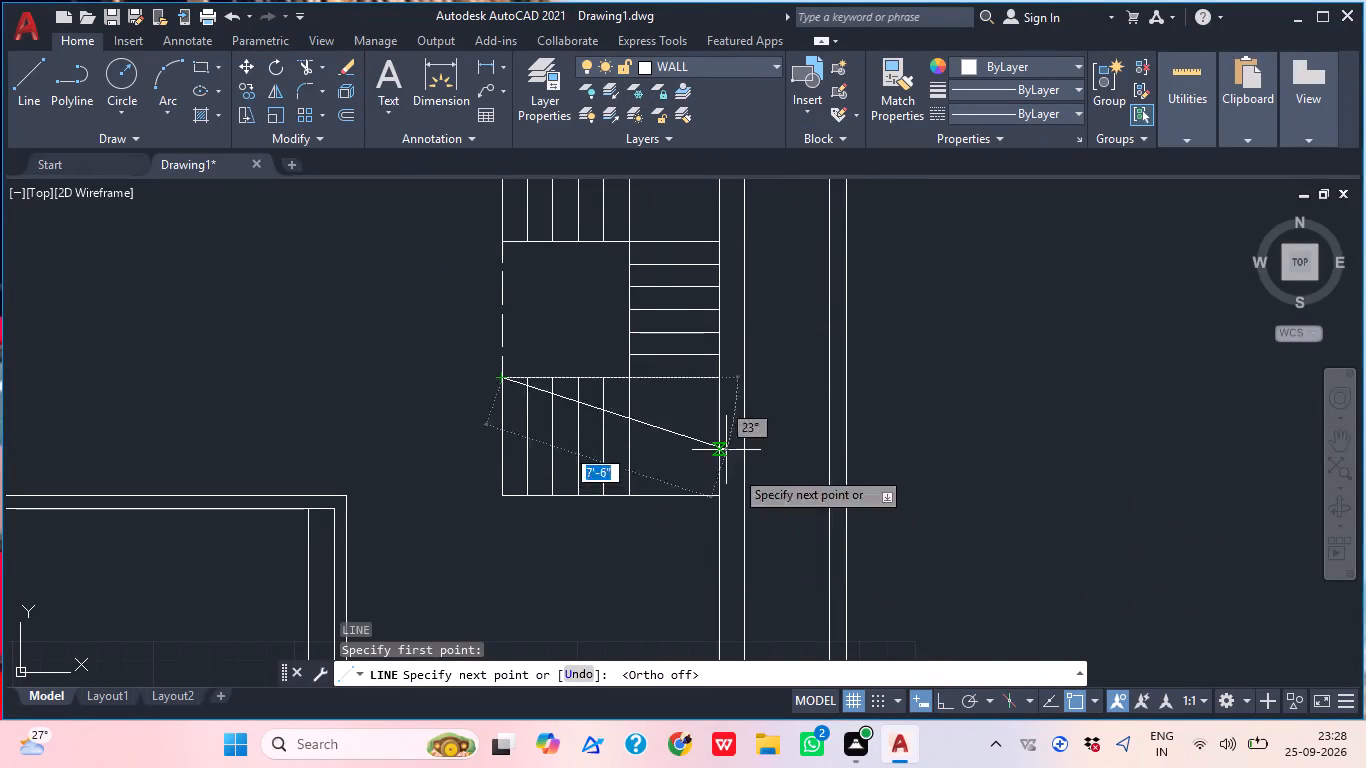
pyautogui.click(631, 246)
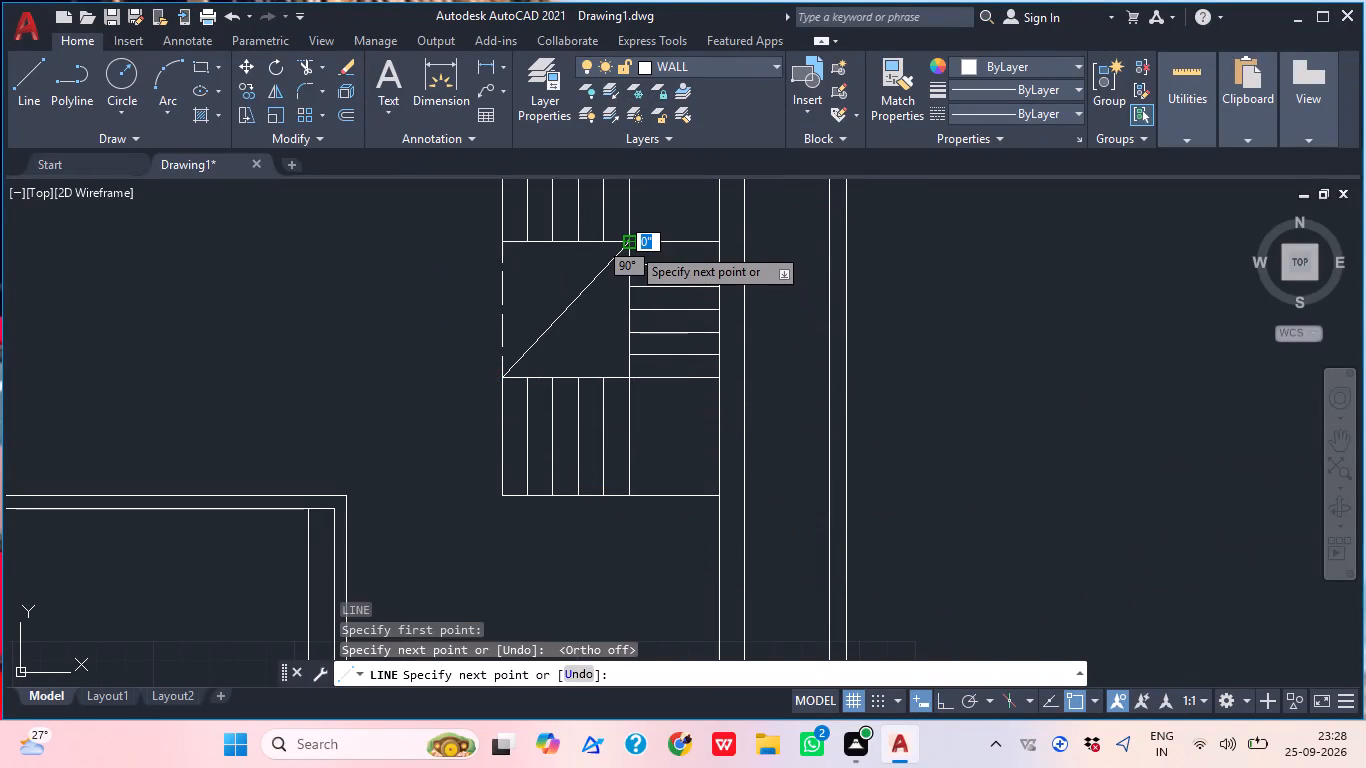
pyautogui.press('Escape')
pyautogui.press('l')
pyautogui.press('space')
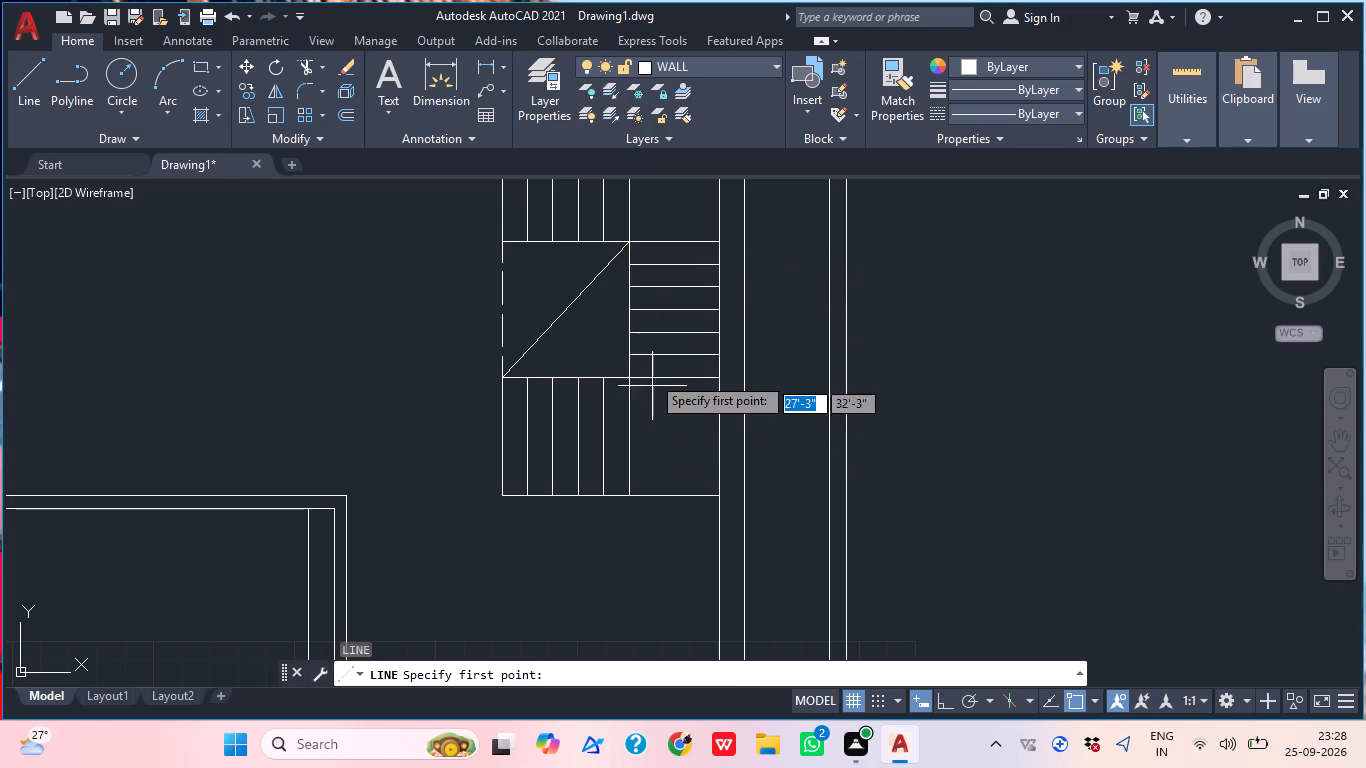
pyautogui.click(634, 377)
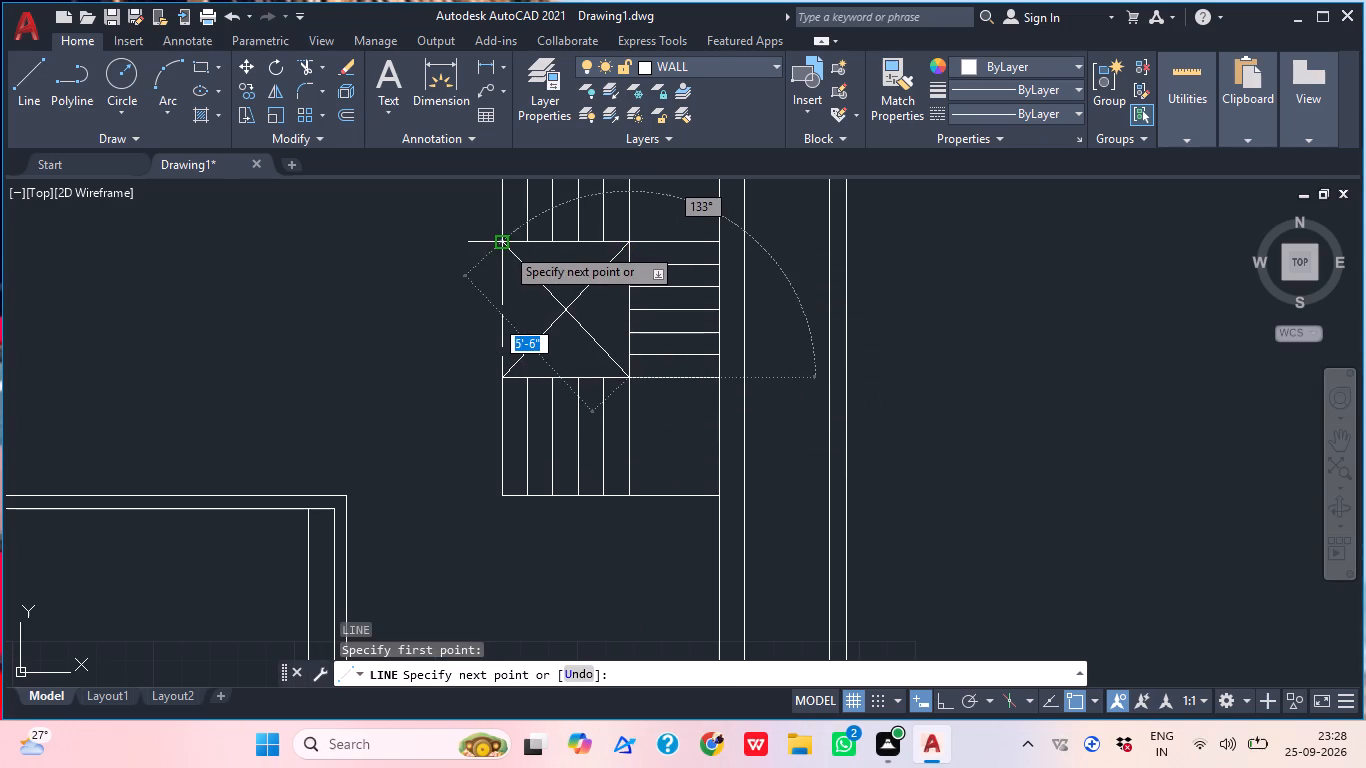
pyautogui.click(503, 249)
pyautogui.press('Escape')
# Try to move all lines of the stair, including the crossed opening, to the magenta DIMENSION layer.
pyautogui.scroll(-4, 541, 301)
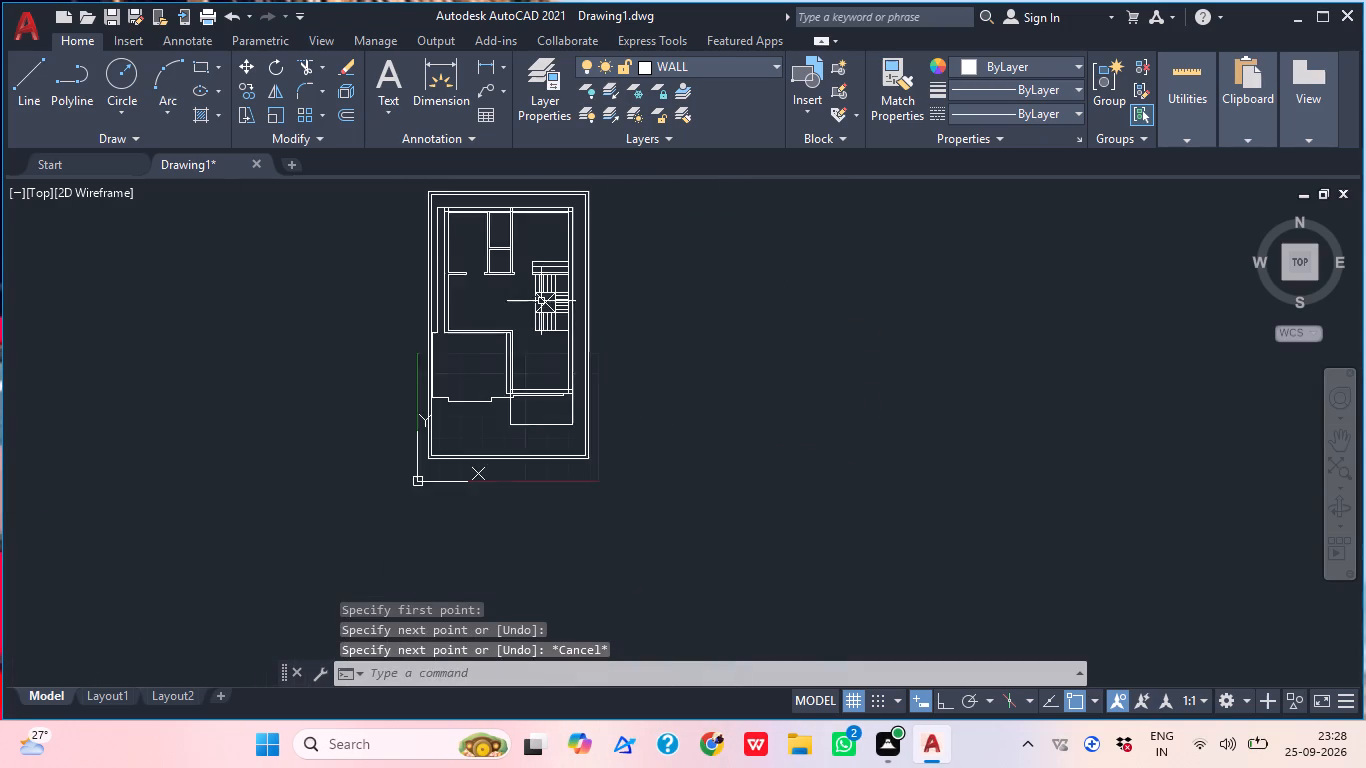
pyautogui.moveTo(524, 367); pyautogui.dragTo(503, 431, button='middle')
pyautogui.scroll(2, 491, 374)
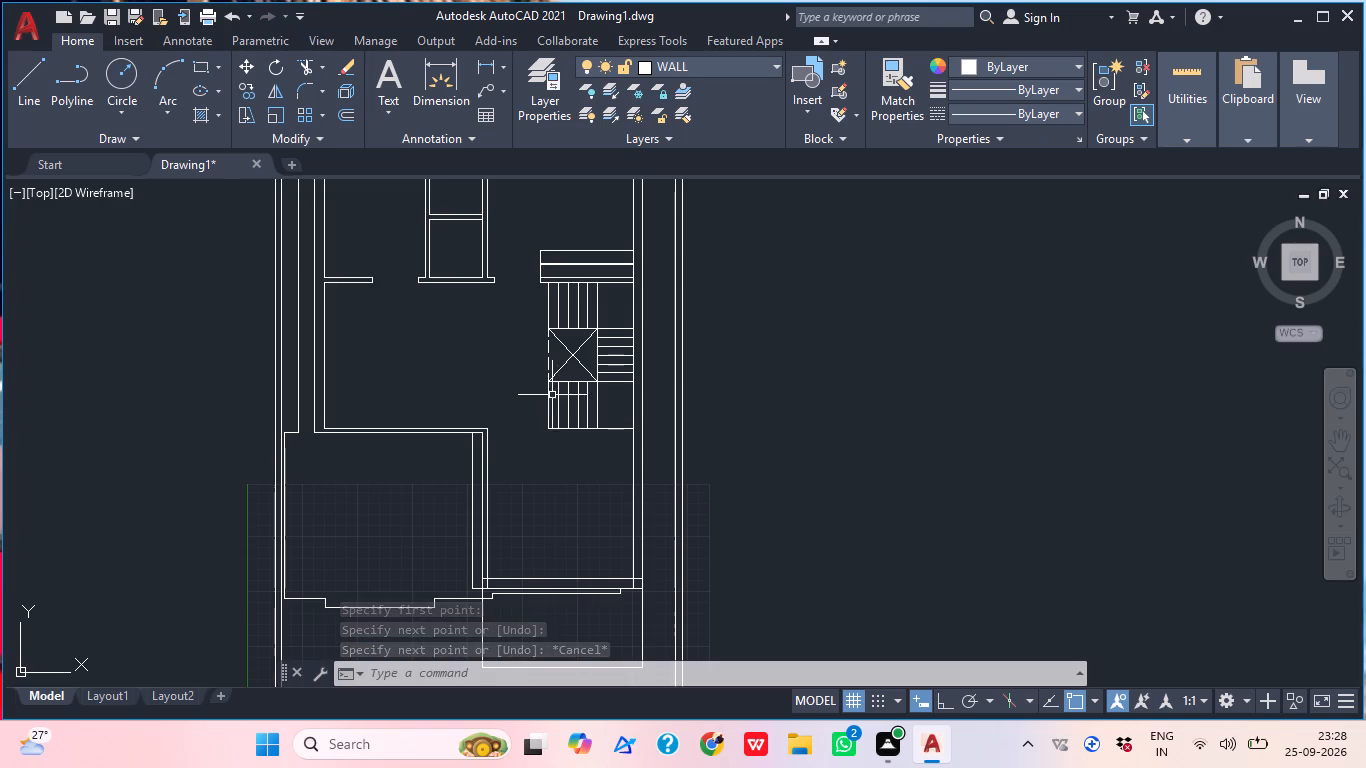
pyautogui.scroll(1, 552, 378)
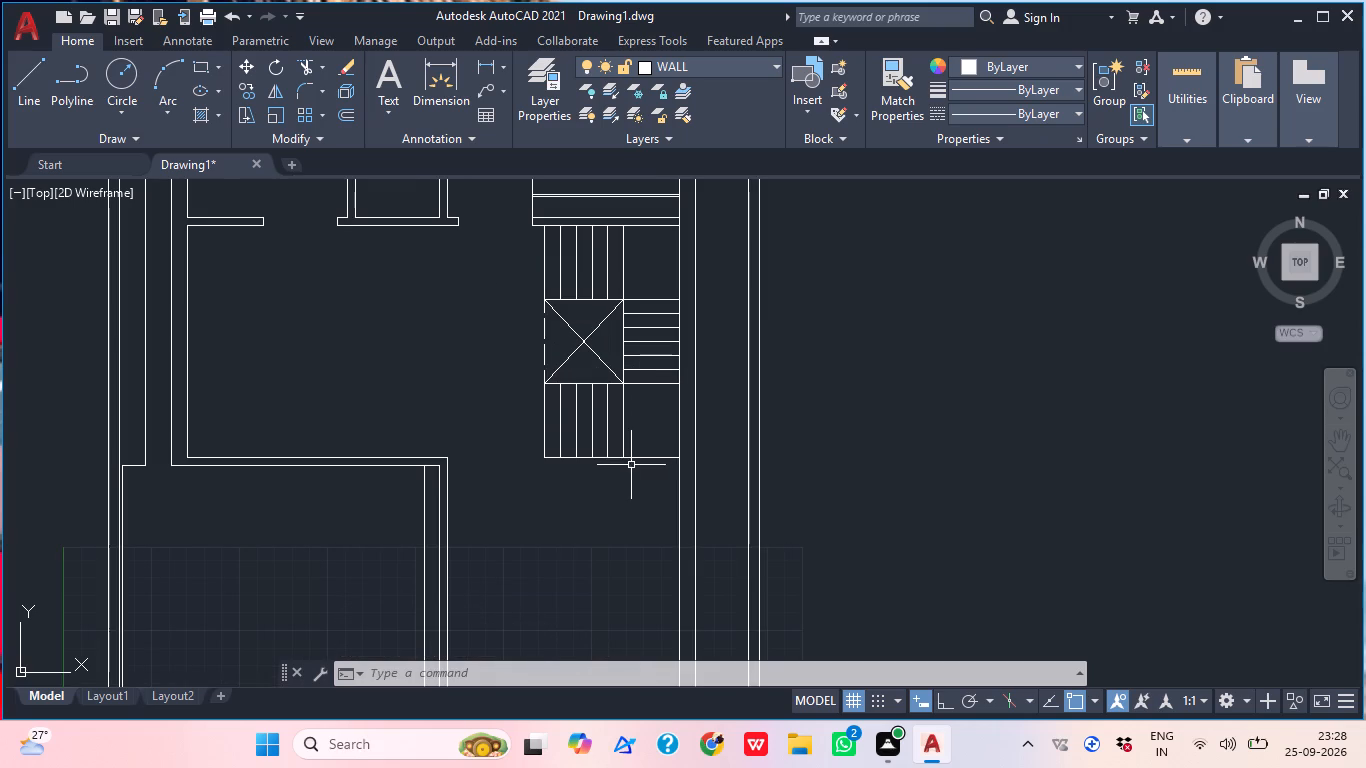
pyautogui.click(638, 477)
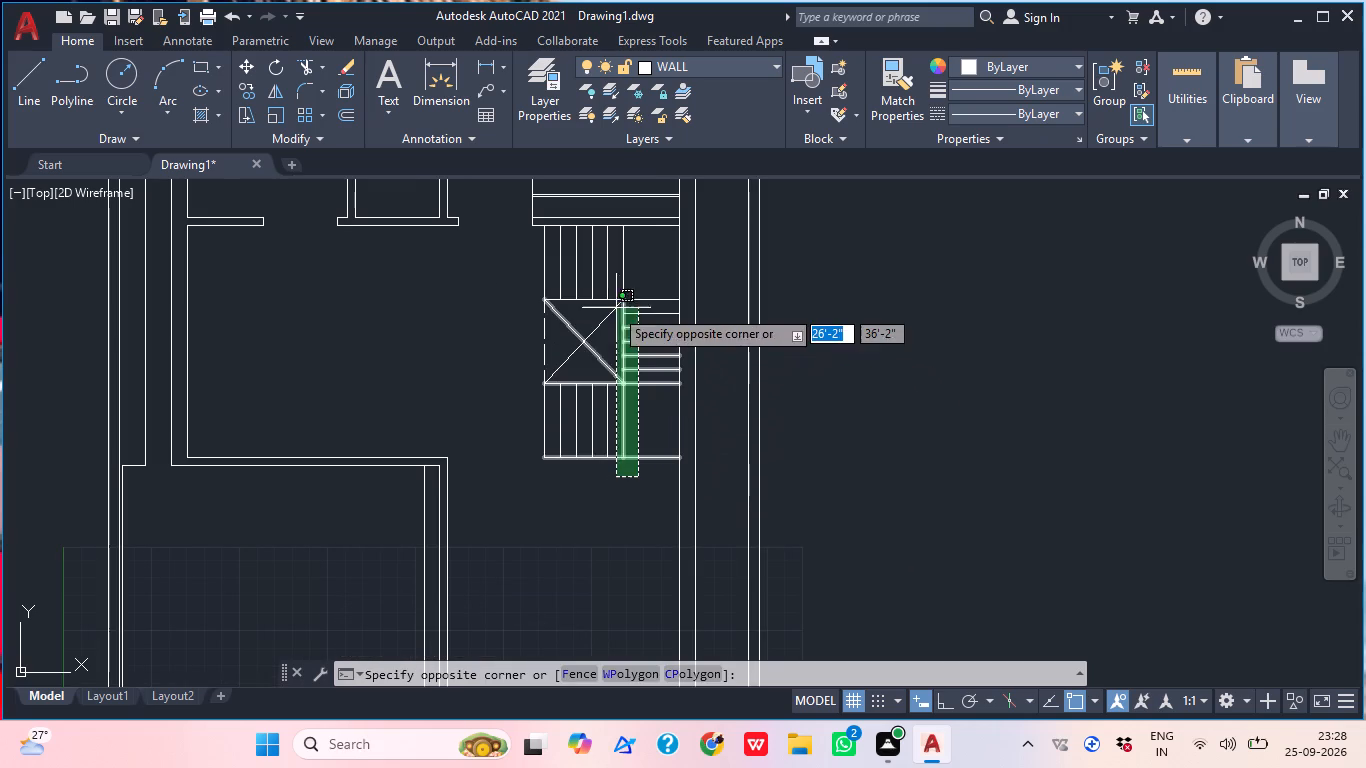
pyautogui.click(518, 271)
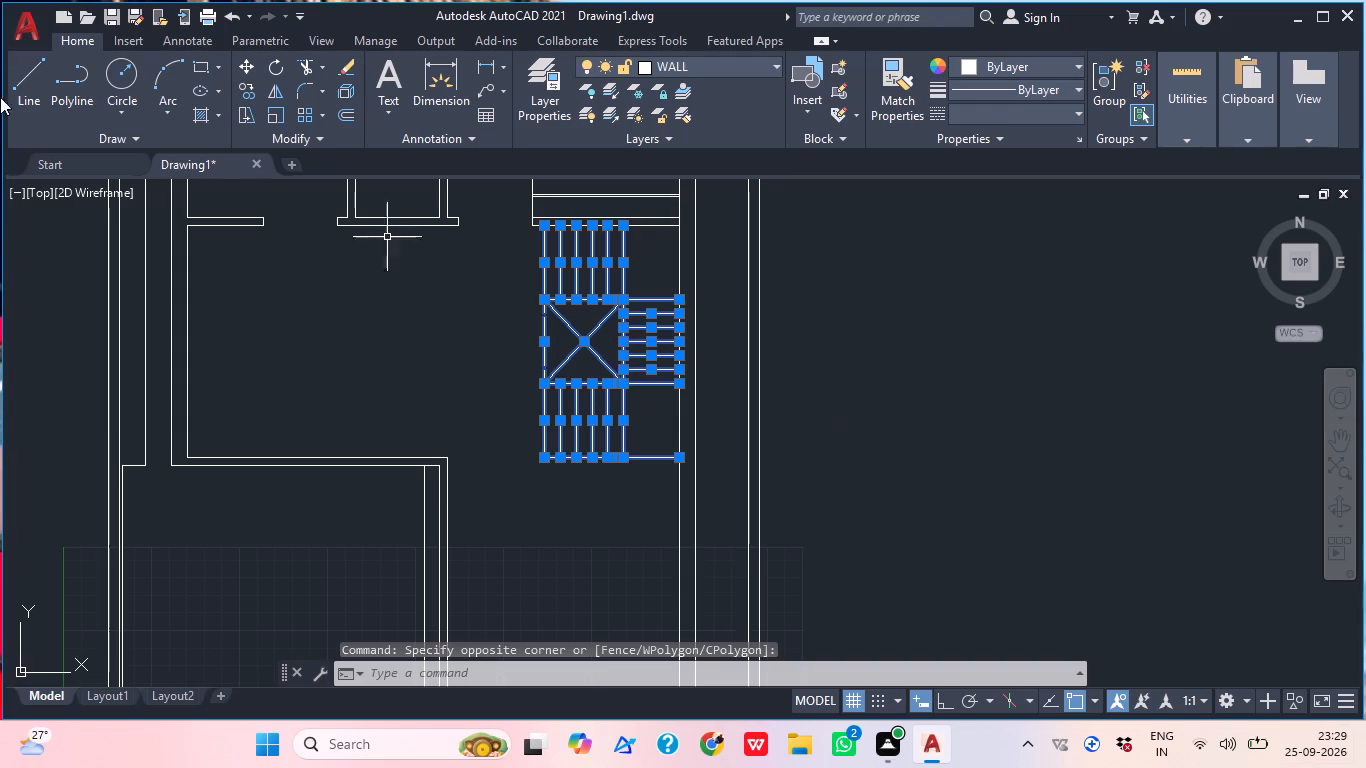
pyautogui.click(719, 70)
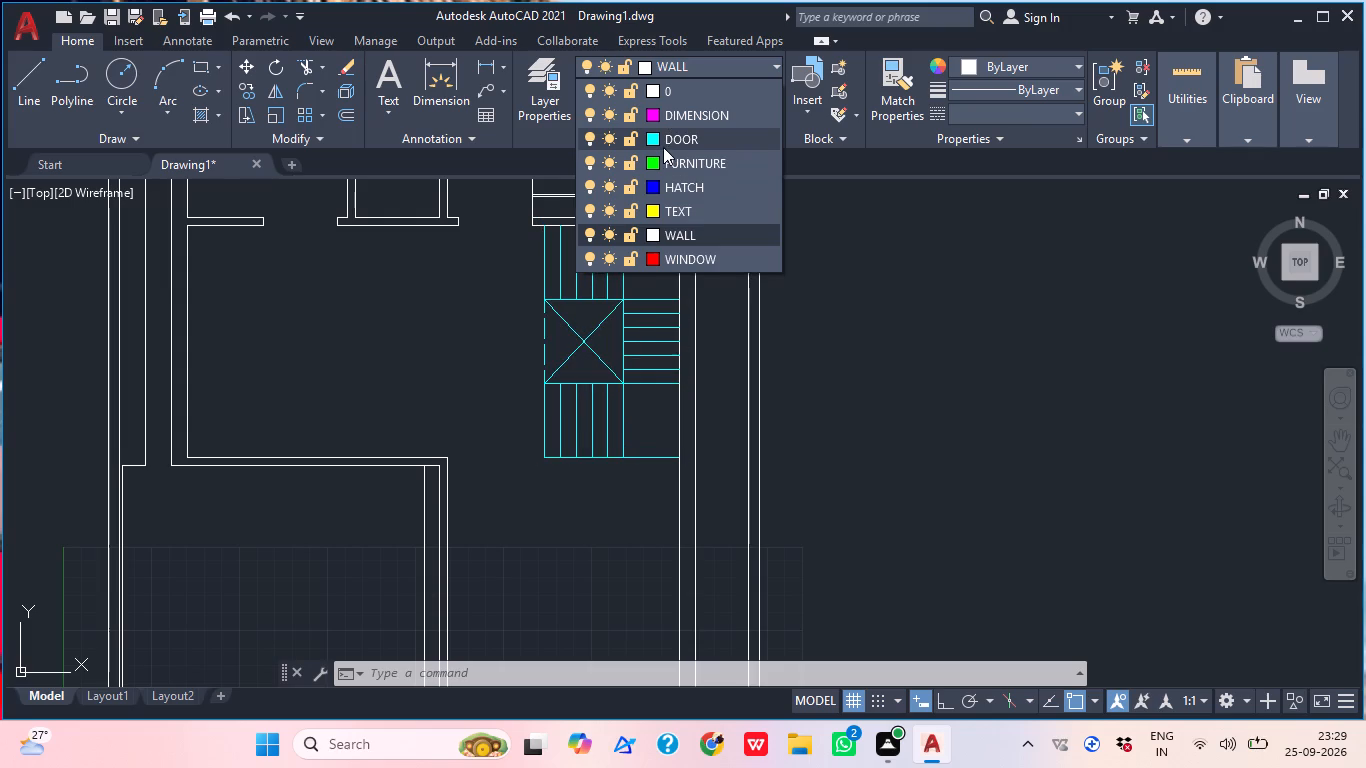
pyautogui.click(658, 117)
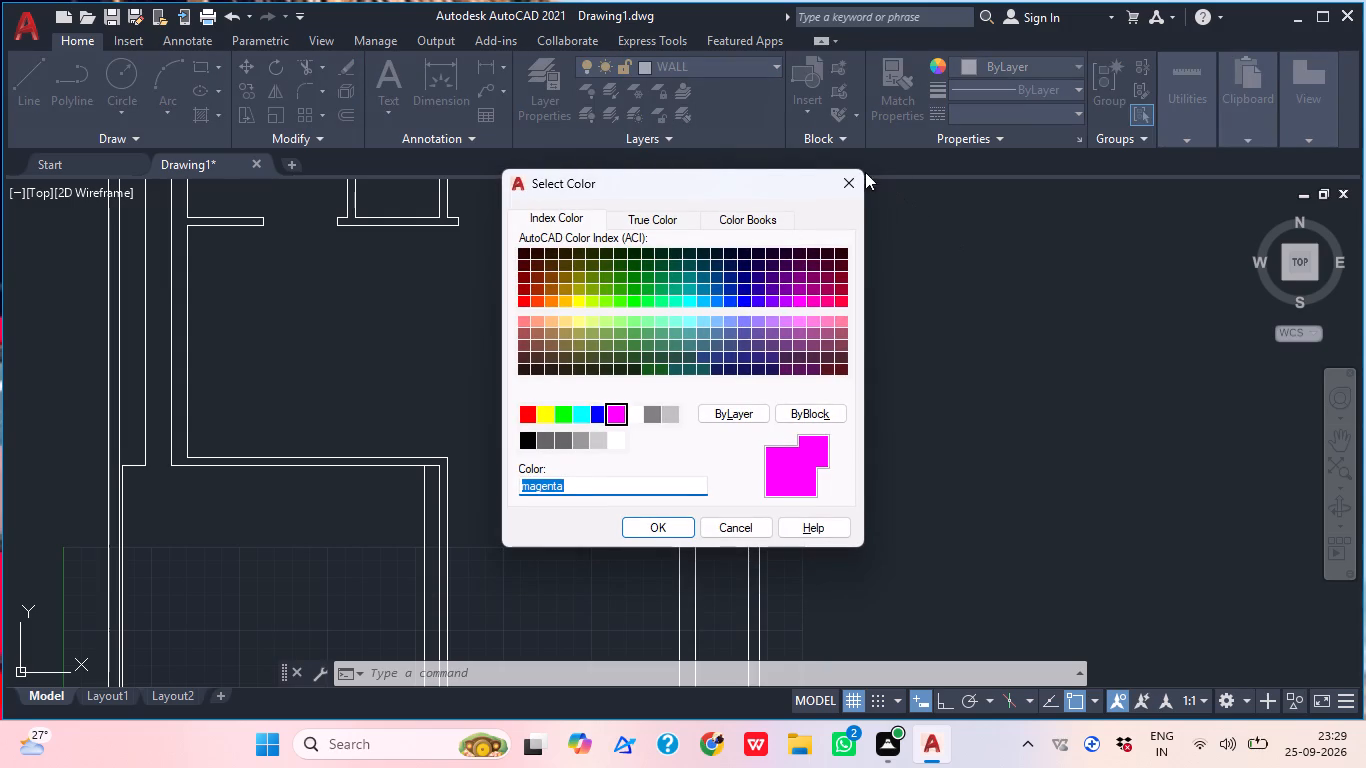
pyautogui.click(853, 174)
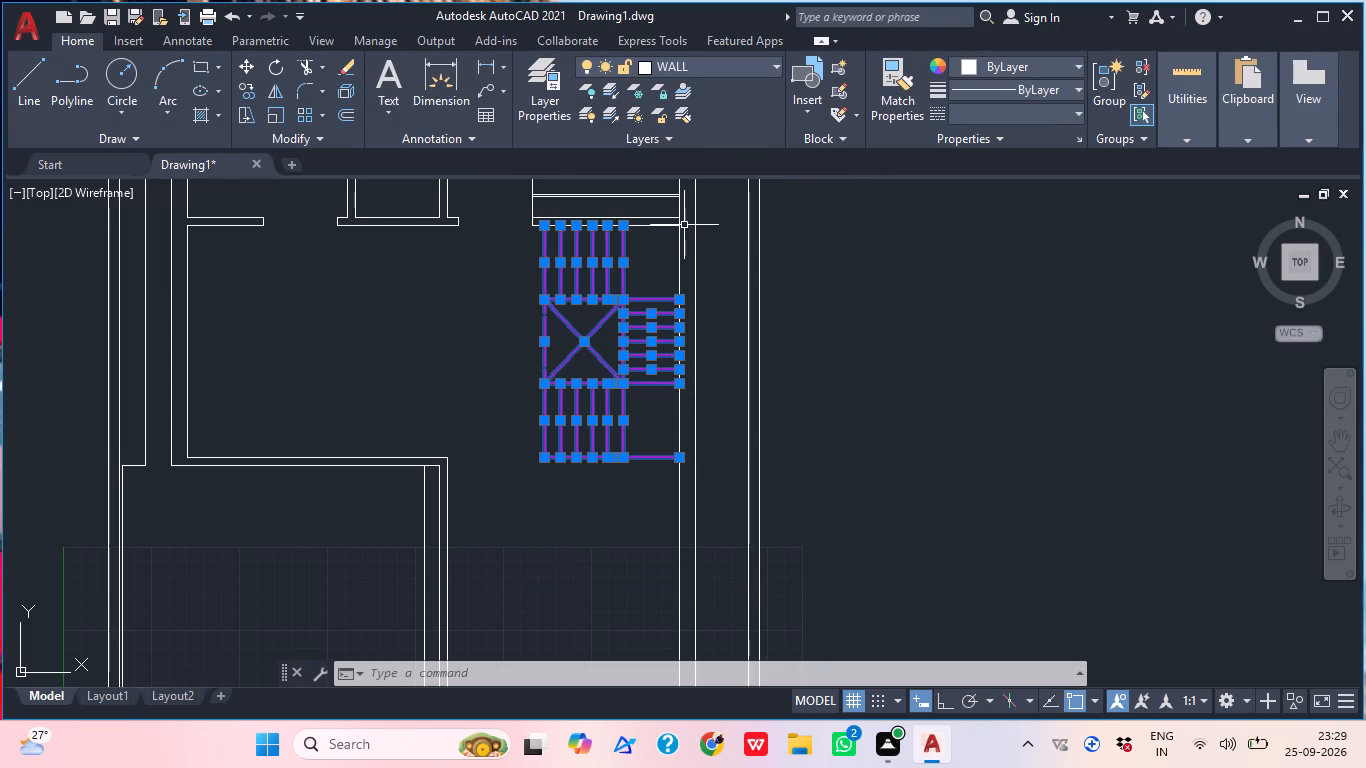
pyautogui.press('Escape')
# Rename the DIMENSION layer as STAIR CASE.
pyautogui.click(544, 110)
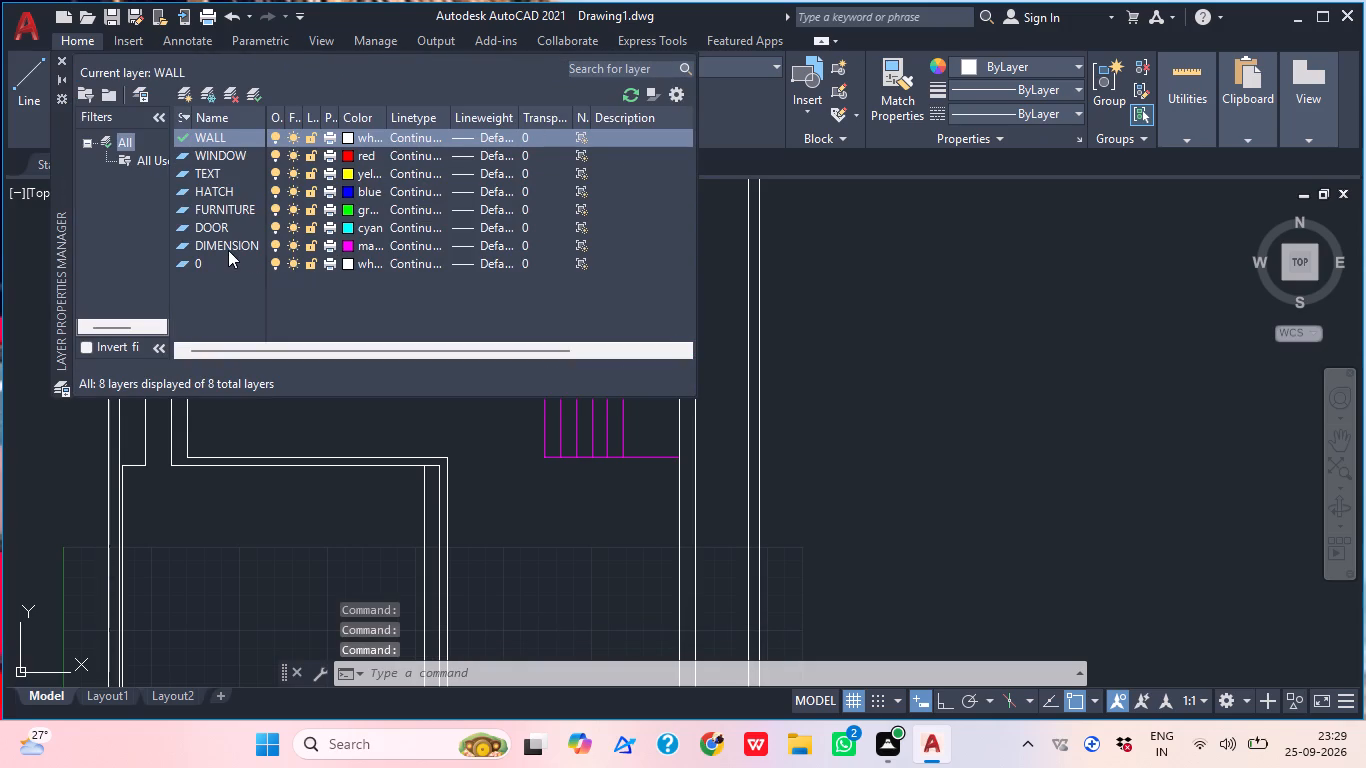
pyautogui.click(231, 240)
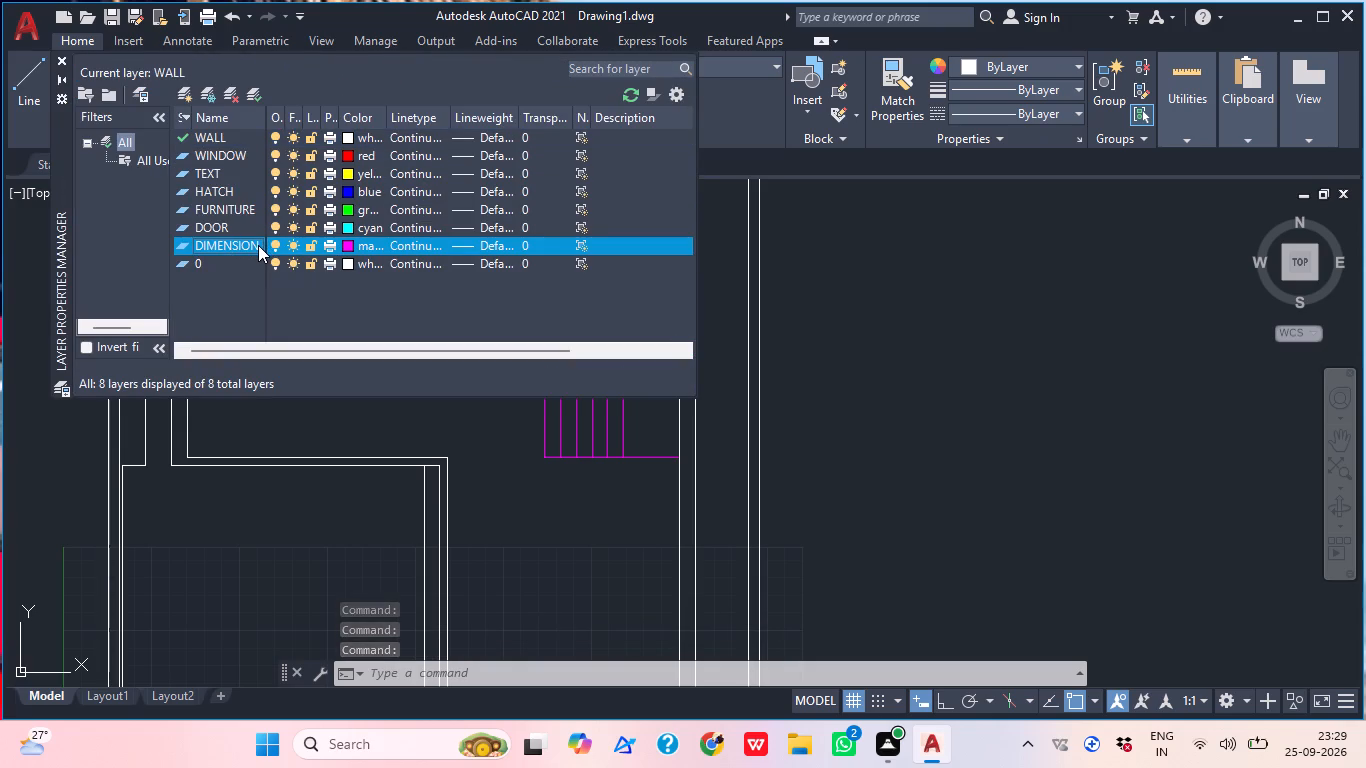
pyautogui.click(258, 245)
pyautogui.click(247, 245)
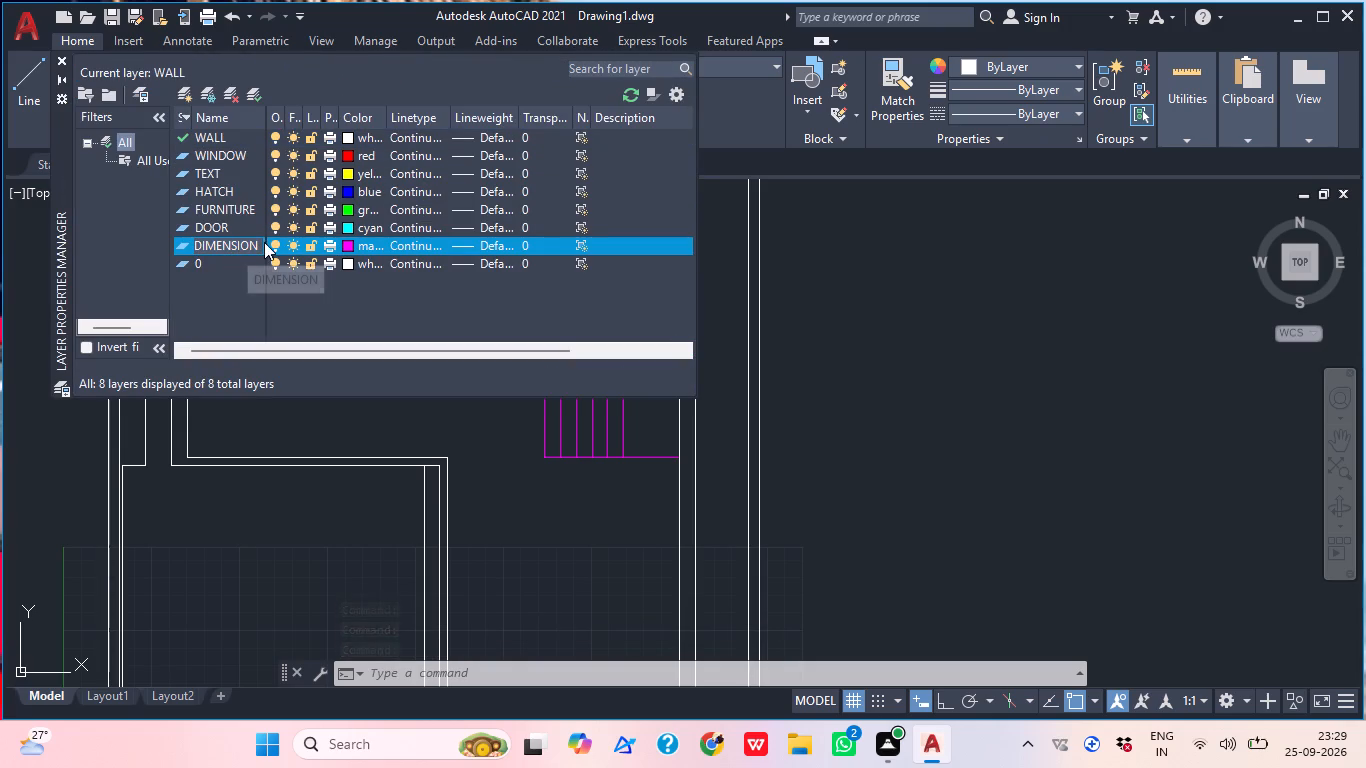
pyautogui.click(256, 244)
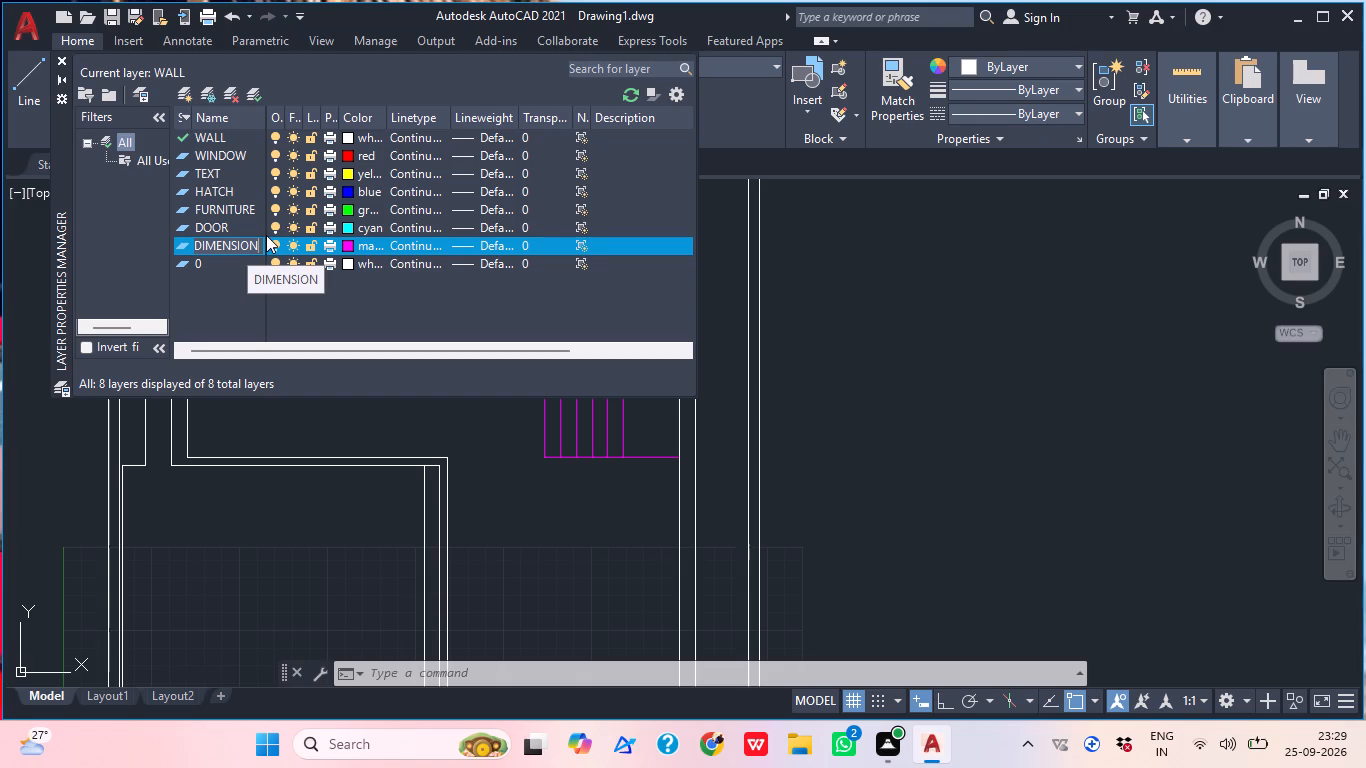
pyautogui.press('BackSpace')
pyautogui.press('BackSpace')
pyautogui.press('BackSpace')
pyautogui.press('BackSpace')
pyautogui.press('BackSpace')
pyautogui.press('BackSpace')
pyautogui.press('BackSpace')
pyautogui.press('BackSpace')
pyautogui.press('BackSpace')
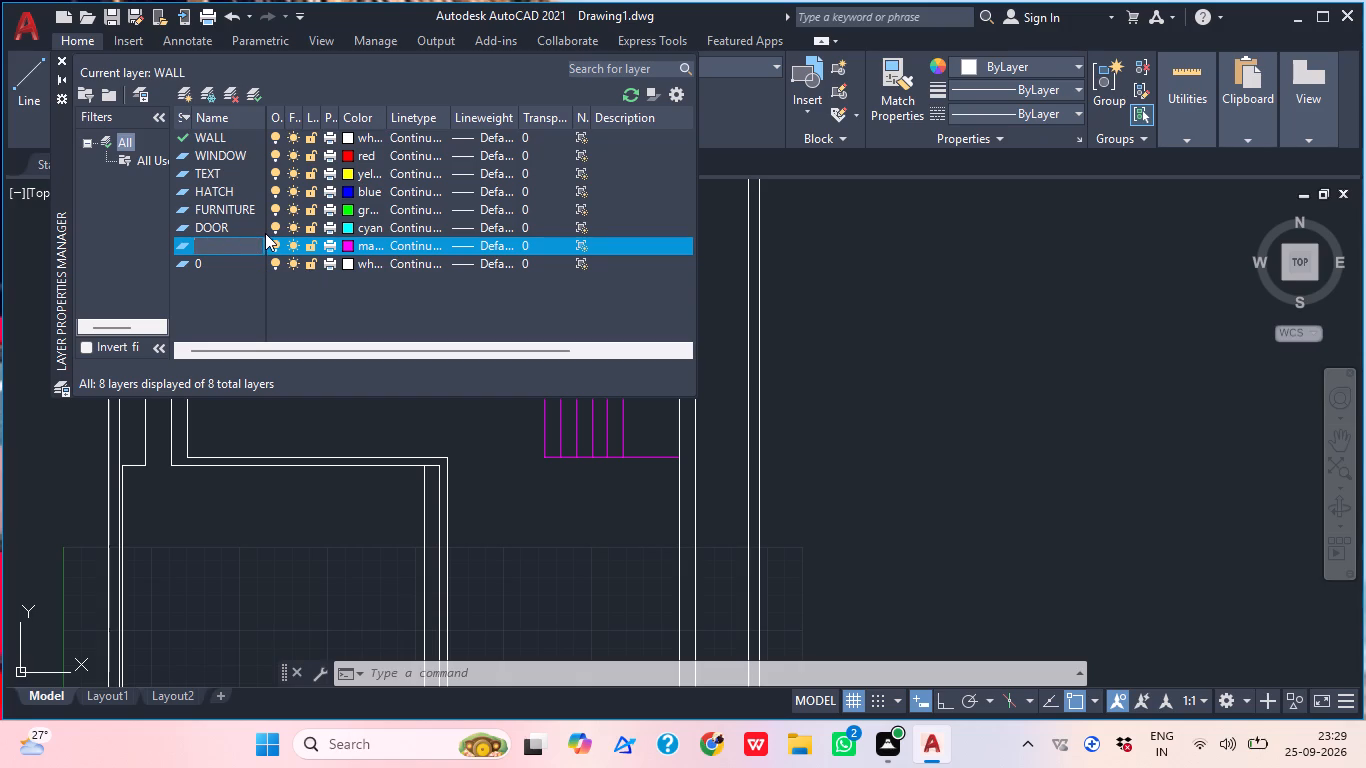
pyautogui.press('s')
pyautogui.write('TA')
pyautogui.write('IR CASE')
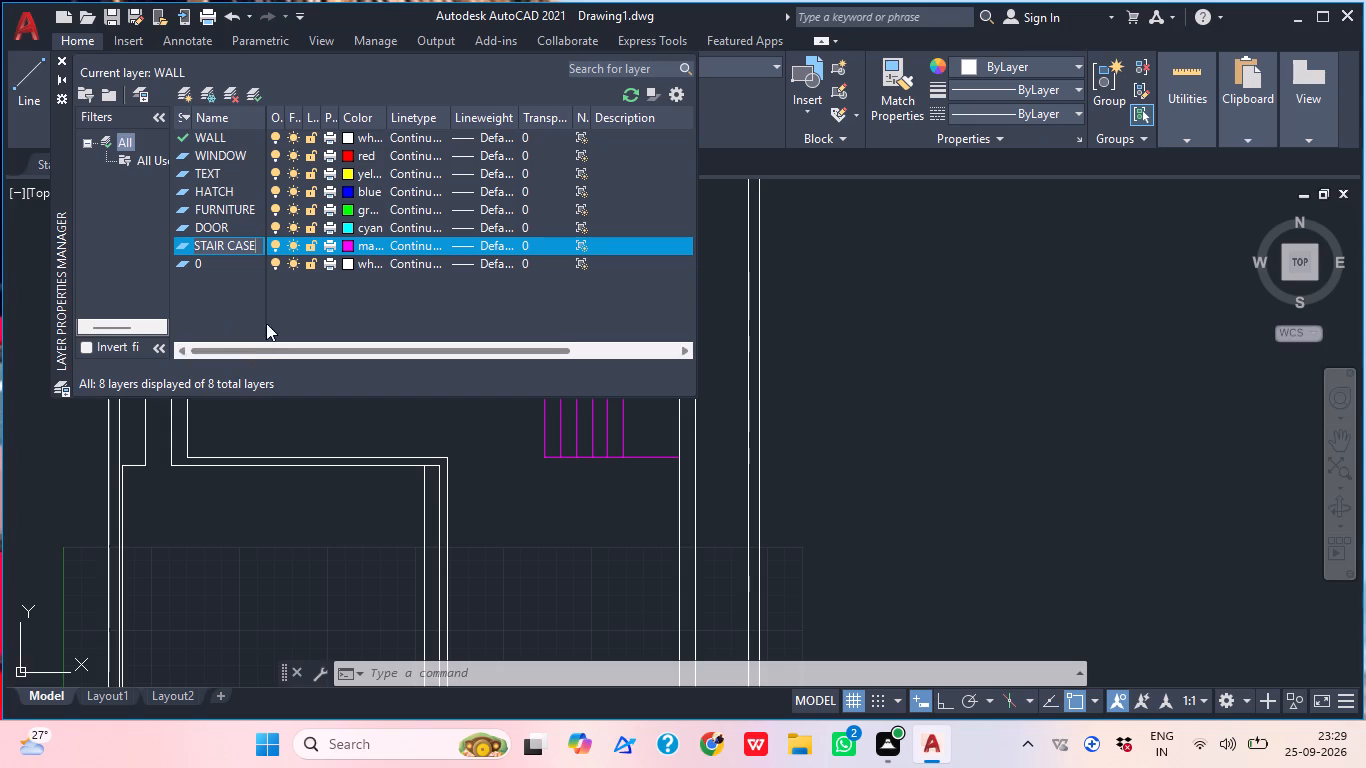
pyautogui.click(265, 282)
pyautogui.press('Escape')
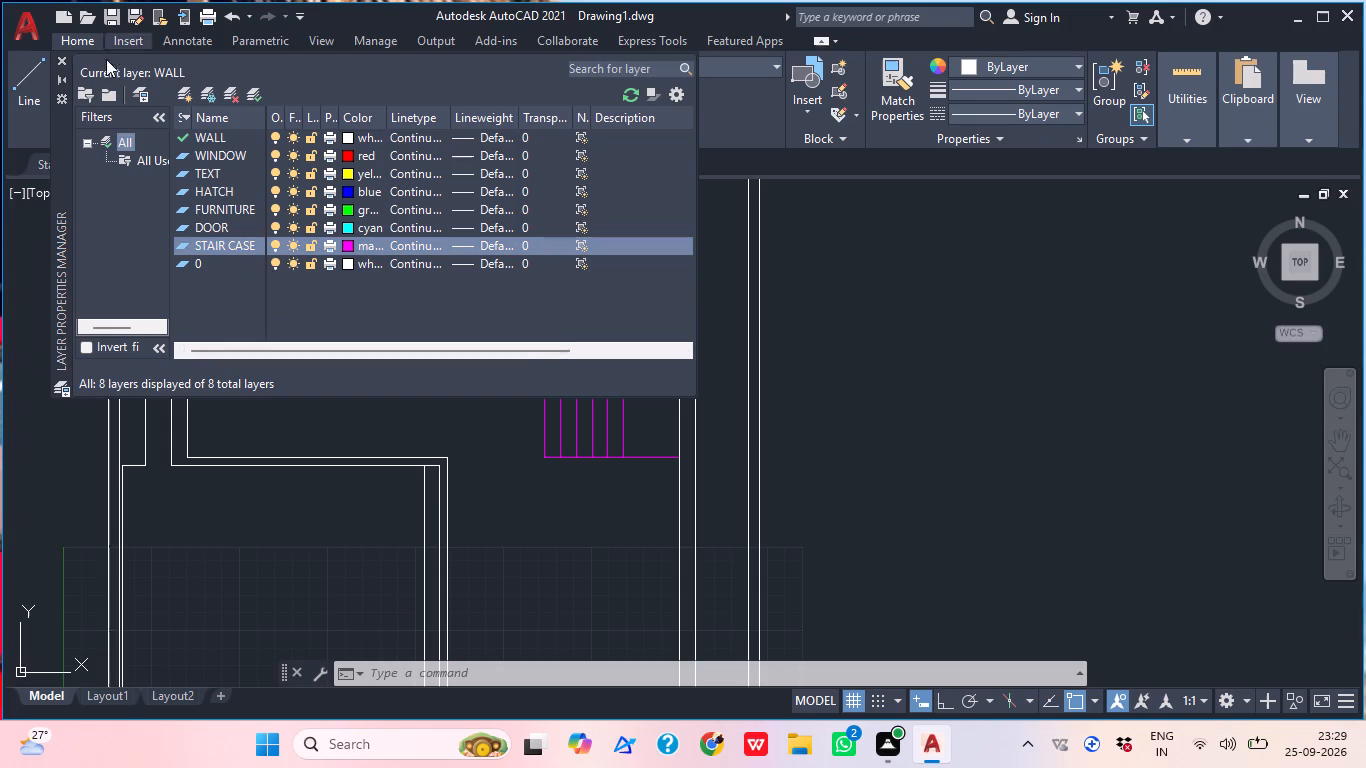
pyautogui.click(57, 55)
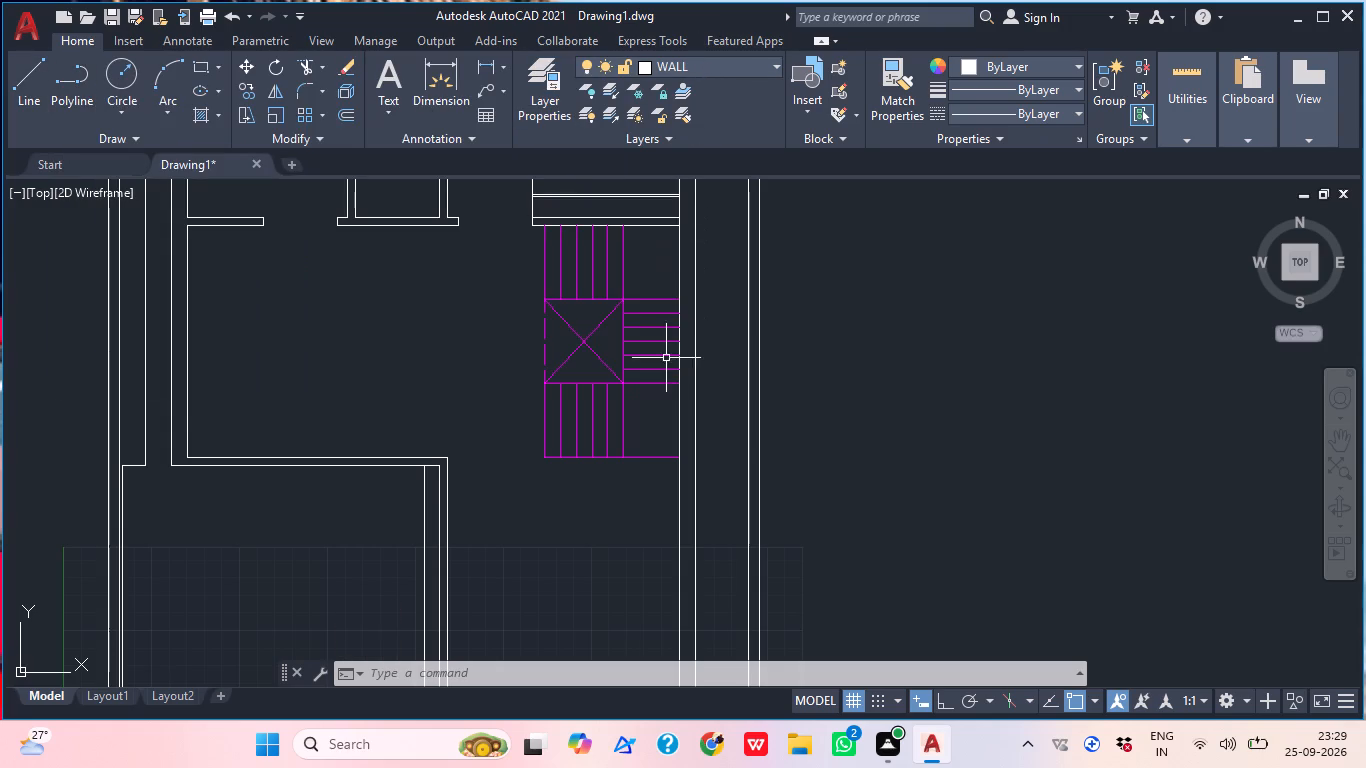
# Examine the stair's flights, crossed opening and junction with the walls, and check the layer of a diagonal line.
pyautogui.scroll(-1, 515, 311)
pyautogui.moveTo(548, 337); pyautogui.dragTo(500, 336, button='middle')
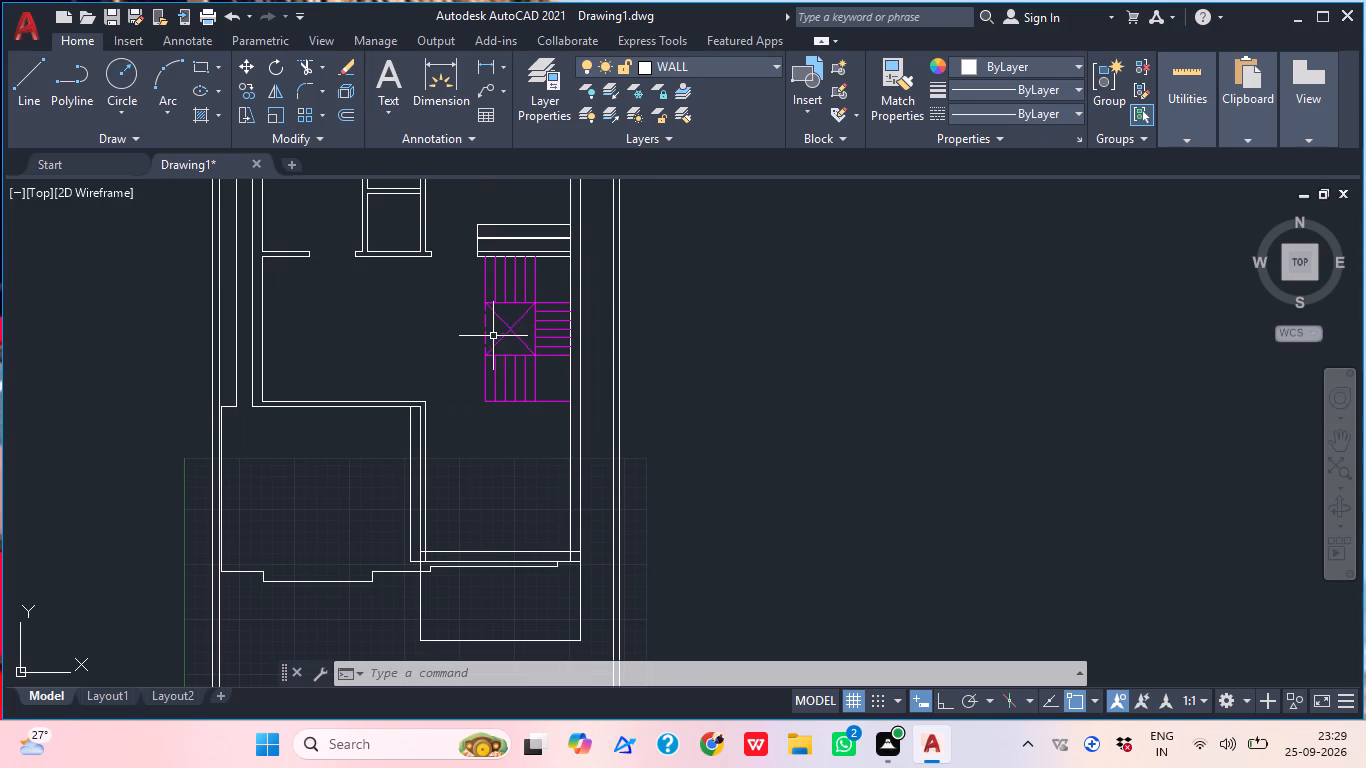
pyautogui.scroll(1, 561, 382)
pyautogui.moveTo(540, 402); pyautogui.dragTo(519, 434, button='middle')
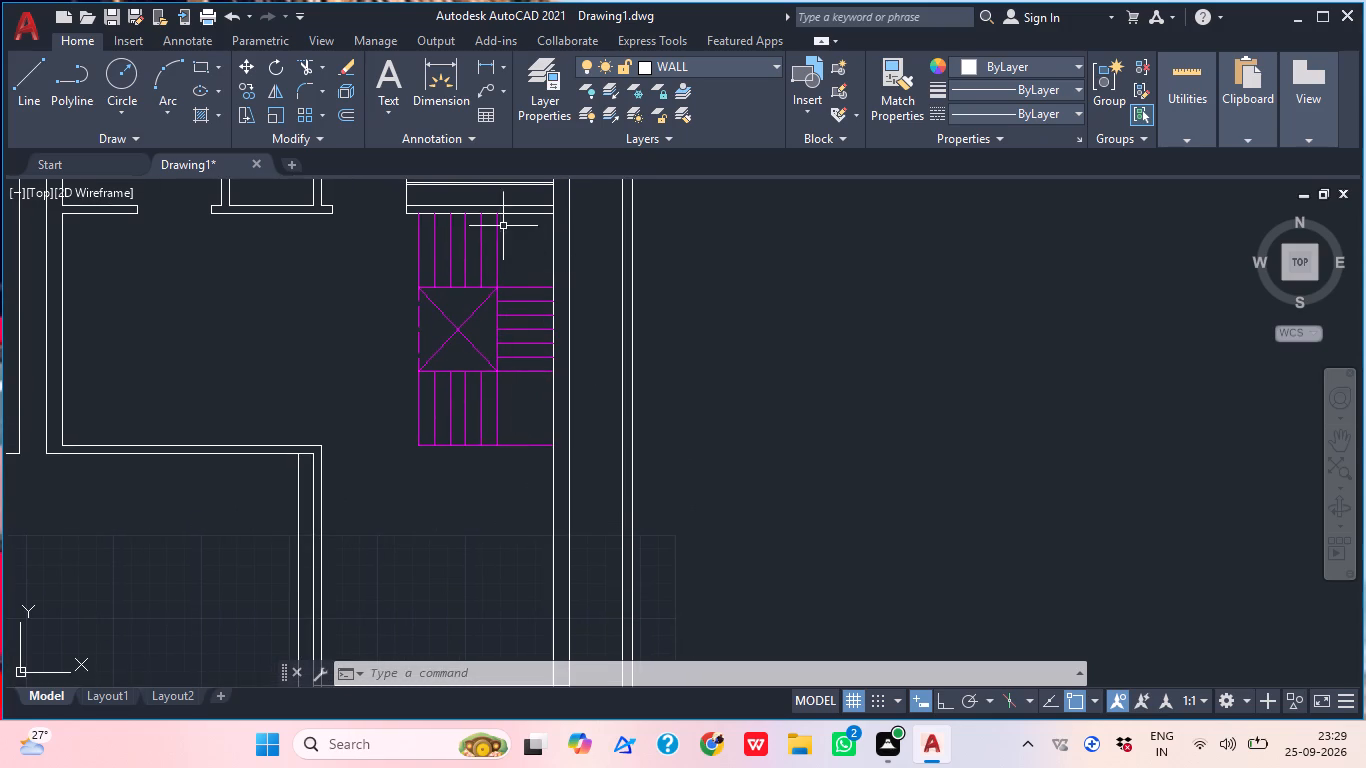
pyautogui.scroll(1, 492, 207)
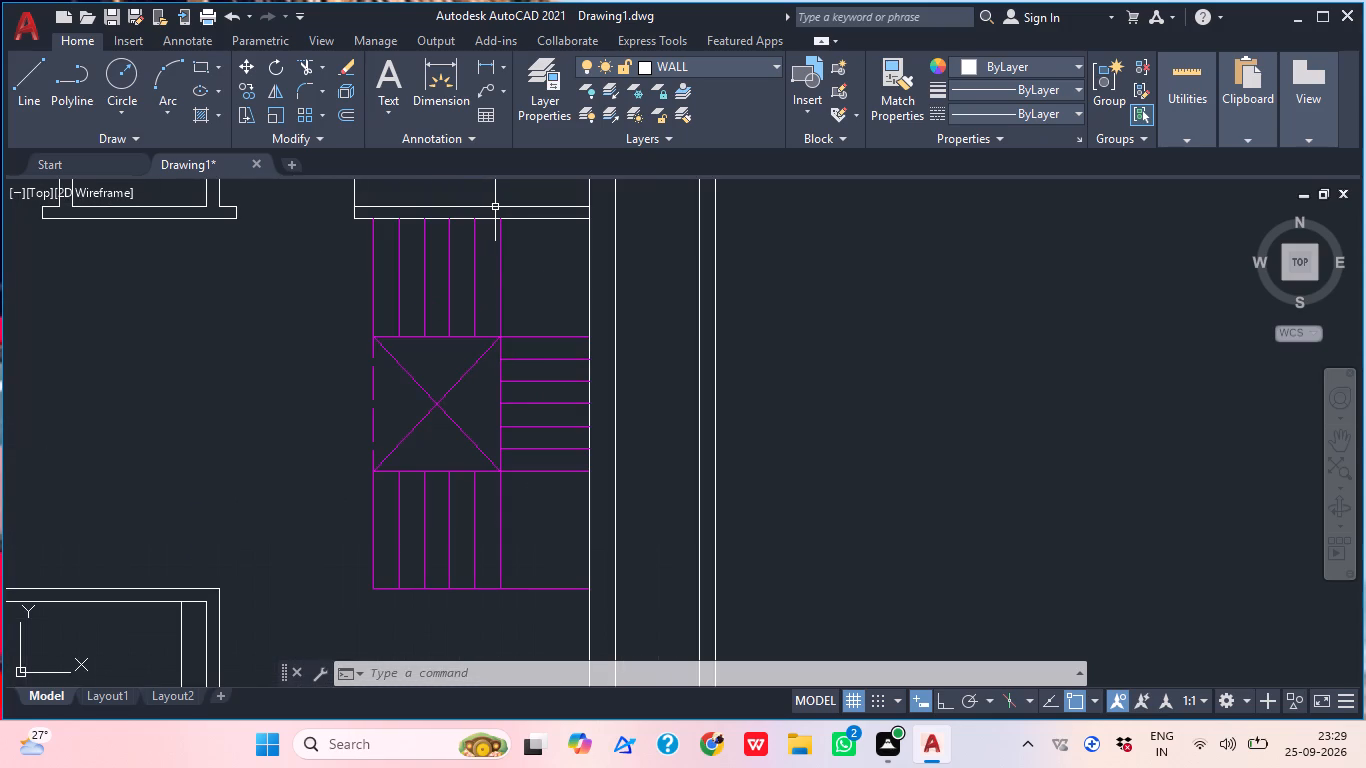
pyautogui.scroll(-2, 495, 207)
pyautogui.moveTo(509, 251); pyautogui.dragTo(497, 281, button='middle')
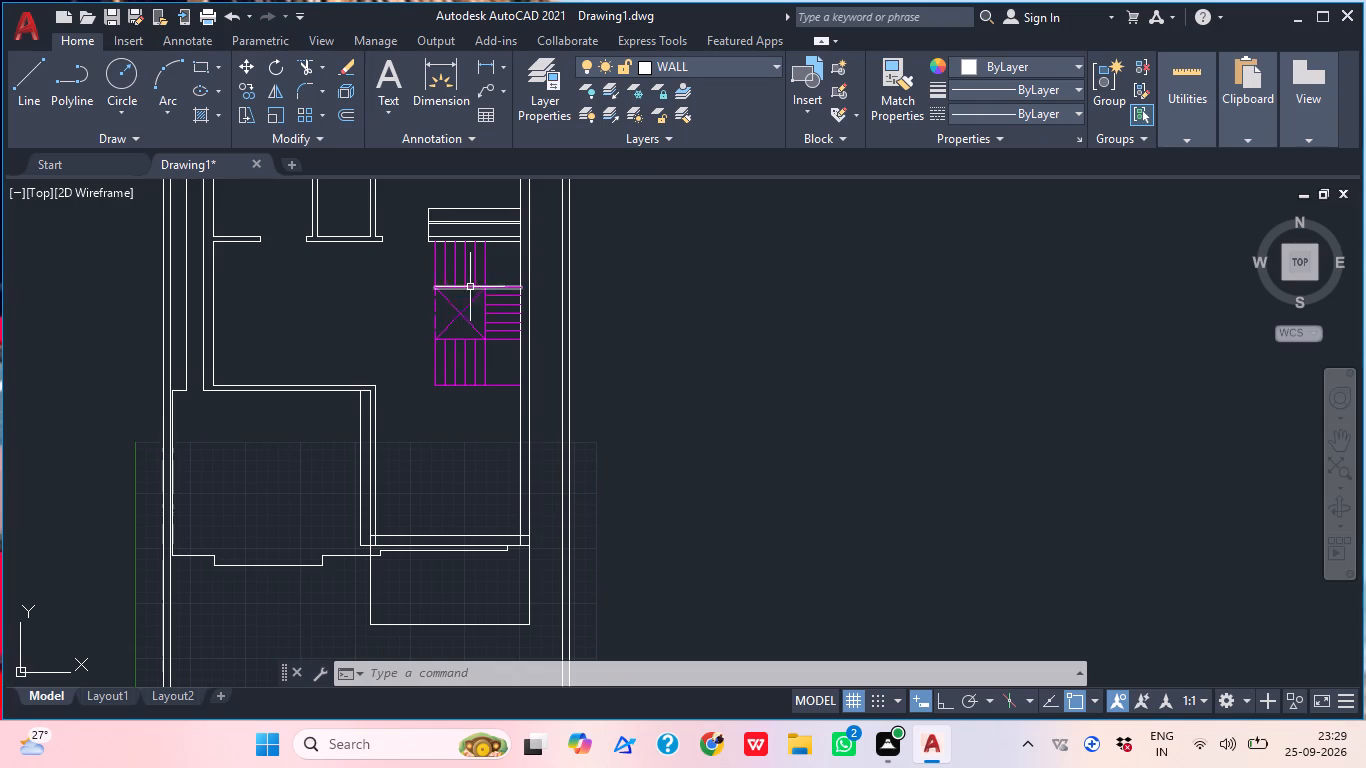
pyautogui.moveTo(408, 336); pyautogui.dragTo(397, 368, button='middle')
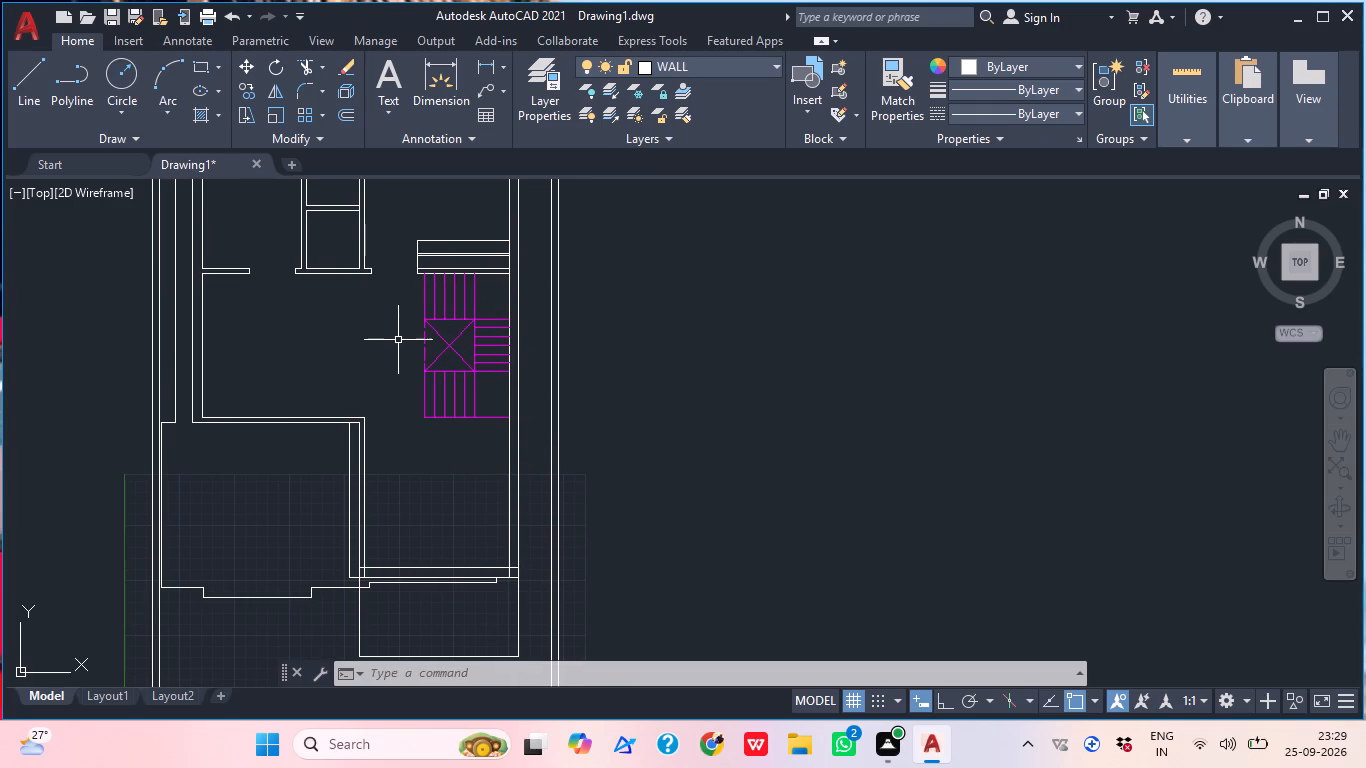
pyautogui.scroll(-1, 312, 348)
pyautogui.moveTo(364, 387); pyautogui.dragTo(336, 421, button='middle')
pyautogui.scroll(1, 330, 377)
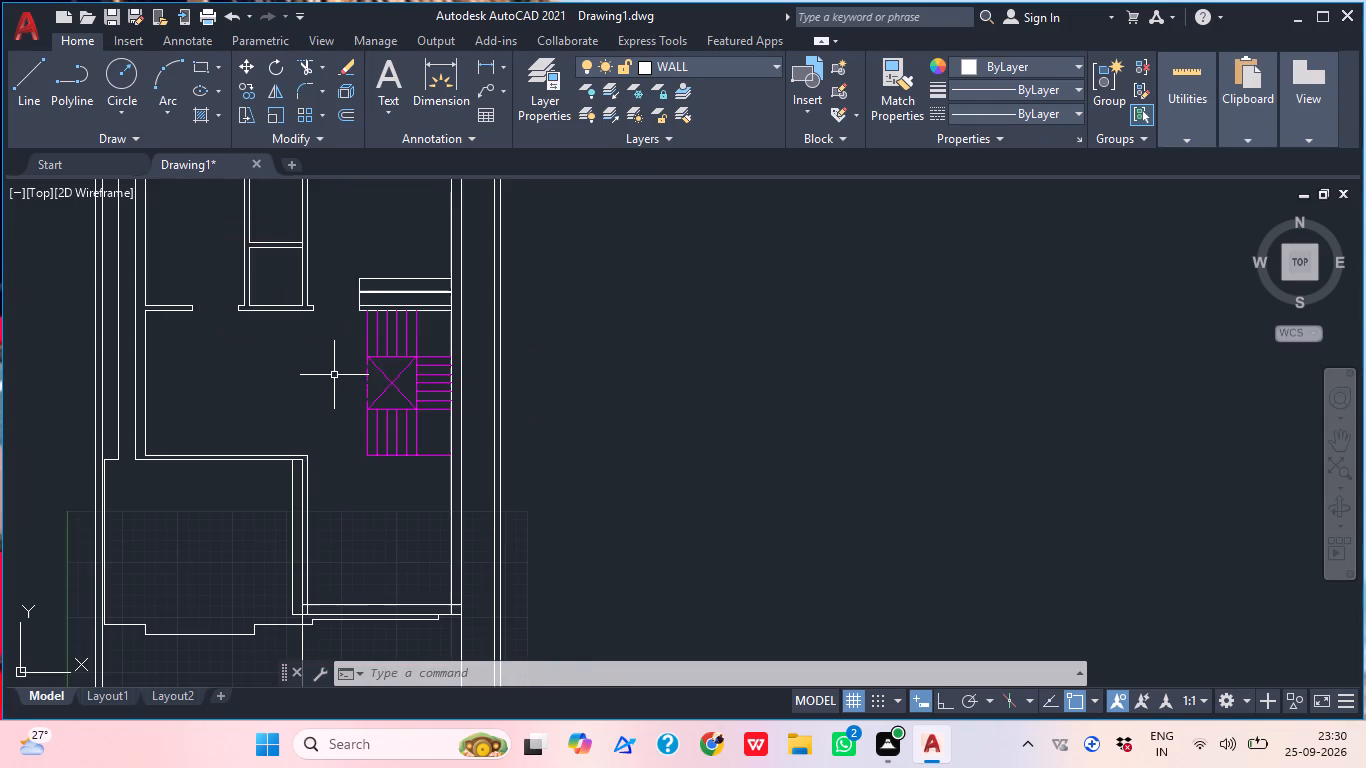
pyautogui.scroll(1, 404, 374)
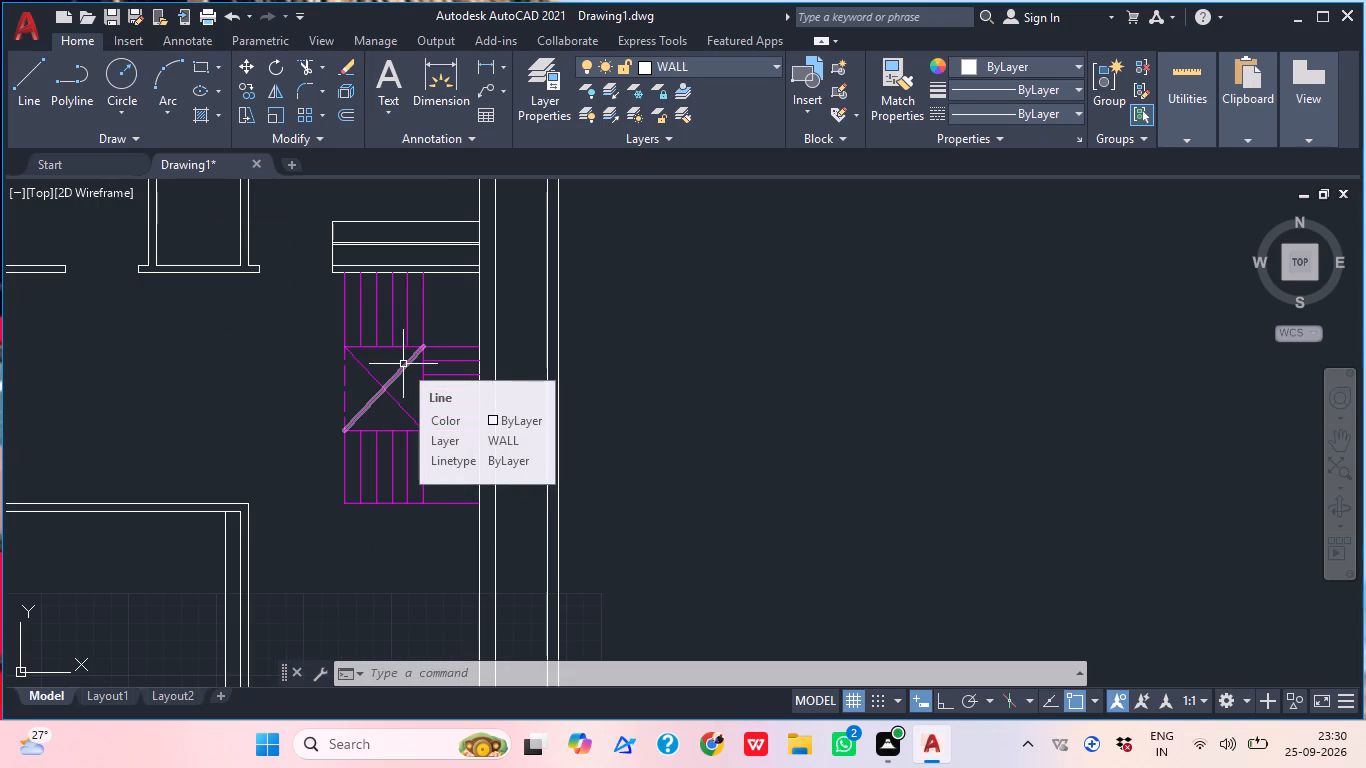
pyautogui.press('Escape')
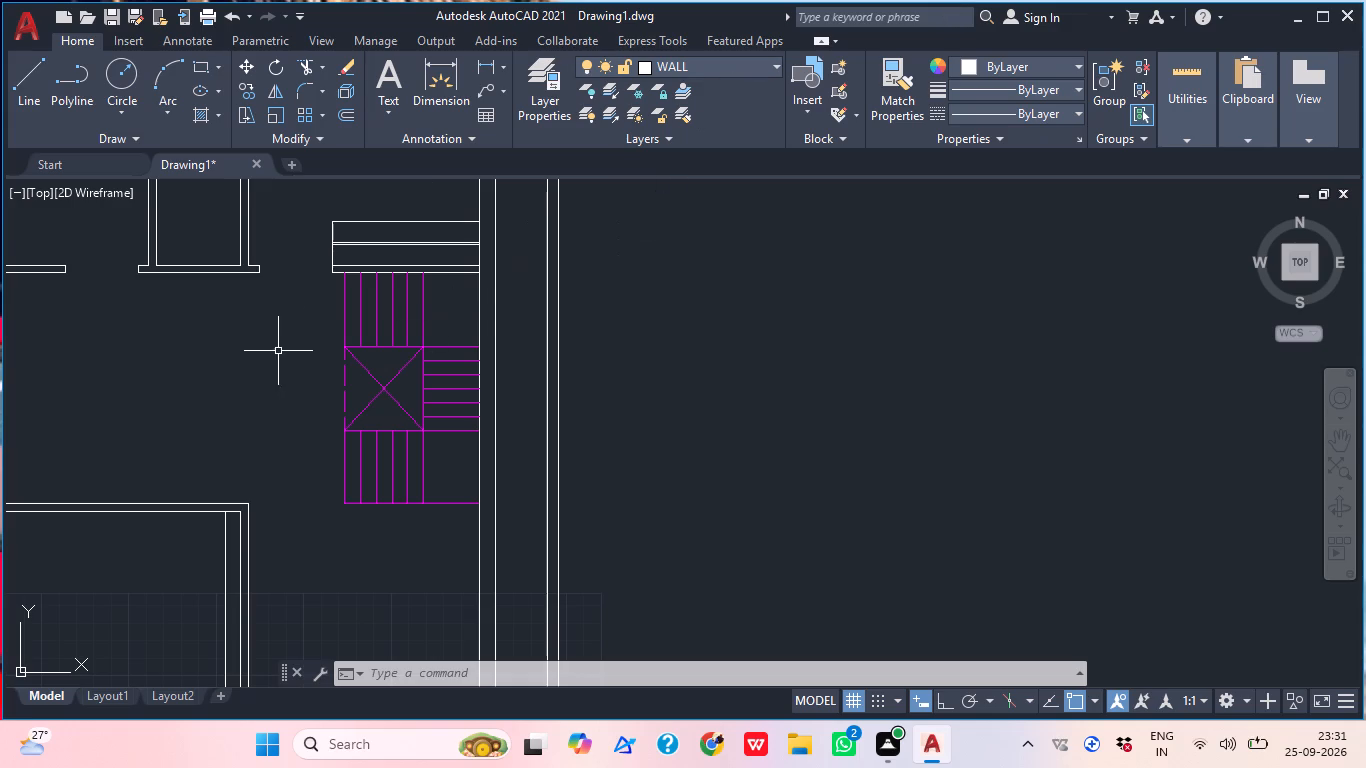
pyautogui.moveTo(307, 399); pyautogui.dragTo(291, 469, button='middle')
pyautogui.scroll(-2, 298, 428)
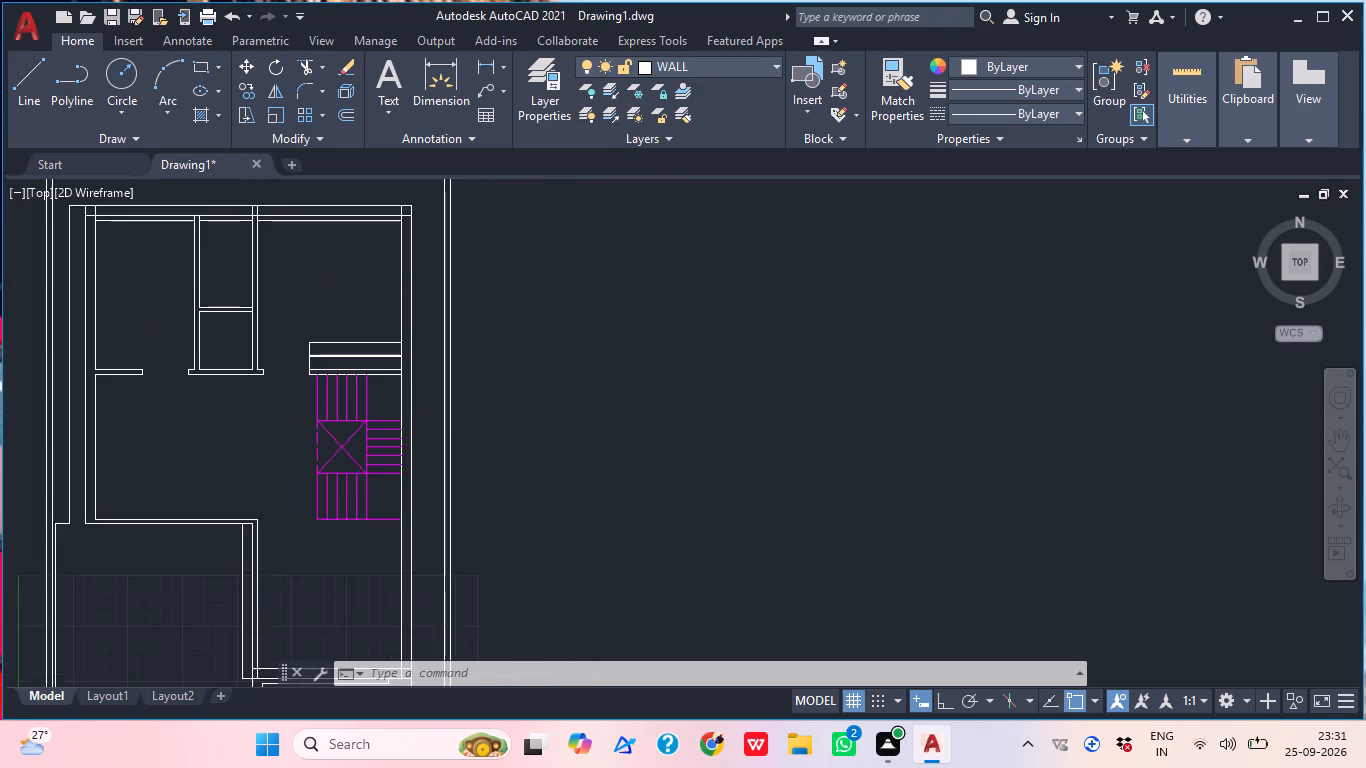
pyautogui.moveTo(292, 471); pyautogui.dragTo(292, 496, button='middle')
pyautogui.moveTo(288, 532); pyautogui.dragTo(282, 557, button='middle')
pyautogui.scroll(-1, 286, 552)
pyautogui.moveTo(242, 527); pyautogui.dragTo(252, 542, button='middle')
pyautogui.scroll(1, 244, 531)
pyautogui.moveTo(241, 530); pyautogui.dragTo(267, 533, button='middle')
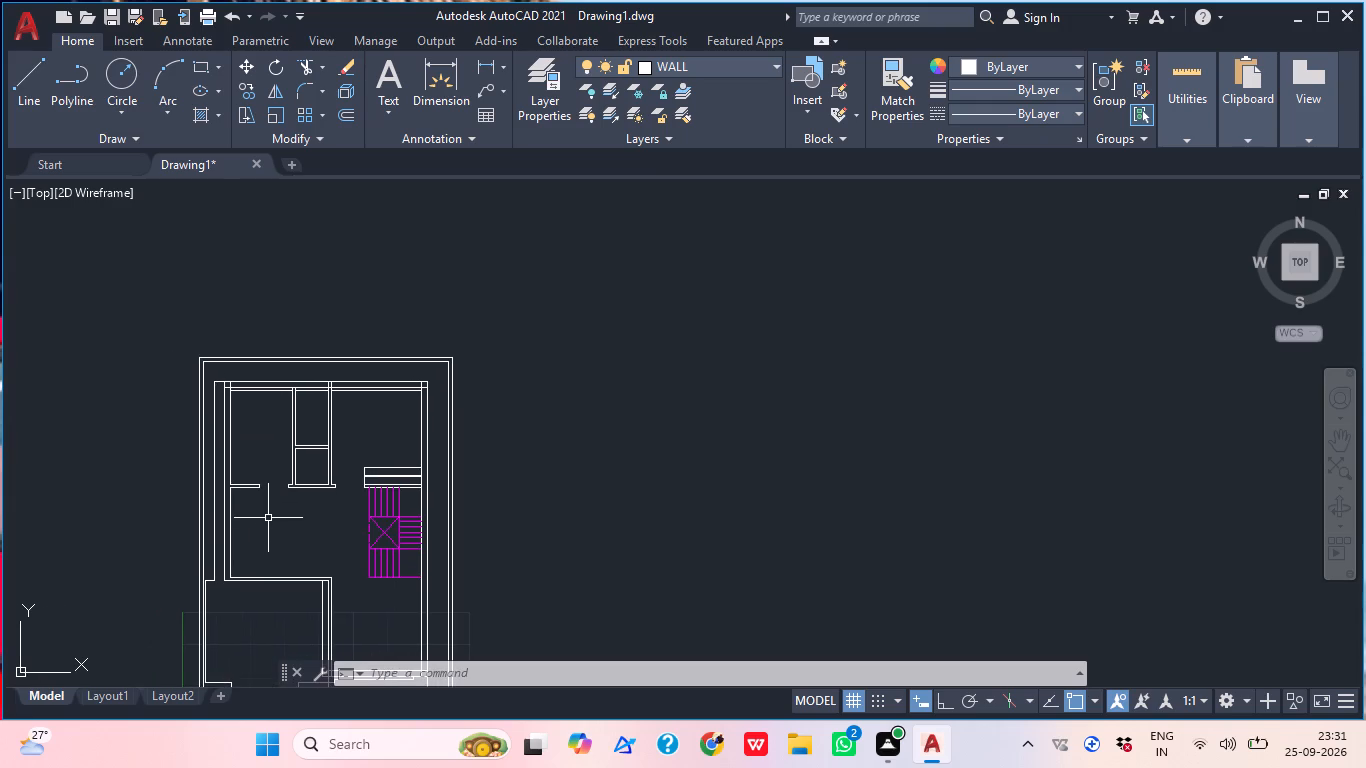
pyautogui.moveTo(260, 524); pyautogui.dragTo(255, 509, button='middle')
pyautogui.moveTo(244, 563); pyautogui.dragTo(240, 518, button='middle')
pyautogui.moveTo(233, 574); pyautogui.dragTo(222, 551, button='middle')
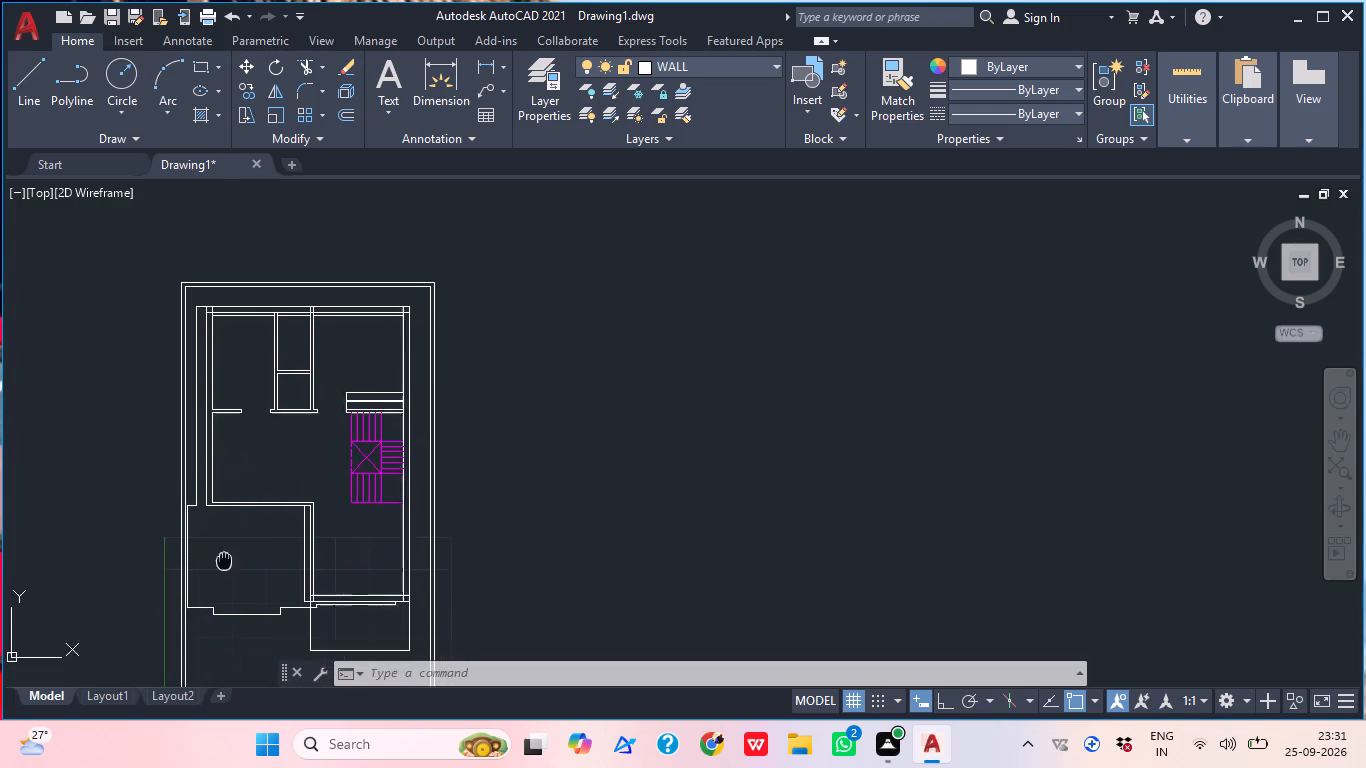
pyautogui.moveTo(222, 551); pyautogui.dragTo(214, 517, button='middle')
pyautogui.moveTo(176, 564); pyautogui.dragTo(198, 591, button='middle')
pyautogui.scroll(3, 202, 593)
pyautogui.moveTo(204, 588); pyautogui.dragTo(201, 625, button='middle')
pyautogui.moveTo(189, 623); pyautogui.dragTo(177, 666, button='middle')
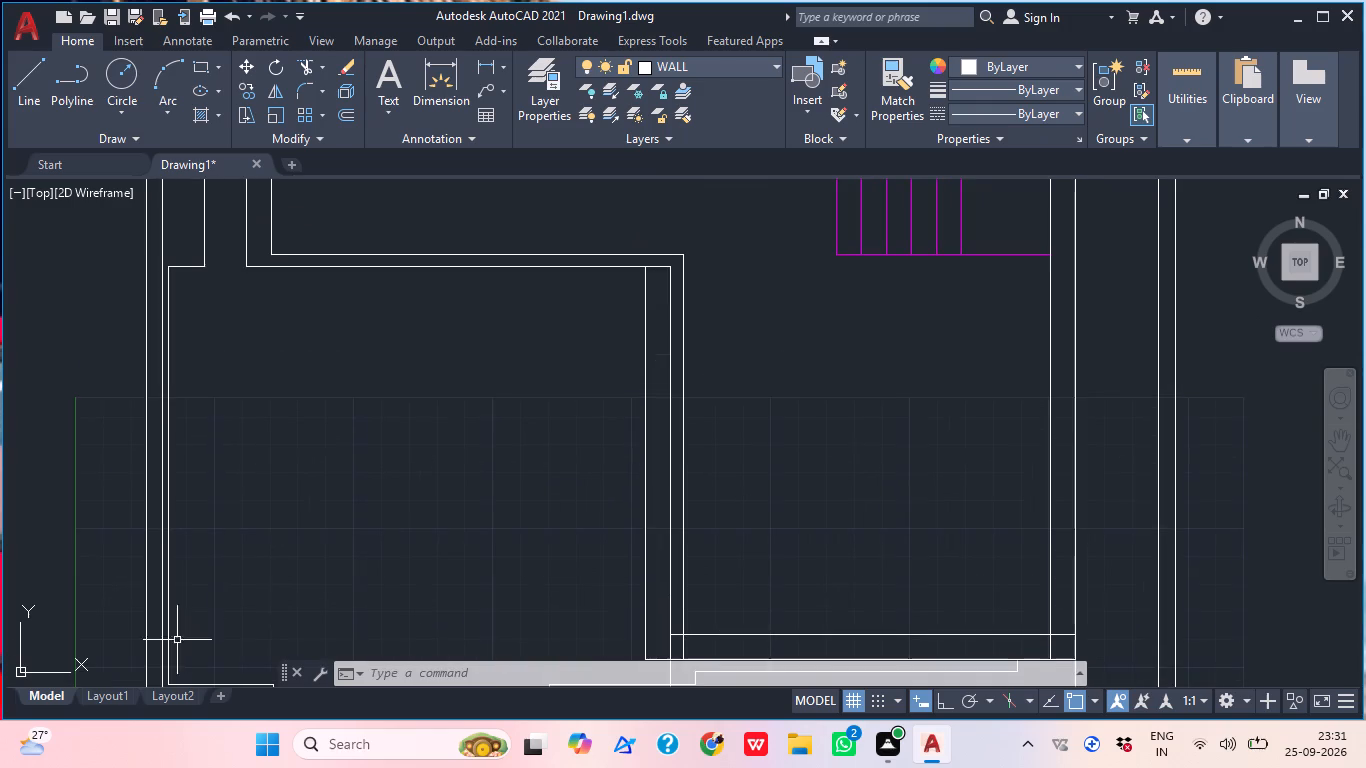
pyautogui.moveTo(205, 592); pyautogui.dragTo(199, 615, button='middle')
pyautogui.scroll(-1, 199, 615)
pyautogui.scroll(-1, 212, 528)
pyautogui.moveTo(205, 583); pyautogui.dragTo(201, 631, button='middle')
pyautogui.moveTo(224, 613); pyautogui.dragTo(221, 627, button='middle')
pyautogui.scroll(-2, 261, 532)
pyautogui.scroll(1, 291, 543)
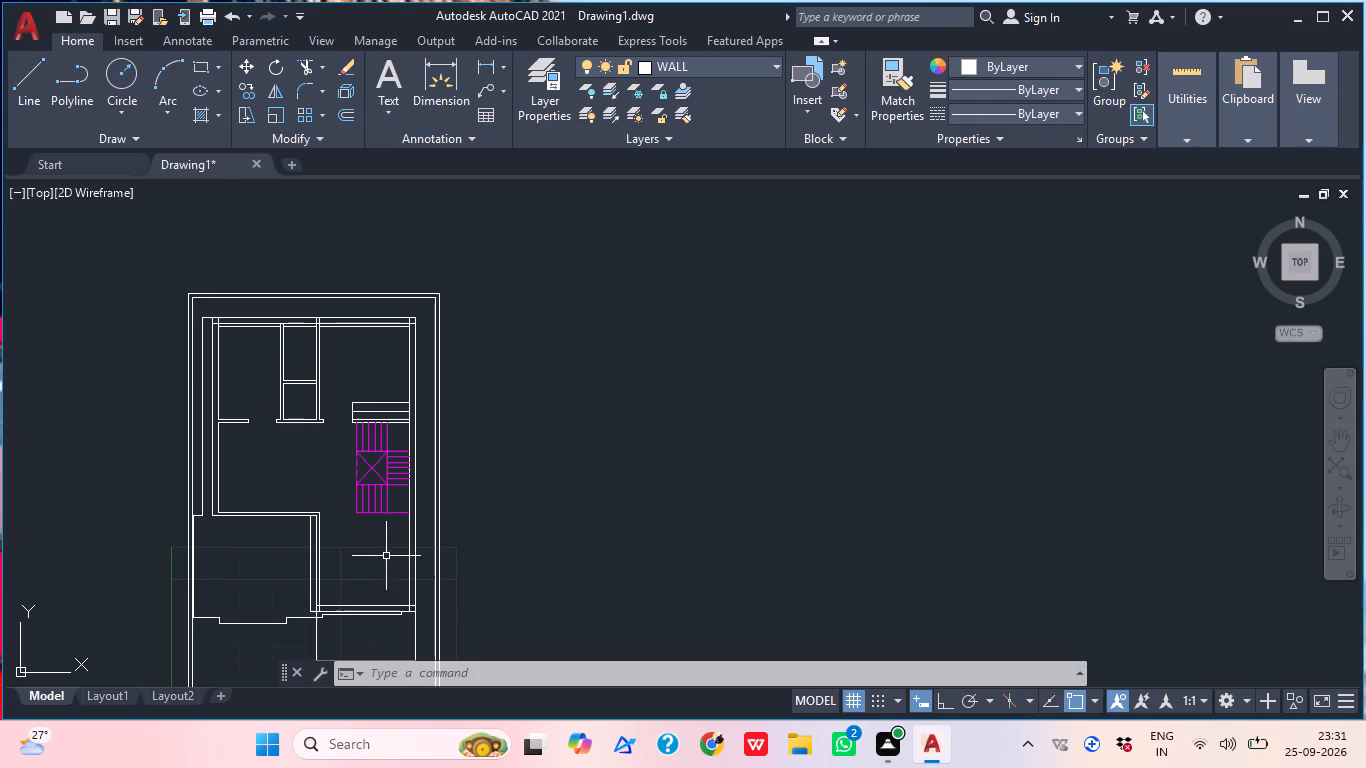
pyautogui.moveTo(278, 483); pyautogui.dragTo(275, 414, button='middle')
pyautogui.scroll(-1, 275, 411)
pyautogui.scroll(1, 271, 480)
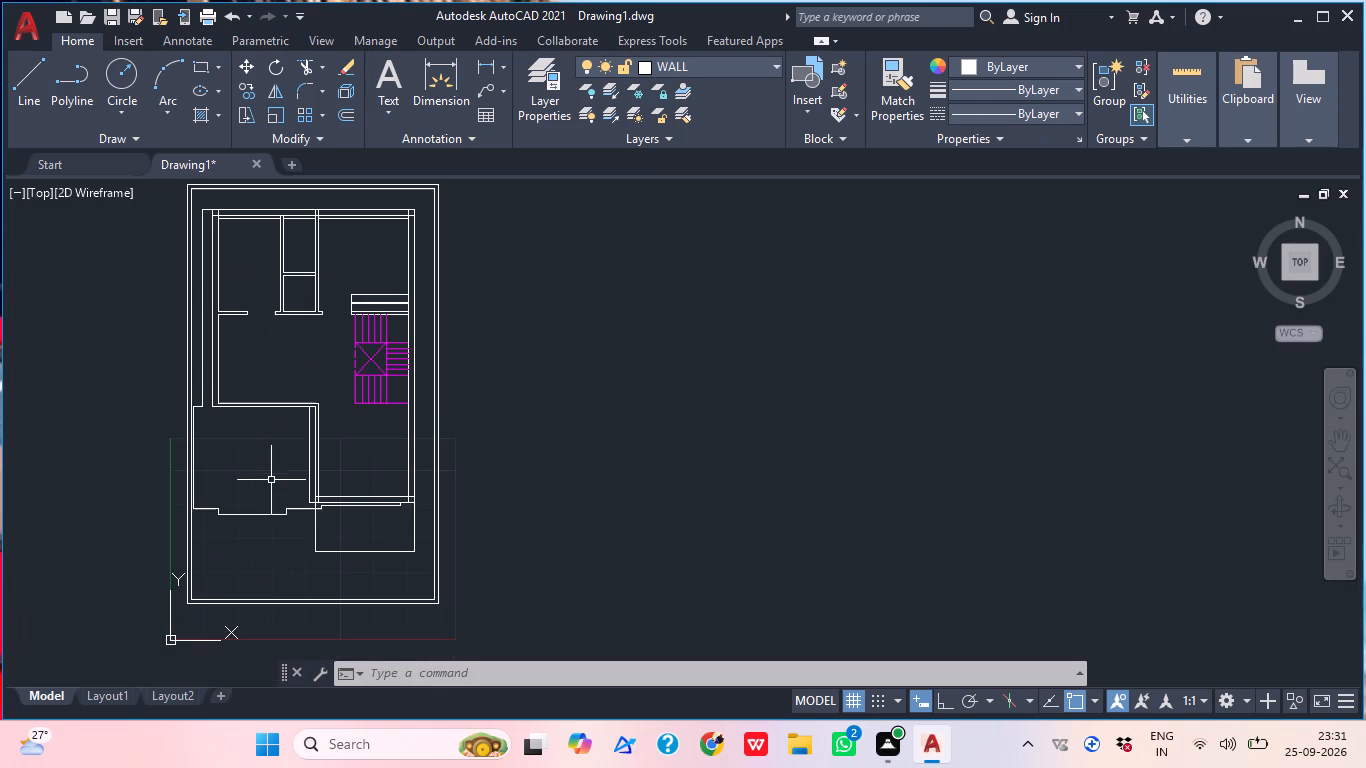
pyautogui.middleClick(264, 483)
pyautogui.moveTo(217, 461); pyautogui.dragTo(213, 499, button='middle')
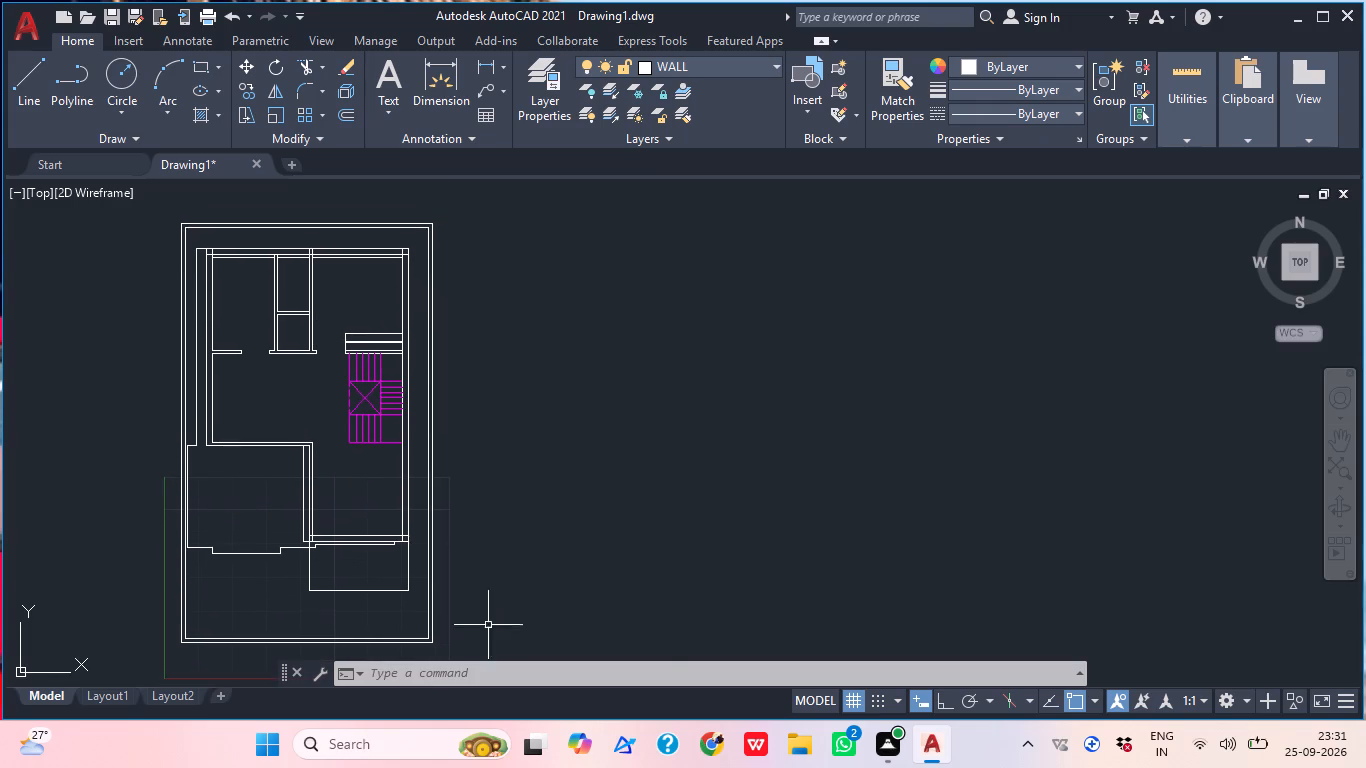
# Apply the ACAD_ISO02W100 dashed linetype to the stepped outline outside the walls, along the plan's left side, top-left corner and bottom edge.
pyautogui.scroll(2, 284, 591)
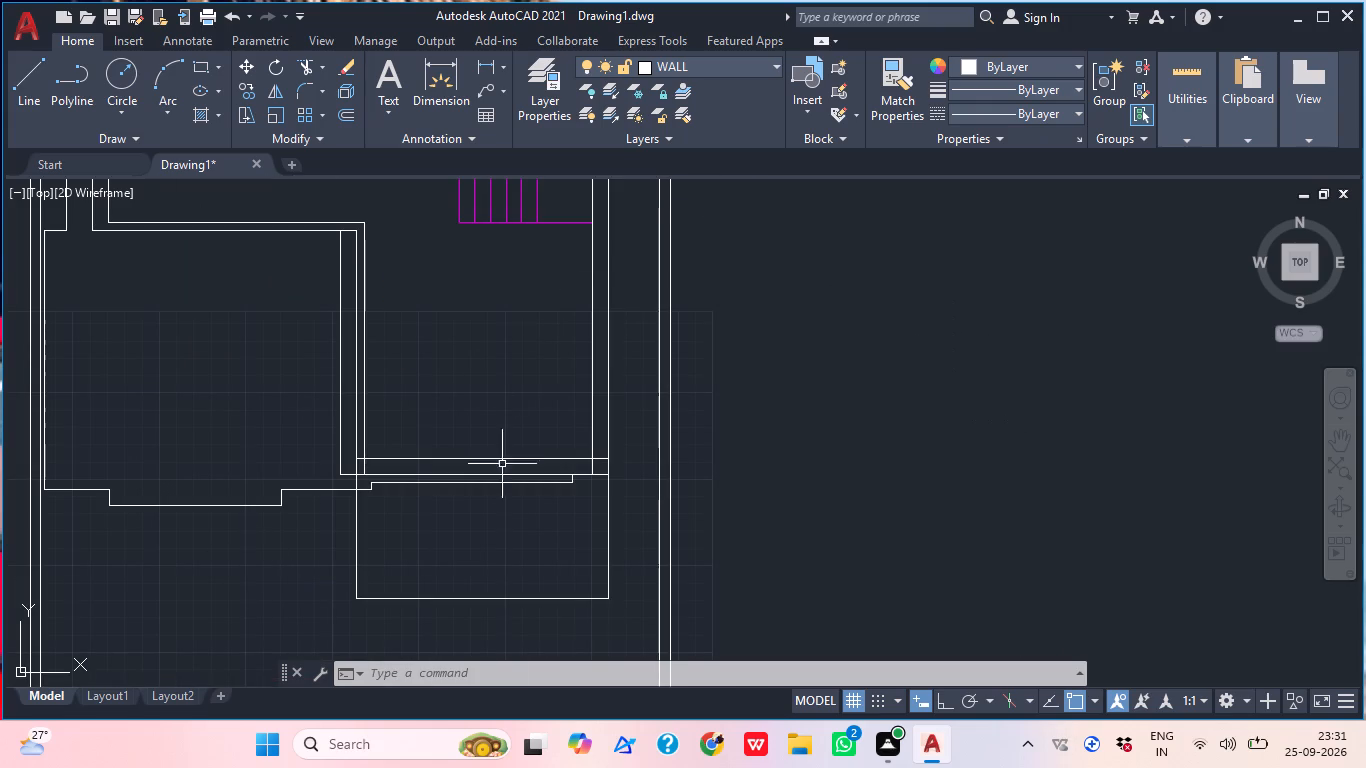
pyautogui.click(208, 503)
pyautogui.click(245, 525)
pyautogui.click(245, 525)
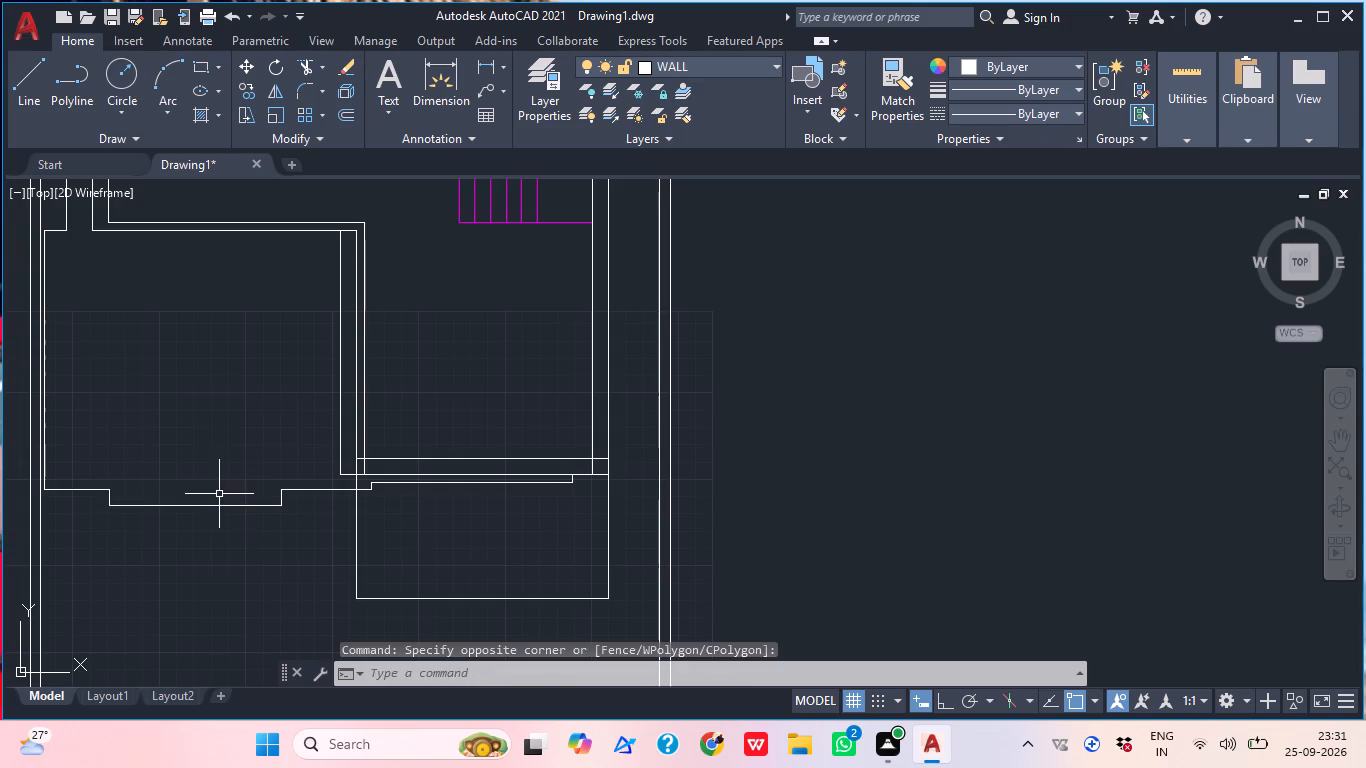
pyautogui.click(219, 494)
pyautogui.doubleClick(272, 542)
pyautogui.click(197, 495)
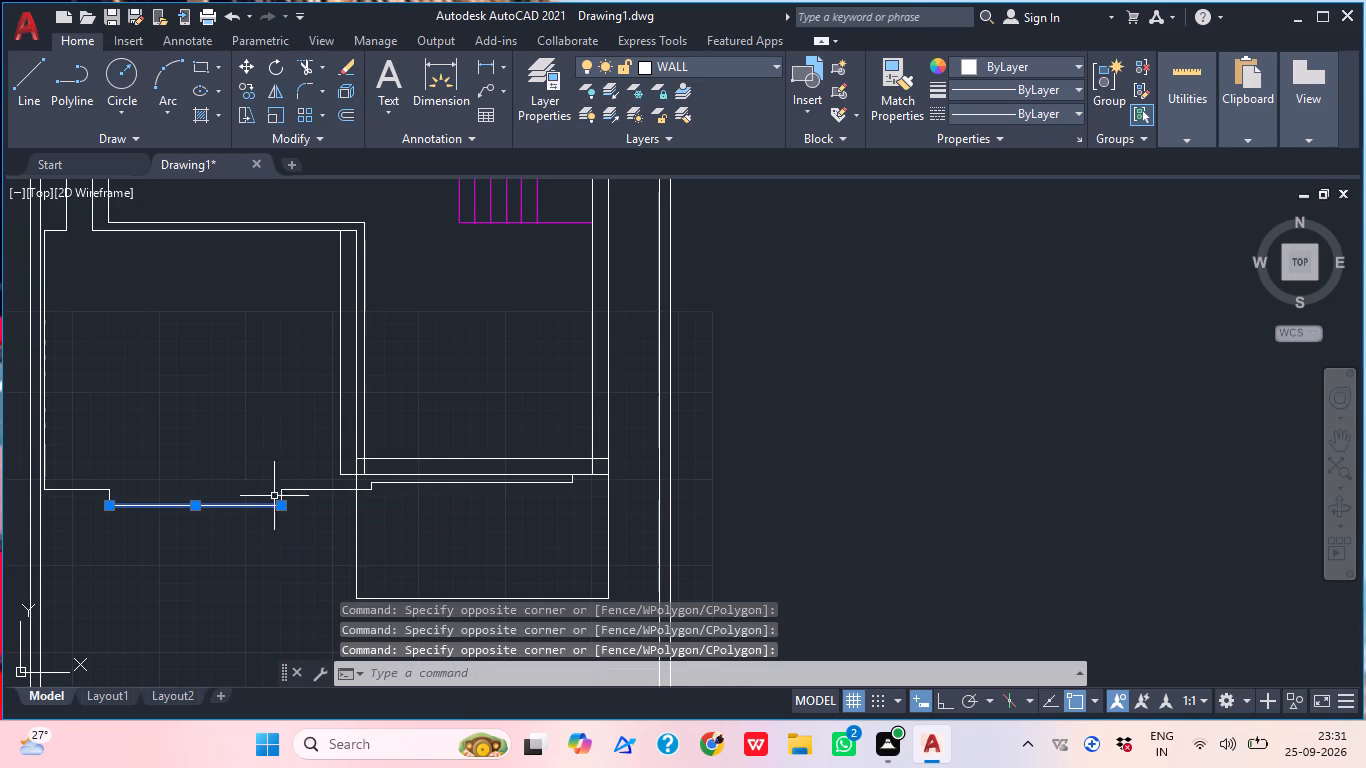
pyautogui.click(332, 500)
pyautogui.click(298, 484)
pyautogui.scroll(4, 273, 517)
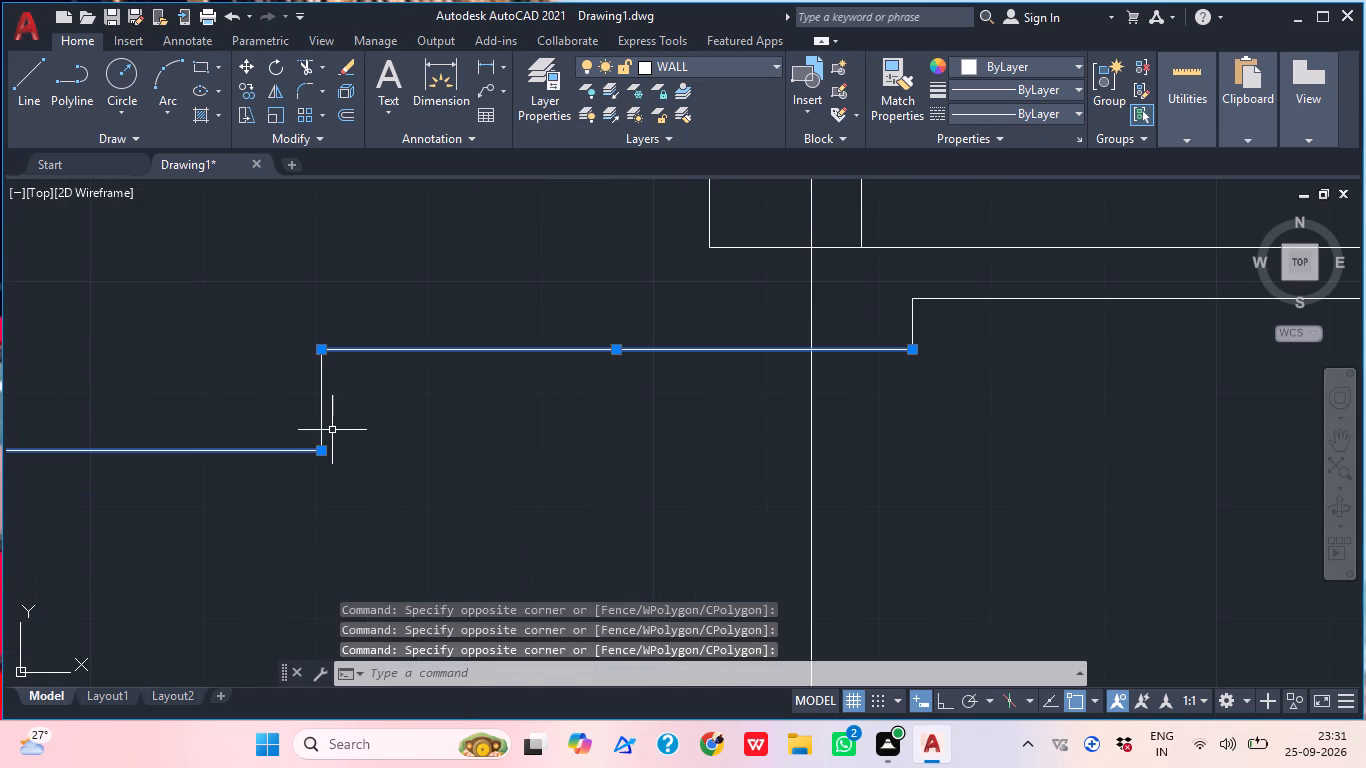
pyautogui.click(336, 425)
pyautogui.click(282, 426)
pyautogui.scroll(-4, 358, 418)
pyautogui.scroll(5, 186, 429)
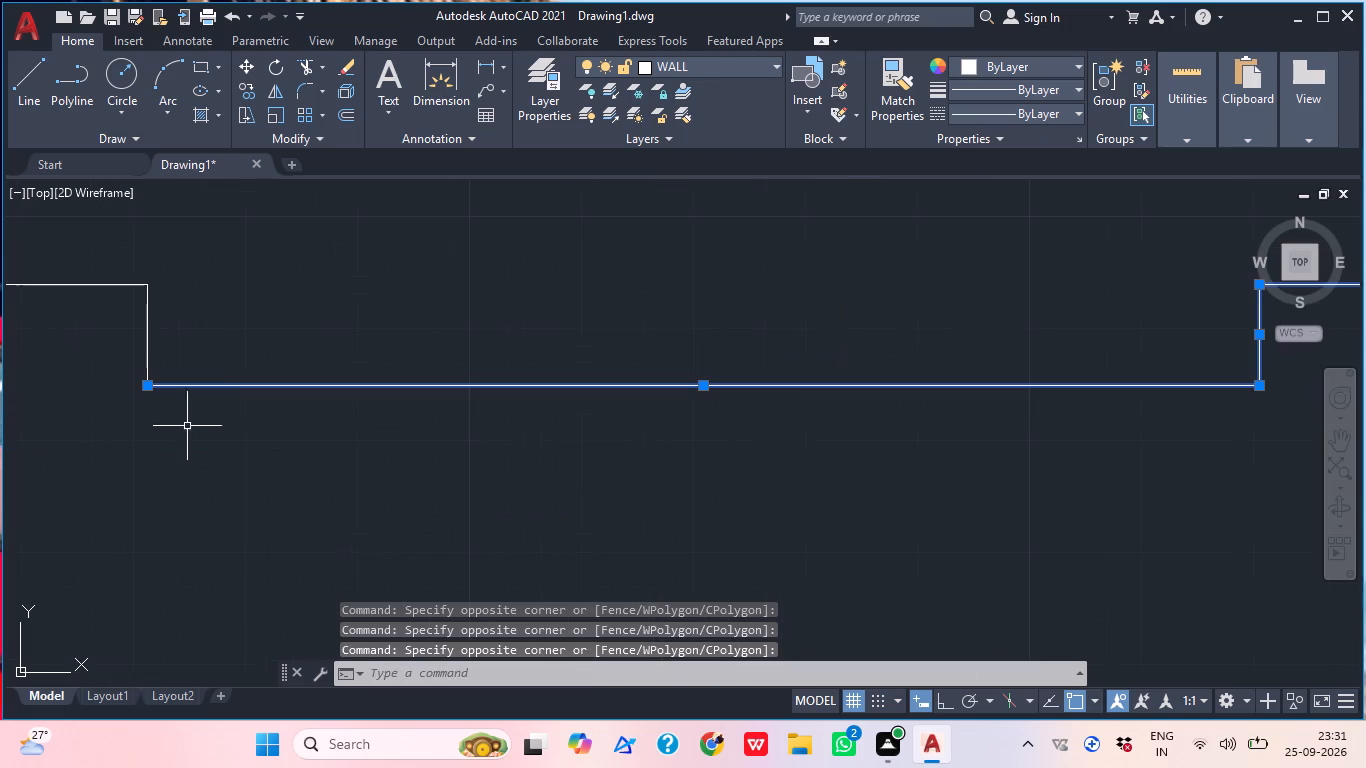
pyautogui.click(183, 352)
pyautogui.click(108, 350)
pyautogui.moveTo(164, 402); pyautogui.dragTo(490, 569, button='middle')
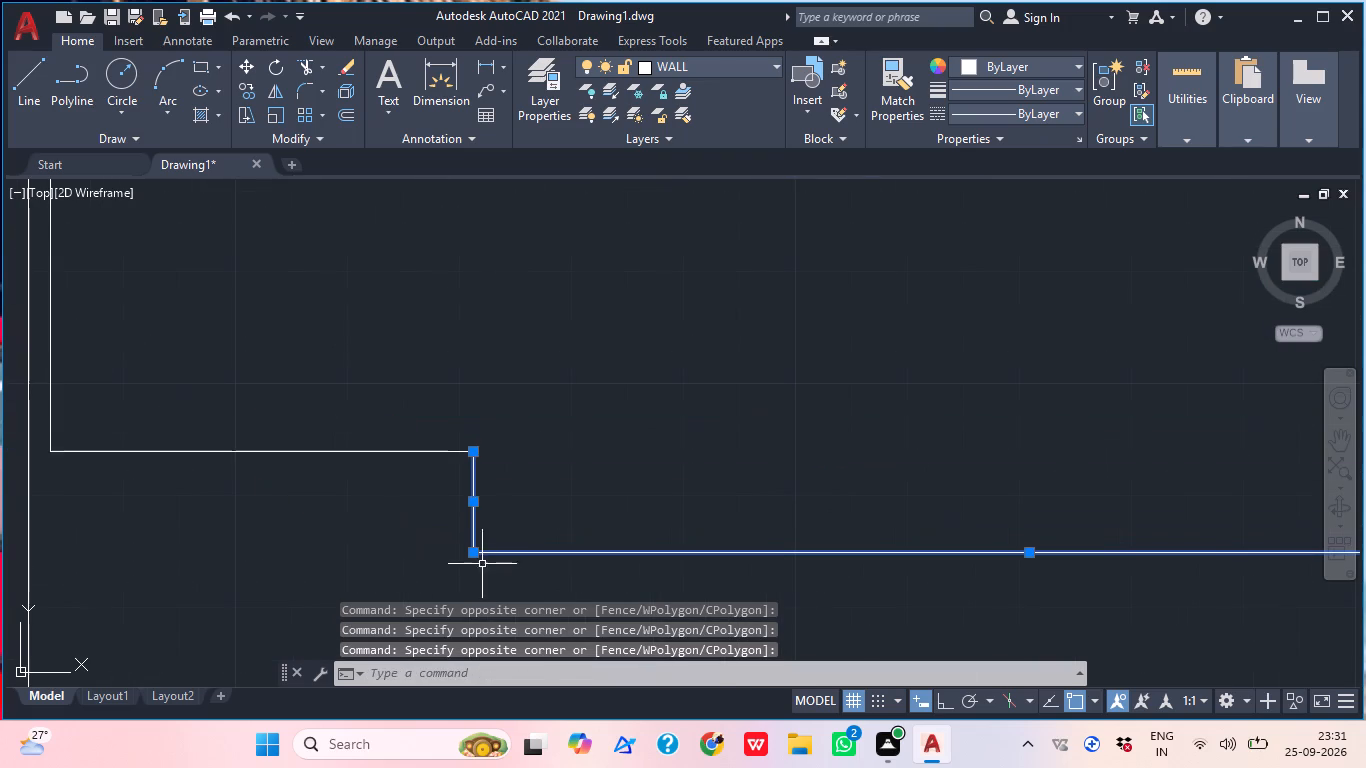
pyautogui.moveTo(365, 534); pyautogui.dragTo(360, 521)
pyautogui.click(290, 402)
pyautogui.scroll(-4, 299, 415)
pyautogui.moveTo(292, 419); pyautogui.dragTo(302, 531, button='middle')
pyautogui.scroll(6, 265, 487)
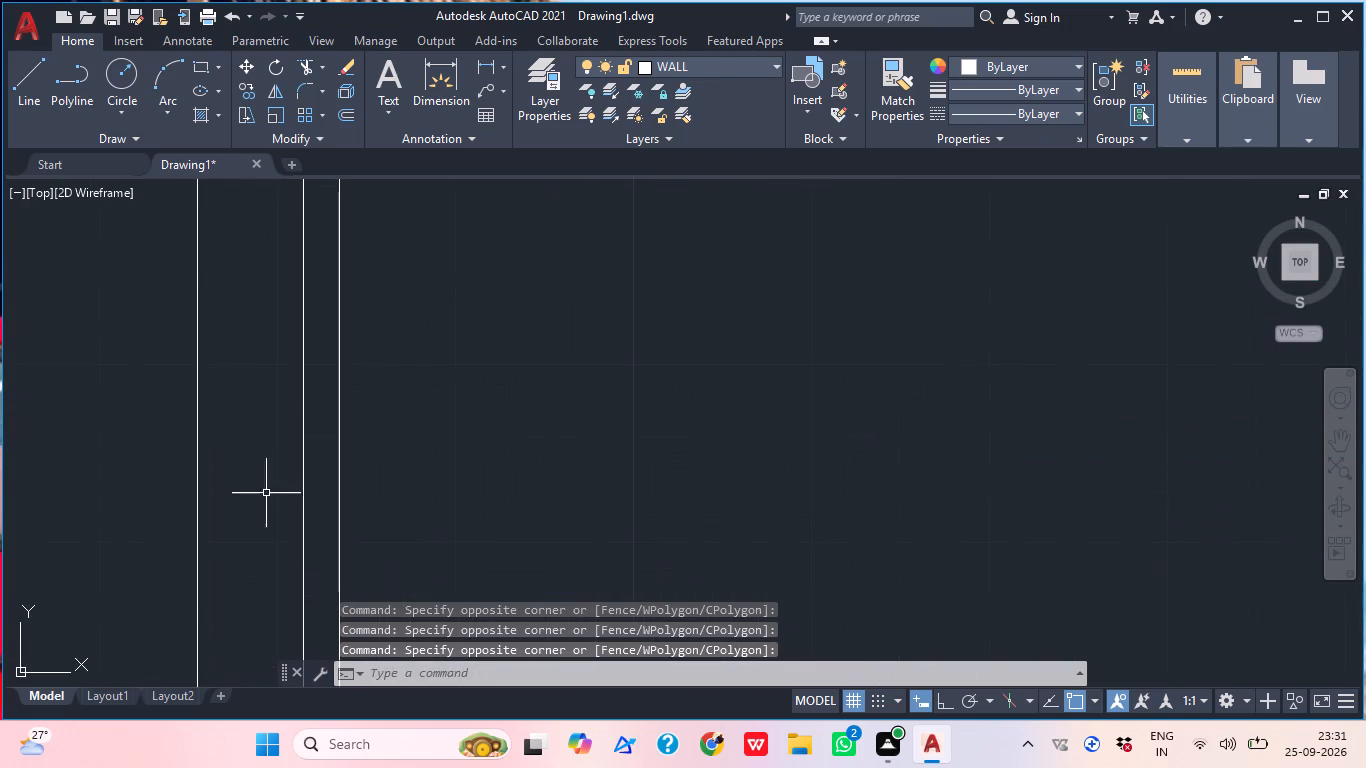
pyautogui.click(346, 505)
pyautogui.click(323, 499)
pyautogui.scroll(-3, 382, 445)
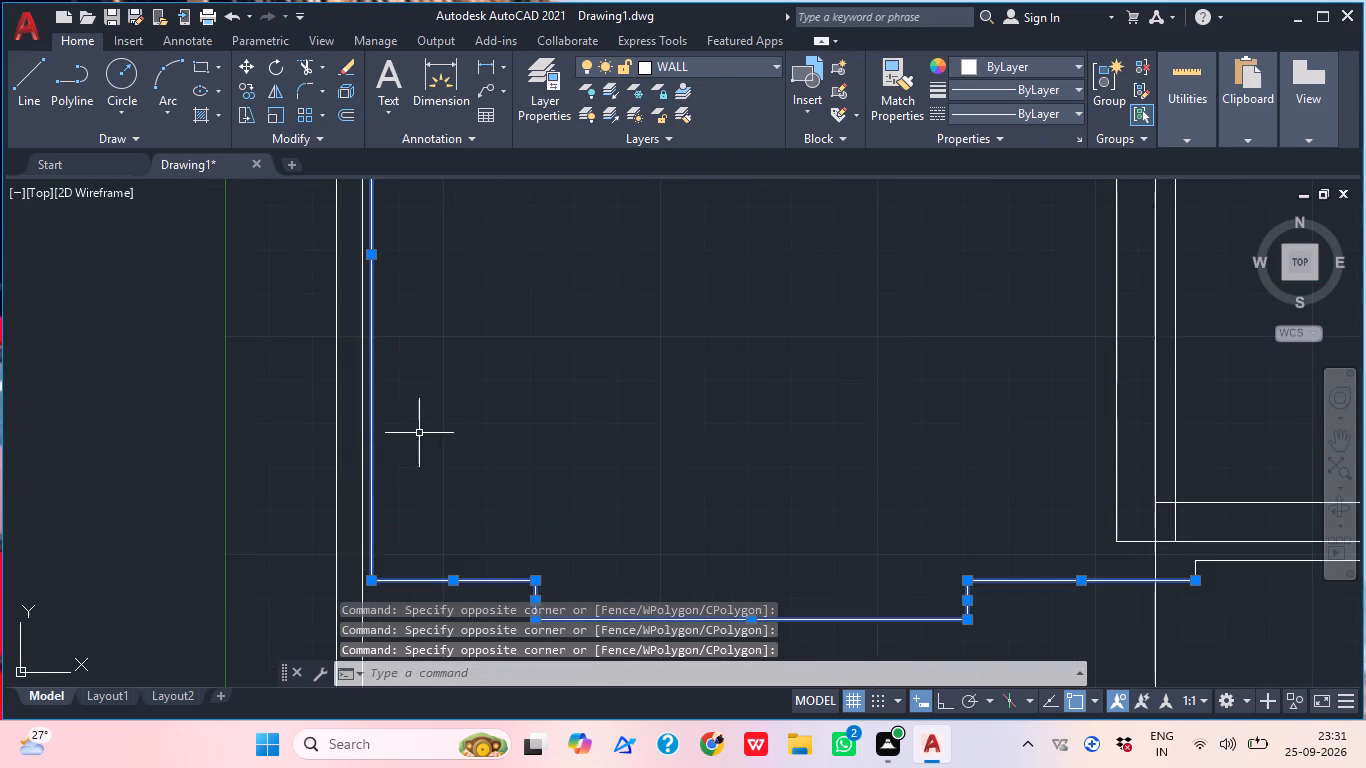
pyautogui.moveTo(410, 461); pyautogui.dragTo(201, 680, button='middle')
pyautogui.scroll(-3, 296, 468)
pyautogui.moveTo(294, 449); pyautogui.dragTo(260, 572, button='middle')
pyautogui.scroll(5, 239, 499)
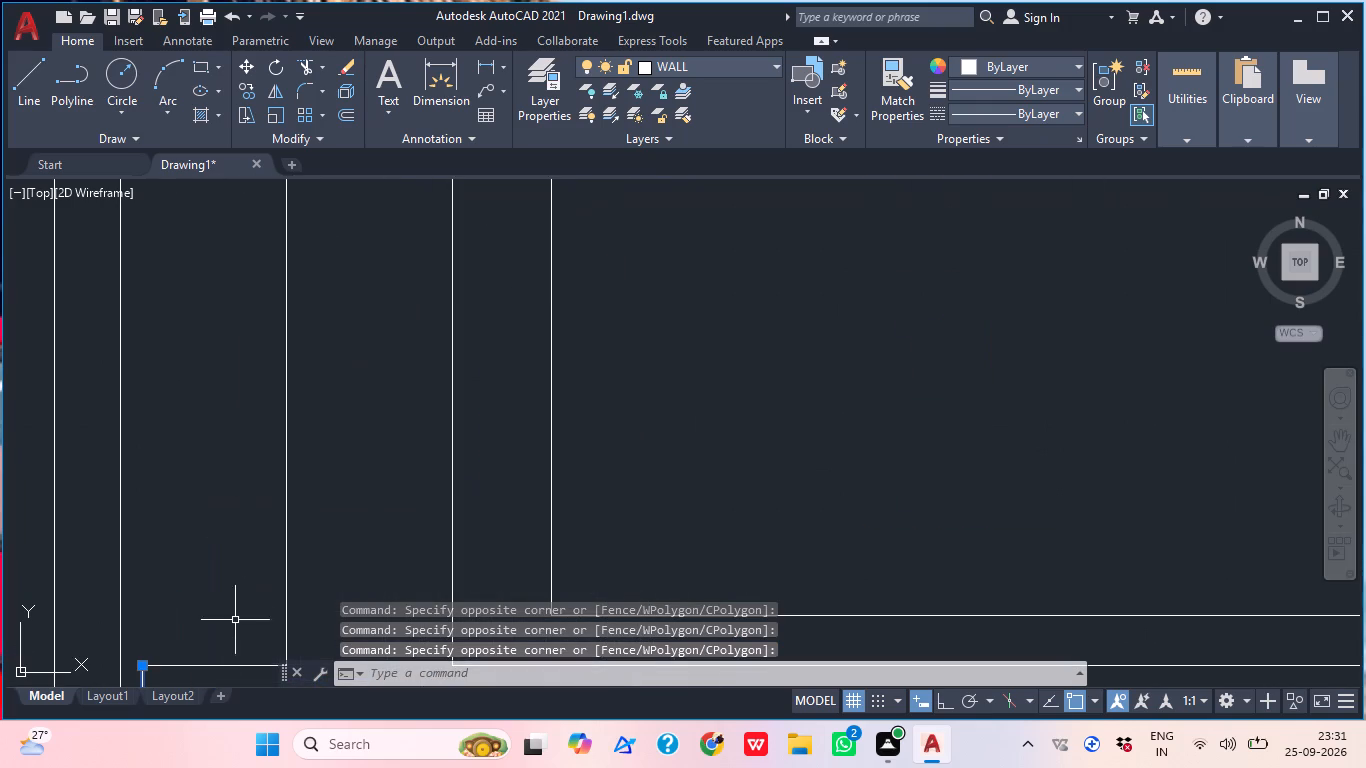
pyautogui.click(223, 674)
pyautogui.click(208, 643)
pyautogui.click(317, 549)
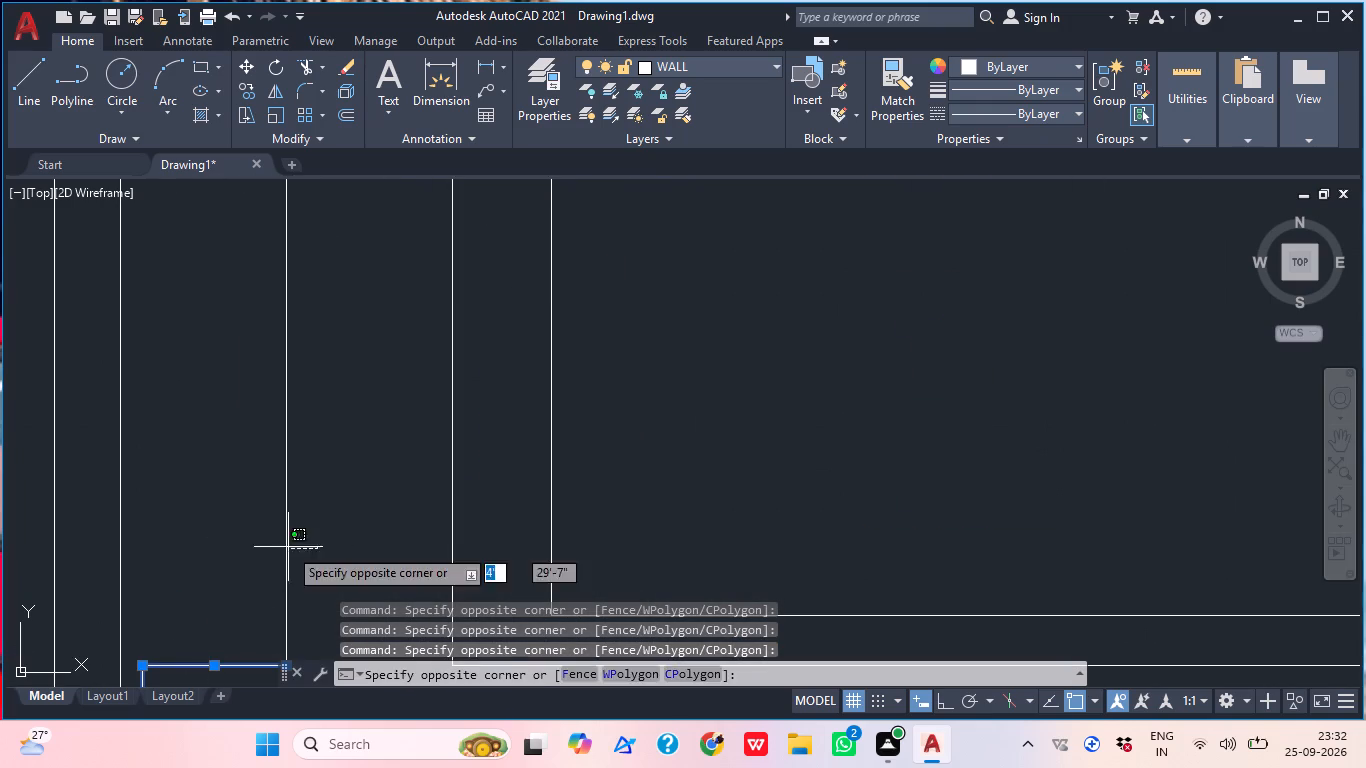
pyautogui.click(265, 534)
pyautogui.scroll(-3, 280, 519)
pyautogui.moveTo(308, 496); pyautogui.dragTo(244, 692, button='middle')
pyautogui.moveTo(253, 459); pyautogui.dragTo(249, 580, button='middle')
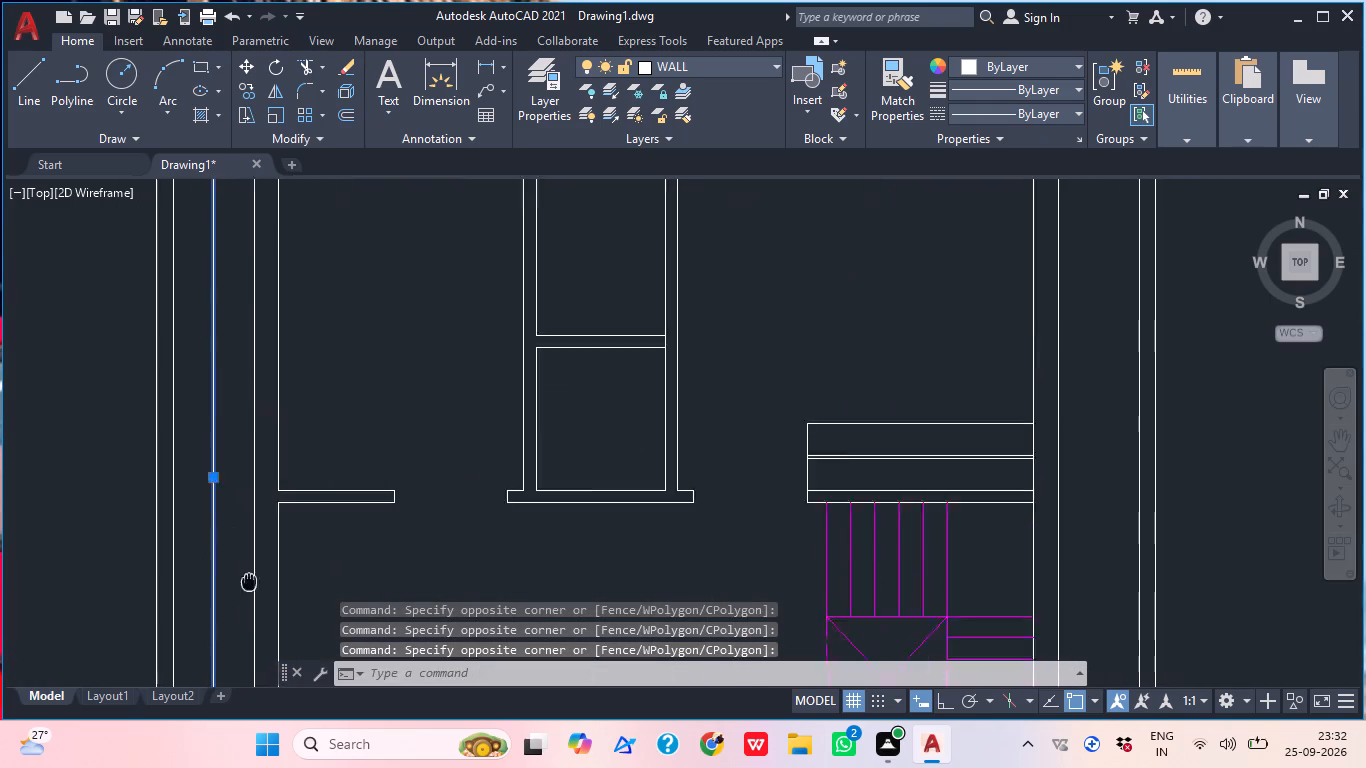
pyautogui.moveTo(249, 580); pyautogui.dragTo(245, 593, button='middle')
pyautogui.scroll(-1, 244, 593)
pyautogui.moveTo(253, 420); pyautogui.dragTo(238, 559, button='middle')
pyautogui.scroll(8, 228, 466)
pyautogui.moveTo(226, 443); pyautogui.dragTo(221, 416)
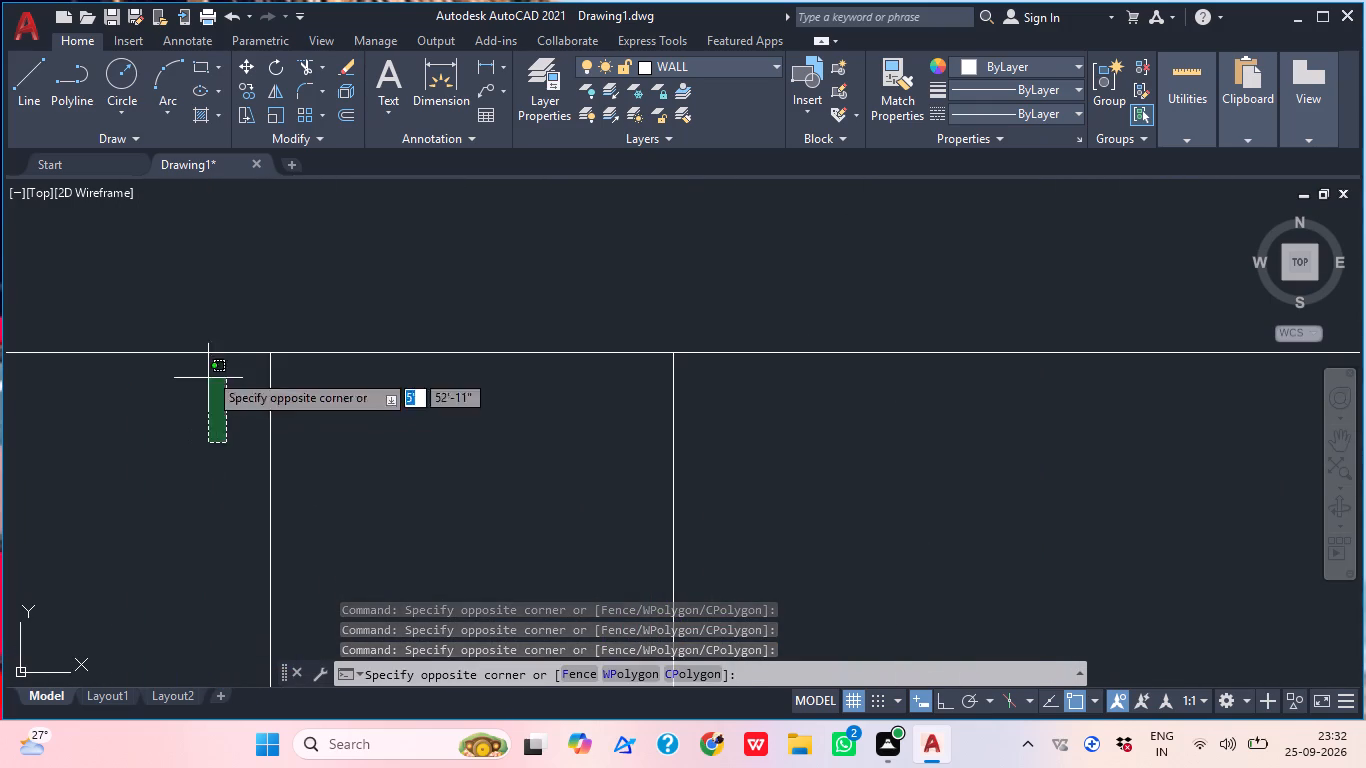
pyautogui.click(193, 314)
pyautogui.scroll(-8, 262, 349)
pyautogui.moveTo(379, 423); pyautogui.dragTo(290, 287, button='middle')
pyautogui.scroll(-1, 393, 385)
pyautogui.moveTo(372, 519); pyautogui.dragTo(296, 350, button='middle')
pyautogui.scroll(3, 348, 455)
pyautogui.moveTo(335, 300); pyautogui.dragTo(308, 479, button='middle')
pyautogui.scroll(3, 305, 419)
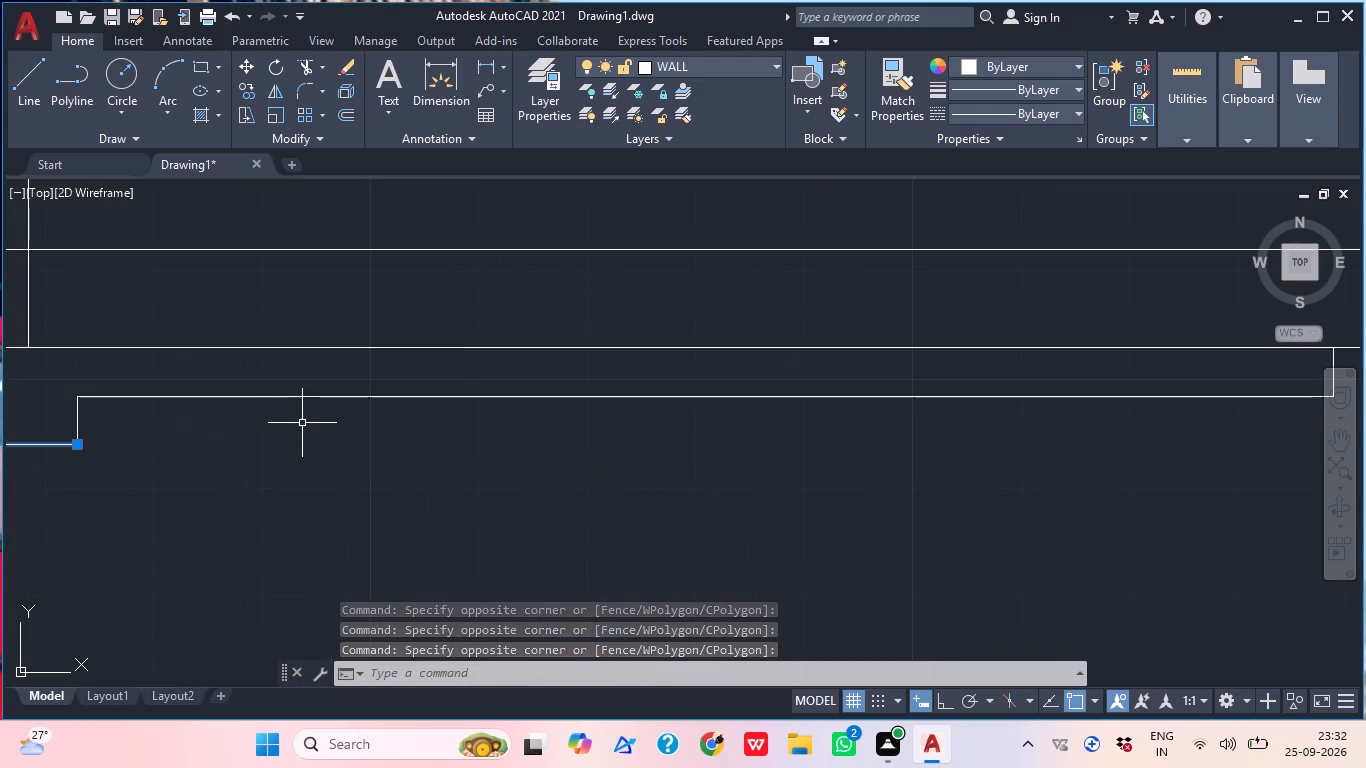
pyautogui.moveTo(293, 427); pyautogui.dragTo(293, 415)
pyautogui.click(276, 369)
pyautogui.moveTo(172, 468); pyautogui.dragTo(331, 607, button='middle')
pyautogui.scroll(2, 241, 545)
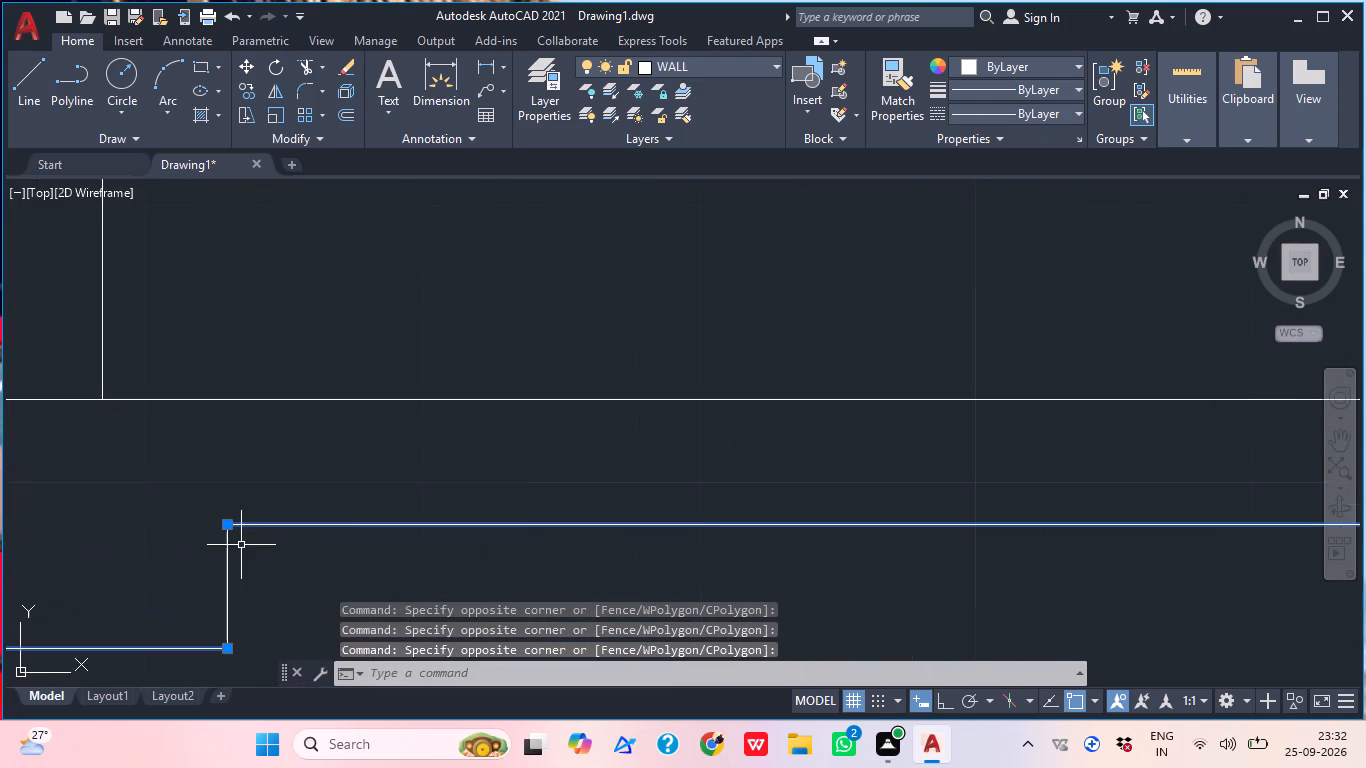
pyautogui.moveTo(249, 585); pyautogui.dragTo(249, 571)
pyautogui.click(243, 569)
pyautogui.click(206, 565)
pyautogui.click(255, 598)
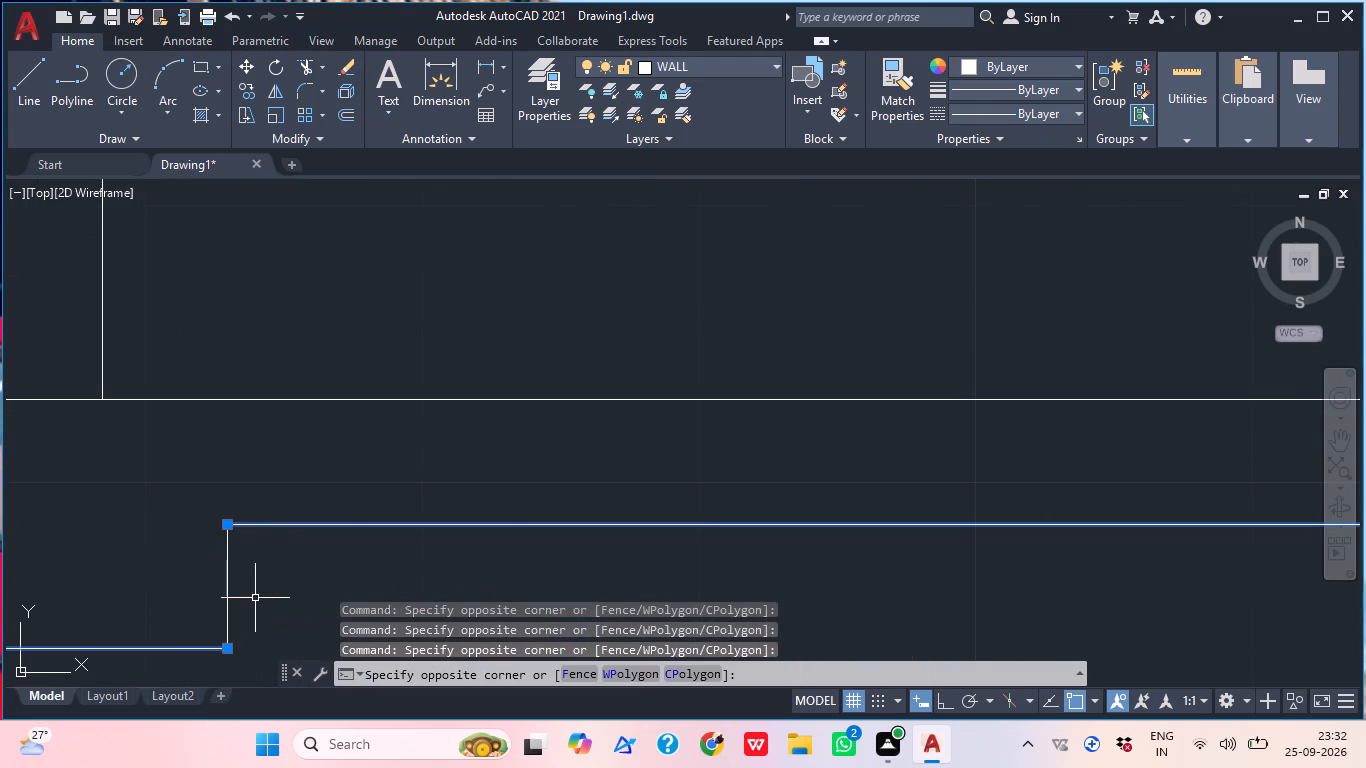
pyautogui.moveTo(258, 599); pyautogui.dragTo(239, 590)
pyautogui.click(224, 590)
pyautogui.scroll(-3, 295, 551)
pyautogui.moveTo(497, 568); pyautogui.dragTo(204, 536, button='middle')
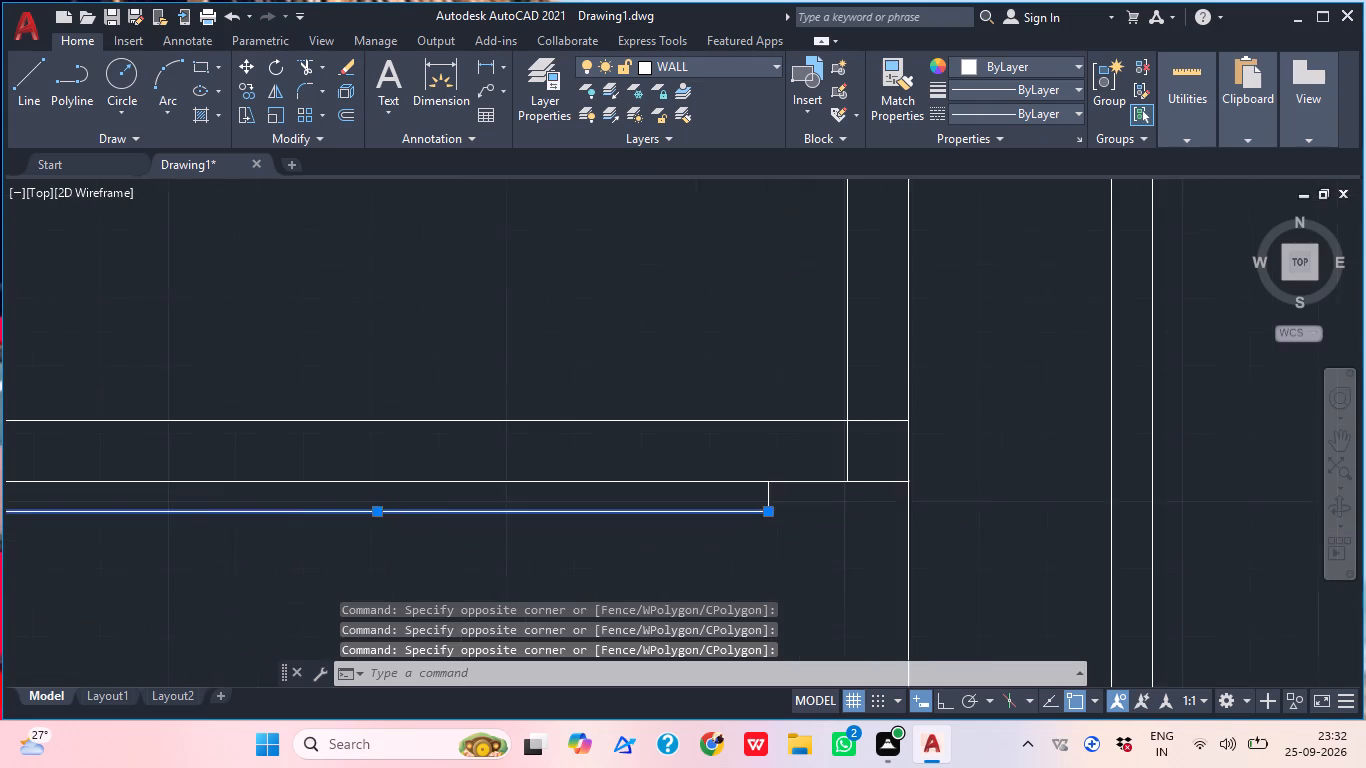
pyautogui.scroll(4, 860, 489)
pyautogui.click(300, 564)
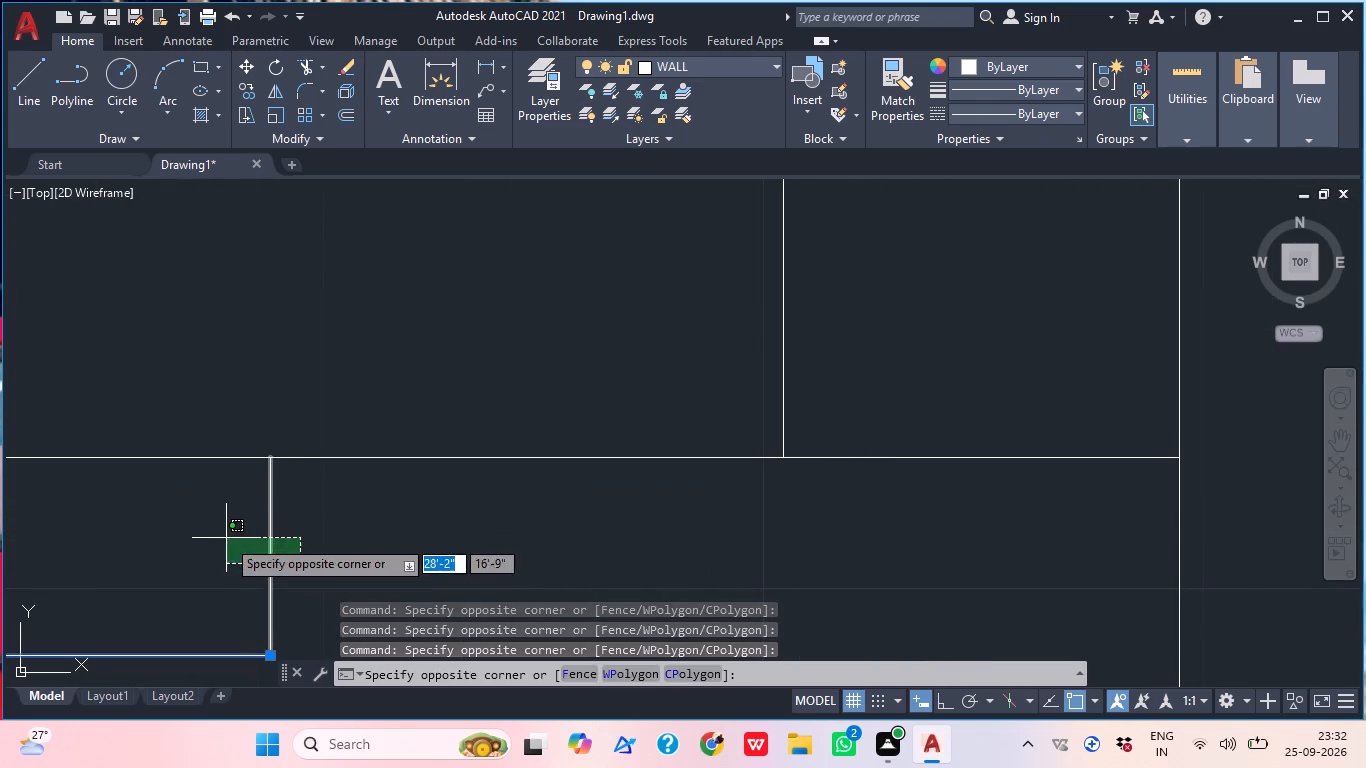
pyautogui.click(226, 538)
pyautogui.scroll(-4, 328, 504)
pyautogui.moveTo(292, 546); pyautogui.dragTo(380, 537, button='middle')
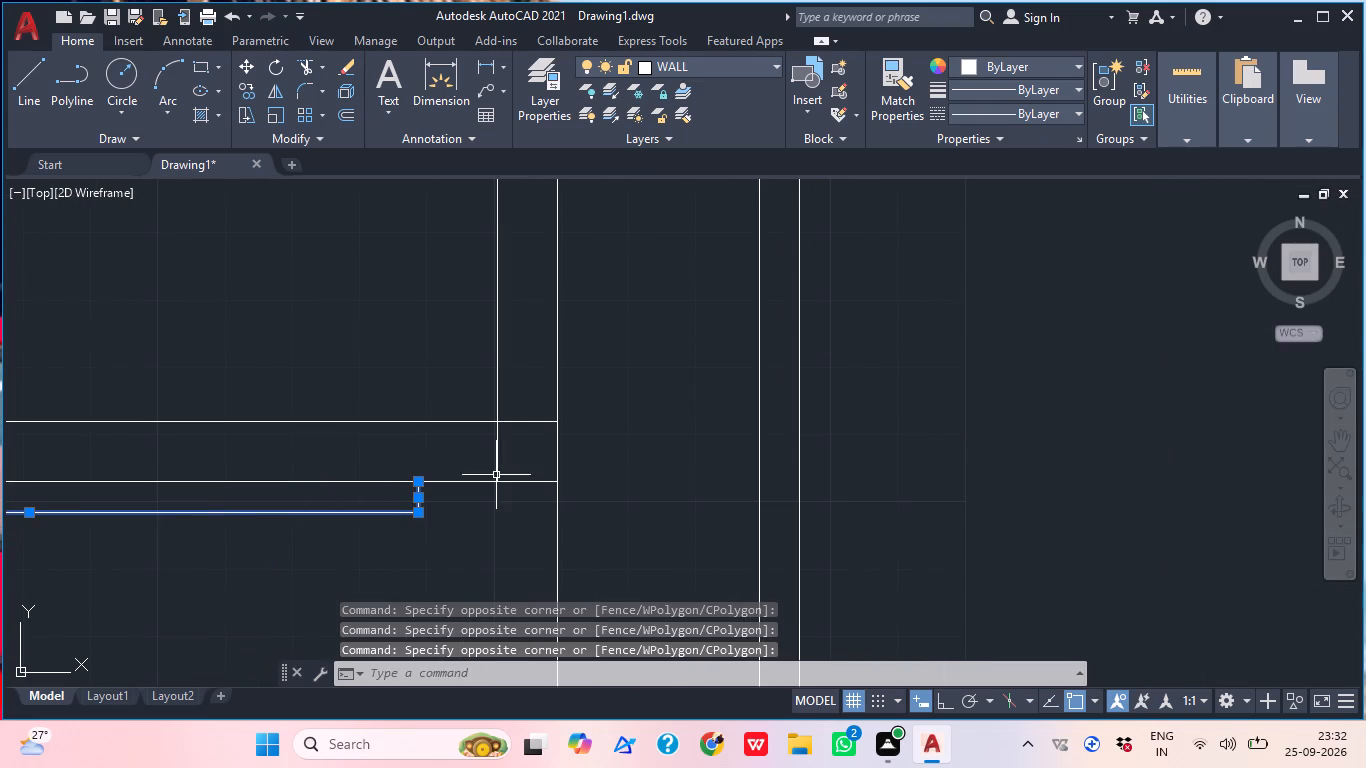
pyautogui.click(1077, 113)
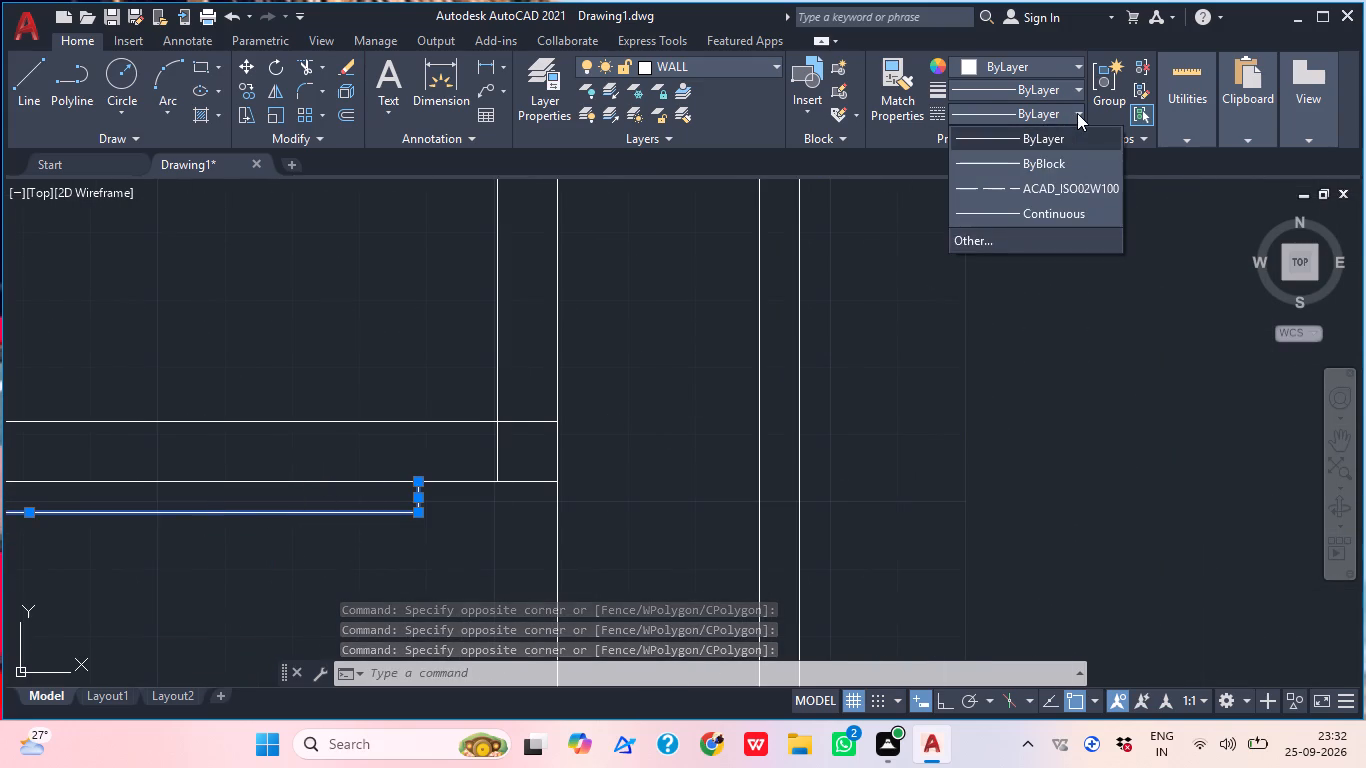
pyautogui.click(1038, 192)
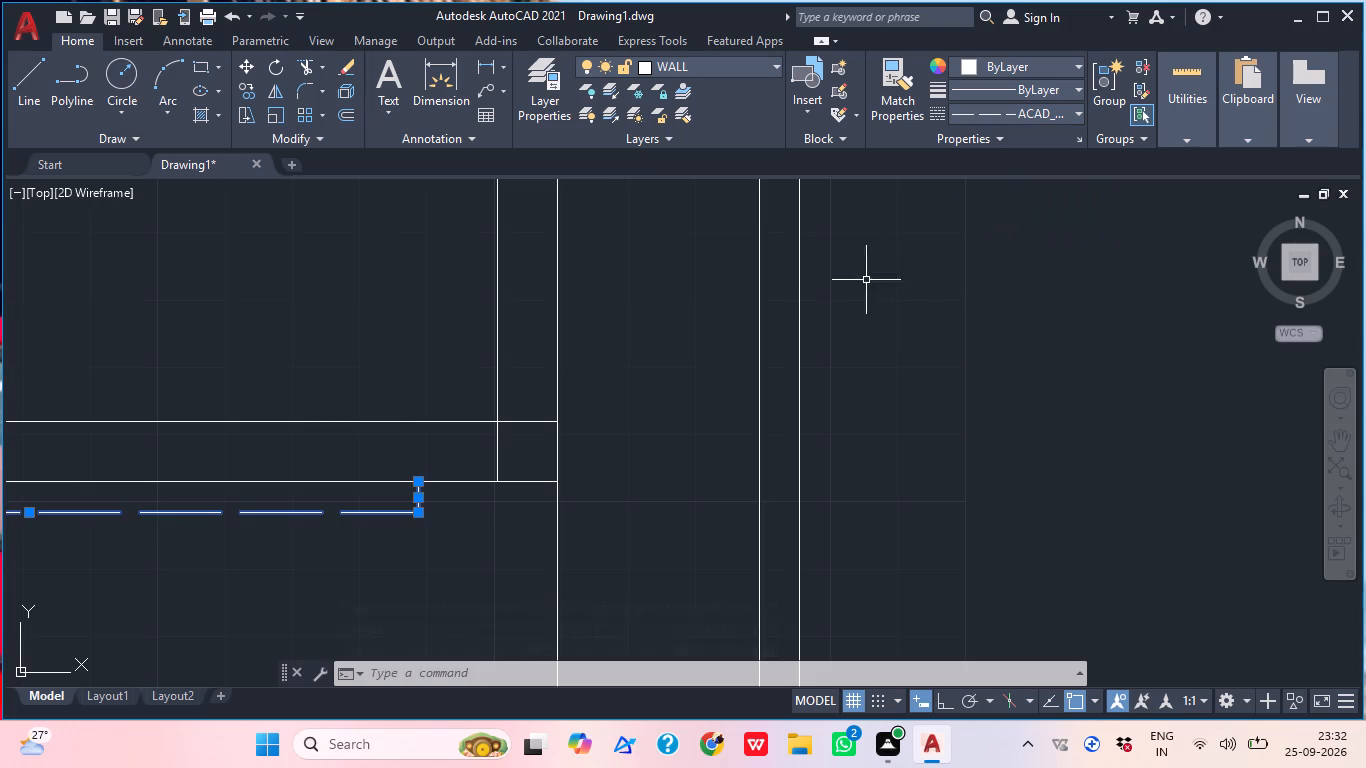
pyautogui.scroll(-2, 810, 293)
pyautogui.moveTo(752, 307); pyautogui.dragTo(882, 323, button='middle')
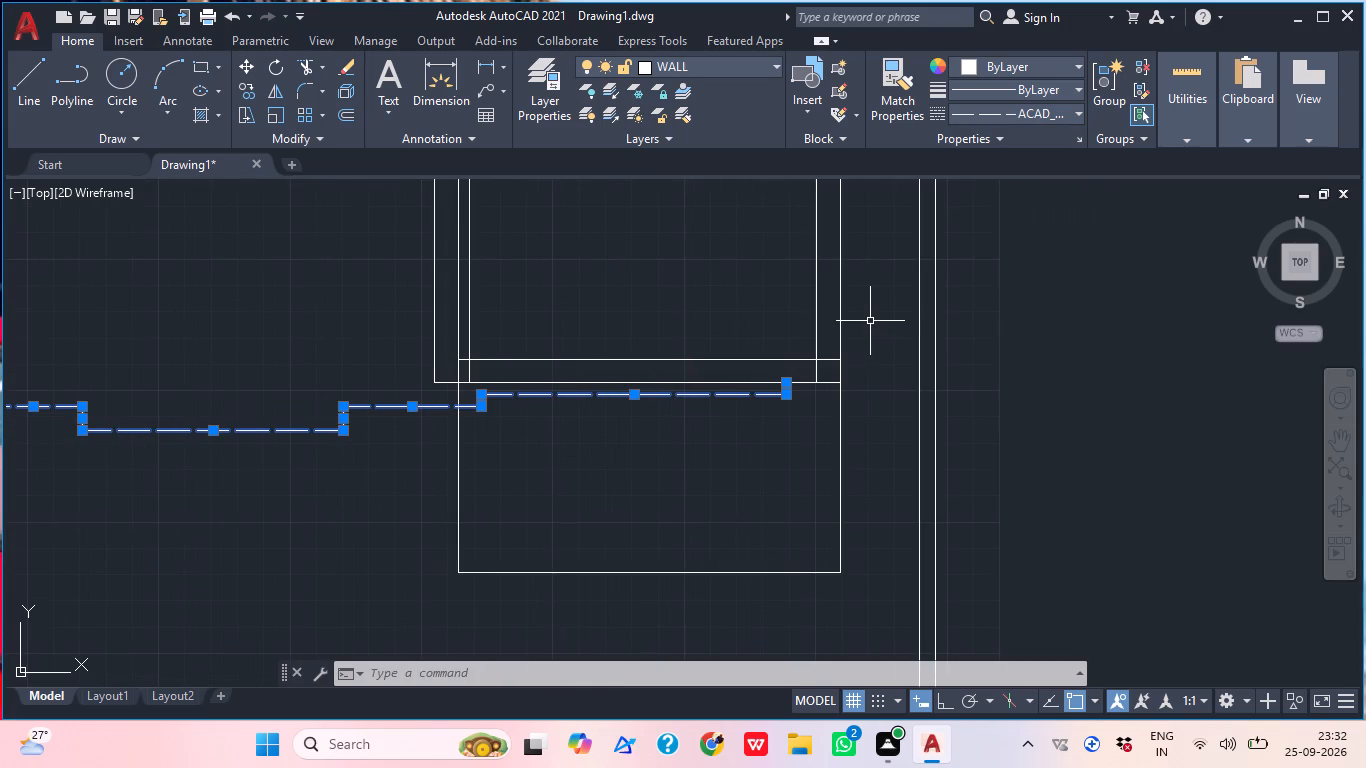
pyautogui.press('Escape')
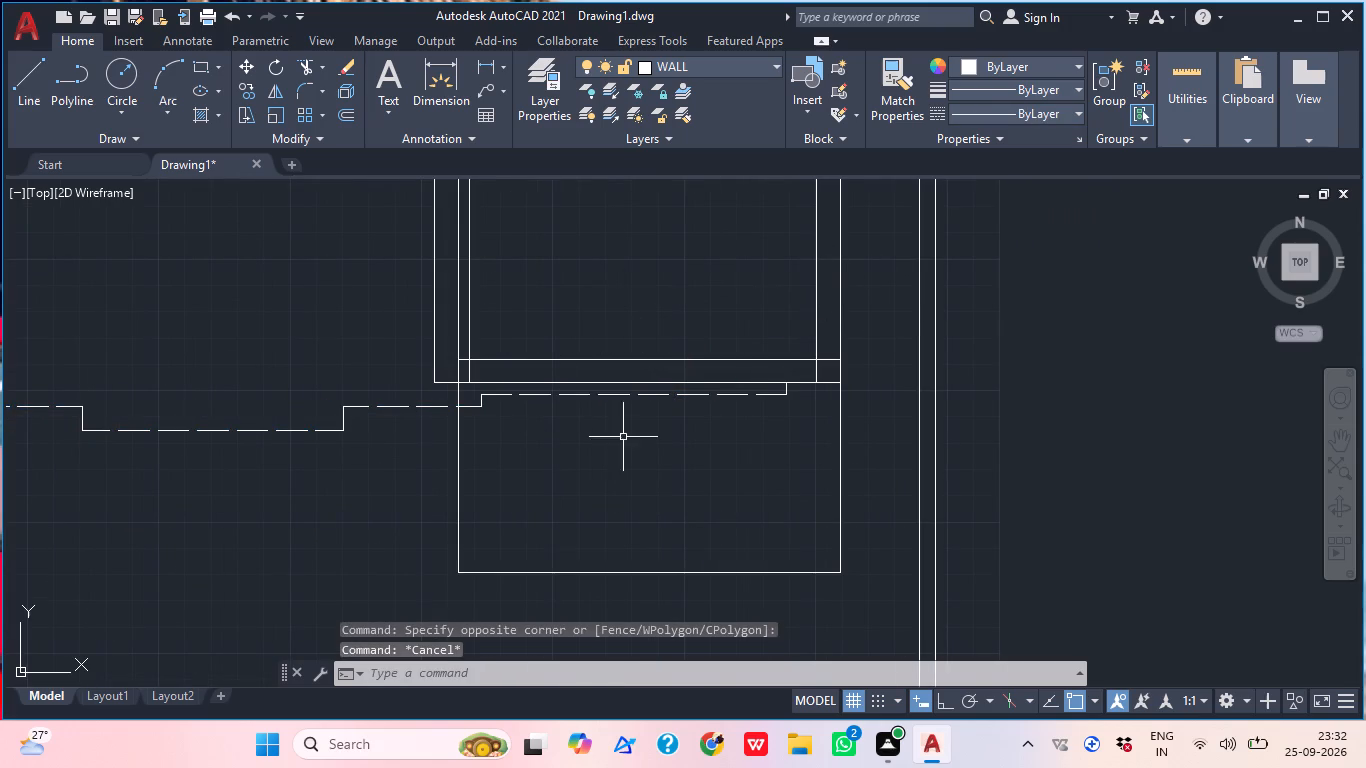
# Examine the dashed outline around the left and lower sides of the floor plan.
pyautogui.moveTo(625, 437); pyautogui.dragTo(699, 450, button='middle')
pyautogui.scroll(-3, 457, 460)
pyautogui.moveTo(444, 483); pyautogui.dragTo(465, 539, button='middle')
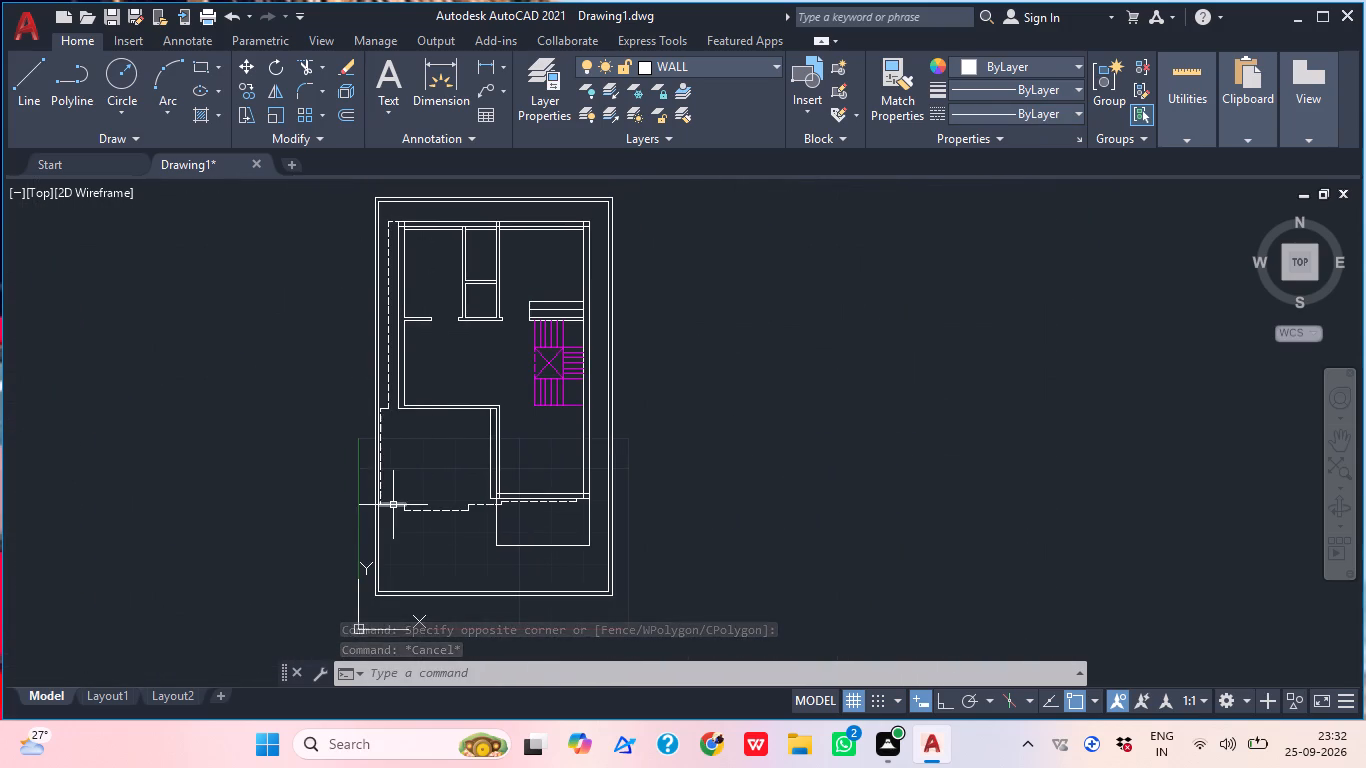
pyautogui.scroll(2, 393, 505)
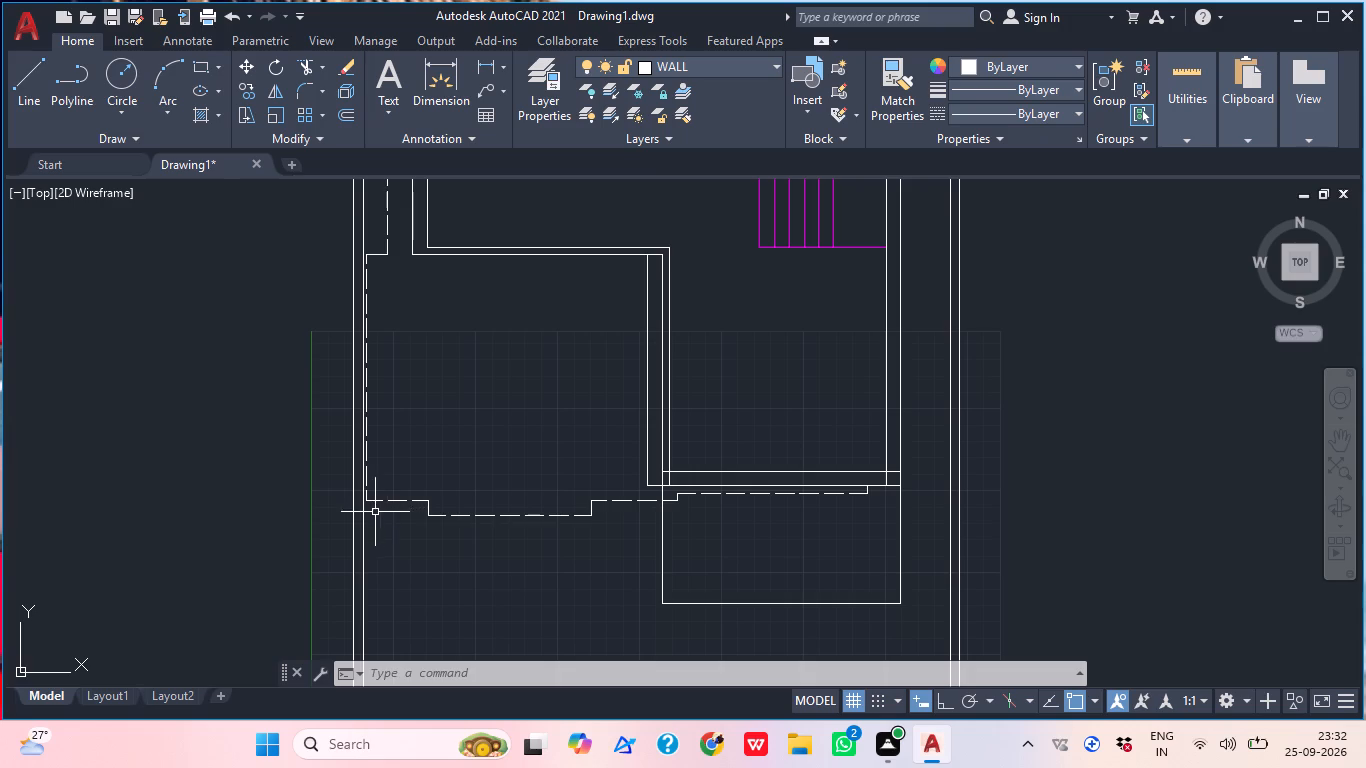
pyautogui.moveTo(372, 539); pyautogui.dragTo(357, 543, button='middle')
pyautogui.scroll(-2, 352, 526)
pyautogui.moveTo(415, 566); pyautogui.dragTo(392, 595, button='middle')
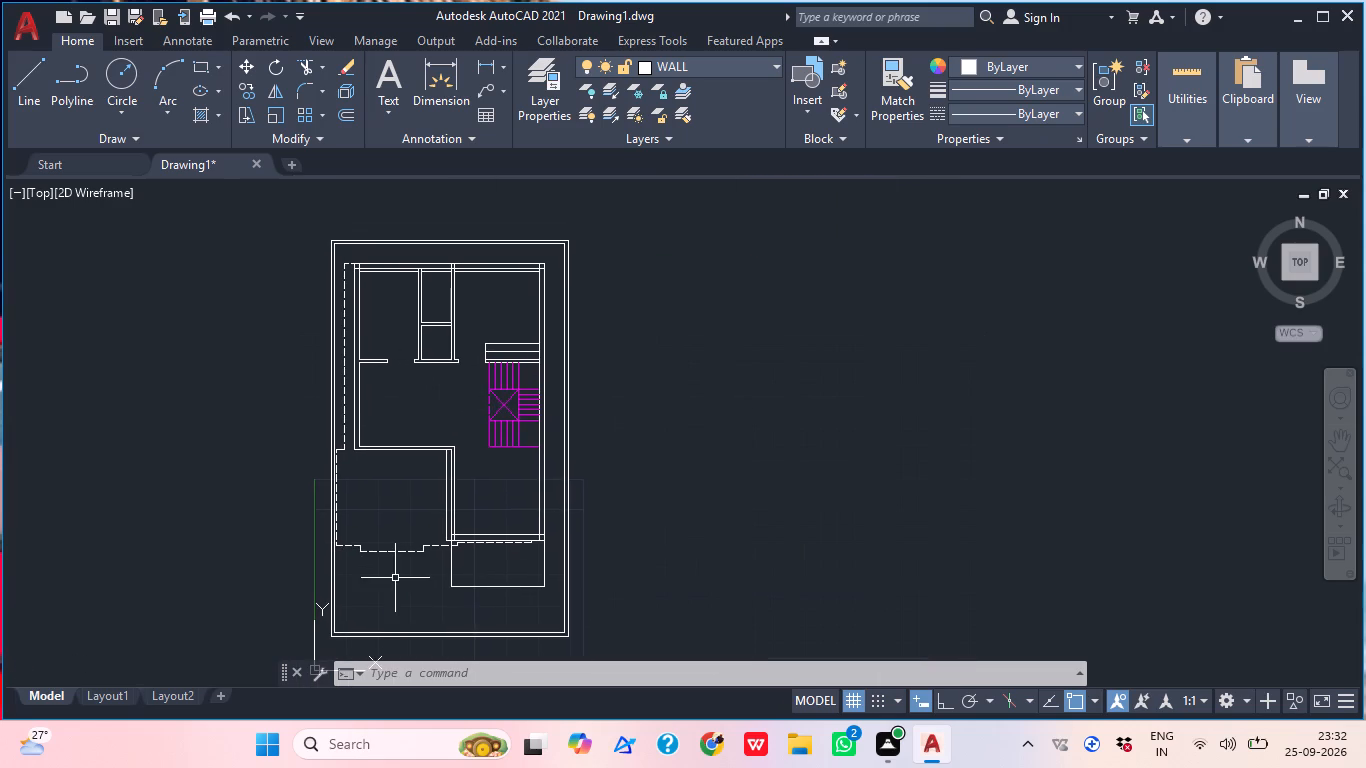
# Apply the ACAD_ISO02W100 linetype to the short horizontal jog joining the two vertical dashed lines on the plan's left side.
pyautogui.scroll(1, 334, 492)
pyautogui.scroll(4, 333, 407)
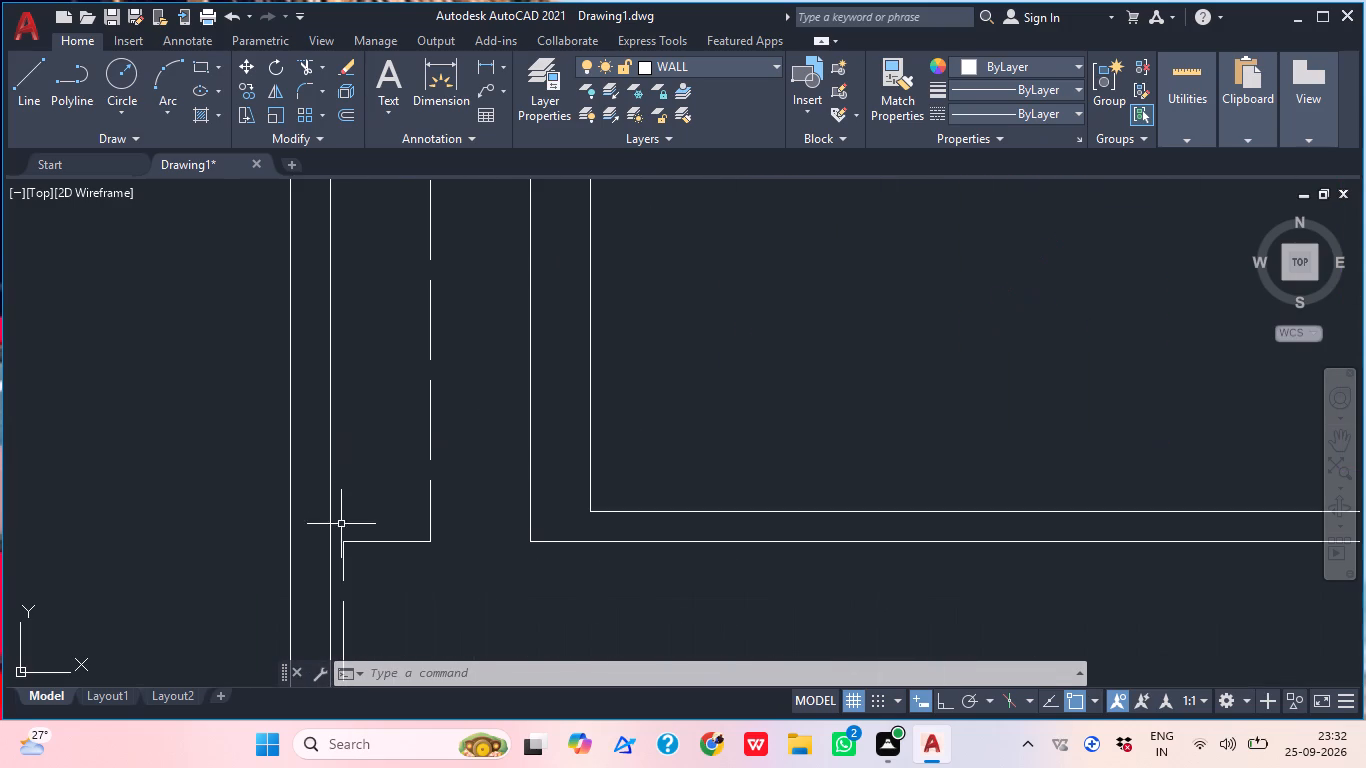
pyautogui.moveTo(389, 555); pyautogui.dragTo(344, 543, button='middle')
pyautogui.click(341, 537)
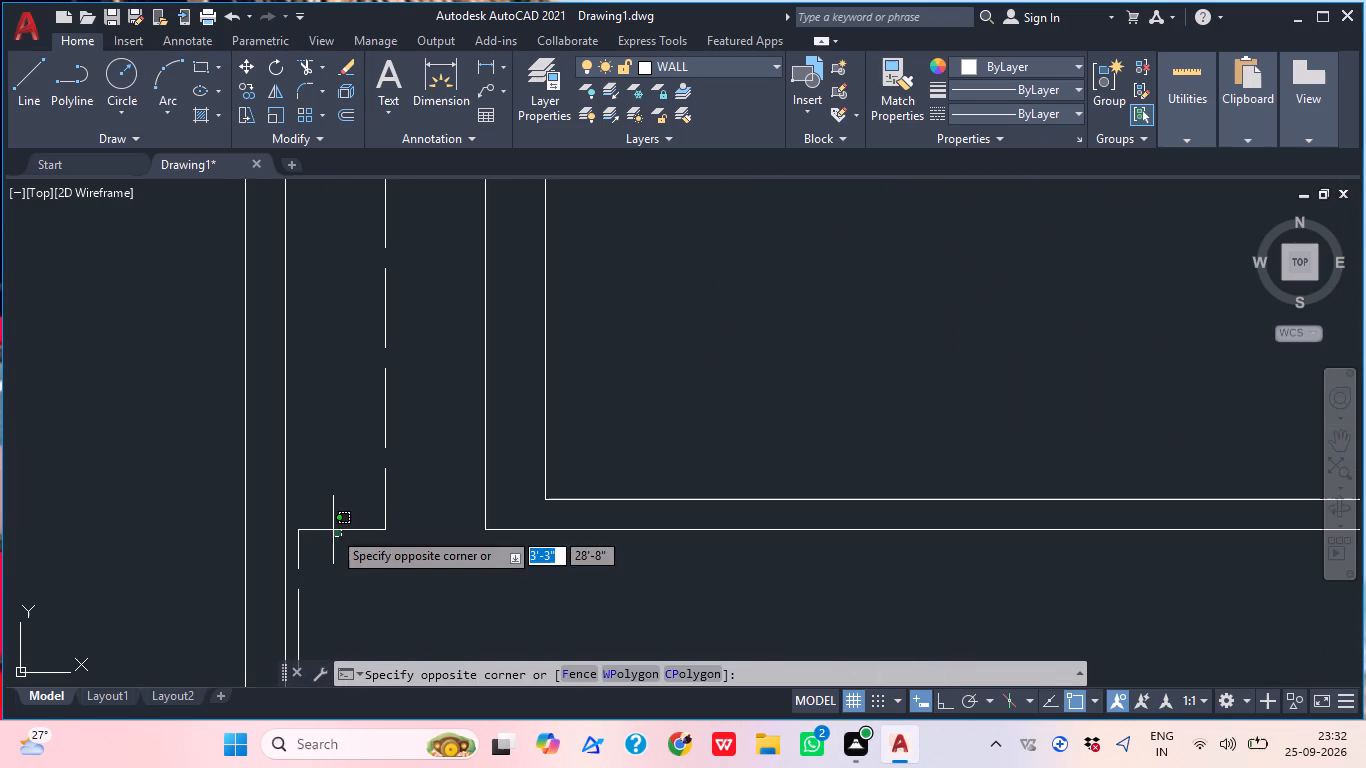
pyautogui.click(329, 528)
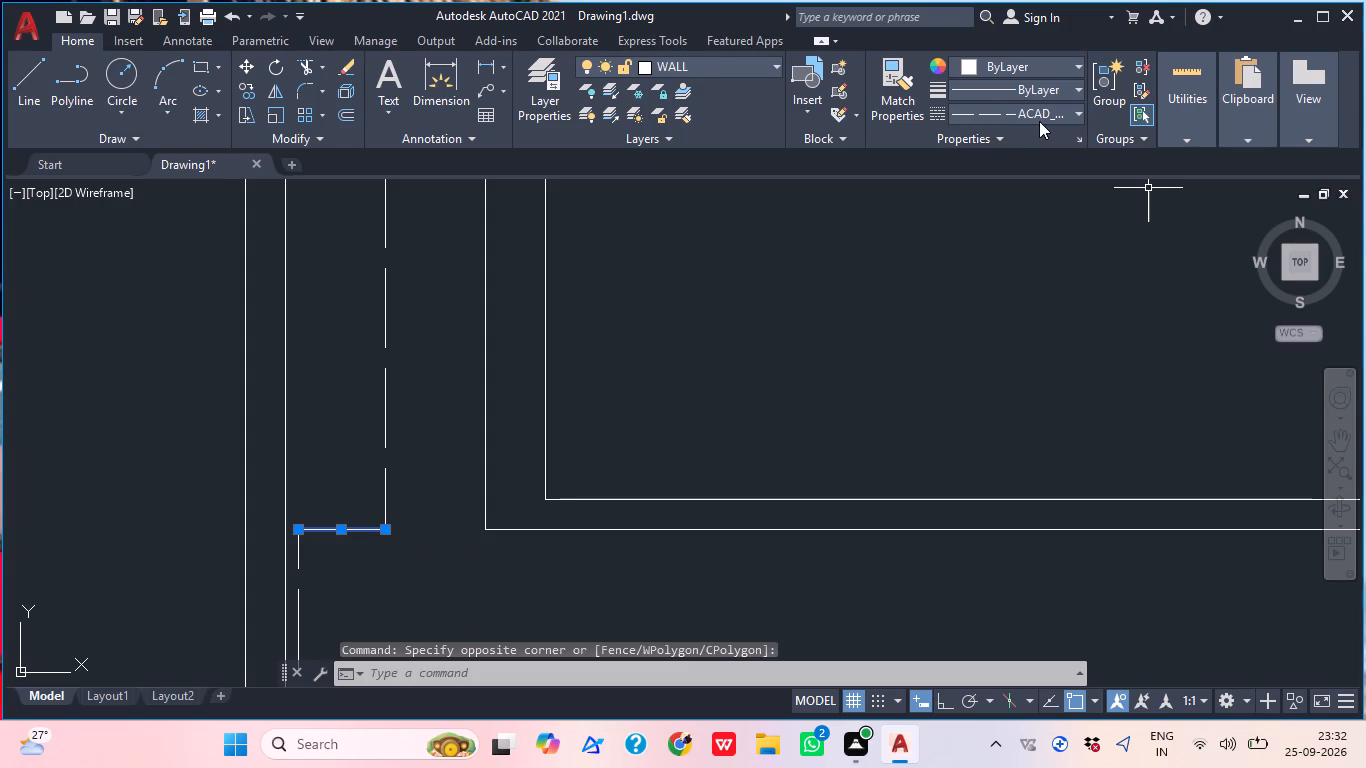
pyautogui.click(1051, 110)
pyautogui.click(1028, 178)
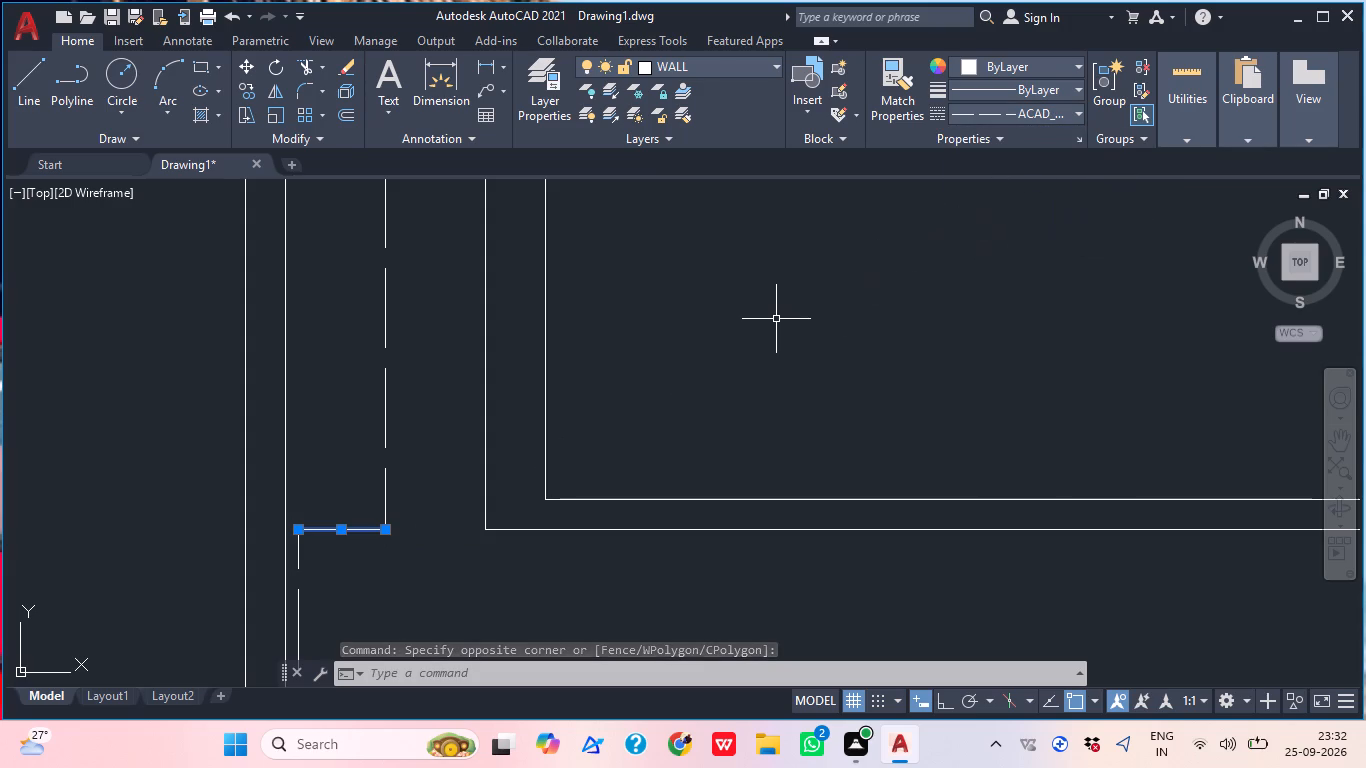
pyautogui.press('Escape')
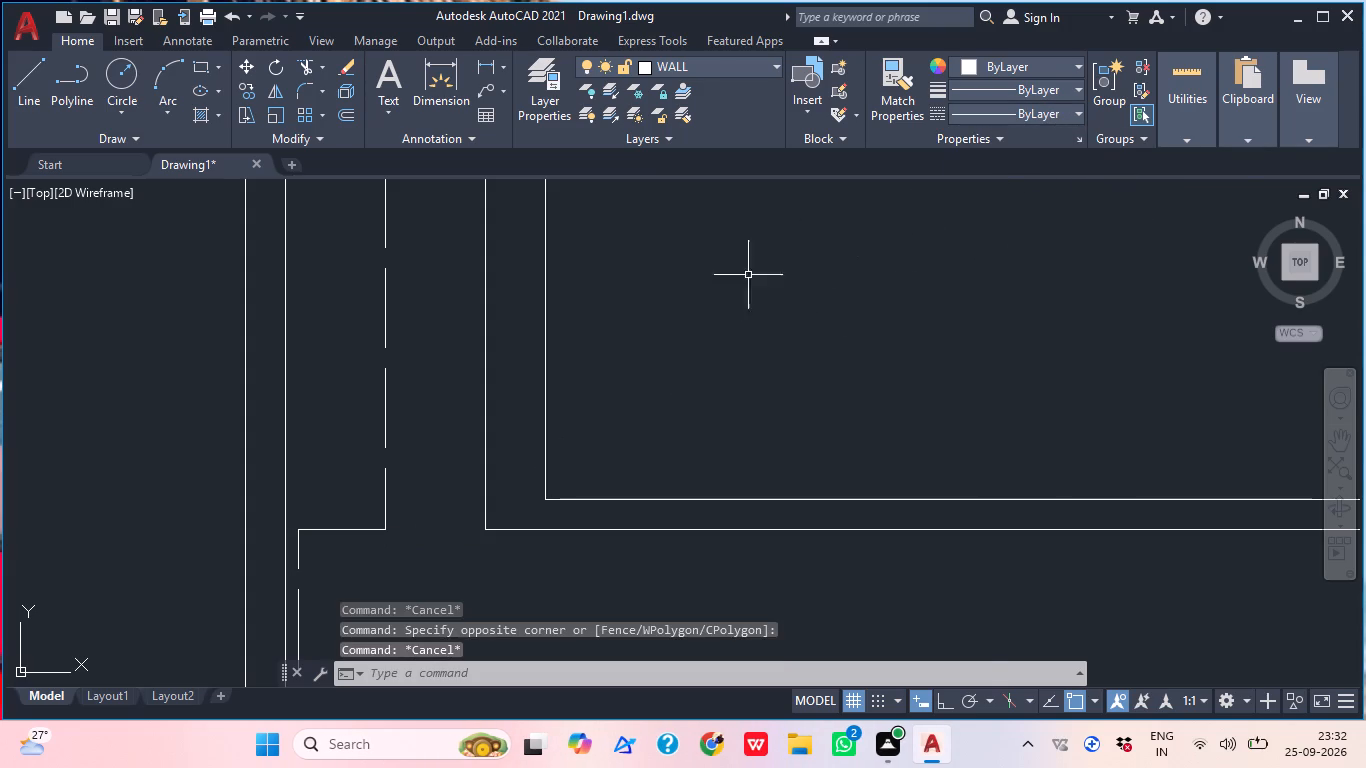
# Examine the dashed outline from the stepped lower edge up to the plan's top-left corner, along with the adjoining upper walls.
pyautogui.scroll(-4, 704, 303)
pyautogui.moveTo(672, 383); pyautogui.dragTo(641, 410, button='middle')
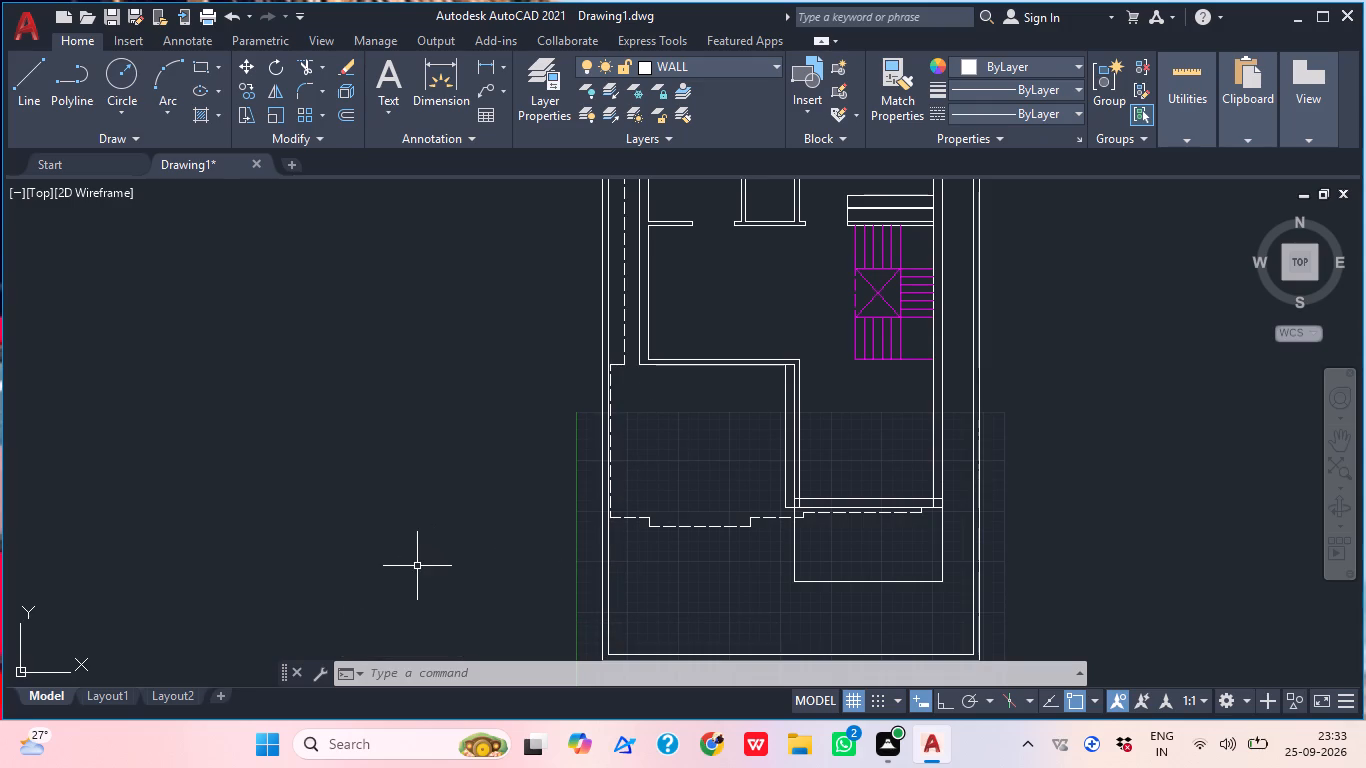
pyautogui.scroll(1, 654, 499)
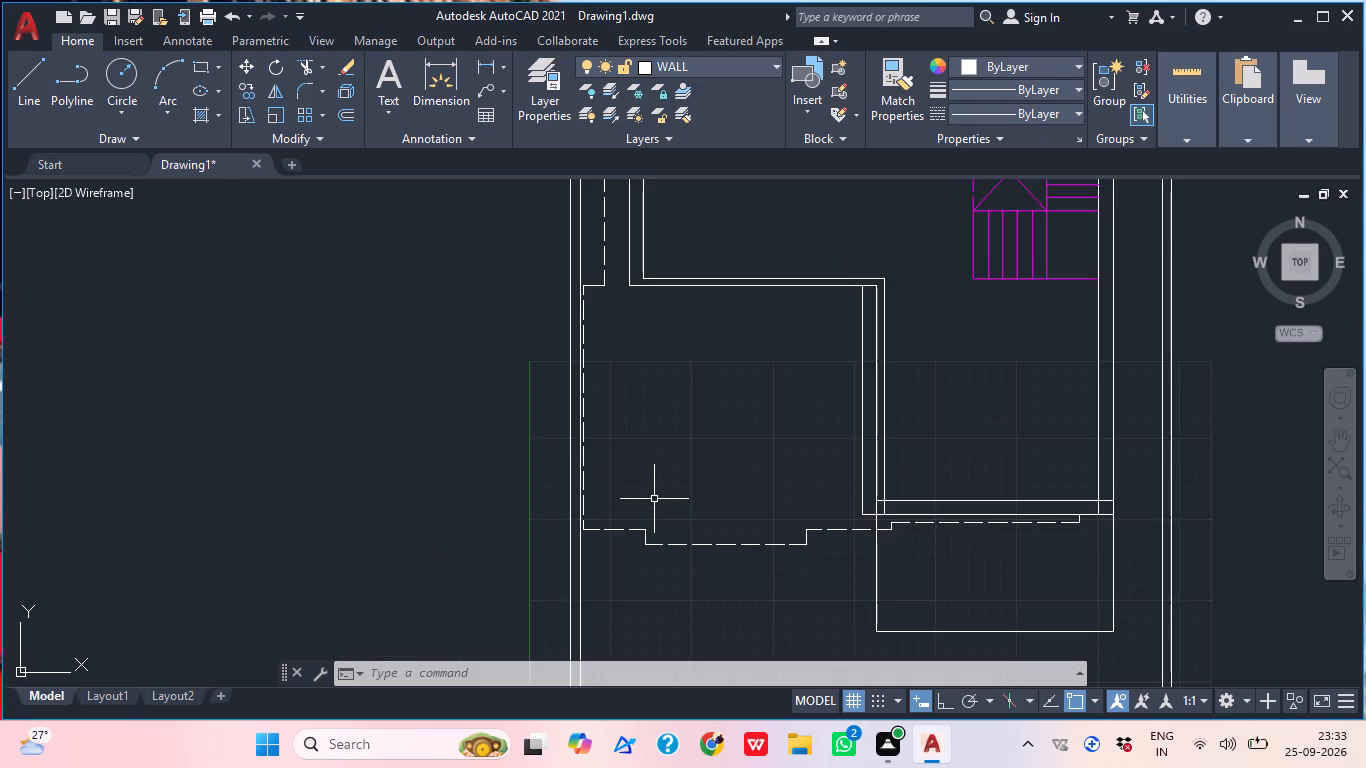
pyautogui.moveTo(647, 513); pyautogui.dragTo(598, 561, button='middle')
pyautogui.moveTo(702, 503); pyautogui.dragTo(648, 535, button='middle')
pyautogui.scroll(-2, 694, 493)
pyautogui.moveTo(702, 495); pyautogui.dragTo(648, 532, button='middle')
pyautogui.scroll(2, 562, 380)
pyautogui.moveTo(598, 316); pyautogui.dragTo(542, 513, button='middle')
pyautogui.scroll(1, 520, 366)
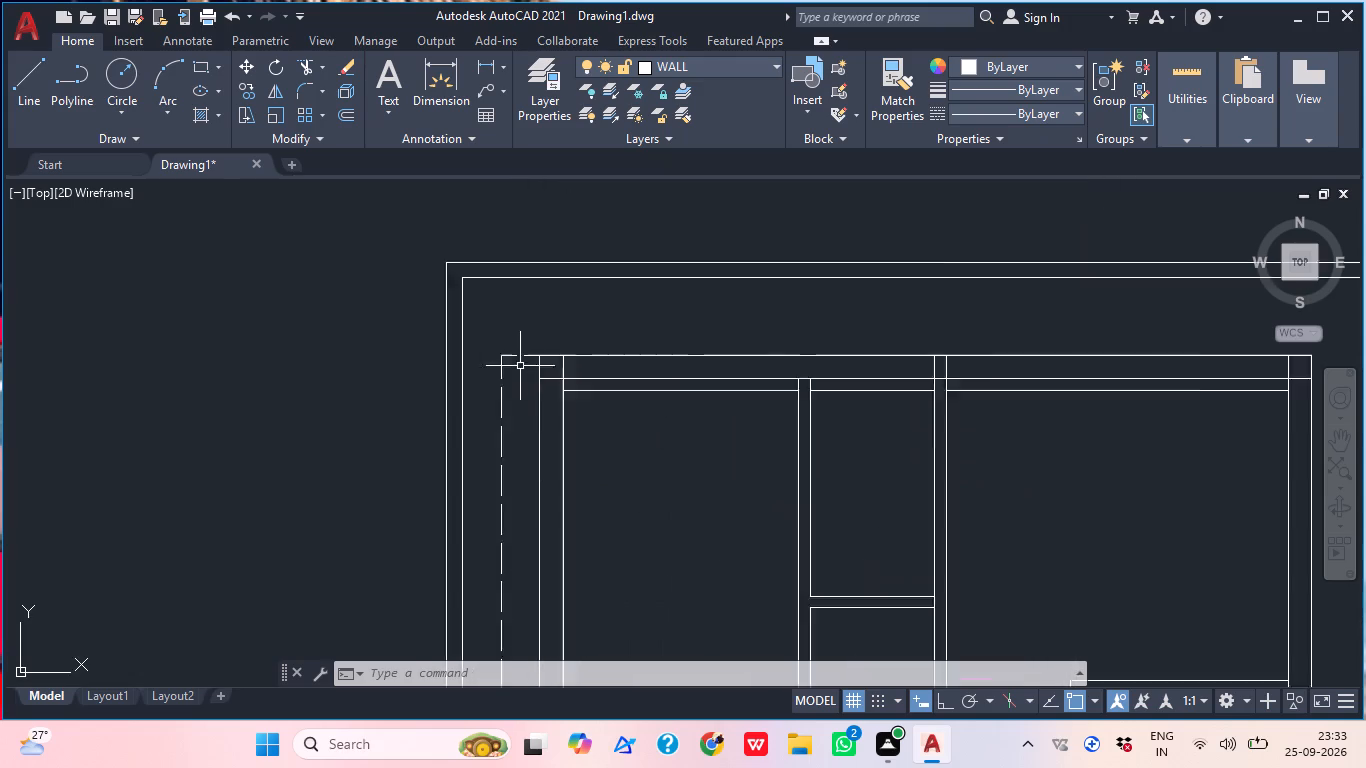
pyautogui.scroll(2, 520, 366)
pyautogui.moveTo(520, 410); pyautogui.dragTo(516, 423, button='middle')
pyautogui.scroll(1, 516, 421)
pyautogui.scroll(-1, 516, 421)
pyautogui.scroll(-1, 669, 486)
pyautogui.moveTo(669, 487); pyautogui.dragTo(635, 469, button='middle')
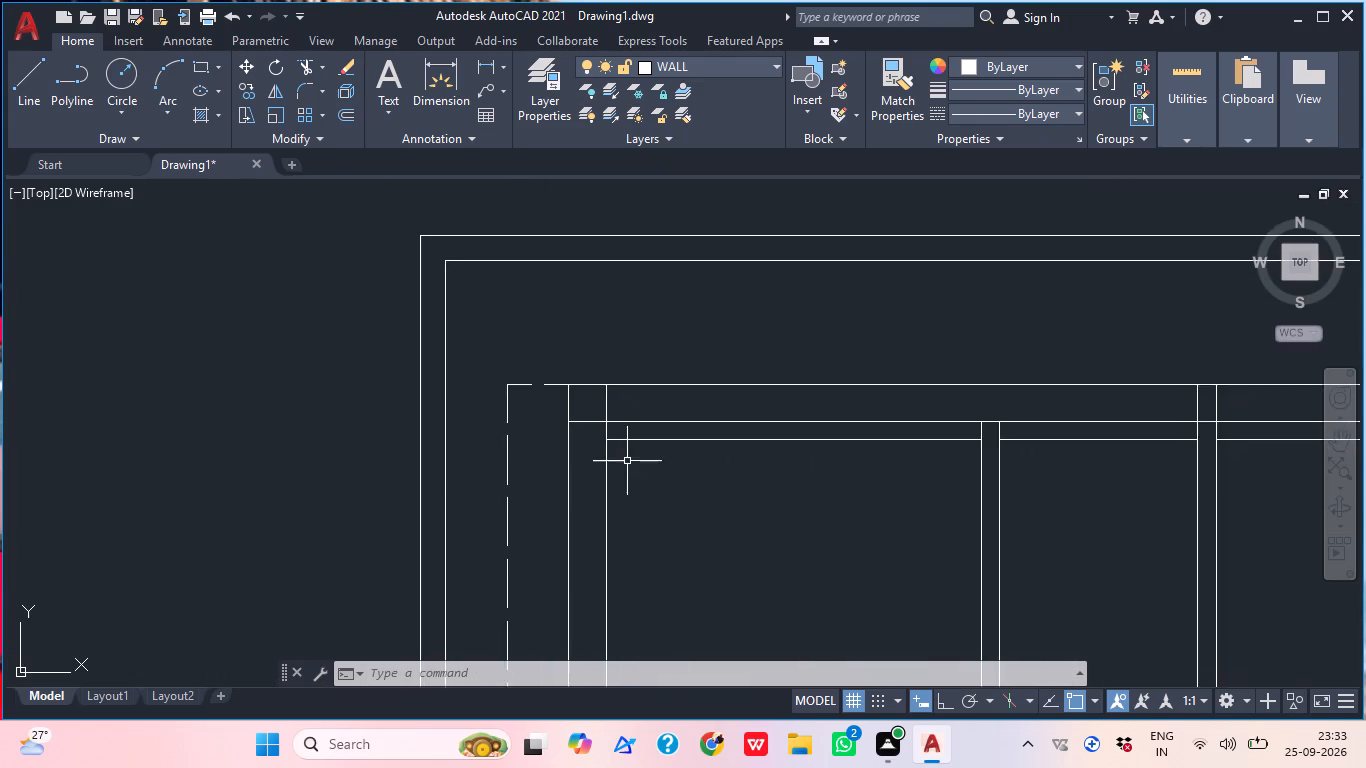
pyautogui.scroll(-1, 627, 461)
pyautogui.moveTo(677, 475); pyautogui.dragTo(529, 440, button='middle')
pyautogui.scroll(-1, 640, 447)
pyautogui.moveTo(641, 457); pyautogui.dragTo(615, 410, button='middle')
pyautogui.middleClick(733, 469)
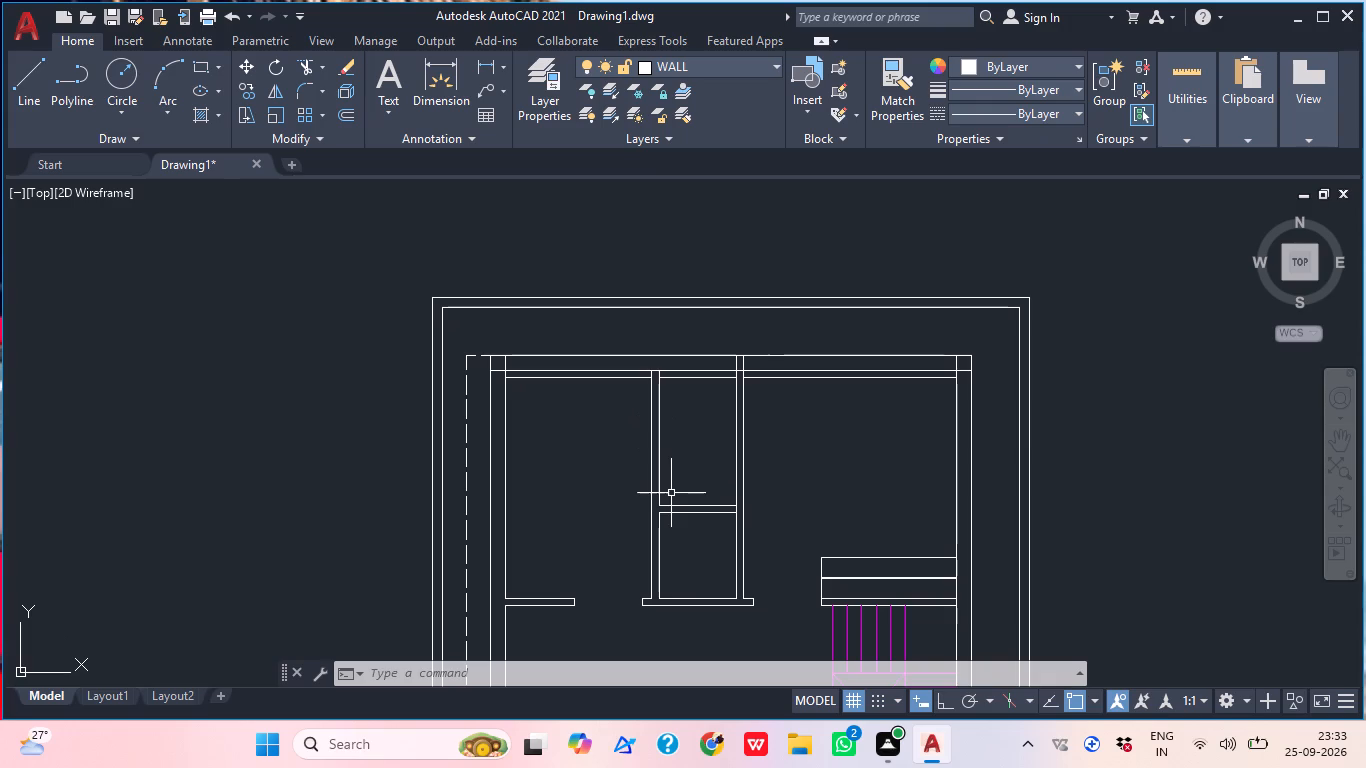
# Trim the two vertical lines of the interior partition where they extend through the band between the plan's two uppermost horizontal lines.
pyautogui.moveTo(770, 365); pyautogui.dragTo(717, 378, button='middle')
pyautogui.scroll(1, 715, 378)
pyautogui.write('TR')
pyautogui.press('Return')
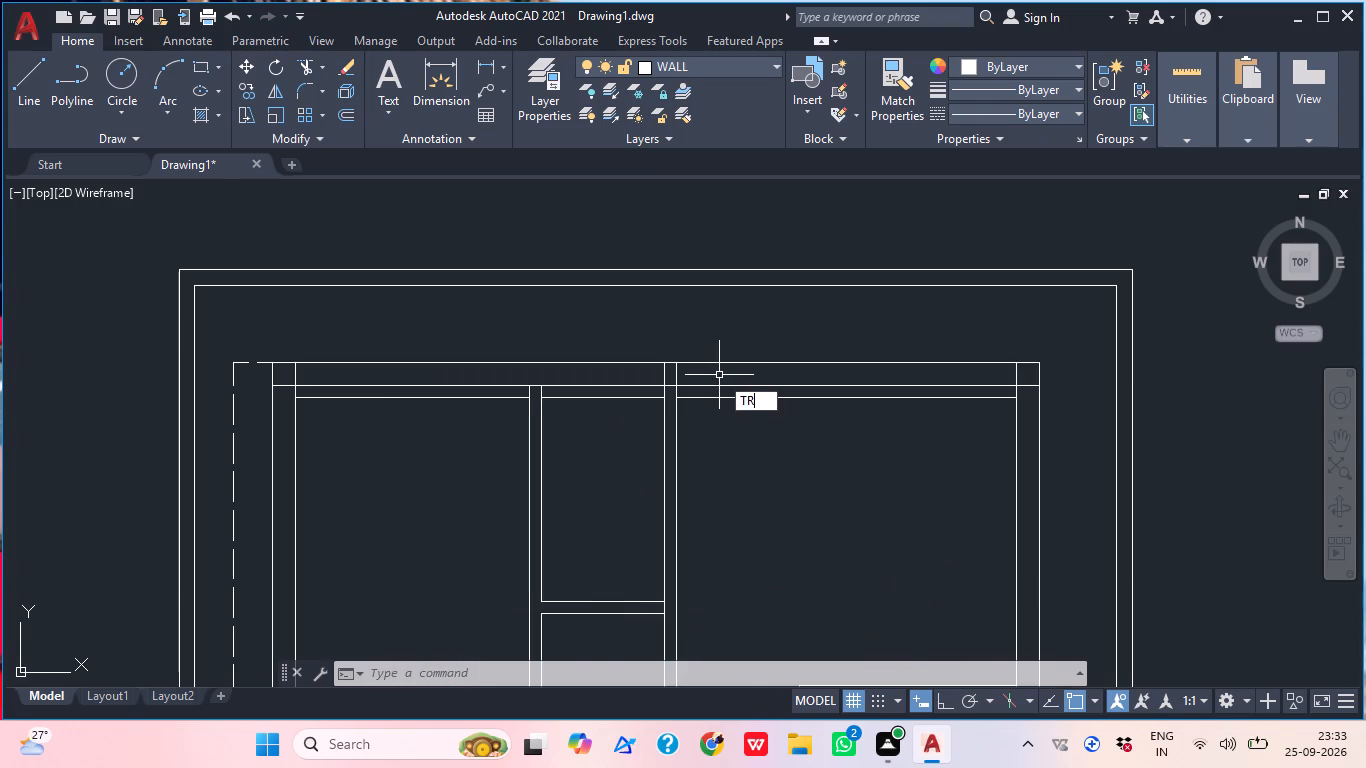
pyautogui.scroll(3, 632, 369)
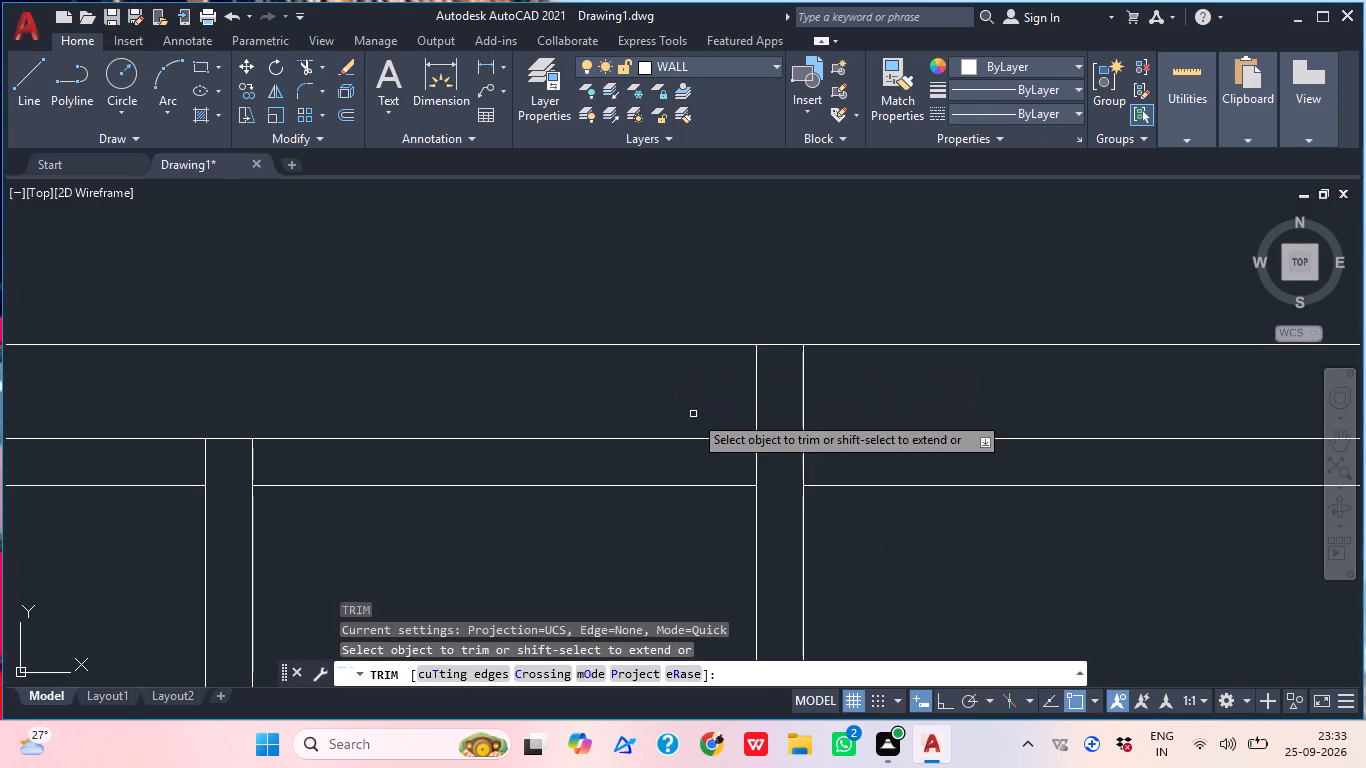
pyautogui.click(703, 420)
pyautogui.click(927, 410)
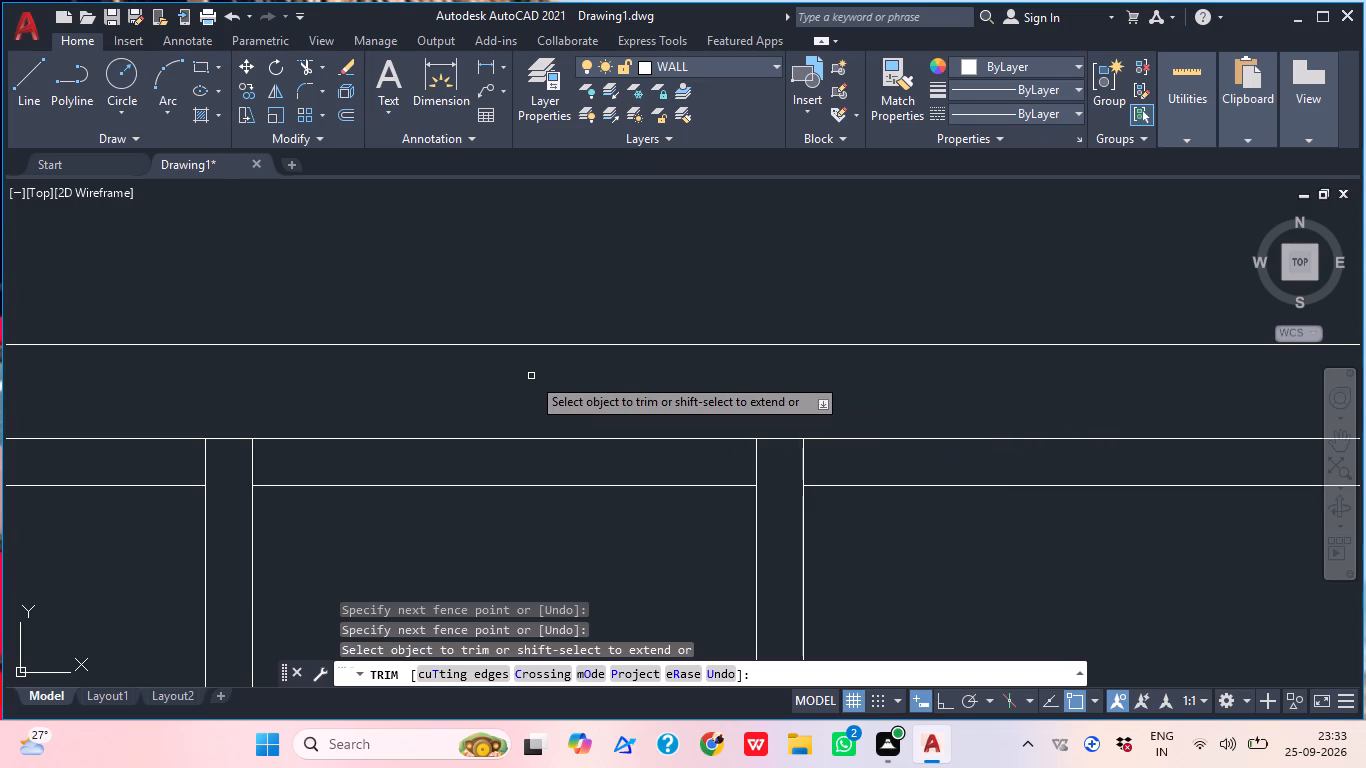
pyautogui.scroll(-2, 531, 376)
pyautogui.moveTo(565, 447); pyautogui.dragTo(548, 345, button='middle')
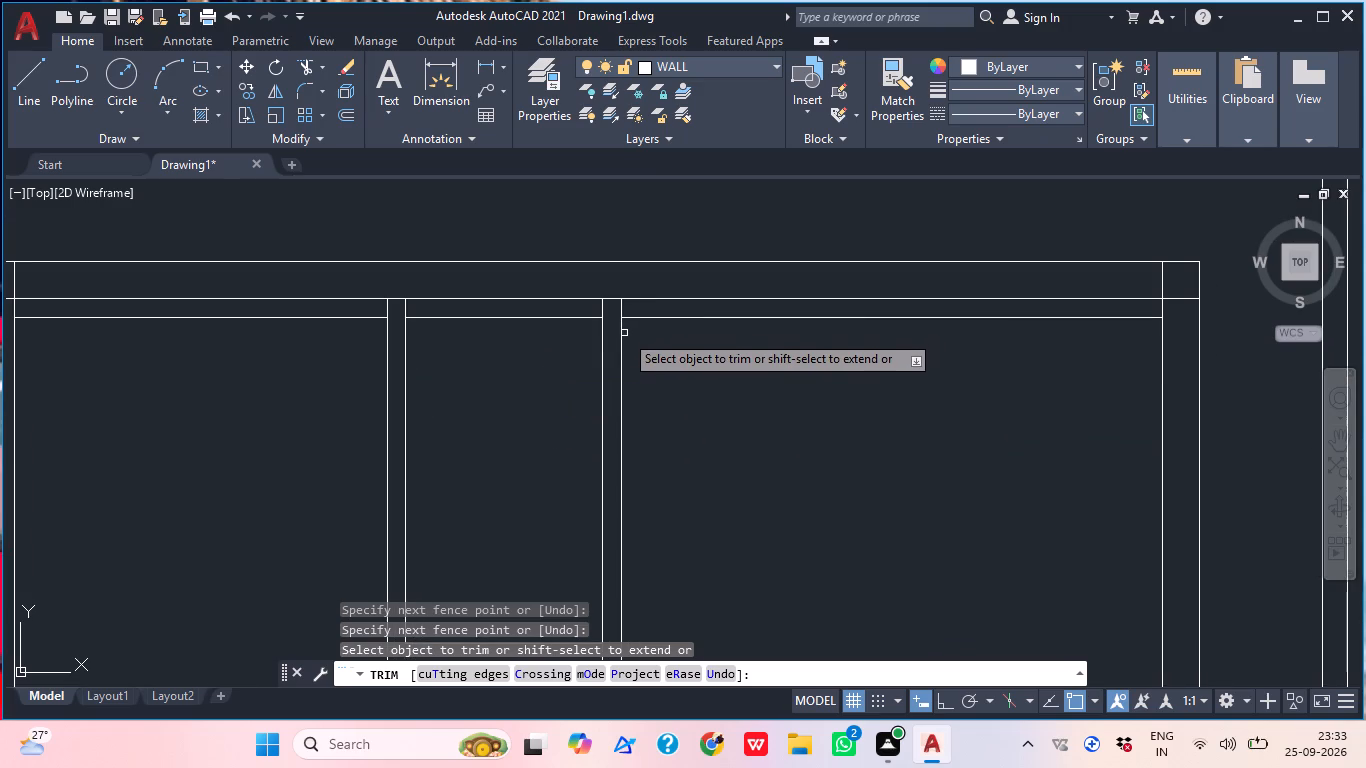
pyautogui.press('Escape')
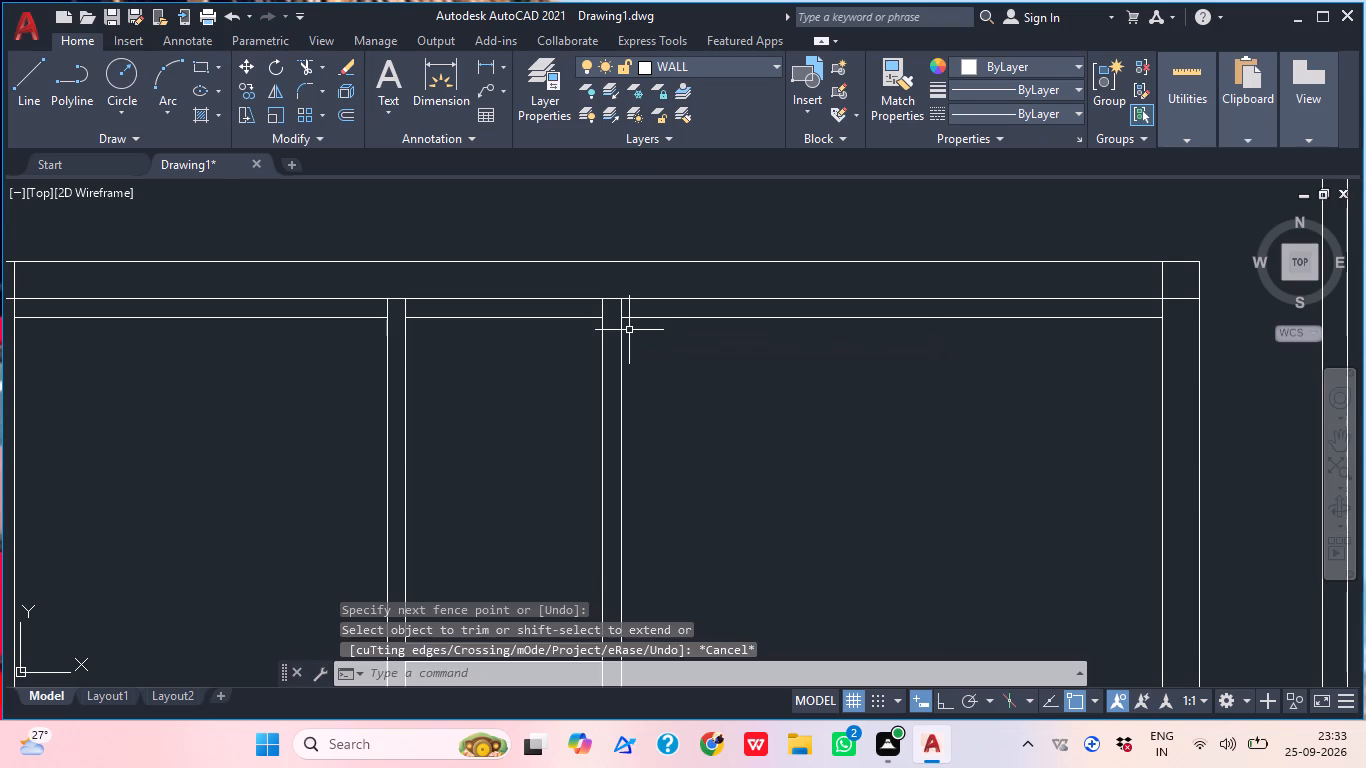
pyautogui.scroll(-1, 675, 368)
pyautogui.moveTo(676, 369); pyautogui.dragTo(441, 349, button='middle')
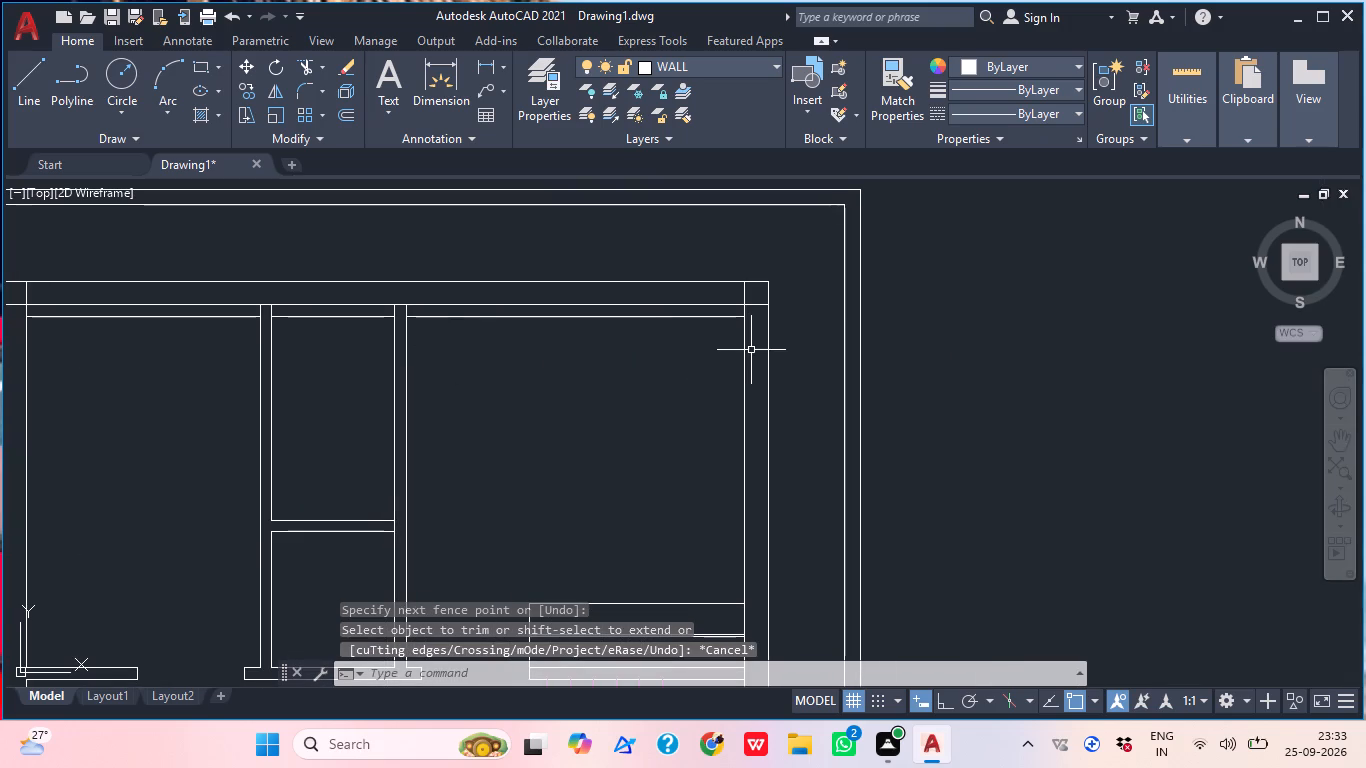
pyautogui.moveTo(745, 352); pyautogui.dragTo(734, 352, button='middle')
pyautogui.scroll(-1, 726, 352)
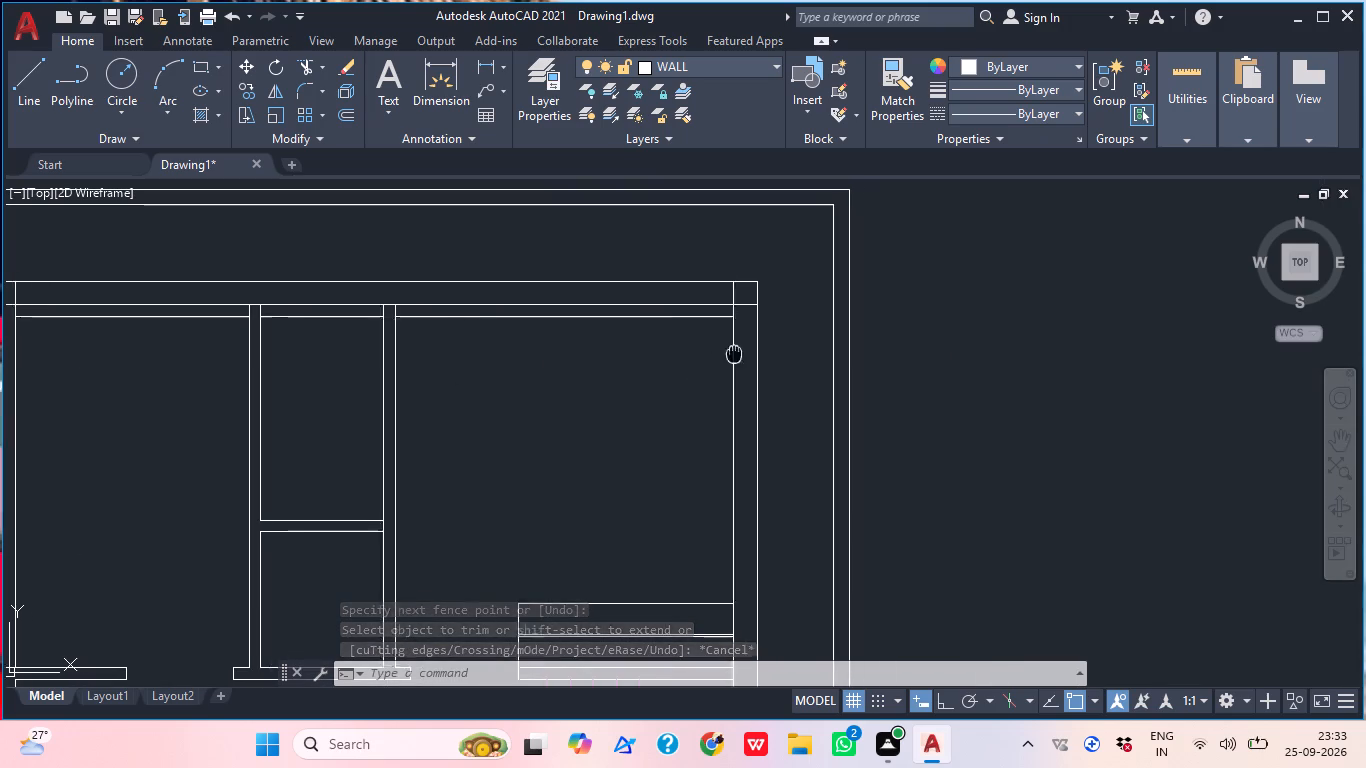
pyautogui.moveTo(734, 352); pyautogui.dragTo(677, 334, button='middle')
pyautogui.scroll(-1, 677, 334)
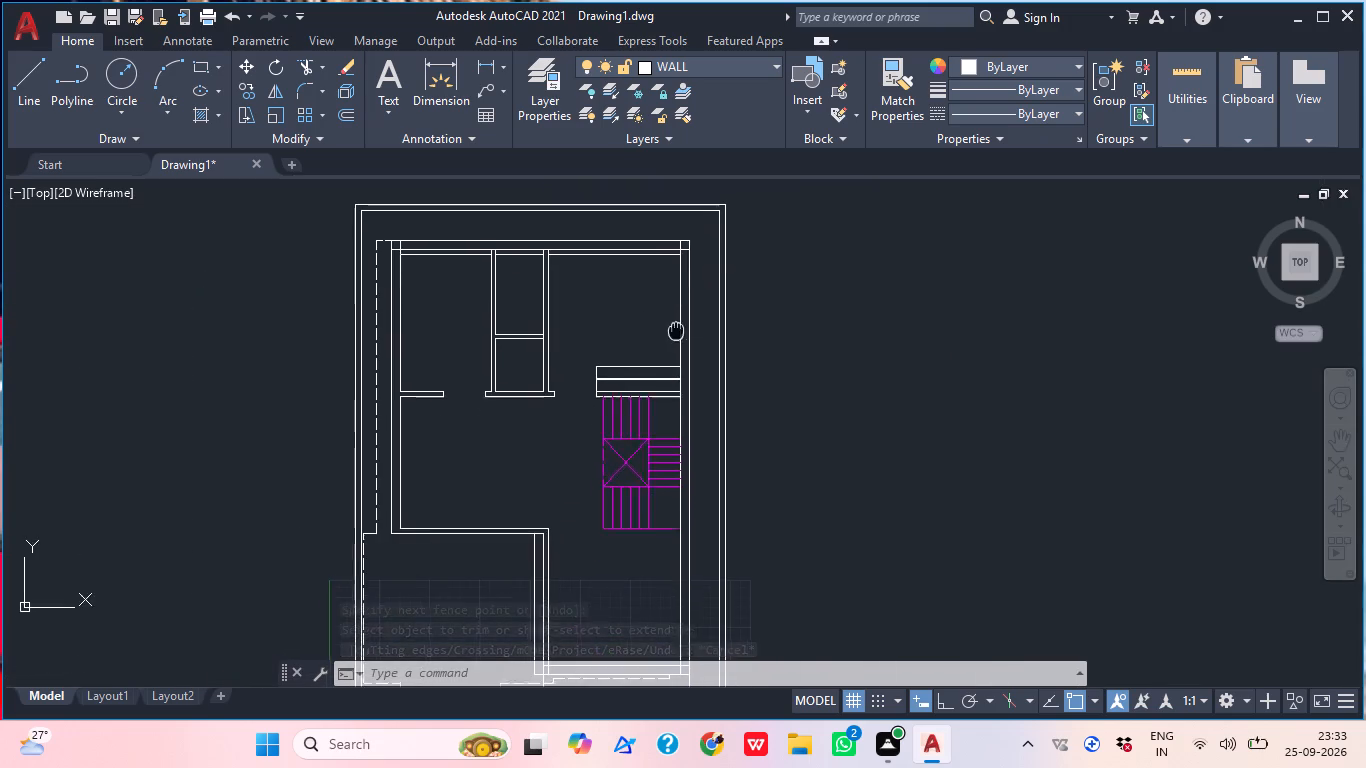
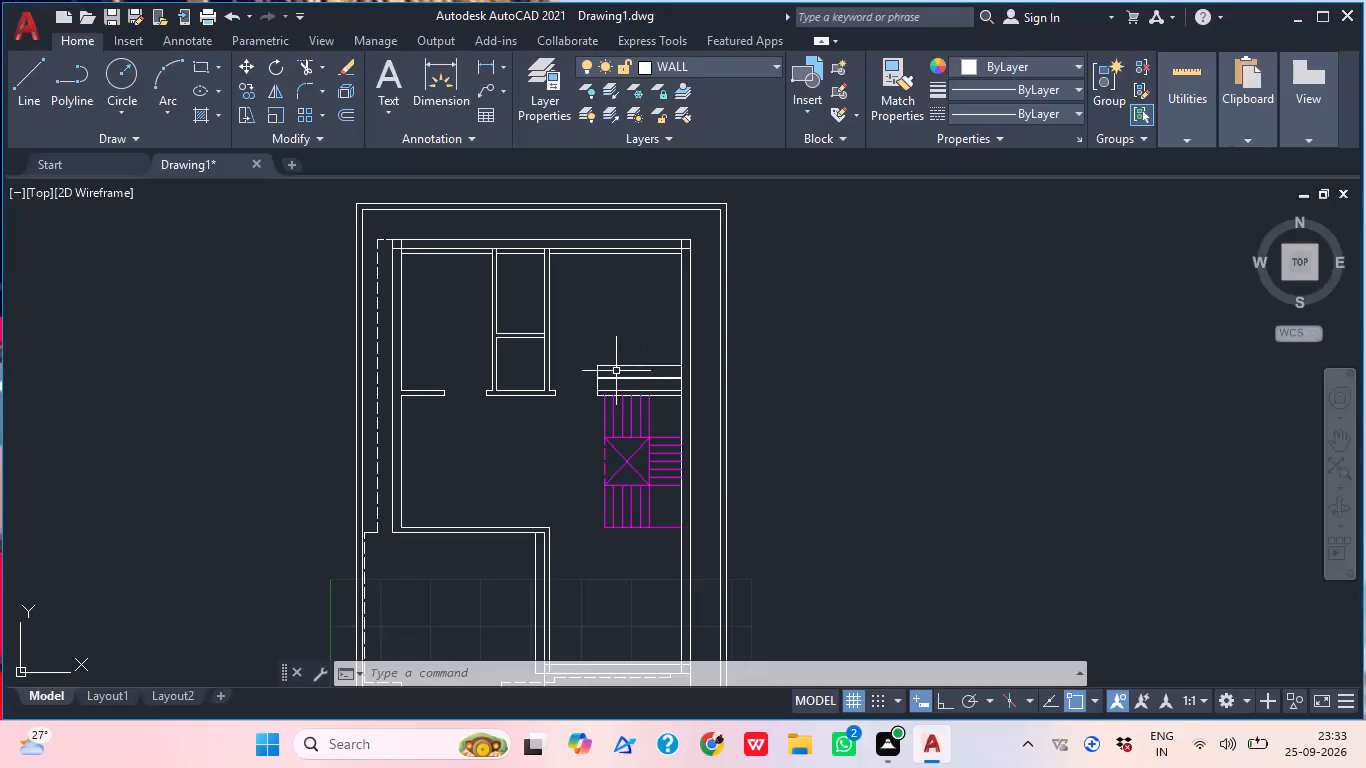
# Draw a short horizontal line across the interior partition's right-hand wall, tracked 6" above the upper line of the cross wall.
pyautogui.scroll(2, 614, 267)
pyautogui.moveTo(590, 289); pyautogui.dragTo(561, 330, button='middle')
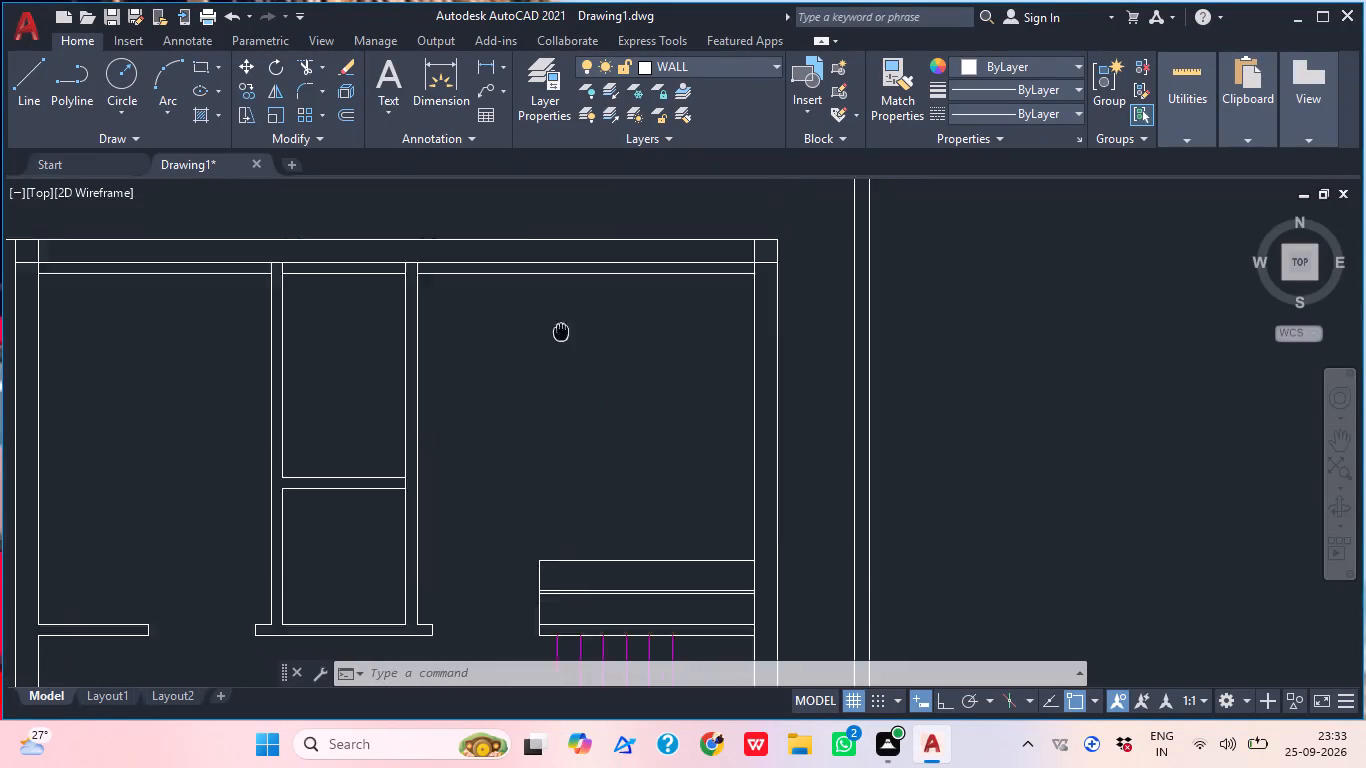
pyautogui.moveTo(561, 330); pyautogui.dragTo(552, 342, button='middle')
pyautogui.scroll(1, 552, 342)
pyautogui.scroll(-2, 594, 324)
pyautogui.moveTo(582, 350); pyautogui.dragTo(543, 283, button='middle')
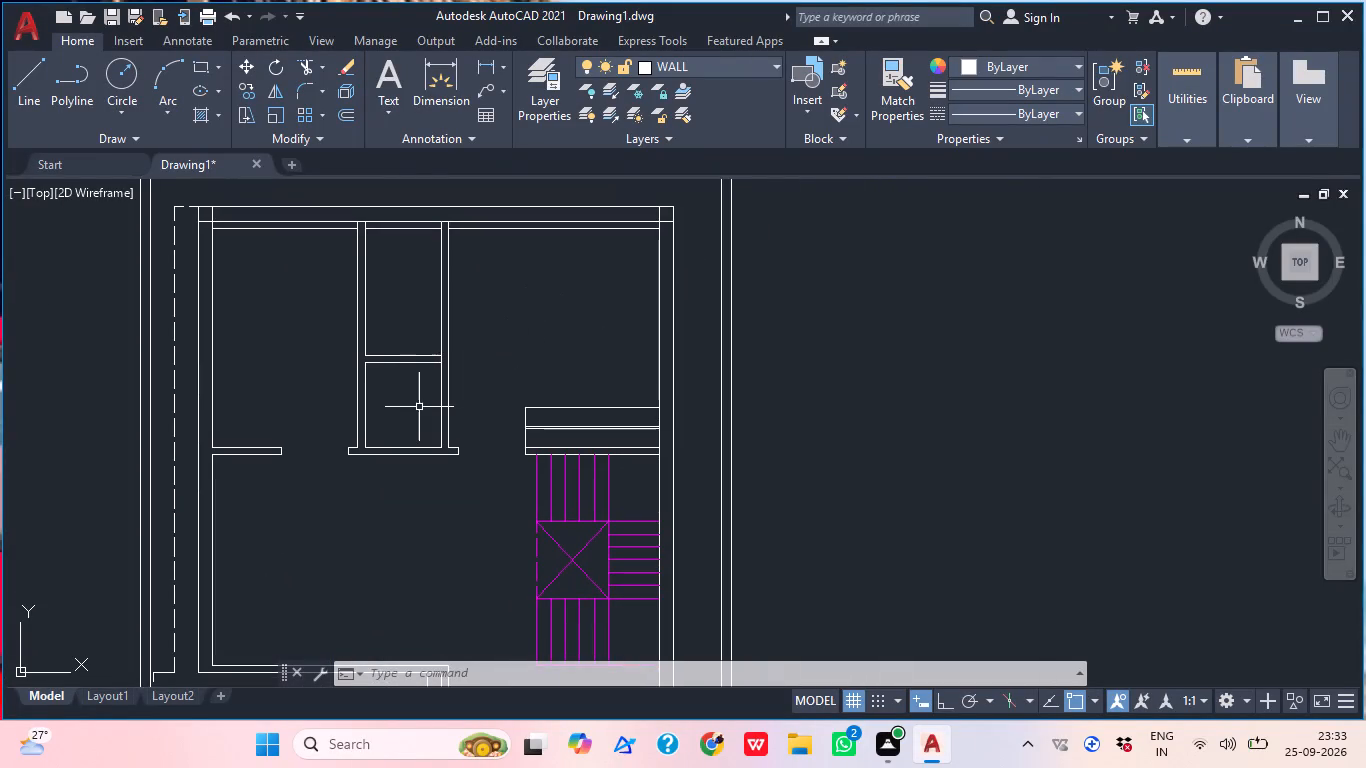
pyautogui.moveTo(398, 345); pyautogui.dragTo(459, 374, button='middle')
pyautogui.scroll(2, 523, 369)
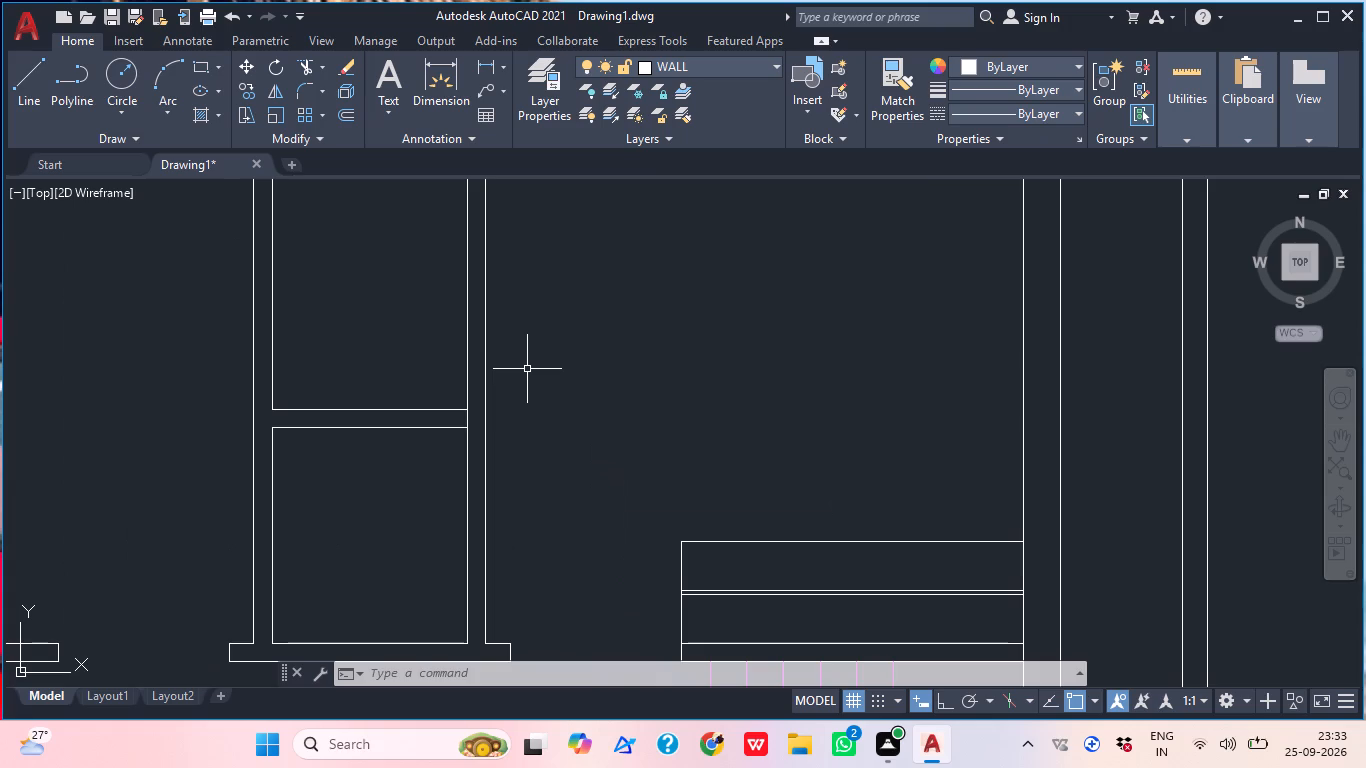
pyautogui.press('l')
pyautogui.press('Return')
pyautogui.press('t')
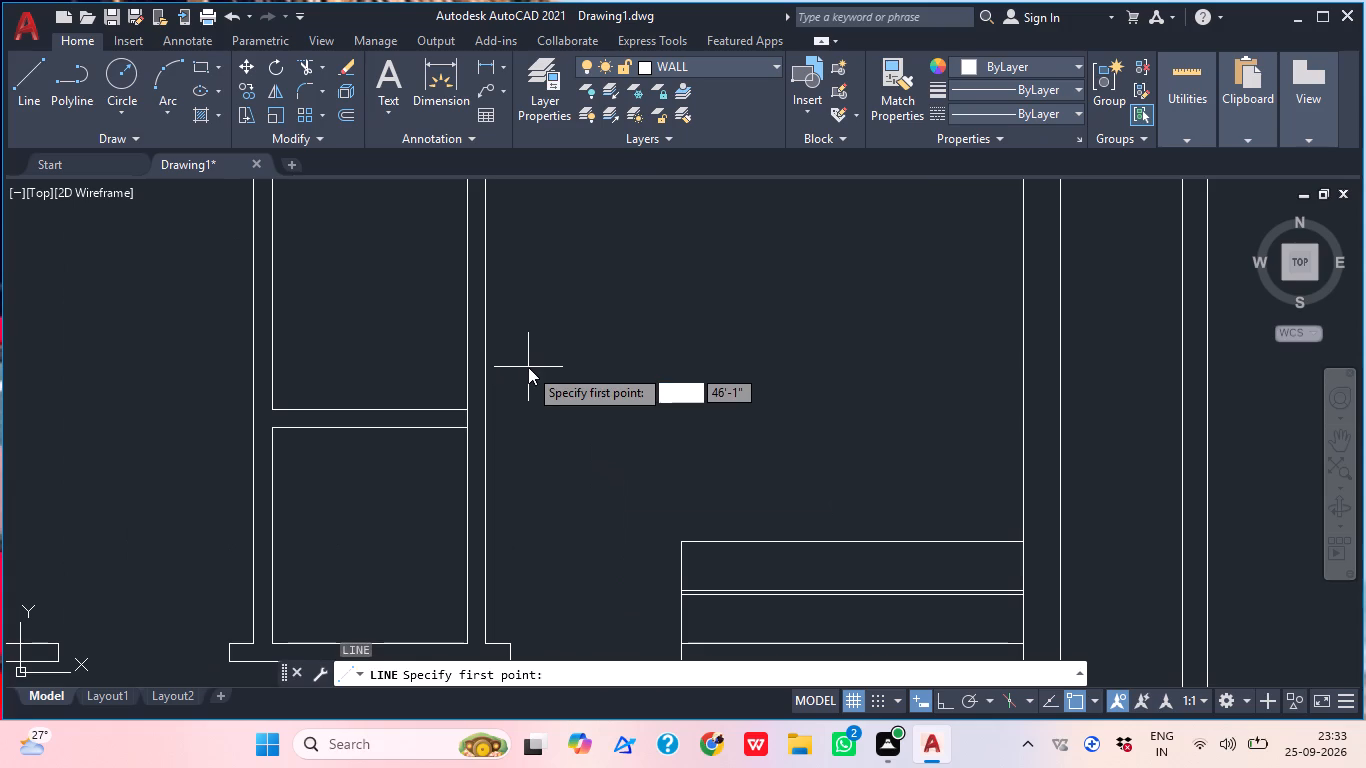
pyautogui.press('k')
pyautogui.press('Return')
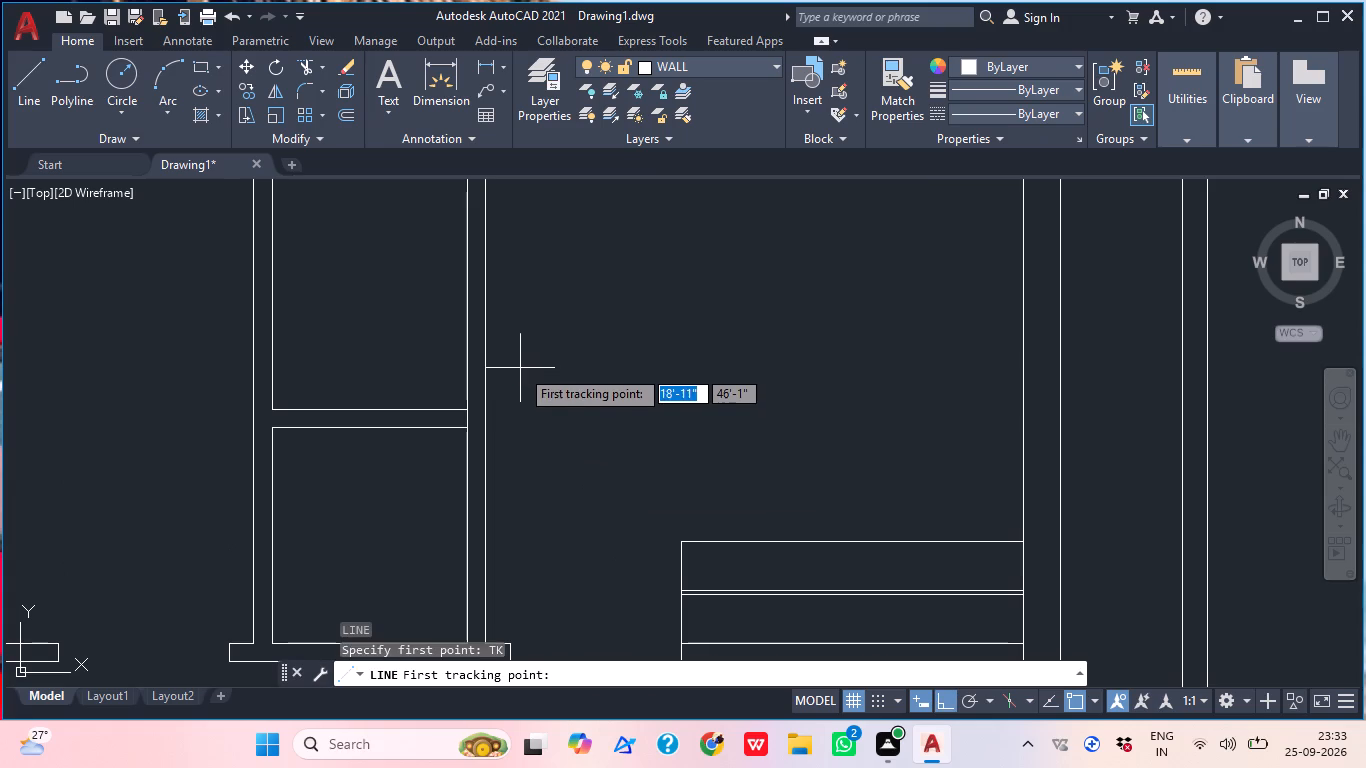
pyautogui.scroll(2, 463, 399)
pyautogui.click(479, 427)
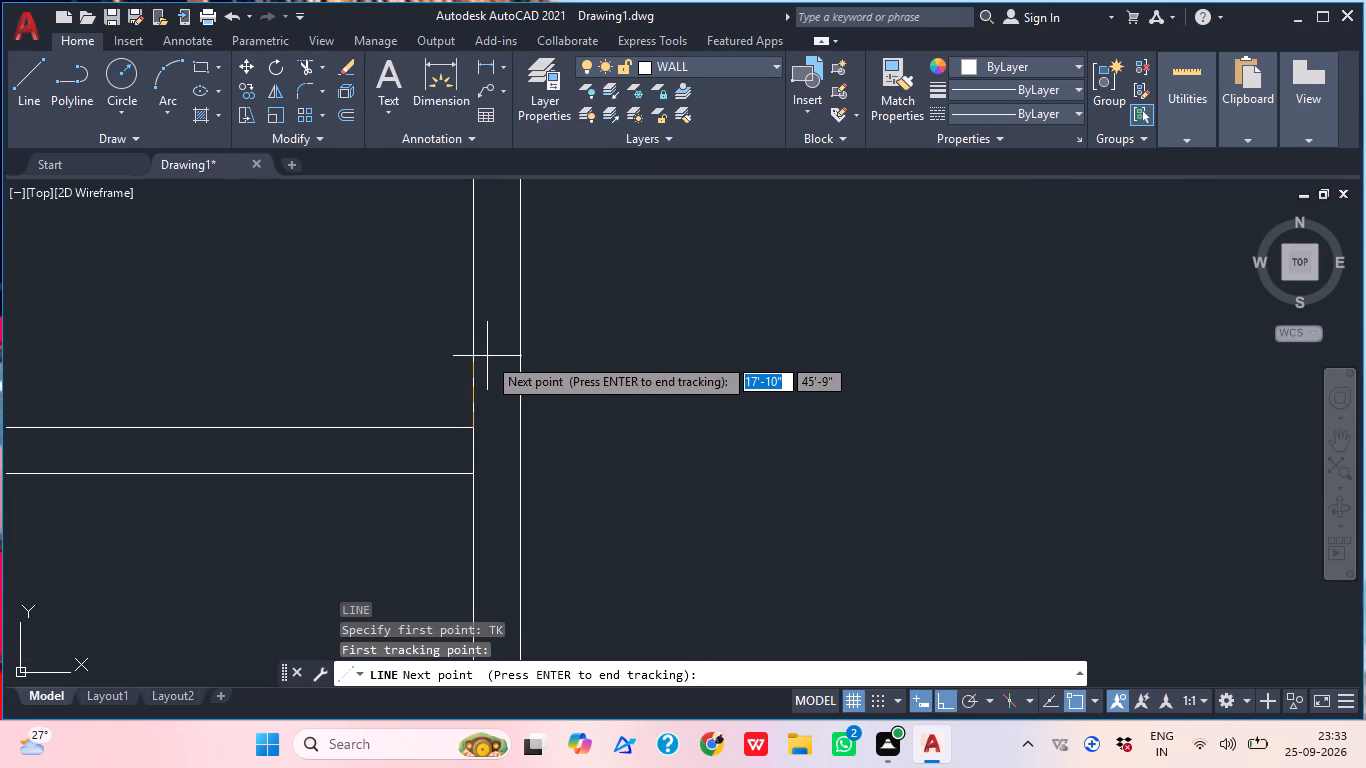
pyautogui.press('6')
pyautogui.hotkey('shift', '"')
pyautogui.press('Return')
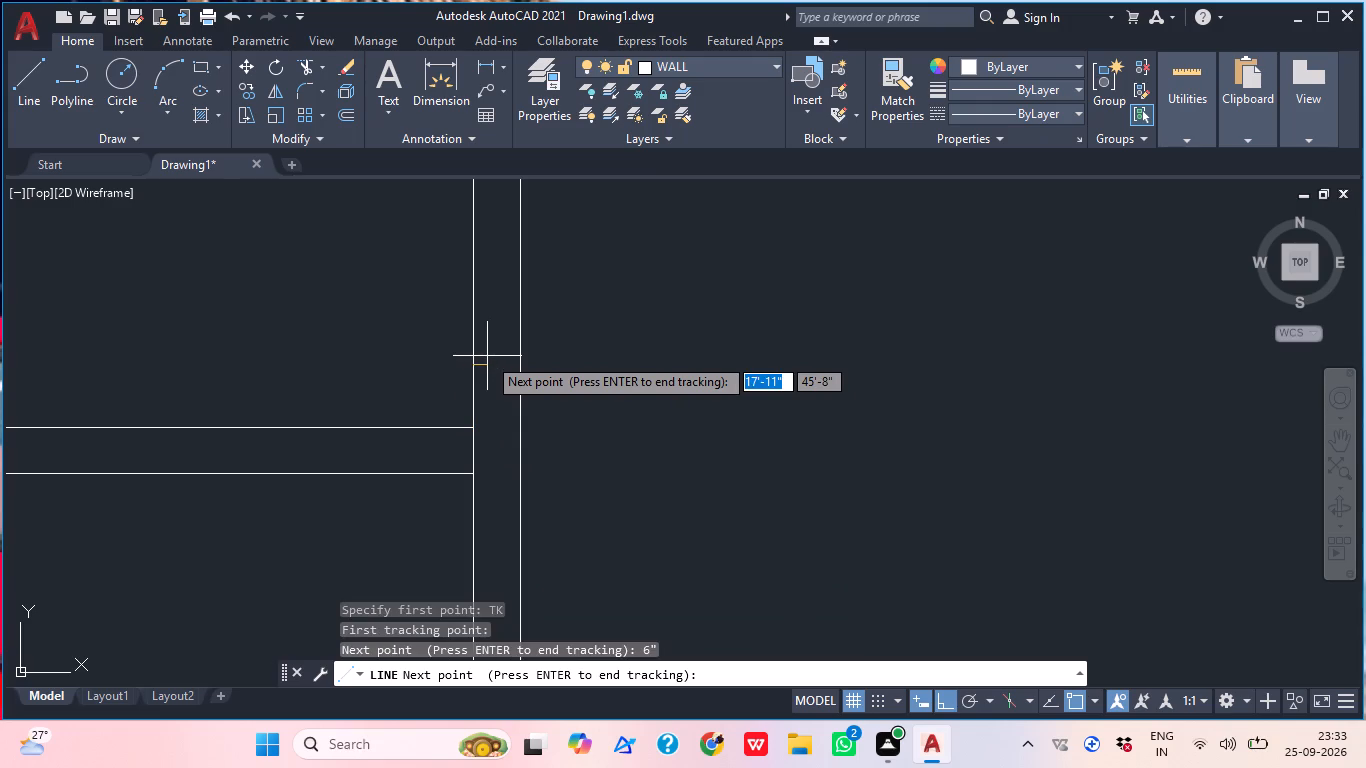
pyautogui.press('Return')
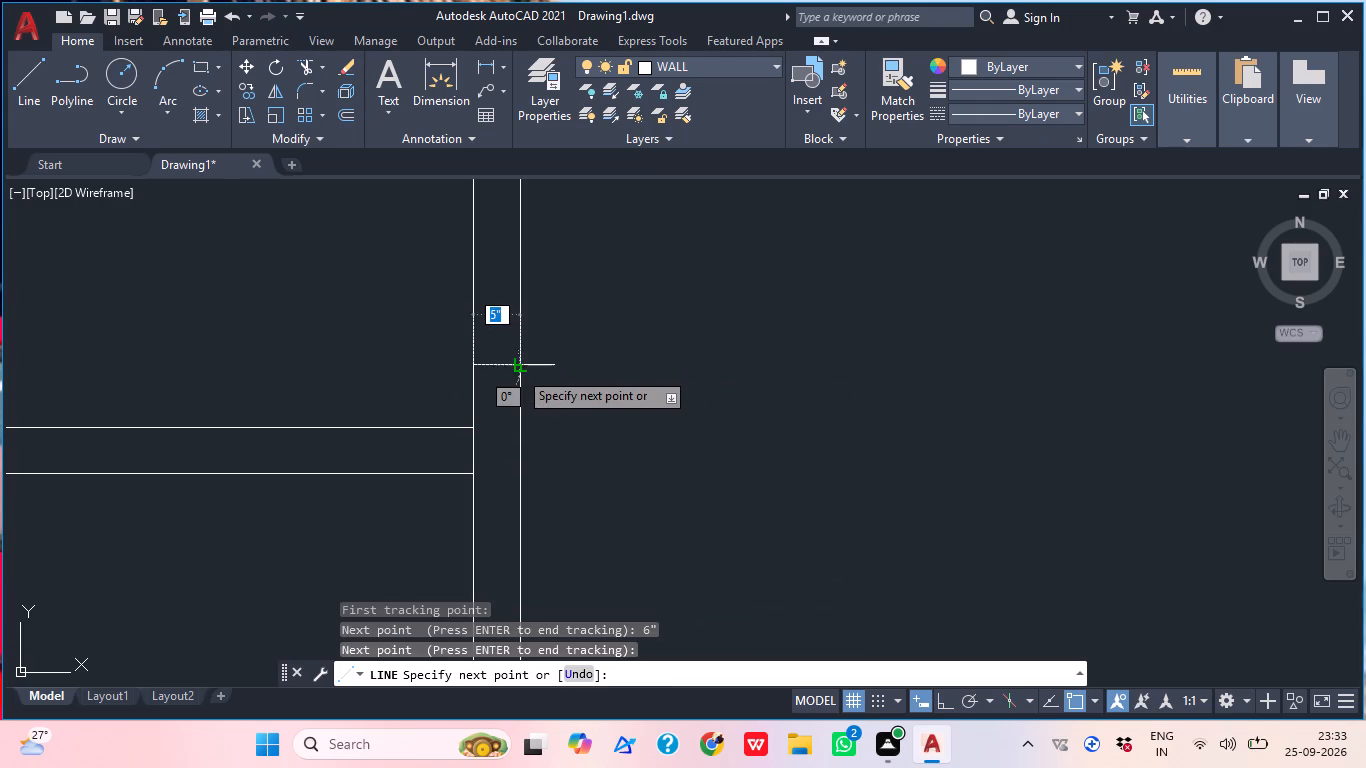
pyautogui.scroll(2, 517, 370)
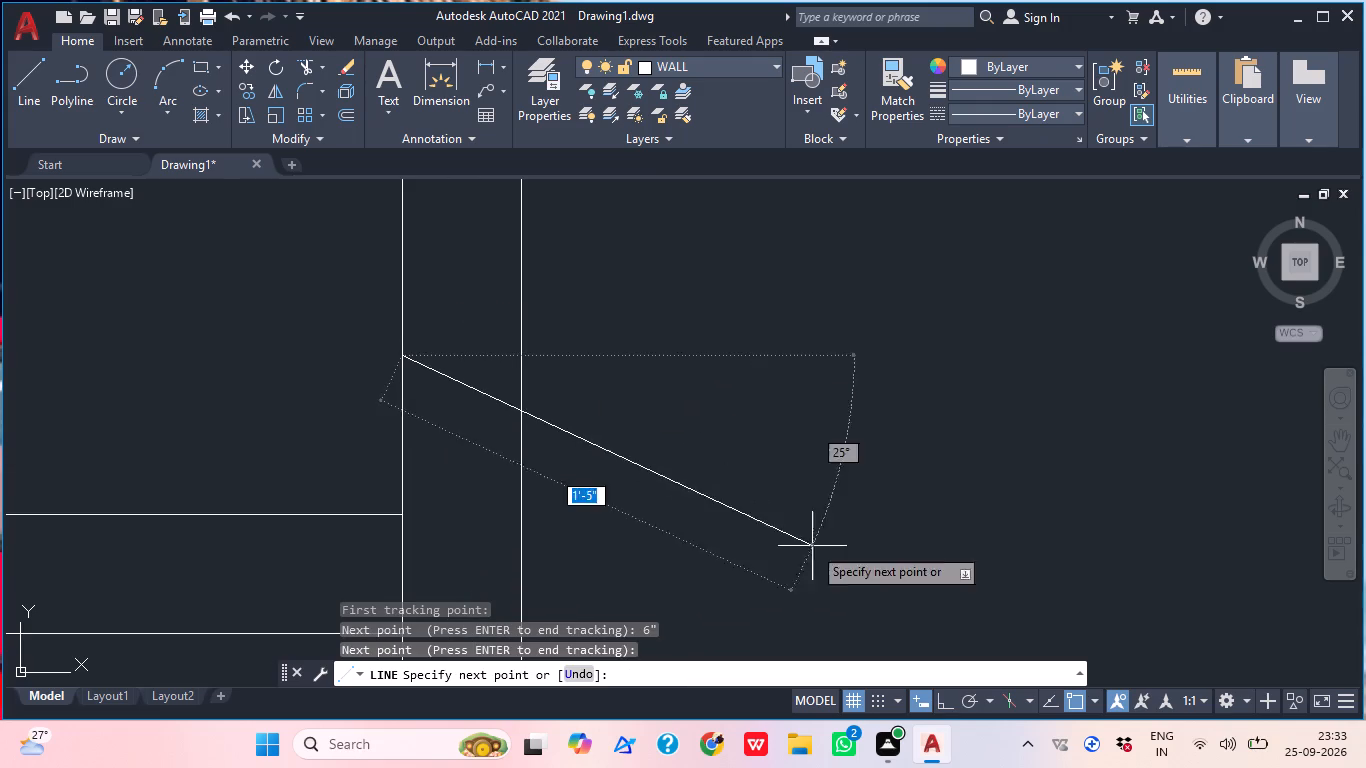
pyautogui.click(942, 705)
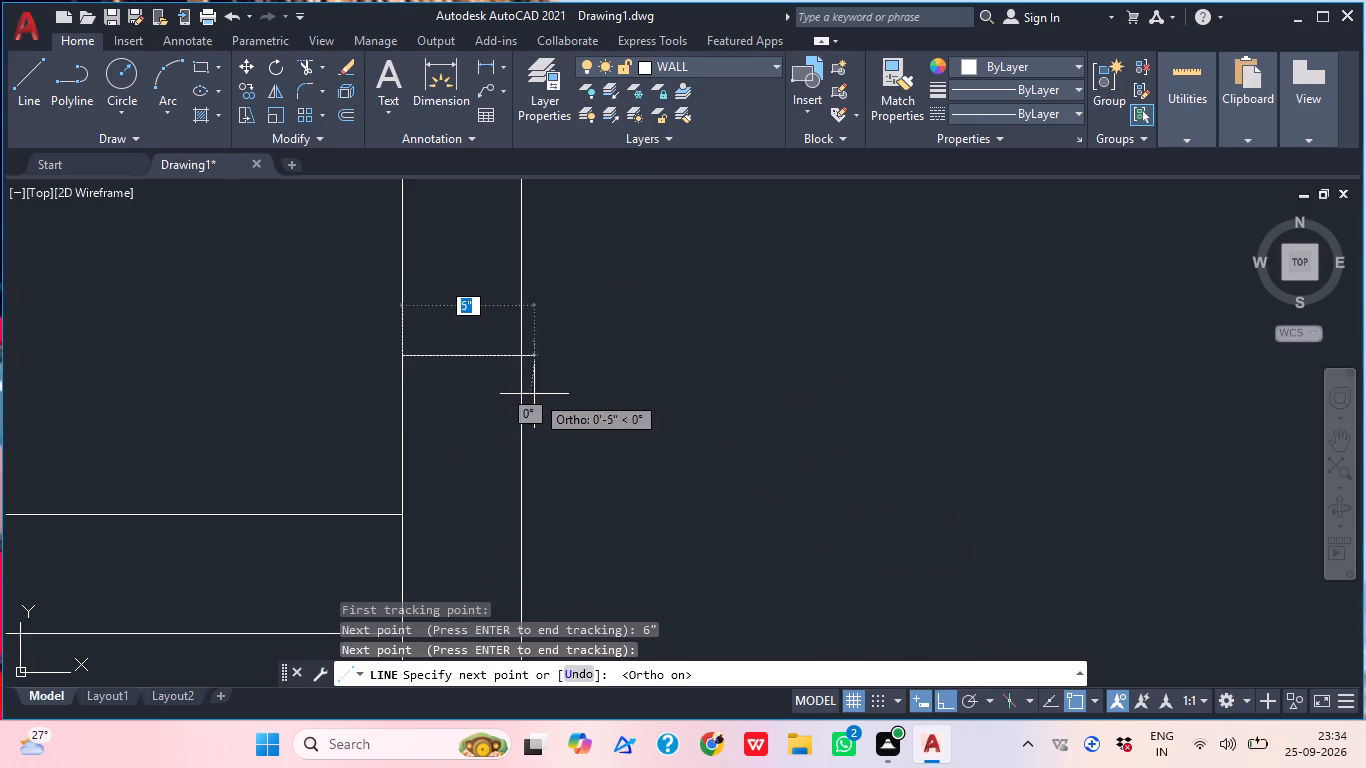
pyautogui.click(523, 362)
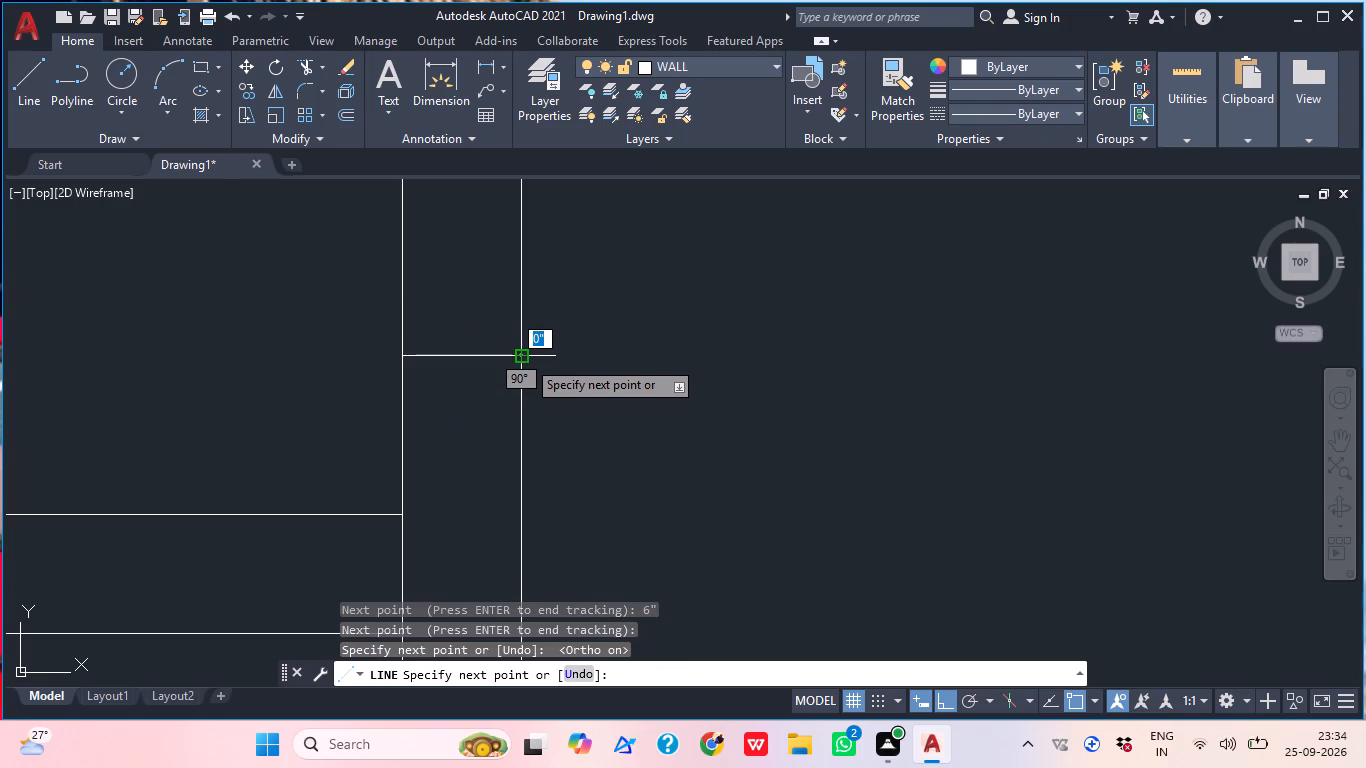
pyautogui.press('Escape')
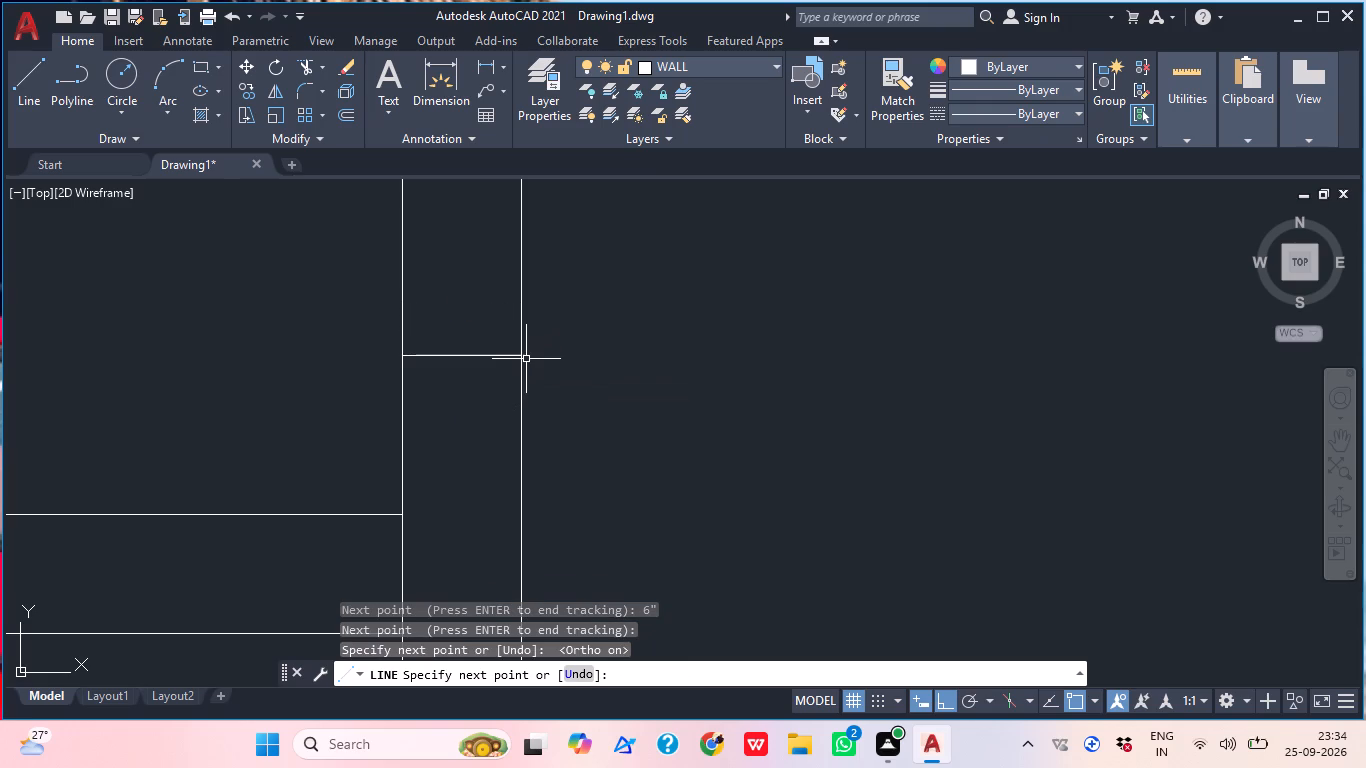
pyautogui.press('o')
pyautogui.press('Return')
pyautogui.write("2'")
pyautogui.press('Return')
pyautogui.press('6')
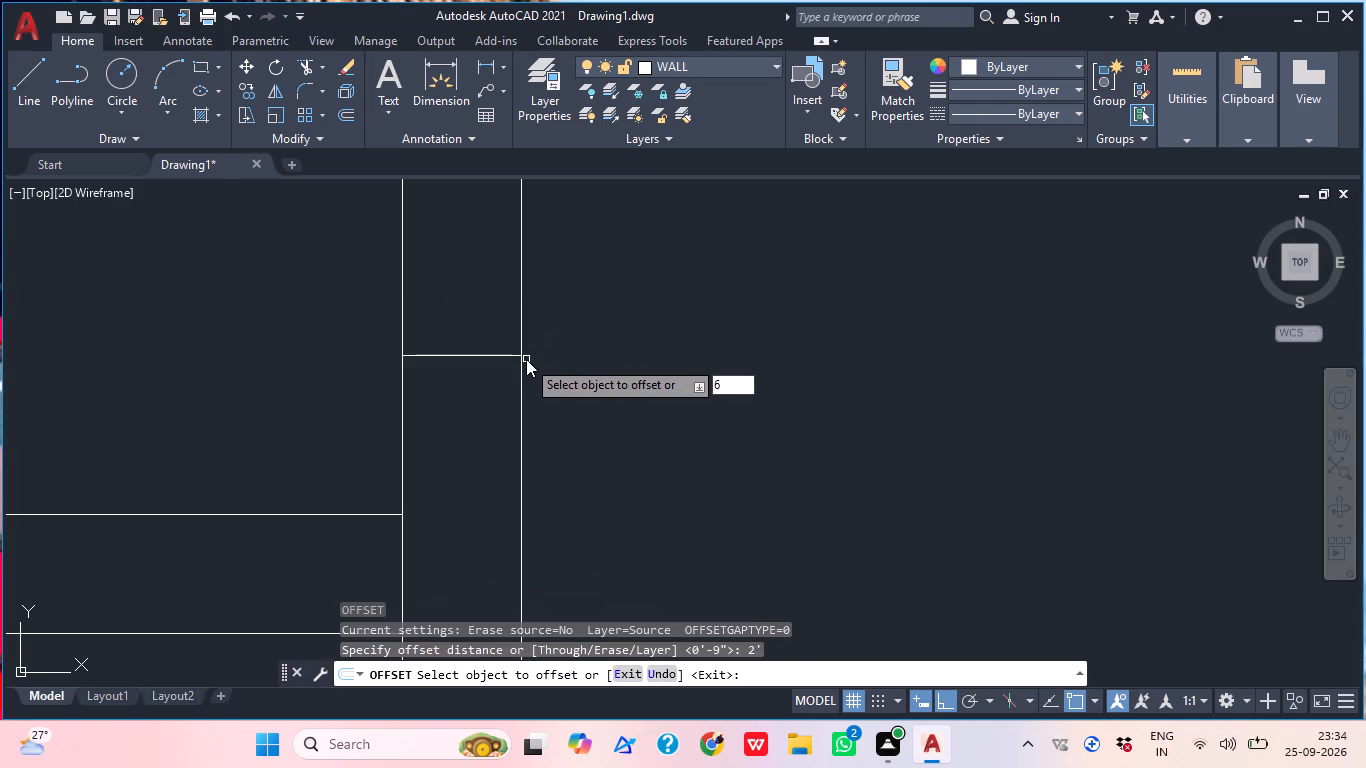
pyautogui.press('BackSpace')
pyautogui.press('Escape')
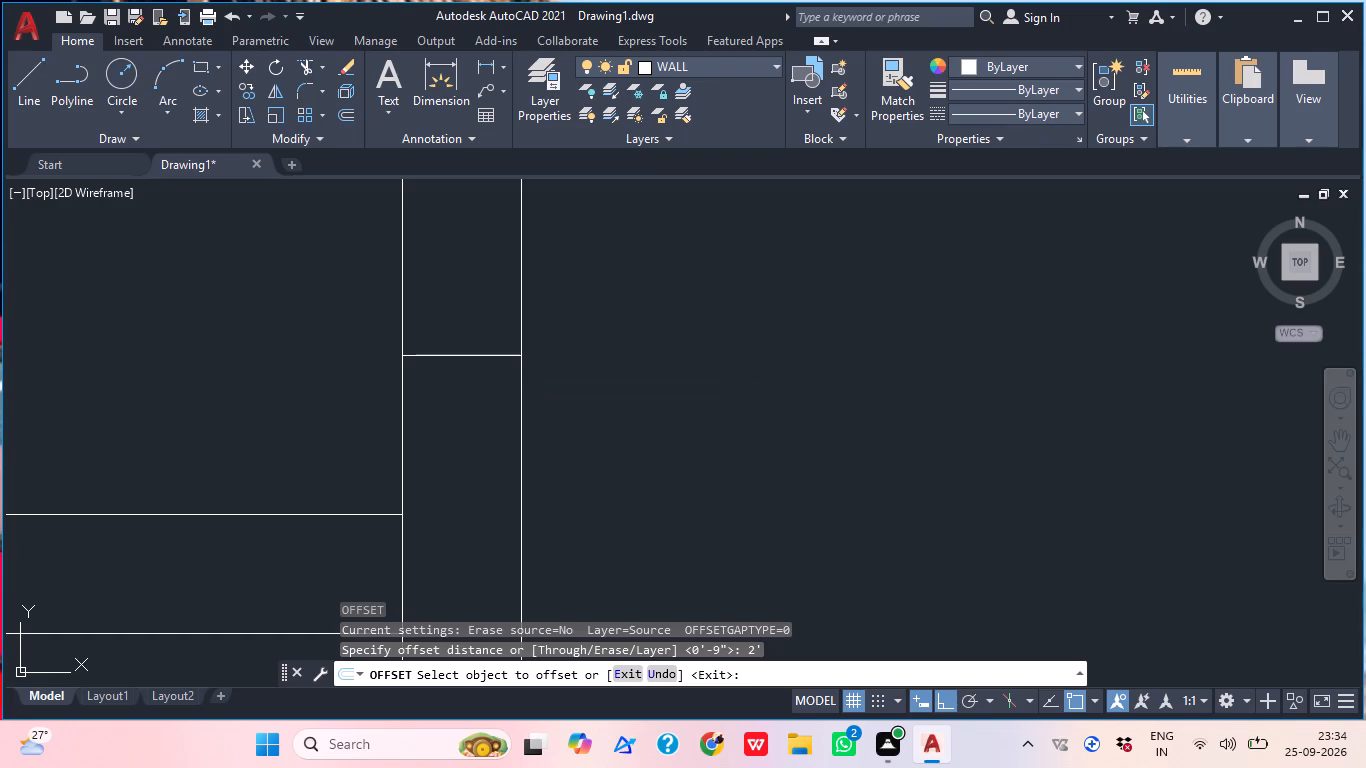
# Offset the short line across the partition's right-hand wall upward by 2'6" to mark the other side of an opening.
pyautogui.press('p')
pyautogui.press('BackSpace')
pyautogui.press('o')
pyautogui.press('Return')
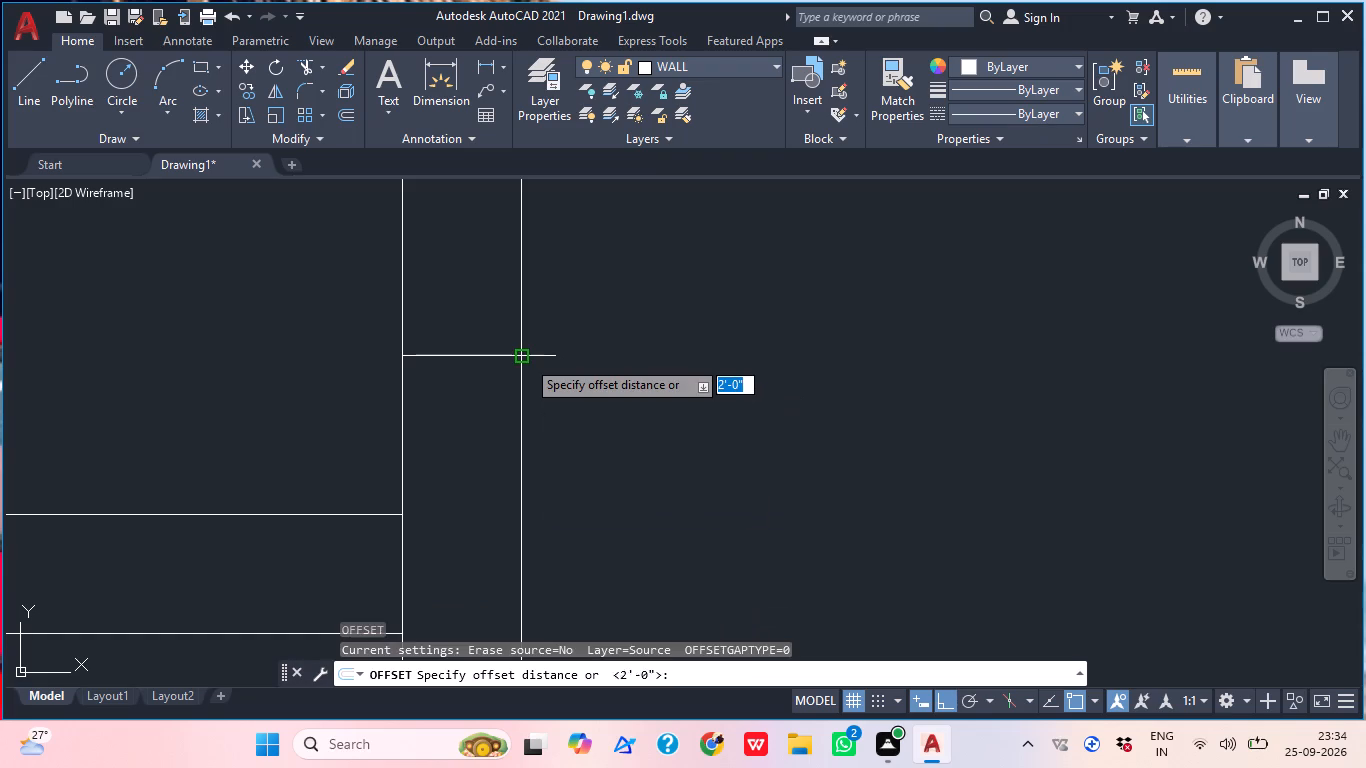
pyautogui.press('2')
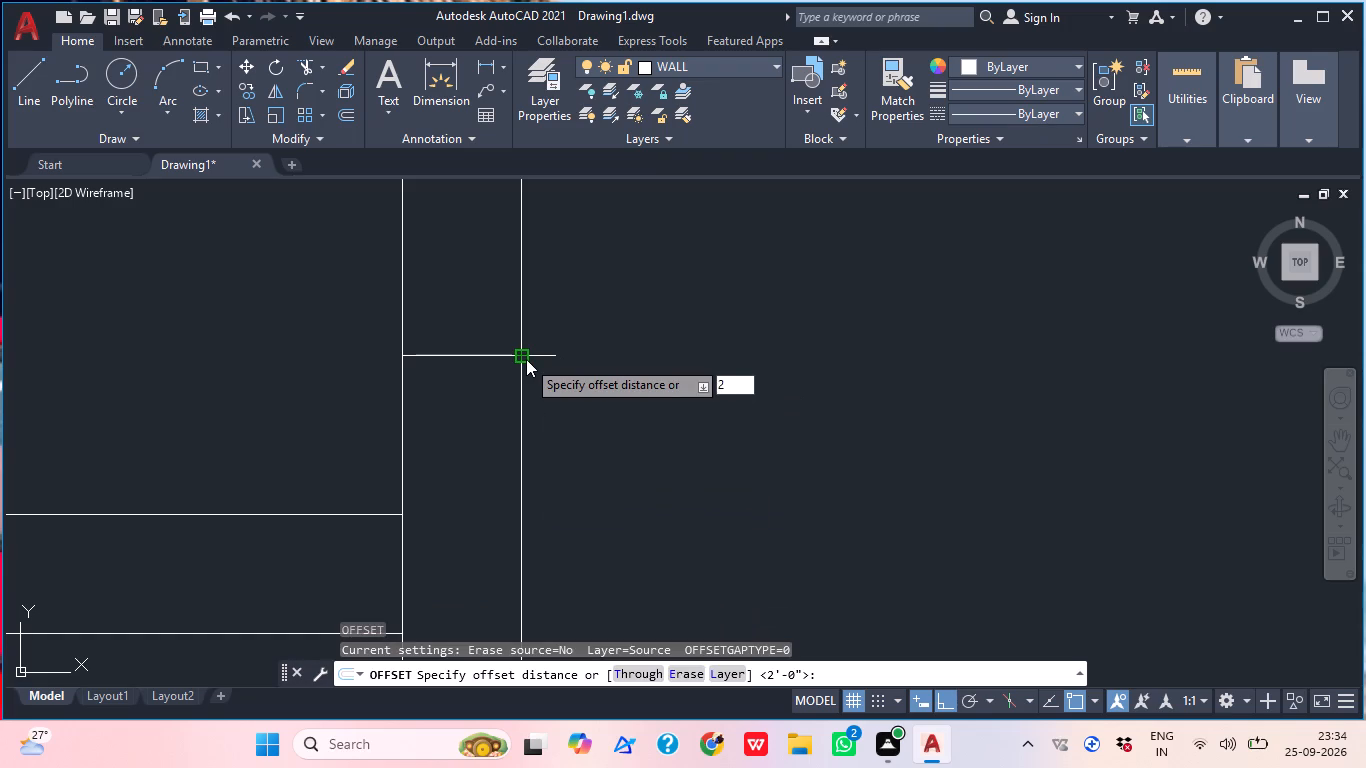
pyautogui.press("'")
pyautogui.press('6')
pyautogui.hotkey('shift', '"')
pyautogui.press('Return')
pyautogui.scroll(-2, 516, 375)
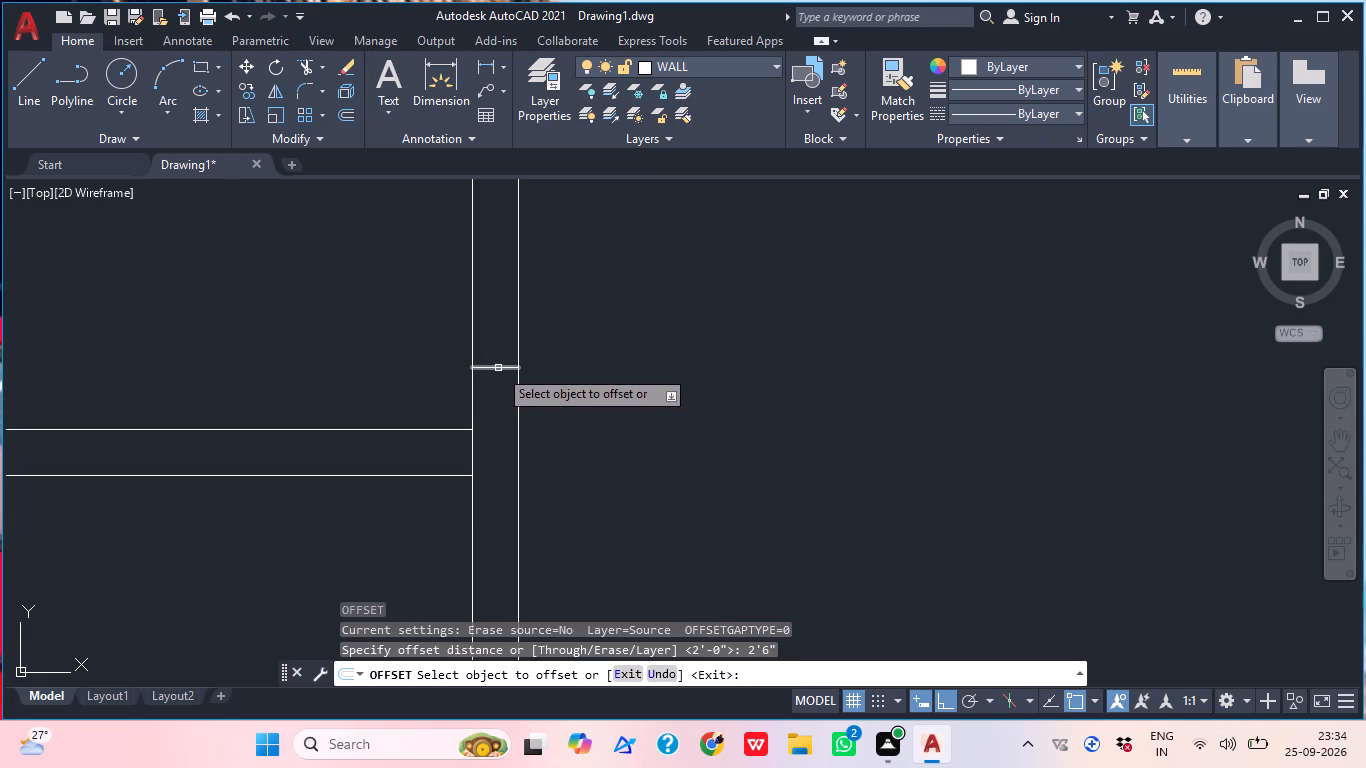
pyautogui.click(498, 369)
pyautogui.click(510, 323)
pyautogui.scroll(-2, 555, 316)
pyautogui.moveTo(555, 330); pyautogui.dragTo(520, 393, button='middle')
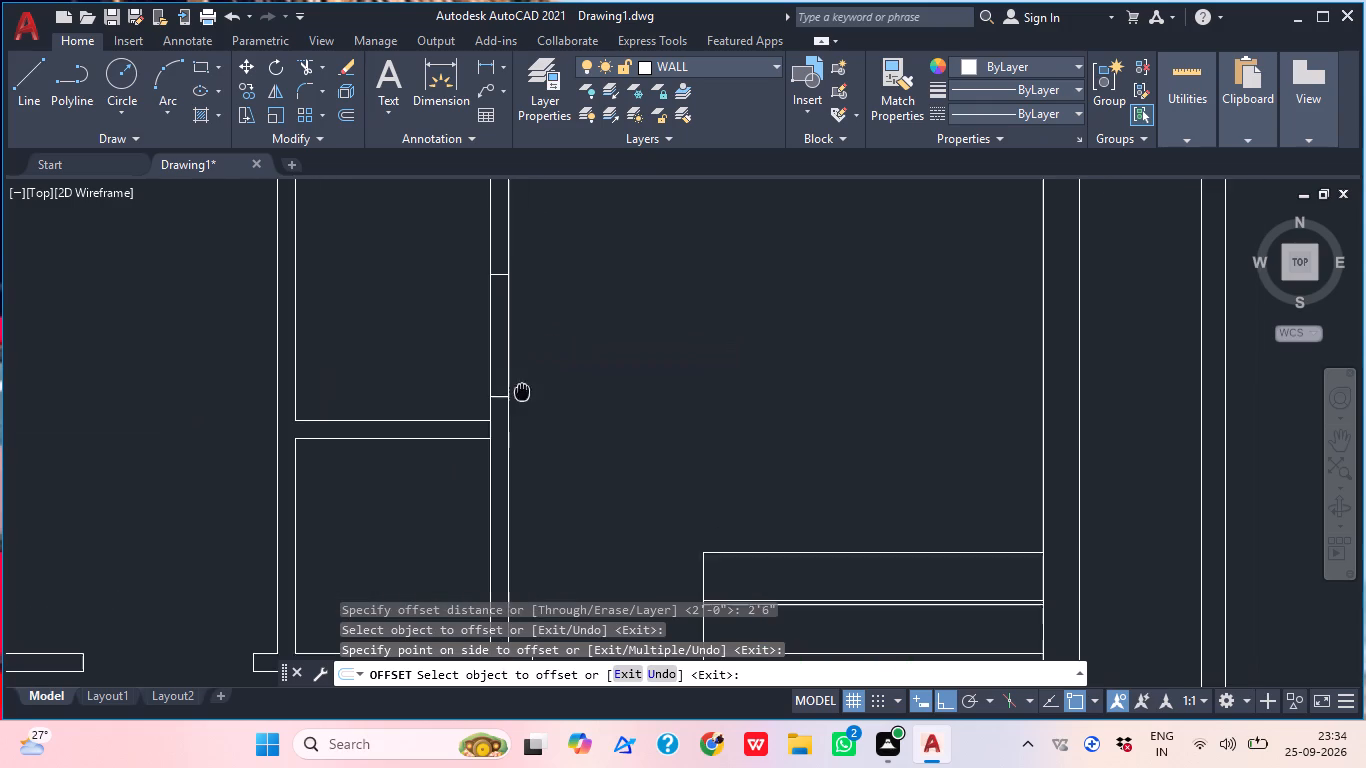
pyautogui.moveTo(520, 393); pyautogui.dragTo(519, 395, button='middle')
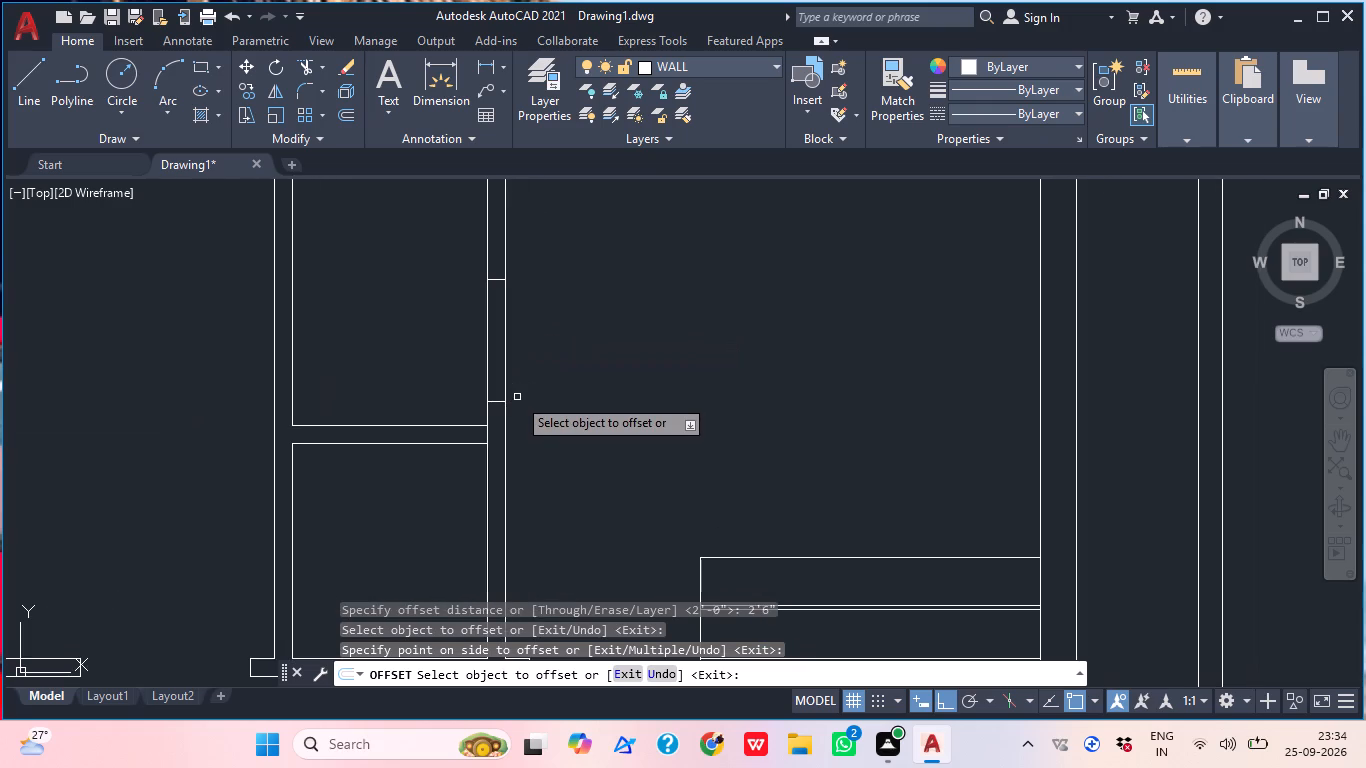
pyautogui.press('Escape')
# Trim both vertical wall lines between the two short cross lines to open a gap in the partition's right-hand wall.
pyautogui.write('TR')
pyautogui.press('space')
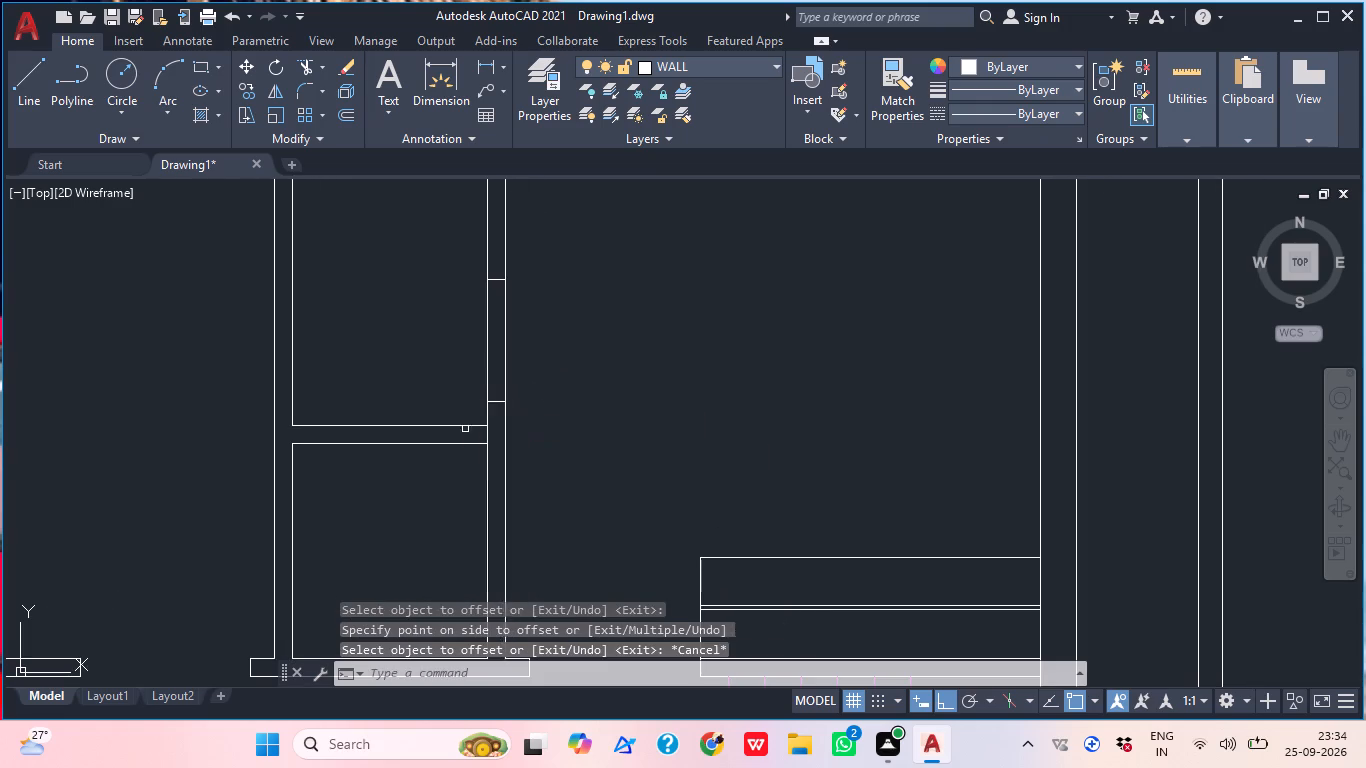
pyautogui.click(468, 365)
pyautogui.click(530, 374)
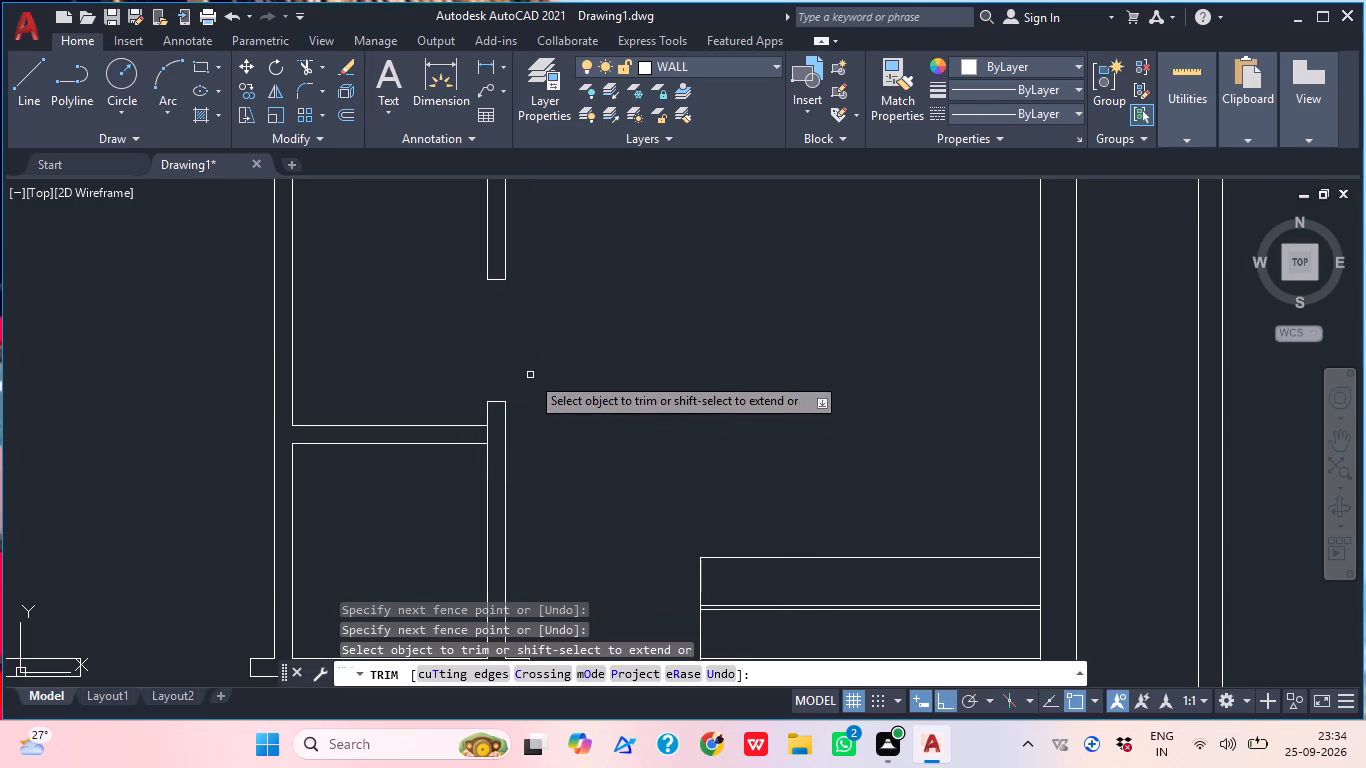
pyautogui.press('Escape')
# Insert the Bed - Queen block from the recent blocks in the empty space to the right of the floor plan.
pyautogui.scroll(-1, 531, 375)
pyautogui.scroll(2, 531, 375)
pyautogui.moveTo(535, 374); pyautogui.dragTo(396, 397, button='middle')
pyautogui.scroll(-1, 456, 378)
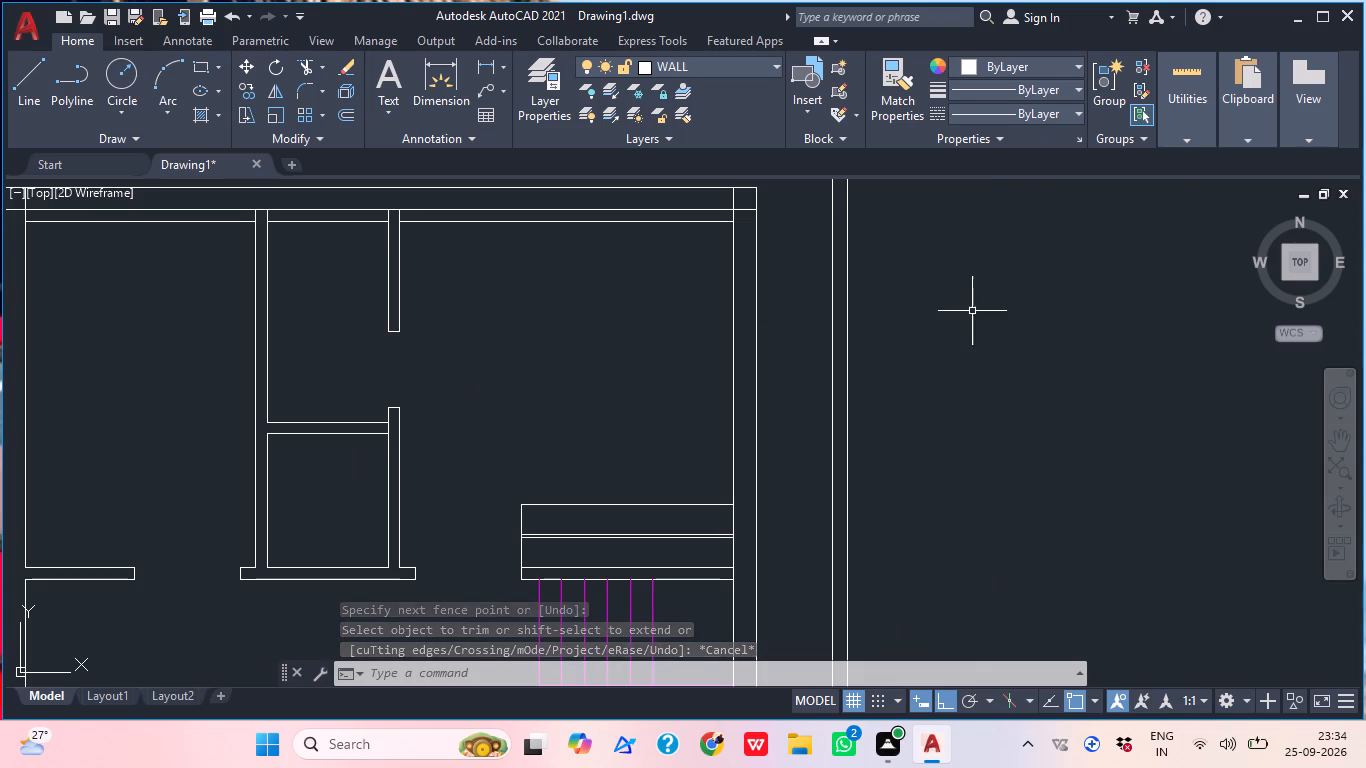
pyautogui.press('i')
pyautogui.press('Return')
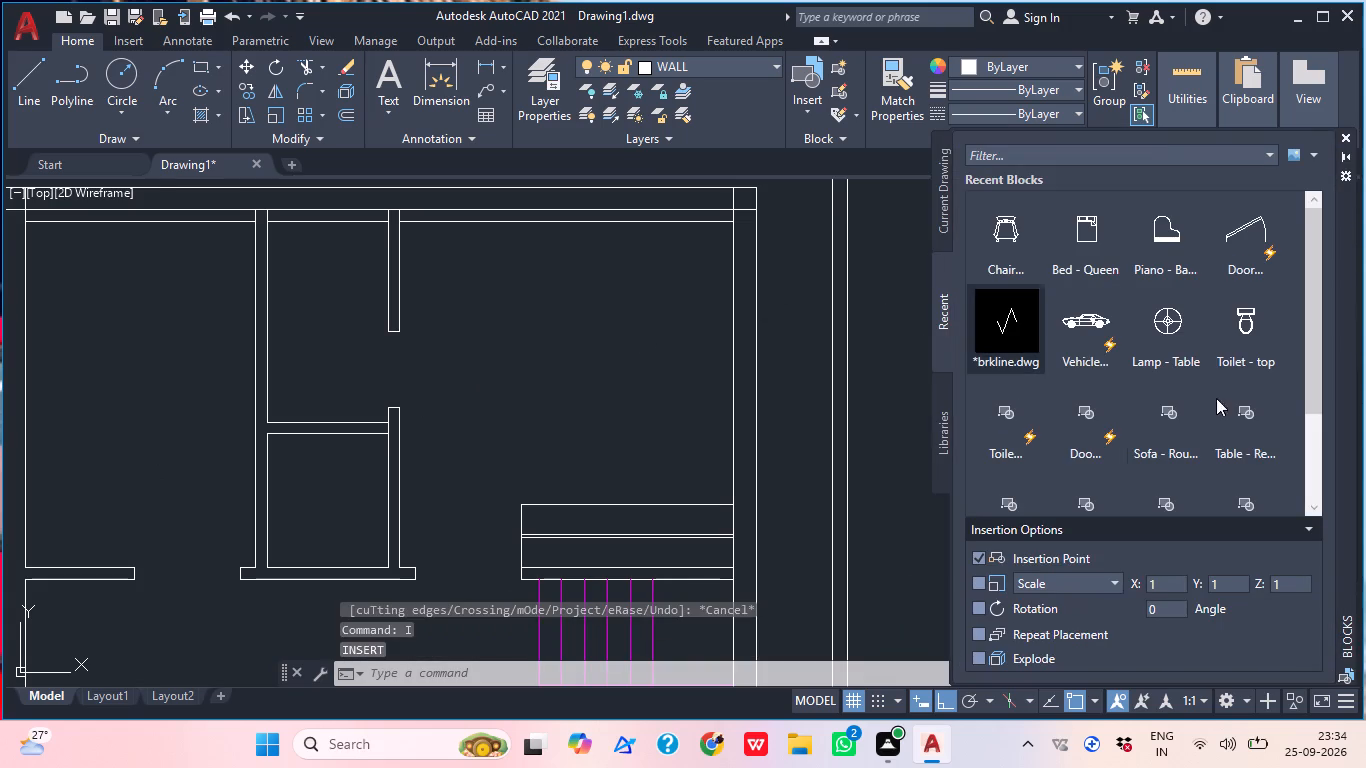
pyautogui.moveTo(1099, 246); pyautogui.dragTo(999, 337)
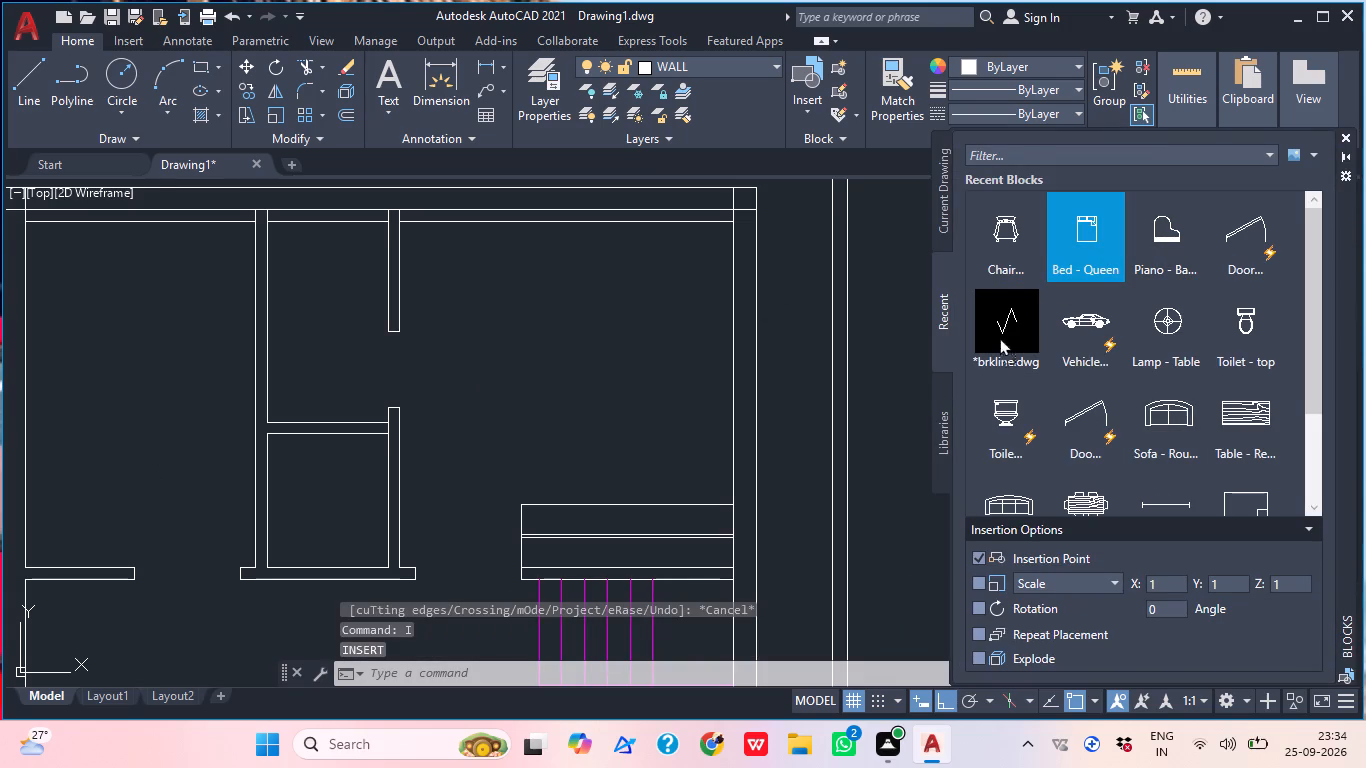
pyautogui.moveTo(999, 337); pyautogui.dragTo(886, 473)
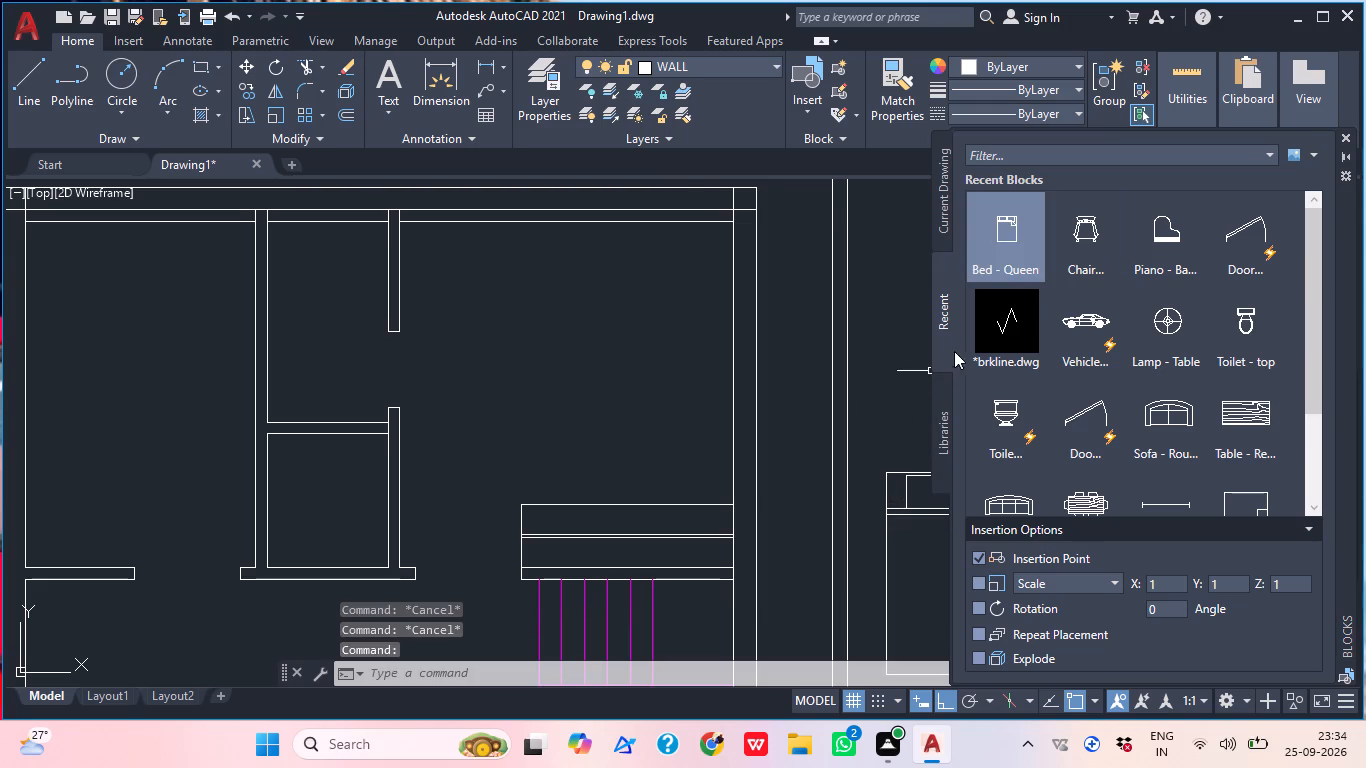
# Make TEXT the current layer.
pyautogui.click(779, 64)
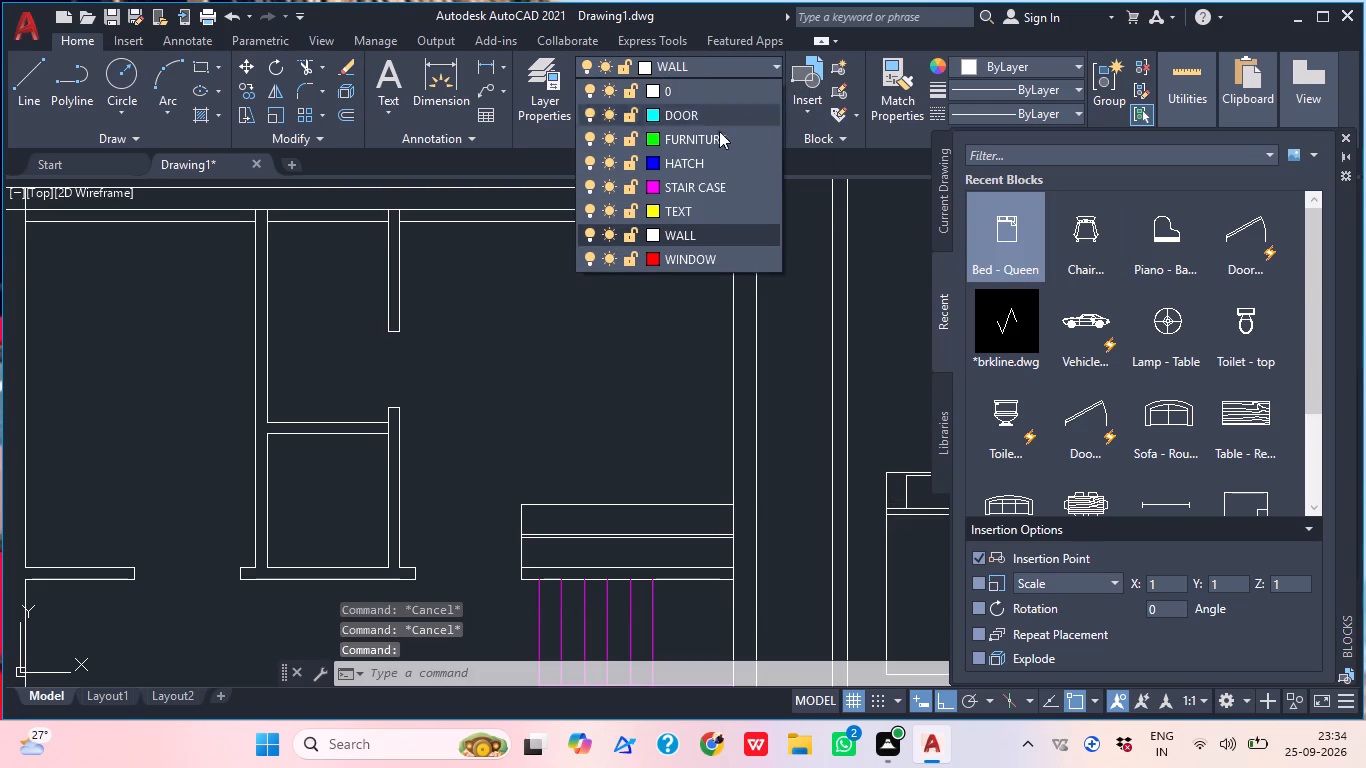
pyautogui.click(686, 206)
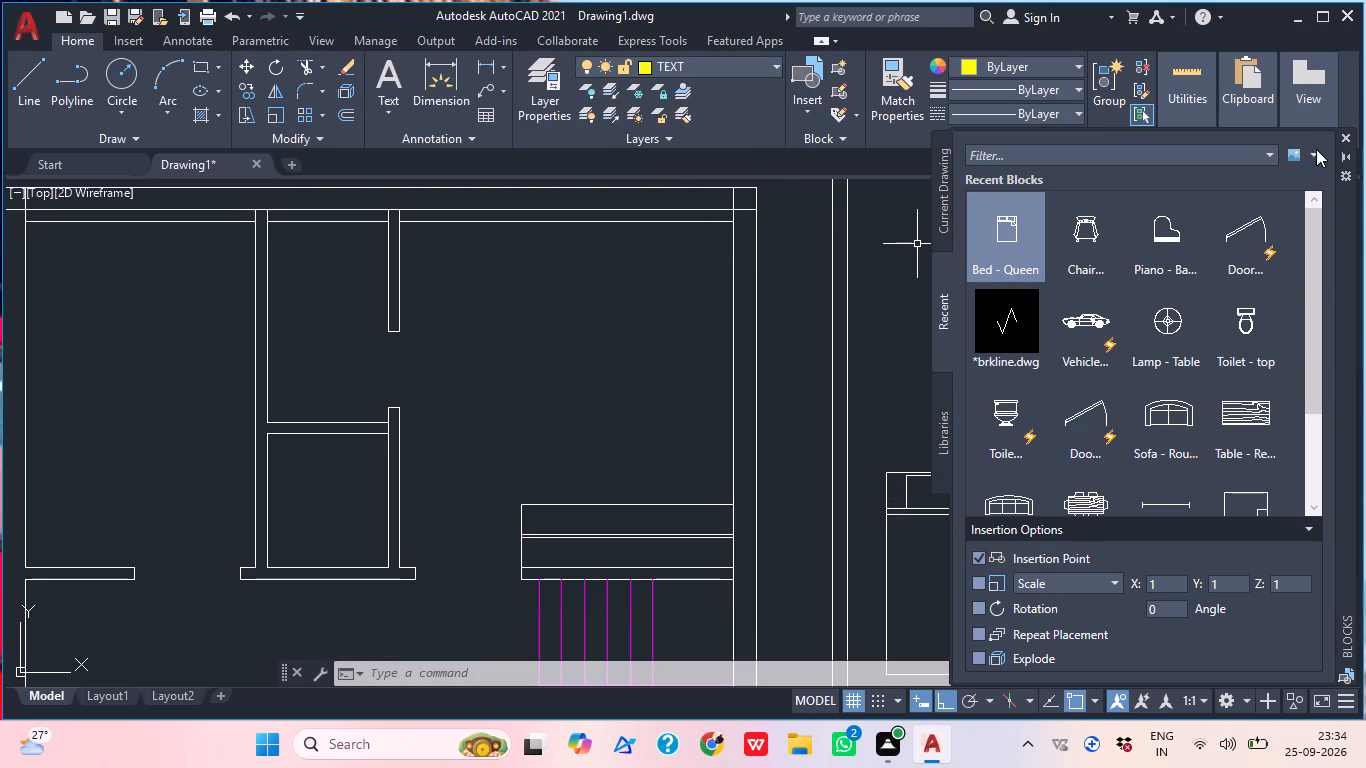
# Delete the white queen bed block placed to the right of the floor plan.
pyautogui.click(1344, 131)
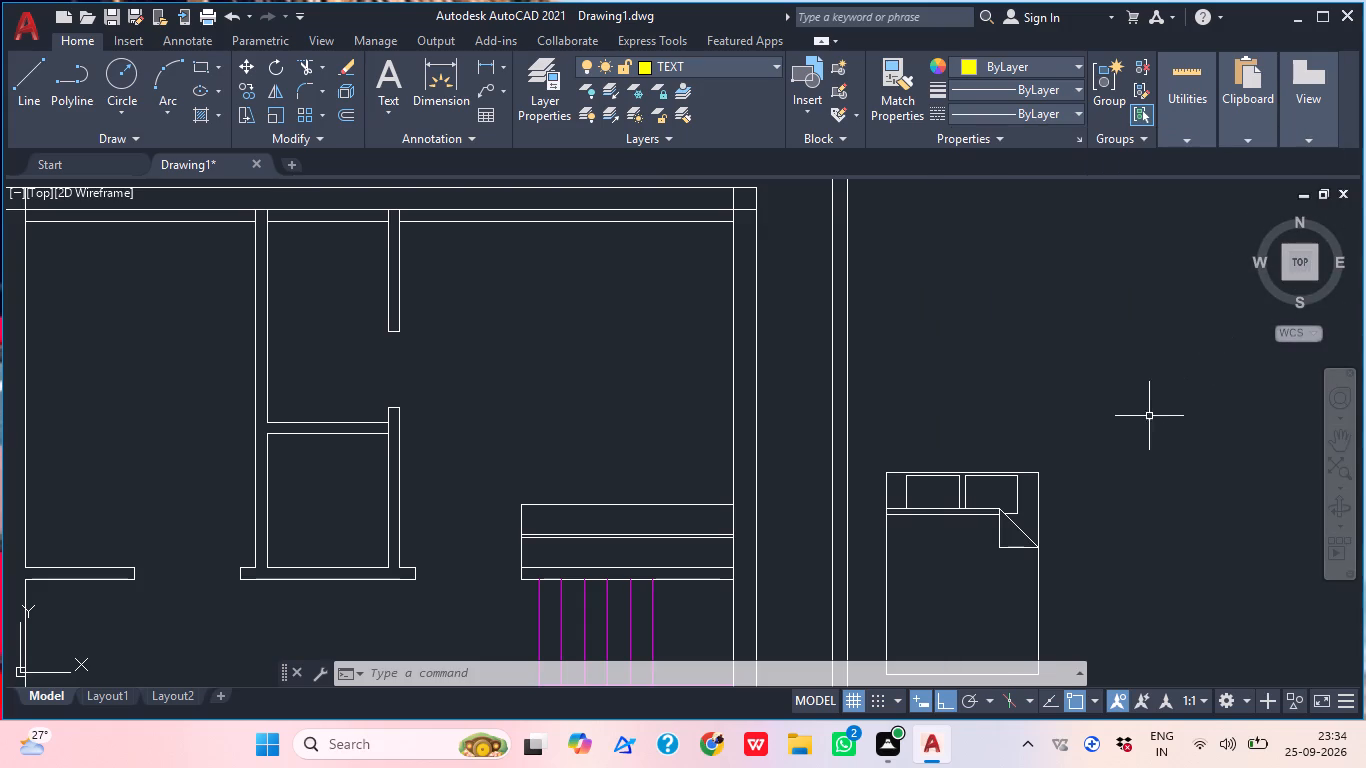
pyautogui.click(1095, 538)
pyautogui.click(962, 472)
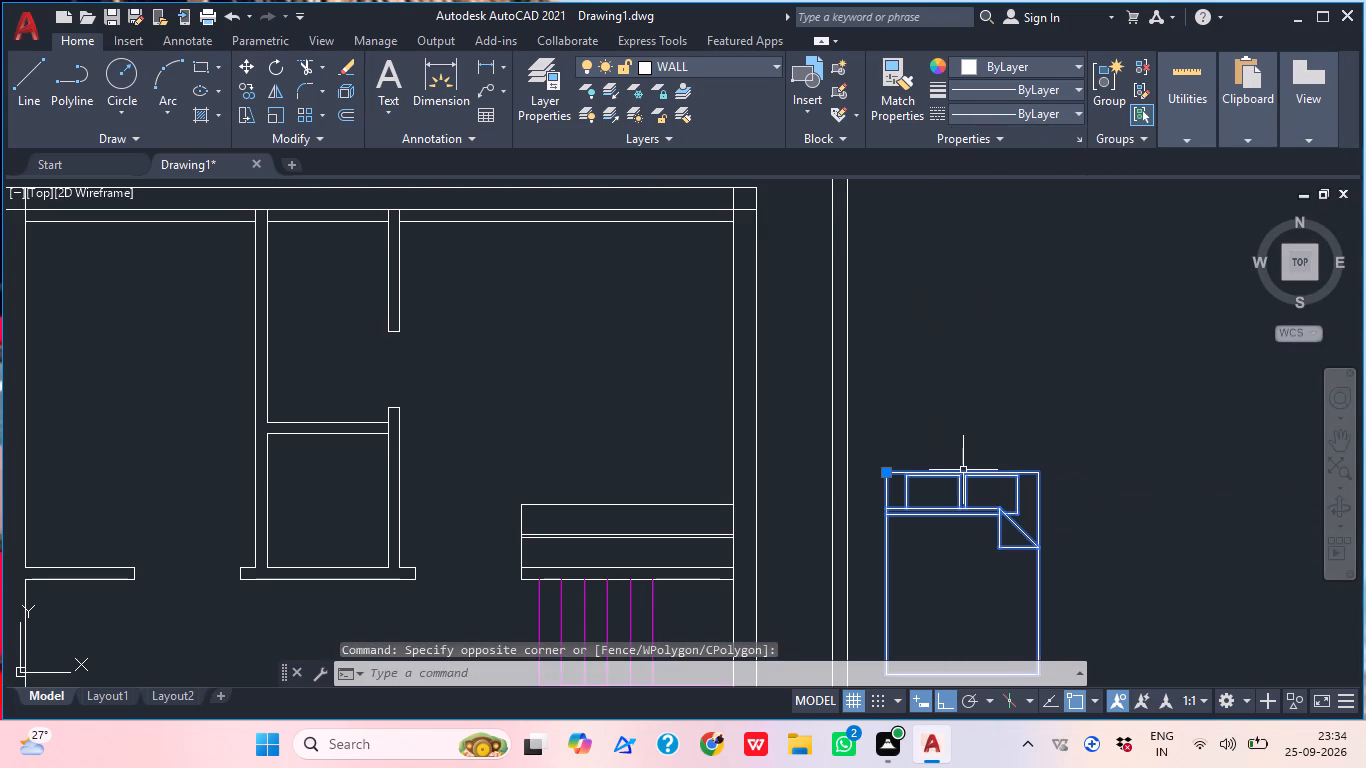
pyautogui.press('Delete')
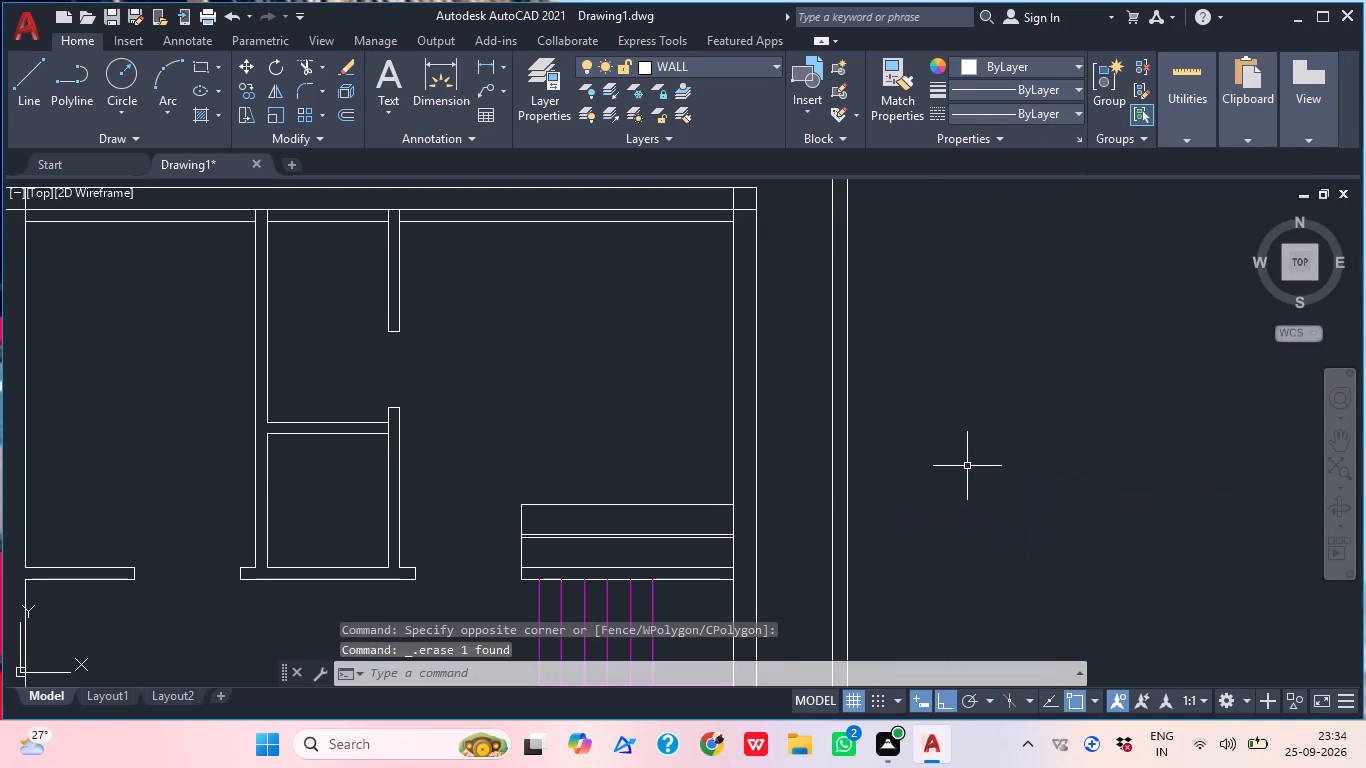
# Insert the Bed - Queen block on the TEXT layer in the empty space to the right of the floor plan.
pyautogui.press('i')
pyautogui.press('Return')
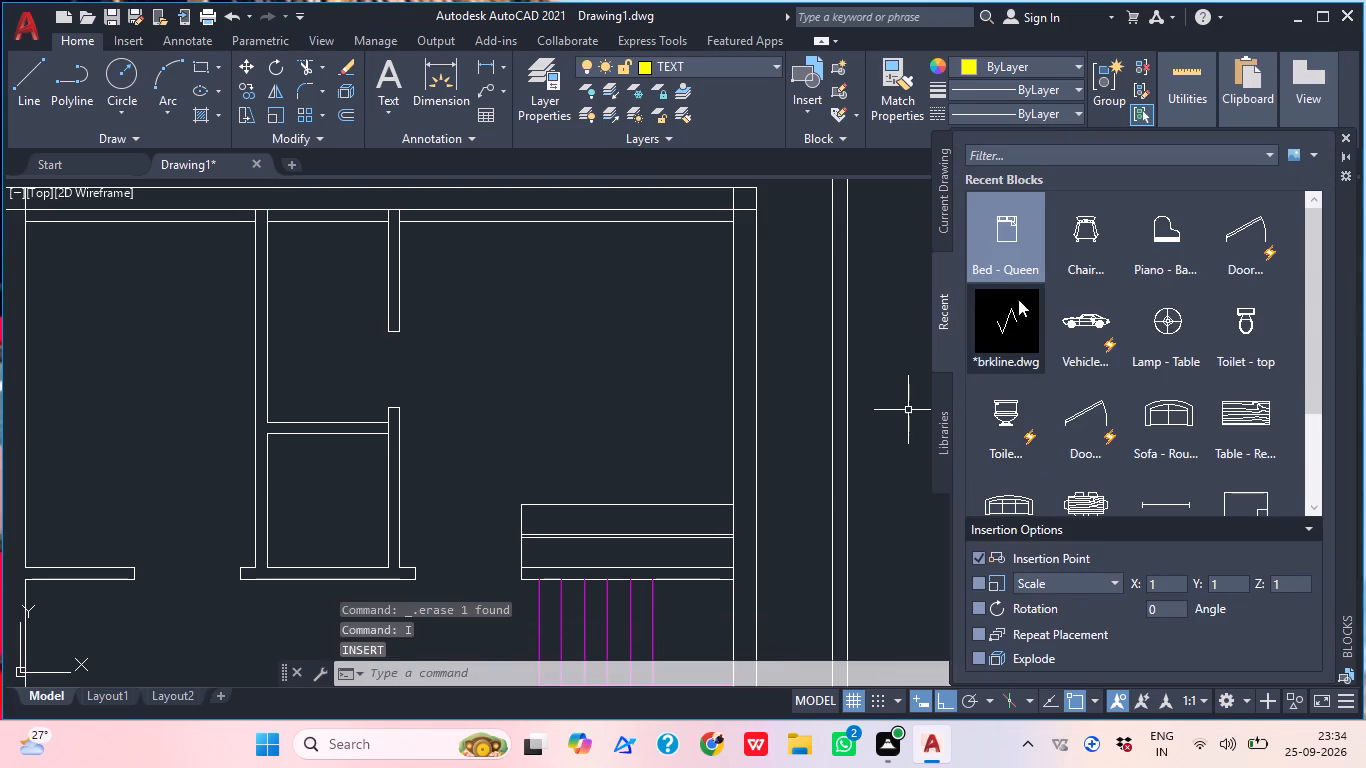
pyautogui.moveTo(1008, 236); pyautogui.dragTo(882, 535)
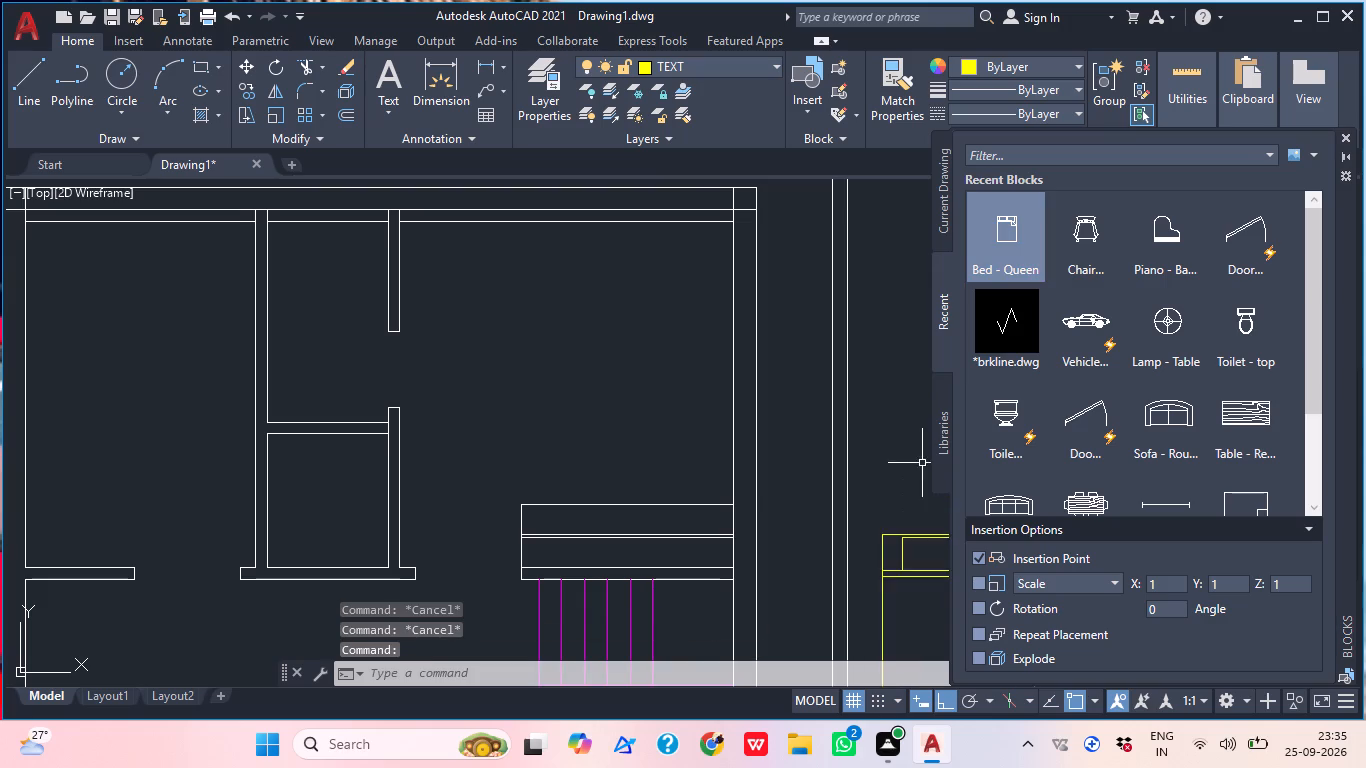
pyautogui.scroll(-1, 927, 446)
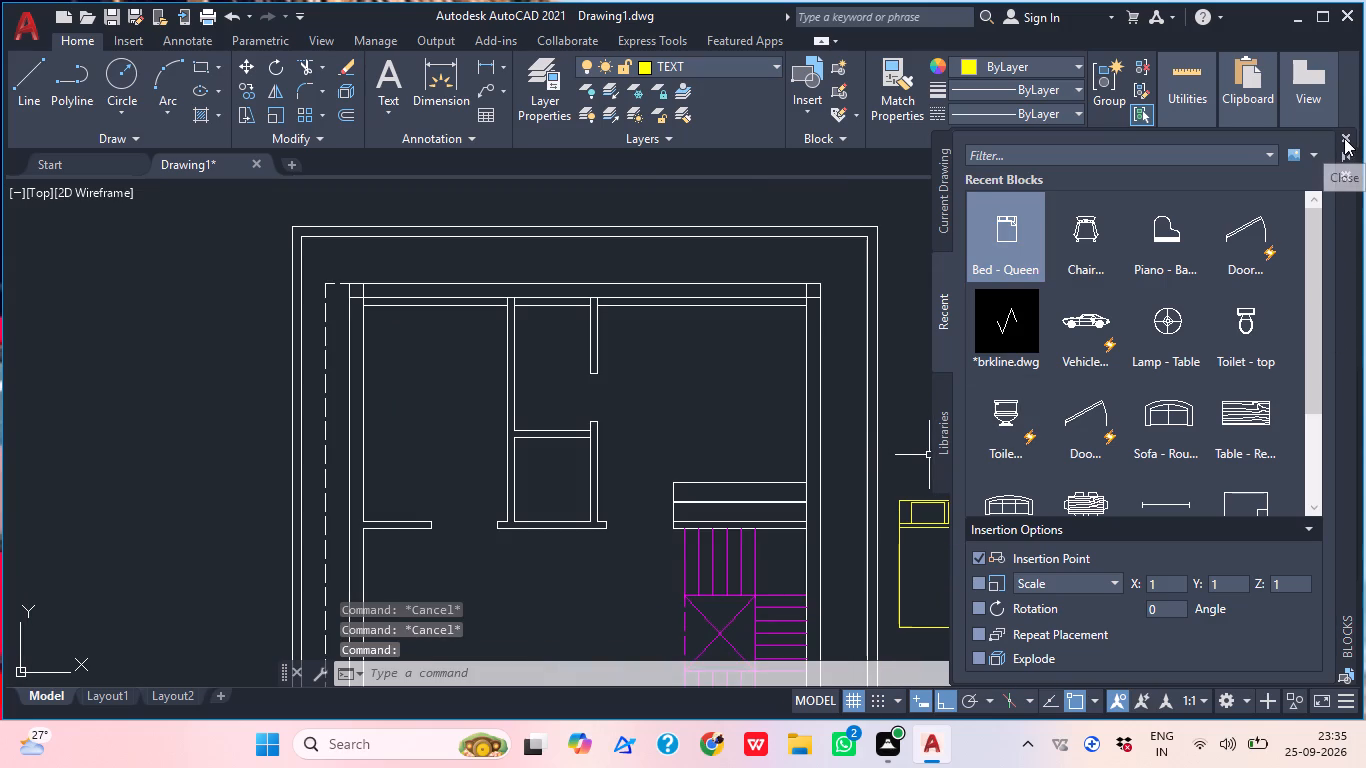
# Move the queen bed by its headboard midpoint, with Ortho off, into the upper-right room just below the top wall.
pyautogui.click(1344, 138)
pyautogui.scroll(-4, 1089, 361)
pyautogui.scroll(2, 1034, 444)
pyautogui.click(990, 507)
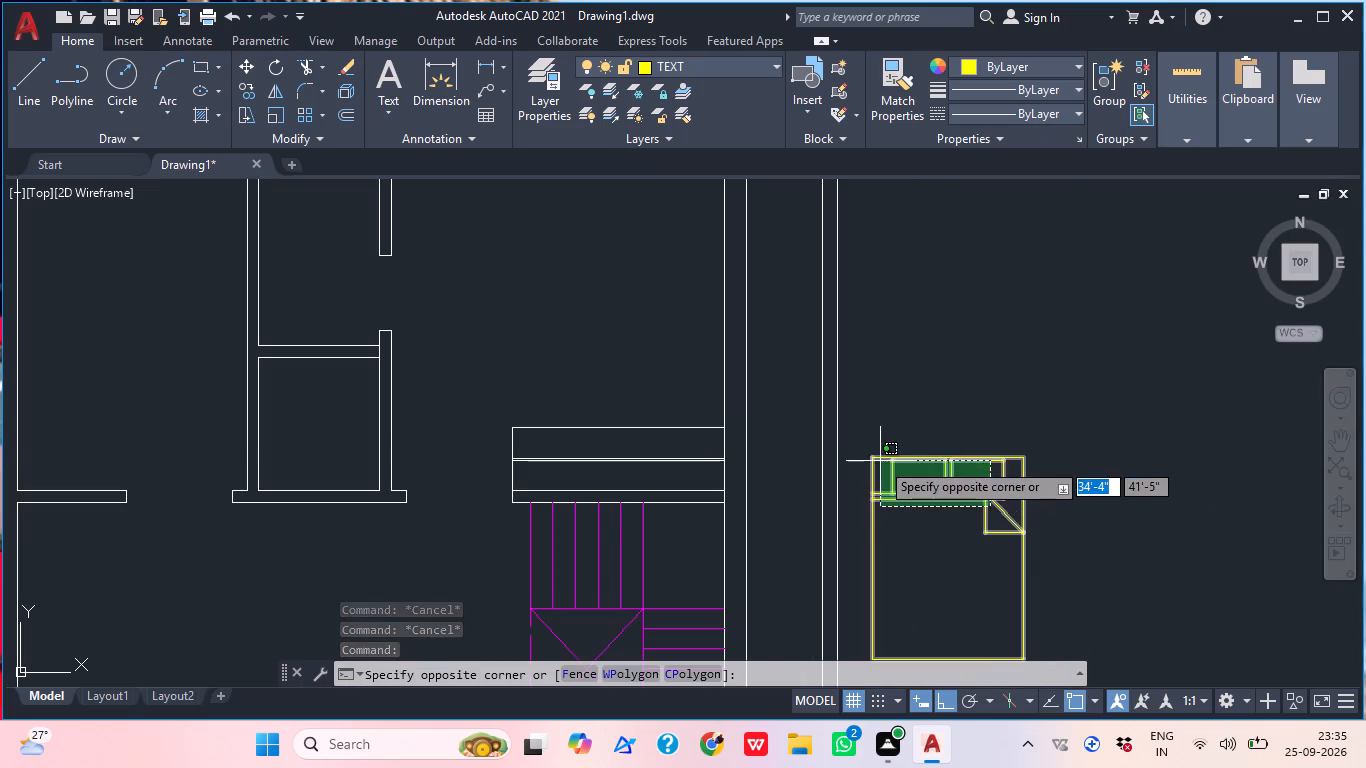
pyautogui.click(879, 461)
pyautogui.write('M')
pyautogui.press('space')
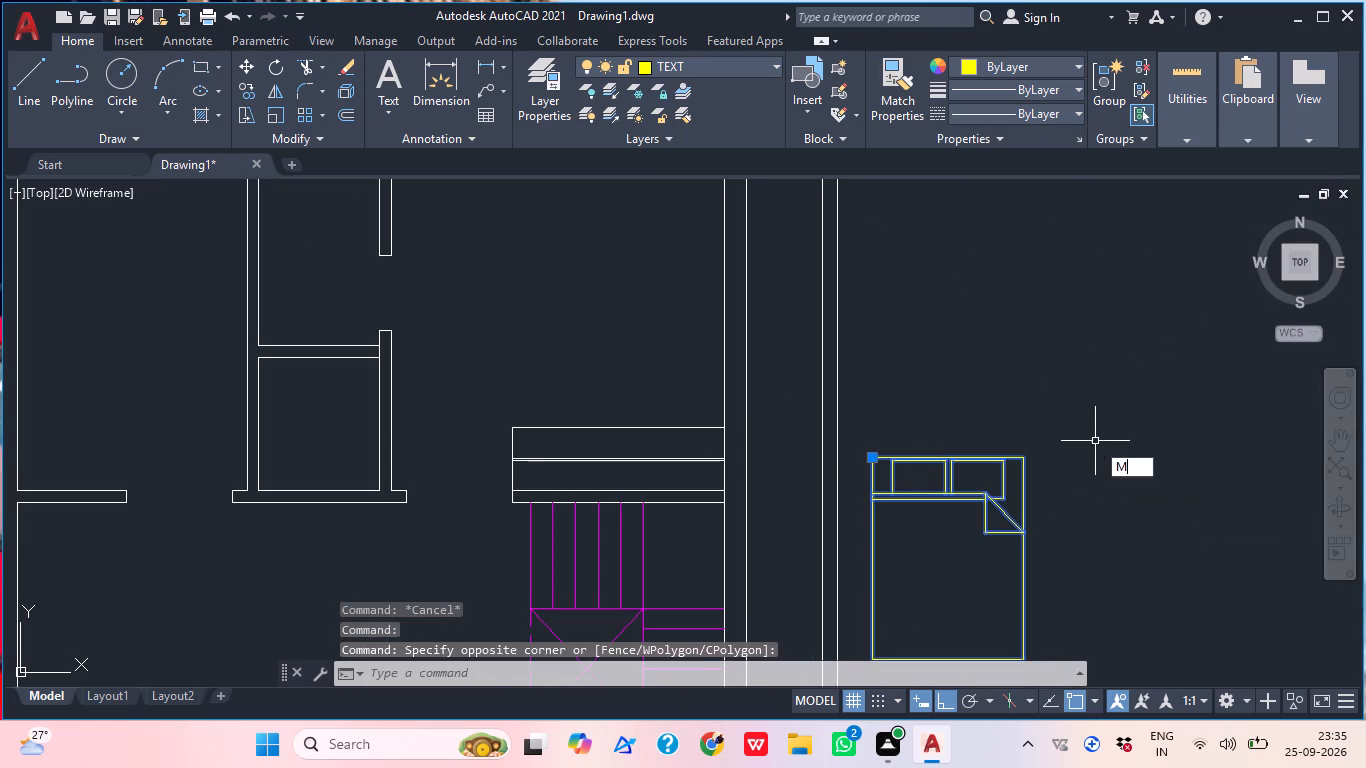
pyautogui.scroll(2, 934, 439)
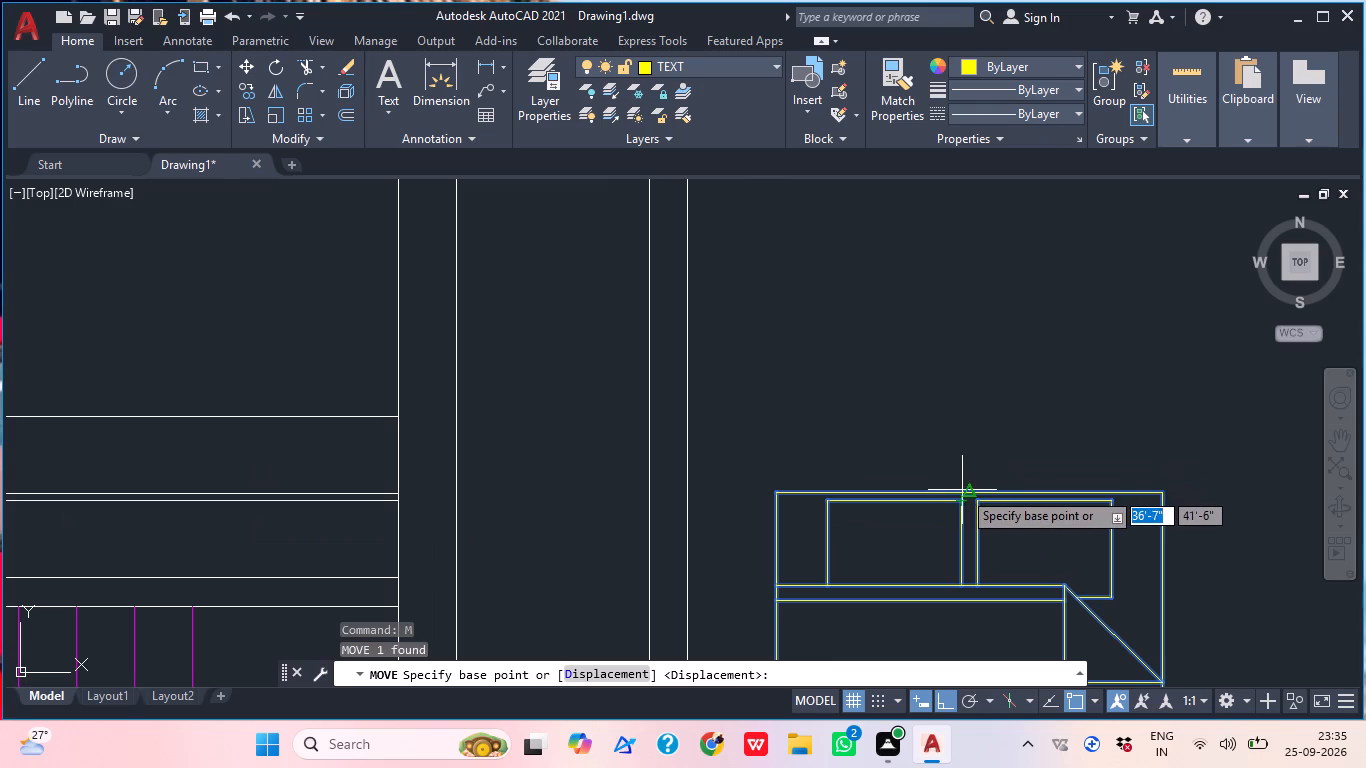
pyautogui.click(964, 490)
pyautogui.scroll(-3, 971, 484)
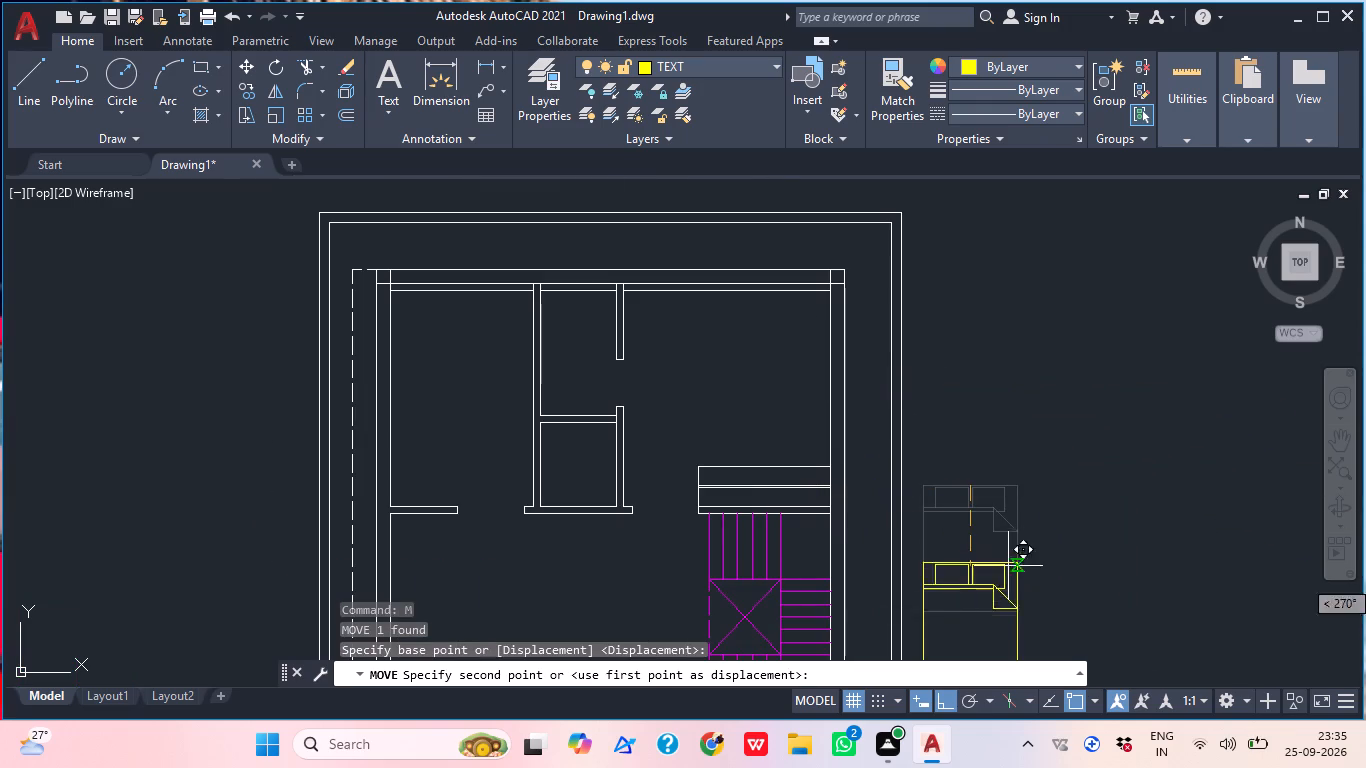
pyautogui.click(950, 702)
pyautogui.scroll(3, 736, 323)
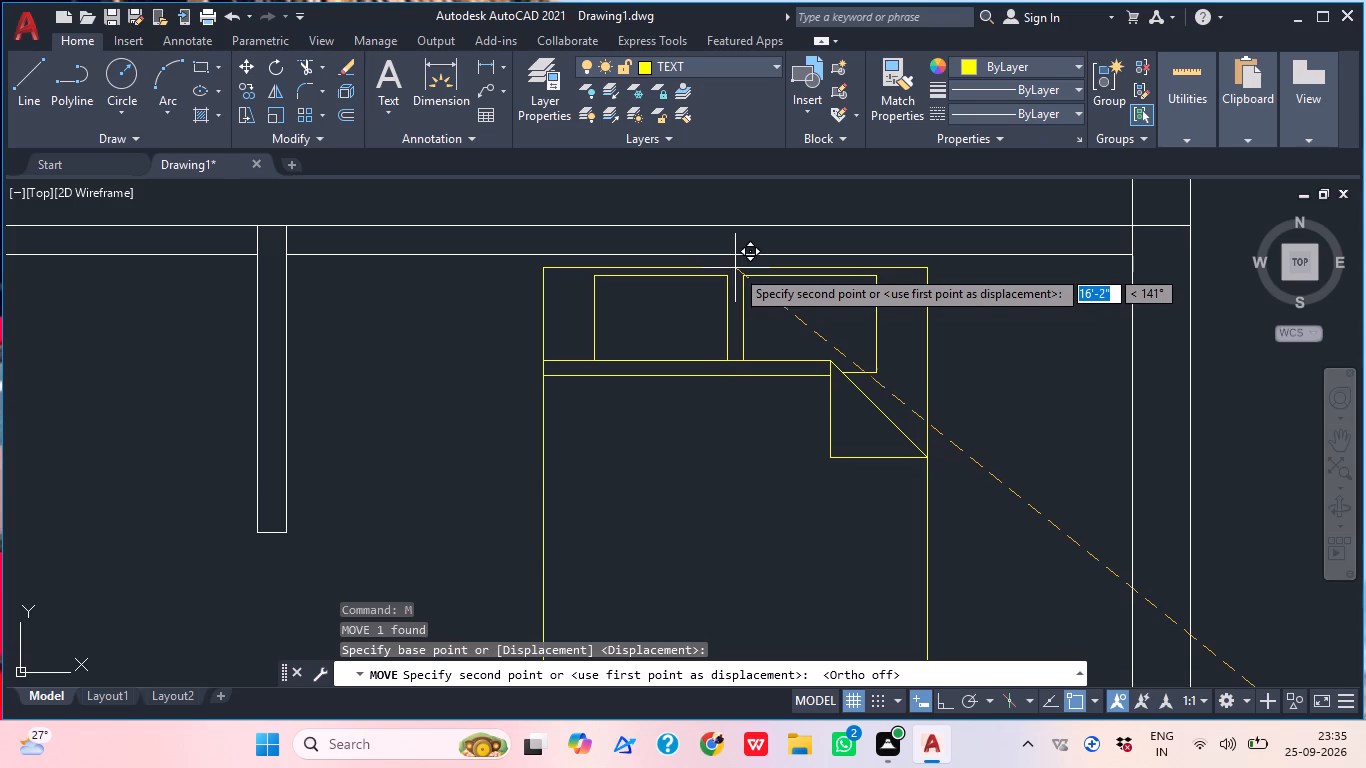
pyautogui.click(735, 267)
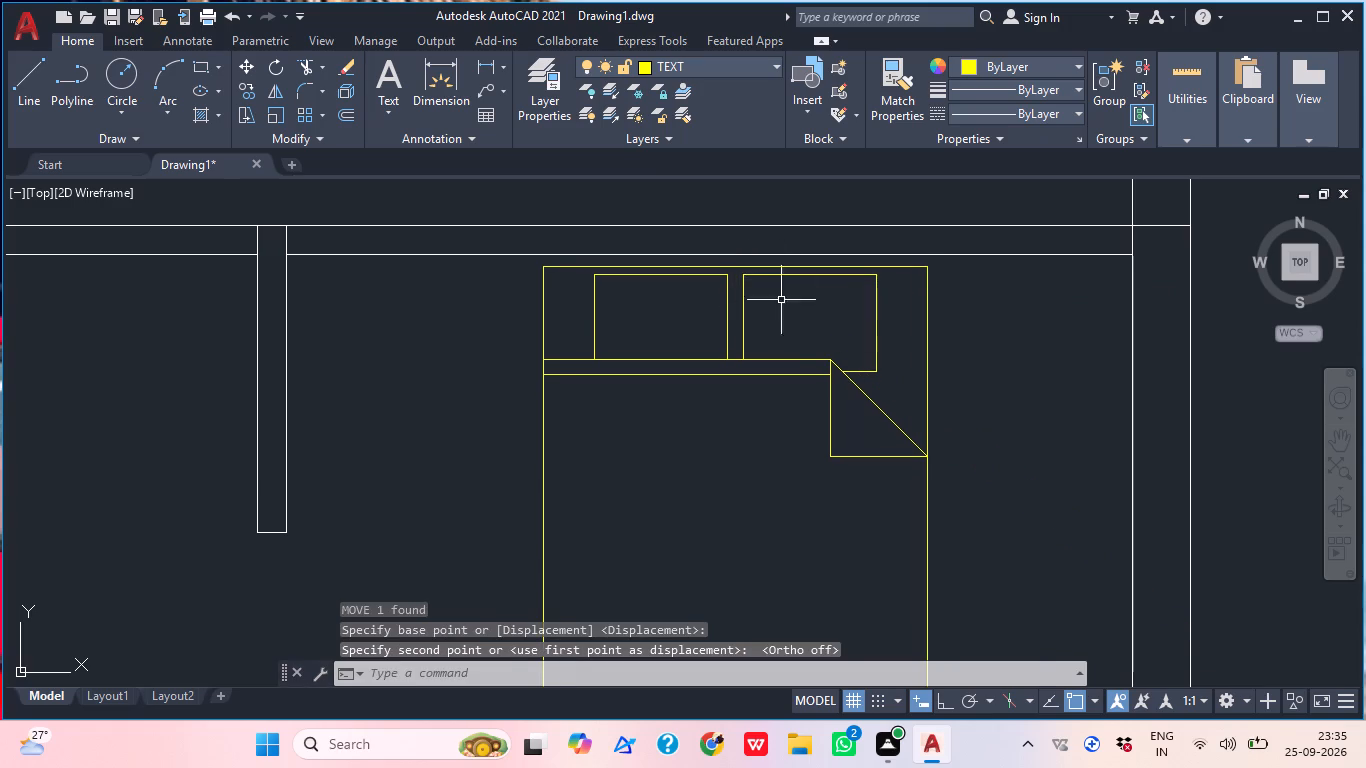
# Change the queen bed block in the upper-right room to the FURNITURE layer.
pyautogui.scroll(-1, 790, 293)
pyautogui.moveTo(833, 348); pyautogui.dragTo(804, 408, button='middle')
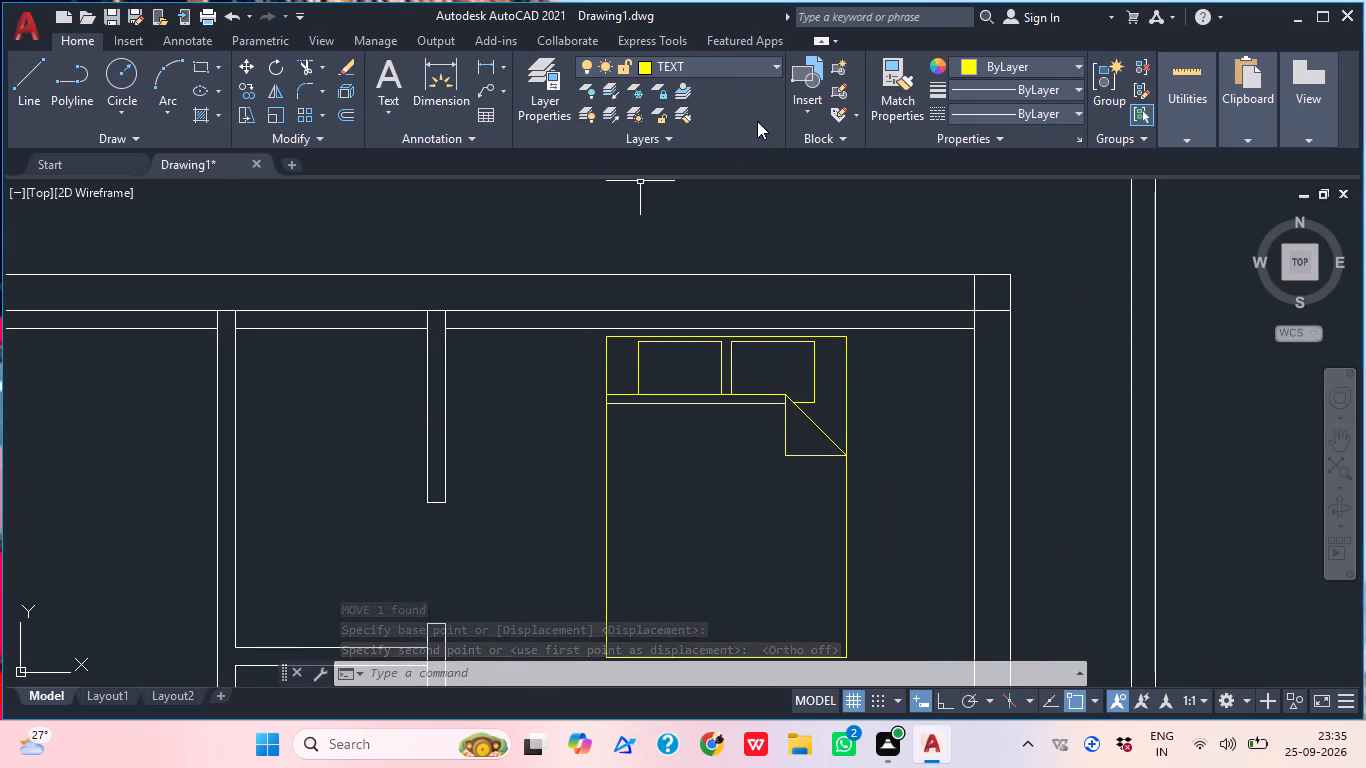
pyautogui.click(757, 73)
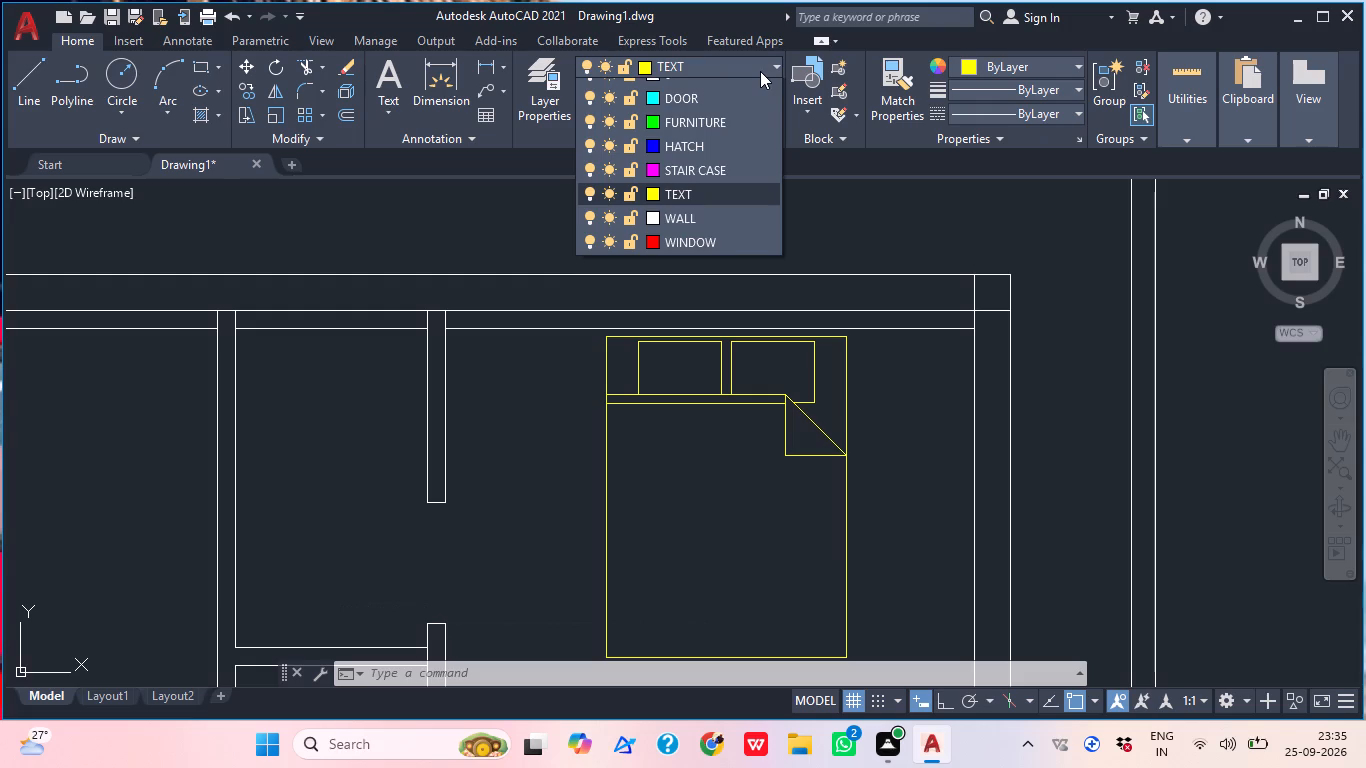
pyautogui.click(774, 417)
pyautogui.click(845, 440)
pyautogui.click(744, 361)
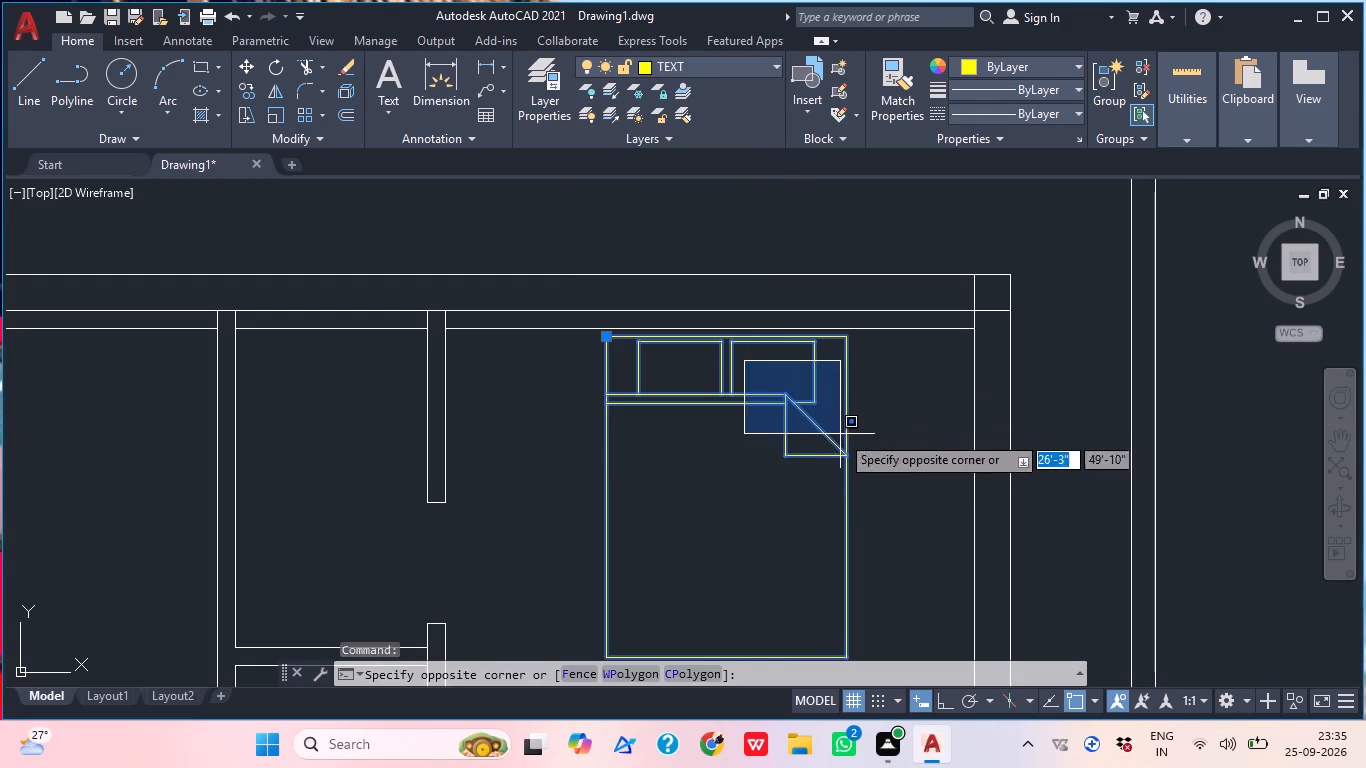
pyautogui.click(856, 465)
pyautogui.click(869, 484)
pyautogui.click(770, 369)
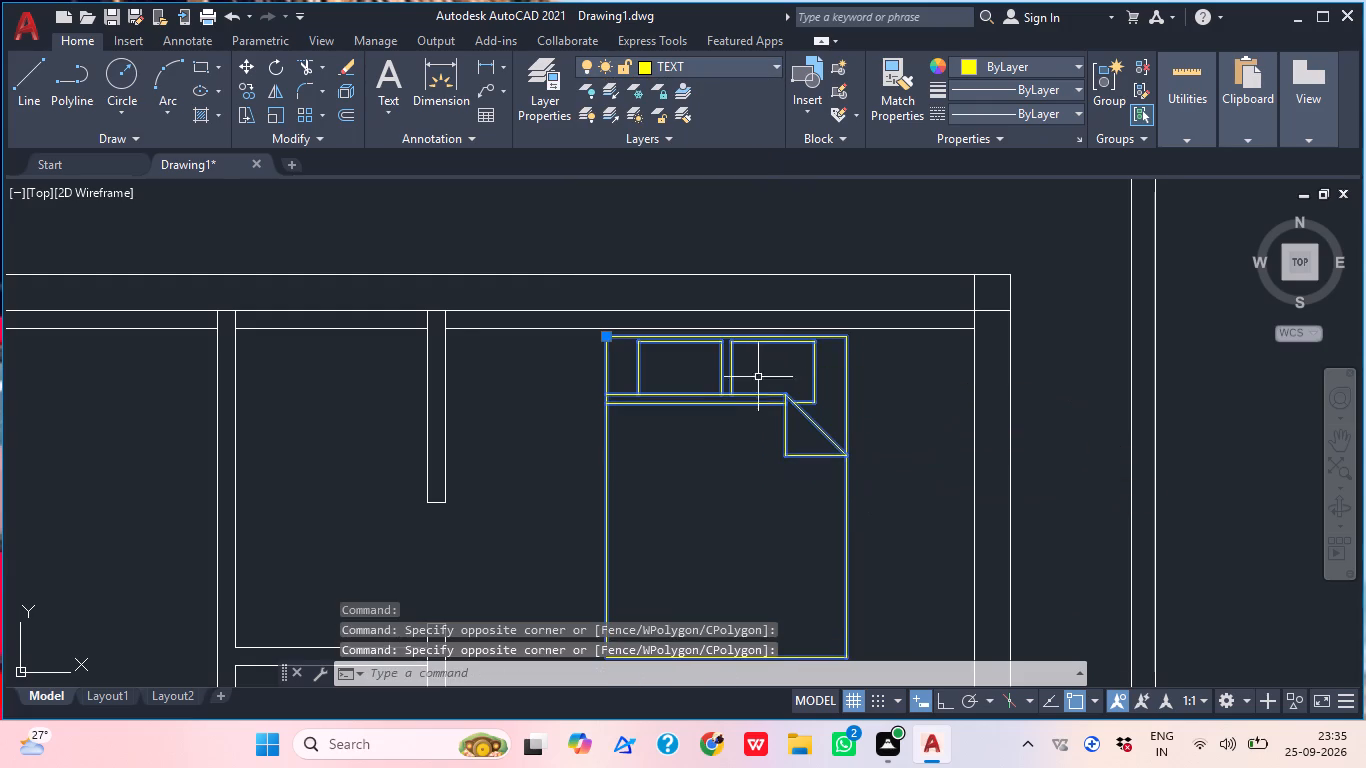
pyautogui.click(753, 59)
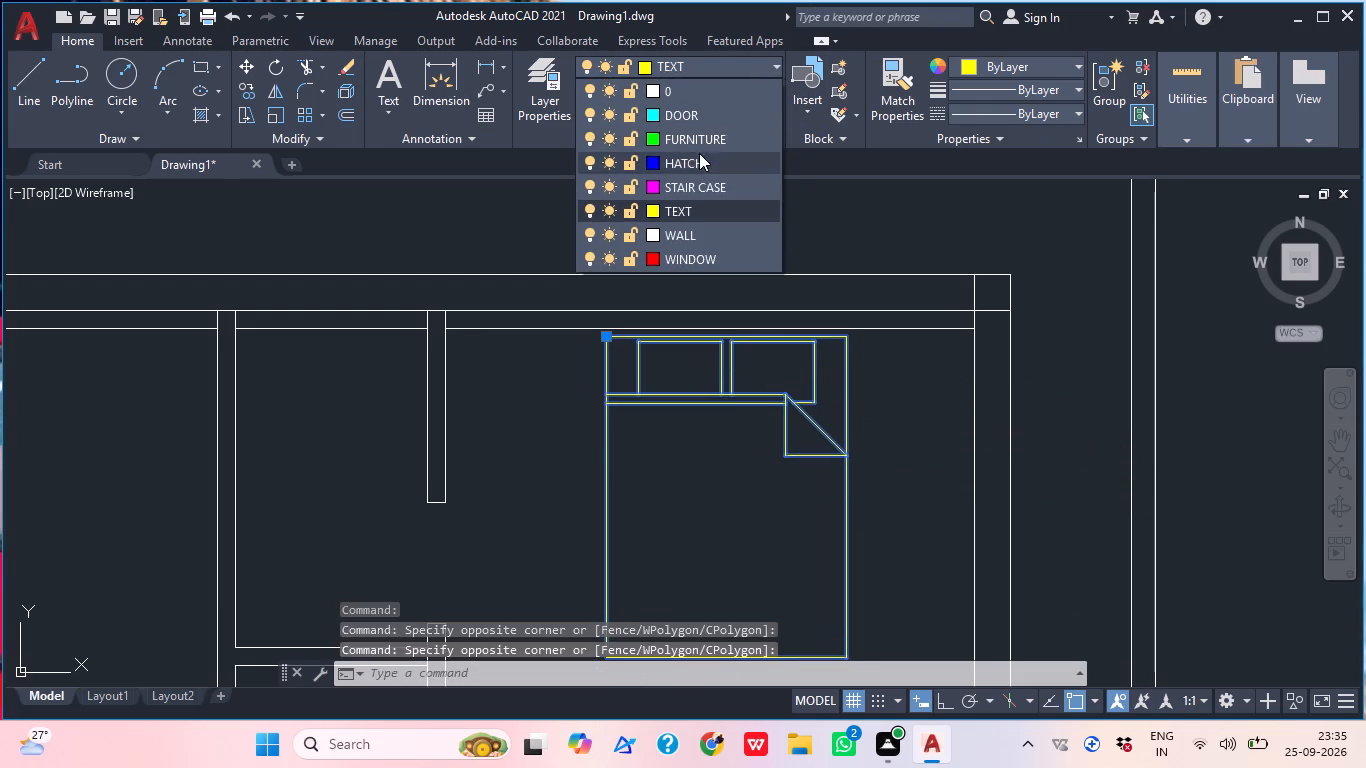
pyautogui.click(695, 142)
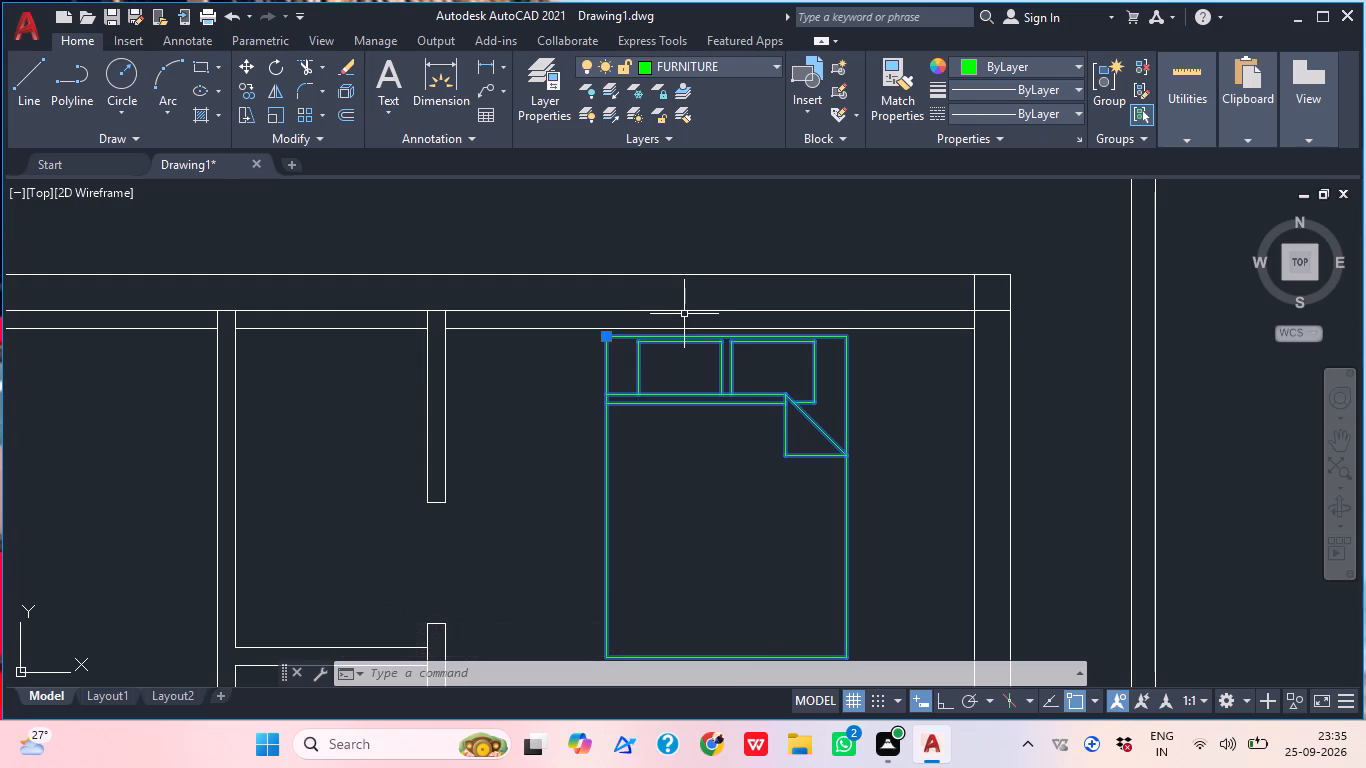
pyautogui.press('Escape')
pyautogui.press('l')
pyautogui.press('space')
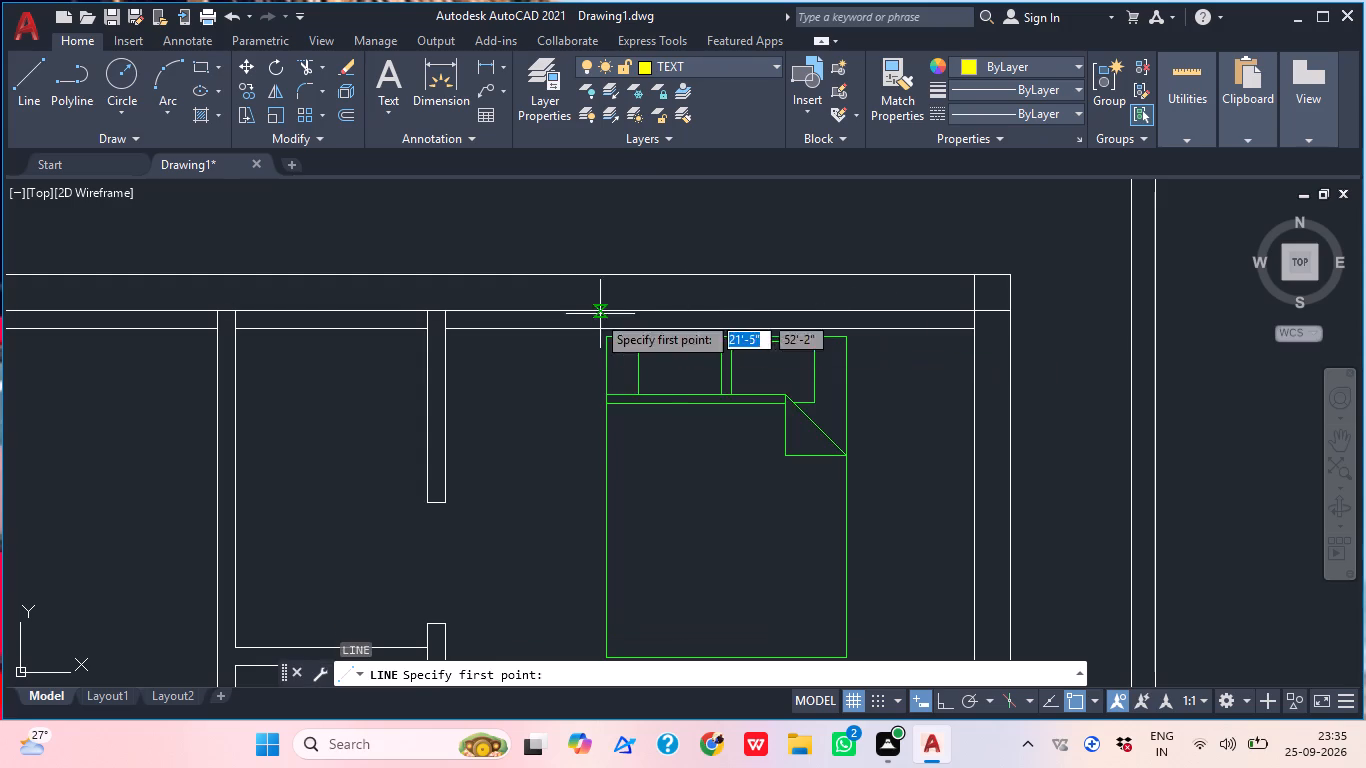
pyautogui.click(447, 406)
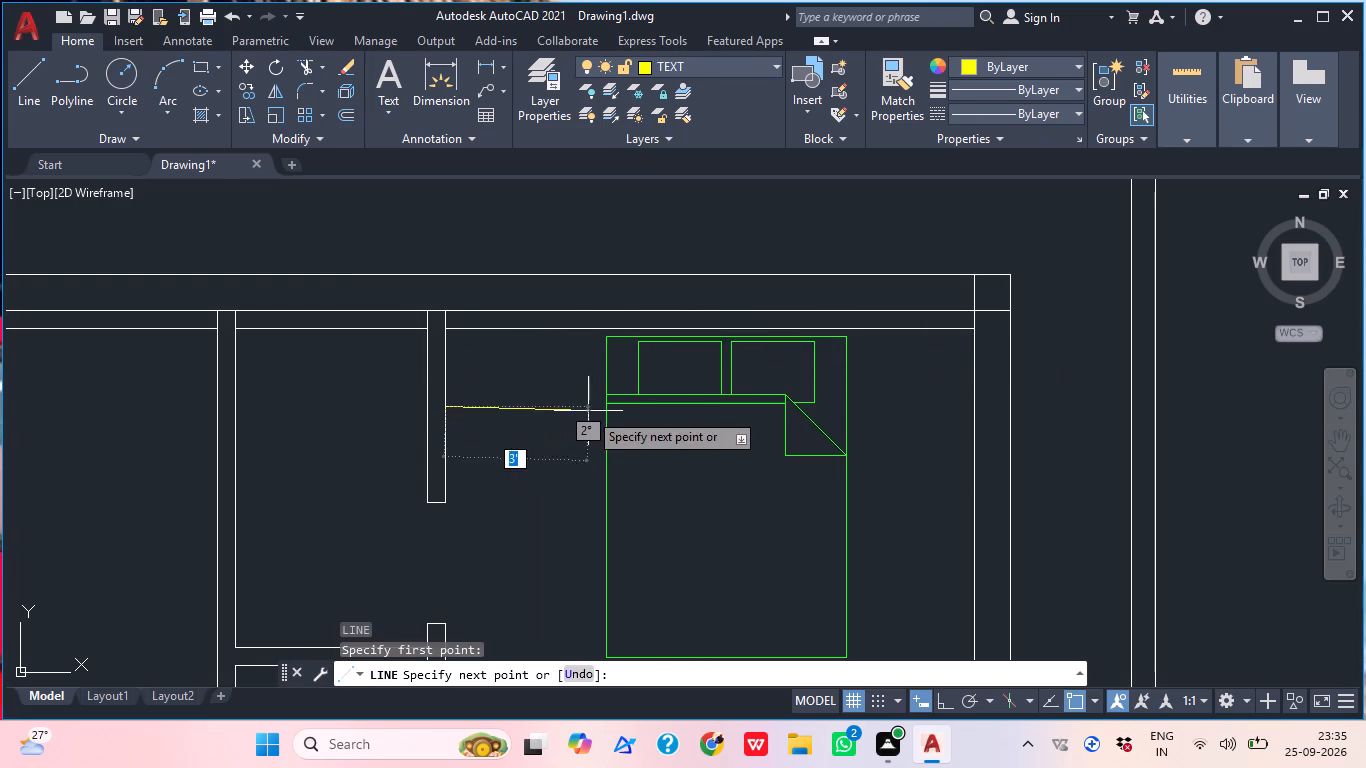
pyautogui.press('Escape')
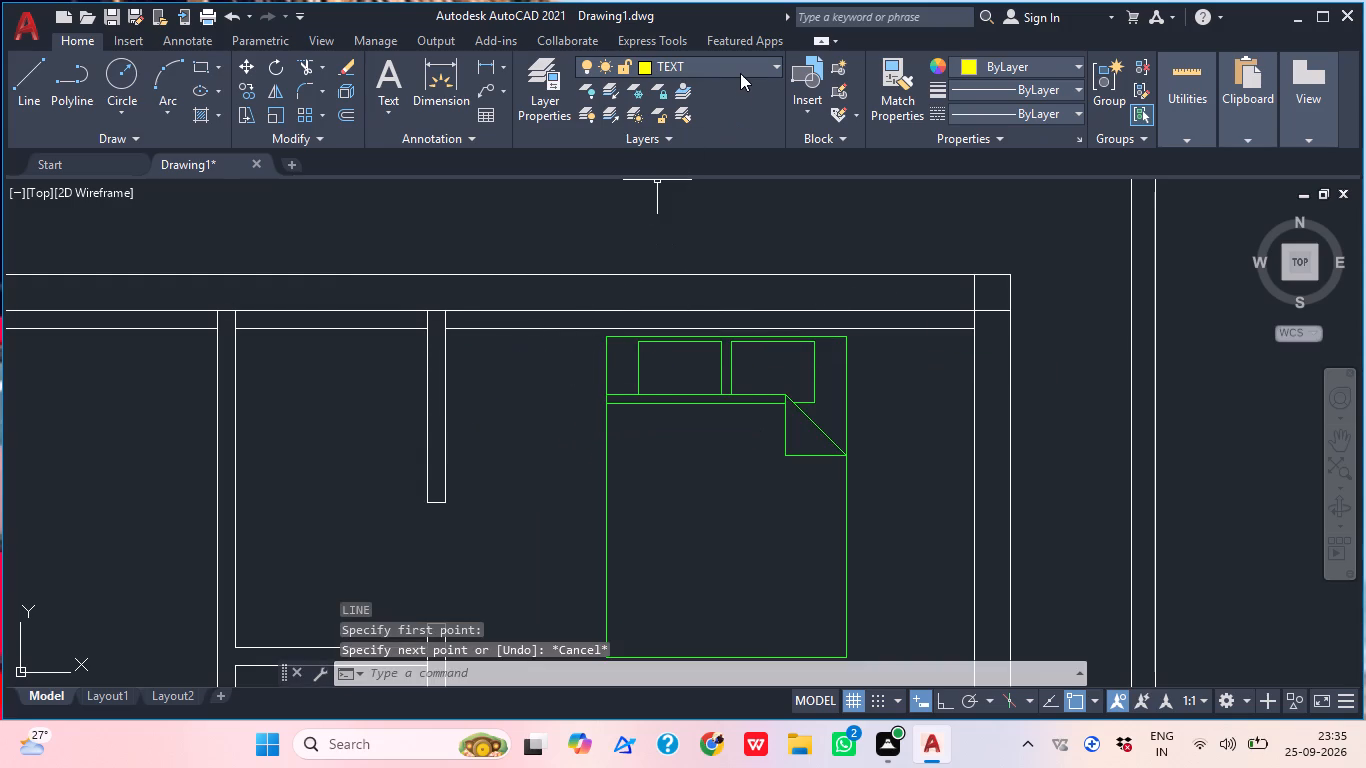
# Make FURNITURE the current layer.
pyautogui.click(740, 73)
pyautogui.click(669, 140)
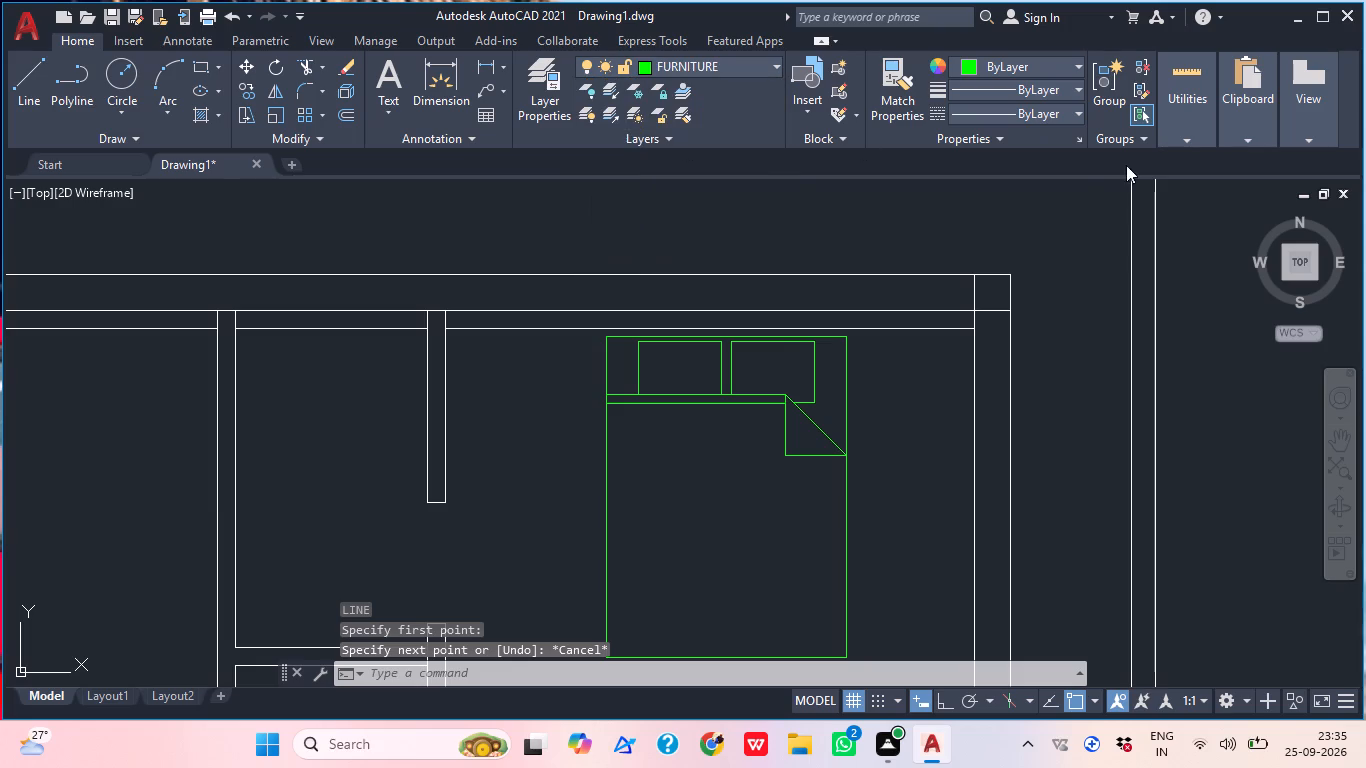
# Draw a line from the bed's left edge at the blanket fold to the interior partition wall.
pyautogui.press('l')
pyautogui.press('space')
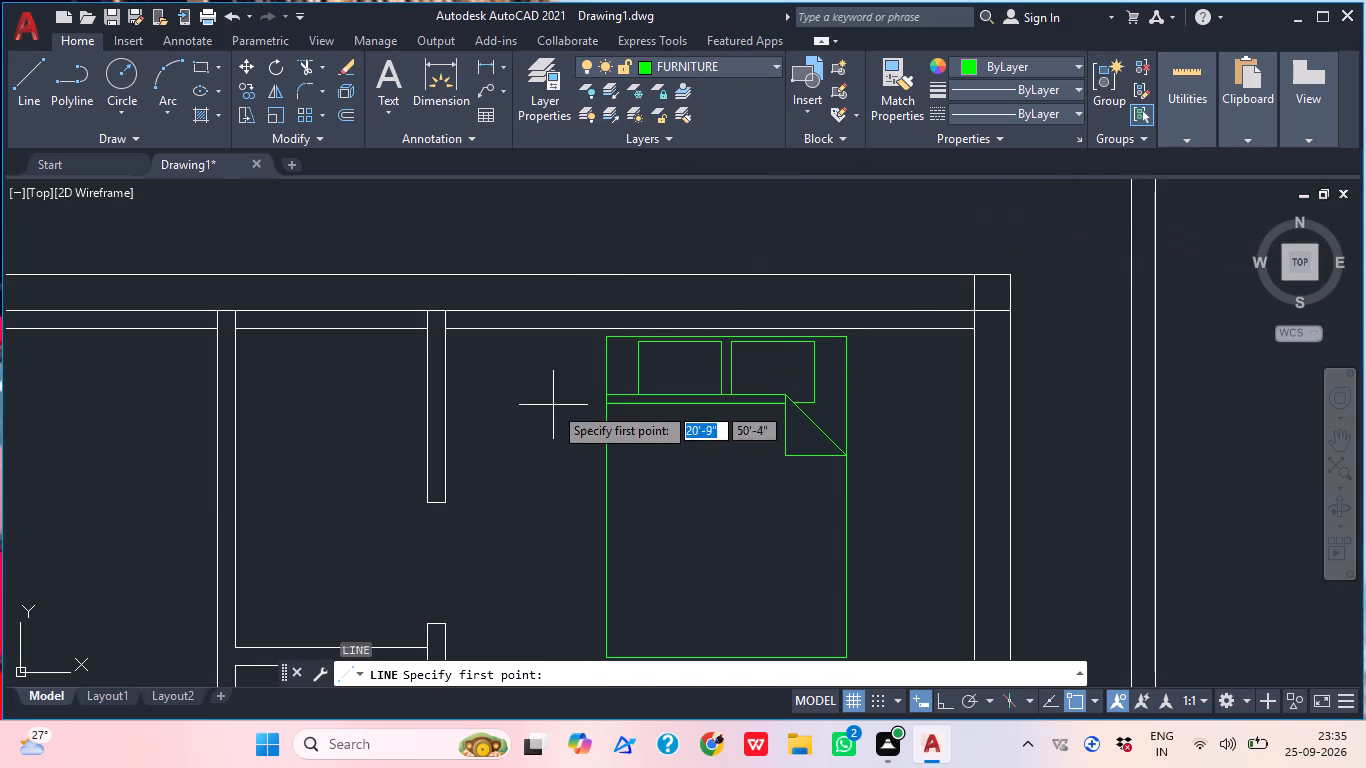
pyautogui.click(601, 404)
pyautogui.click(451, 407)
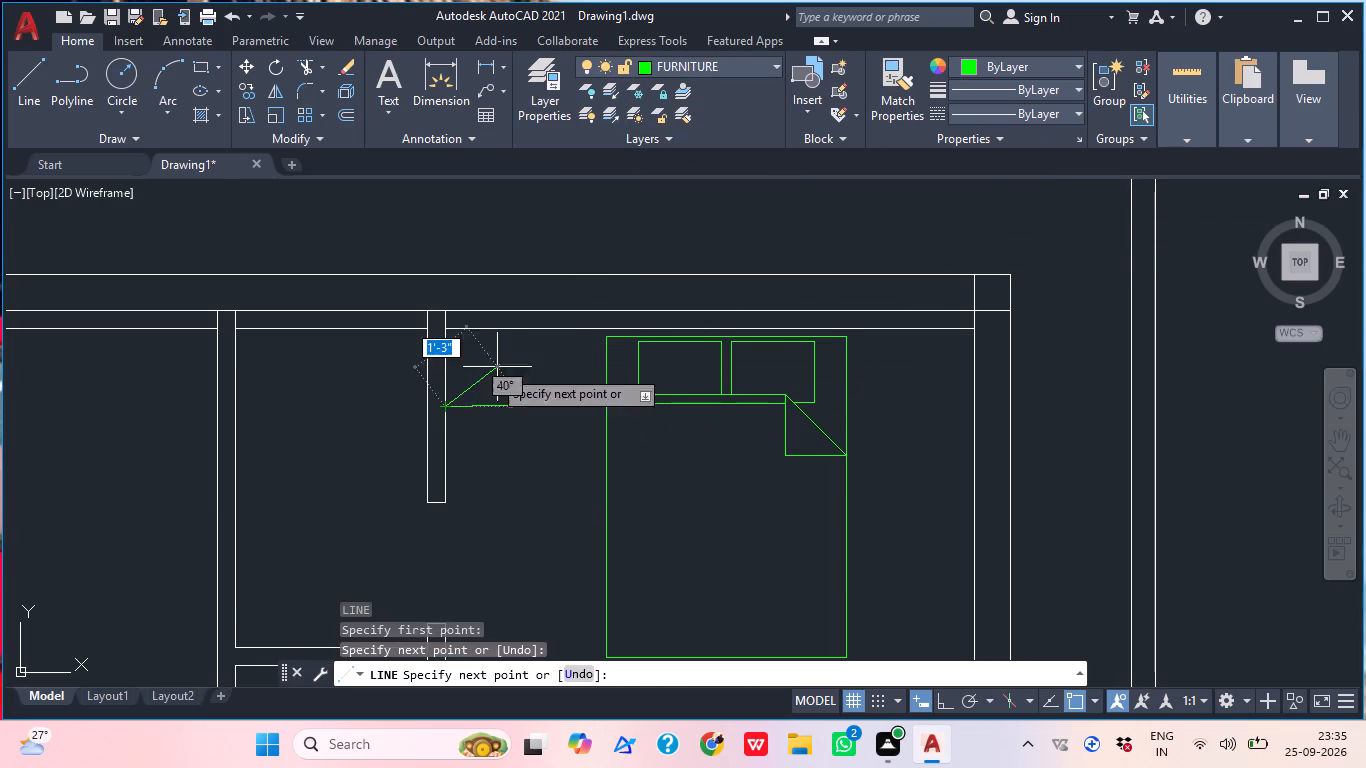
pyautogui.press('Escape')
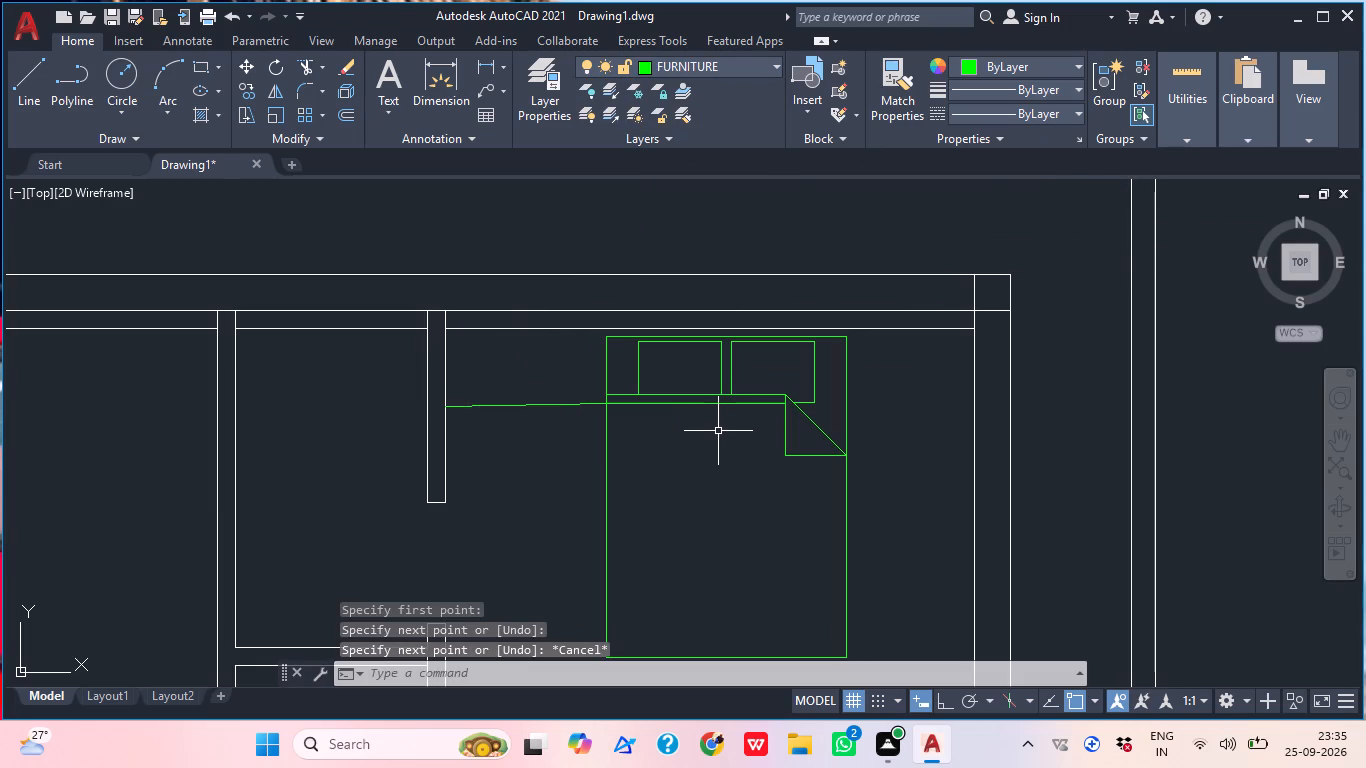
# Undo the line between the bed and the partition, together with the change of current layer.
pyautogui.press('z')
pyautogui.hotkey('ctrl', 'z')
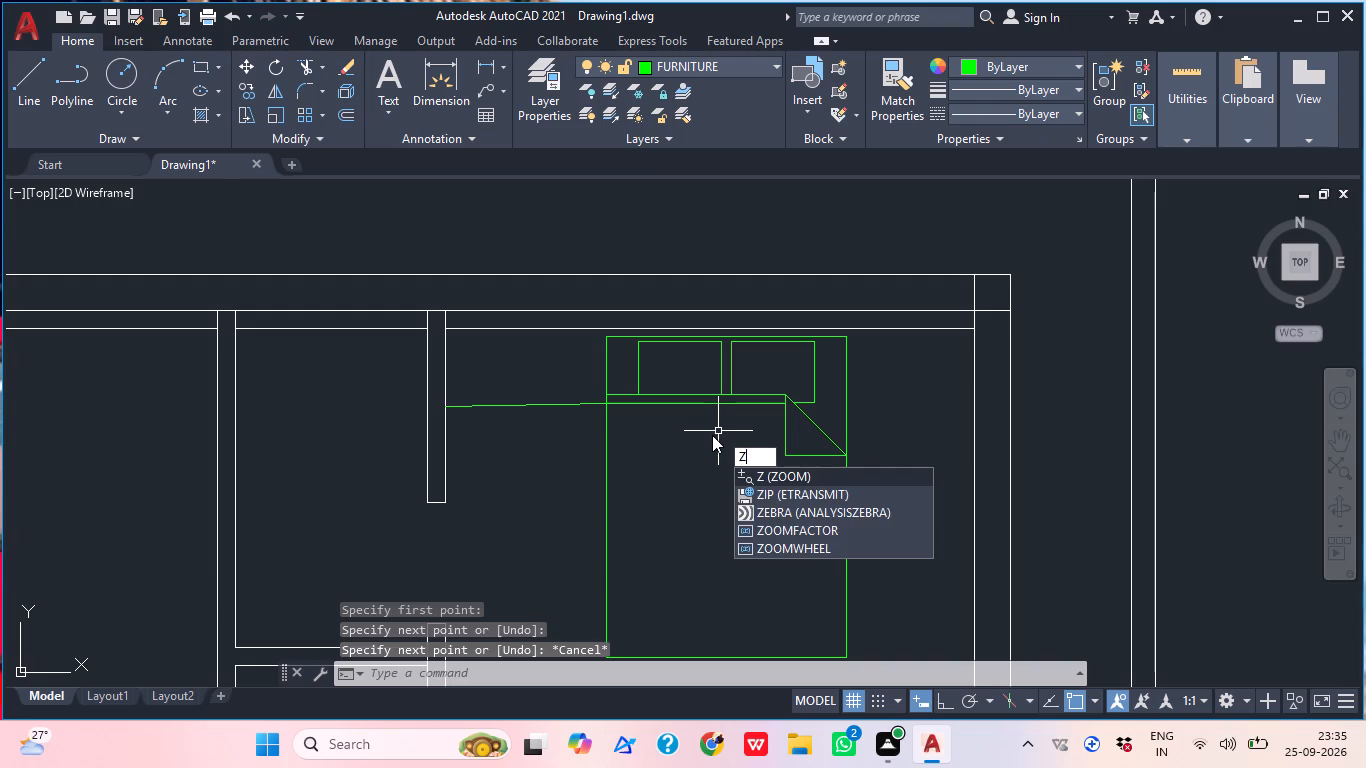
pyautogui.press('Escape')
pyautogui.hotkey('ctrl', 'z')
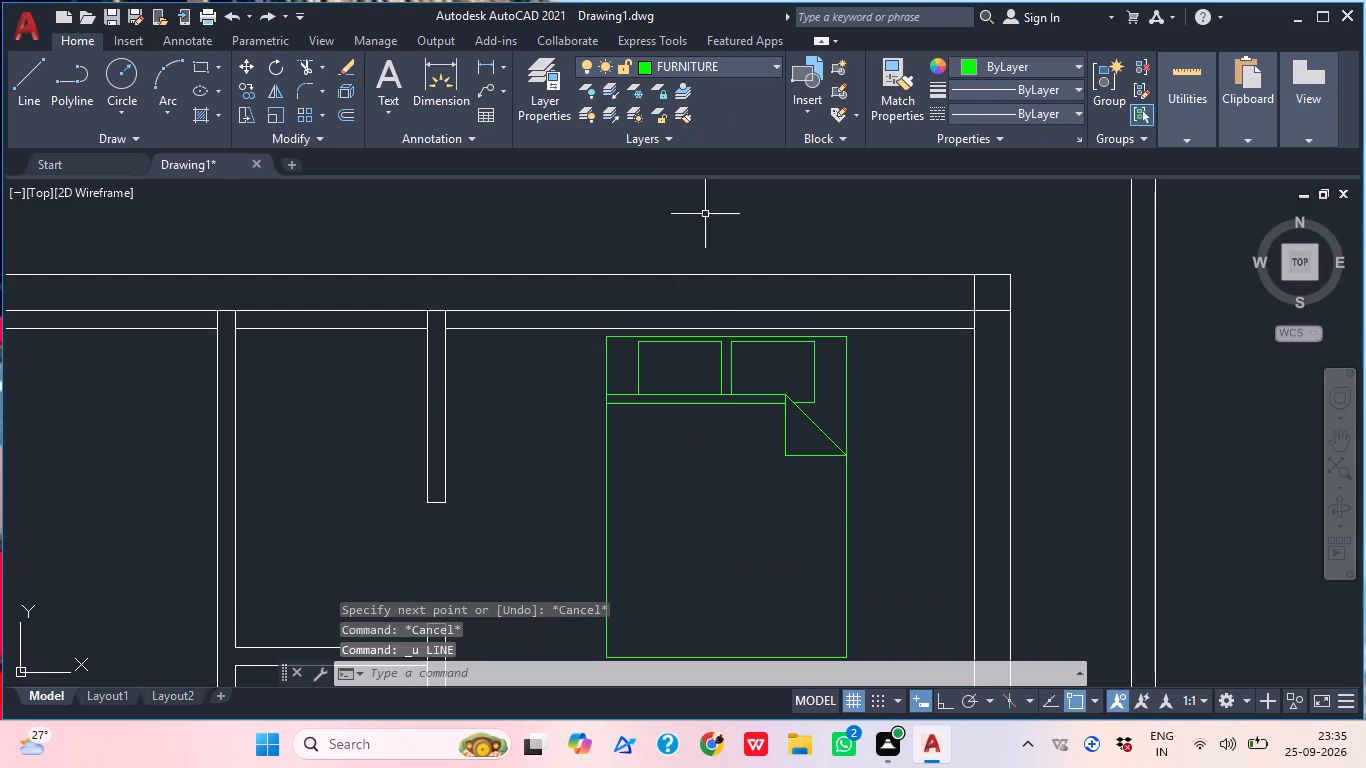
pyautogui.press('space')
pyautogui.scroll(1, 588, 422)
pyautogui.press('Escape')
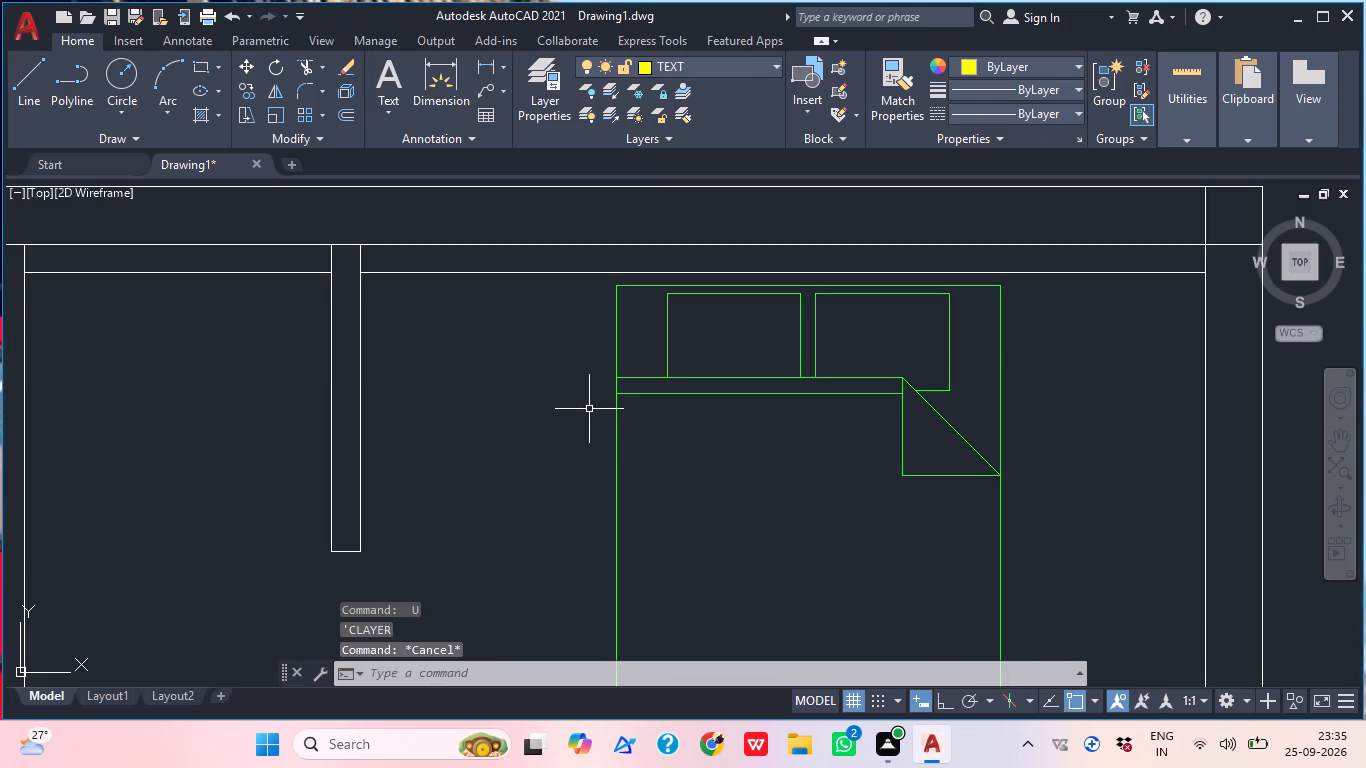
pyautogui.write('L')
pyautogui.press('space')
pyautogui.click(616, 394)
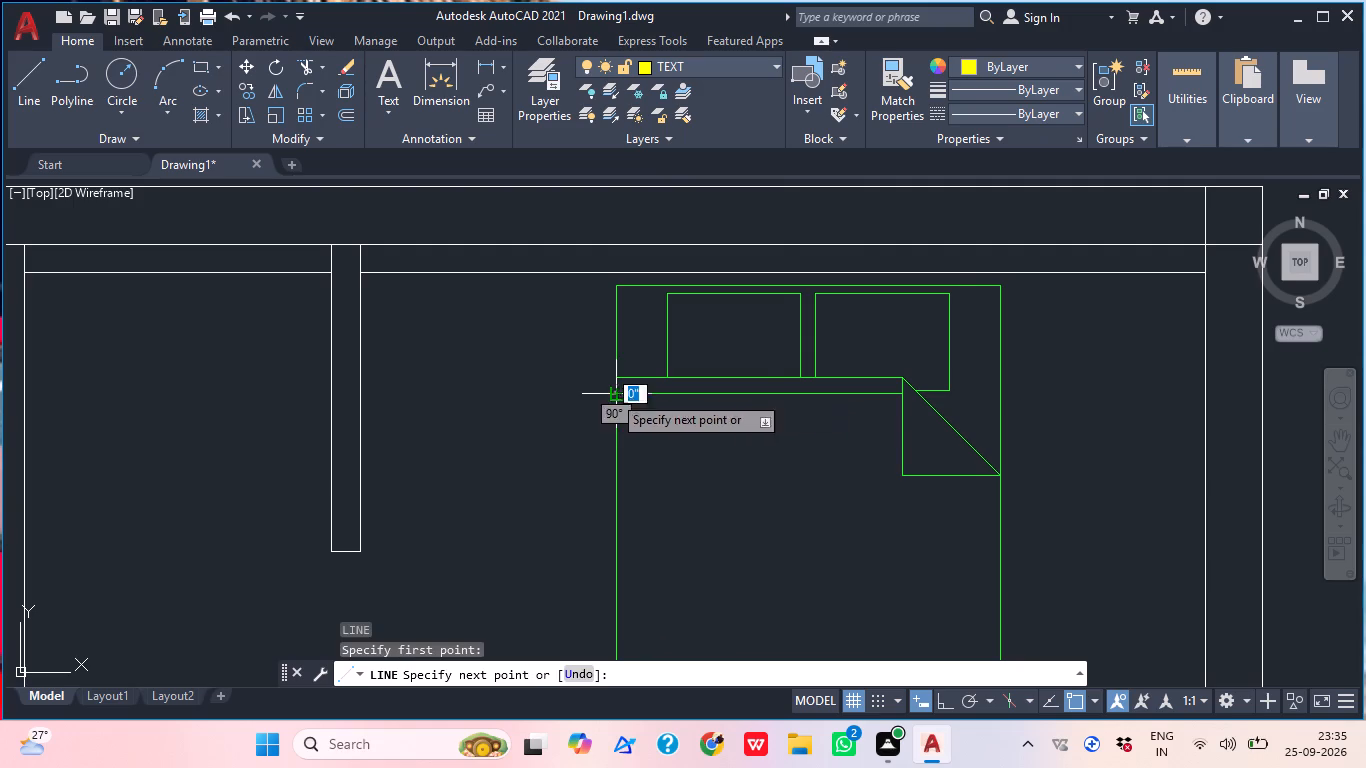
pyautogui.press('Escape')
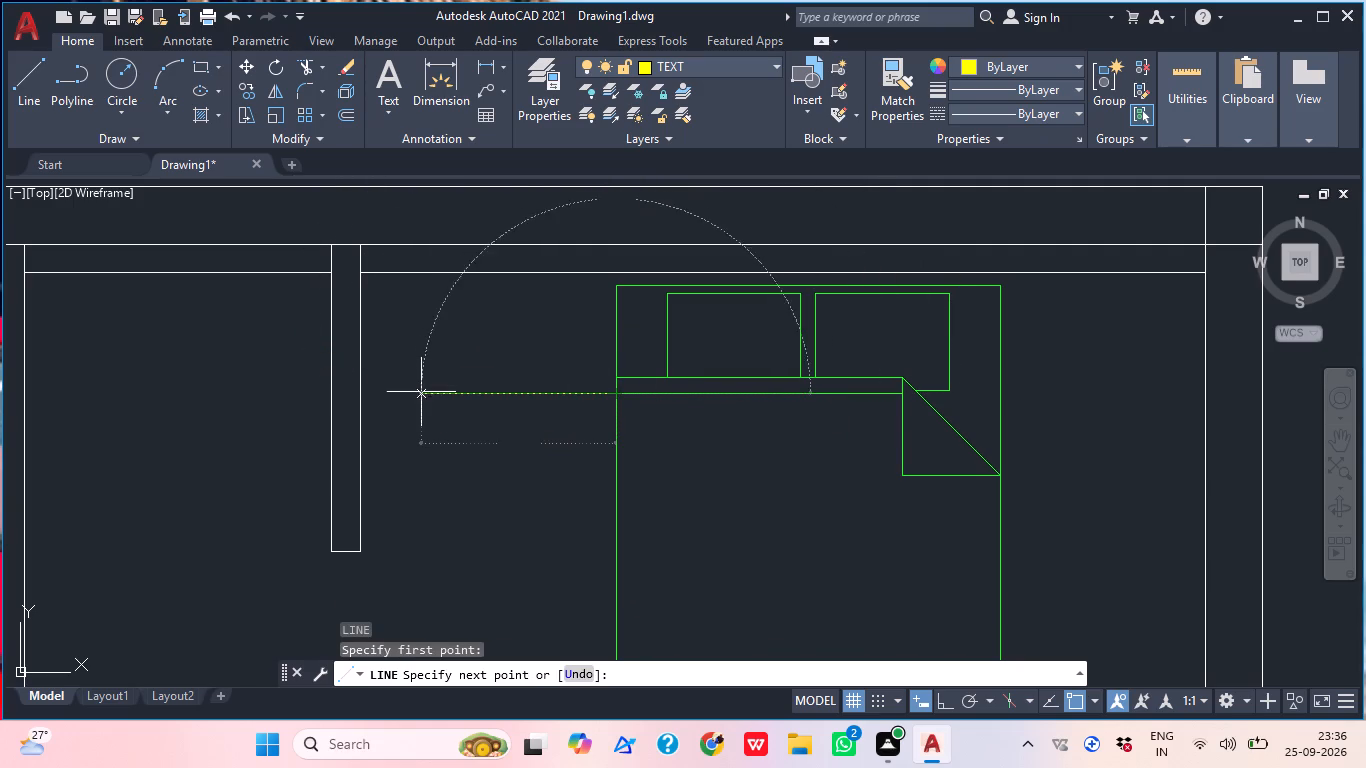
# Make FURNITURE the current layer.
pyautogui.click(754, 66)
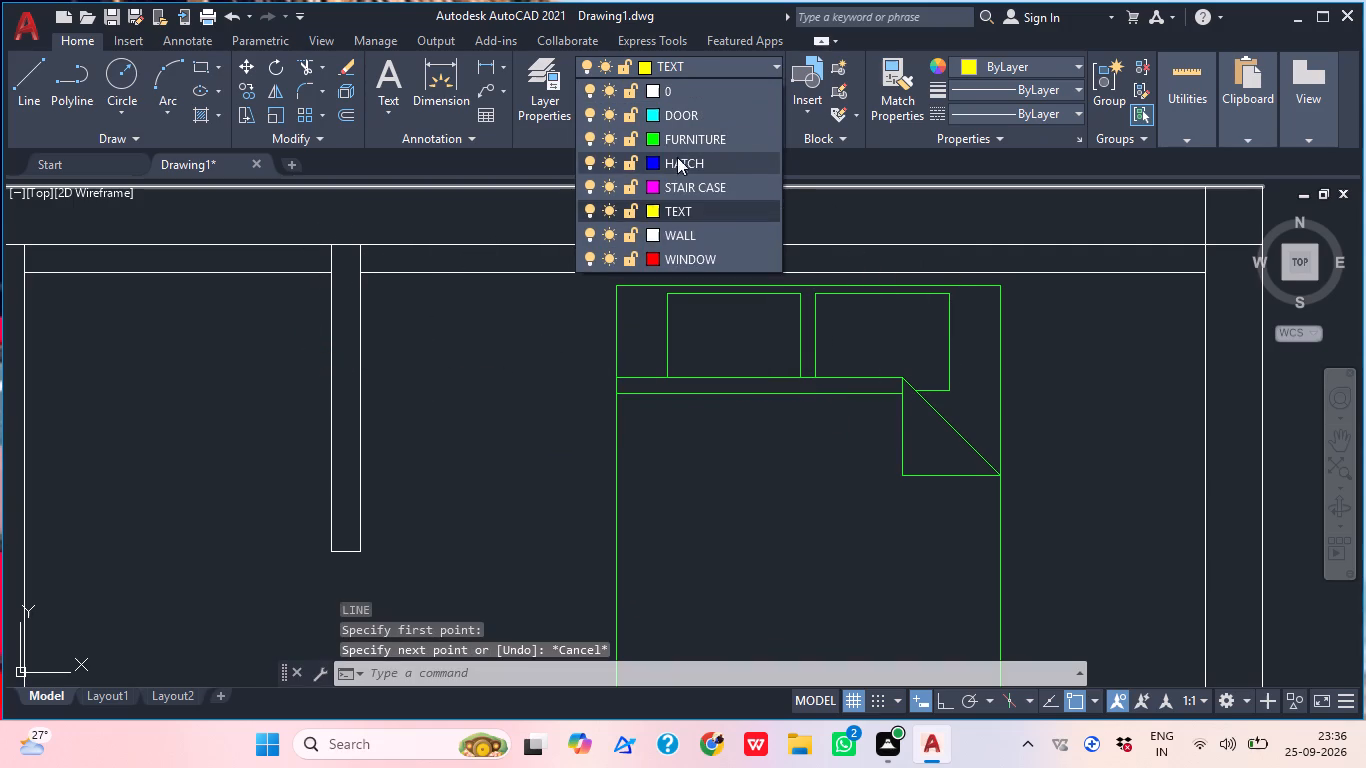
pyautogui.click(682, 147)
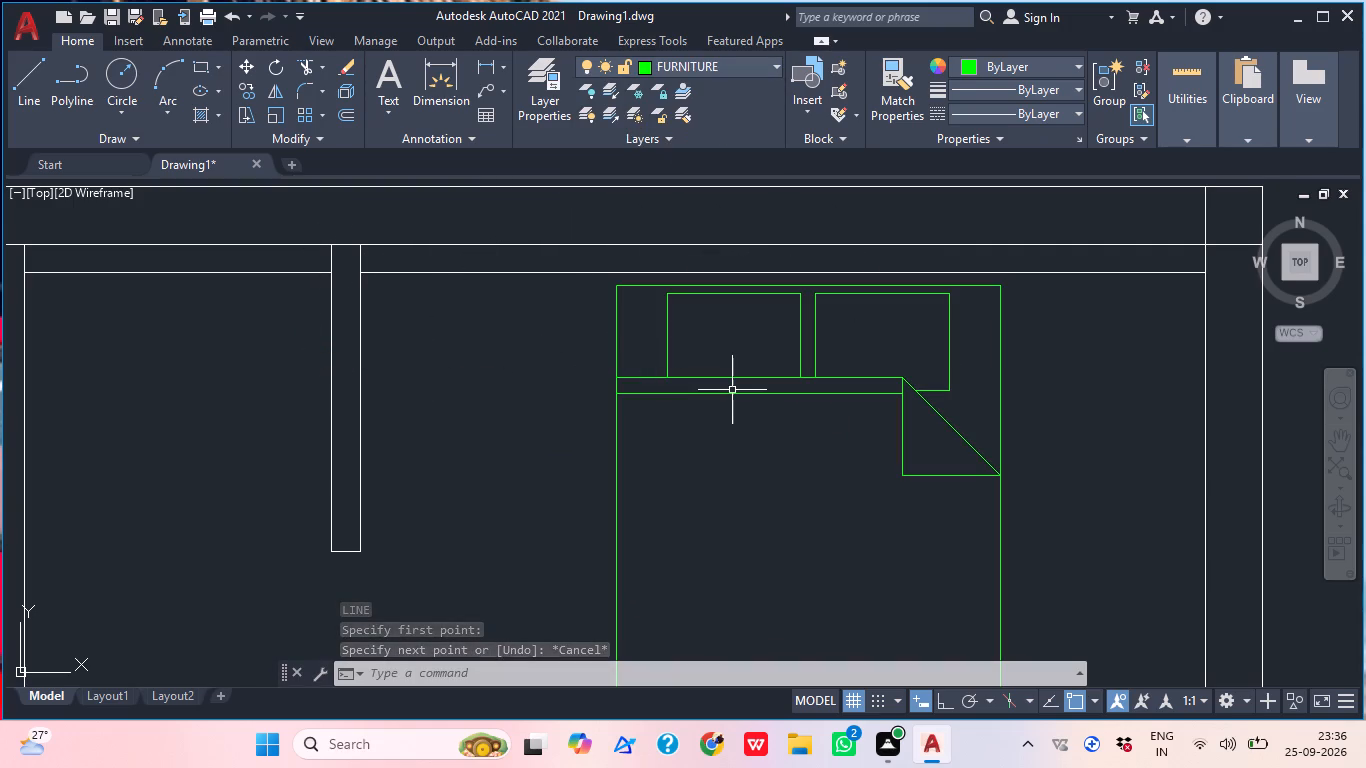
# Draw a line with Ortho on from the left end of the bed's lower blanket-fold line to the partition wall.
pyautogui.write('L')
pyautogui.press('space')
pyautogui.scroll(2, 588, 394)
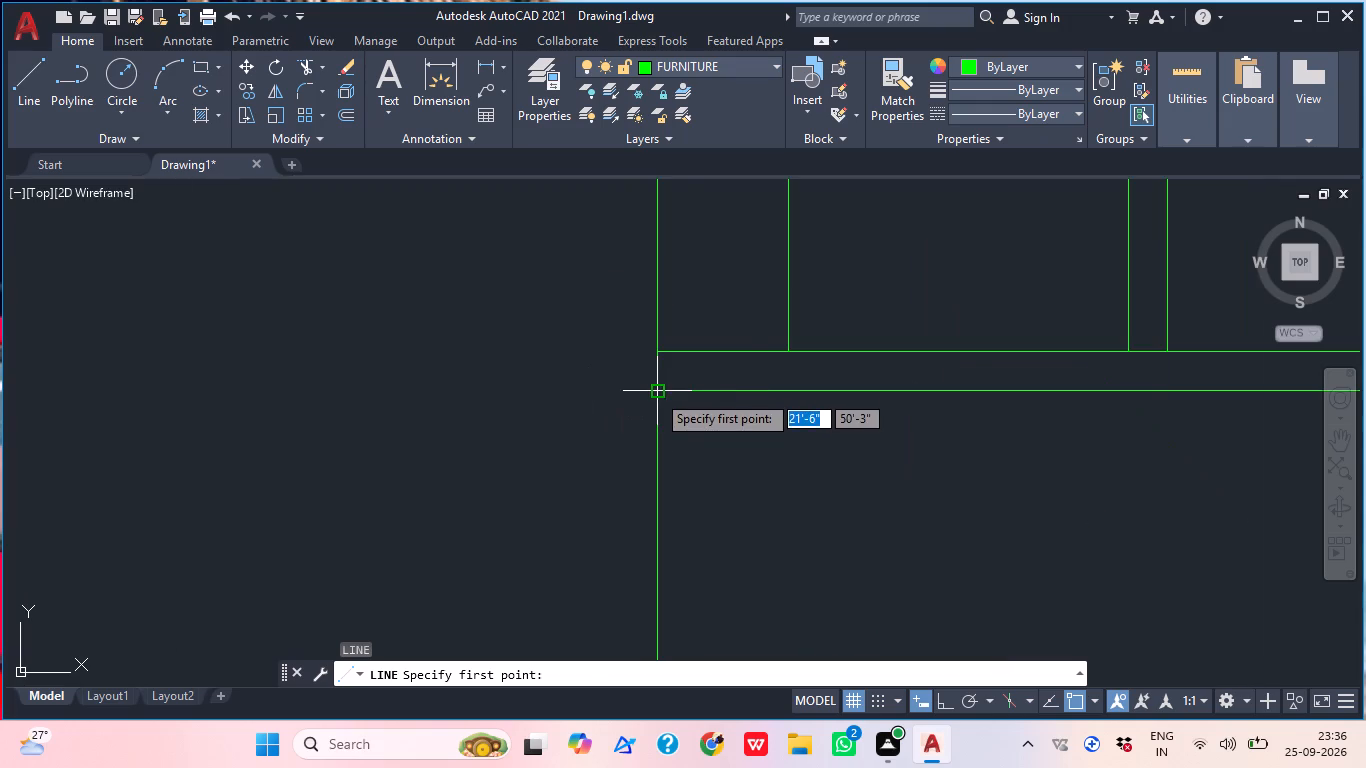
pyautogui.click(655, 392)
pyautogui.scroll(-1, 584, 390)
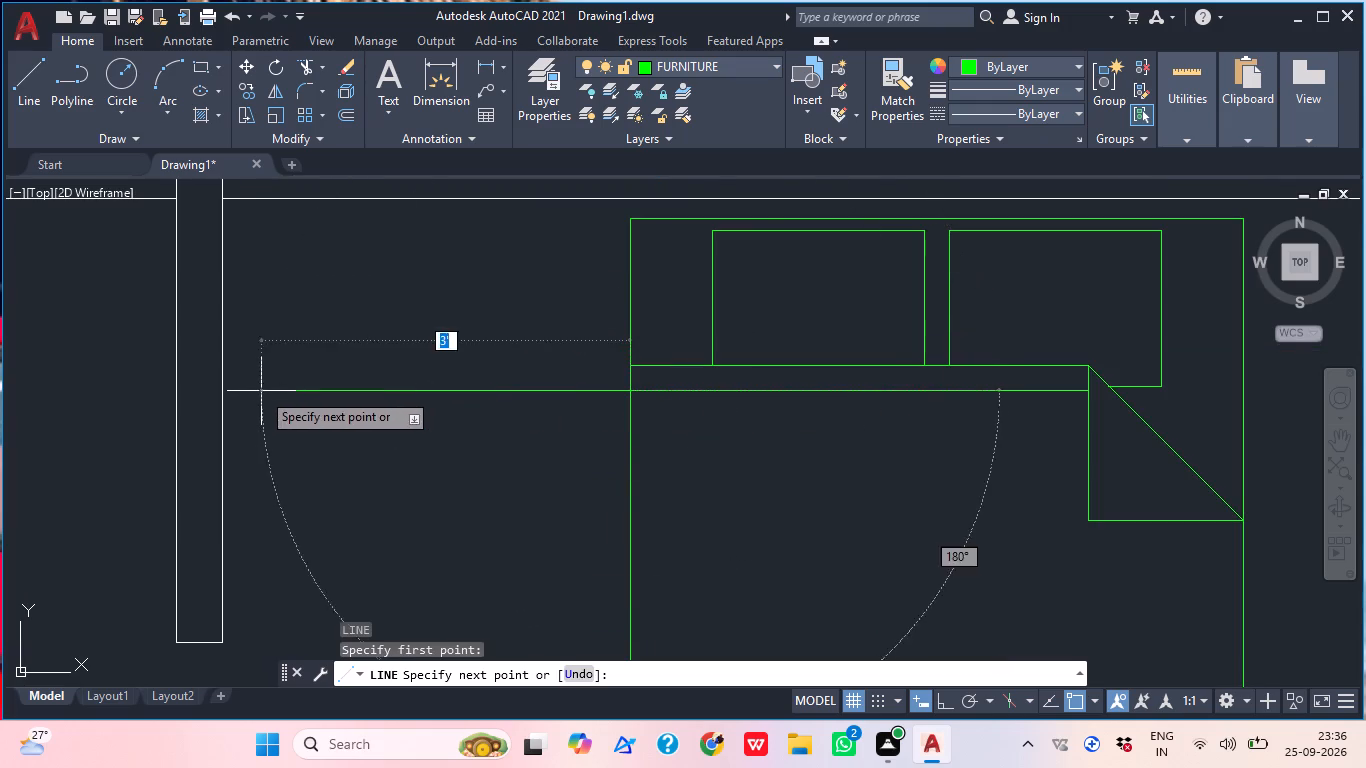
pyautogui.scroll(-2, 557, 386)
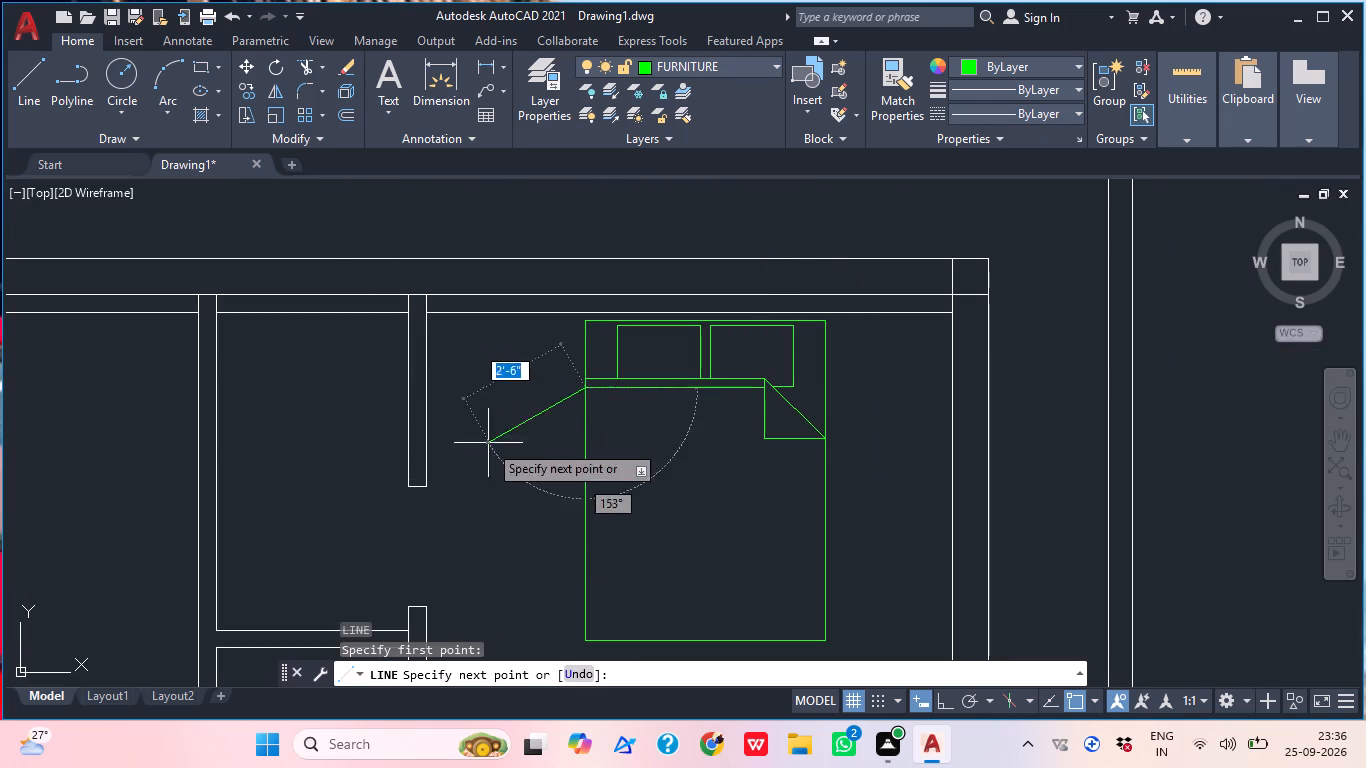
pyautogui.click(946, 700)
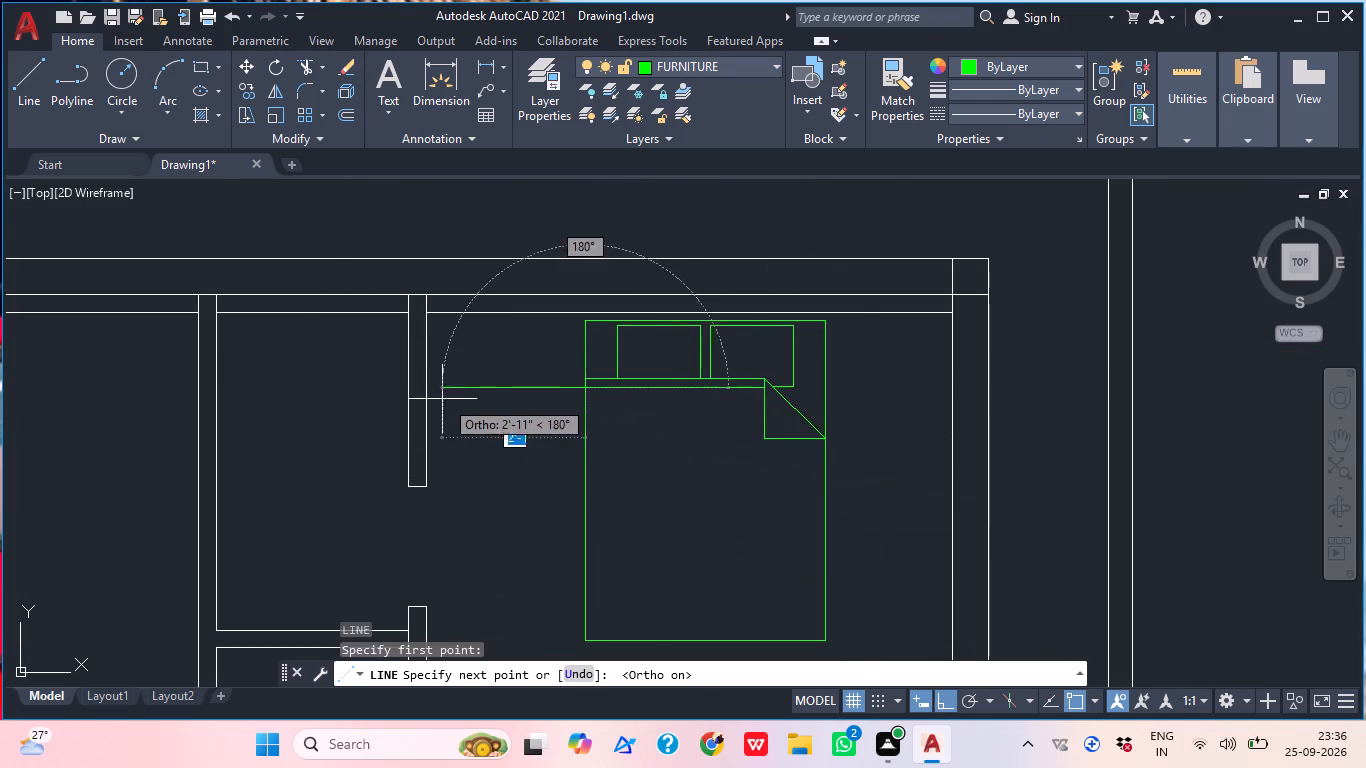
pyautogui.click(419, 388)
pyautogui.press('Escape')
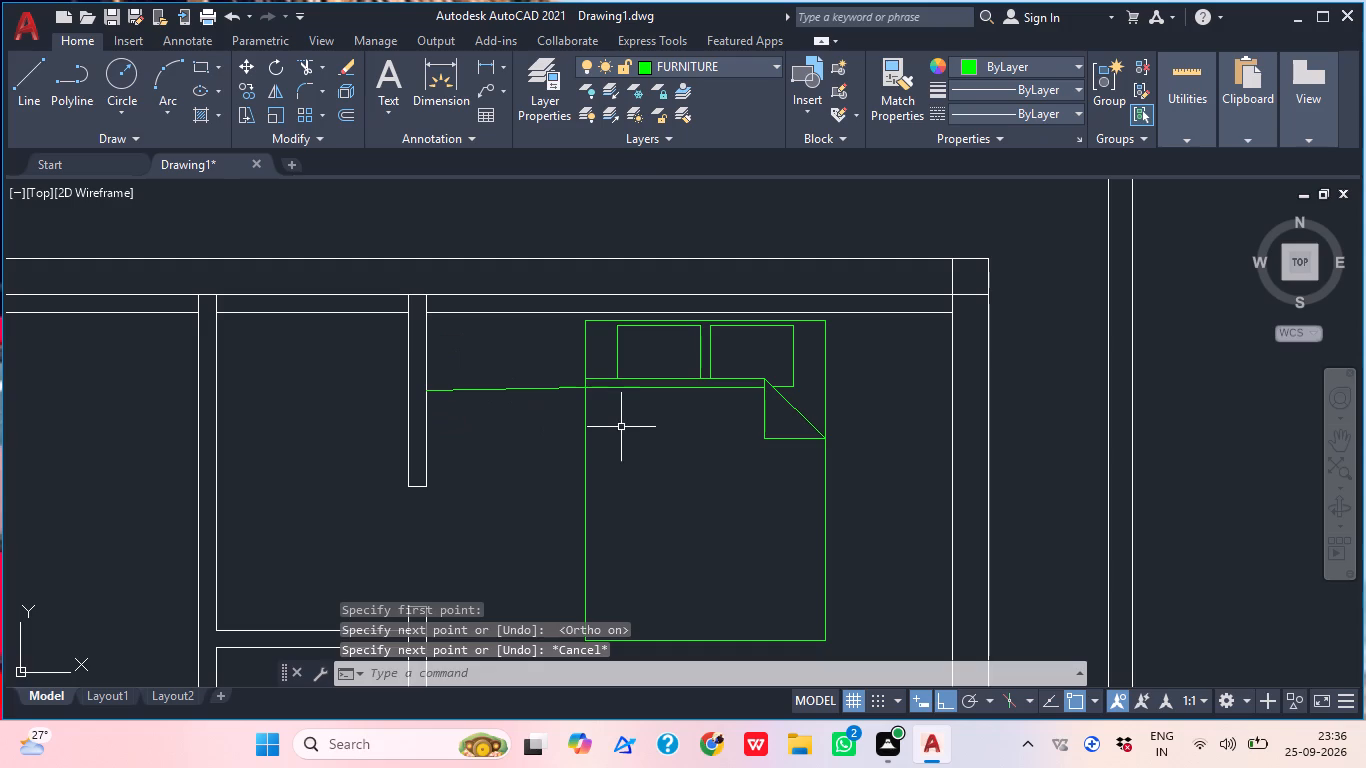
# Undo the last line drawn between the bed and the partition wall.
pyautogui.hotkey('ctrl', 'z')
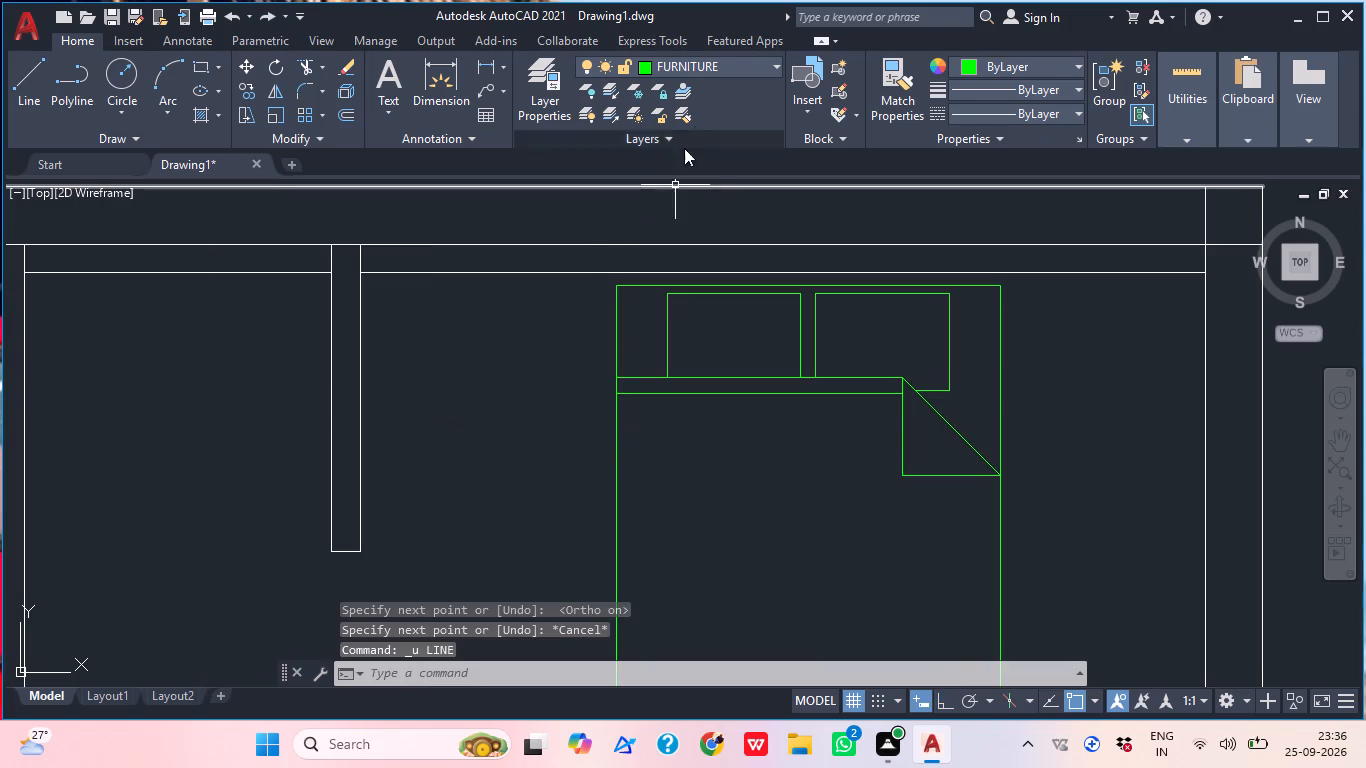
# Draw a line with Ortho on from the left end of the bed's lower blanket-fold line to the partition wall's face.
pyautogui.write('L')
pyautogui.press('space')
pyautogui.scroll(2, 621, 371)
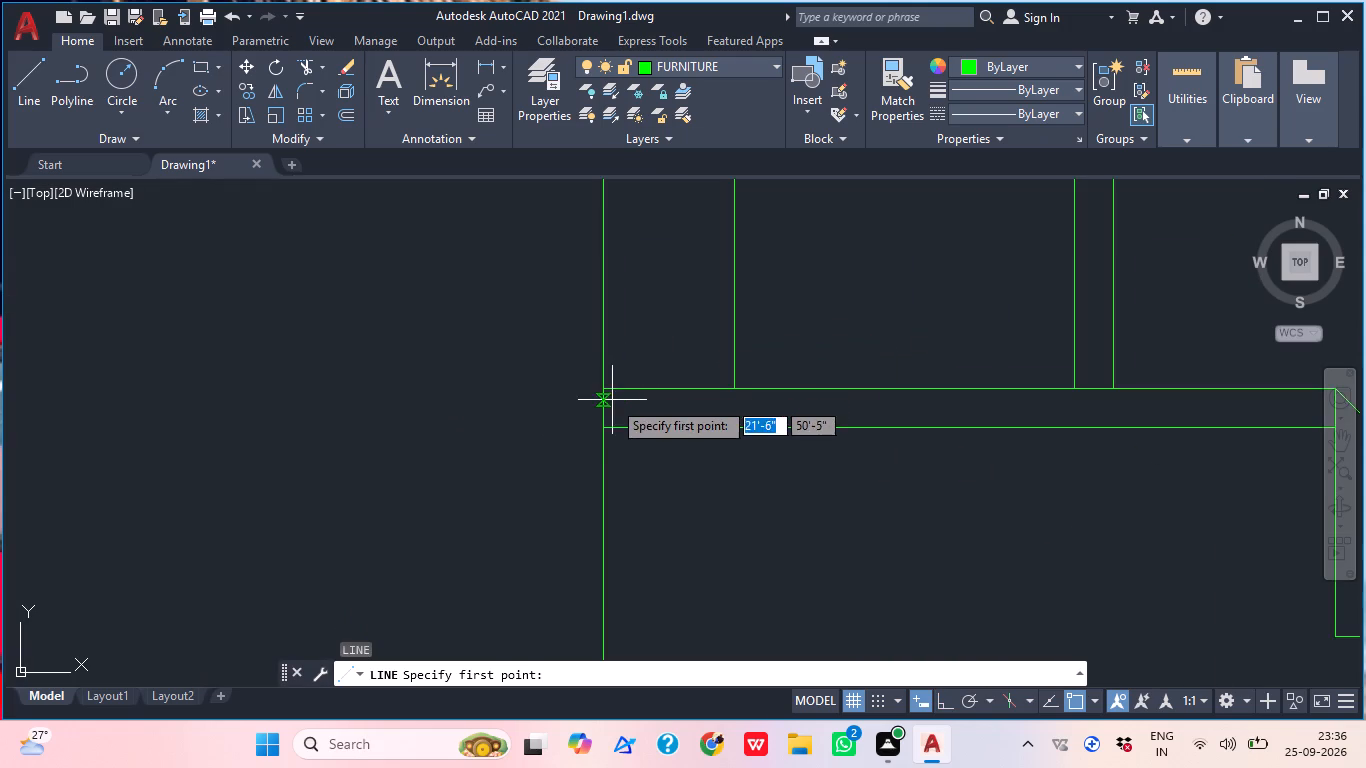
pyautogui.click(607, 425)
pyautogui.scroll(-4, 659, 388)
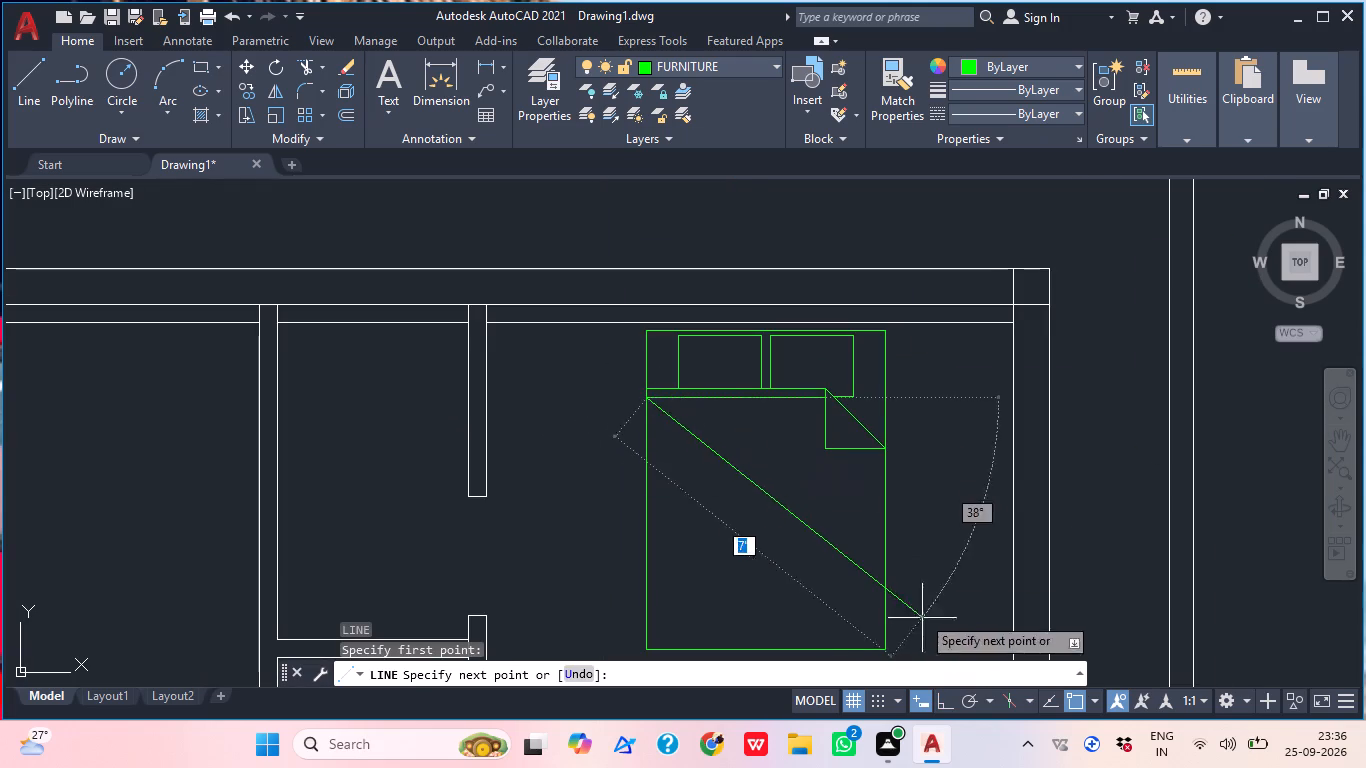
pyautogui.click(945, 700)
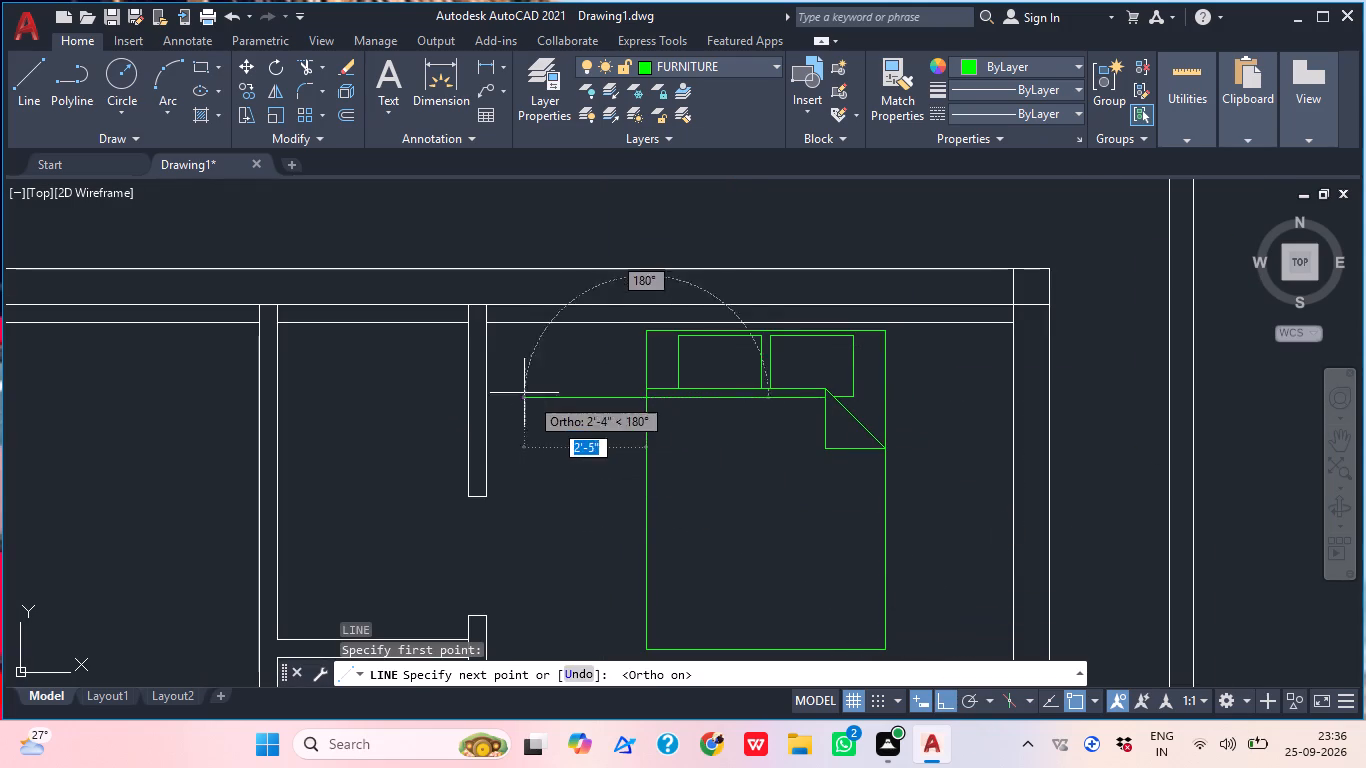
pyautogui.click(482, 402)
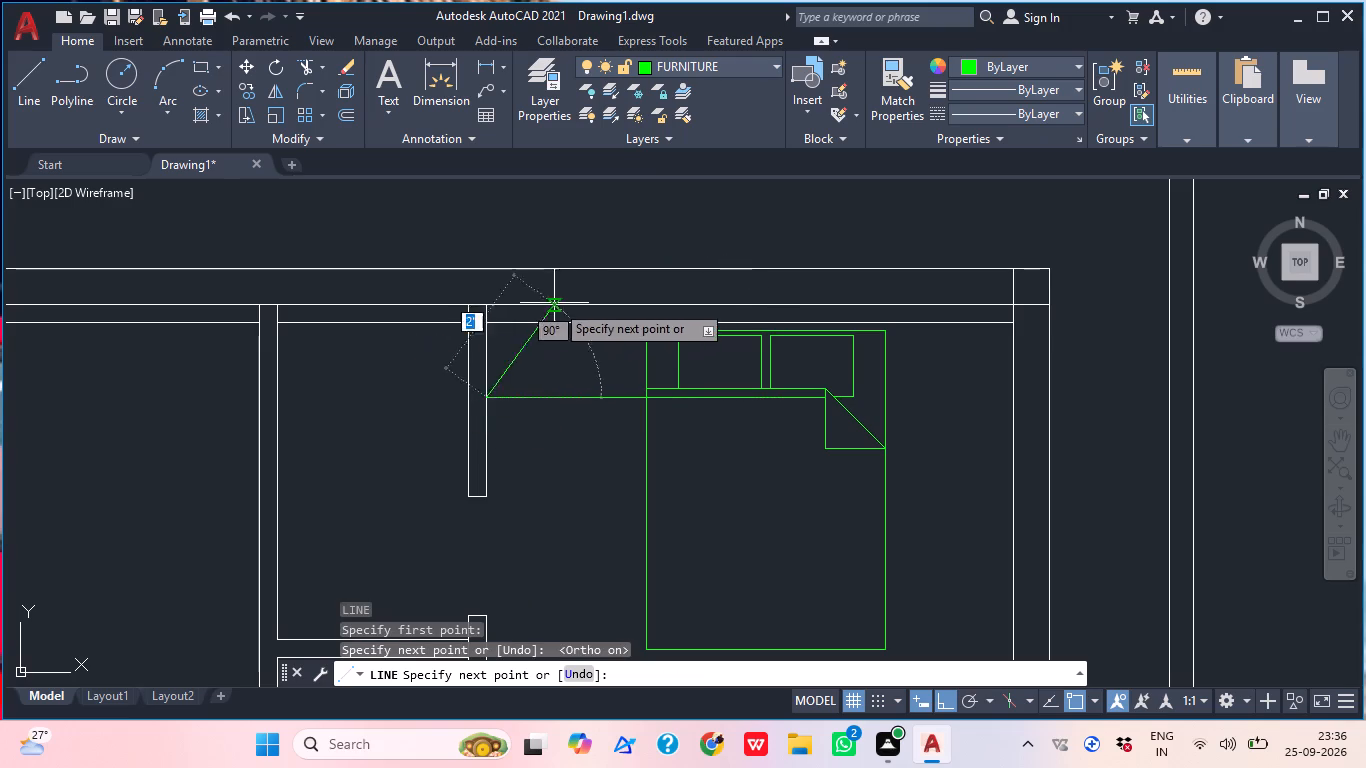
pyautogui.press('Escape')
pyautogui.moveTo(652, 424); pyautogui.dragTo(548, 419, button='middle')
# Draw a horizontal line from the bed's right edge, level with the pillow's lower edge, to the inner face of the right wall.
pyautogui.press(';')
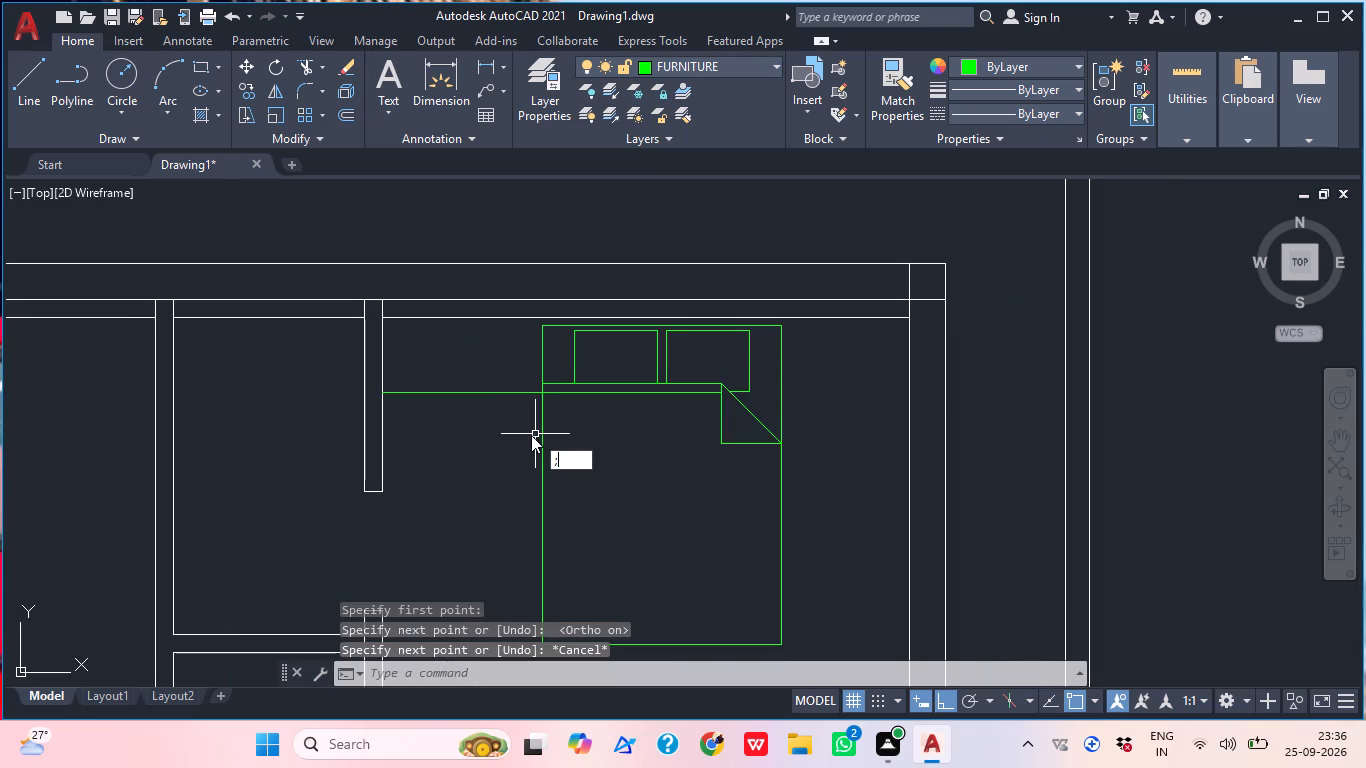
pyautogui.press('BackSpace')
pyautogui.press('l')
pyautogui.press('space')
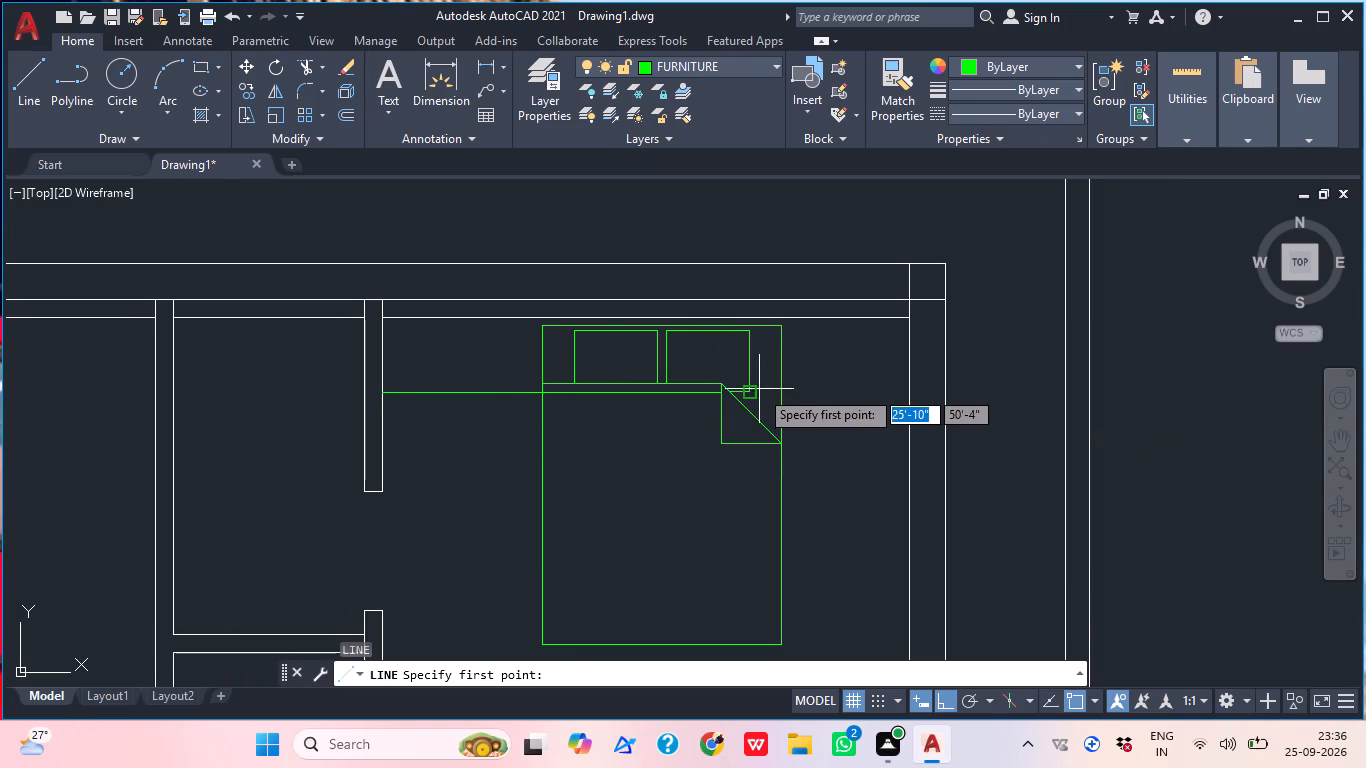
pyautogui.click(782, 393)
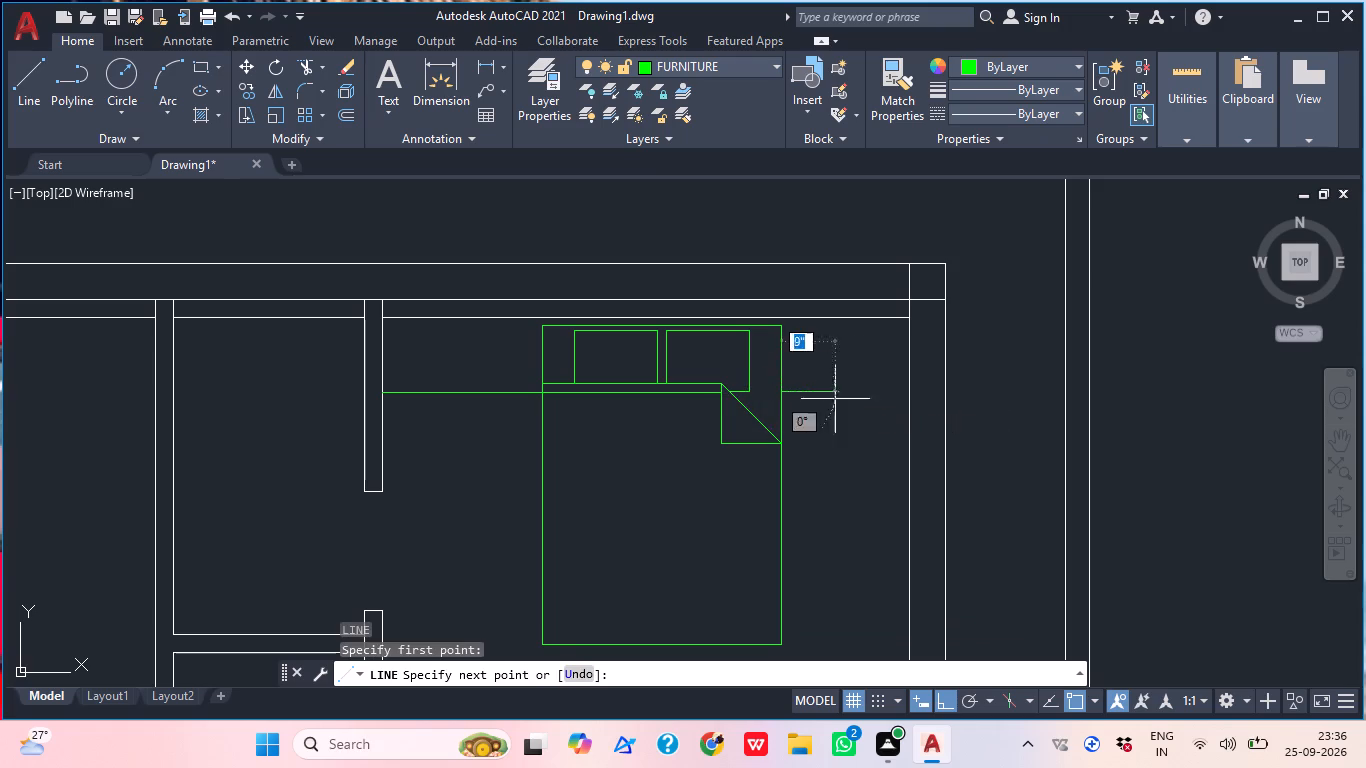
pyautogui.click(912, 397)
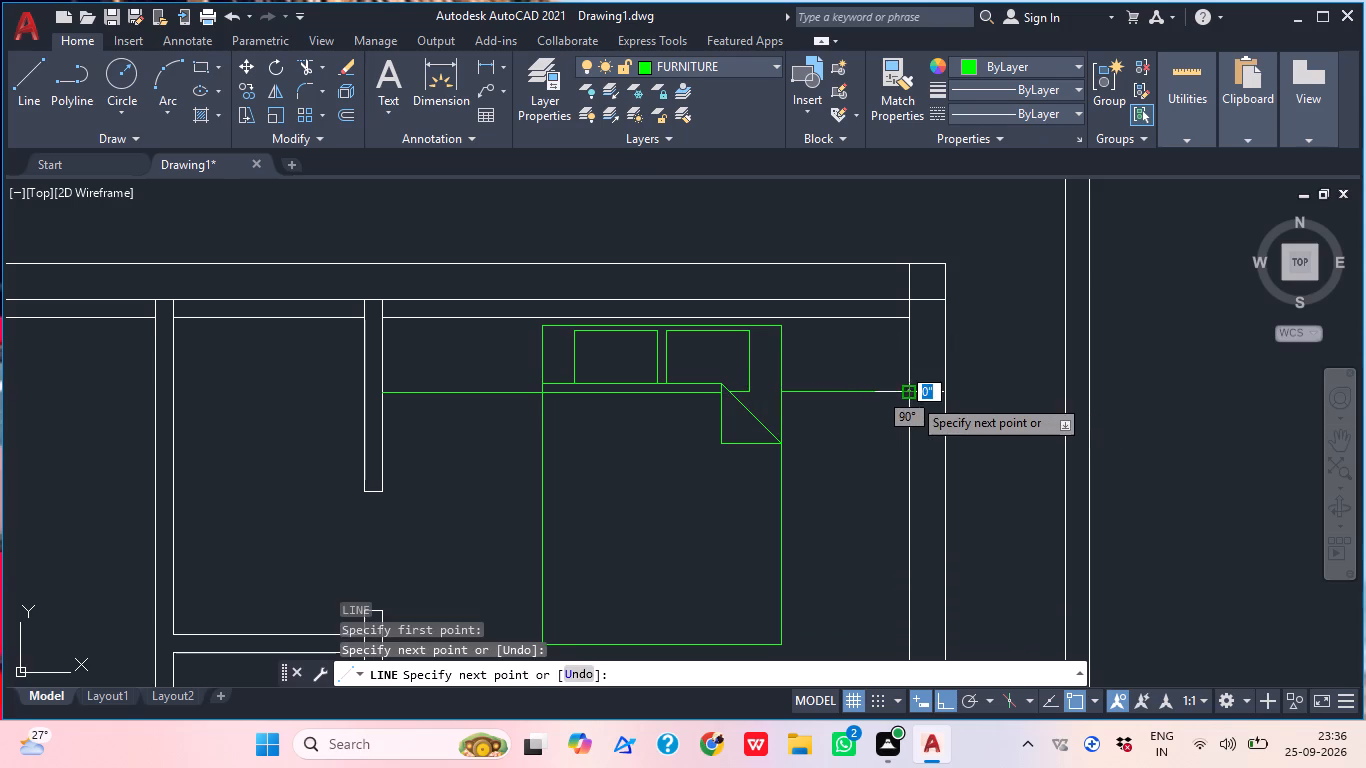
pyautogui.press('Escape')
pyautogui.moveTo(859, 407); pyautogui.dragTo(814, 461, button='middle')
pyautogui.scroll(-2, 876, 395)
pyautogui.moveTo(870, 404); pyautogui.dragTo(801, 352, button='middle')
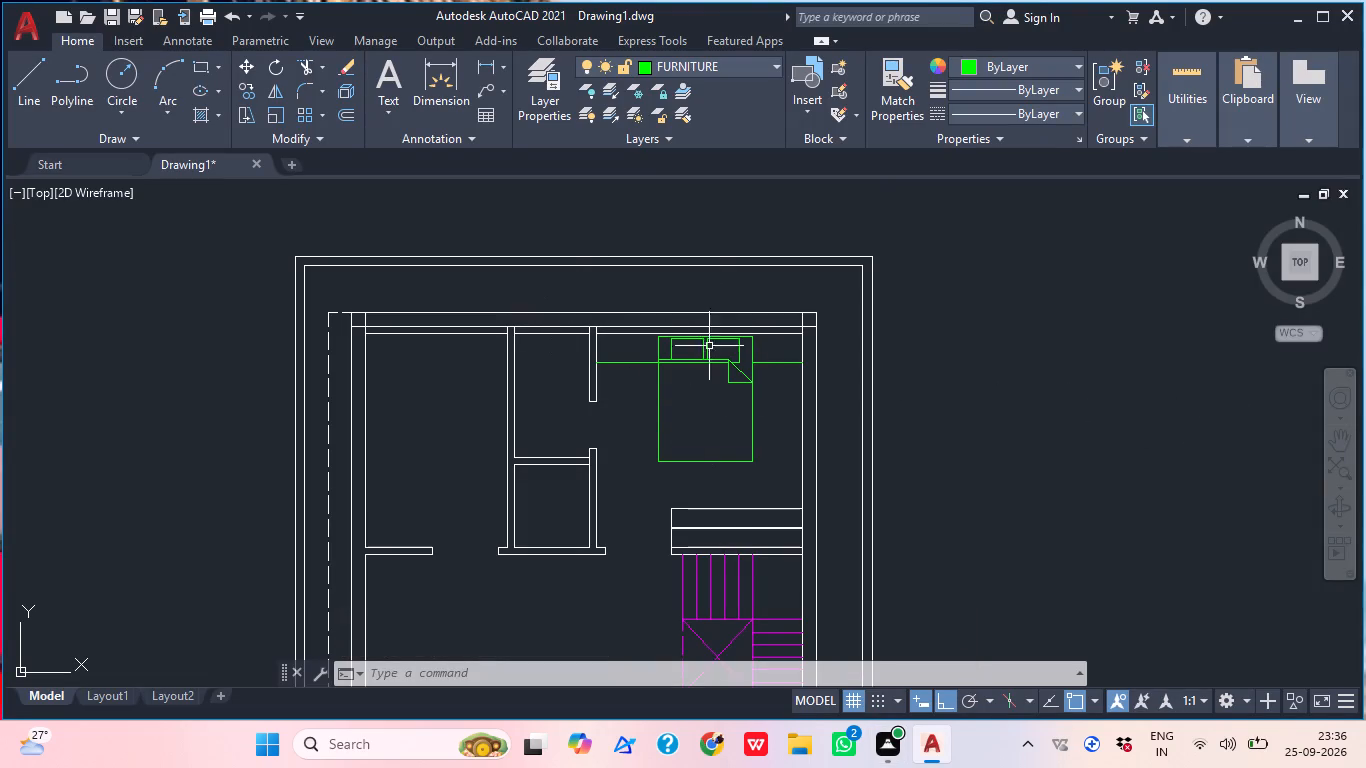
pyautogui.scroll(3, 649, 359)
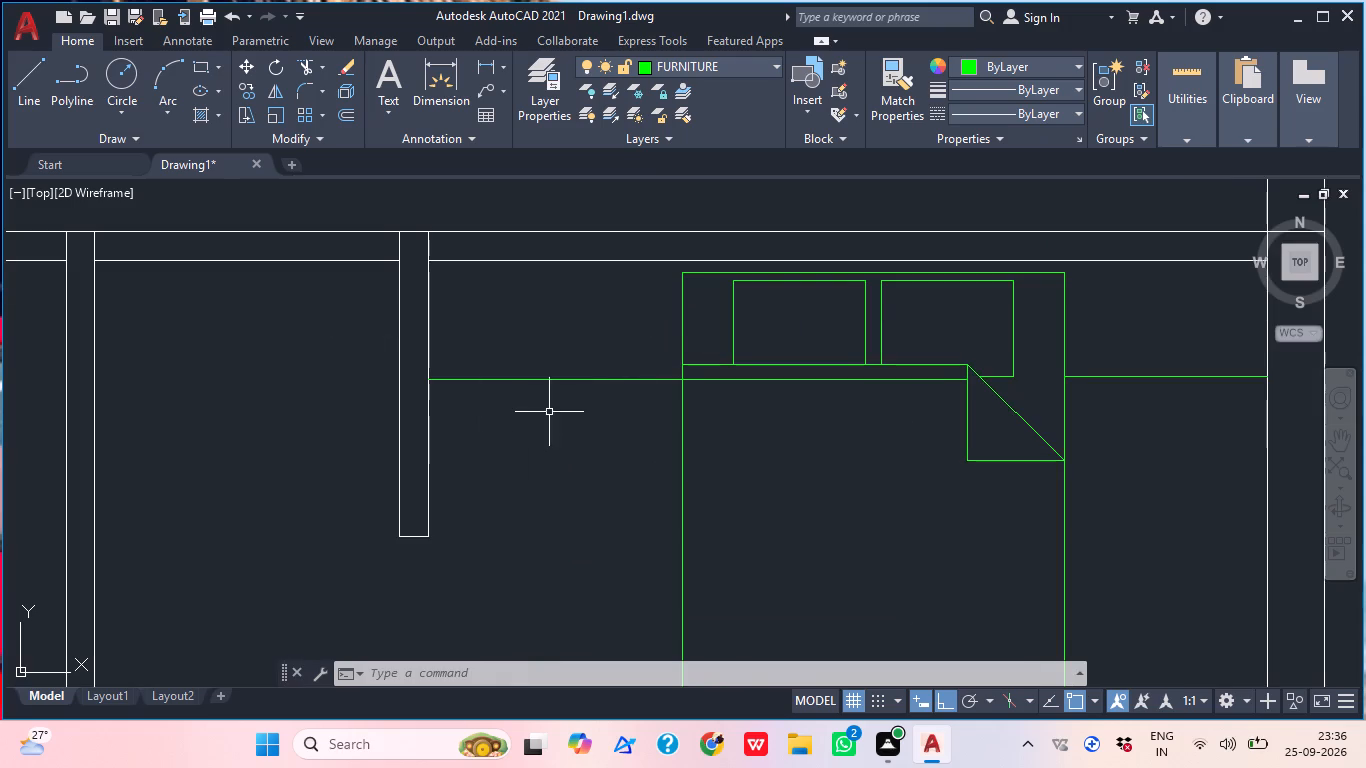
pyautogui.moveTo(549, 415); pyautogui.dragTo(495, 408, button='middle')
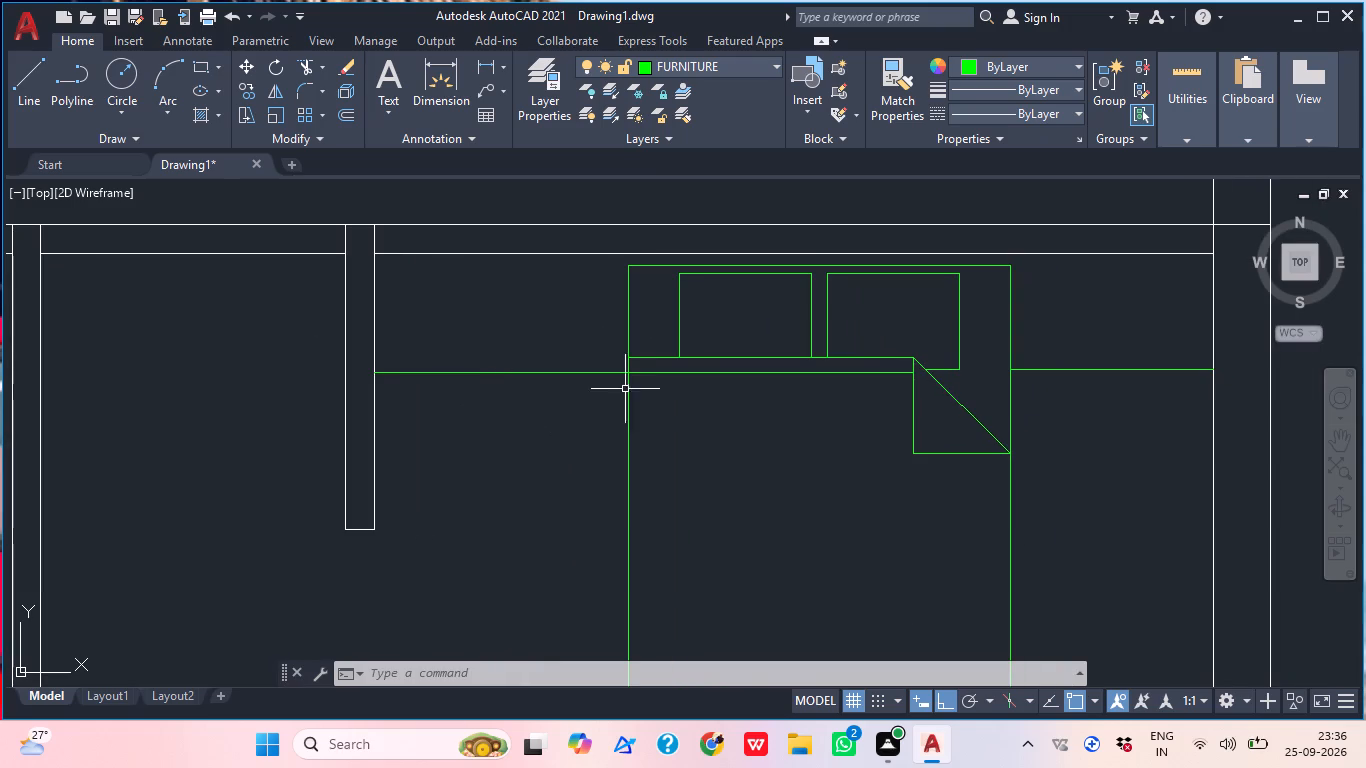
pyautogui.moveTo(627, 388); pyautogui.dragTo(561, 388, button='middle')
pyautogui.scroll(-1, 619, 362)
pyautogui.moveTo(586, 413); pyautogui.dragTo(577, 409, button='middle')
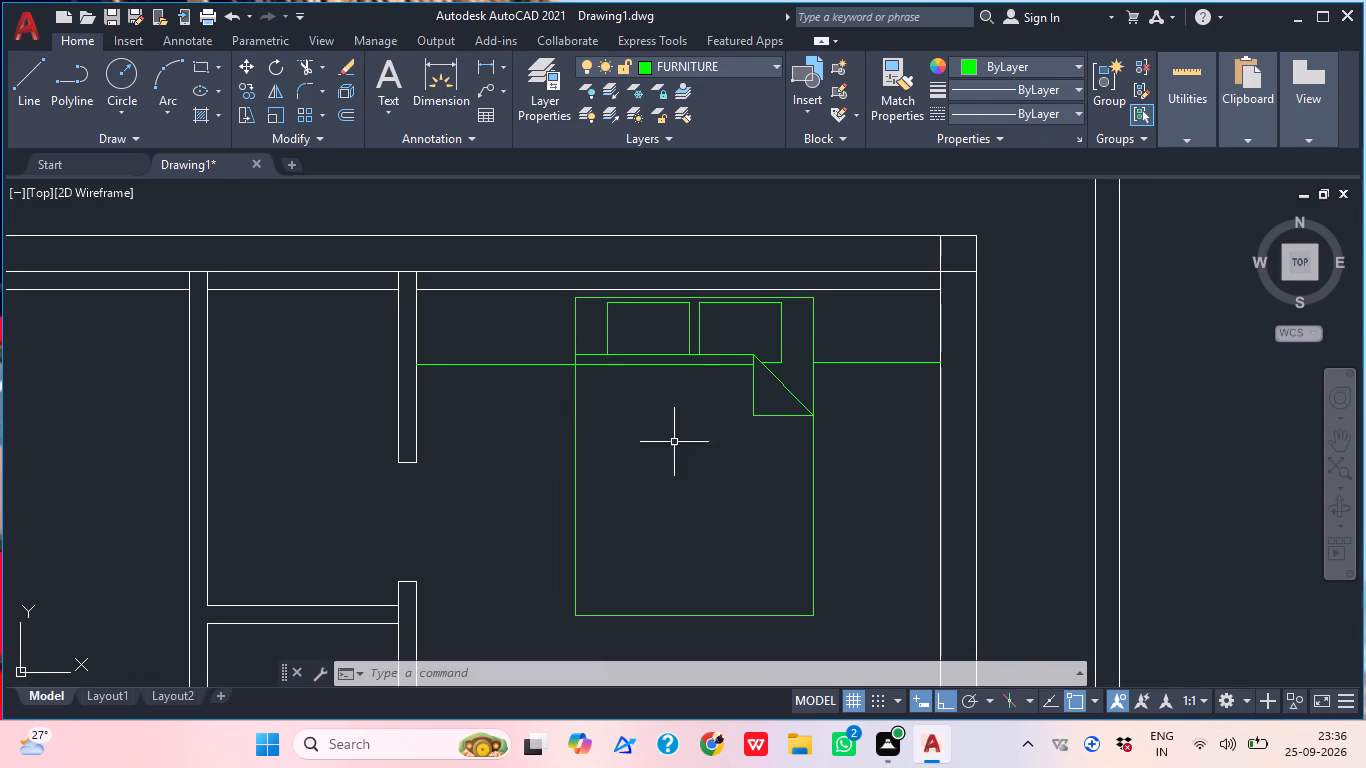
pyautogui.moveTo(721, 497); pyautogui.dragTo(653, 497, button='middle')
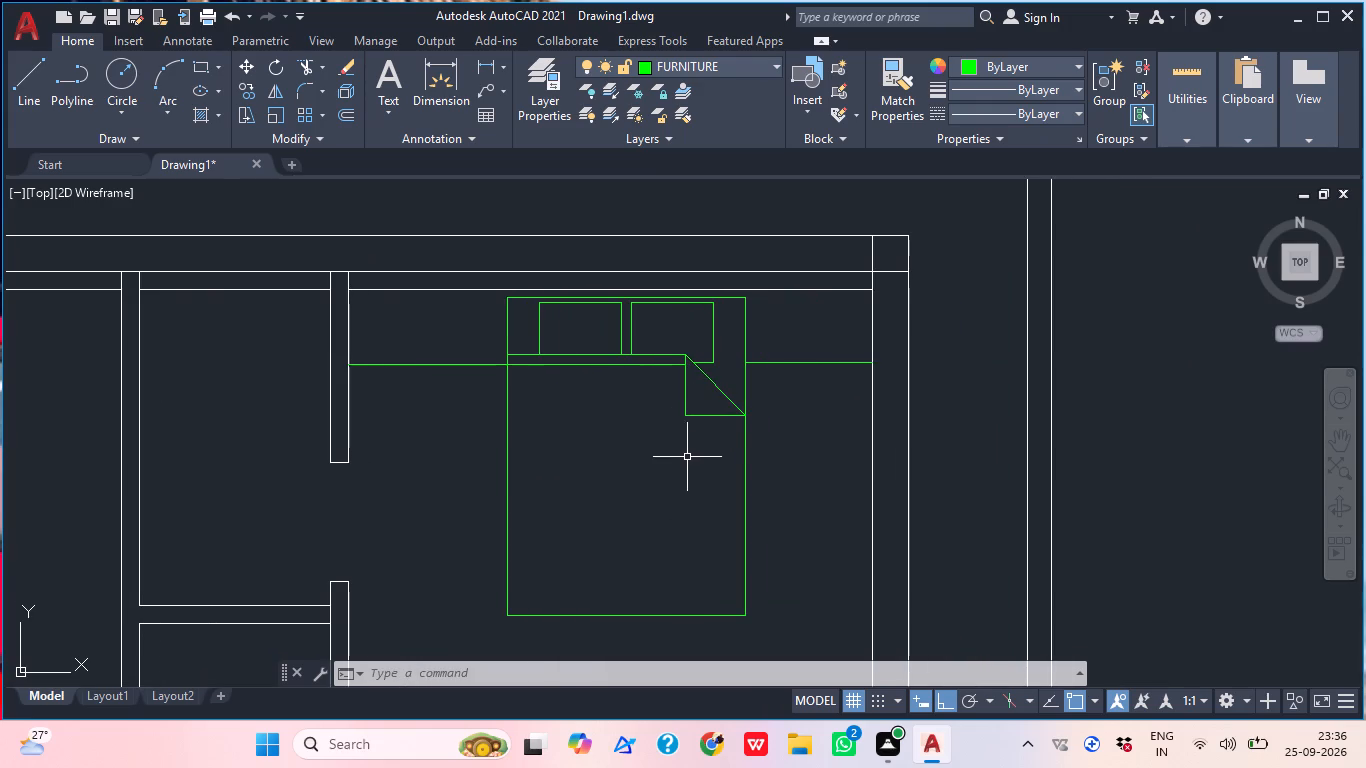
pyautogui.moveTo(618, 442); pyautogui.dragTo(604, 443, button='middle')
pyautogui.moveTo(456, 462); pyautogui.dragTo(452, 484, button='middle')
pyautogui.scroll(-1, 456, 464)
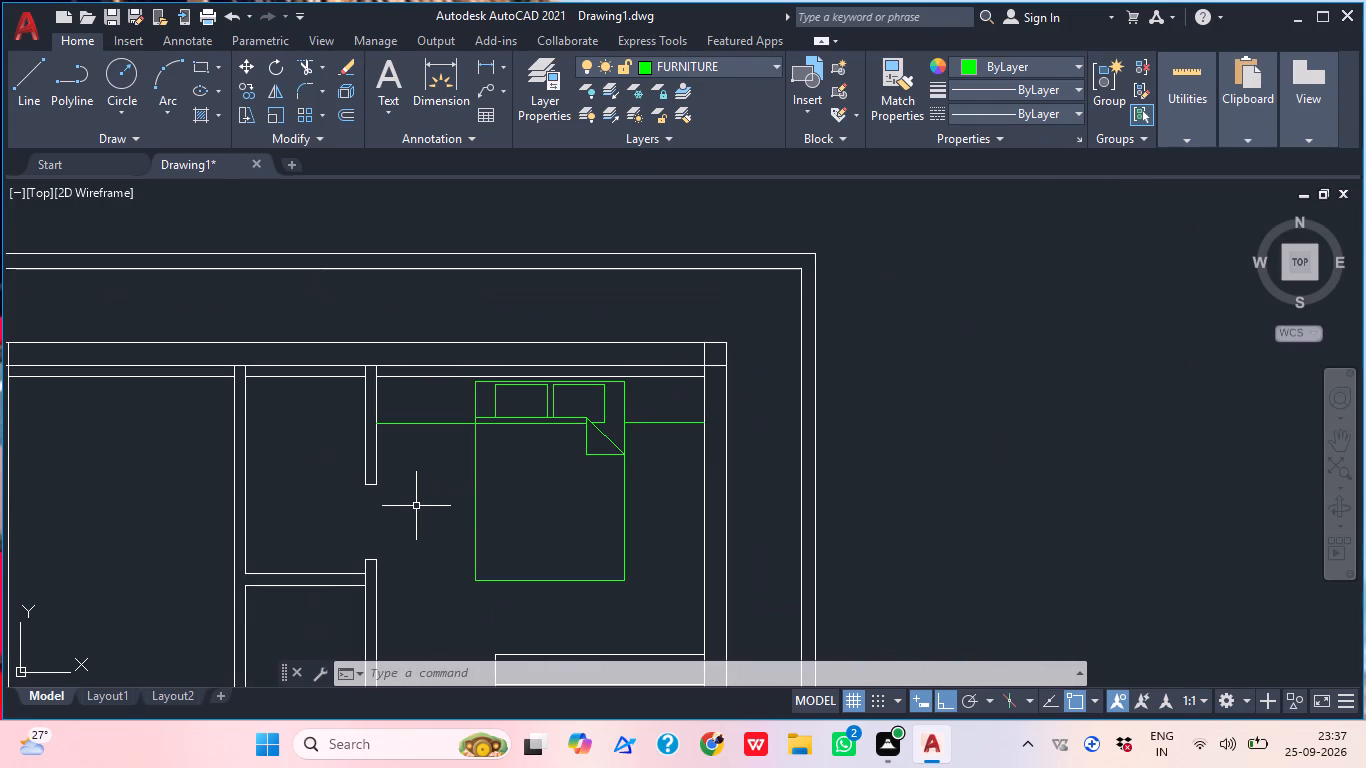
# Draw a circle about 5" in radius as a lamp between the partition wall and the bed, above the side-table line.
pyautogui.press('c')
pyautogui.press('Return')
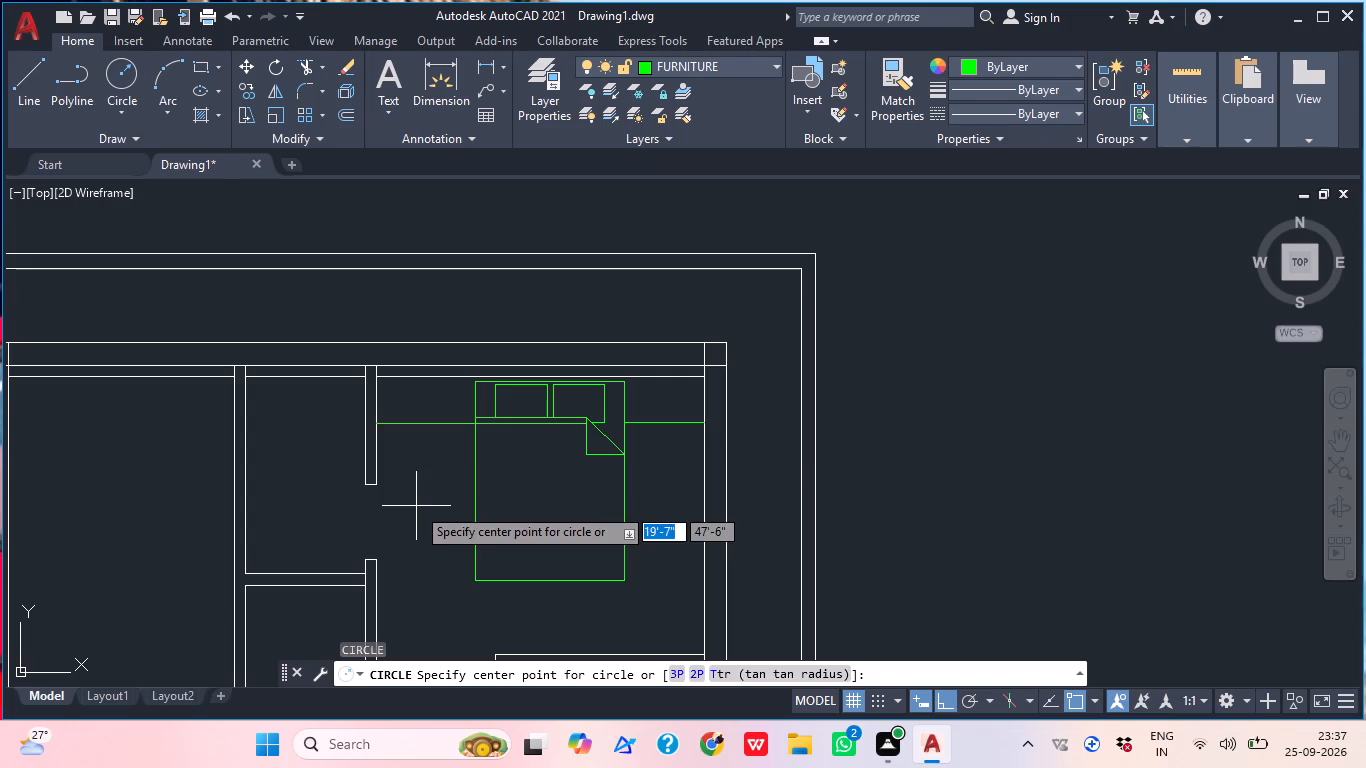
pyautogui.scroll(2, 461, 406)
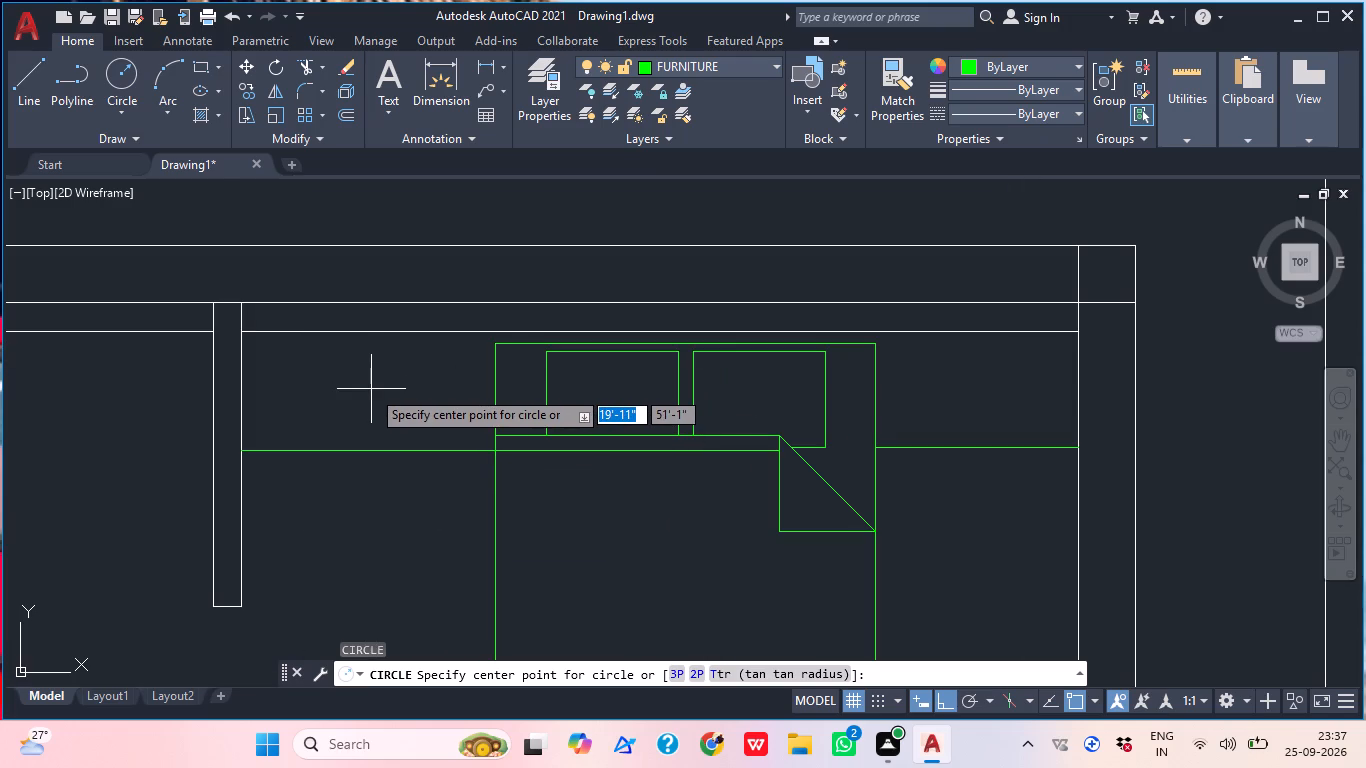
pyautogui.click(371, 389)
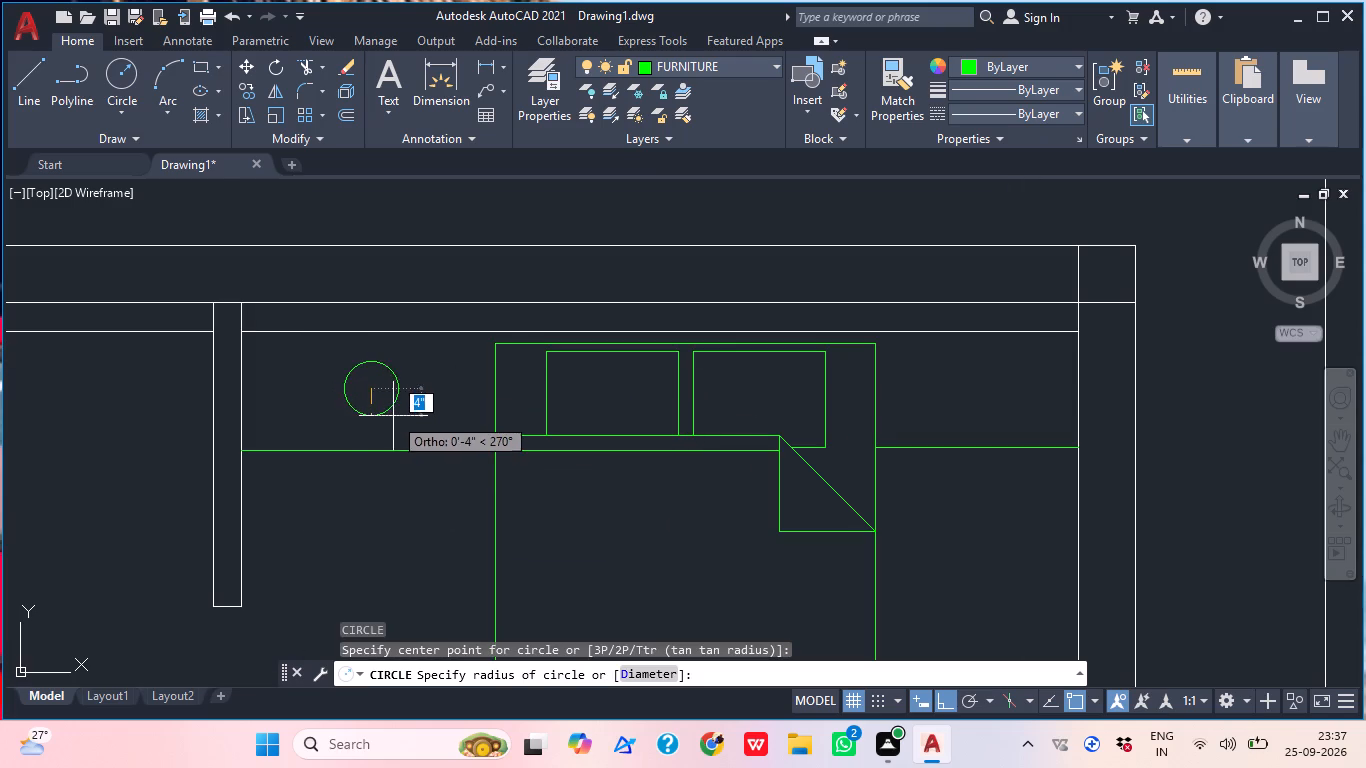
pyautogui.click(402, 423)
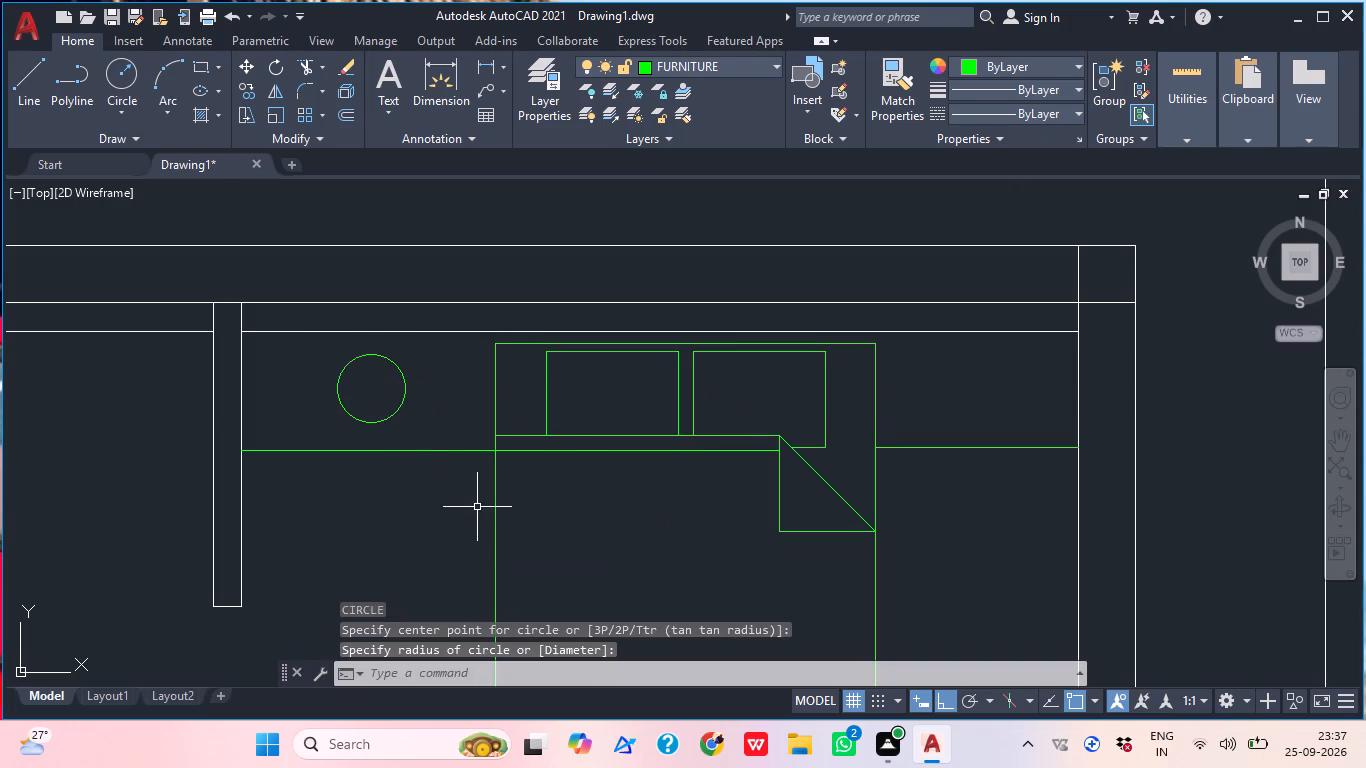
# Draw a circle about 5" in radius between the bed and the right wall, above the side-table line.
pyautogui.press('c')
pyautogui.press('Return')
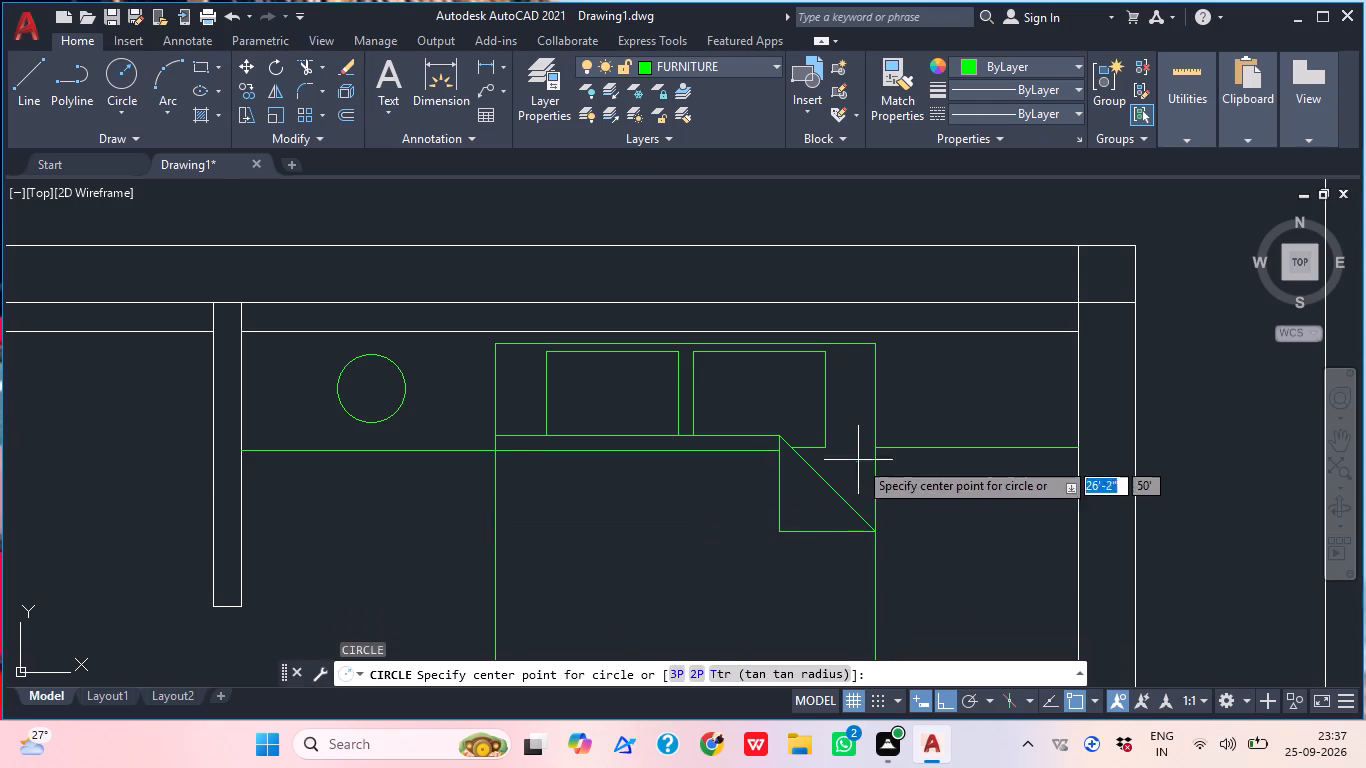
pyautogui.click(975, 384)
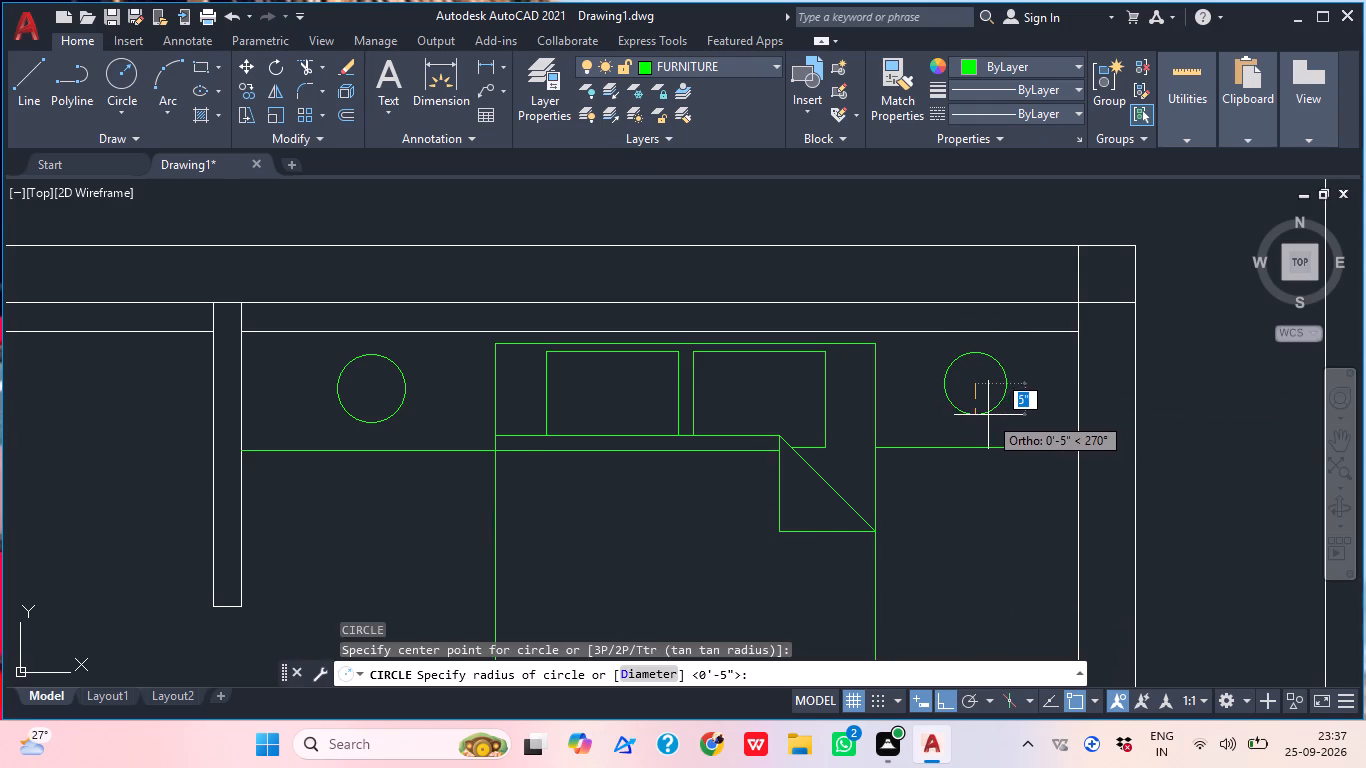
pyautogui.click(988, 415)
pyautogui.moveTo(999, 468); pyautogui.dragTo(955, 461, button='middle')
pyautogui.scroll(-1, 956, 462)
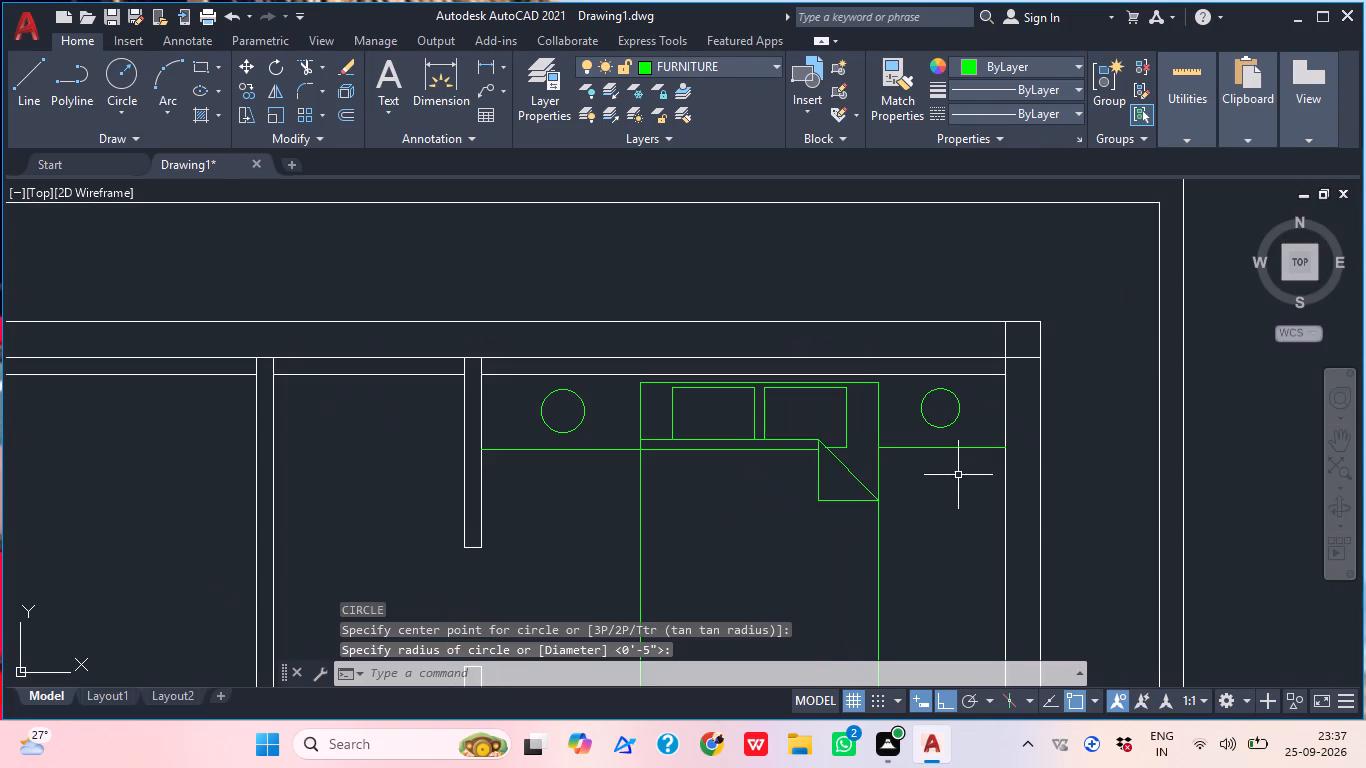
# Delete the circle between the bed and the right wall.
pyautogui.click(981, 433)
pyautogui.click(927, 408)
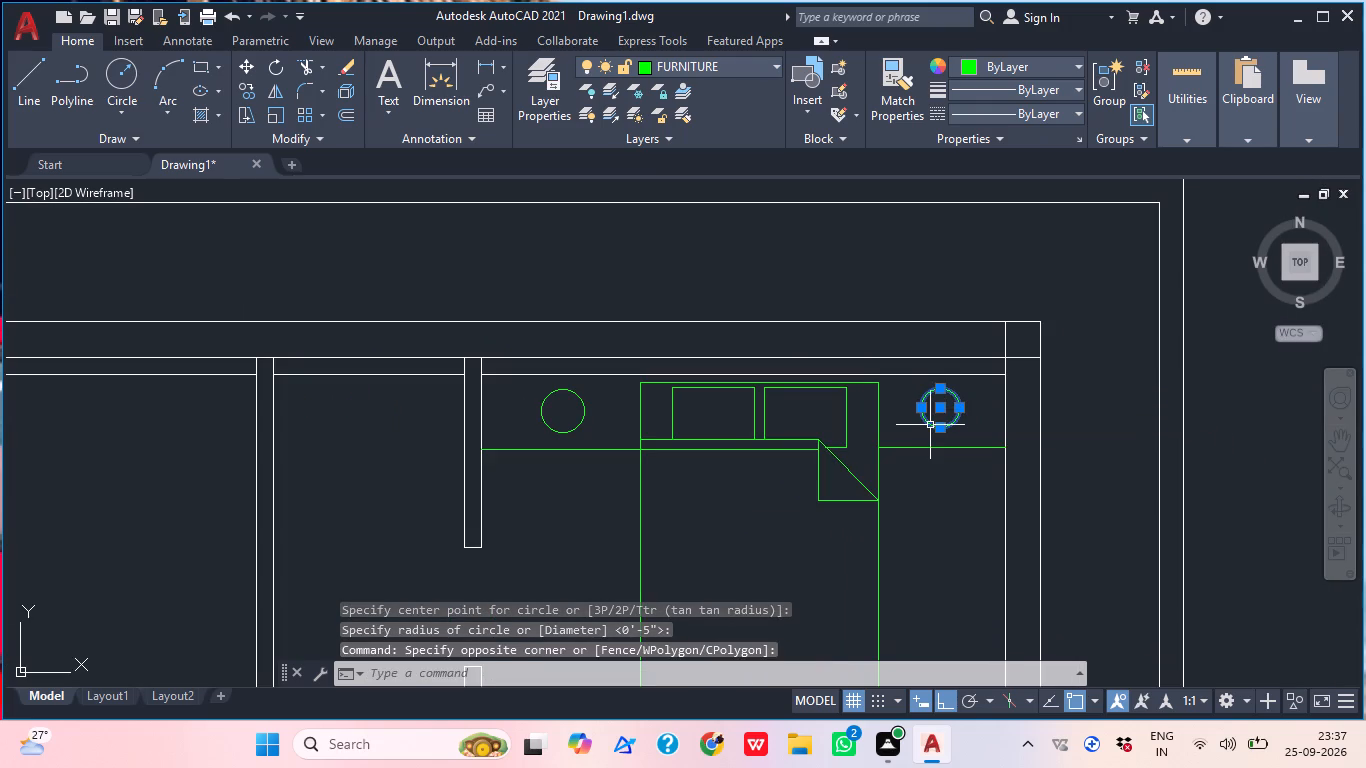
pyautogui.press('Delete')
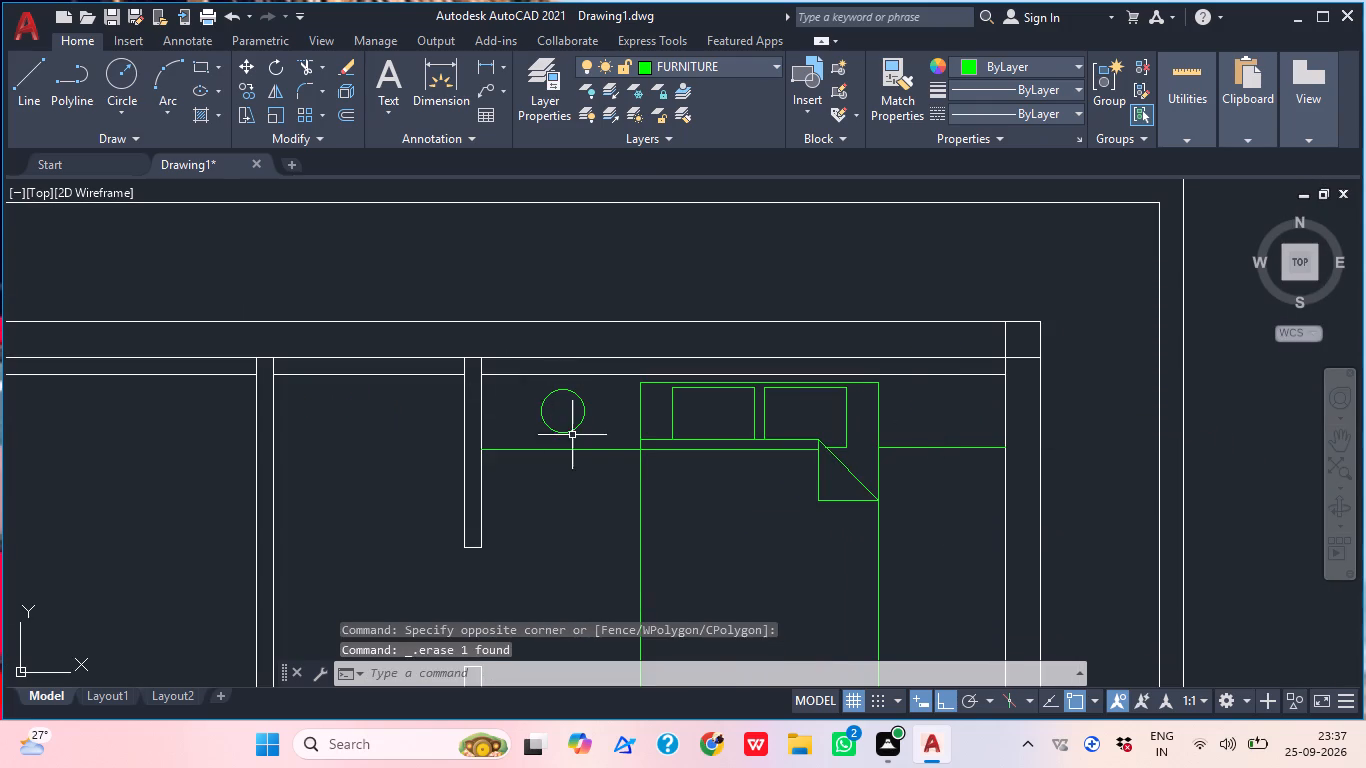
# Copy the left side-table circle about 8' horizontally, from the left side-table line to the middle of the right side-table line.
pyautogui.click(600, 433)
pyautogui.moveTo(522, 400); pyautogui.dragTo(537, 401)
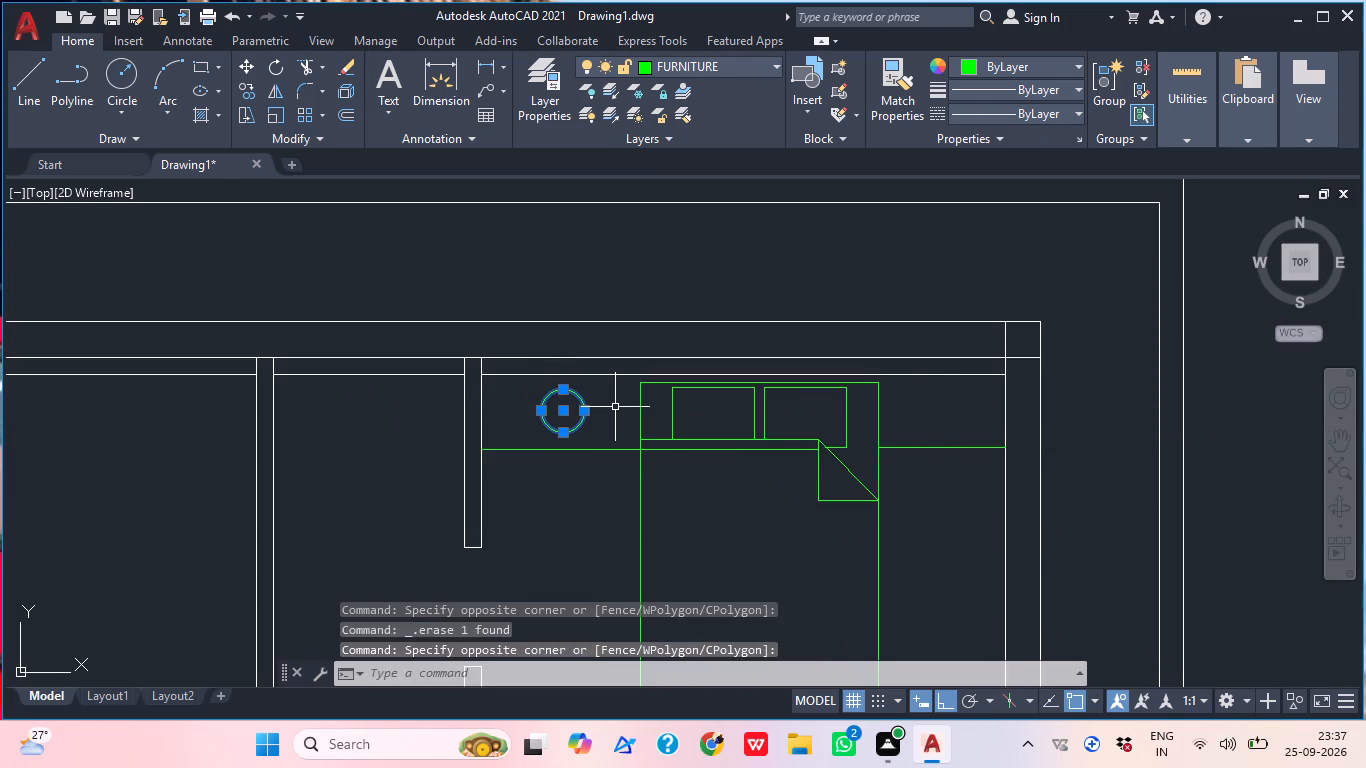
pyautogui.write('CO')
pyautogui.press('Return')
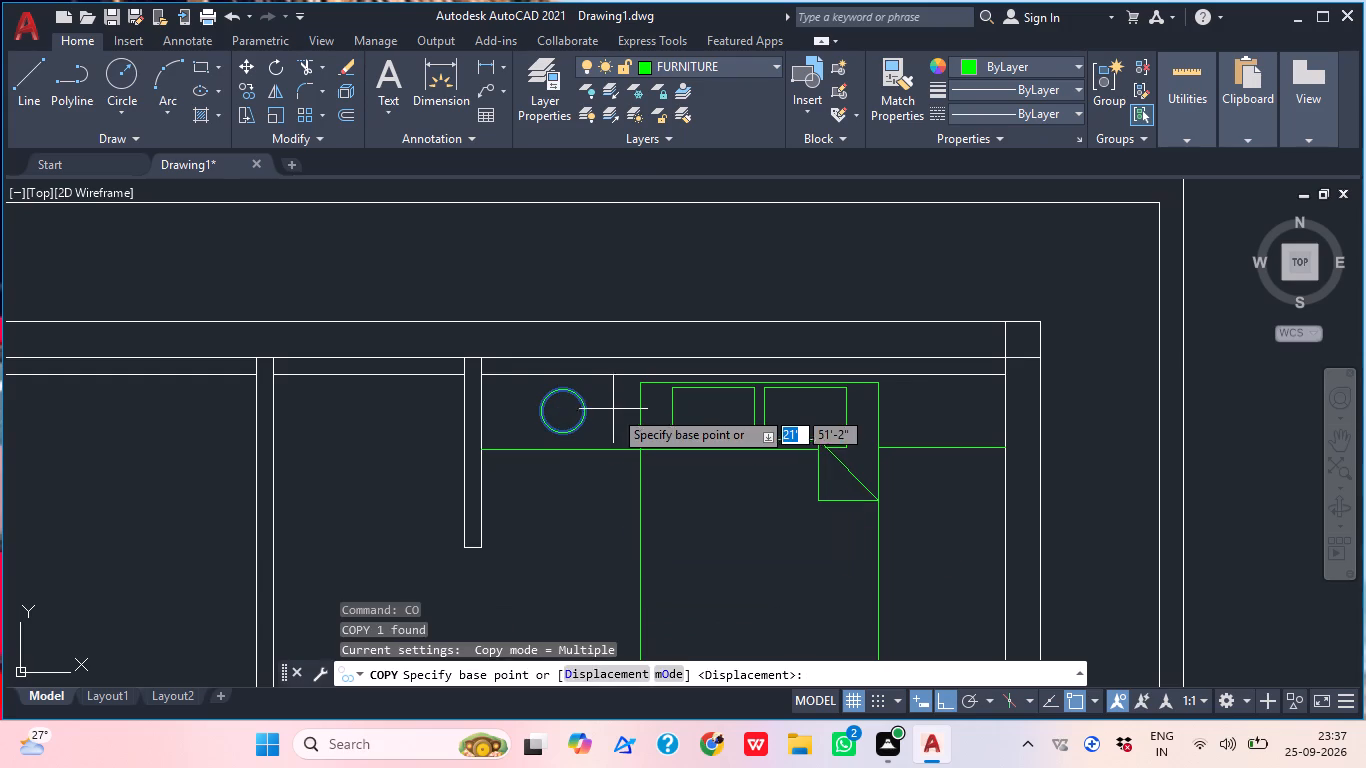
pyautogui.click(559, 449)
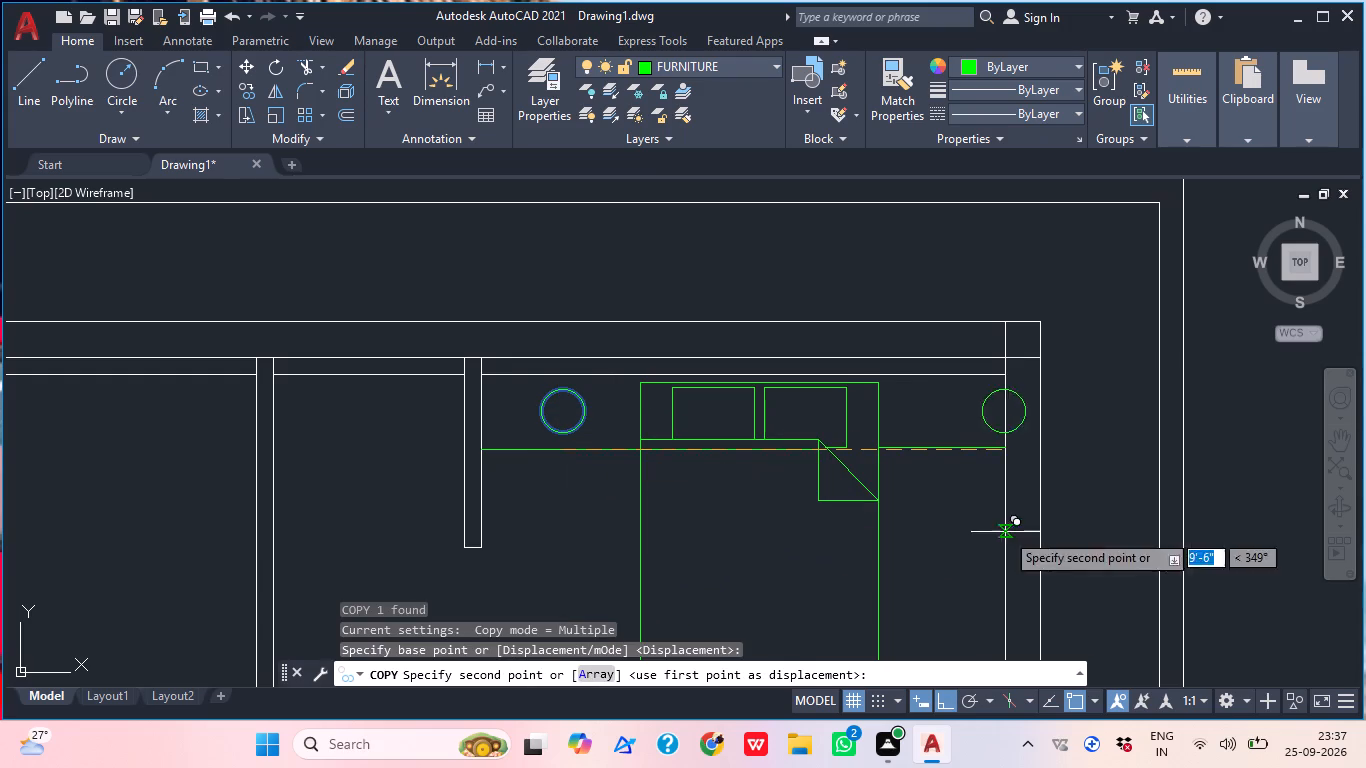
pyautogui.click(941, 448)
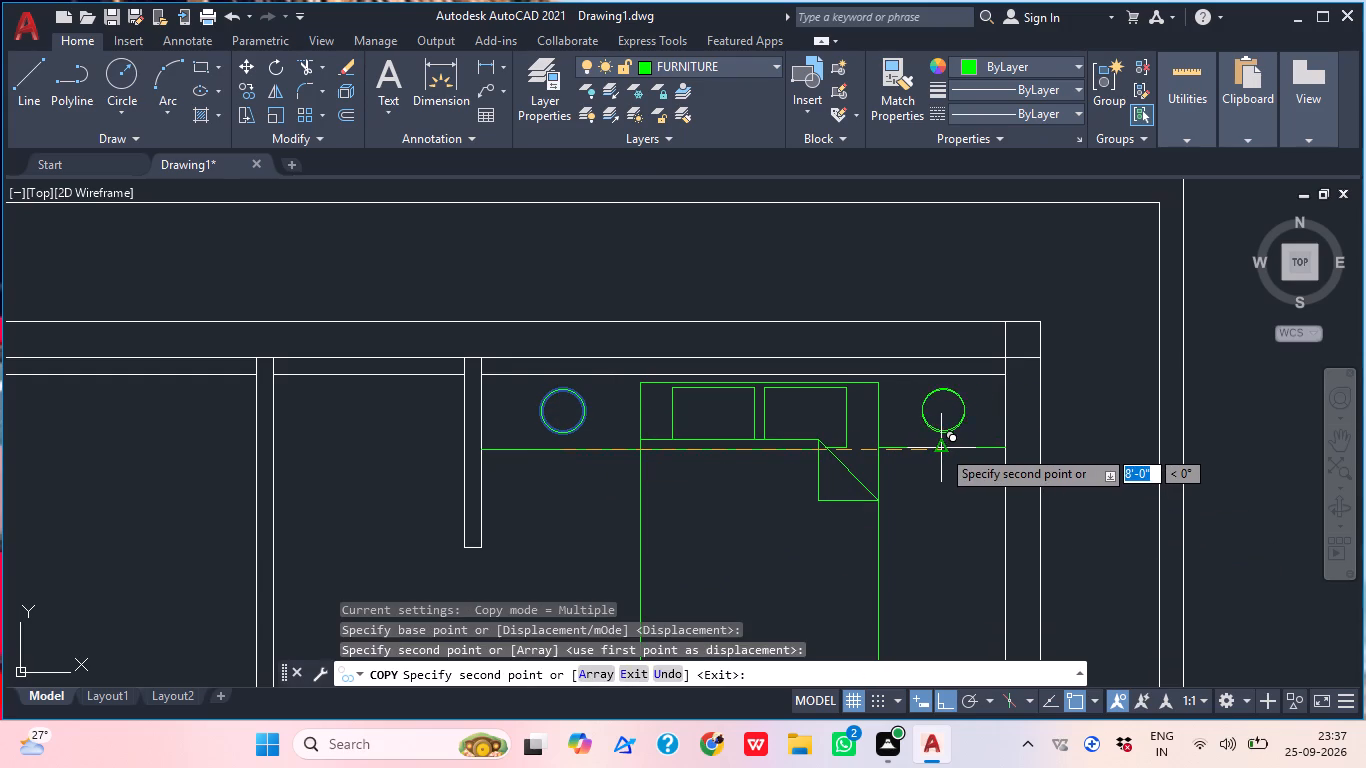
pyautogui.press('Escape')
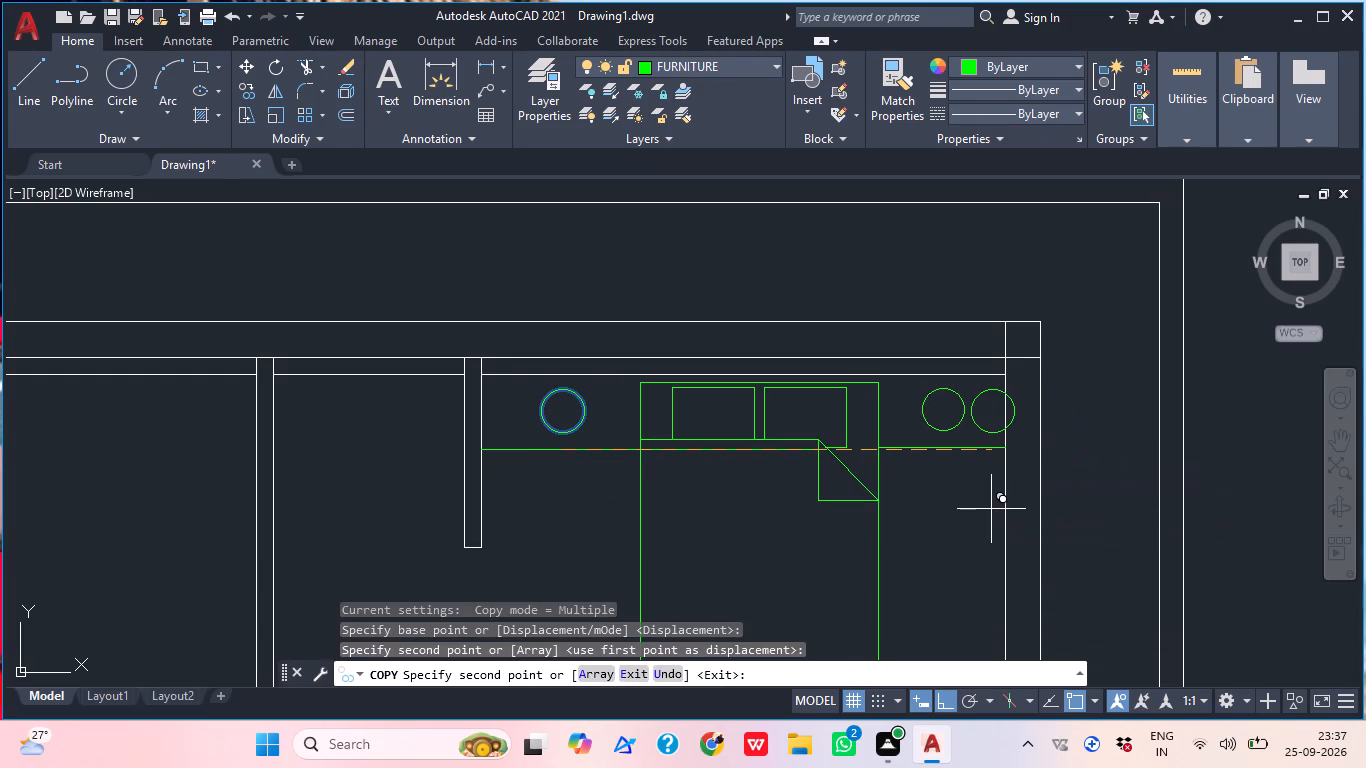
# Examine the rest of the floor plan, from the bedroom past the staircase to the front rooms and porch.
pyautogui.scroll(-1, 720, 445)
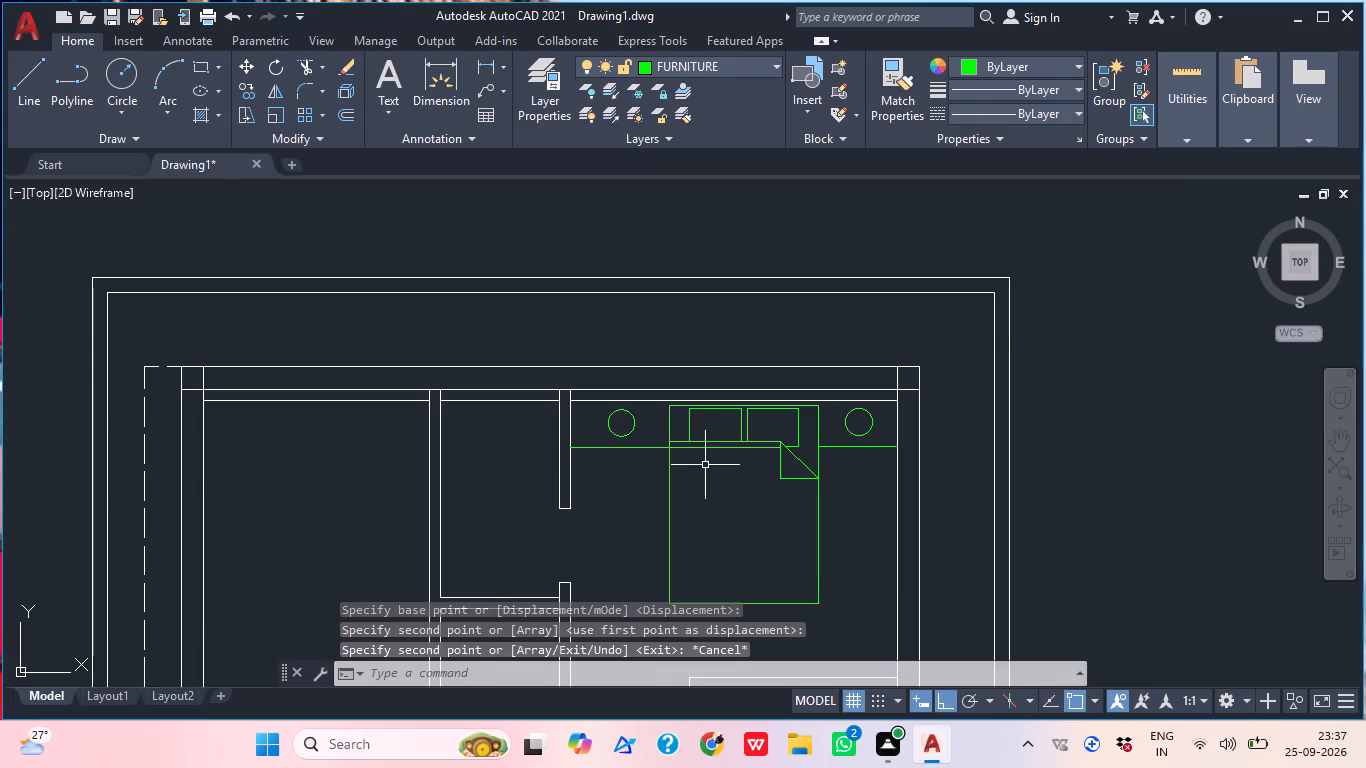
pyautogui.moveTo(708, 493); pyautogui.dragTo(660, 453, button='middle')
pyautogui.scroll(-1, 721, 424)
pyautogui.moveTo(716, 459); pyautogui.dragTo(687, 404, button='middle')
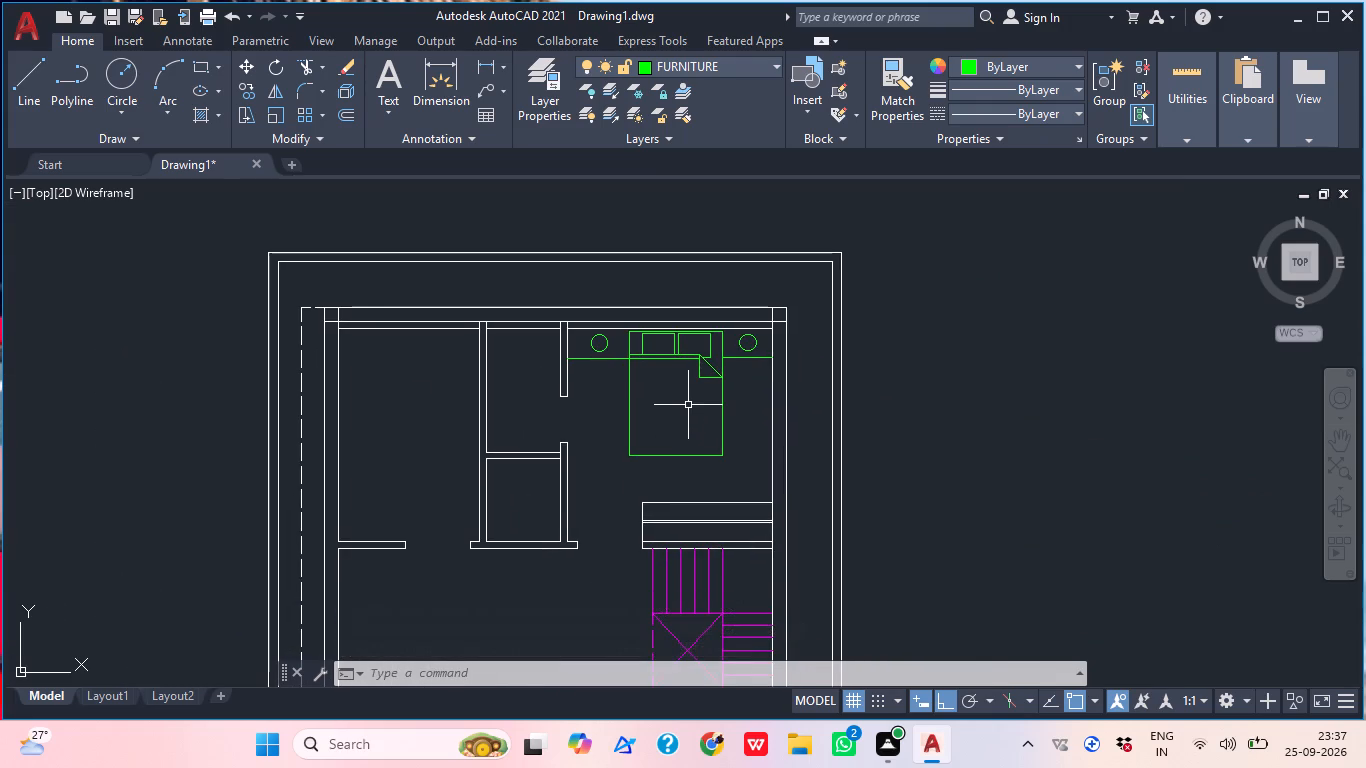
pyautogui.moveTo(682, 438); pyautogui.dragTo(674, 396, button='middle')
pyautogui.moveTo(510, 678); pyautogui.dragTo(557, 490, button='middle')
pyautogui.moveTo(554, 546); pyautogui.dragTo(569, 470, button='middle')
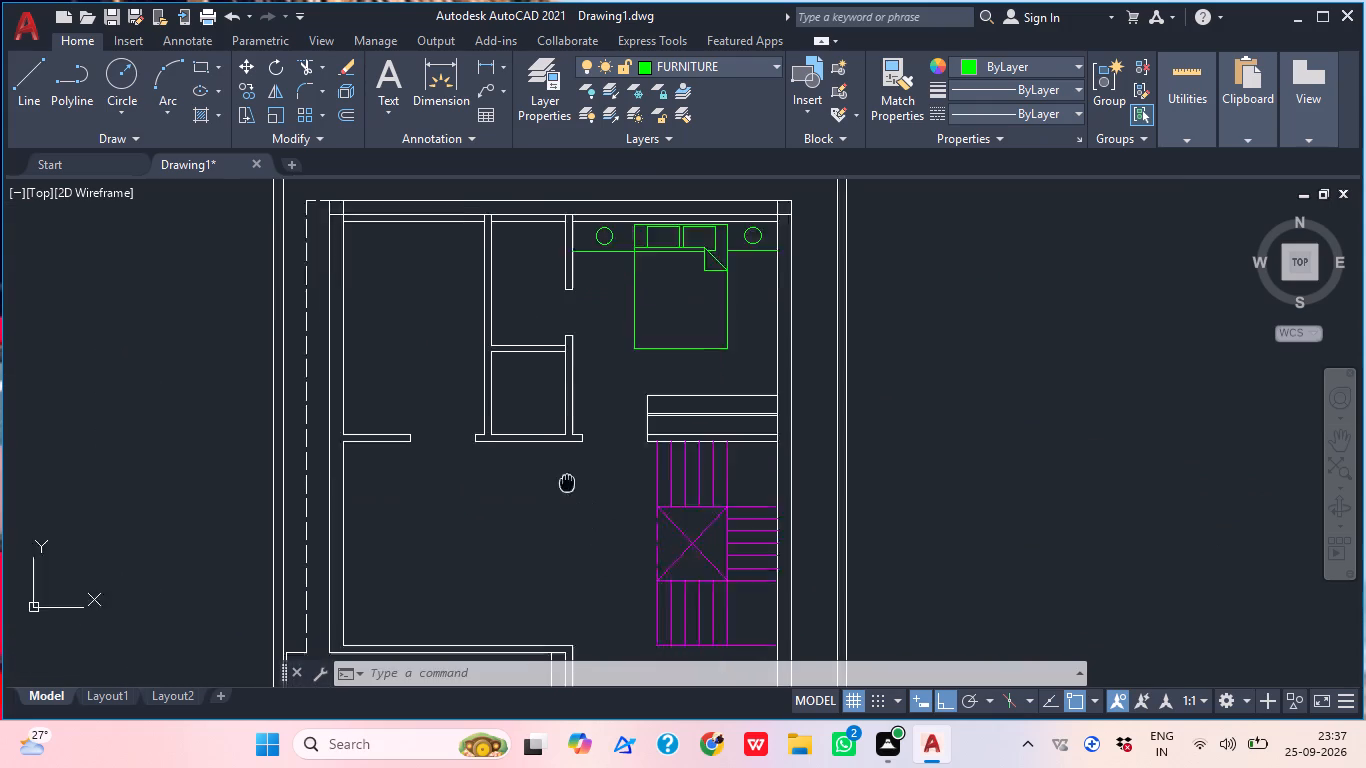
pyautogui.moveTo(569, 470); pyautogui.dragTo(573, 454, button='middle')
pyautogui.scroll(-1, 573, 454)
pyautogui.moveTo(584, 468); pyautogui.dragTo(580, 410, button='middle')
pyautogui.moveTo(571, 489); pyautogui.dragTo(567, 422, button='middle')
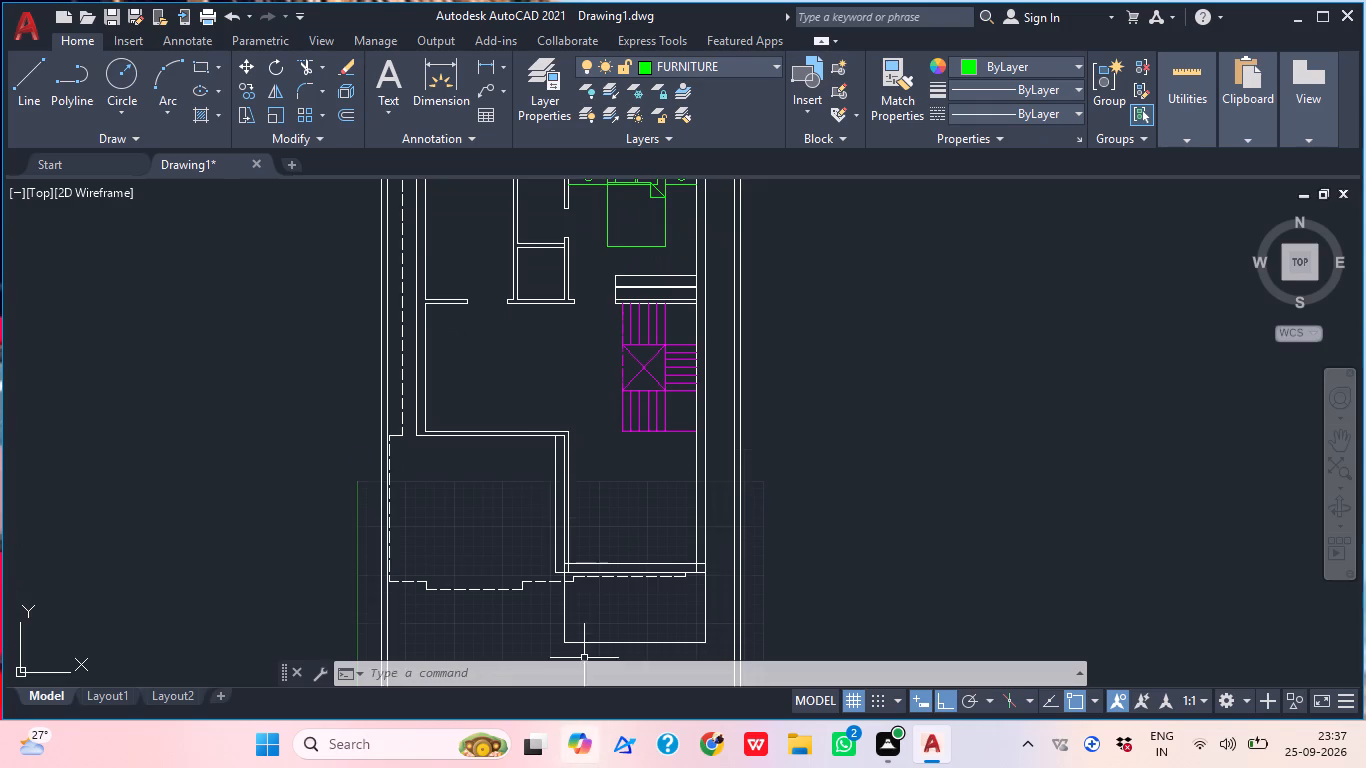
pyautogui.moveTo(581, 645); pyautogui.dragTo(581, 531, button='middle')
pyautogui.scroll(1, 609, 510)
pyautogui.moveTo(623, 534); pyautogui.dragTo(595, 560, button='middle')
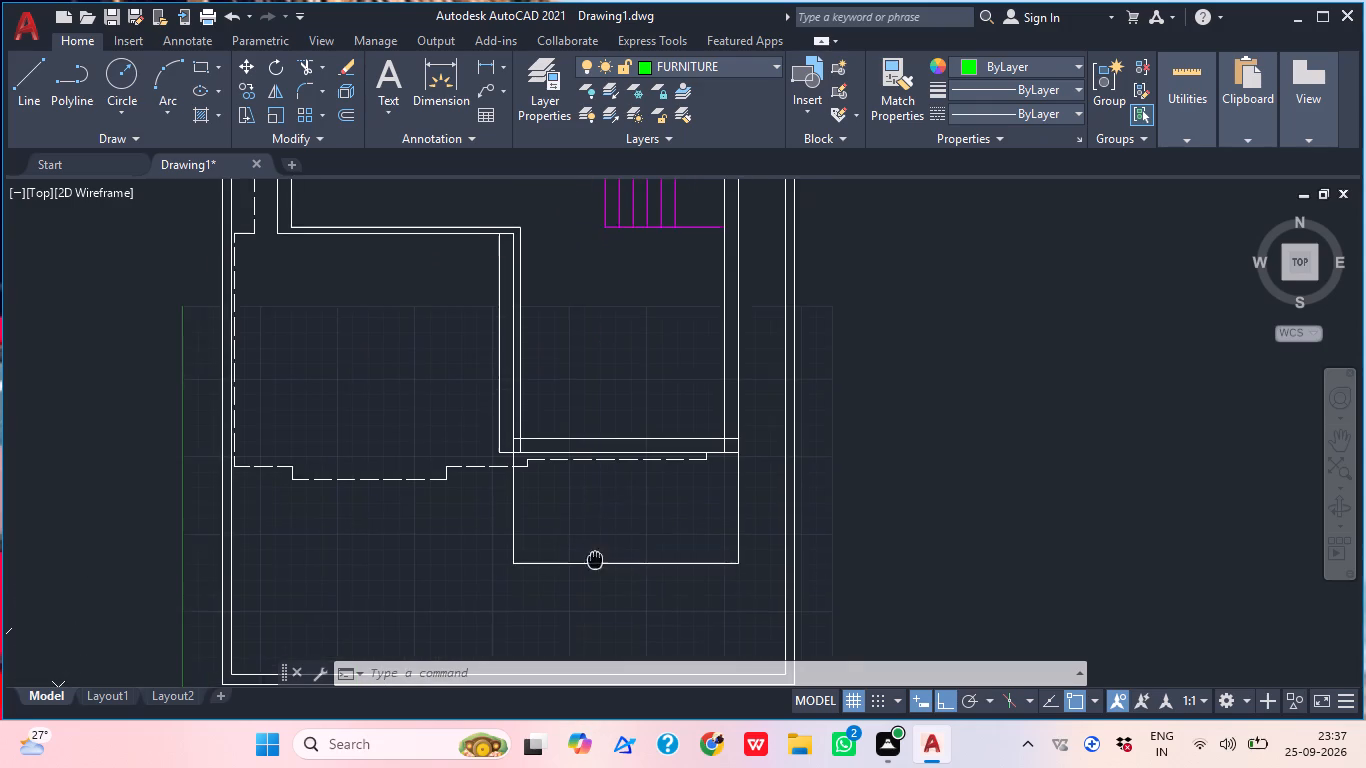
pyautogui.moveTo(595, 560); pyautogui.dragTo(590, 567, button='middle')
pyautogui.moveTo(598, 444); pyautogui.dragTo(592, 465, button='middle')
pyautogui.scroll(-1, 598, 446)
pyautogui.moveTo(596, 457); pyautogui.dragTo(587, 505, button='middle')
pyautogui.moveTo(436, 467); pyautogui.dragTo(438, 487, button='middle')
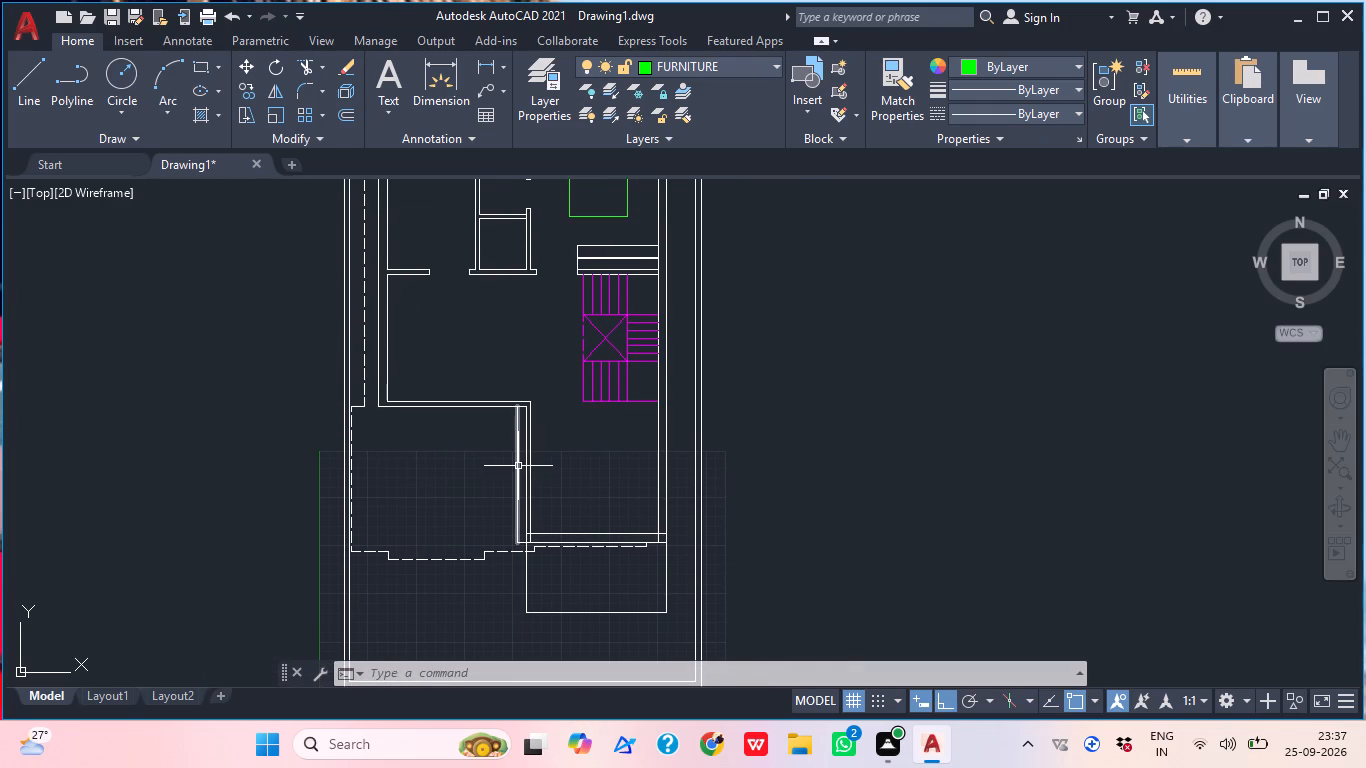
# Insert the Vehicle block from the recent blocks into the empty space to the right of the floor plan.
pyautogui.press('i')
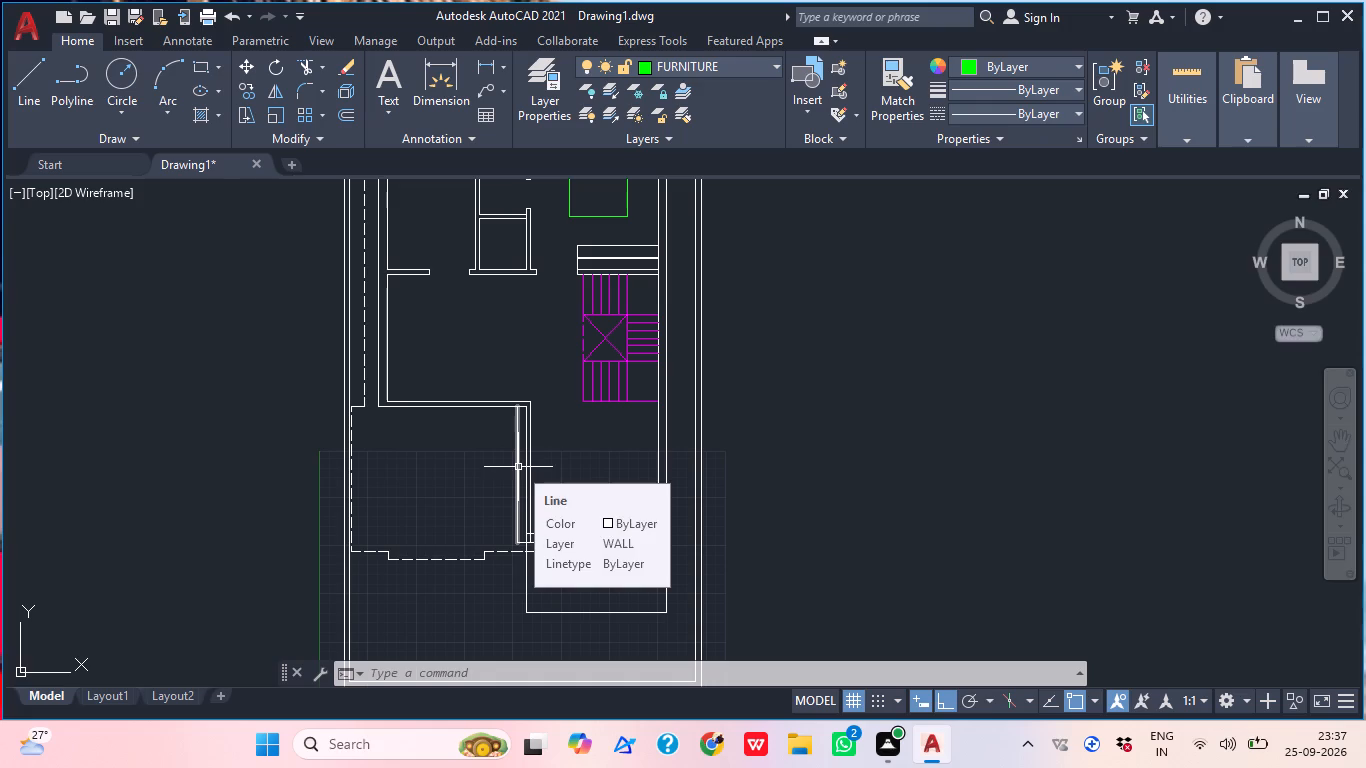
pyautogui.press('Return')
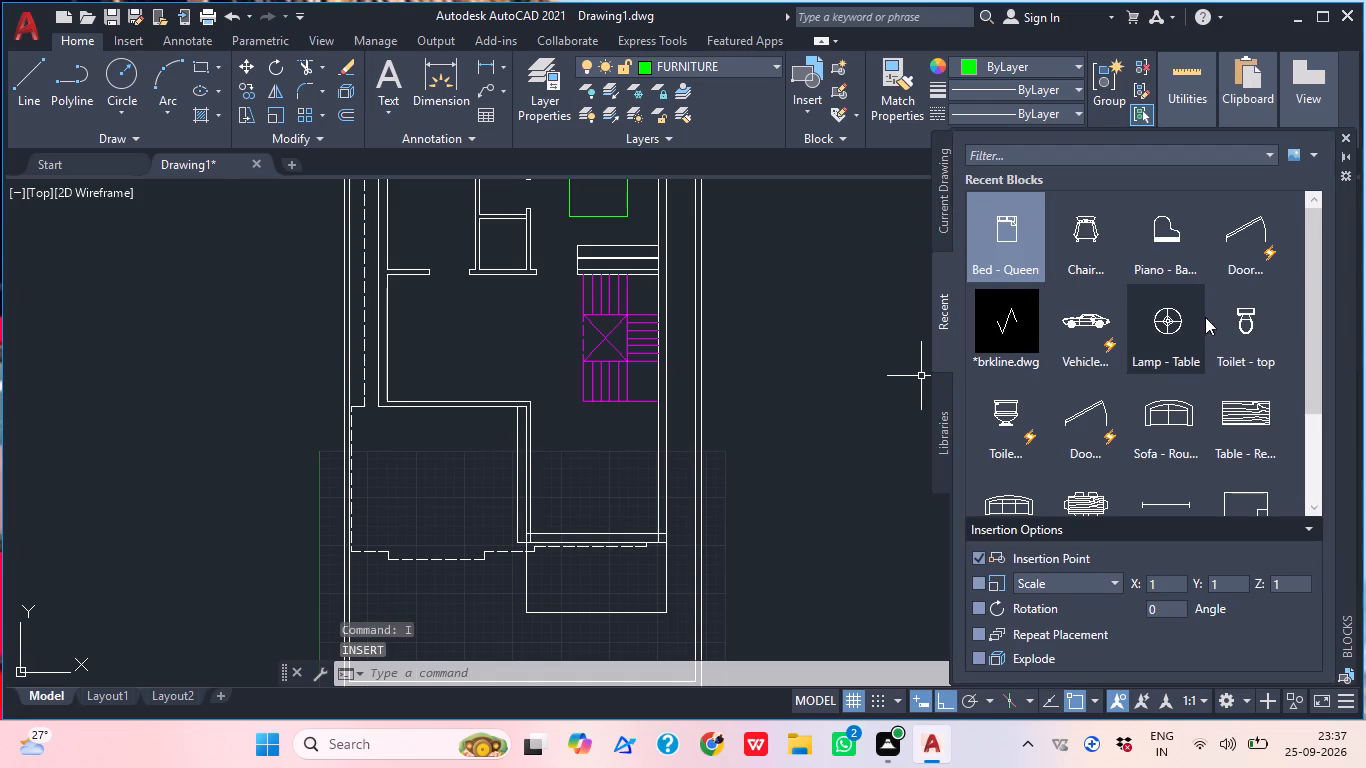
pyautogui.moveTo(1095, 316); pyautogui.dragTo(824, 395)
pyautogui.click(1348, 136)
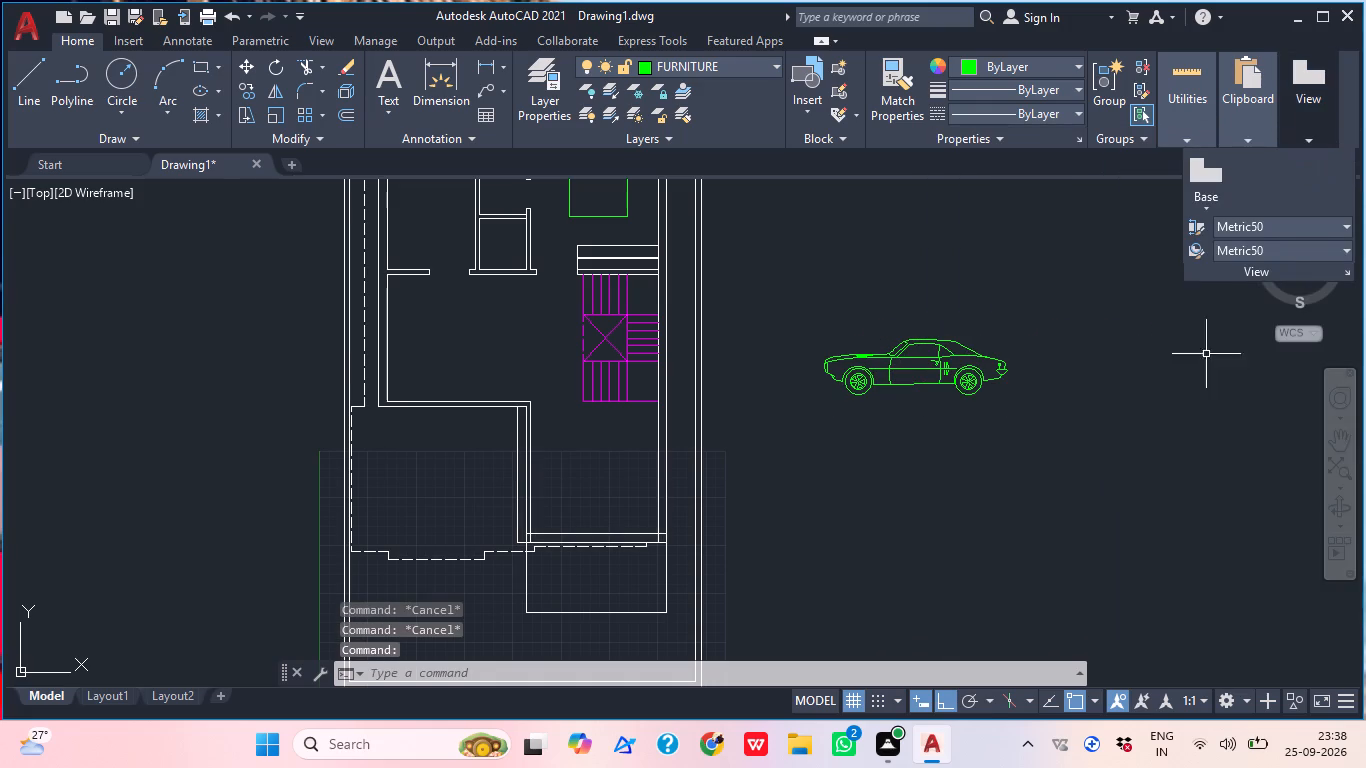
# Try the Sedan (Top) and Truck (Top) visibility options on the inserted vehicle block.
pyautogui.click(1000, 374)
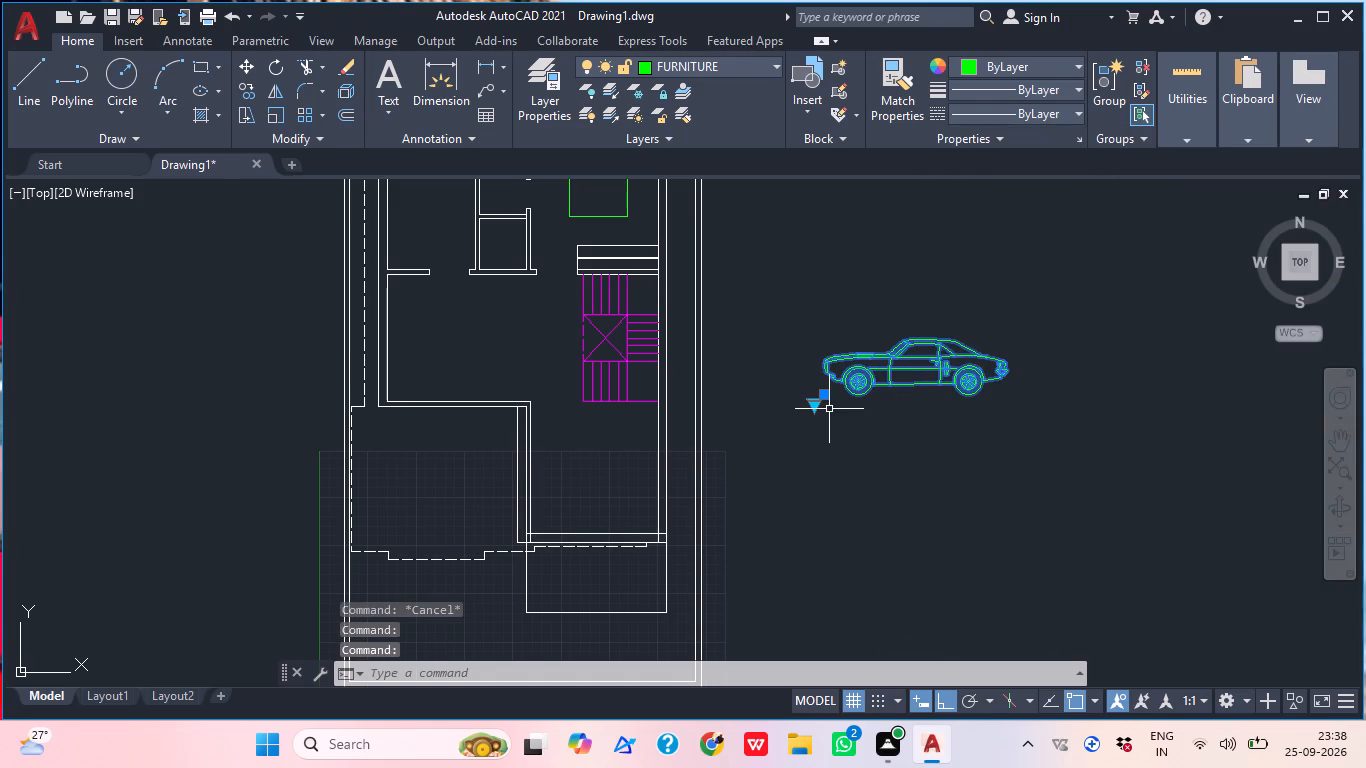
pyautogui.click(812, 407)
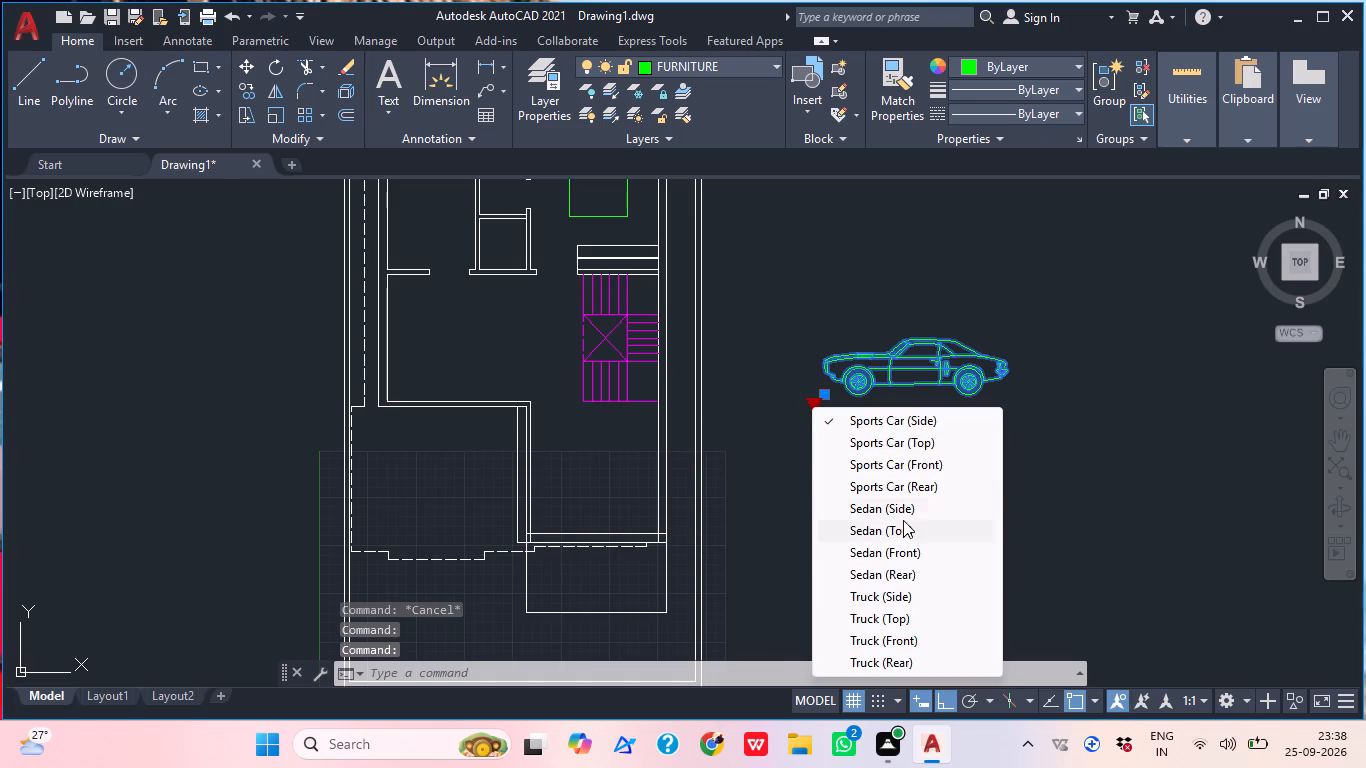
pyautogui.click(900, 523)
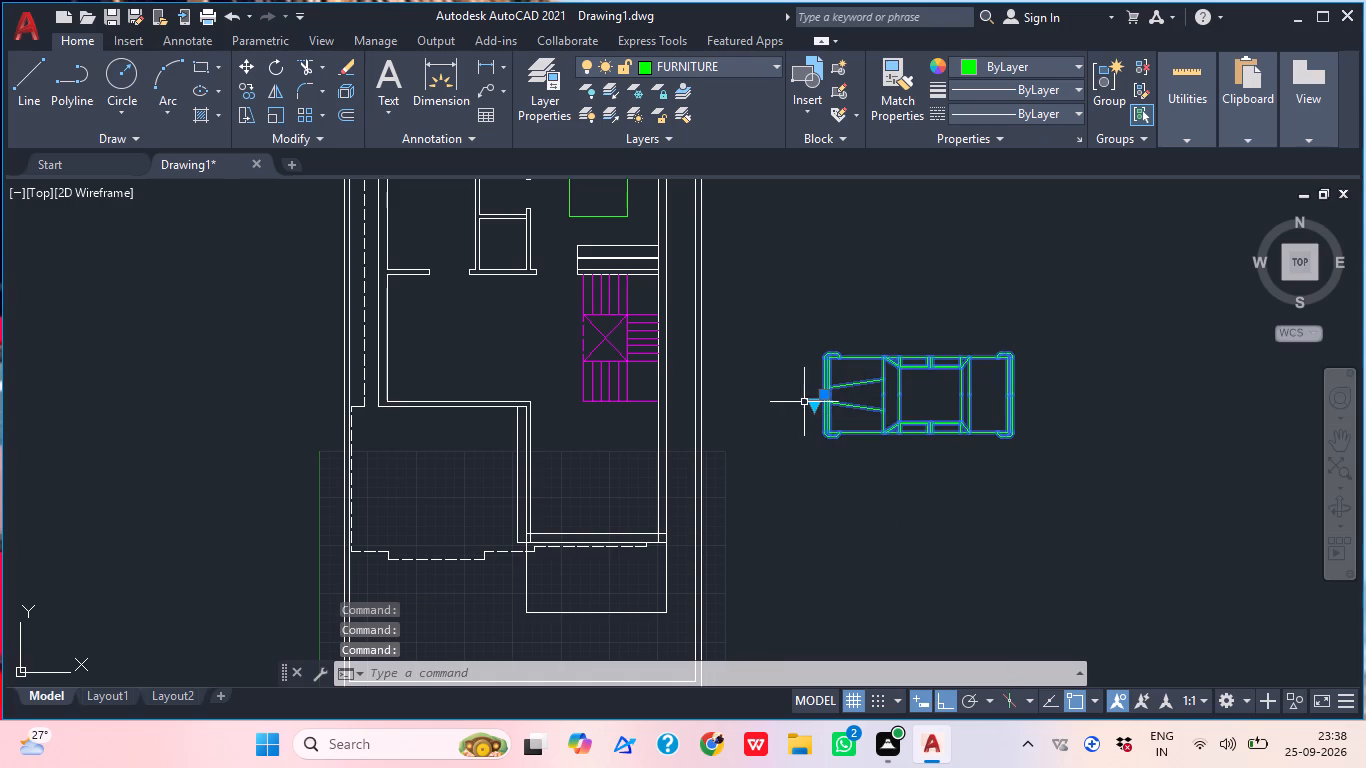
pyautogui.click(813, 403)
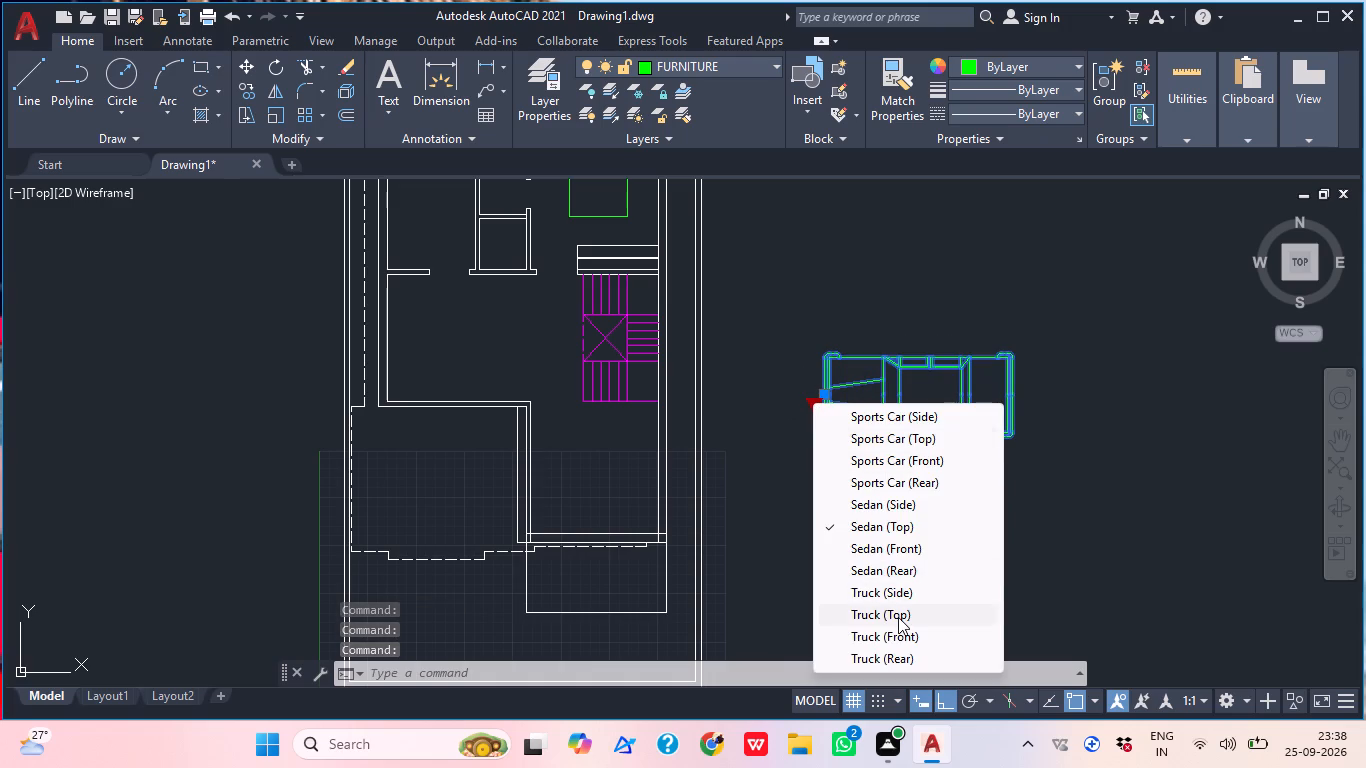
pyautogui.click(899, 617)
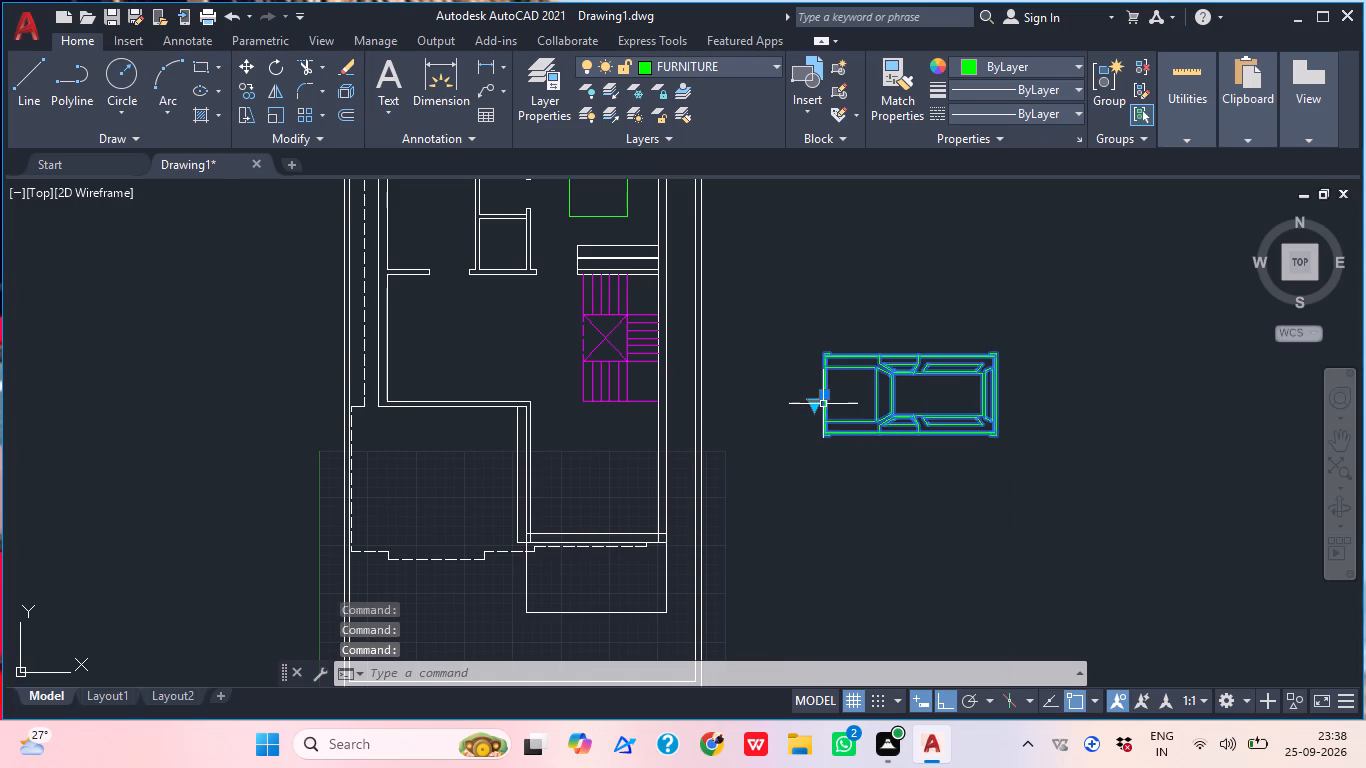
# Set the vehicle block's visibility to Sports Car (Top).
pyautogui.click(817, 407)
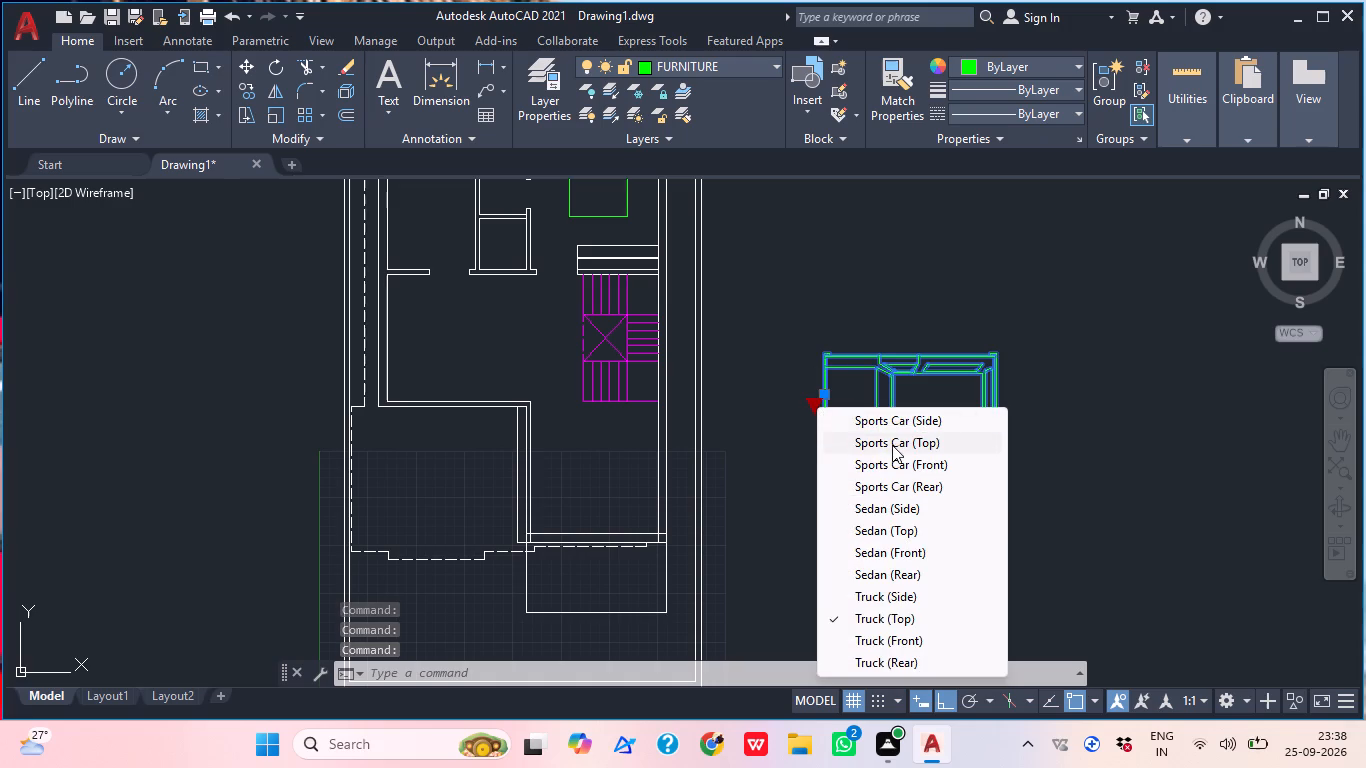
pyautogui.click(892, 445)
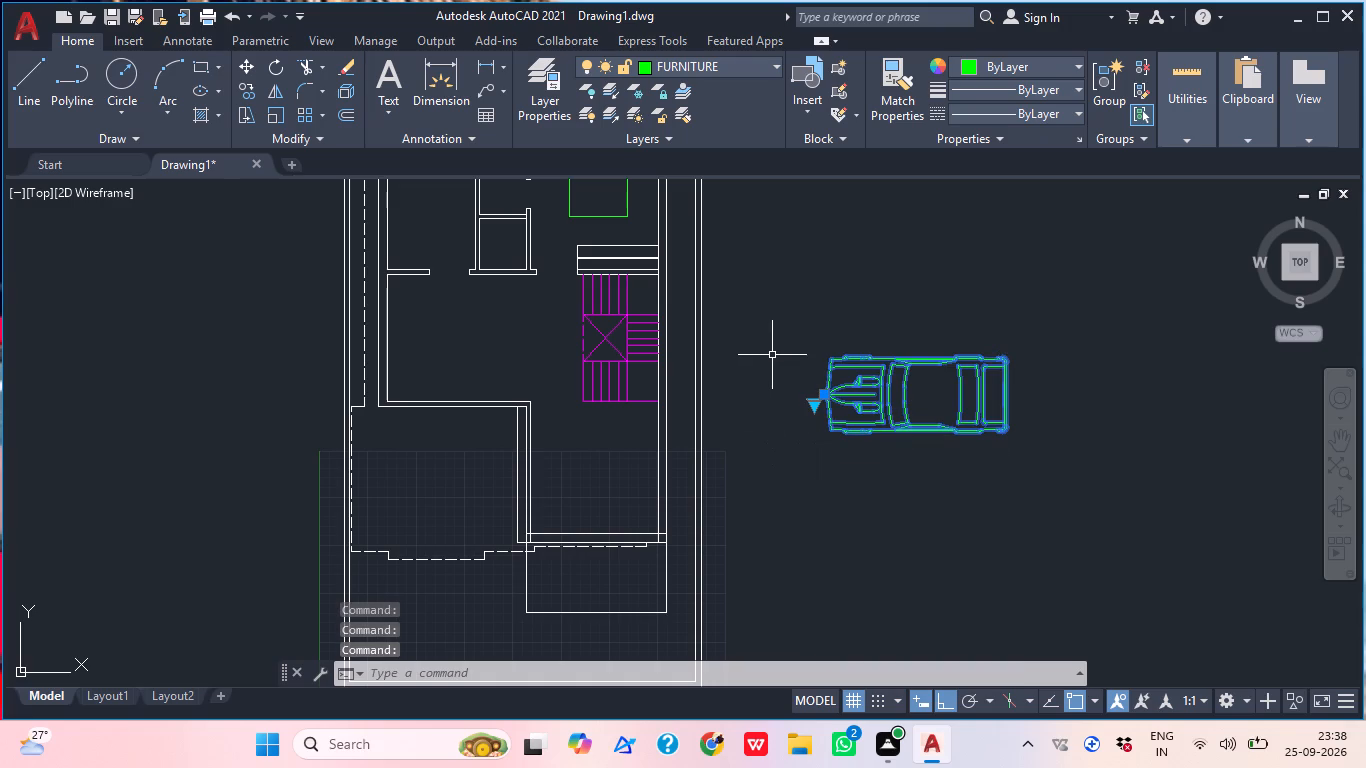
pyautogui.press('Escape')
# Rotate the sports car 270° about a point just beyond its nose so the front faces up the plan.
pyautogui.click(932, 427)
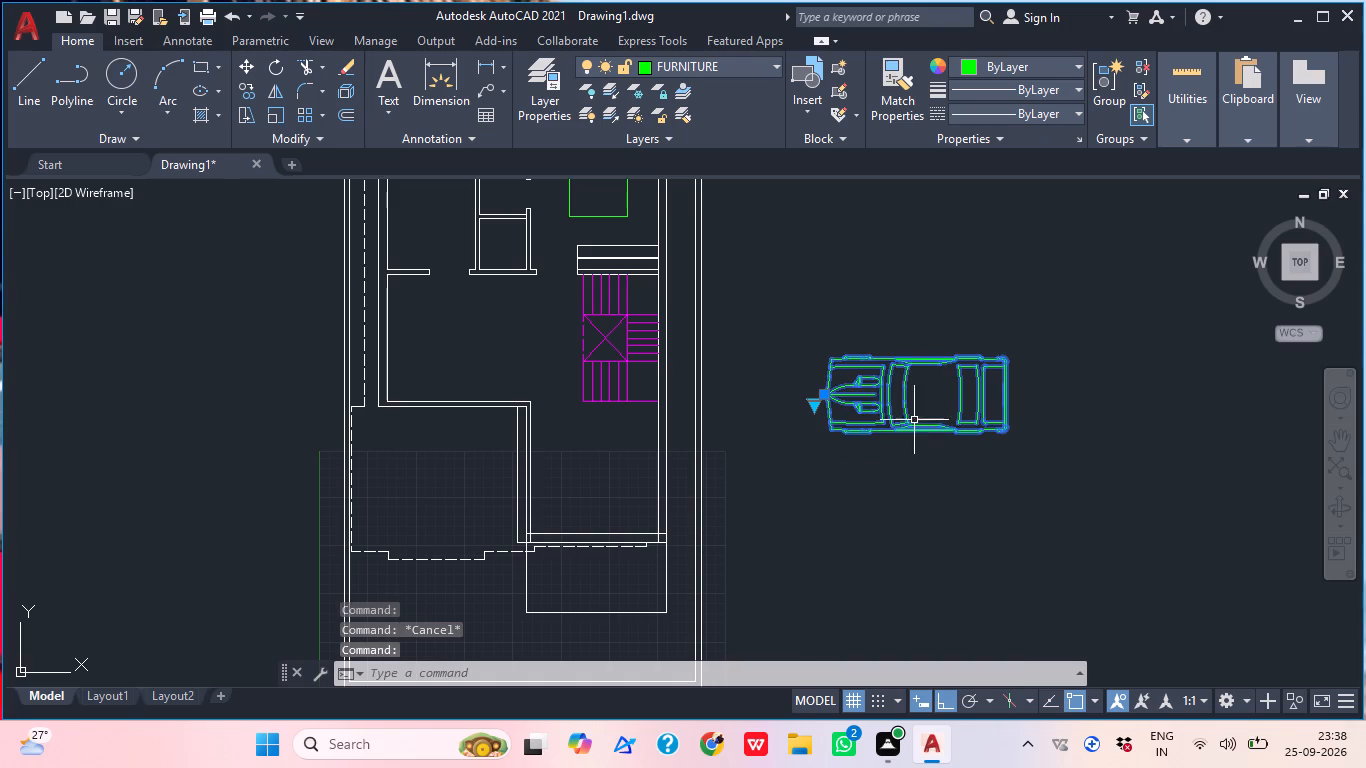
pyautogui.write('RI')
pyautogui.press('BackSpace')
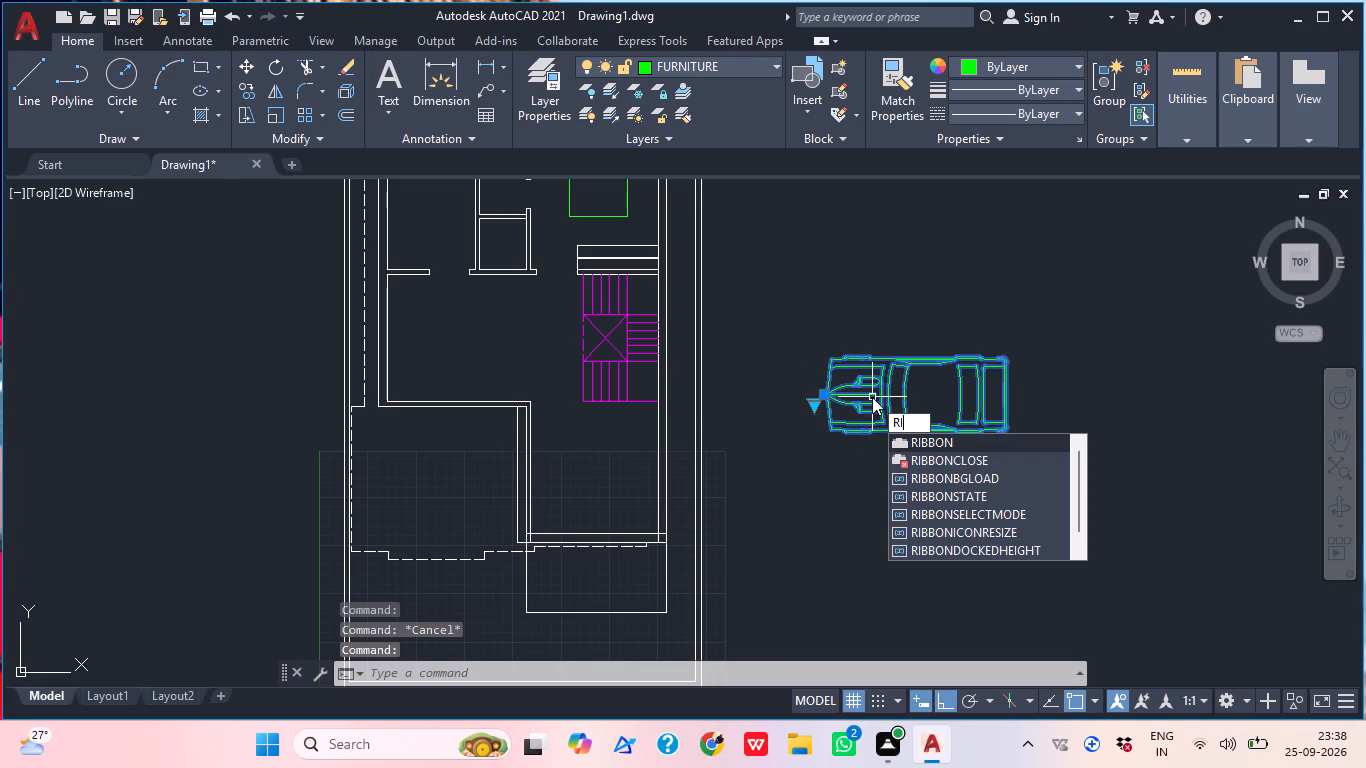
pyautogui.press('BackSpace')
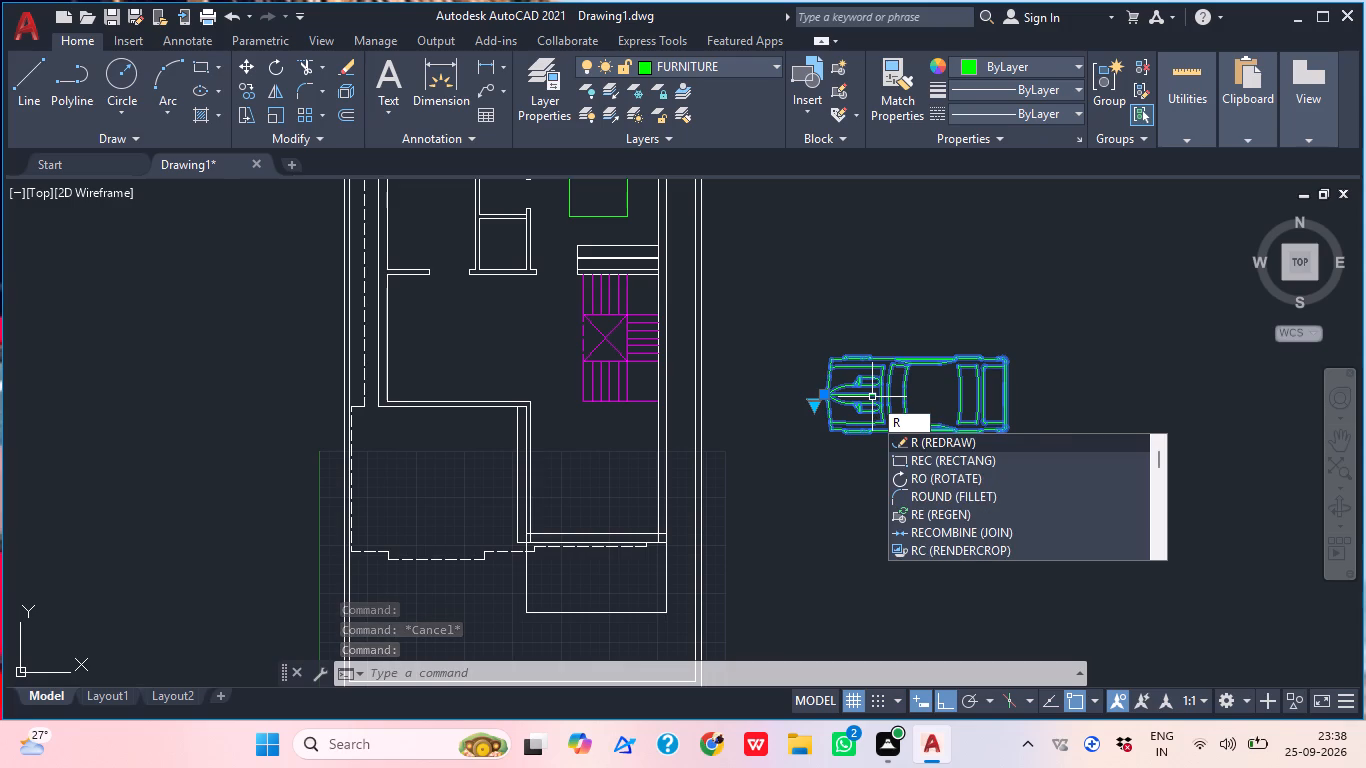
pyautogui.press('o')
pyautogui.press(',')
pyautogui.press('BackSpace')
pyautogui.press('space')
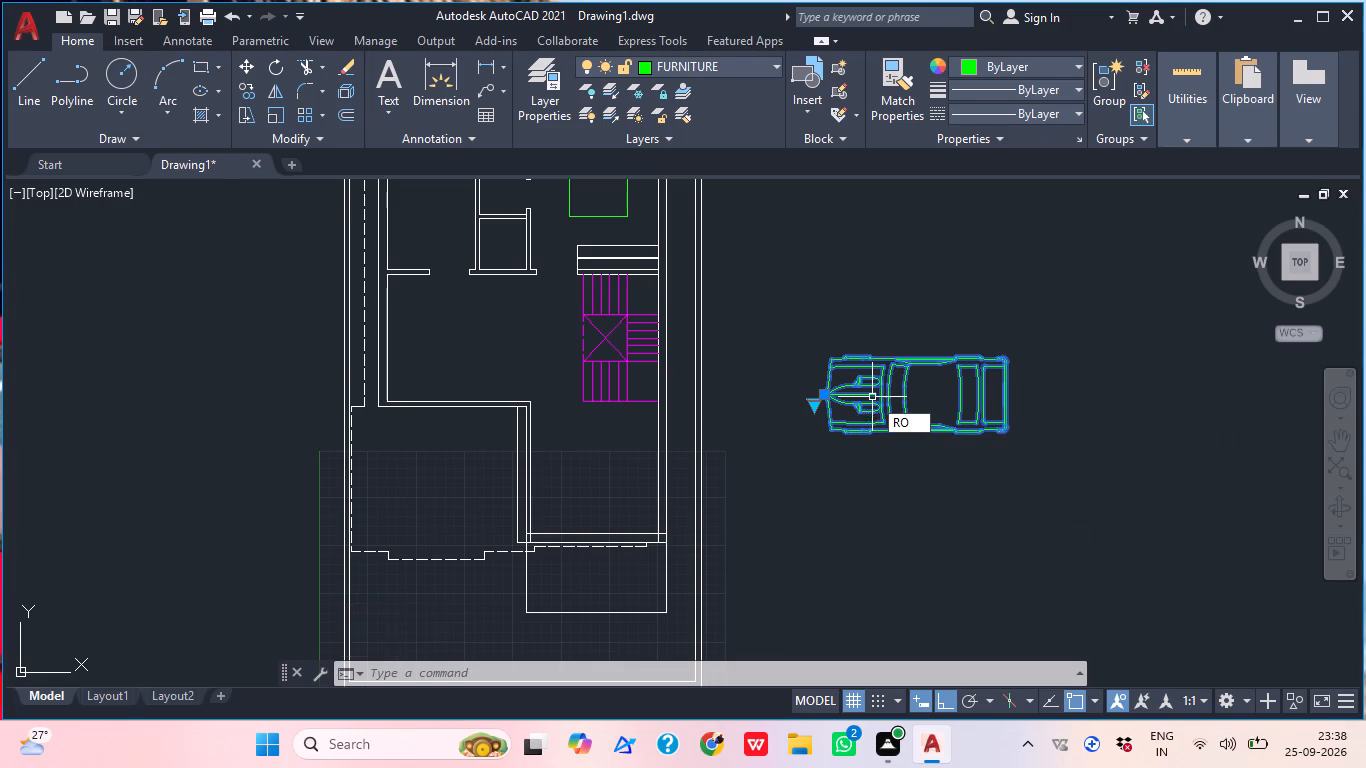
pyautogui.click(802, 402)
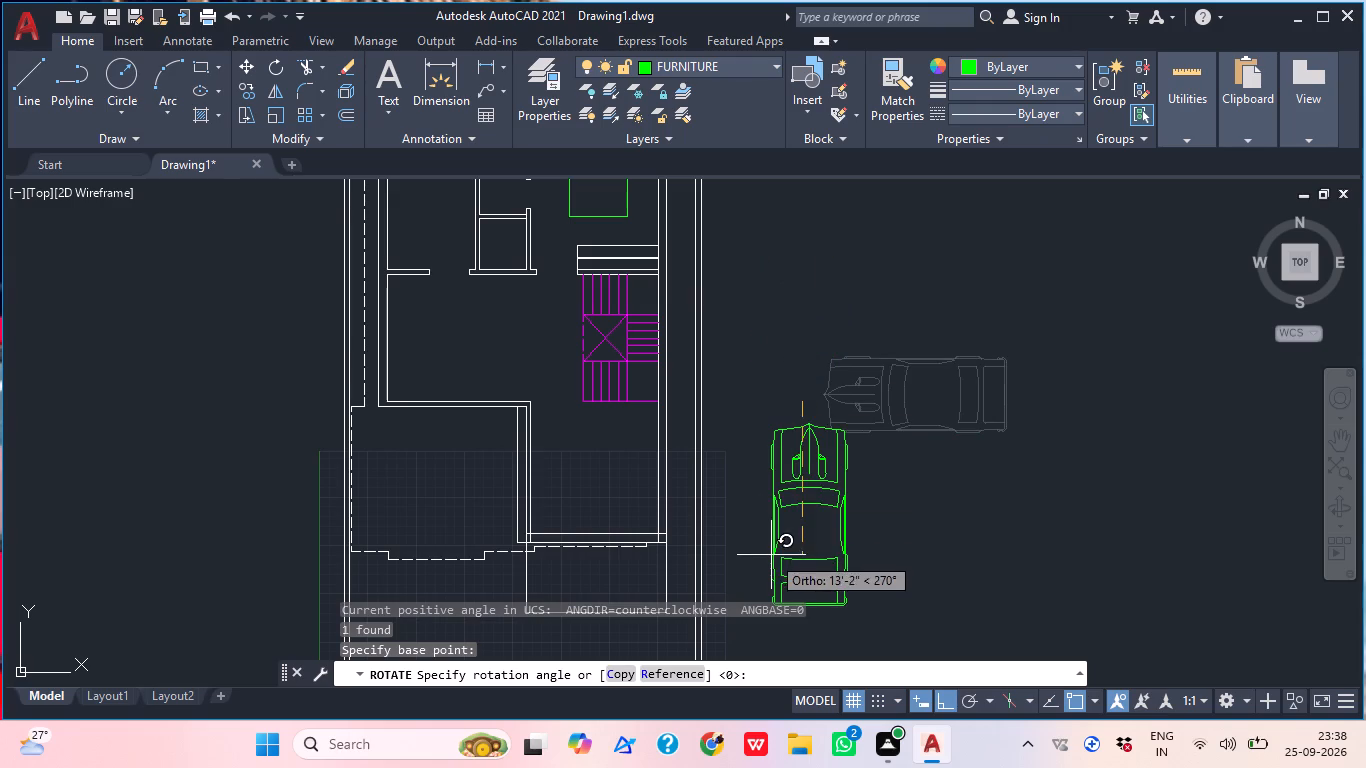
pyautogui.click(771, 555)
# Move the sports car about 33' horizontally left from its nose into the parking area at the front of the house.
pyautogui.moveTo(899, 474); pyautogui.dragTo(916, 438, button='middle')
pyautogui.scroll(-1, 909, 450)
pyautogui.moveTo(898, 540); pyautogui.dragTo(888, 465)
pyautogui.moveTo(828, 430); pyautogui.dragTo(856, 432)
pyautogui.press('m')
pyautogui.press('space')
pyautogui.scroll(1, 886, 408)
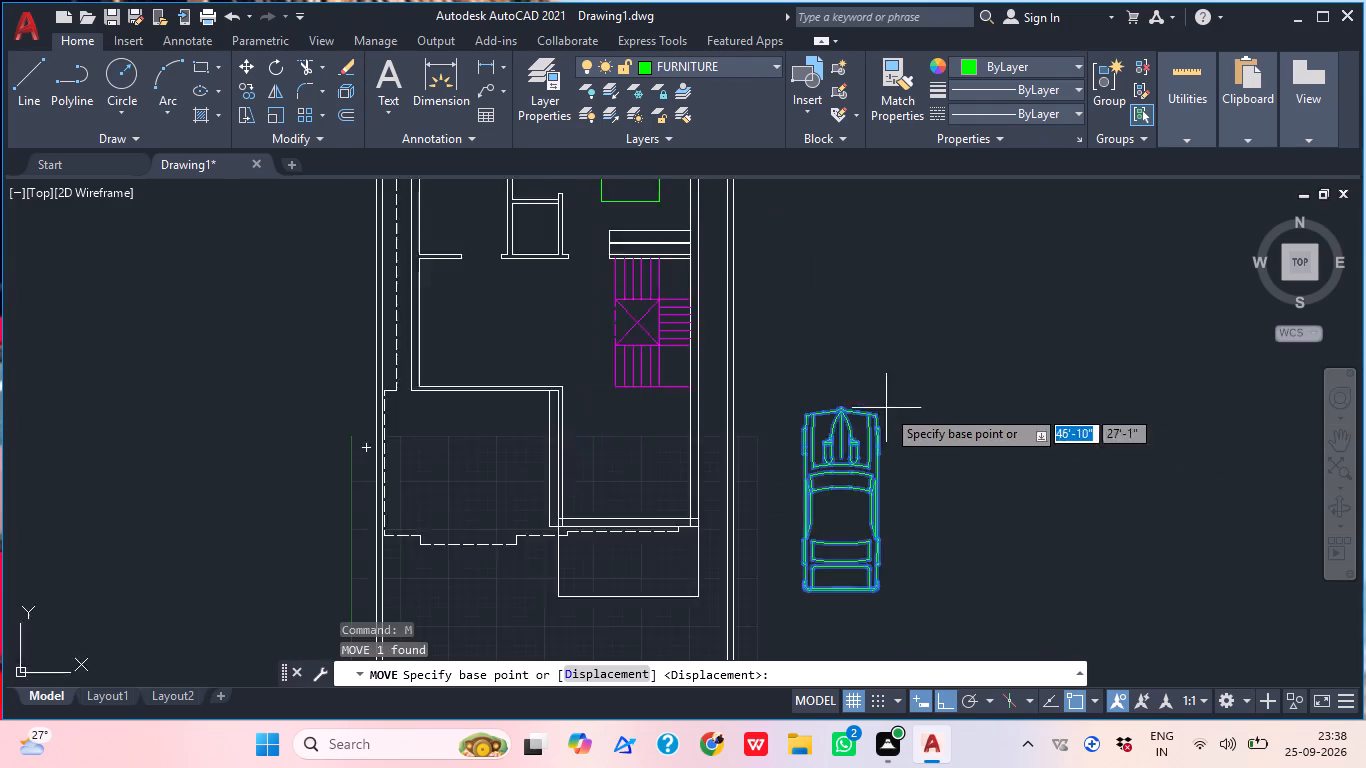
pyautogui.scroll(1, 886, 408)
pyautogui.click(819, 409)
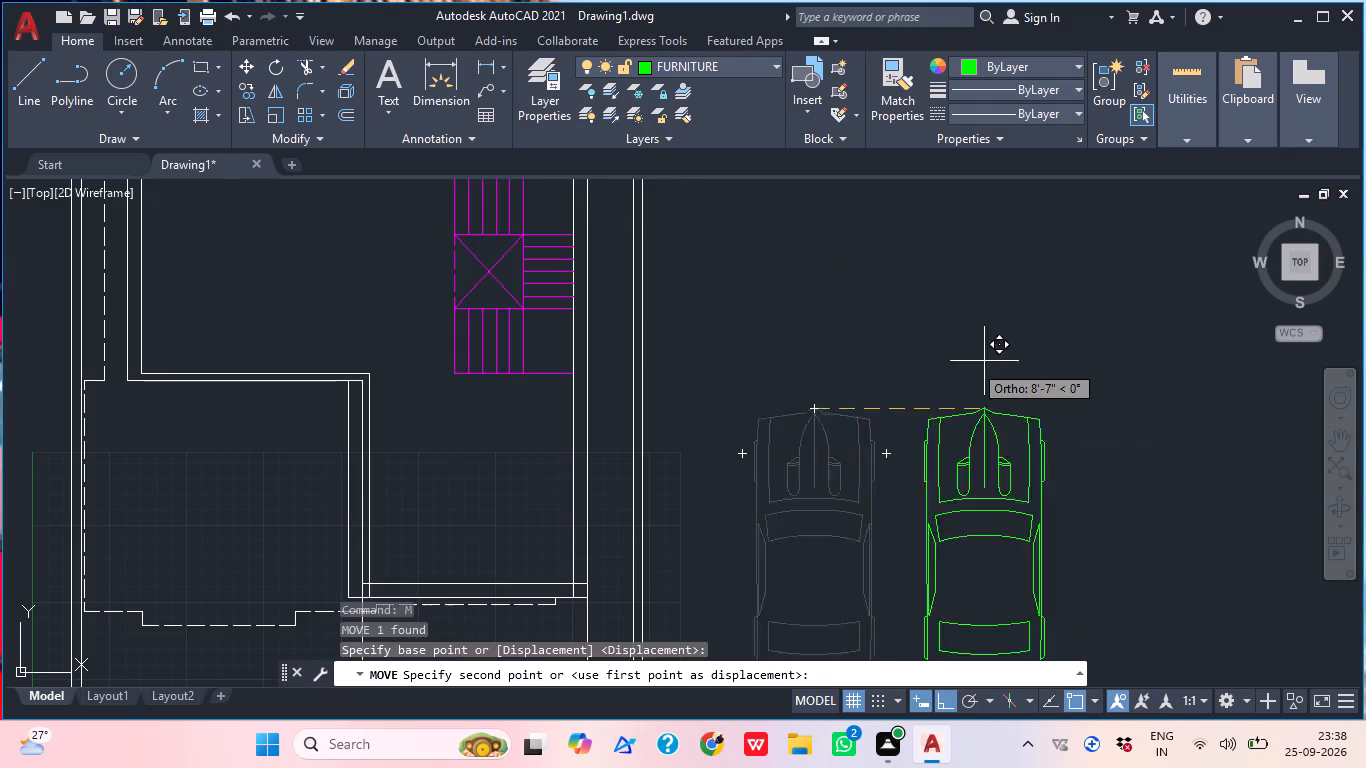
pyautogui.scroll(-3, 990, 361)
pyautogui.scroll(2, 817, 363)
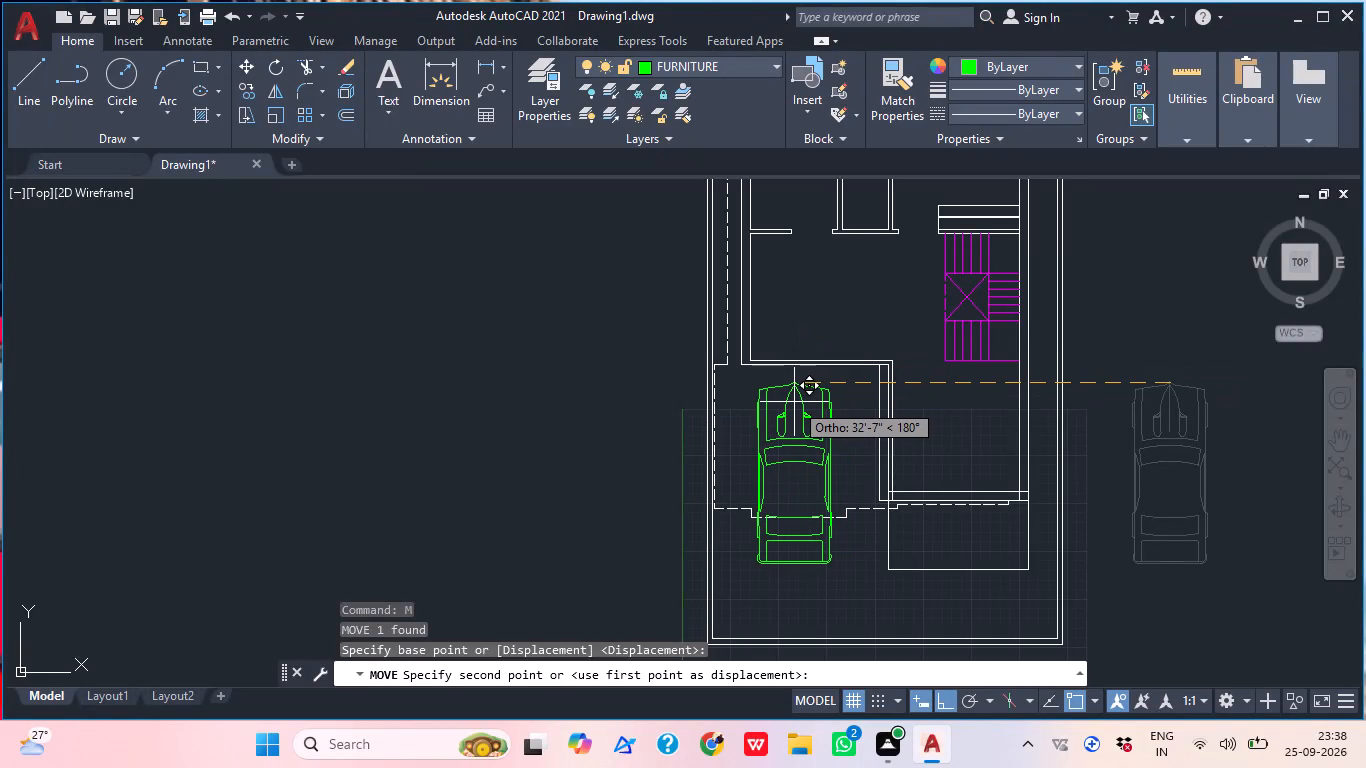
pyautogui.scroll(2, 793, 400)
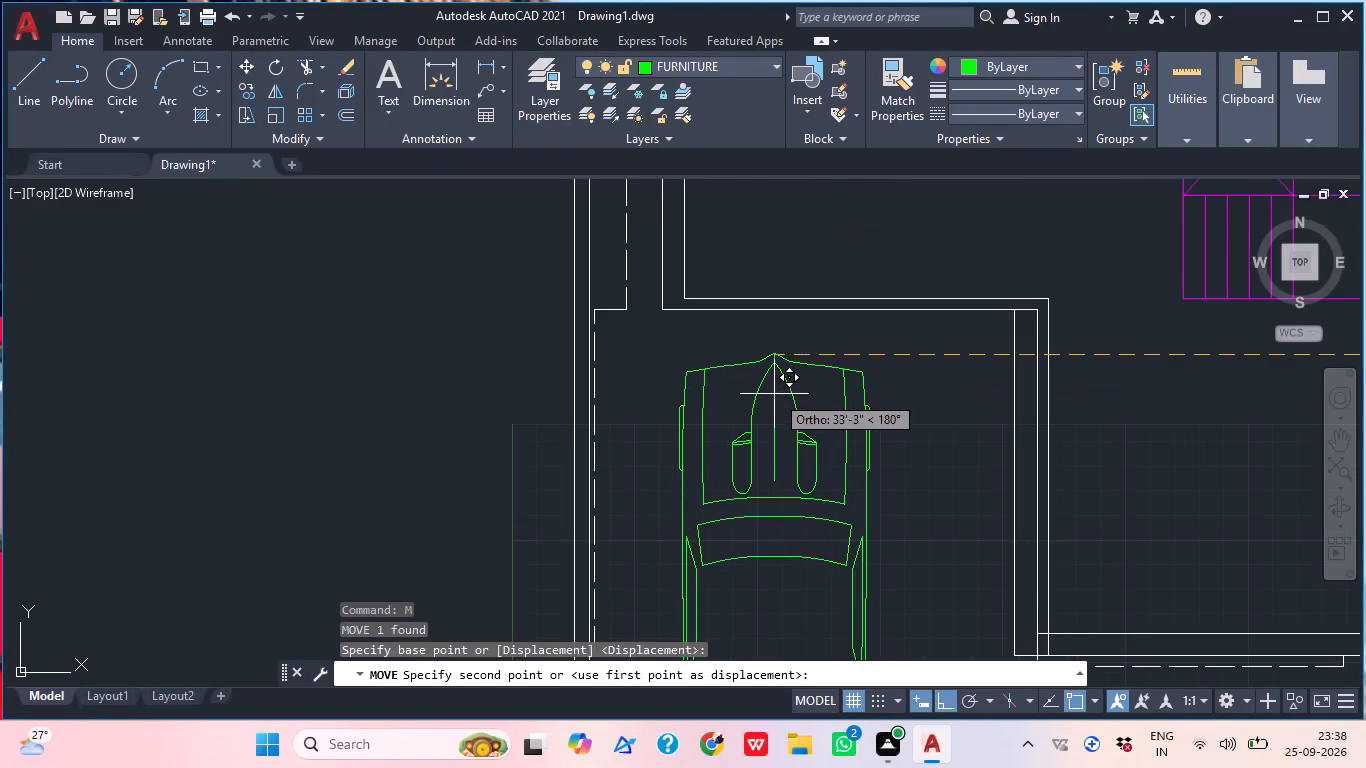
pyautogui.click(784, 373)
pyautogui.press('Escape')
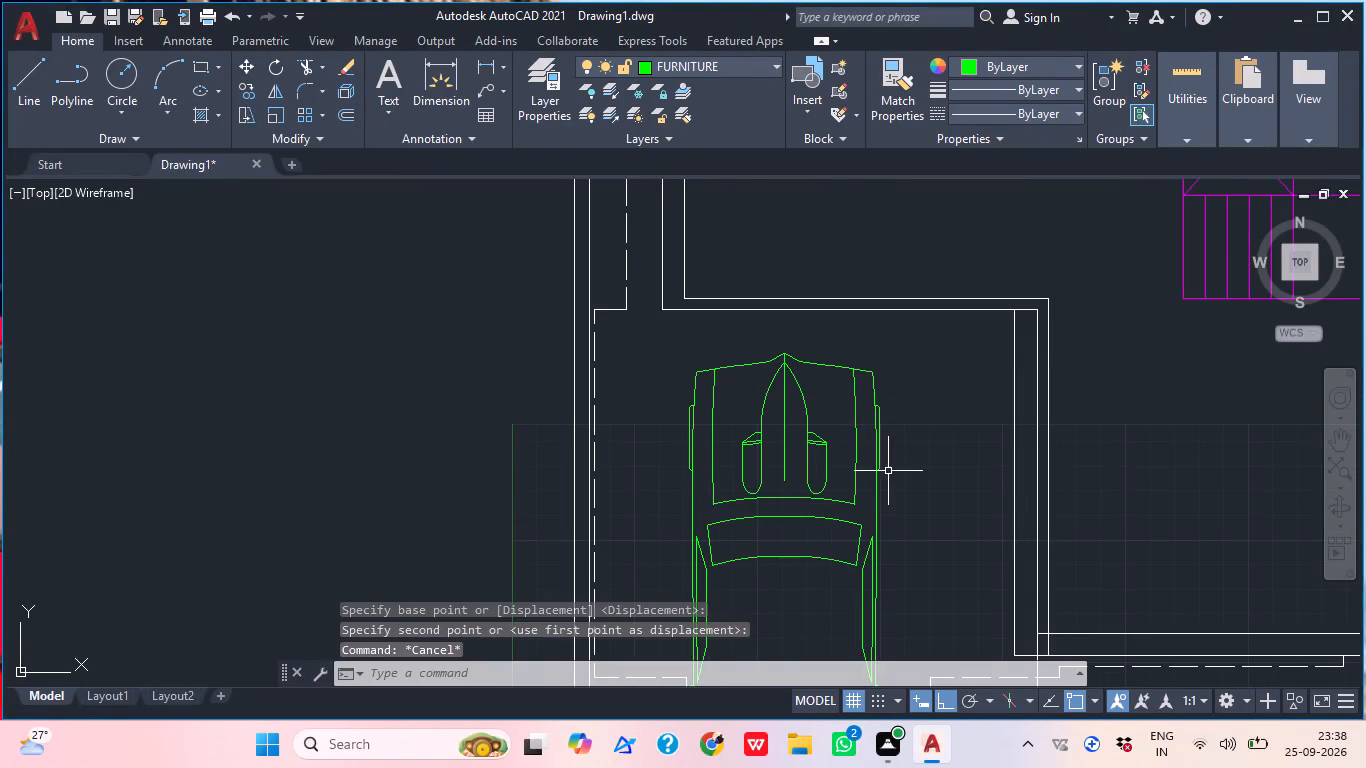
# Scale the sports car down freehand from a base point on its hood so it fits within the dashed parking outline.
pyautogui.click(900, 486)
pyautogui.click(693, 423)
pyautogui.press('s')
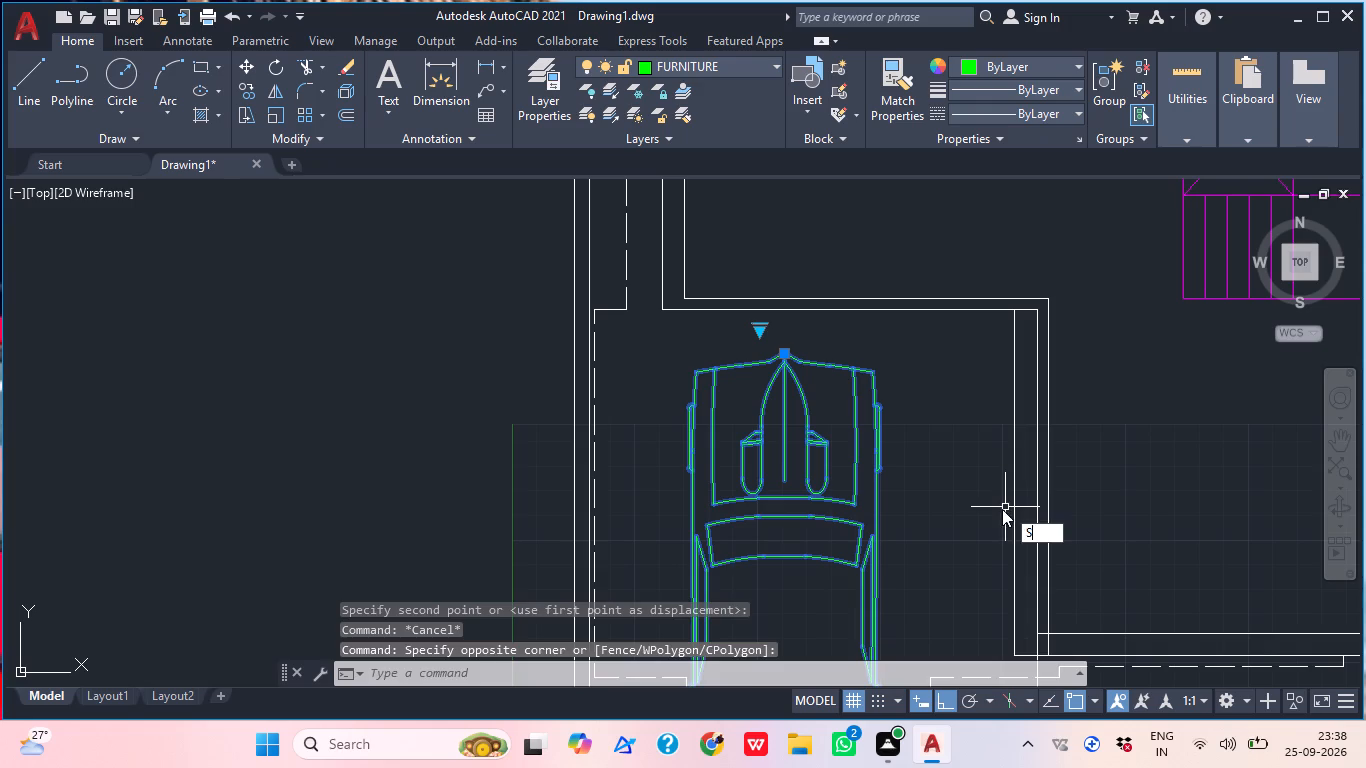
pyautogui.press('c')
pyautogui.press('space')
pyautogui.click(775, 394)
pyautogui.scroll(-3, 842, 371)
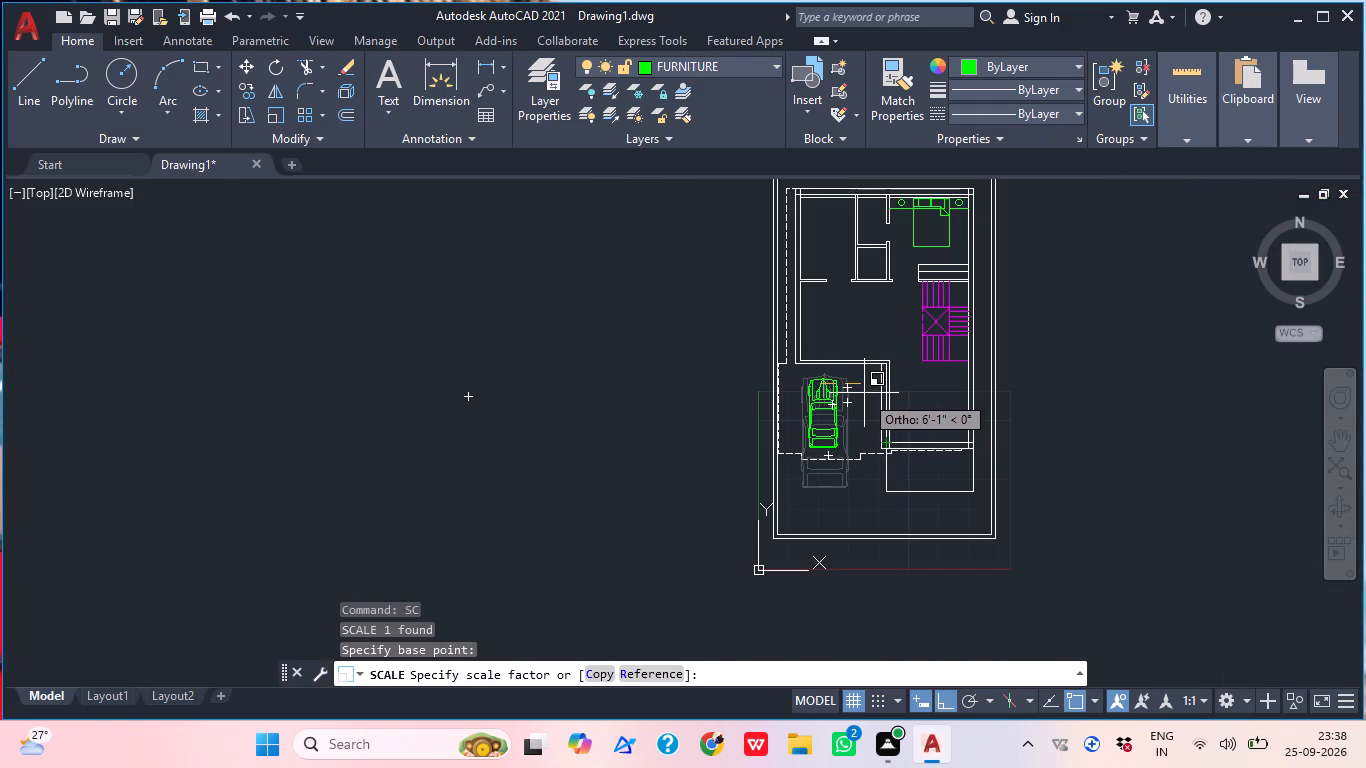
pyautogui.moveTo(849, 406); pyautogui.dragTo(860, 362, button='middle')
pyautogui.scroll(3, 857, 363)
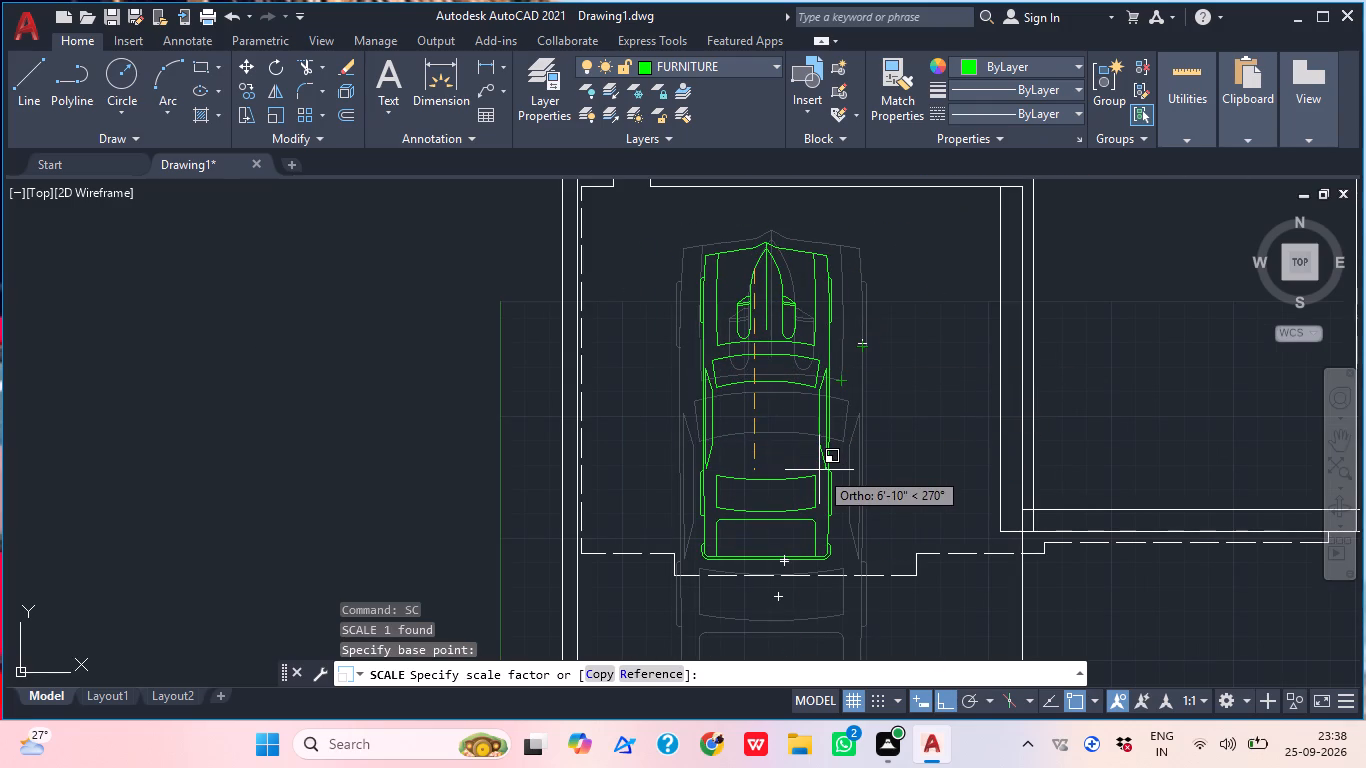
pyautogui.click(819, 470)
# Move the scaled sports car slightly up, closer to the wall at the top of the parking area.
pyautogui.moveTo(888, 526); pyautogui.dragTo(879, 516)
pyautogui.click(727, 455)
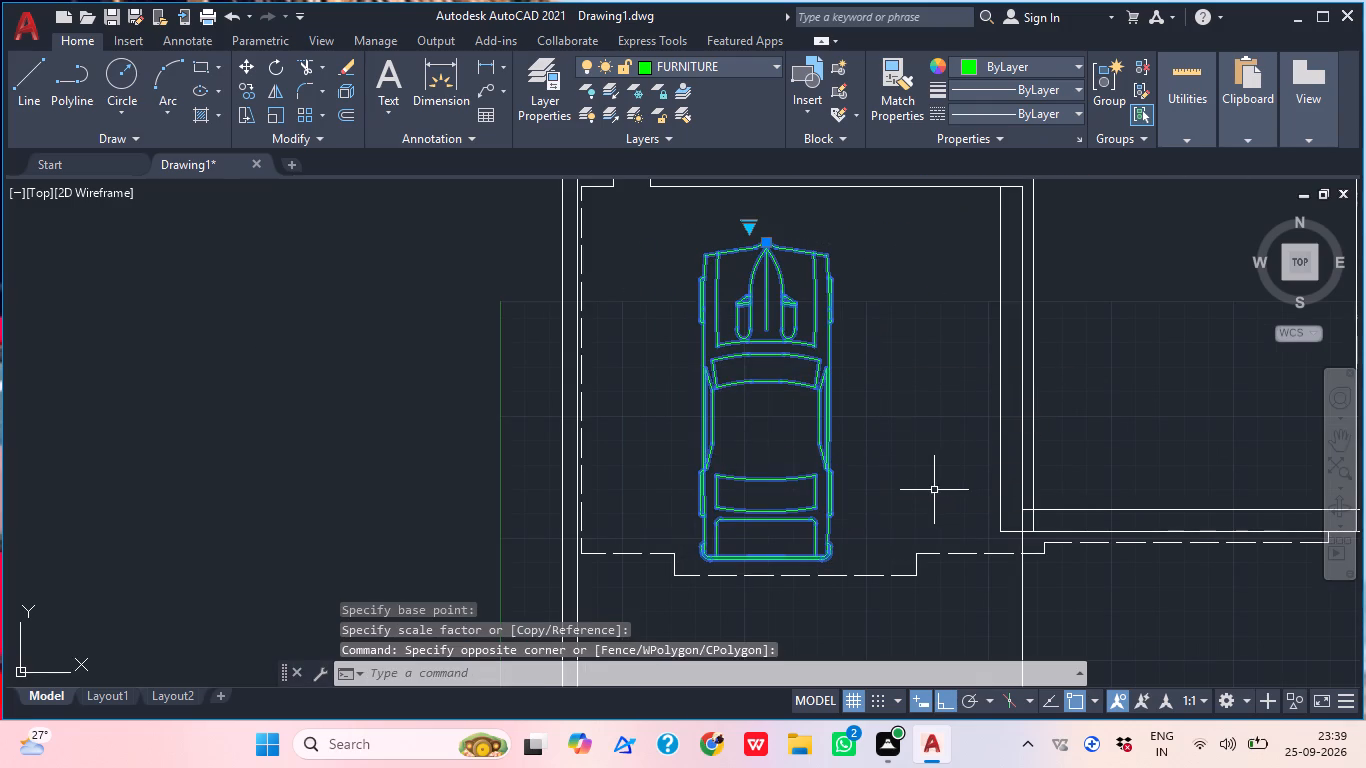
pyautogui.press('m')
pyautogui.press('space')
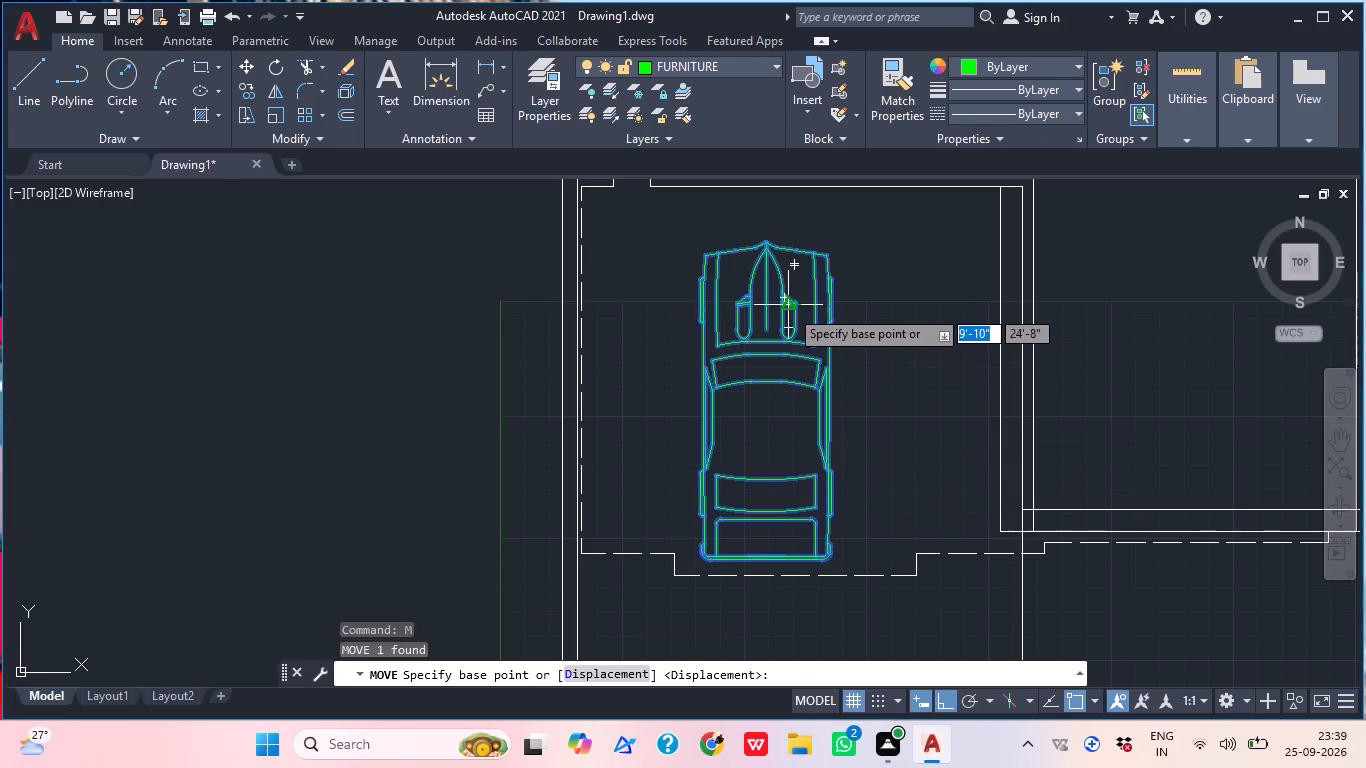
pyautogui.click(789, 308)
pyautogui.click(794, 279)
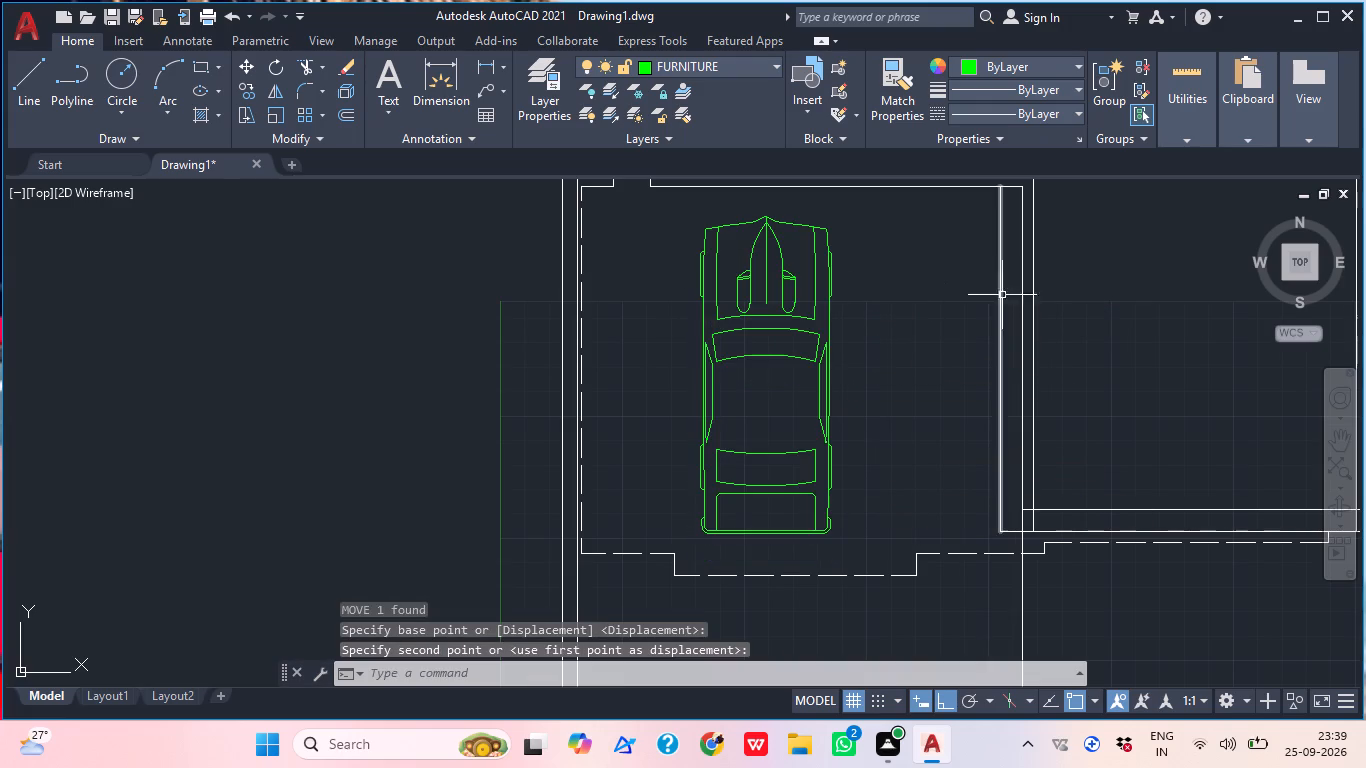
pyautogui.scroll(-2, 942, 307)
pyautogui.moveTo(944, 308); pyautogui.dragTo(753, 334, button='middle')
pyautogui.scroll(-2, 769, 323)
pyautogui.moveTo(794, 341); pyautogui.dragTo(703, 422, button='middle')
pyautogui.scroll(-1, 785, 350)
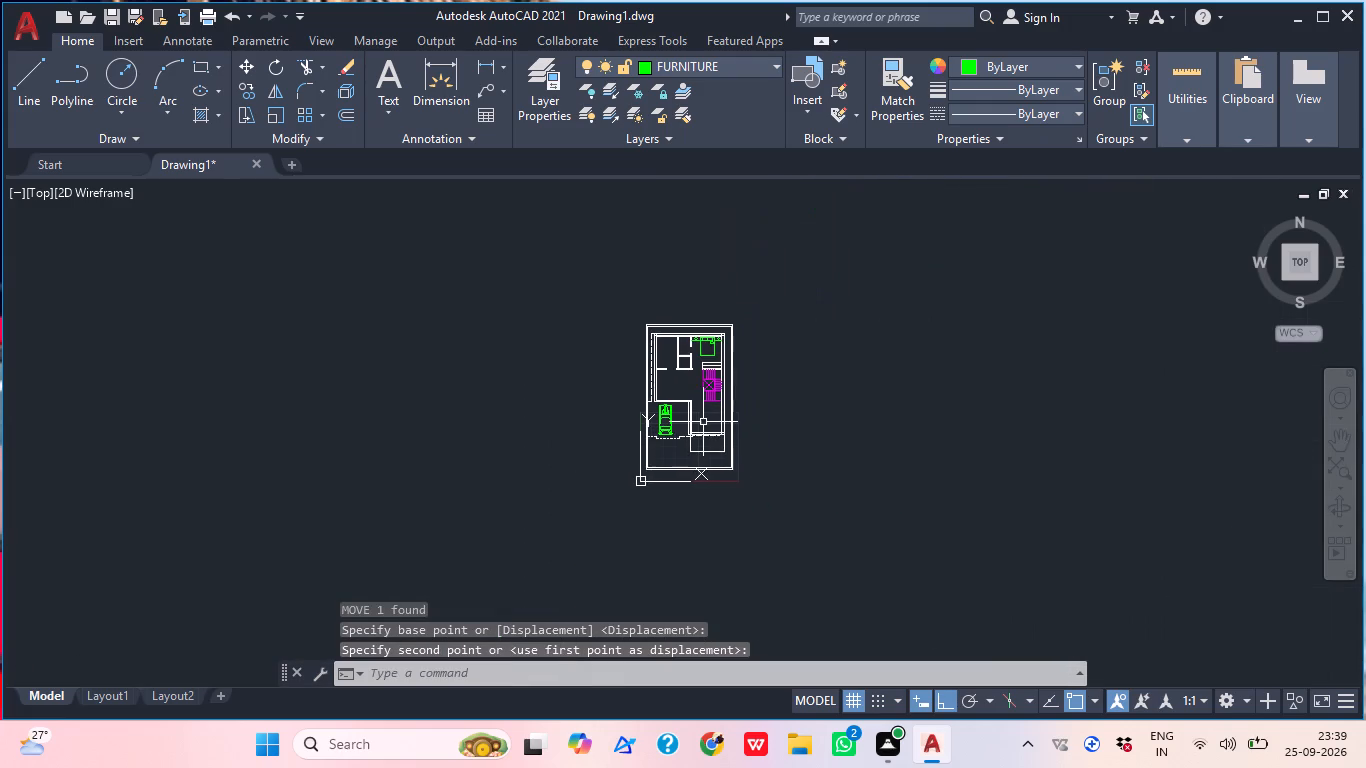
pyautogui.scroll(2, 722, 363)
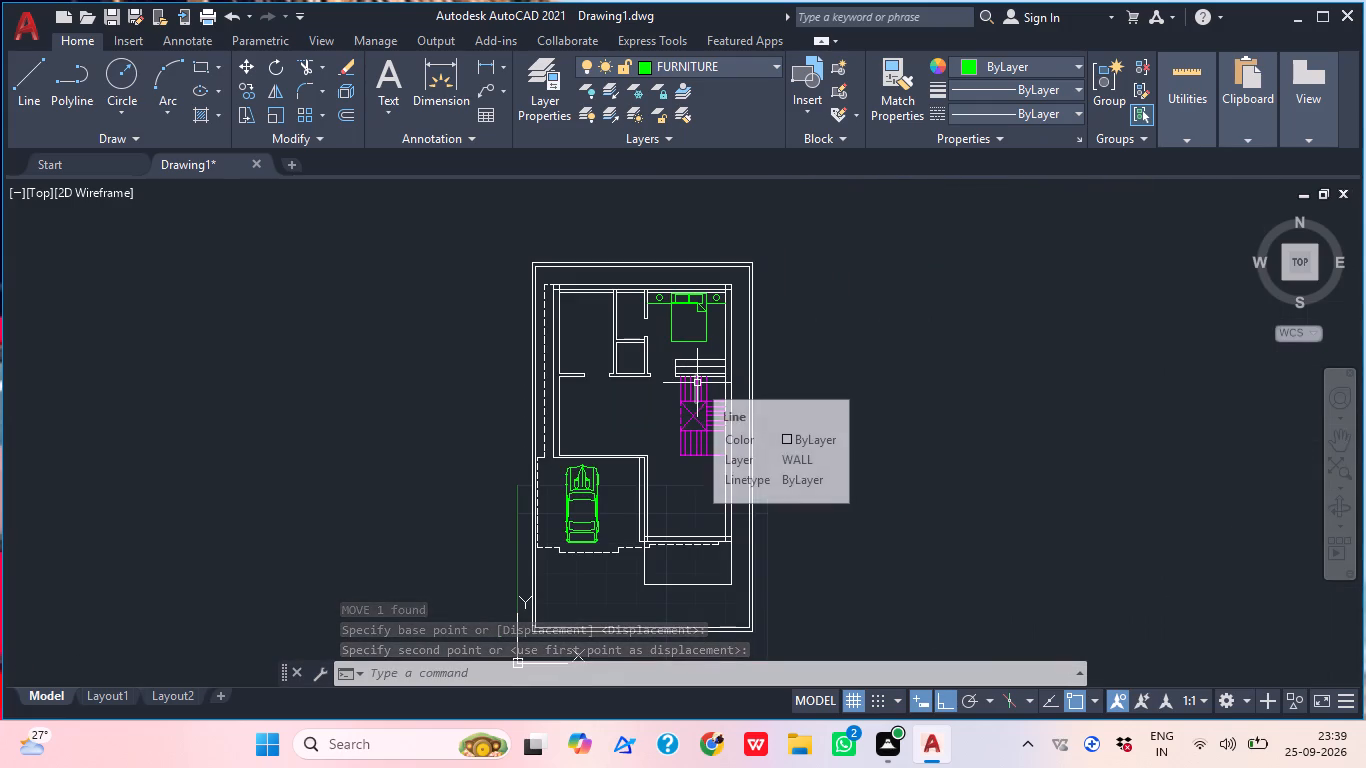
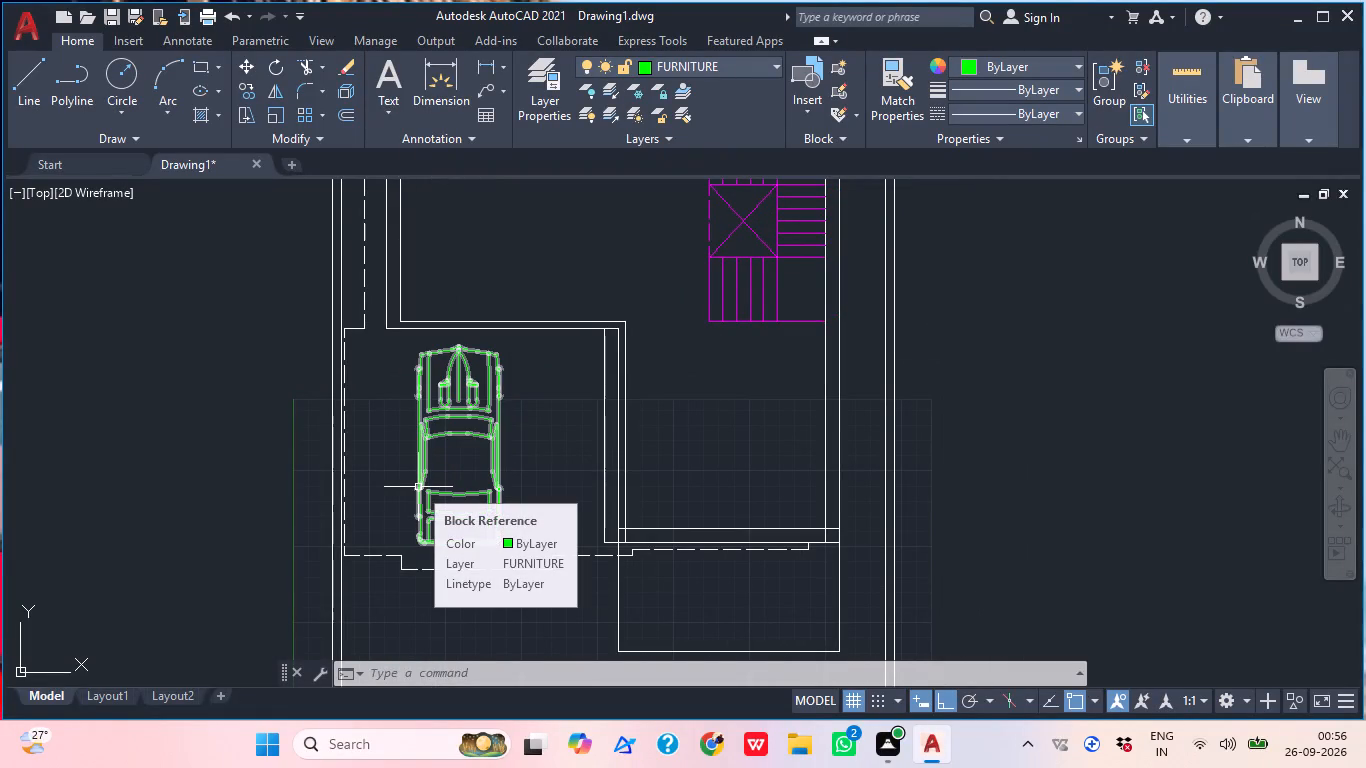
# Examine the parking area, the front room and the porch outline around the parked sports car.
pyautogui.moveTo(603, 445); pyautogui.dragTo(547, 493, button='middle')
pyautogui.moveTo(718, 476); pyautogui.dragTo(580, 410, button='middle')
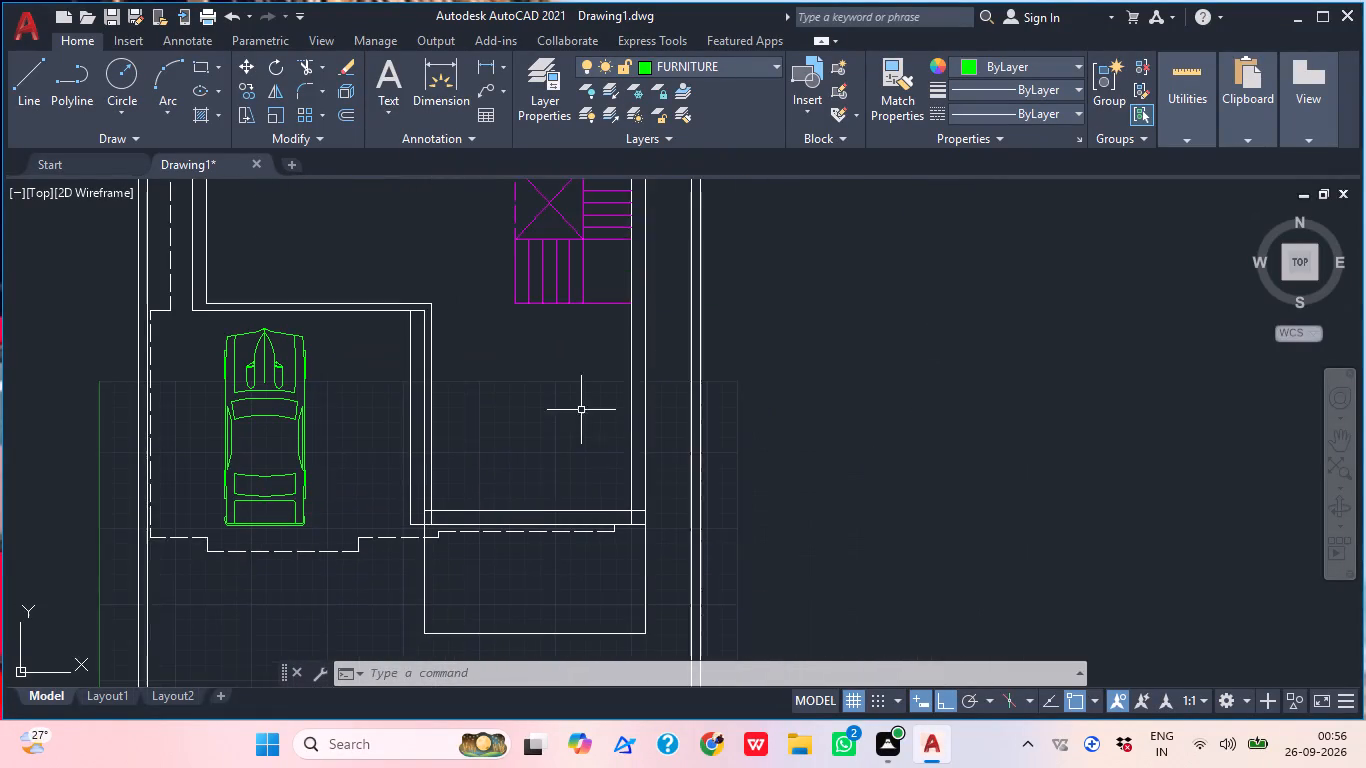
pyautogui.moveTo(626, 501); pyautogui.dragTo(609, 415, button='middle')
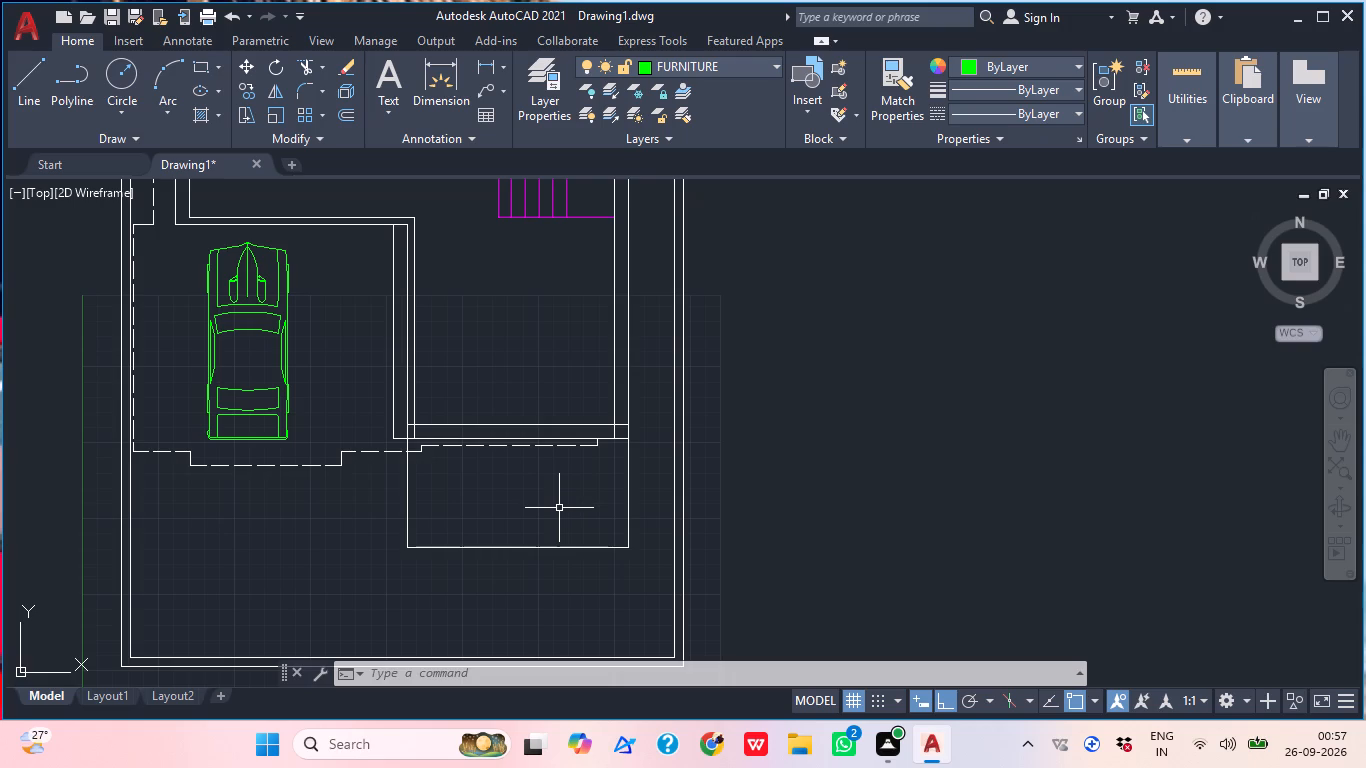
pyautogui.moveTo(504, 488); pyautogui.dragTo(518, 562, button='middle')
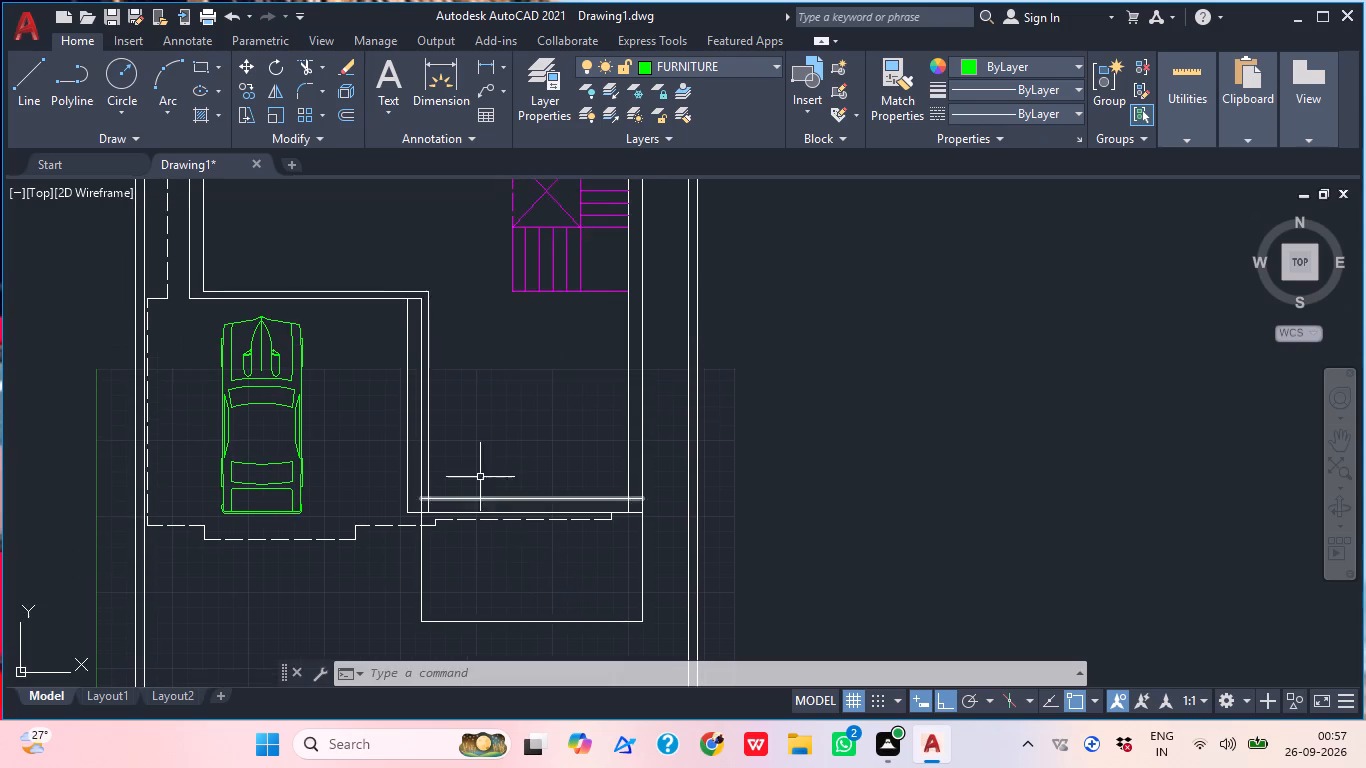
pyautogui.moveTo(480, 480); pyautogui.dragTo(487, 515, button='middle')
pyautogui.moveTo(392, 529); pyautogui.dragTo(453, 526, button='middle')
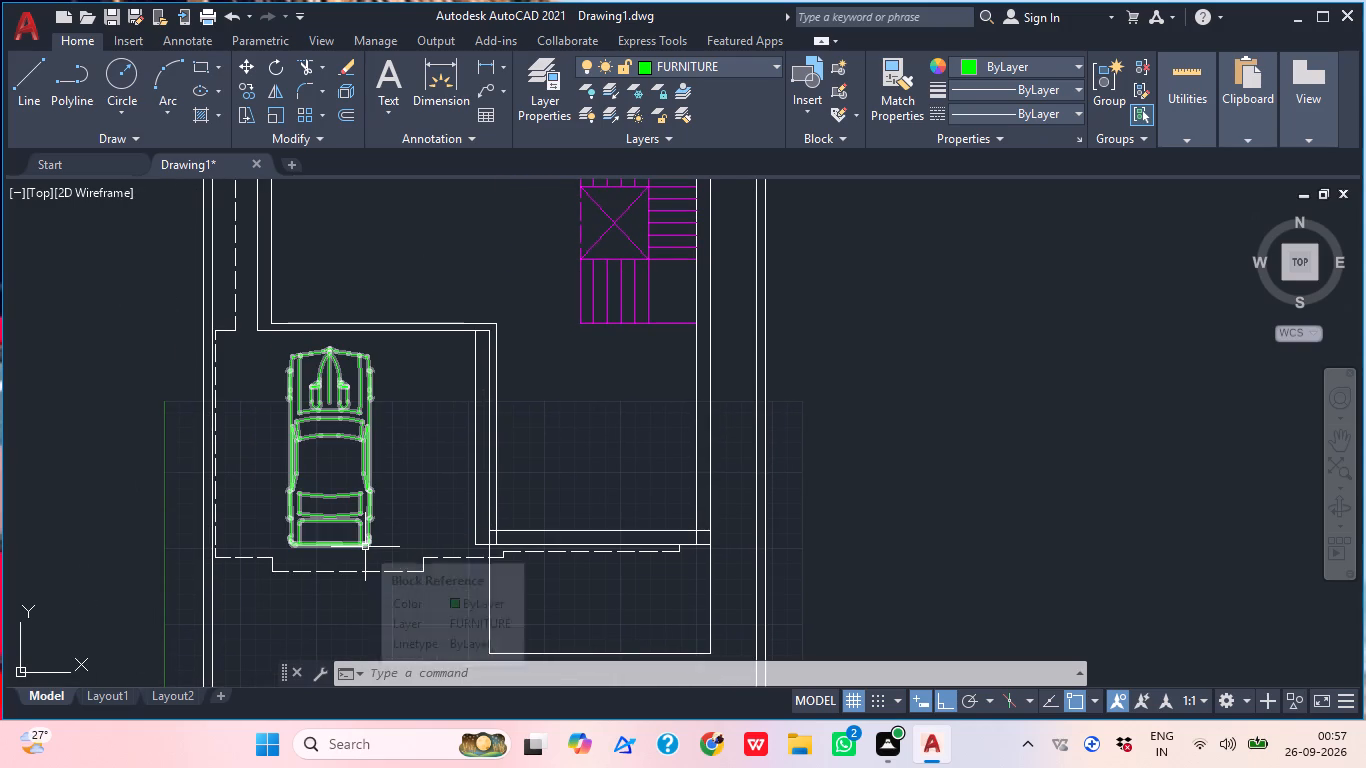
pyautogui.moveTo(336, 397); pyautogui.dragTo(327, 466, button='middle')
pyautogui.scroll(-1, 327, 466)
pyautogui.moveTo(314, 418); pyautogui.dragTo(314, 435, button='middle')
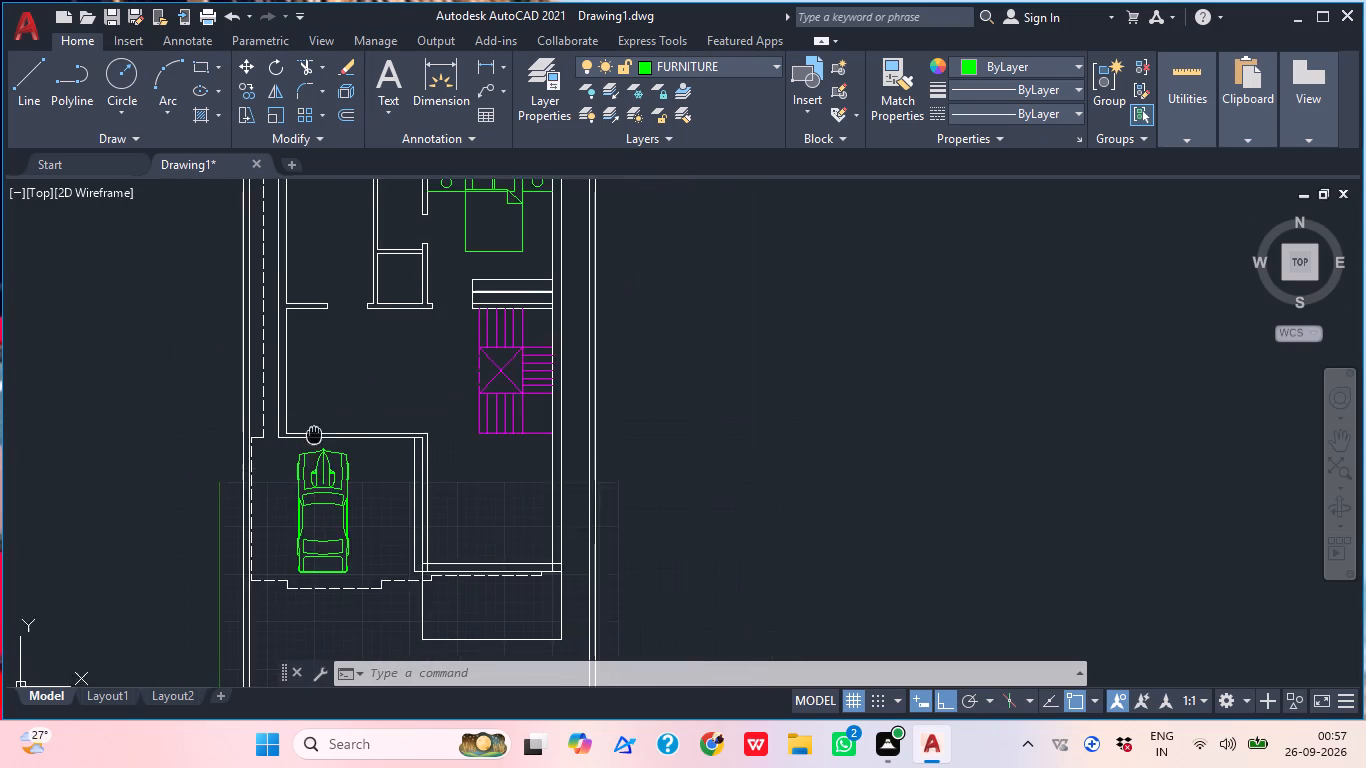
# Draw a freehand circle just over 1' in radius beside the outer wall of the room above the parking area, opposite the staircase.
pyautogui.moveTo(314, 435); pyautogui.dragTo(314, 466, button='middle')
pyautogui.scroll(2, 297, 398)
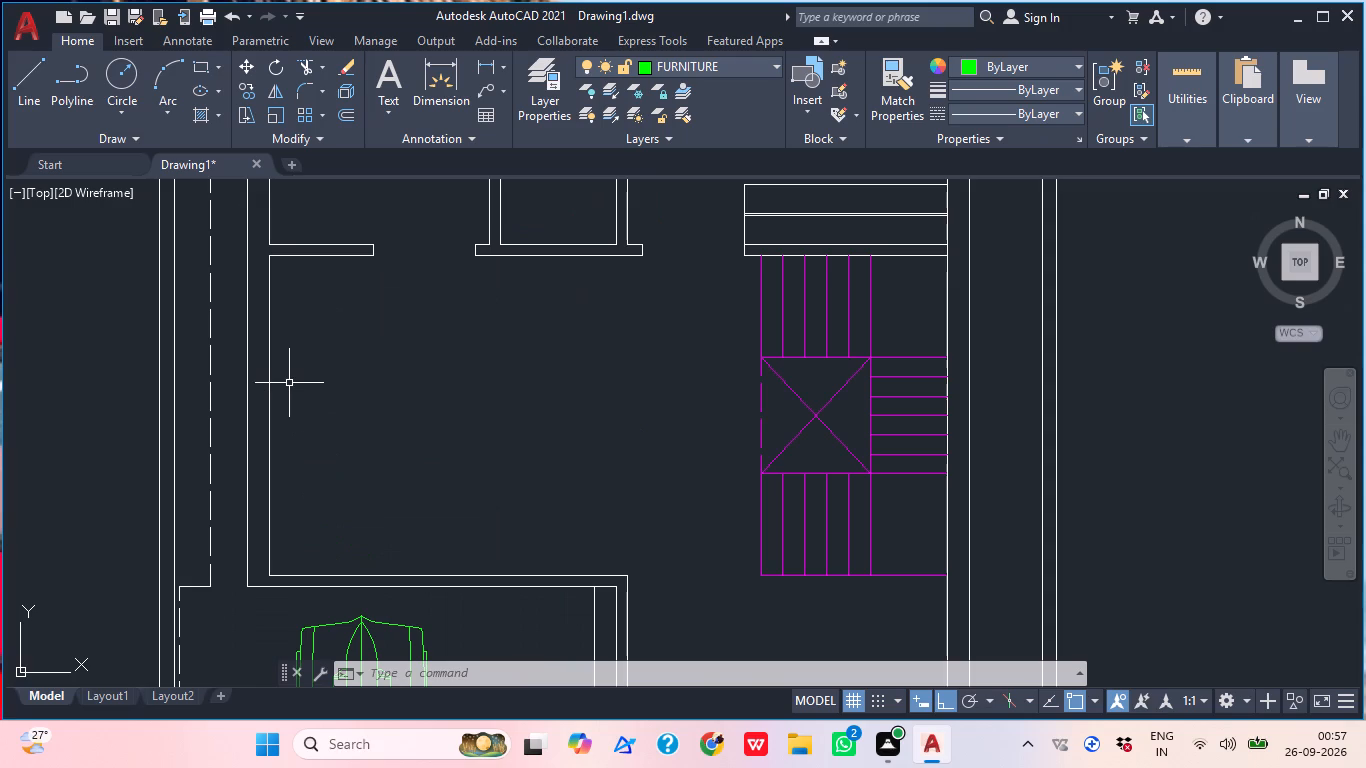
pyautogui.press('c')
pyautogui.press('Return')
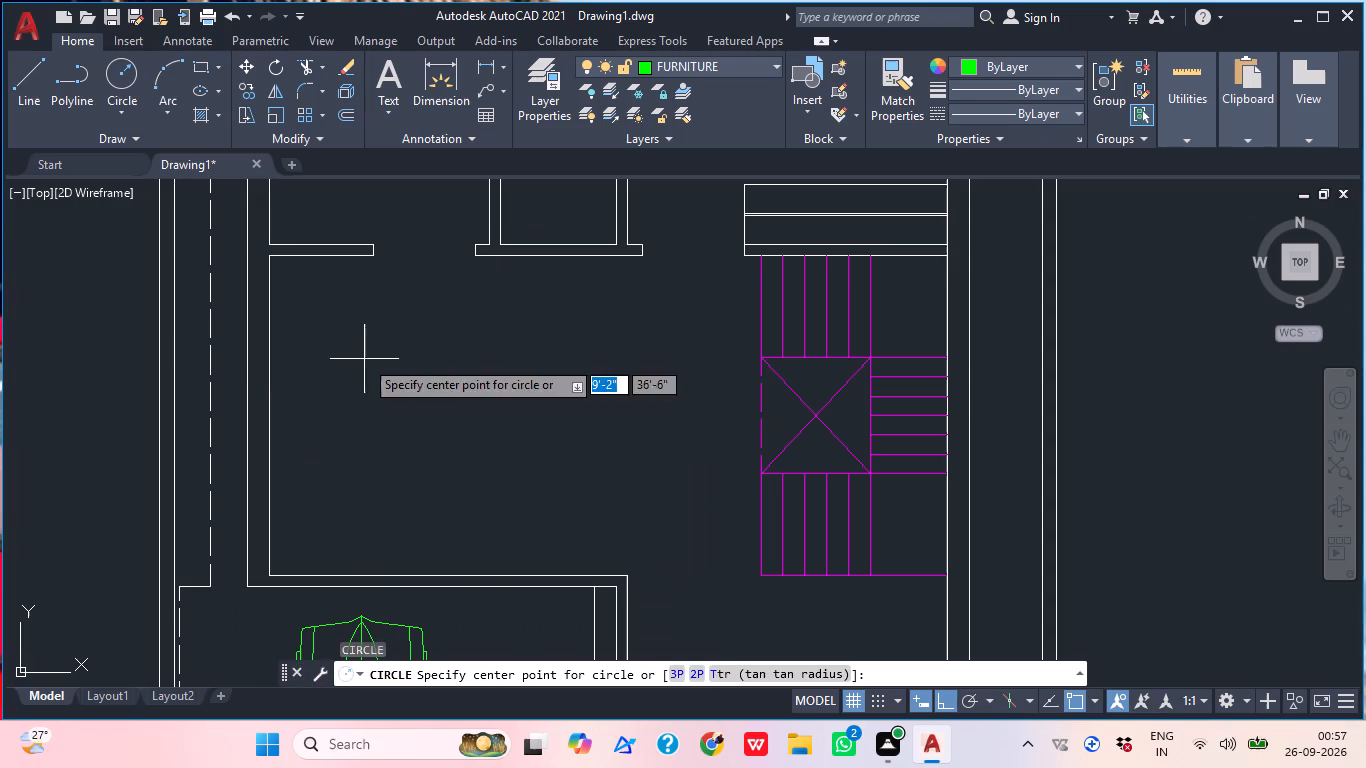
pyautogui.scroll(1, 303, 417)
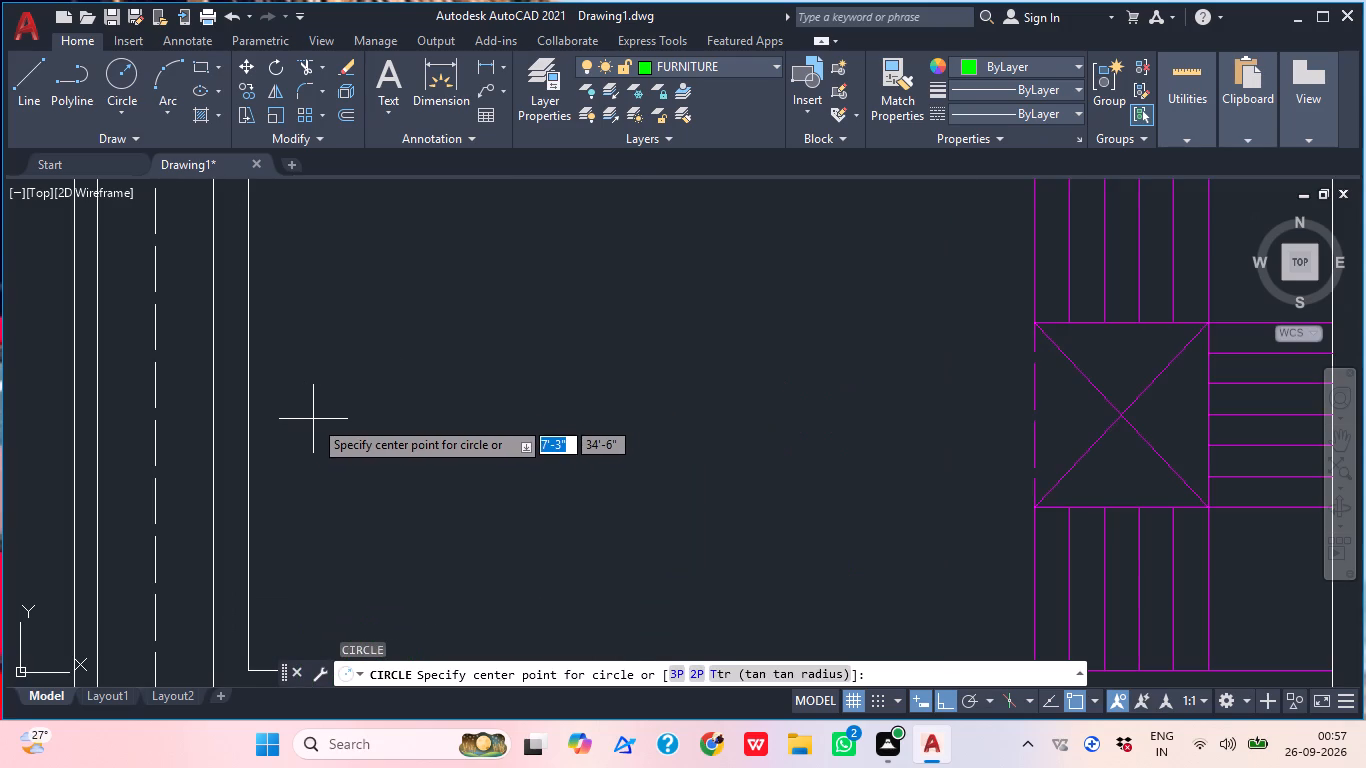
pyautogui.scroll(-1, 323, 414)
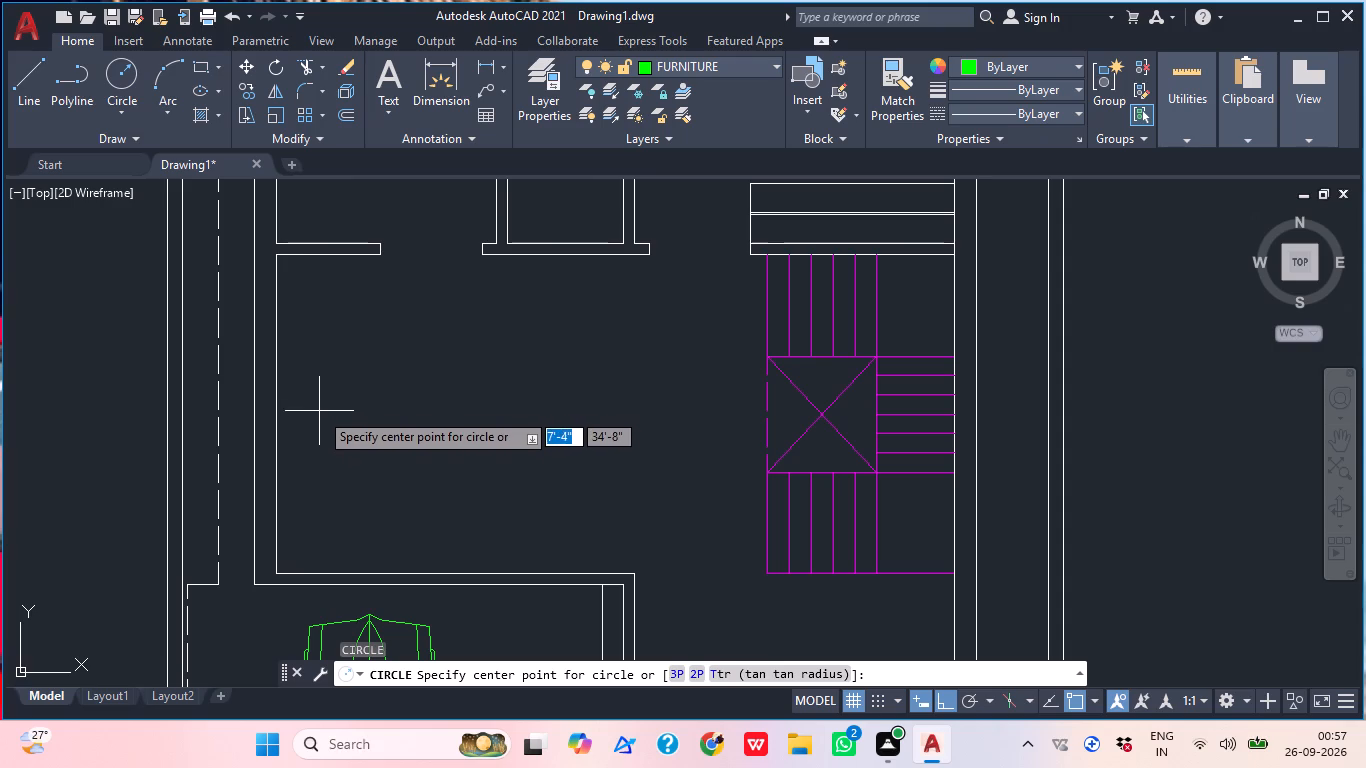
pyautogui.scroll(1, 307, 405)
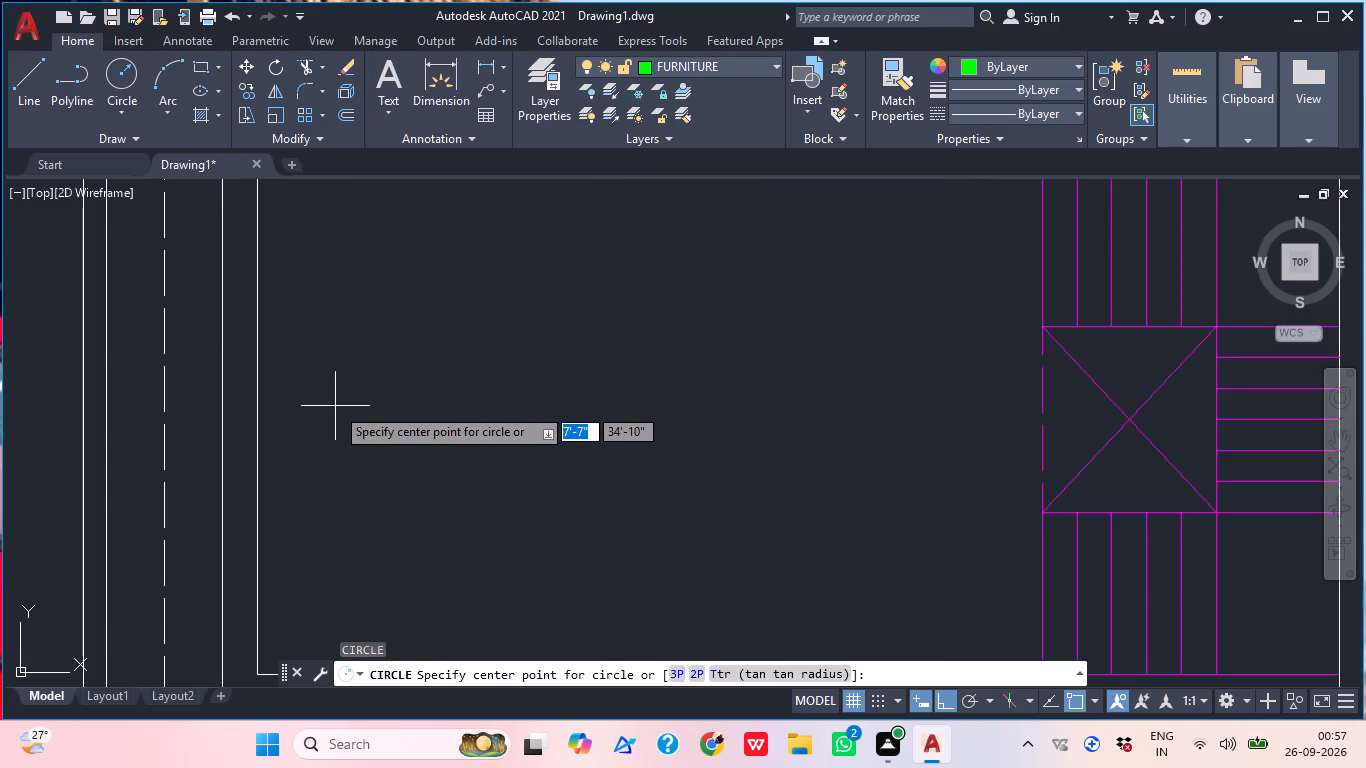
pyautogui.click(327, 404)
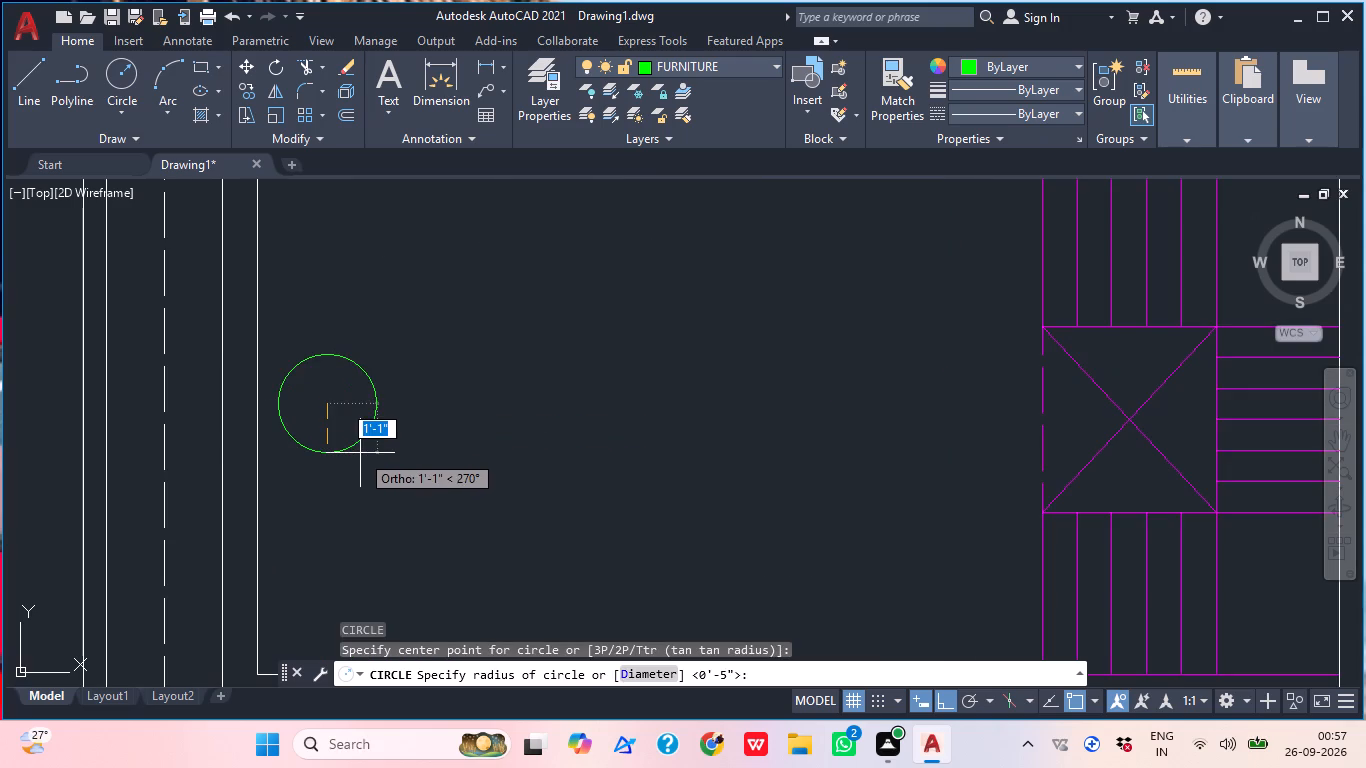
pyautogui.click(354, 458)
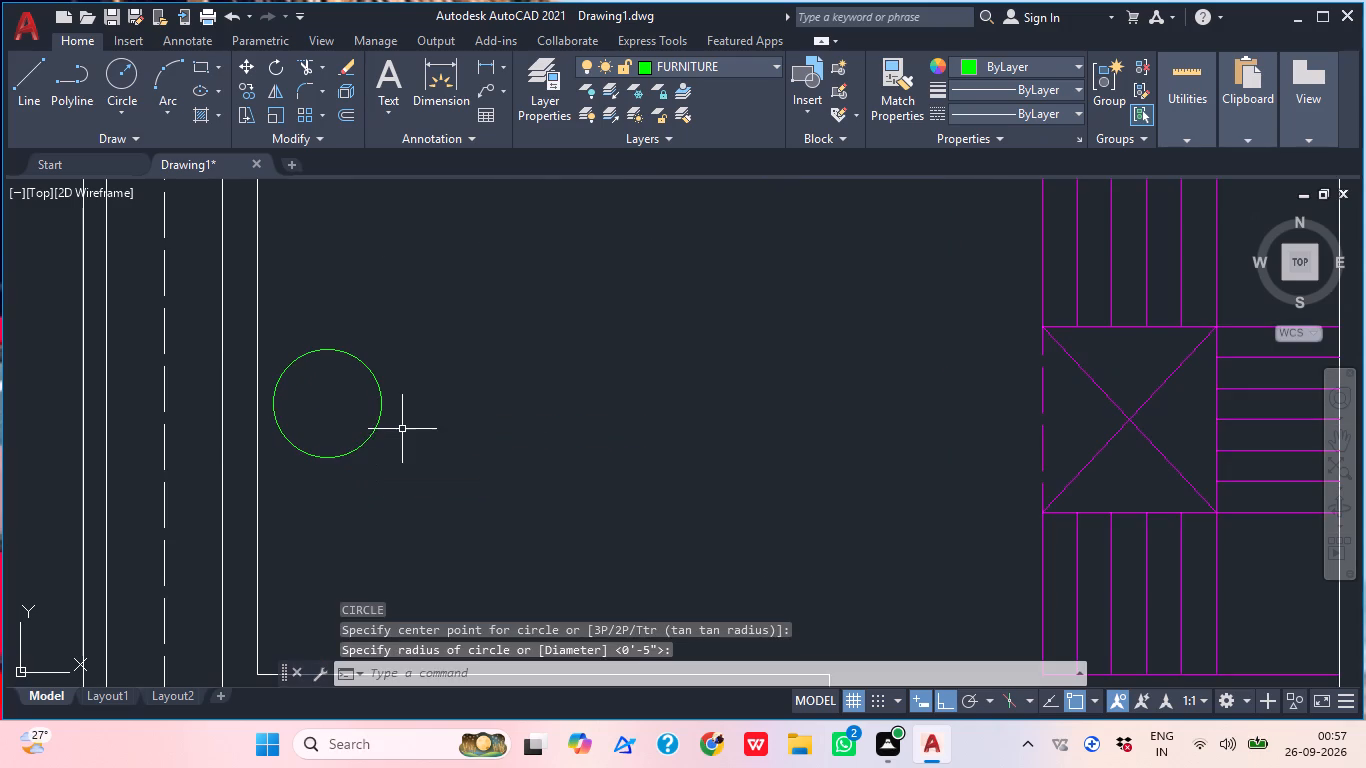
# Examine the room with the new circle and the staircase across from it.
pyautogui.scroll(-1, 401, 432)
pyautogui.moveTo(374, 470); pyautogui.dragTo(348, 487, button='middle')
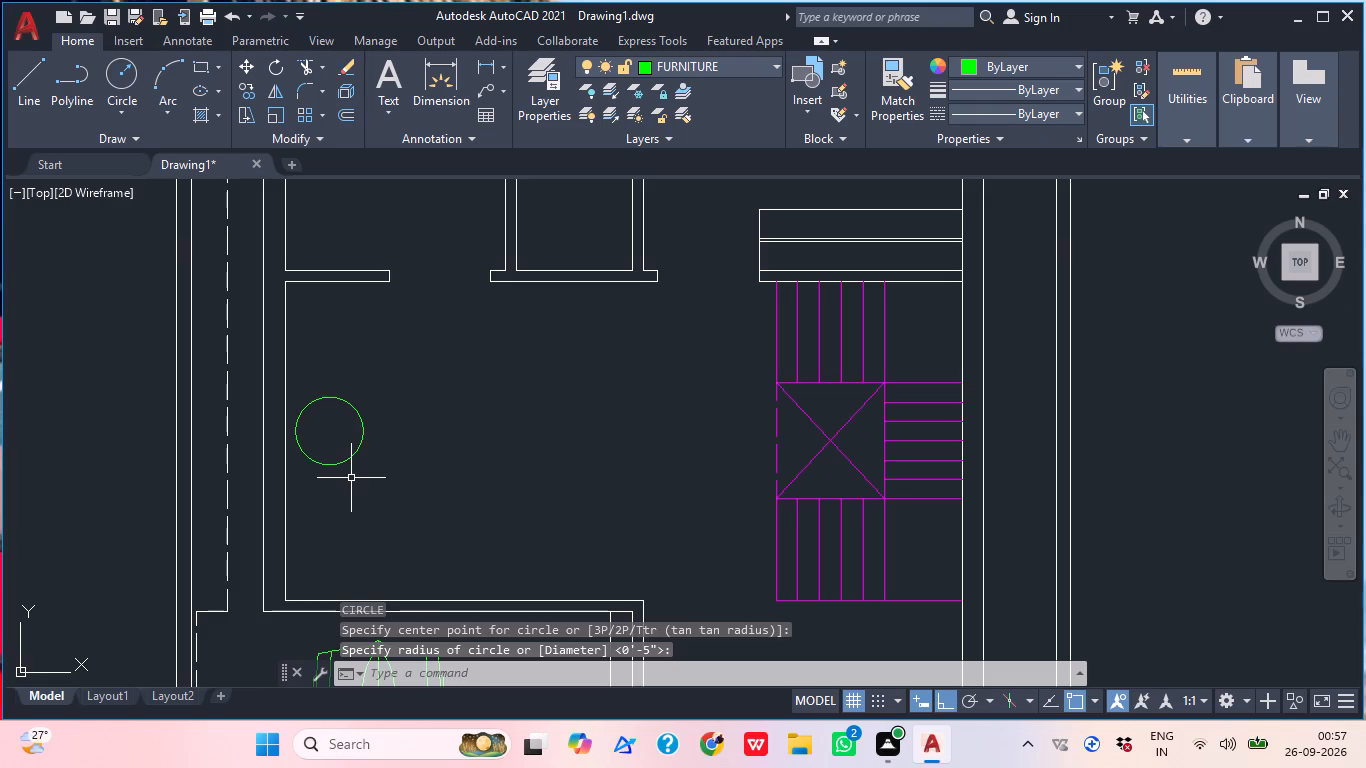
pyautogui.moveTo(419, 466); pyautogui.dragTo(405, 492, button='middle')
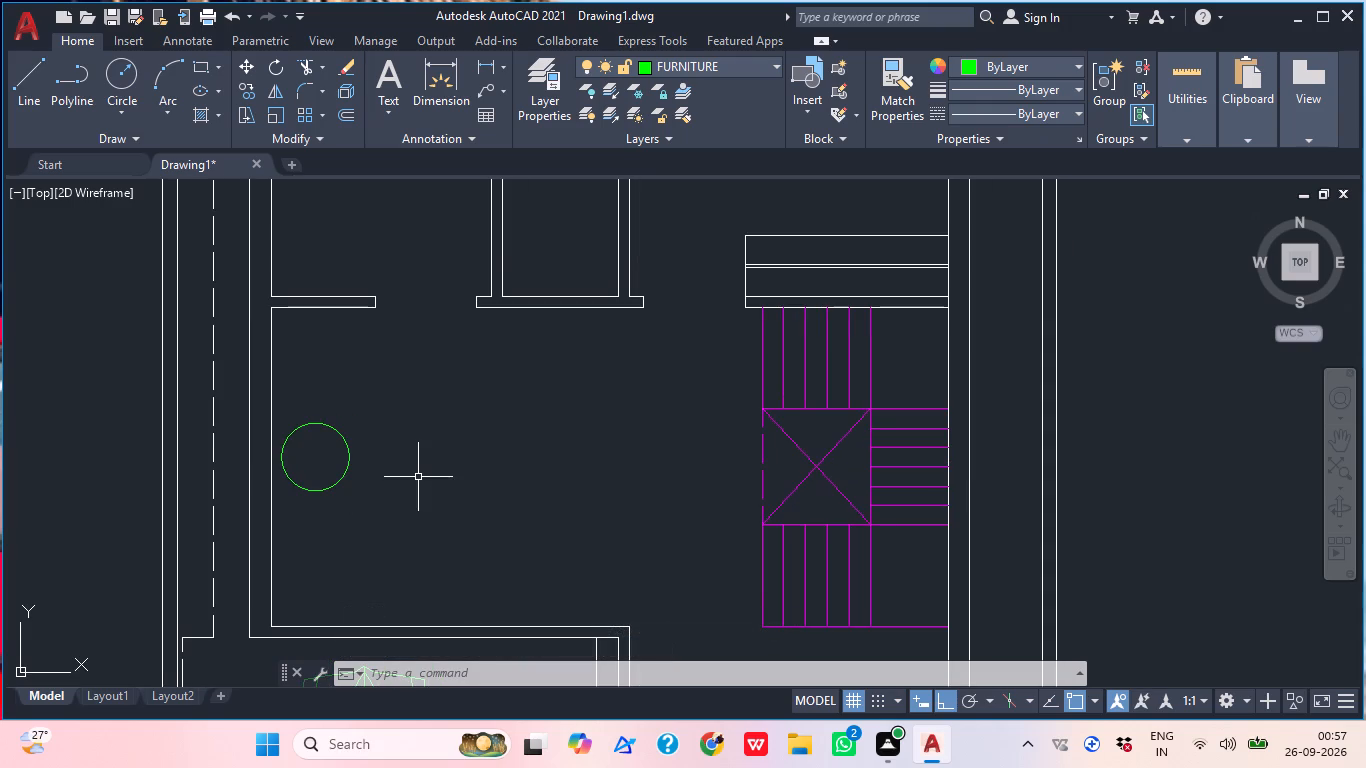
pyautogui.scroll(-1, 424, 473)
pyautogui.moveTo(439, 493); pyautogui.dragTo(407, 477, button='middle')
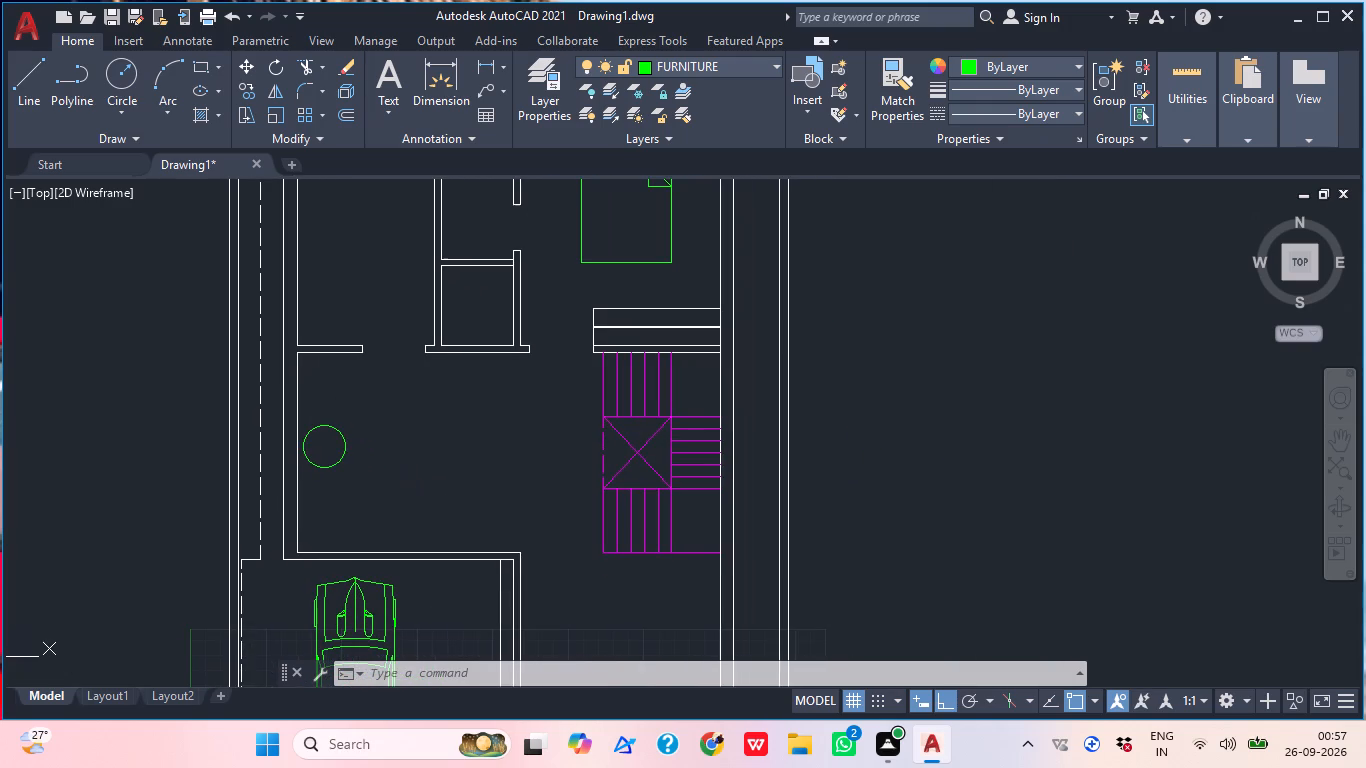
pyautogui.moveTo(343, 456); pyautogui.dragTo(309, 484, button='middle')
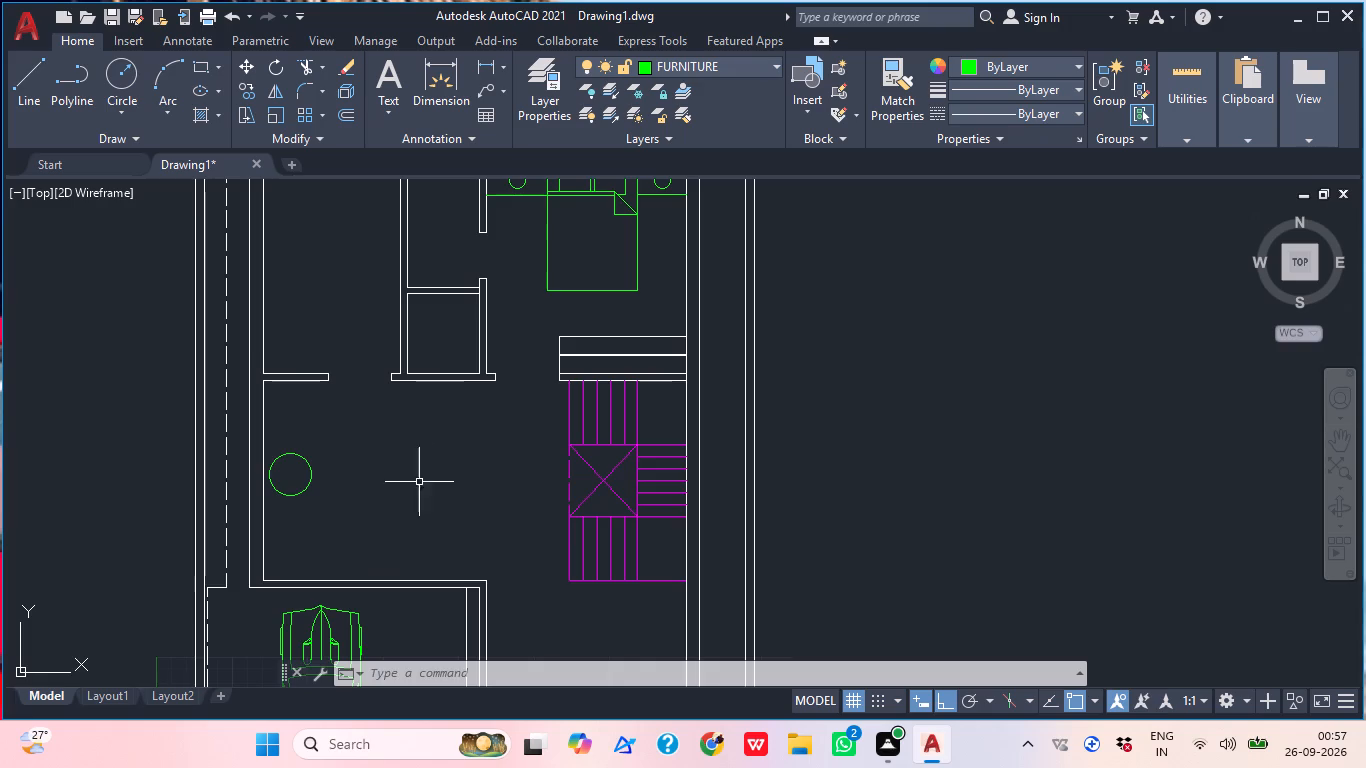
pyautogui.moveTo(492, 489); pyautogui.dragTo(400, 438, button='middle')
pyautogui.scroll(5, 535, 424)
pyautogui.scroll(-1, 540, 436)
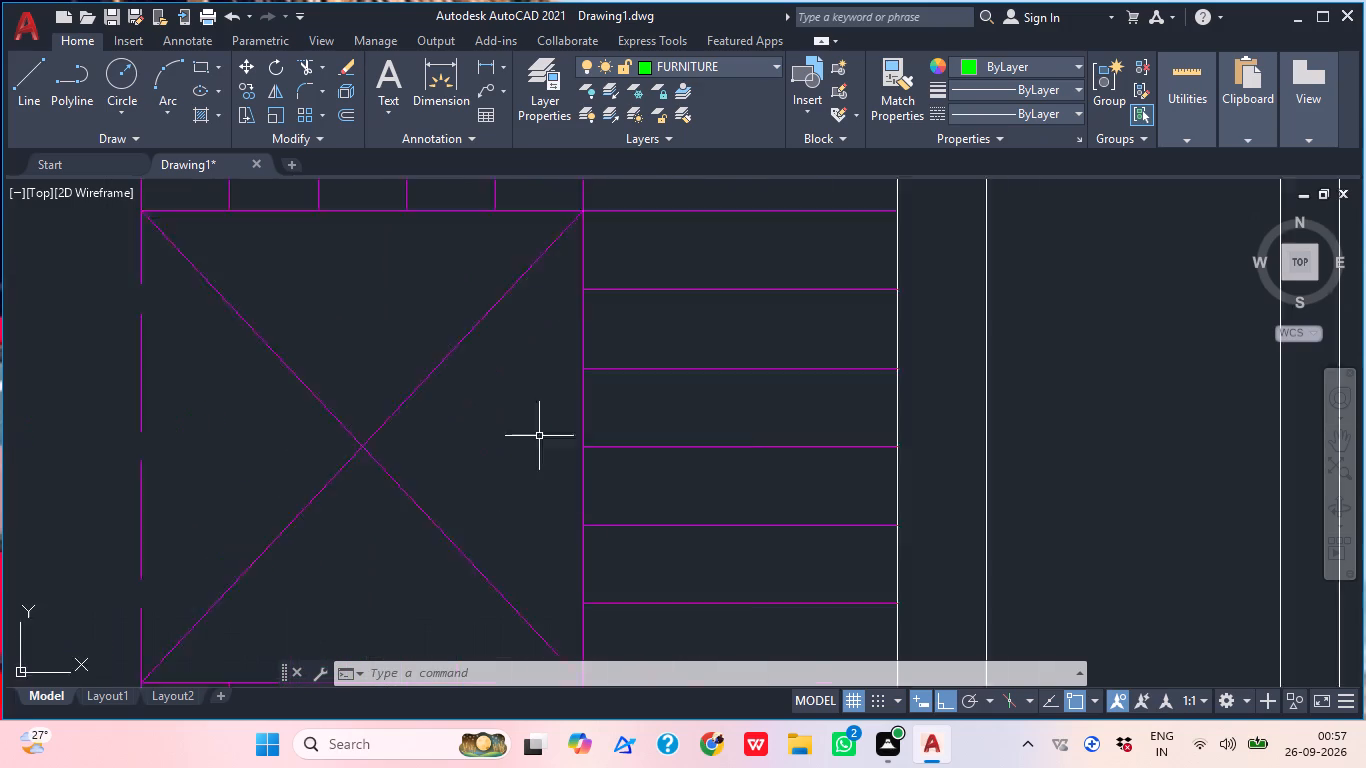
pyautogui.scroll(-1, 539, 436)
pyautogui.moveTo(528, 421); pyautogui.dragTo(458, 388, button='middle')
pyautogui.scroll(-3, 527, 443)
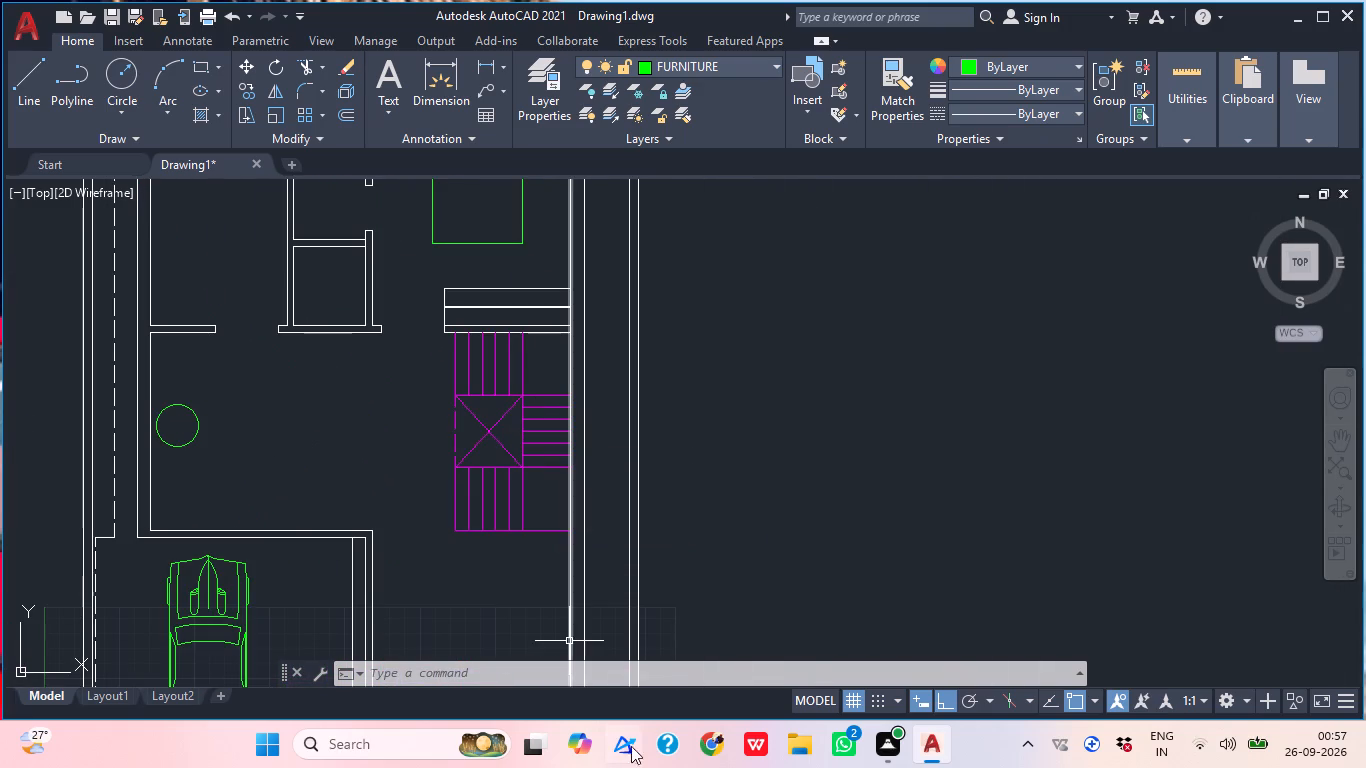
pyautogui.scroll(1, 443, 495)
pyautogui.moveTo(443, 494); pyautogui.dragTo(390, 472, button='middle')
pyautogui.moveTo(417, 498); pyautogui.dragTo(371, 433, button='middle')
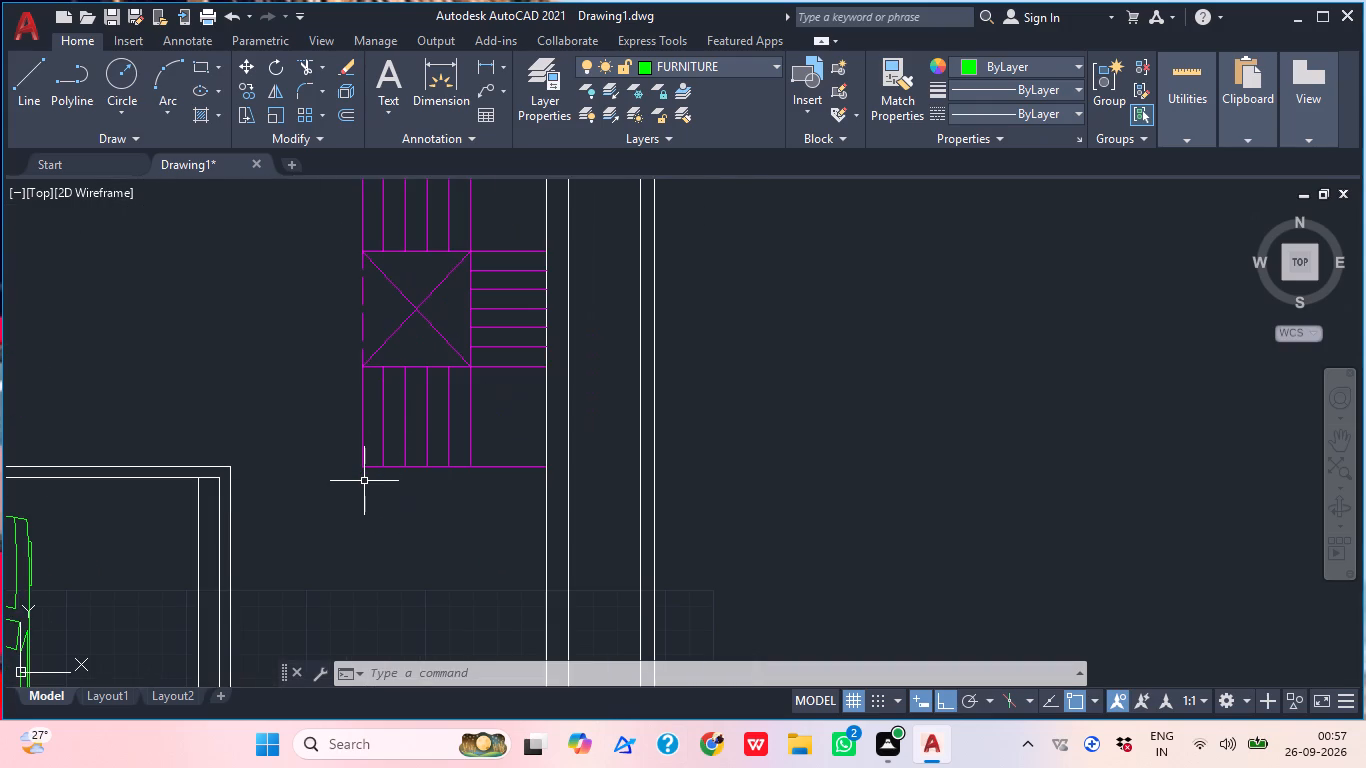
pyautogui.scroll(1, 367, 481)
pyautogui.scroll(-1, 367, 481)
pyautogui.moveTo(316, 524); pyautogui.dragTo(341, 491, button='middle')
pyautogui.scroll(-2, 356, 475)
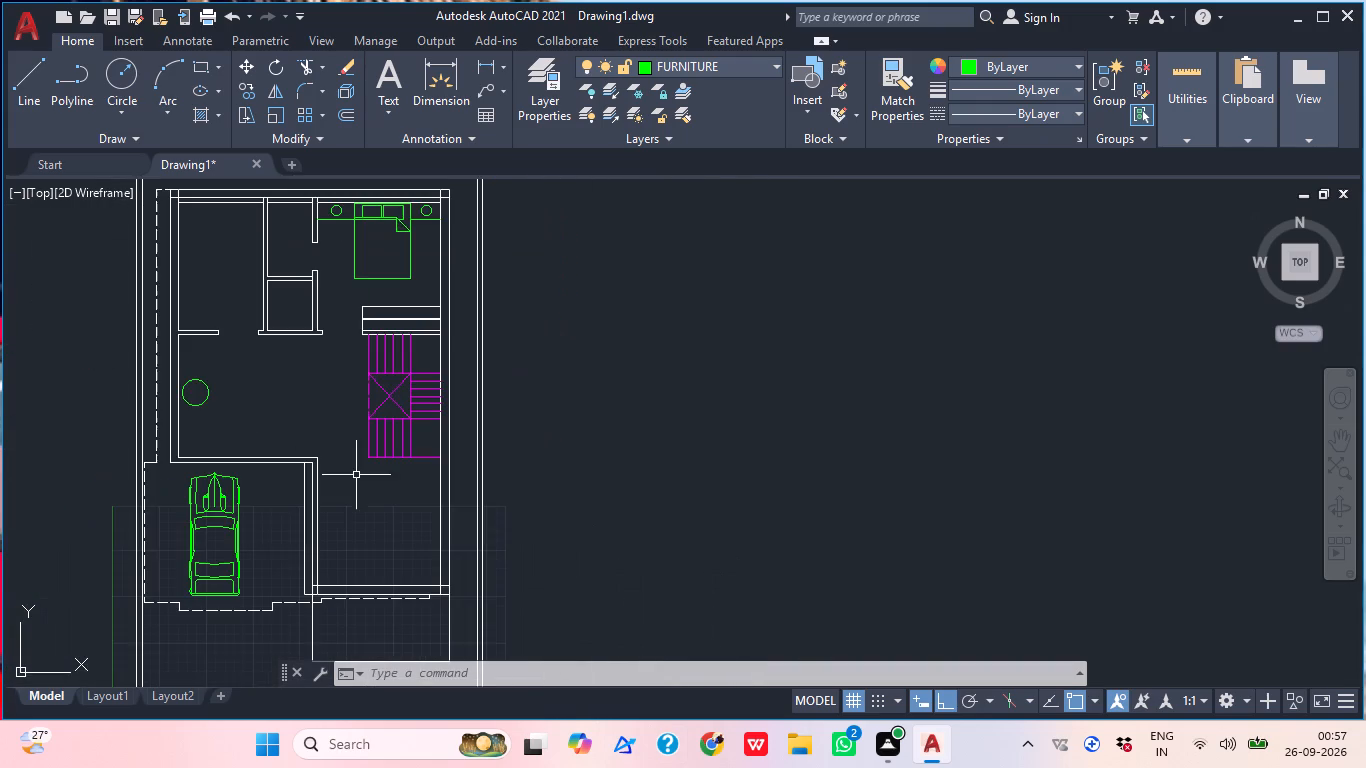
# Examine the parking area, the wall separating it from the front room, and the front wall corners.
pyautogui.moveTo(245, 505); pyautogui.dragTo(225, 455, button='middle')
pyautogui.scroll(2, 181, 467)
pyautogui.scroll(-1, 180, 467)
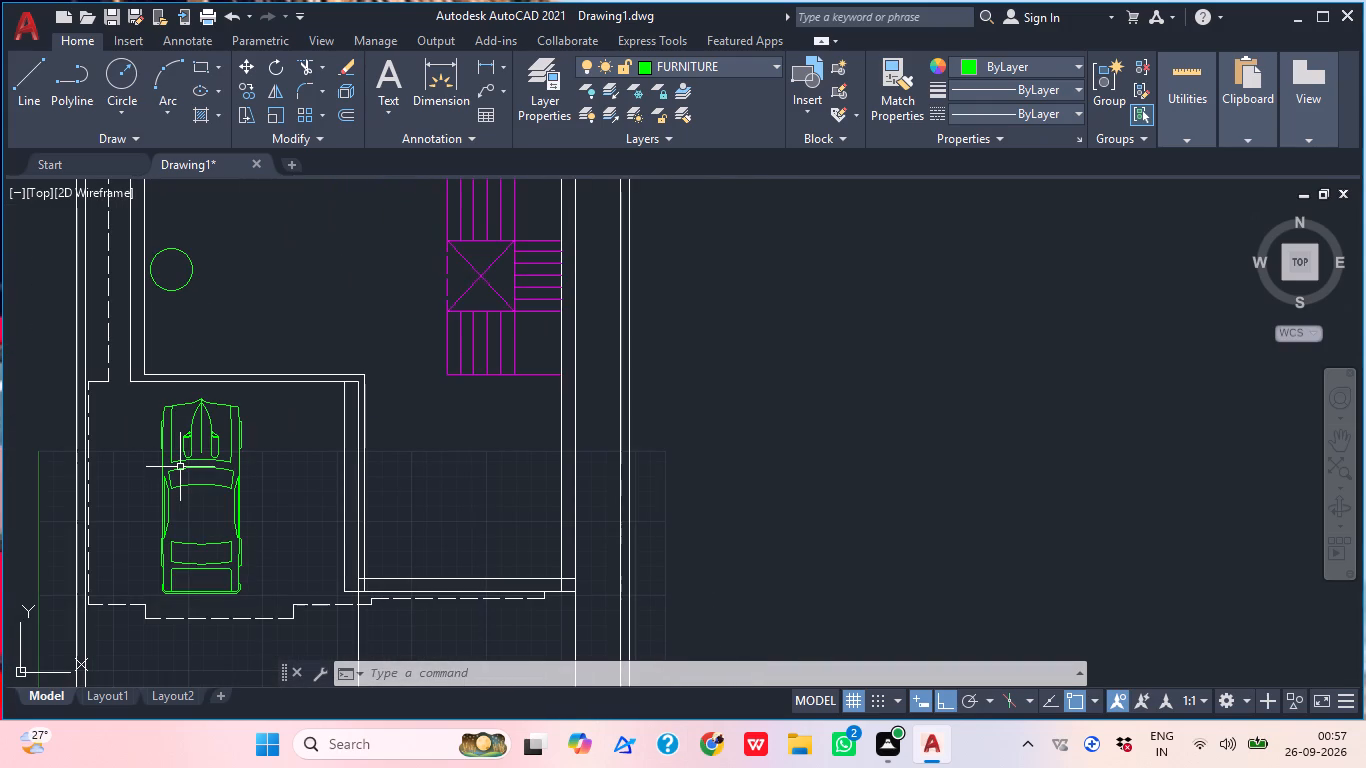
pyautogui.moveTo(157, 448); pyautogui.dragTo(218, 412, button='middle')
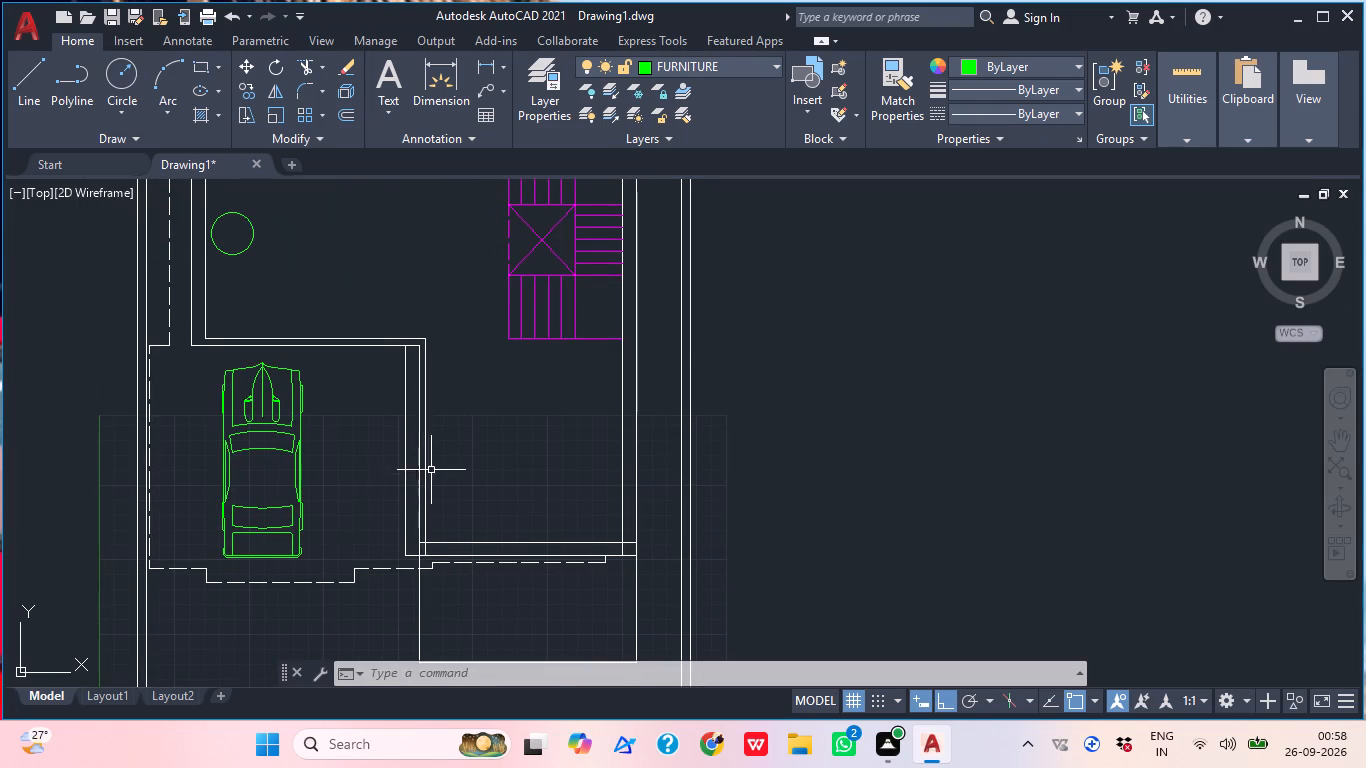
pyautogui.moveTo(429, 470); pyautogui.dragTo(373, 466, button='middle')
pyautogui.scroll(-1, 375, 570)
pyautogui.middleClick(331, 551)
pyautogui.scroll(3, 343, 574)
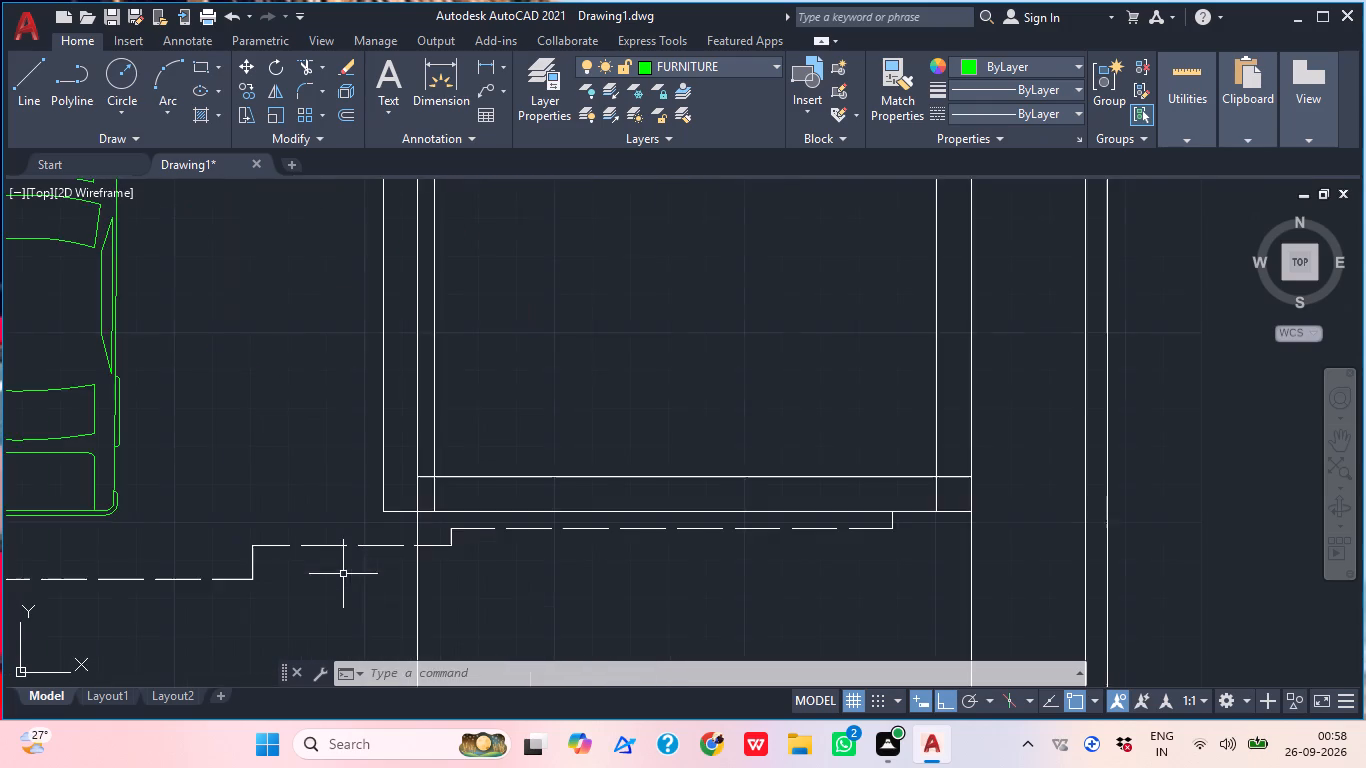
pyautogui.scroll(1, 401, 529)
pyautogui.moveTo(401, 529); pyautogui.dragTo(260, 551, button='middle')
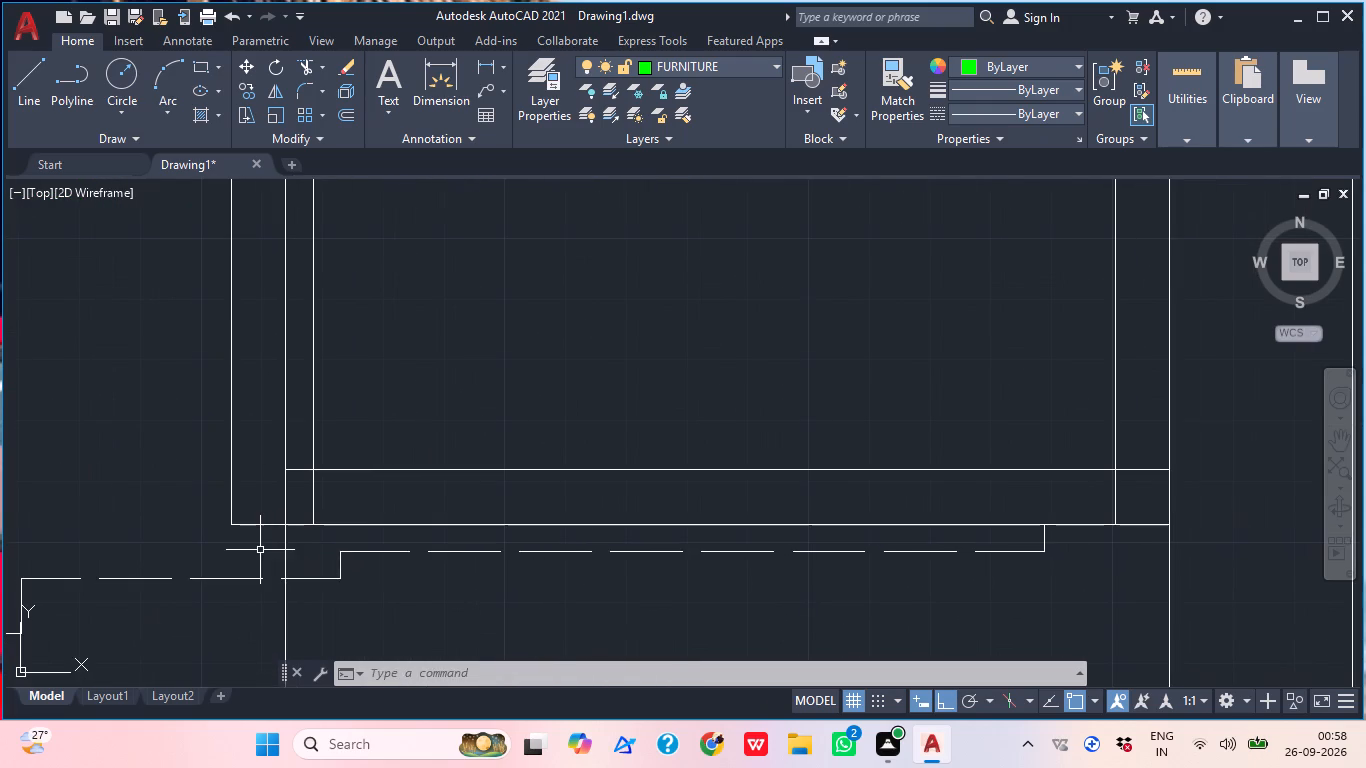
pyautogui.moveTo(399, 537); pyautogui.dragTo(245, 538, button='middle')
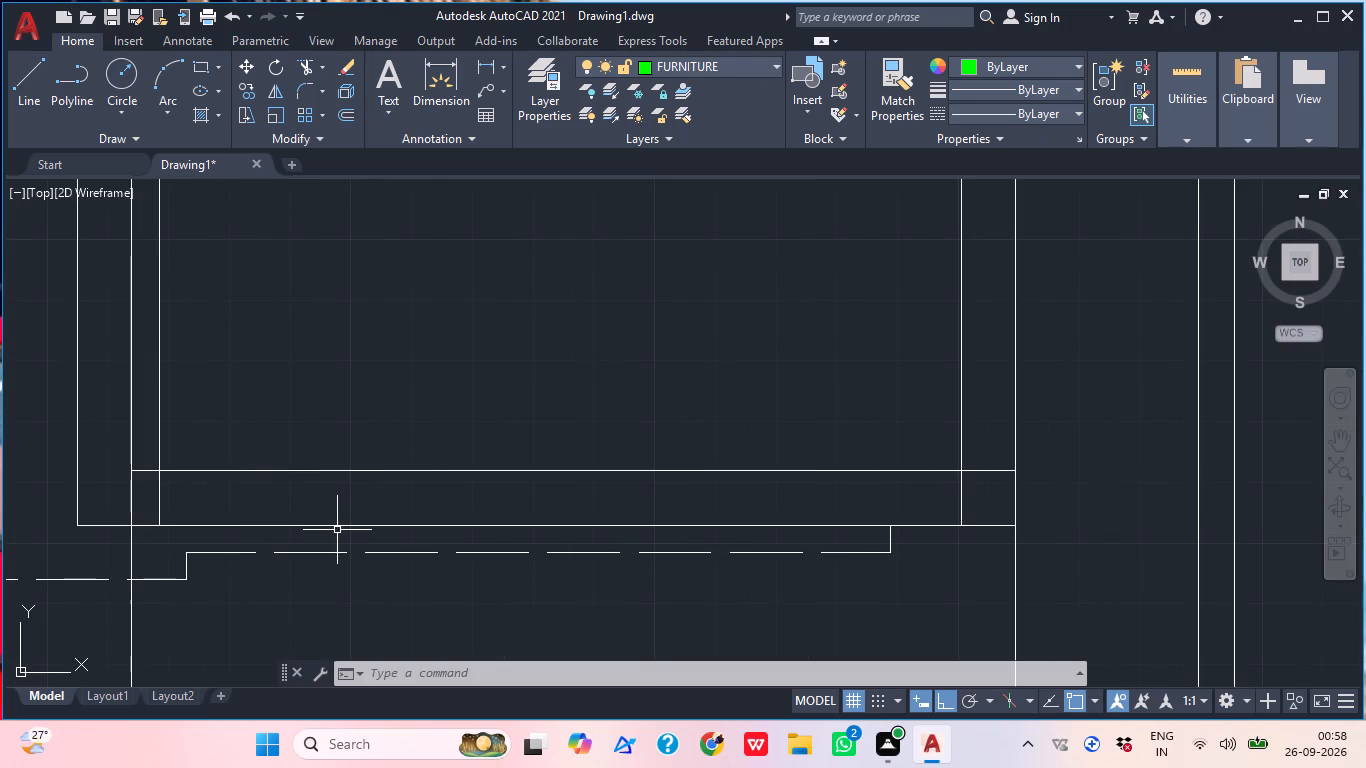
pyautogui.moveTo(336, 535); pyautogui.dragTo(327, 591, button='middle')
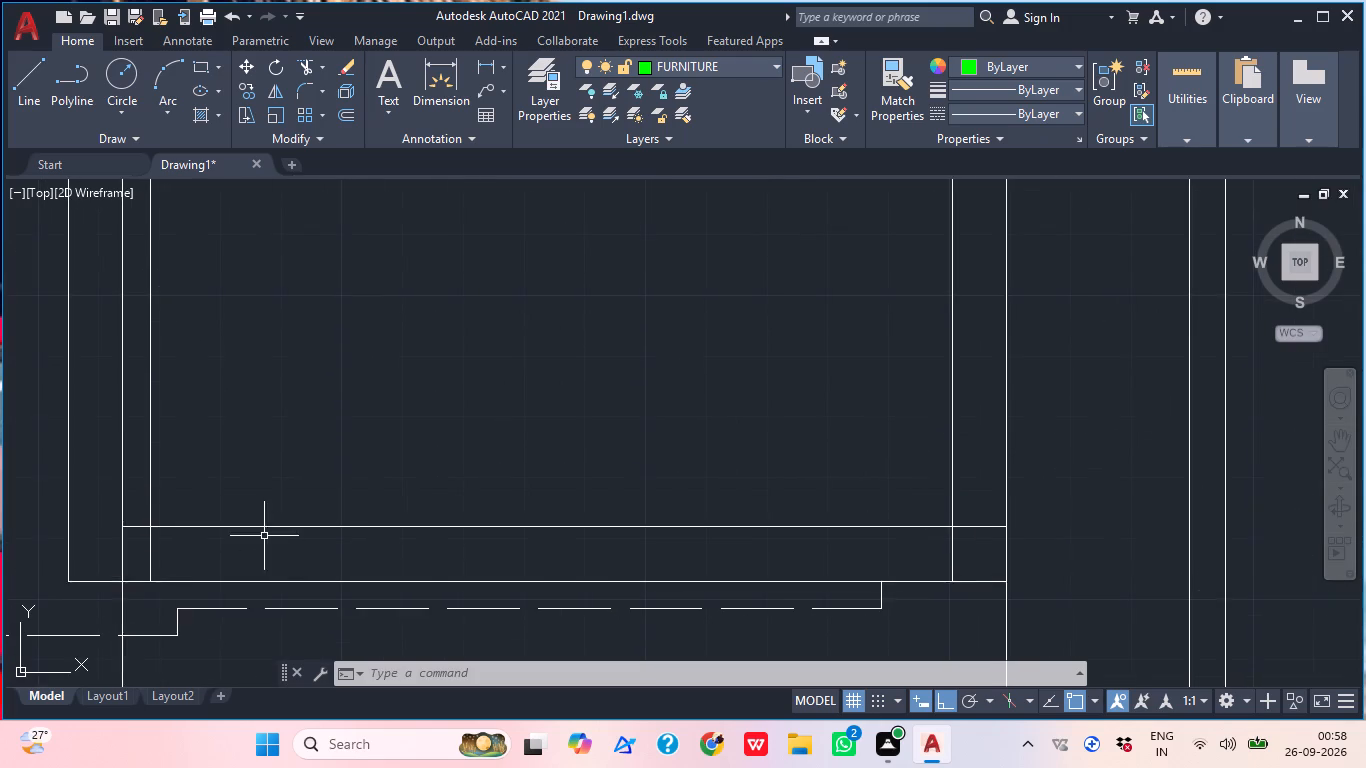
pyautogui.scroll(-1, 264, 536)
pyautogui.scroll(1, 264, 536)
pyautogui.scroll(-1, 264, 536)
# Offset the outermost vertical line of the wall between the parking area and front room 9" toward the car.
pyautogui.moveTo(244, 537); pyautogui.dragTo(302, 547, button='middle')
pyautogui.moveTo(246, 518); pyautogui.dragTo(255, 588, button='middle')
pyautogui.moveTo(190, 524); pyautogui.dragTo(201, 604, button='middle')
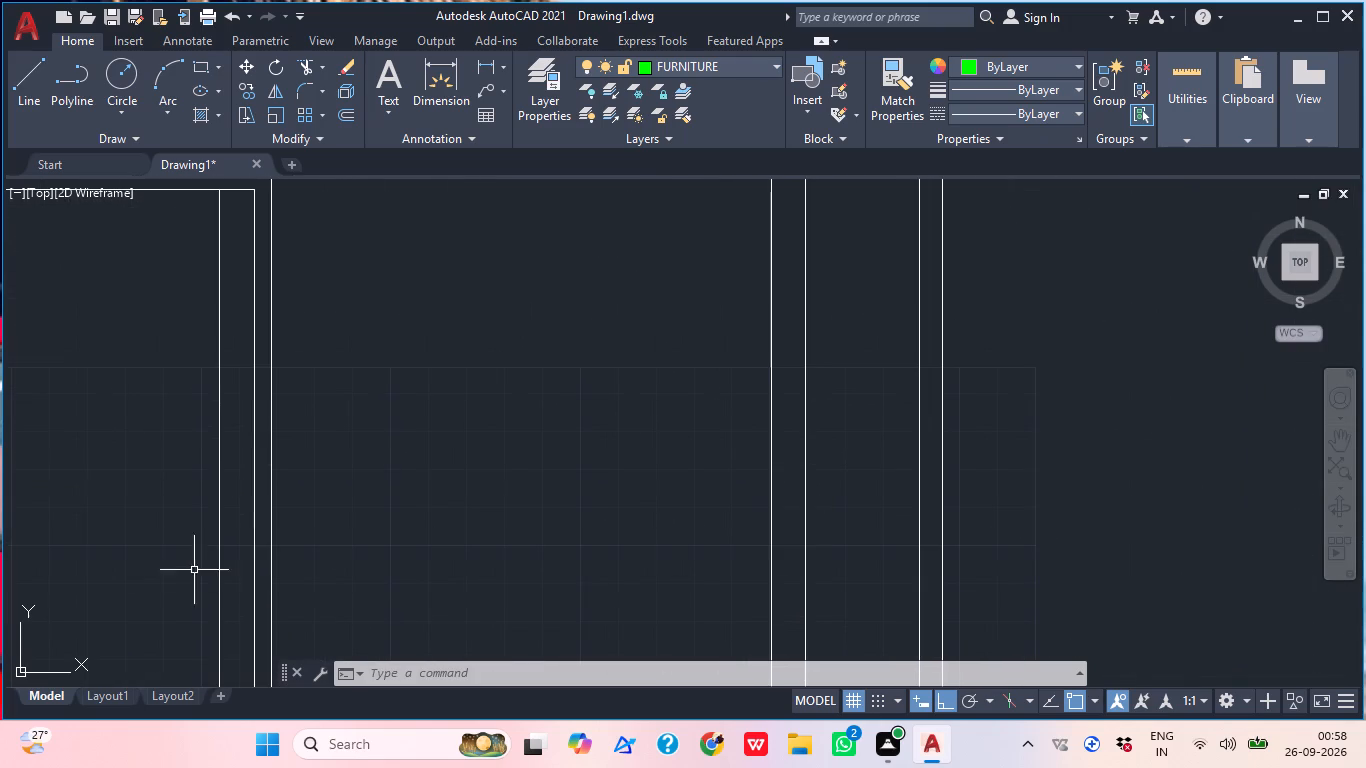
pyautogui.press('o')
pyautogui.press('Return')
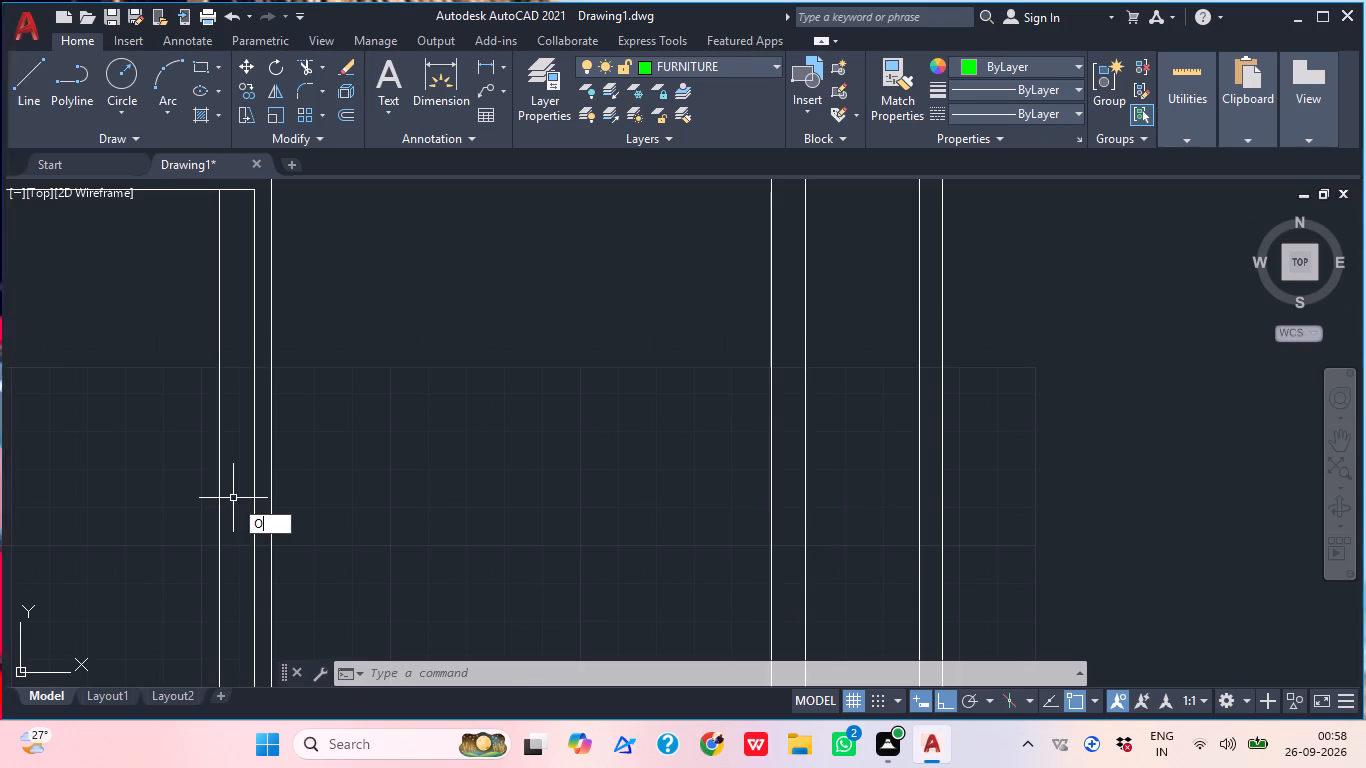
pyautogui.press('9')
pyautogui.hotkey('shift', '"')
pyautogui.press('Return')
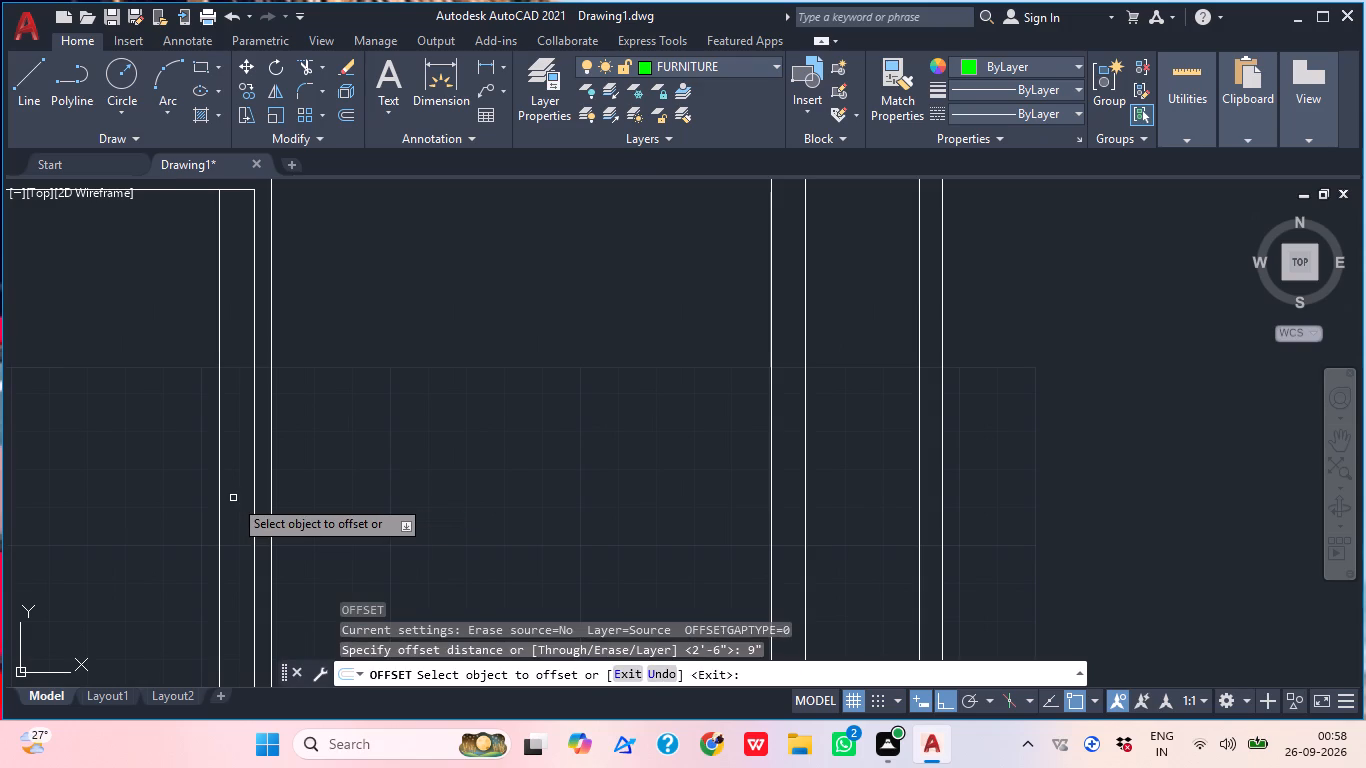
pyautogui.scroll(-1, 236, 417)
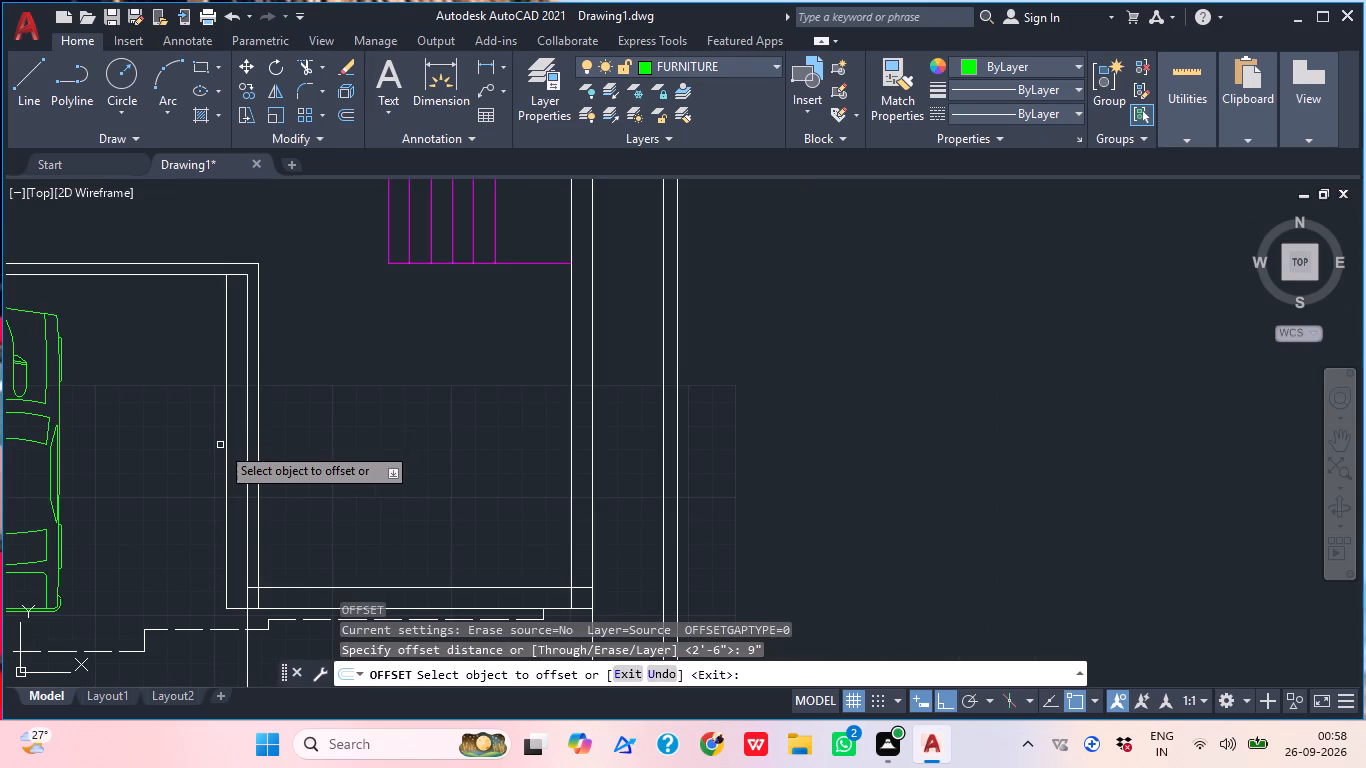
pyautogui.click(225, 447)
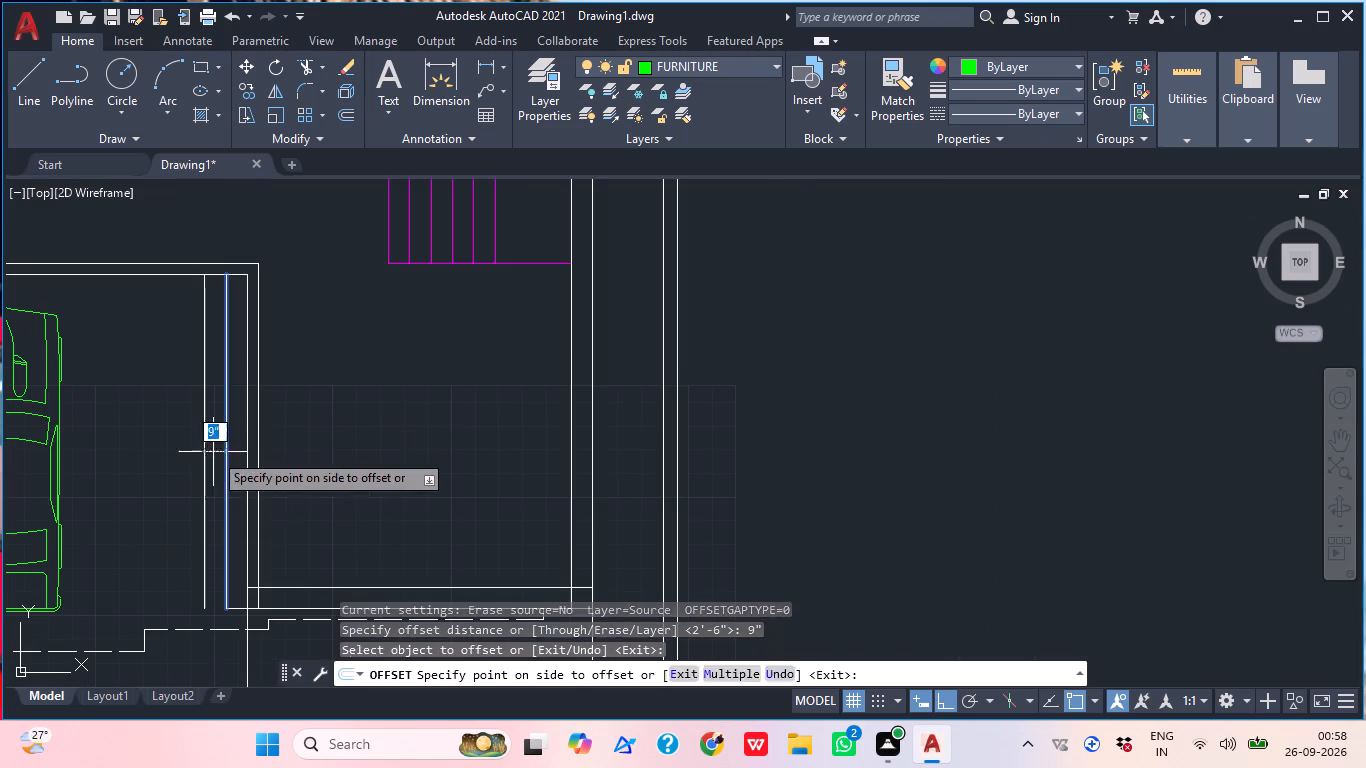
pyautogui.click(165, 458)
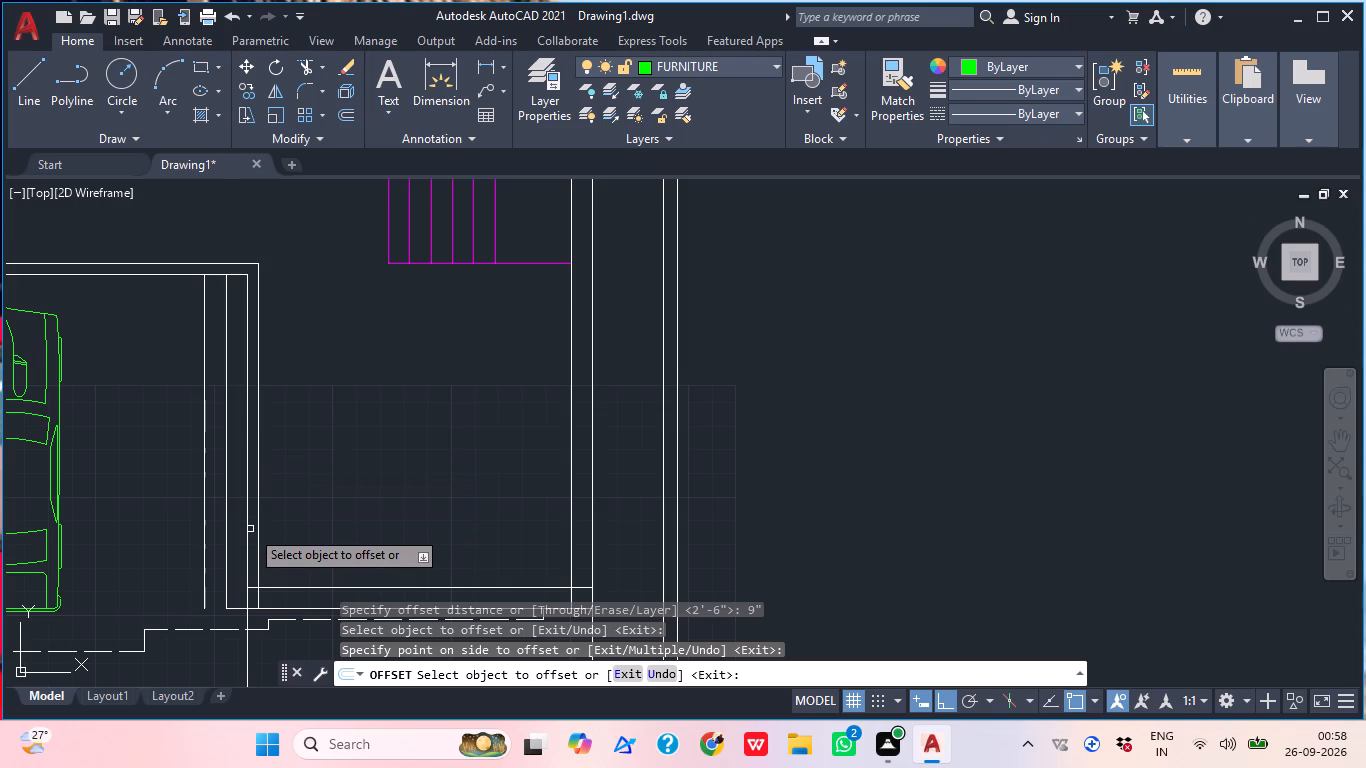
pyautogui.press('Escape')
# Extend the front wall's outer horizontal line to the new offset line on the parking side.
pyautogui.write('EX')
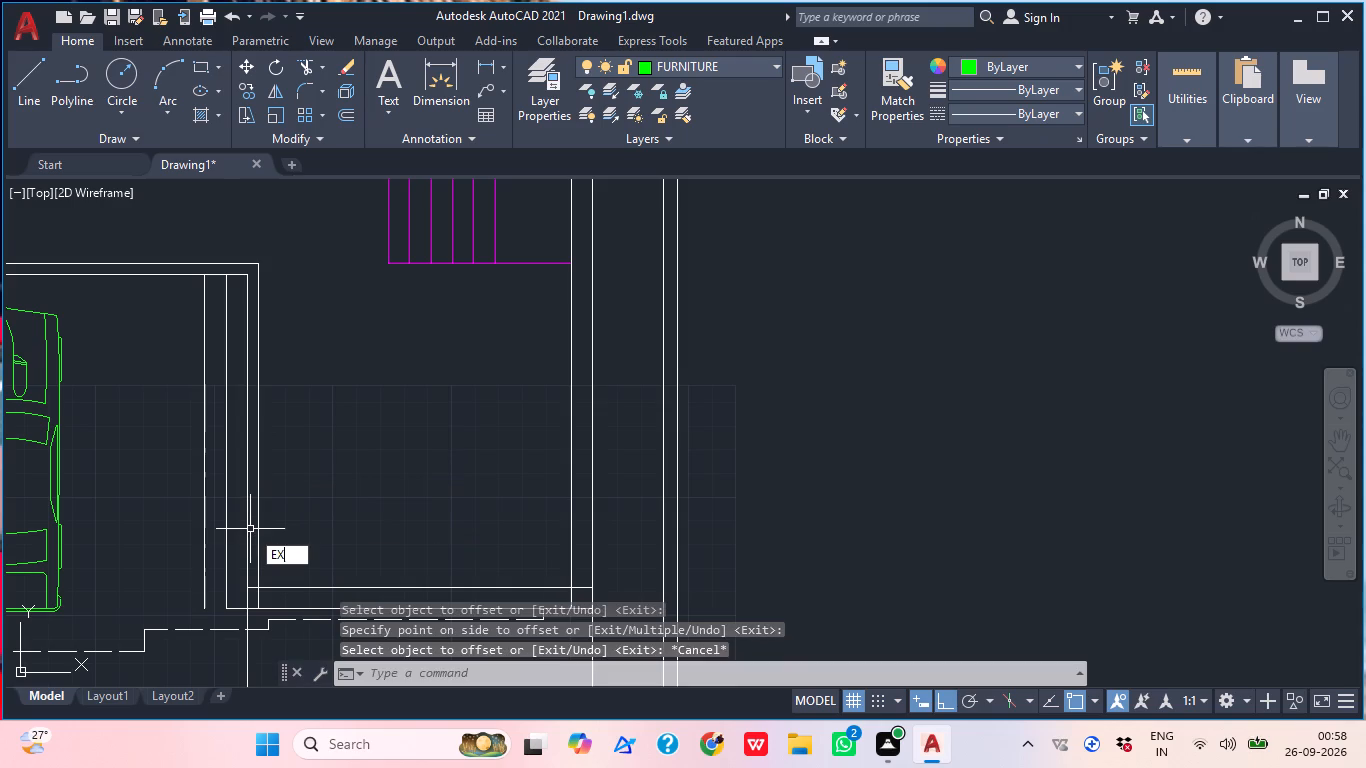
pyautogui.press('Return')
pyautogui.scroll(1, 236, 614)
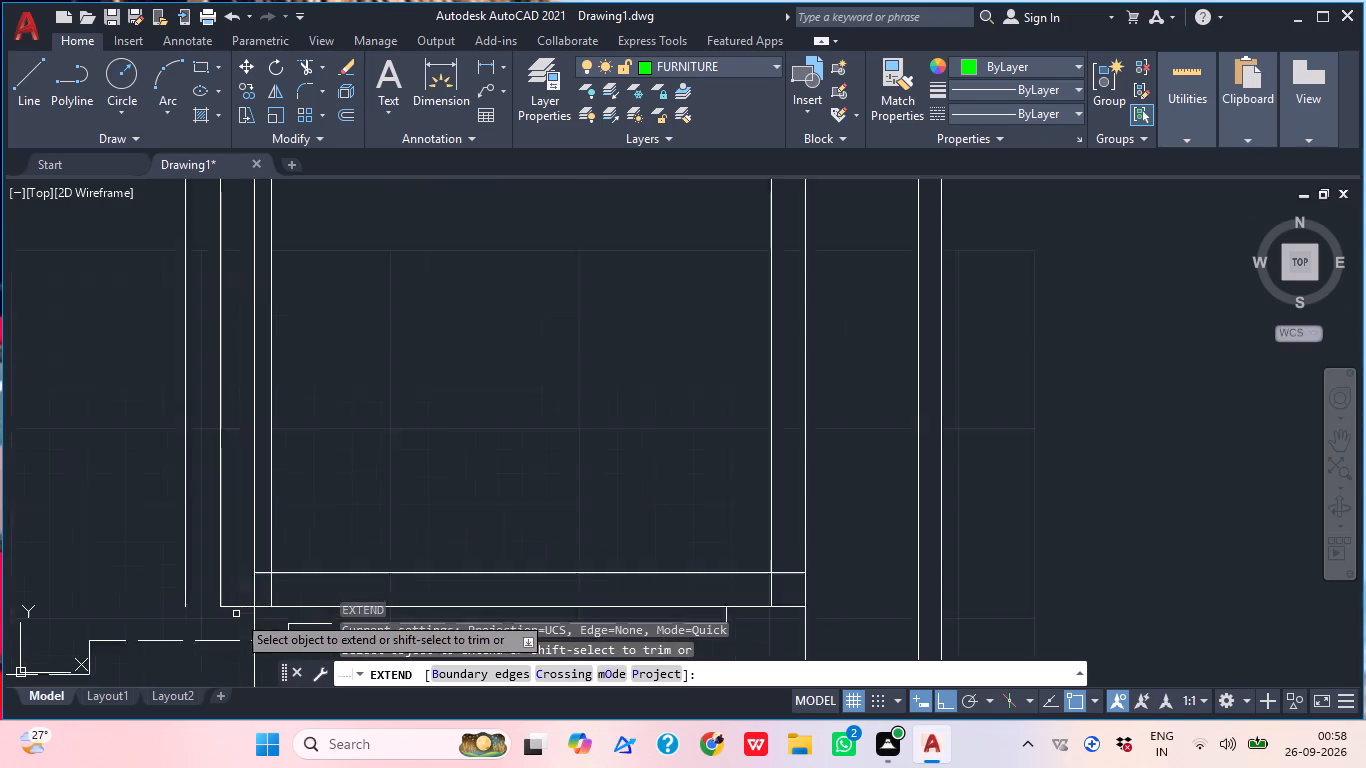
pyautogui.scroll(1, 236, 614)
pyautogui.click(236, 607)
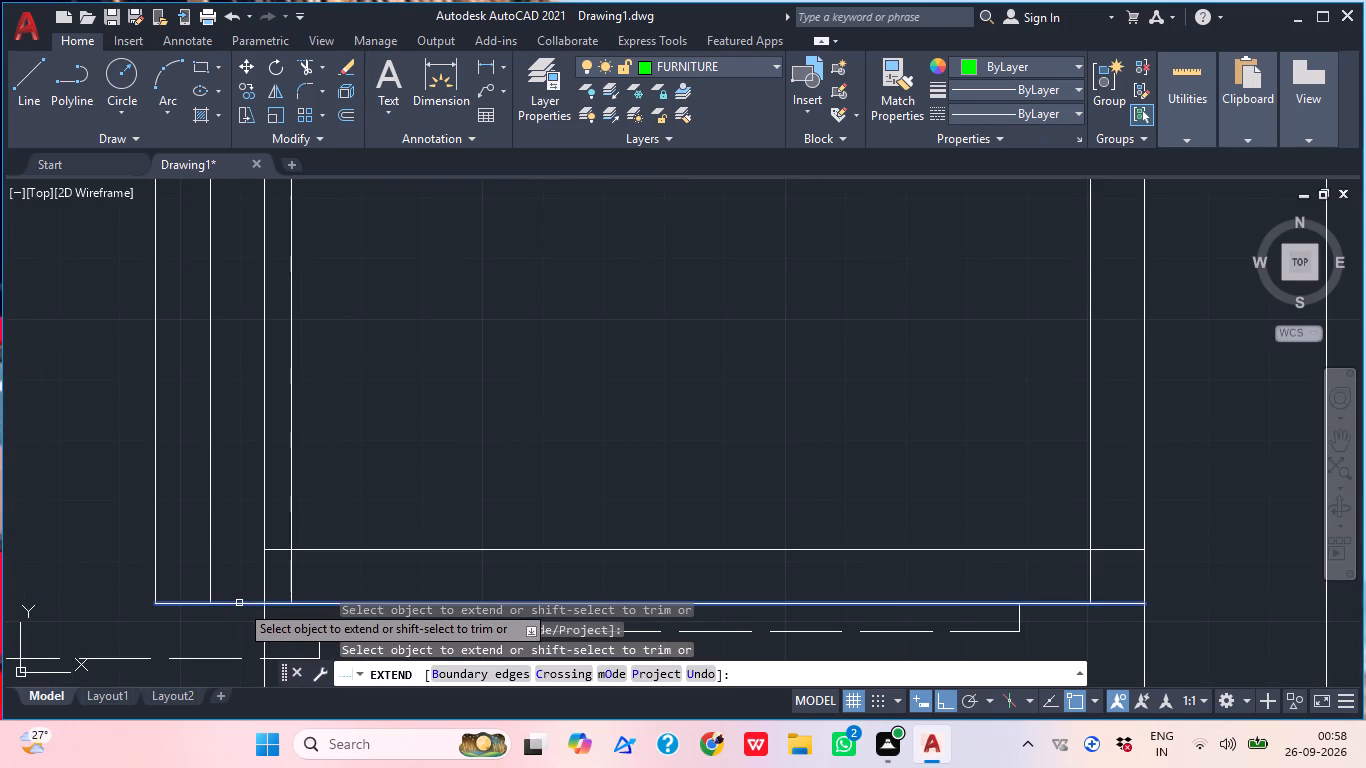
pyautogui.press('Escape')
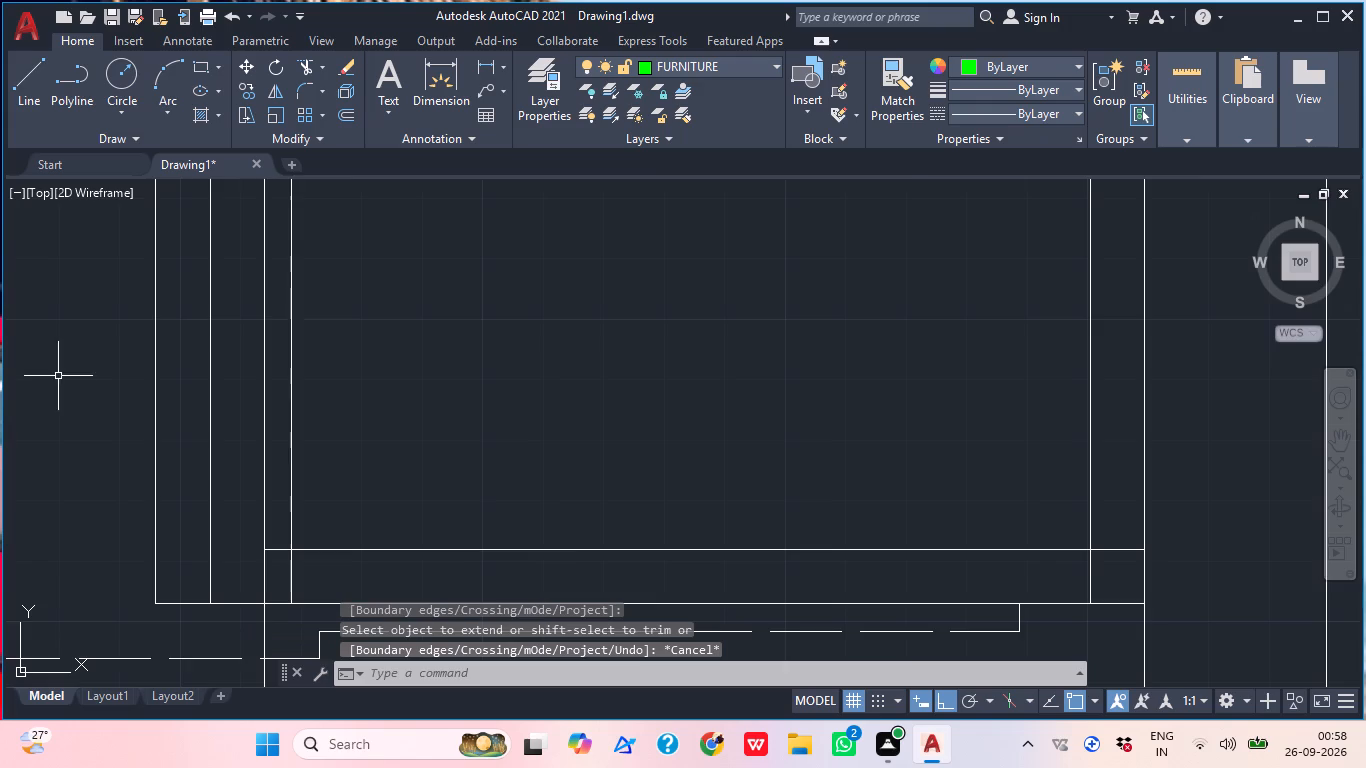
# Examine the thickened wall beside the parking area, the front wall corner and the area around the parked car.
pyautogui.scroll(-1, 111, 402)
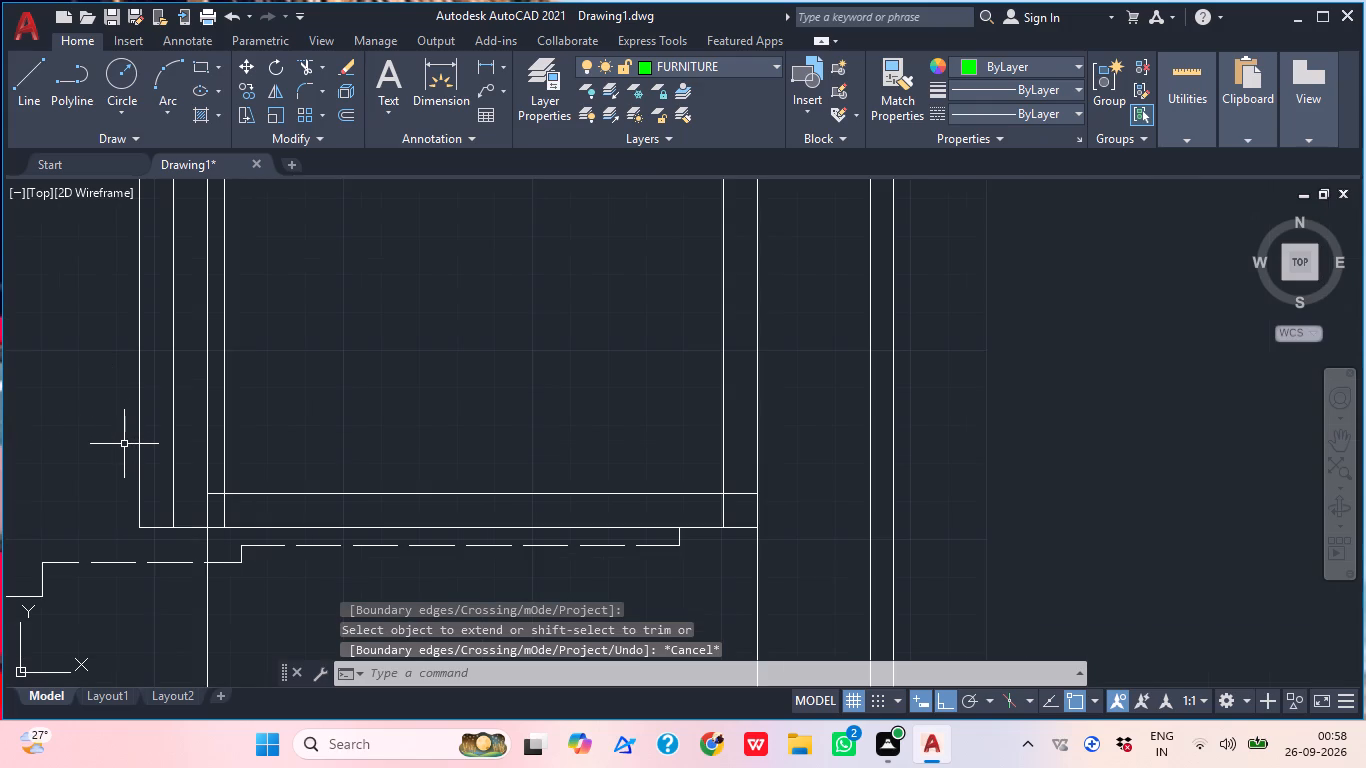
pyautogui.scroll(-1, 148, 469)
pyautogui.moveTo(150, 482); pyautogui.dragTo(140, 482, button='middle')
pyautogui.moveTo(133, 498); pyautogui.dragTo(130, 520, button='middle')
pyautogui.moveTo(100, 505); pyautogui.dragTo(145, 513, button='middle')
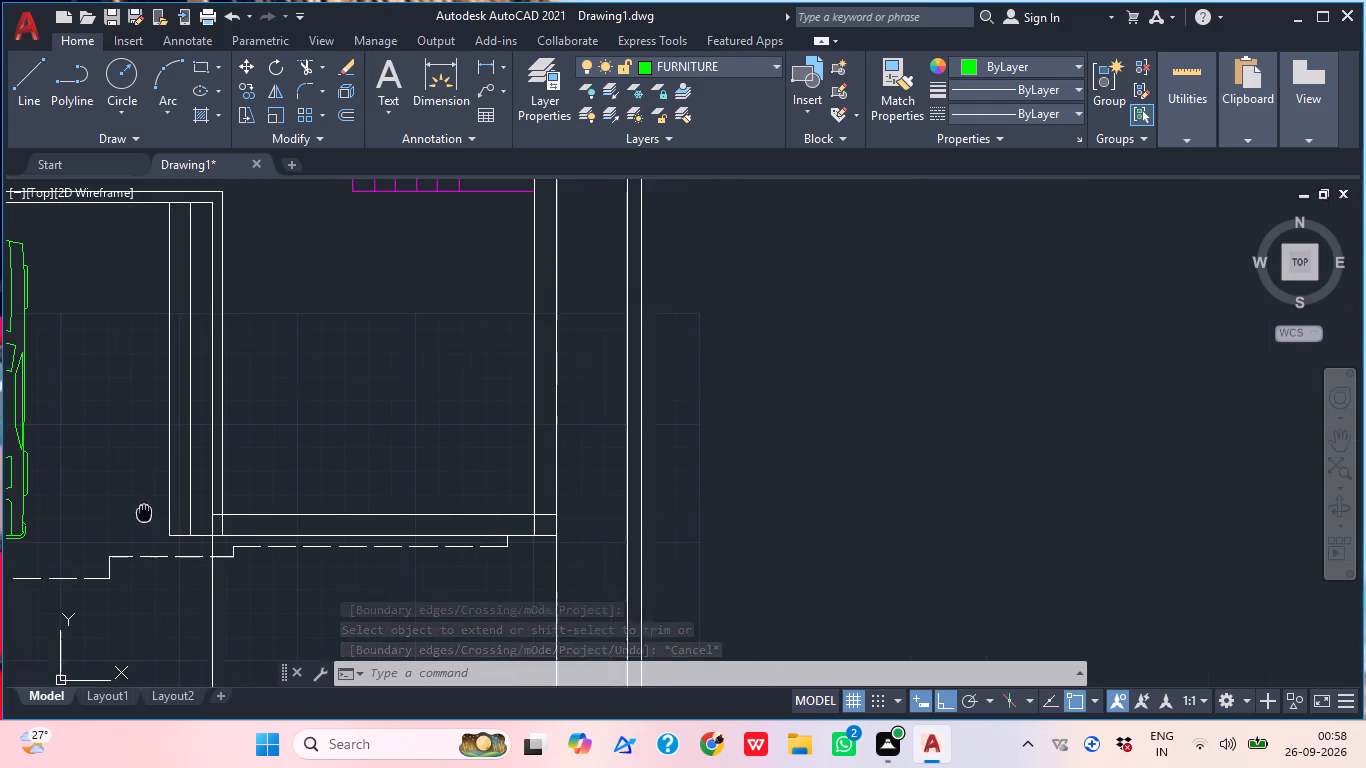
pyautogui.moveTo(145, 513); pyautogui.dragTo(152, 513, button='middle')
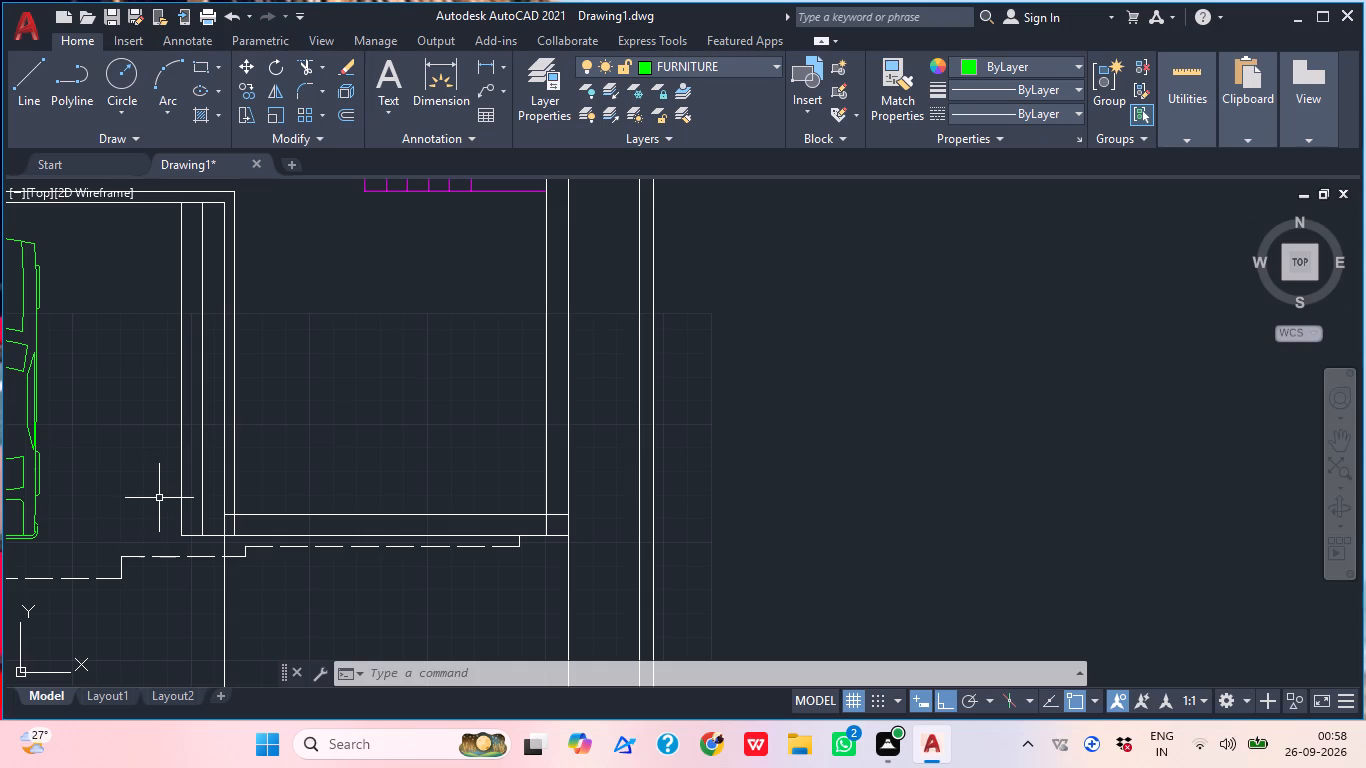
pyautogui.scroll(2, 159, 498)
pyautogui.moveTo(167, 498); pyautogui.dragTo(189, 485, button='middle')
pyautogui.scroll(-2, 196, 484)
pyautogui.moveTo(215, 480); pyautogui.dragTo(219, 535, button='middle')
pyautogui.scroll(-1, 219, 496)
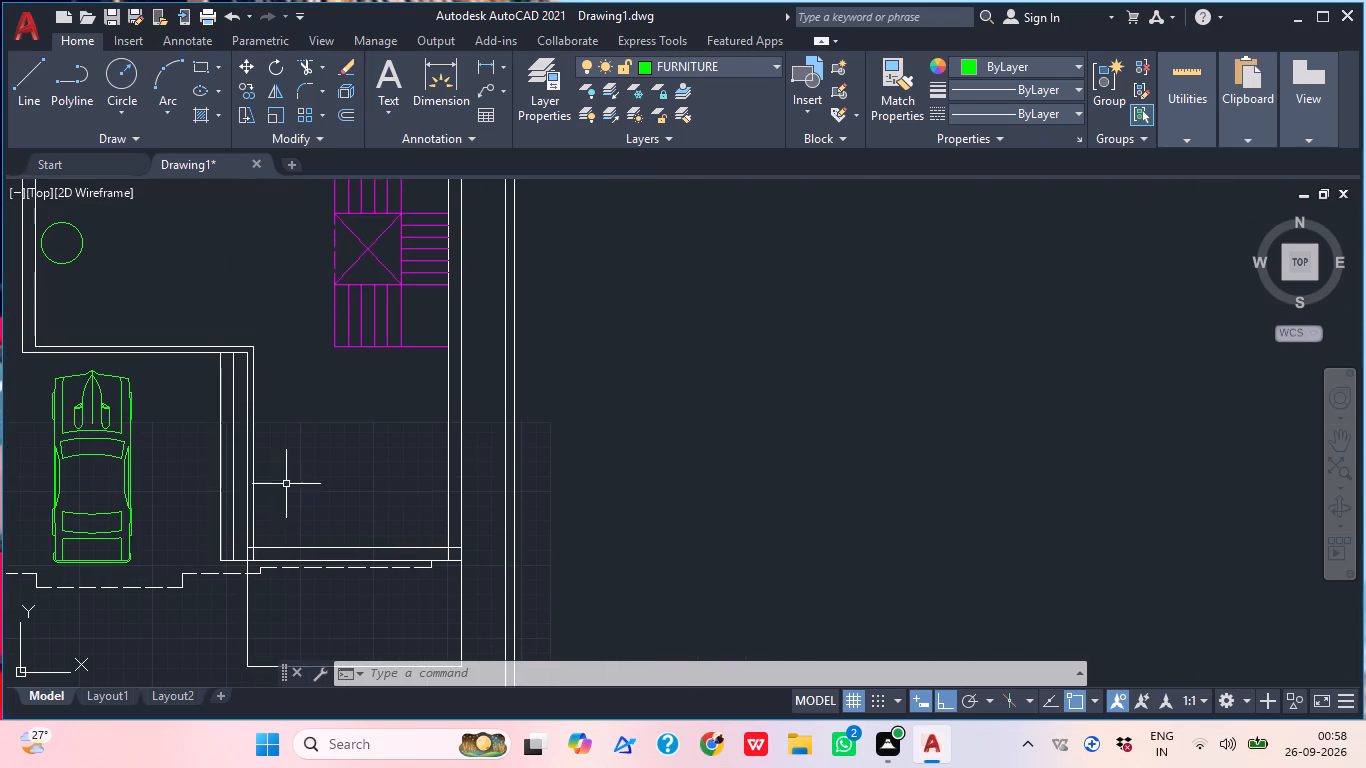
pyautogui.moveTo(230, 465); pyautogui.dragTo(240, 435, button='middle')
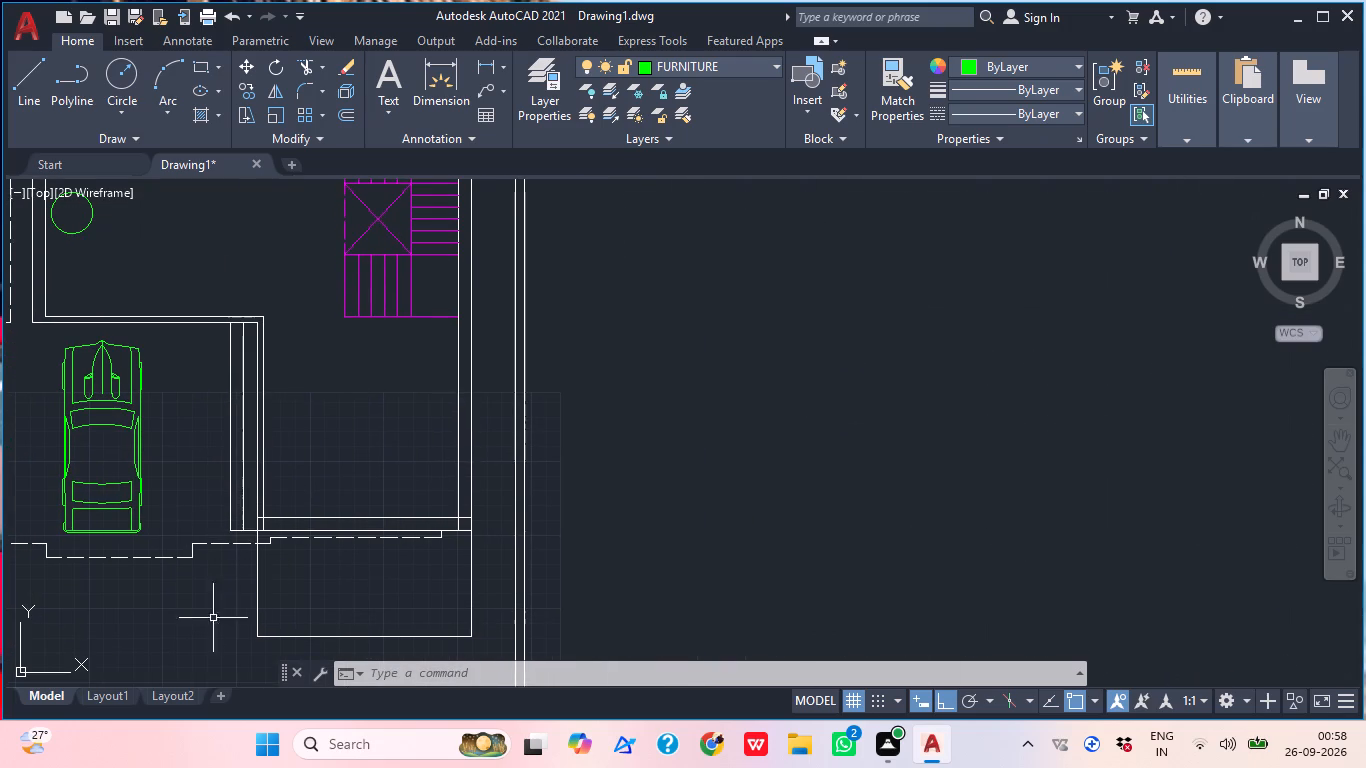
pyautogui.moveTo(213, 618); pyautogui.dragTo(283, 610, button='middle')
pyautogui.moveTo(178, 610); pyautogui.dragTo(238, 614, button='middle')
pyautogui.scroll(3, 116, 500)
pyautogui.moveTo(134, 542); pyautogui.dragTo(134, 474, button='middle')
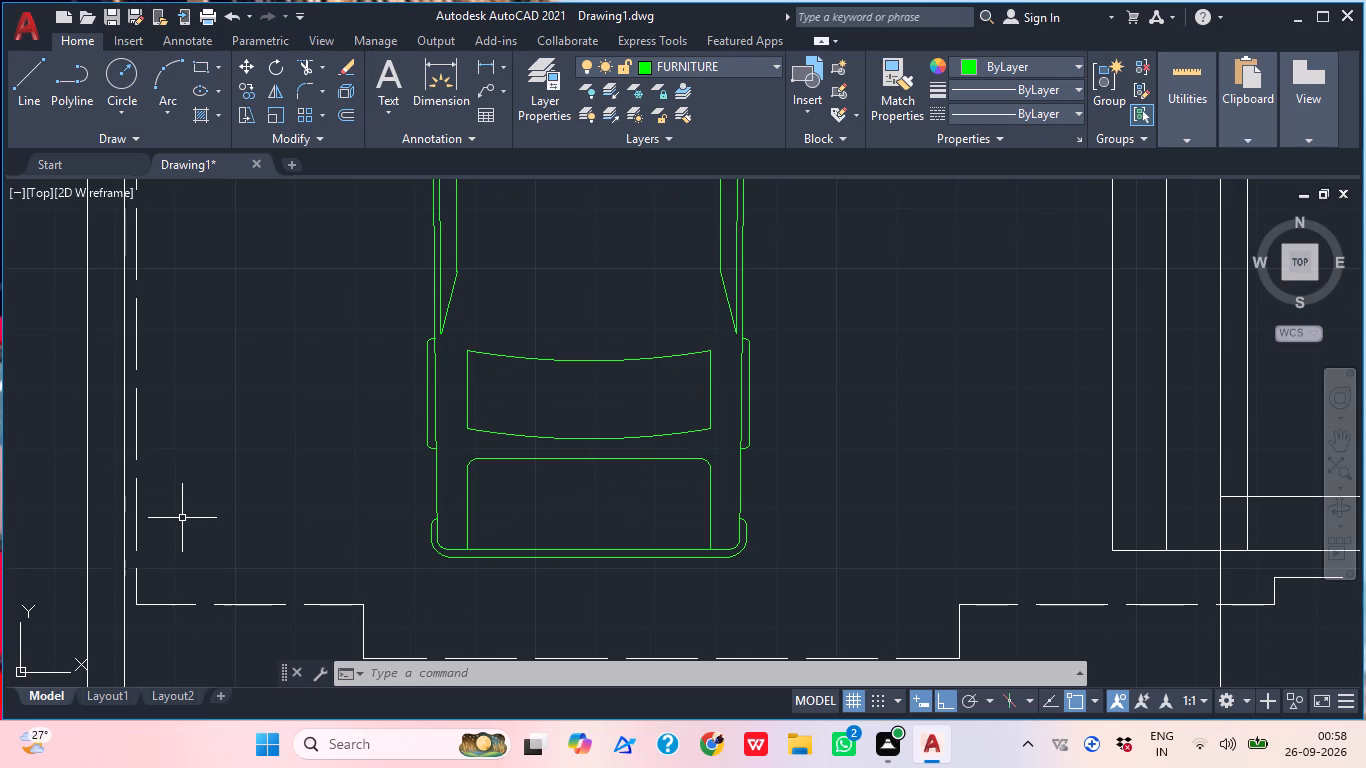
pyautogui.moveTo(138, 423); pyautogui.dragTo(100, 470, button='middle')
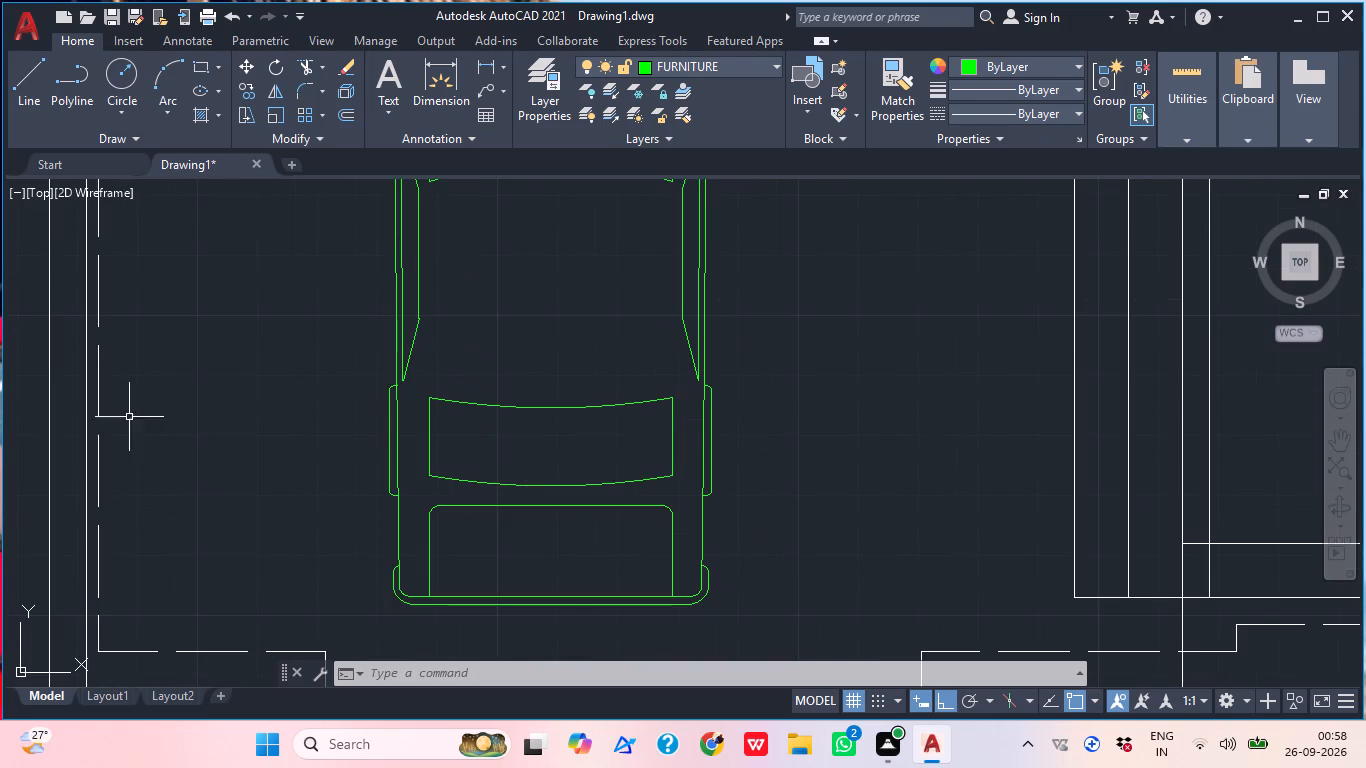
# Examine the dashed outline along the parking-side outer wall up to the rear corner and the rear rooms.
pyautogui.moveTo(174, 417); pyautogui.dragTo(153, 552, button='middle')
pyautogui.scroll(-3, 159, 526)
pyautogui.moveTo(163, 475); pyautogui.dragTo(137, 634, button='middle')
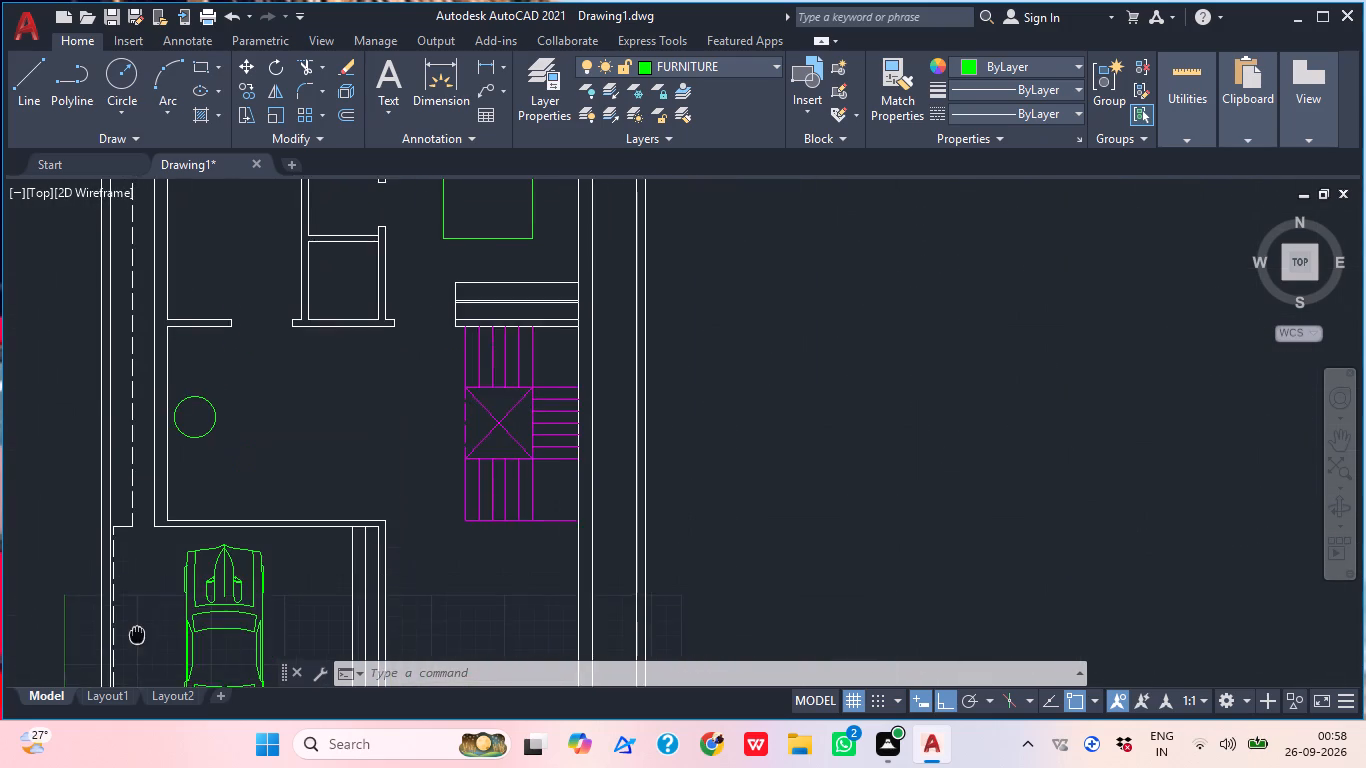
pyautogui.moveTo(137, 634); pyautogui.dragTo(137, 635, button='middle')
pyautogui.scroll(2, 119, 543)
pyautogui.scroll(-2, 118, 542)
pyautogui.moveTo(133, 519); pyautogui.dragTo(110, 674, button='middle')
pyautogui.moveTo(101, 578); pyautogui.dragTo(87, 643, button='middle')
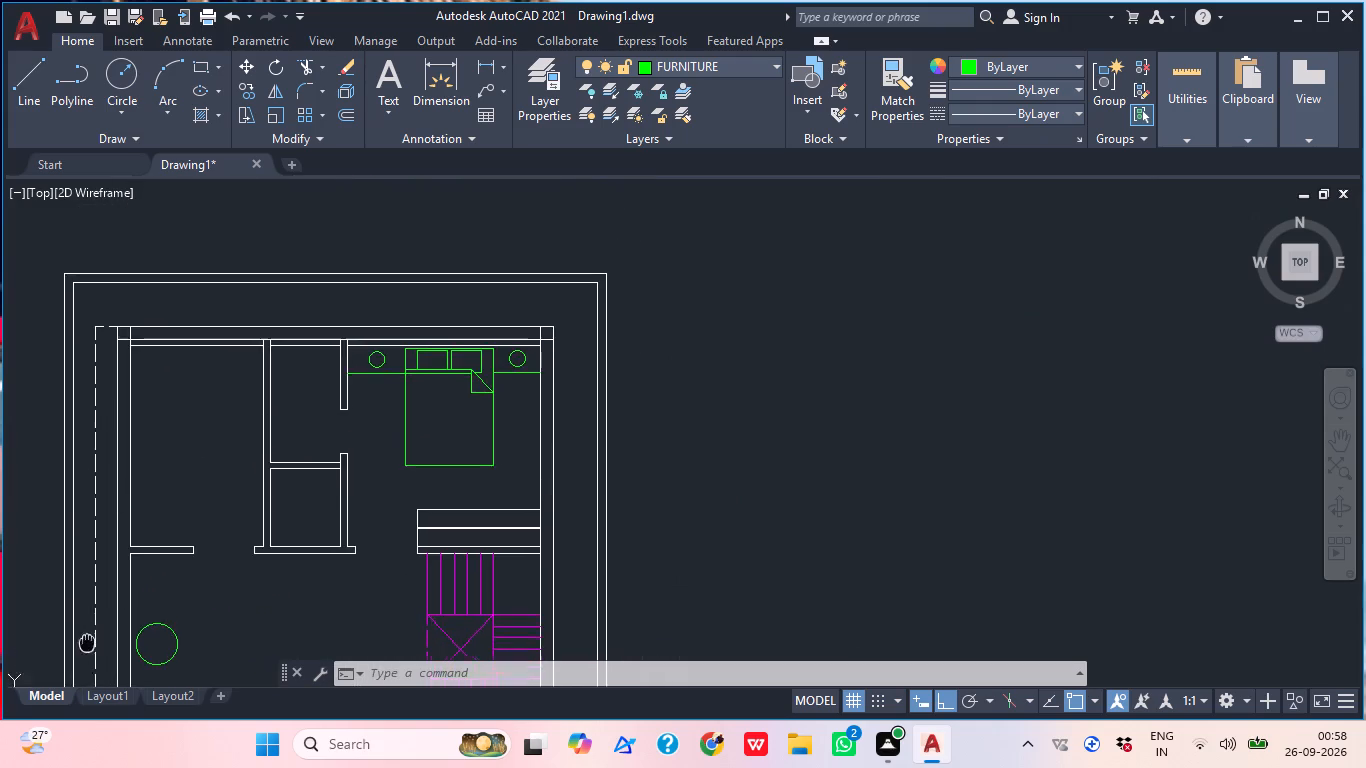
pyautogui.moveTo(87, 643); pyautogui.dragTo(87, 641, button='middle')
pyautogui.moveTo(81, 427); pyautogui.dragTo(50, 564, button='middle')
pyautogui.moveTo(67, 514); pyautogui.dragTo(73, 556, button='middle')
pyautogui.scroll(3, 68, 530)
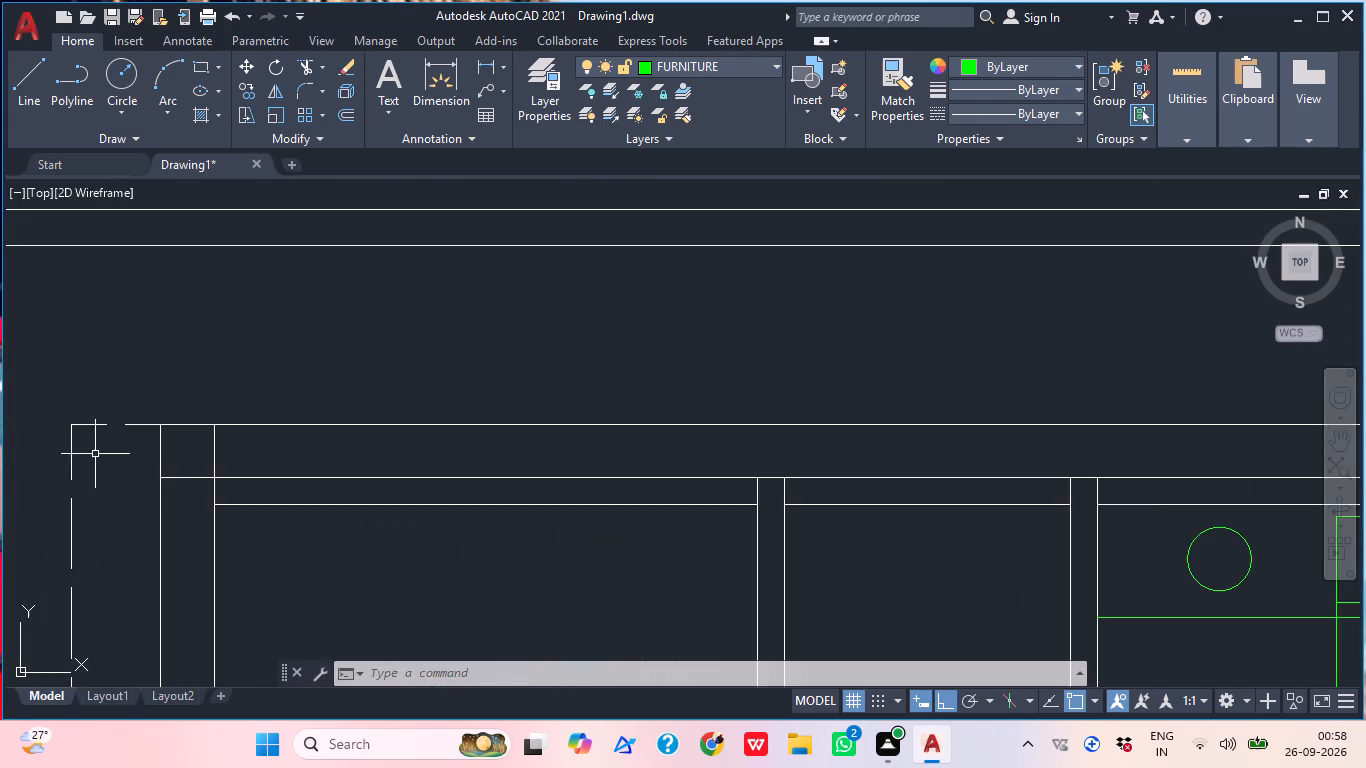
pyautogui.scroll(1, 98, 452)
pyautogui.scroll(-1, 98, 452)
pyautogui.scroll(2, 98, 452)
pyautogui.scroll(-5, 99, 451)
pyautogui.moveTo(129, 464); pyautogui.dragTo(127, 368, button='middle')
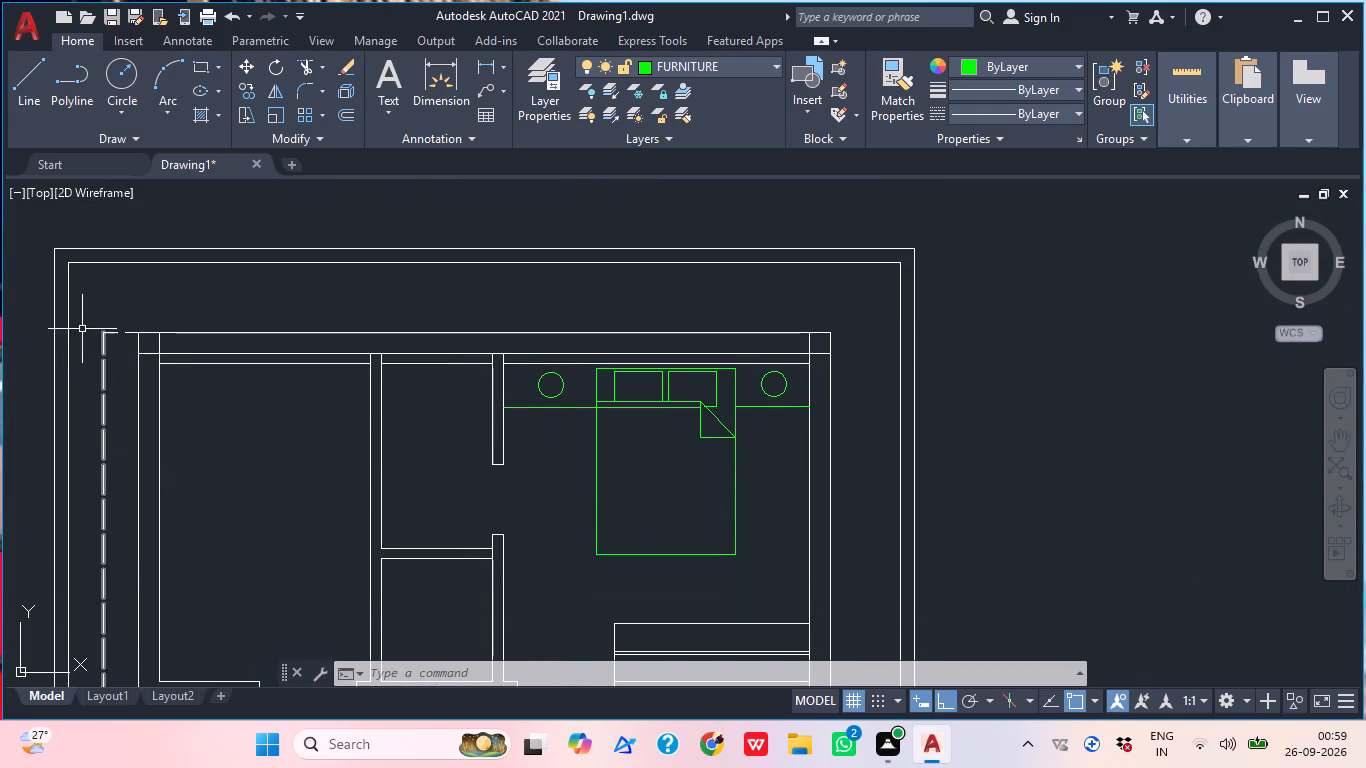
pyautogui.scroll(-1, 95, 343)
pyautogui.moveTo(136, 407); pyautogui.dragTo(144, 395, button='middle')
pyautogui.scroll(2, 117, 405)
pyautogui.moveTo(115, 411); pyautogui.dragTo(116, 394, button='middle')
pyautogui.scroll(-2, 116, 392)
# Copy the circle opposite the staircase about 2'-8" toward the rear and about 2'-11" toward the parking area.
pyautogui.moveTo(116, 392); pyautogui.dragTo(124, 344, button='middle')
pyautogui.moveTo(179, 565); pyautogui.dragTo(172, 501, button='middle')
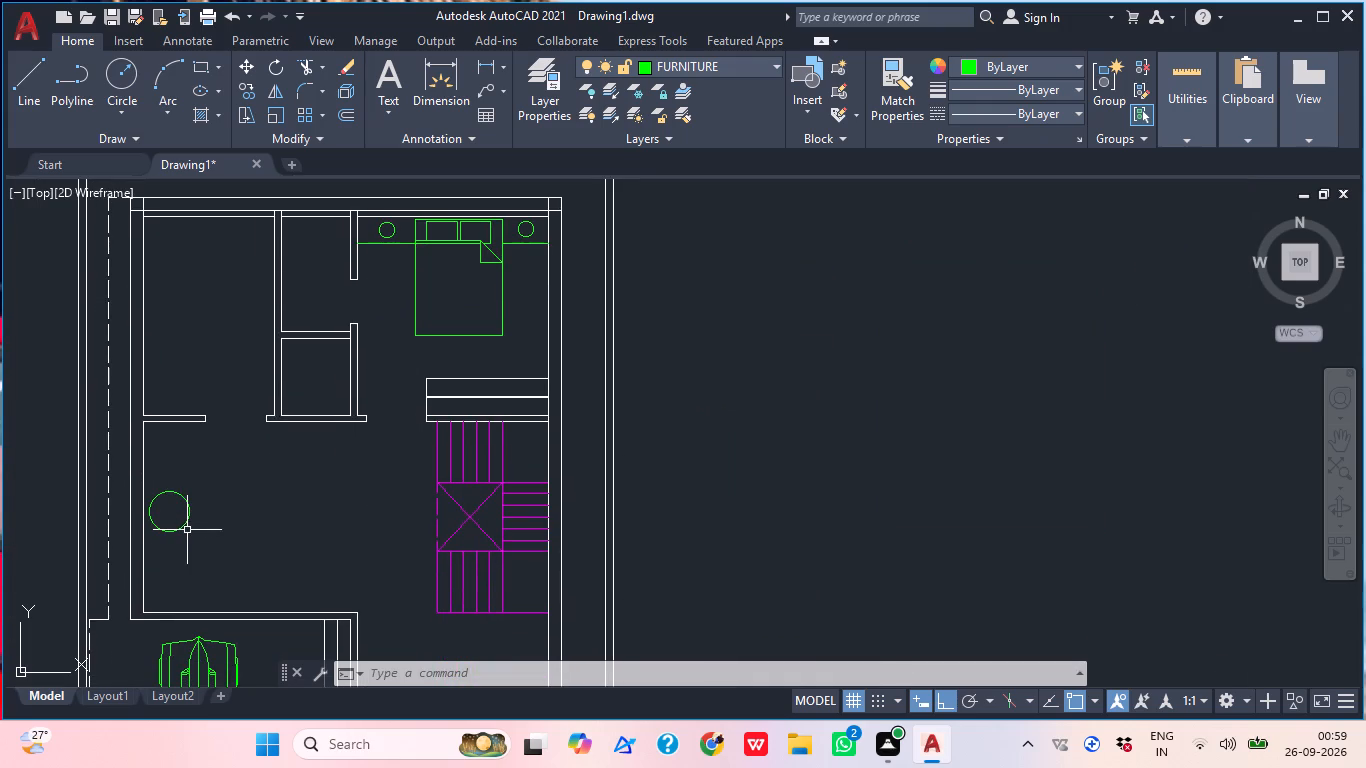
pyautogui.click(187, 527)
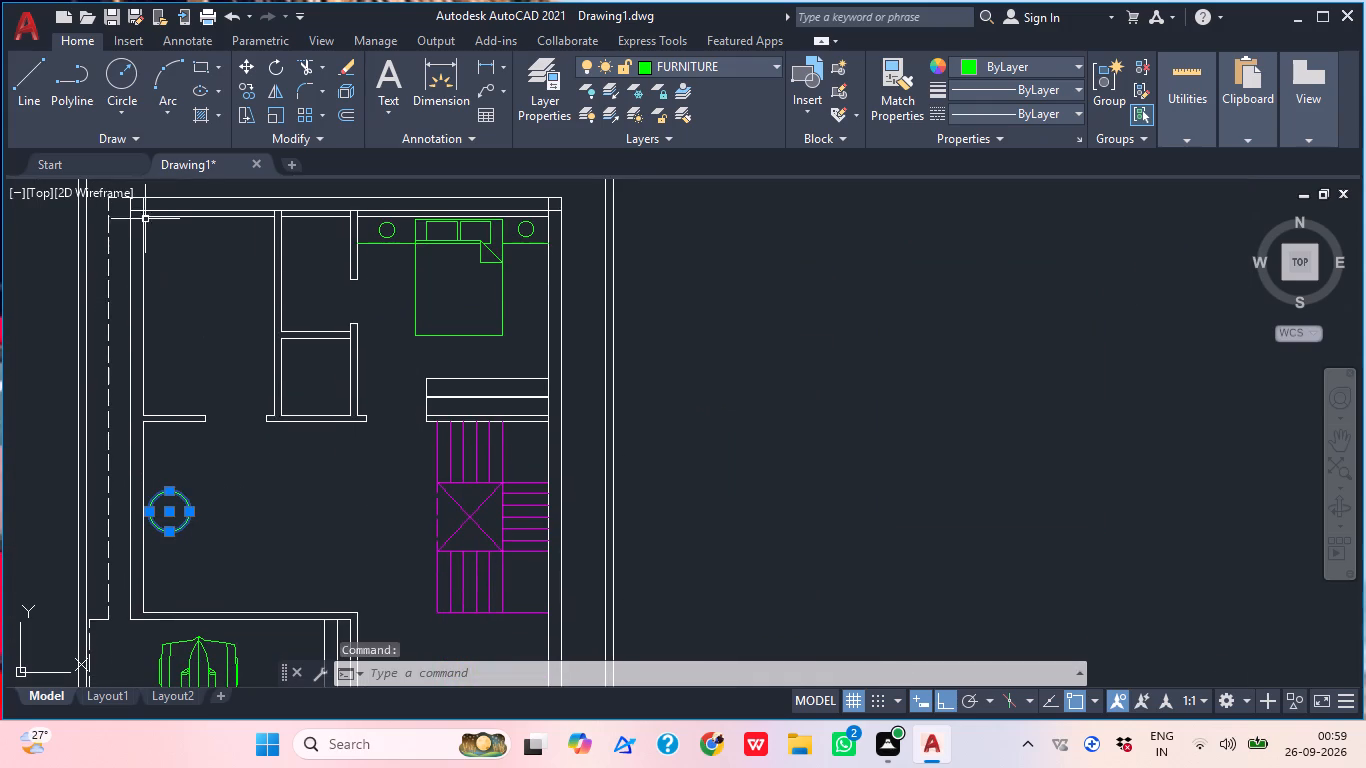
pyautogui.rightClick(171, 502)
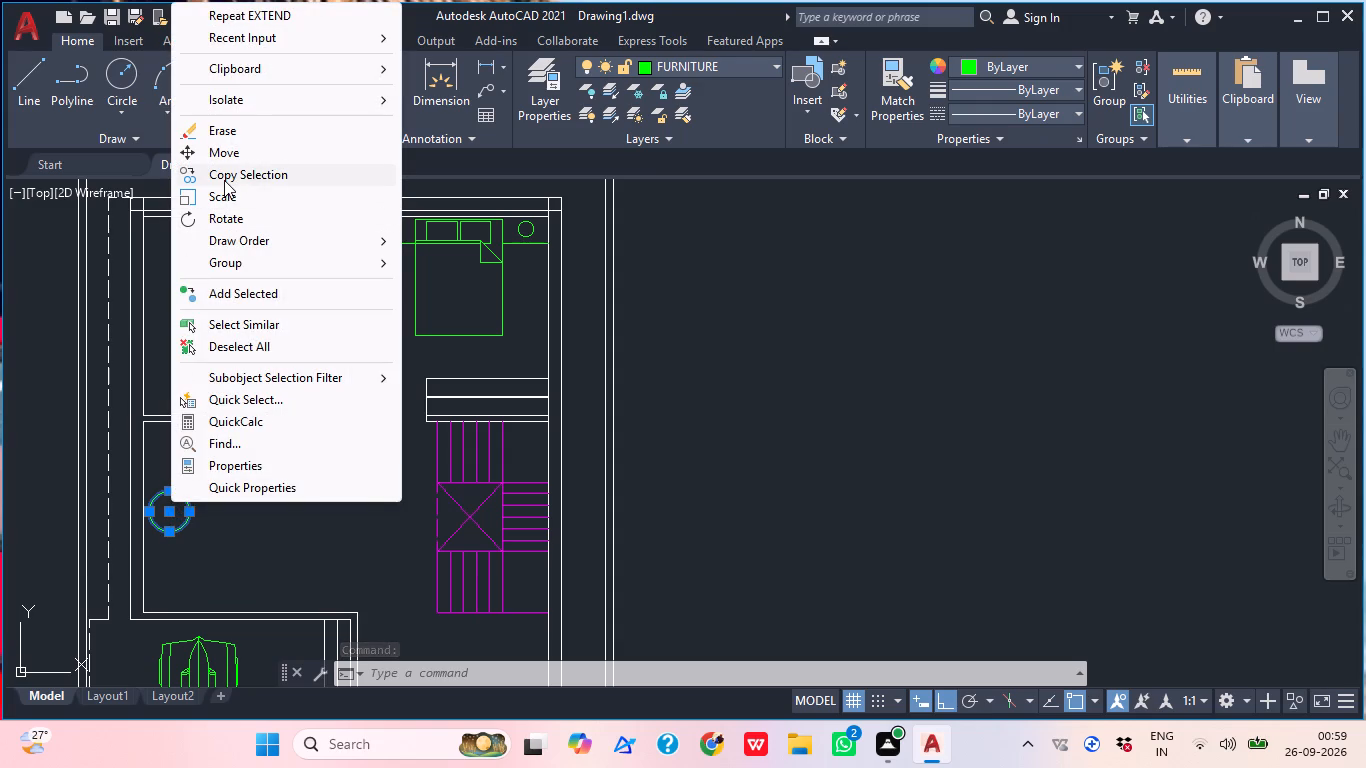
pyautogui.click(224, 180)
pyautogui.scroll(2, 192, 475)
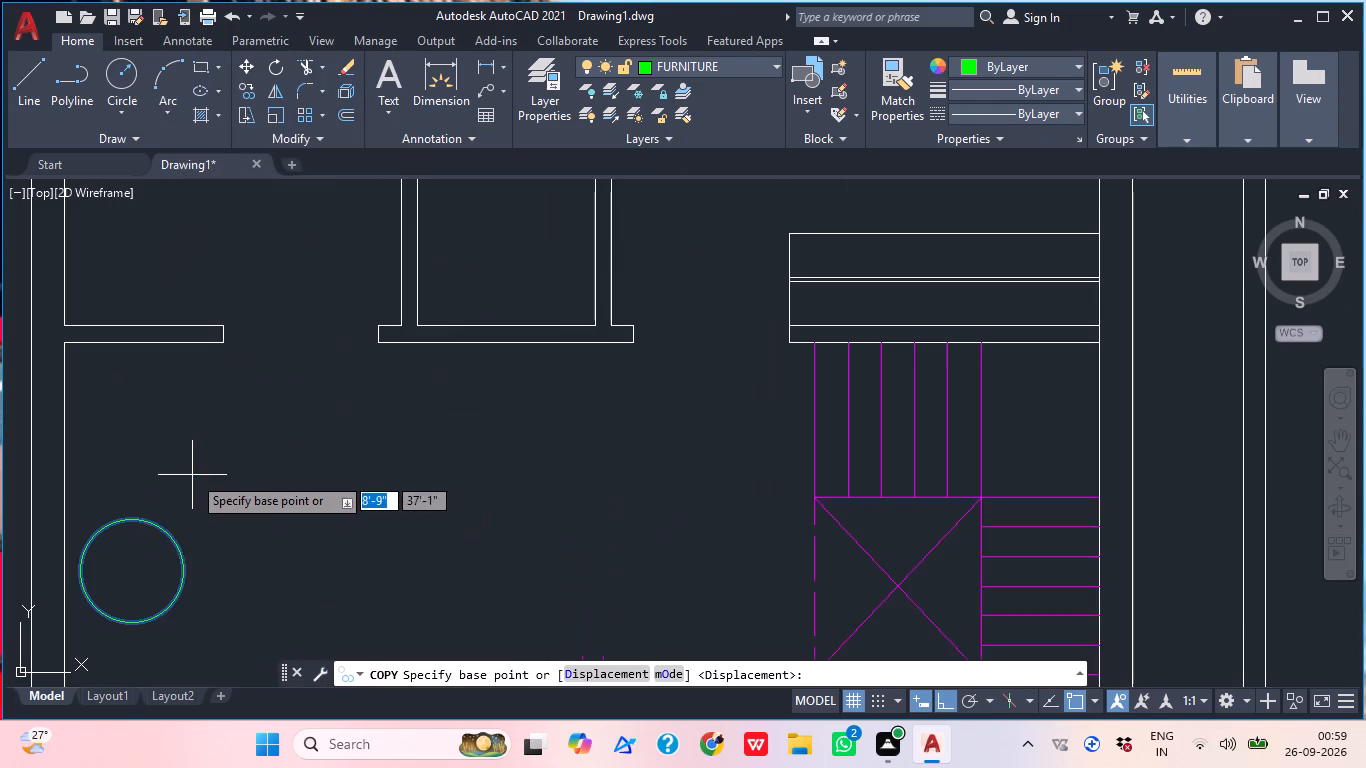
pyautogui.click(136, 573)
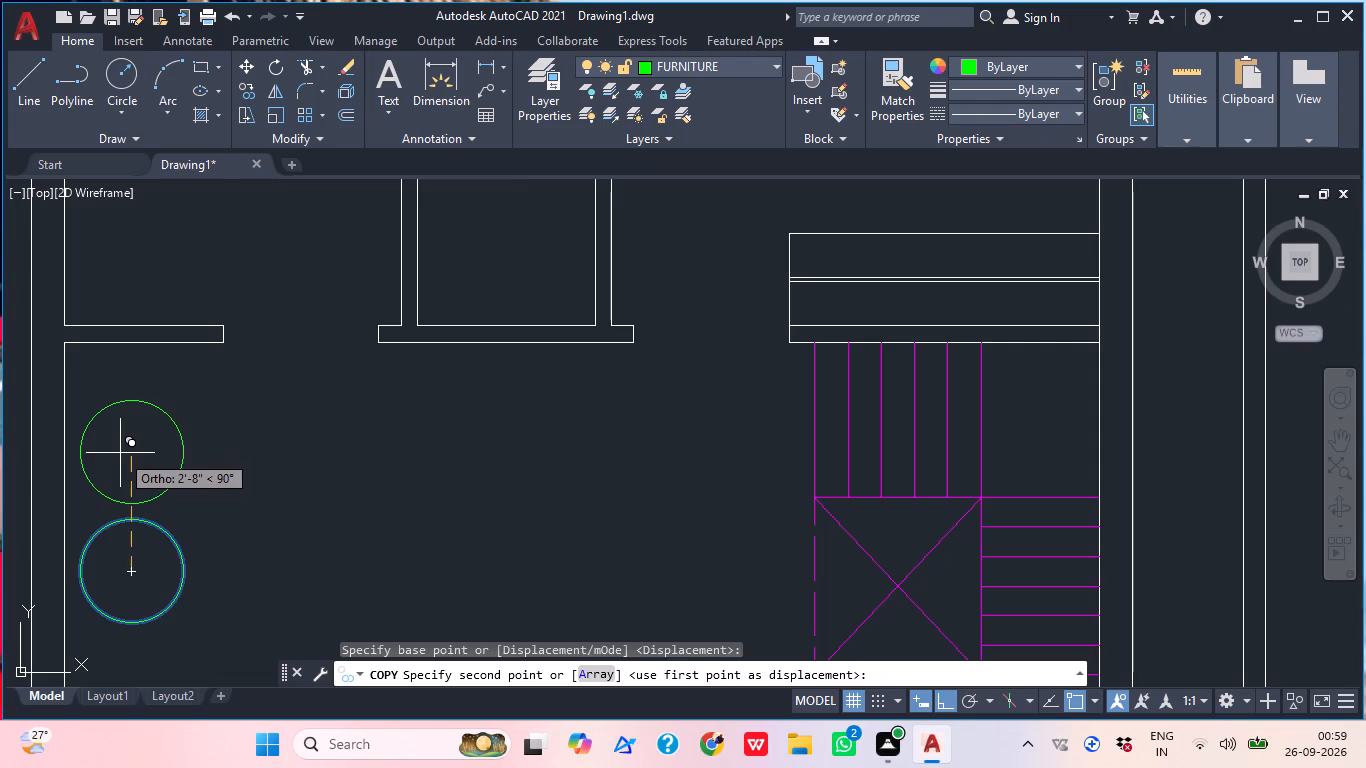
pyautogui.click(120, 453)
pyautogui.scroll(-1, 141, 443)
pyautogui.moveTo(127, 500); pyautogui.dragTo(132, 449, button='middle')
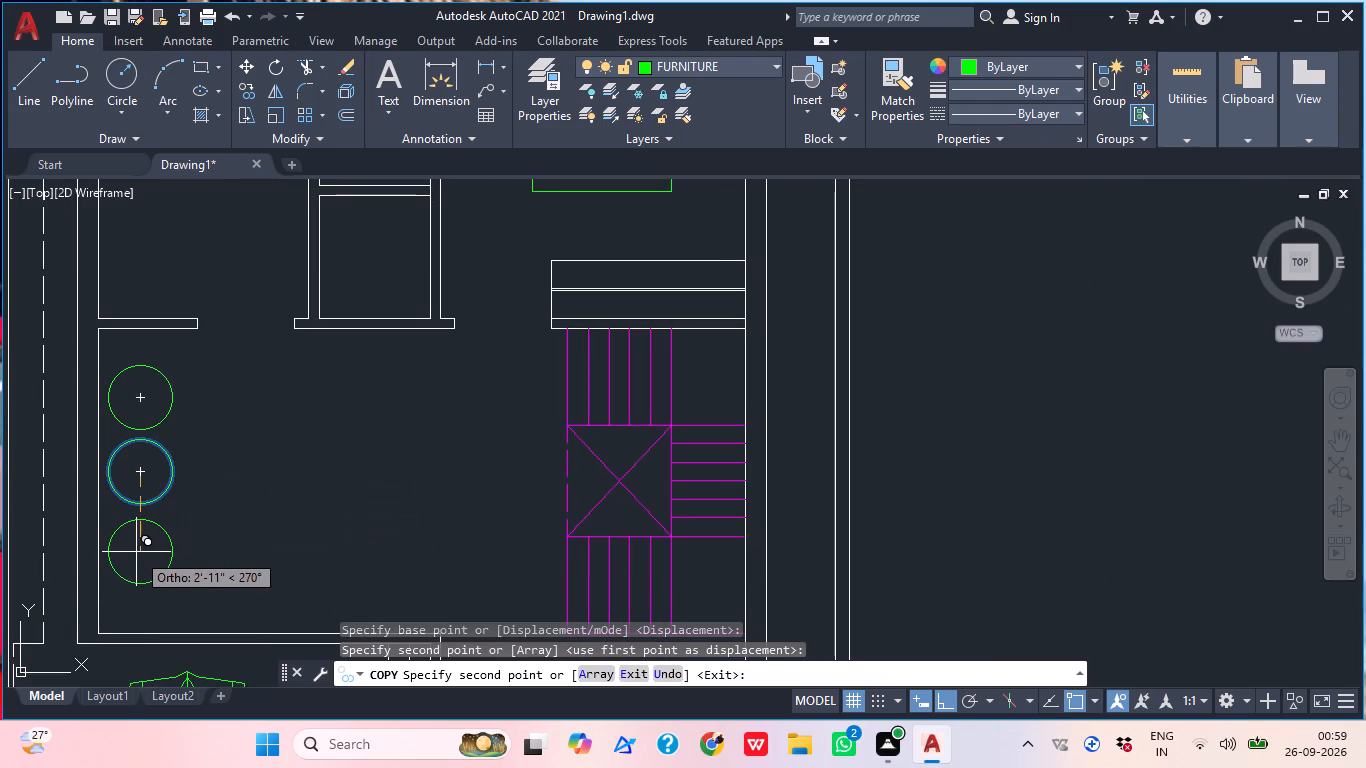
pyautogui.click(138, 552)
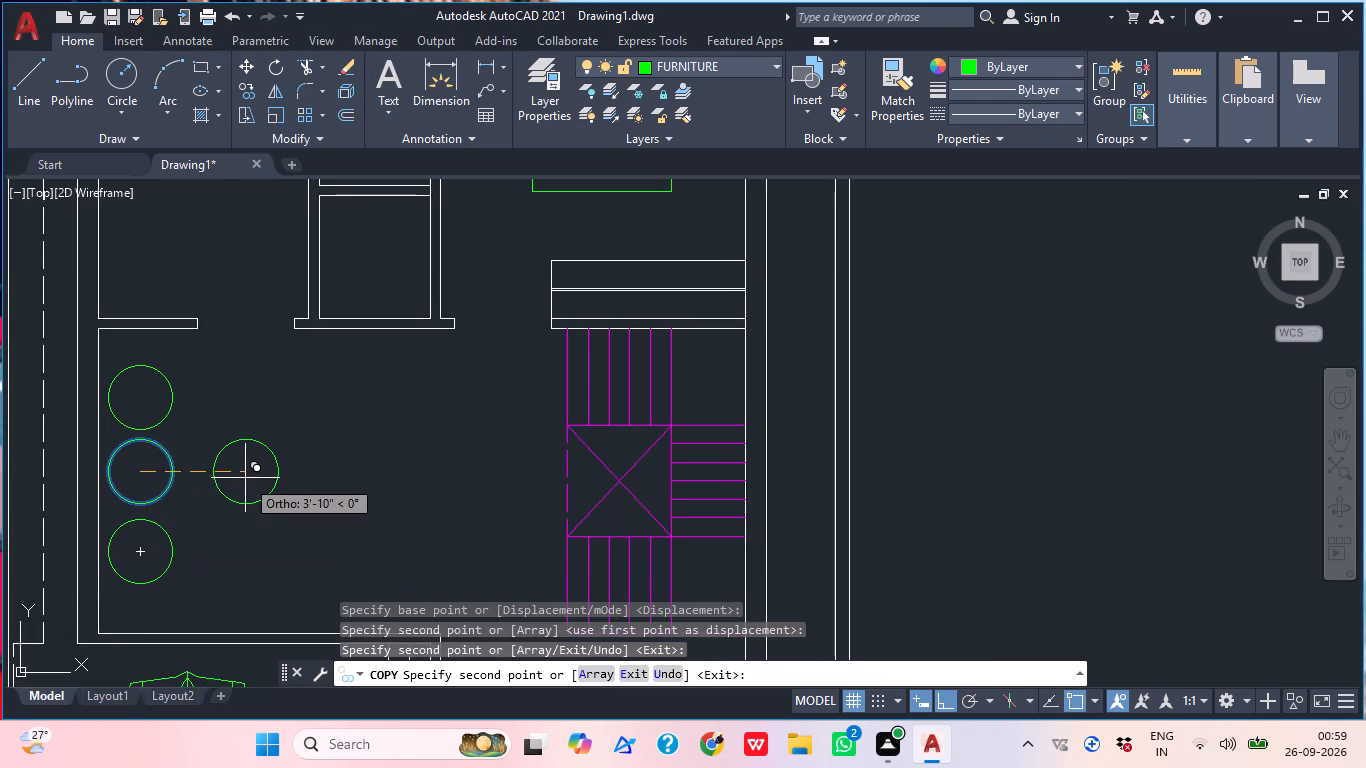
pyautogui.press('Escape')
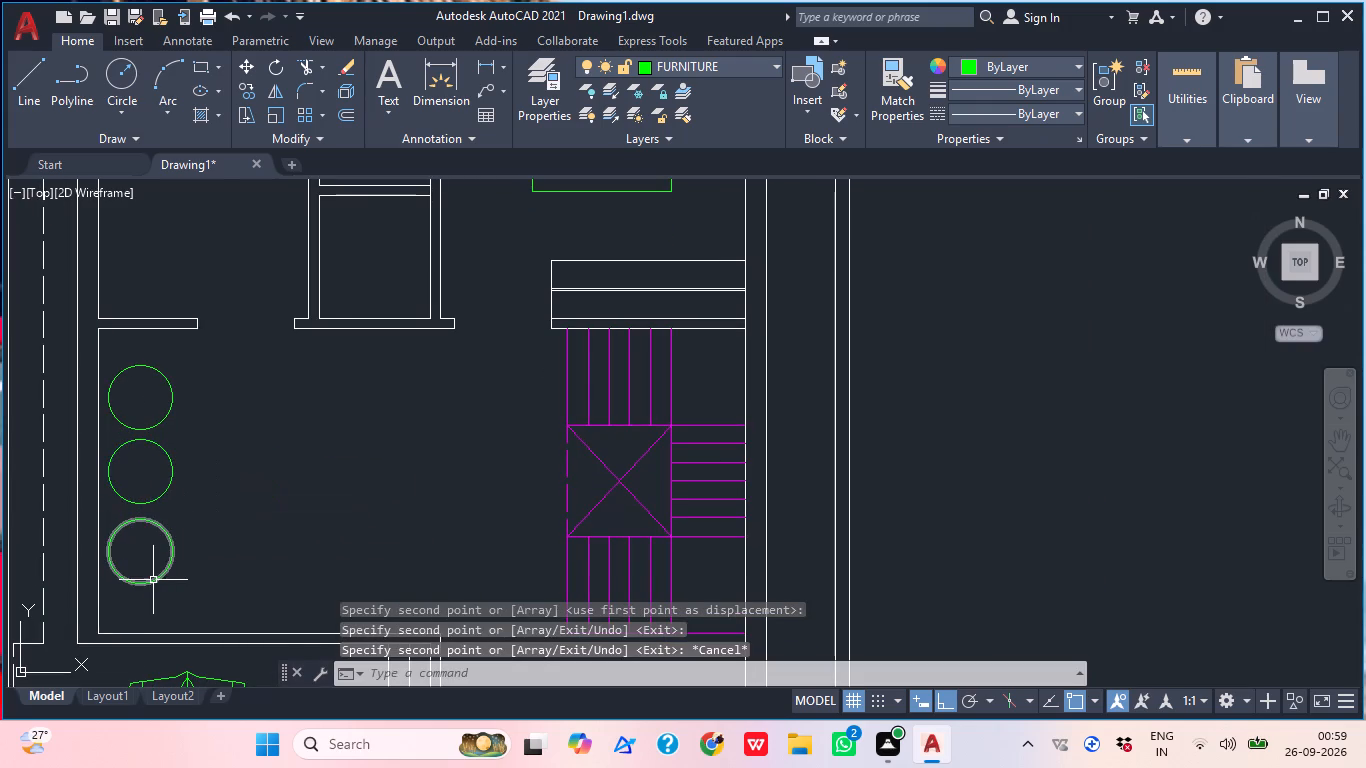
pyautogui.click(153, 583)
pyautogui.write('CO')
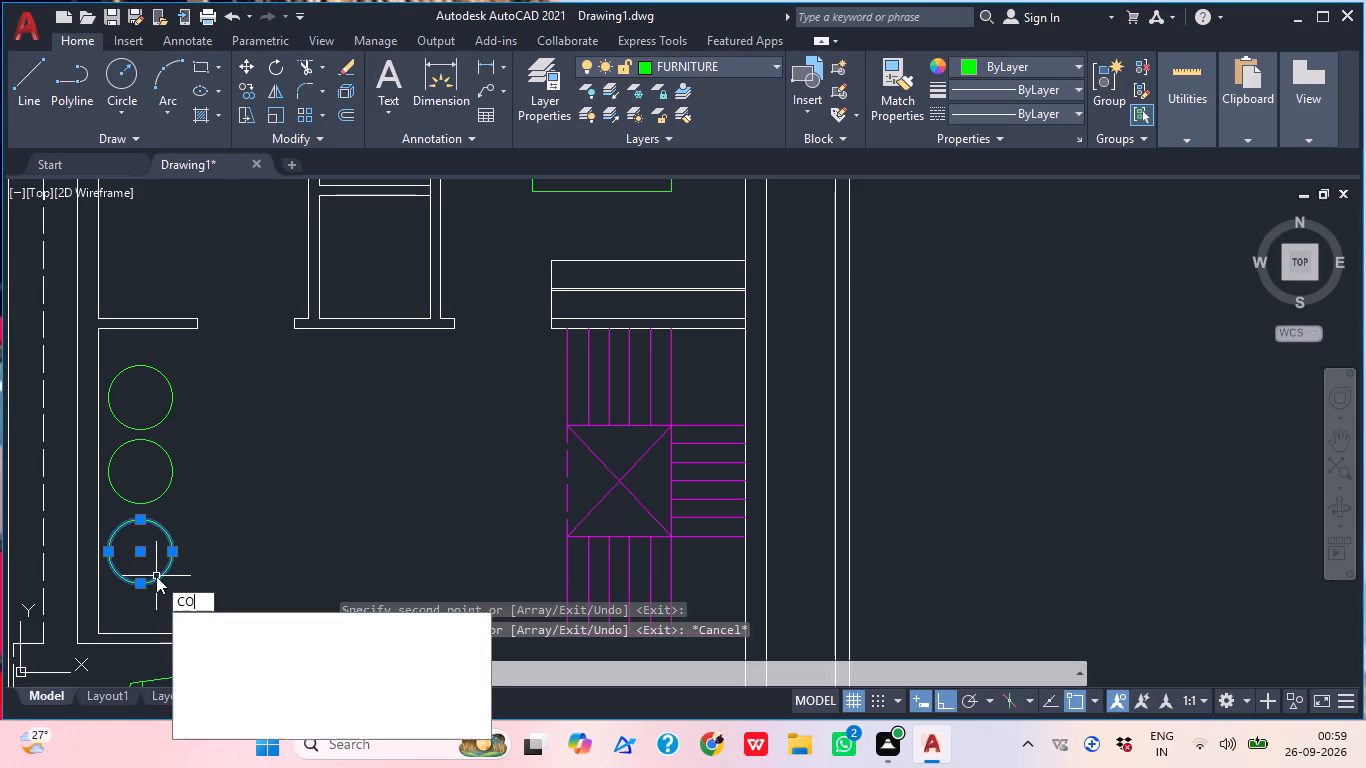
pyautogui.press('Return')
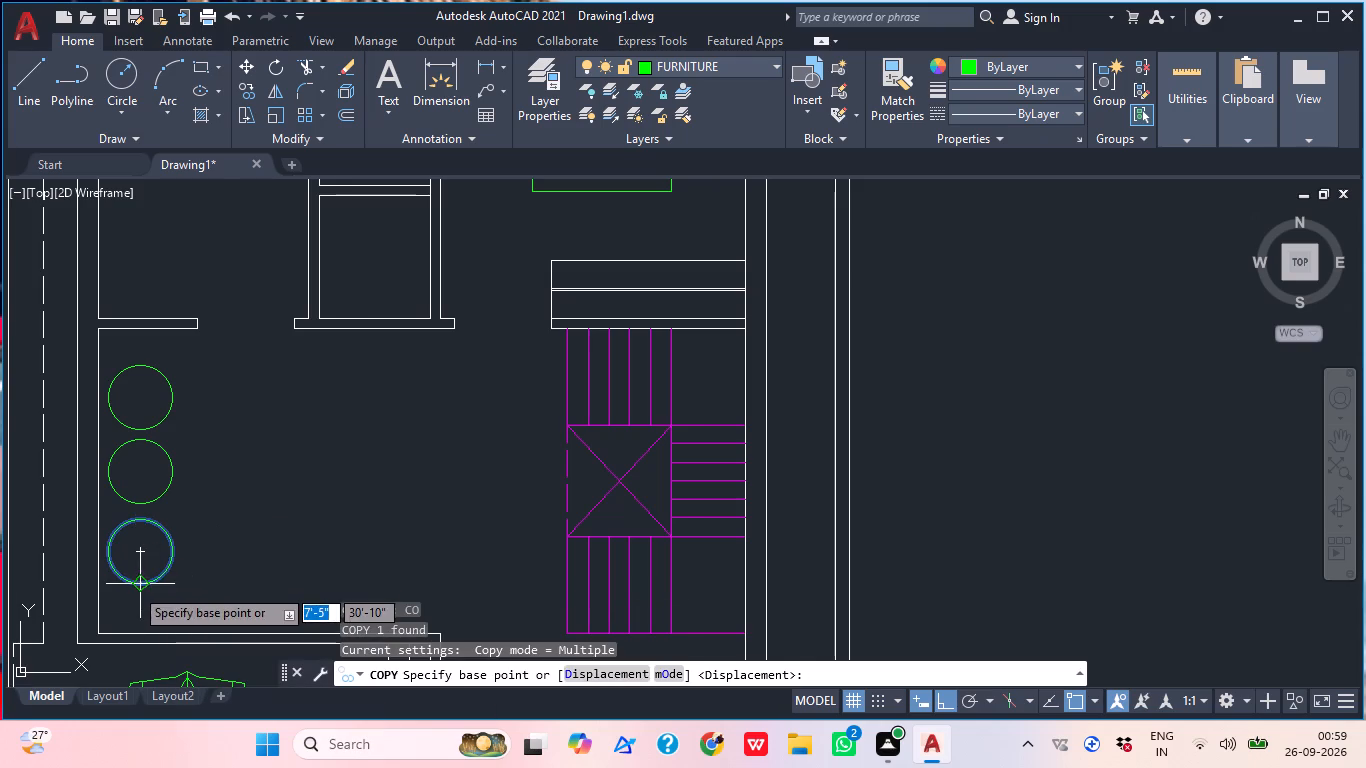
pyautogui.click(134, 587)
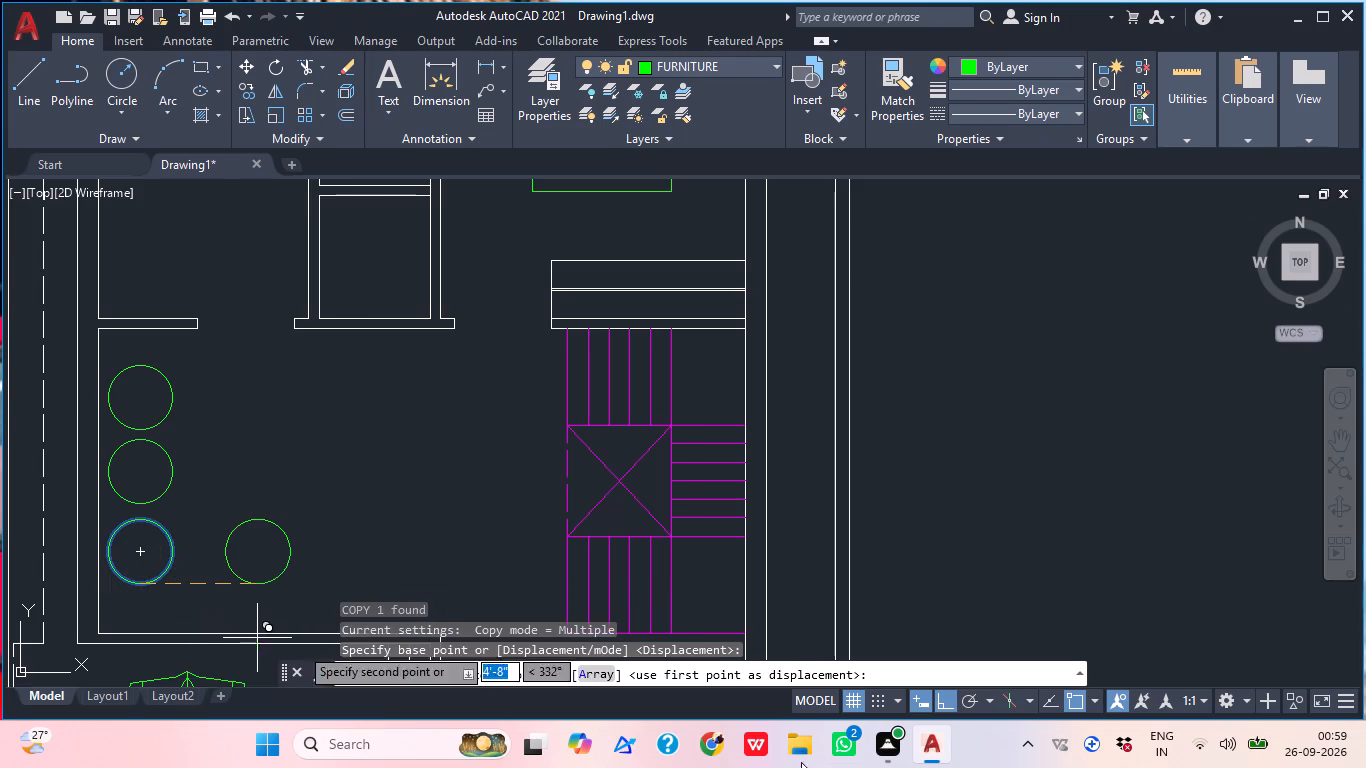
# Turn ortho off and move the circle nearest the parking area about 1'-5" at 17°, inward from the outer wall.
pyautogui.click(944, 704)
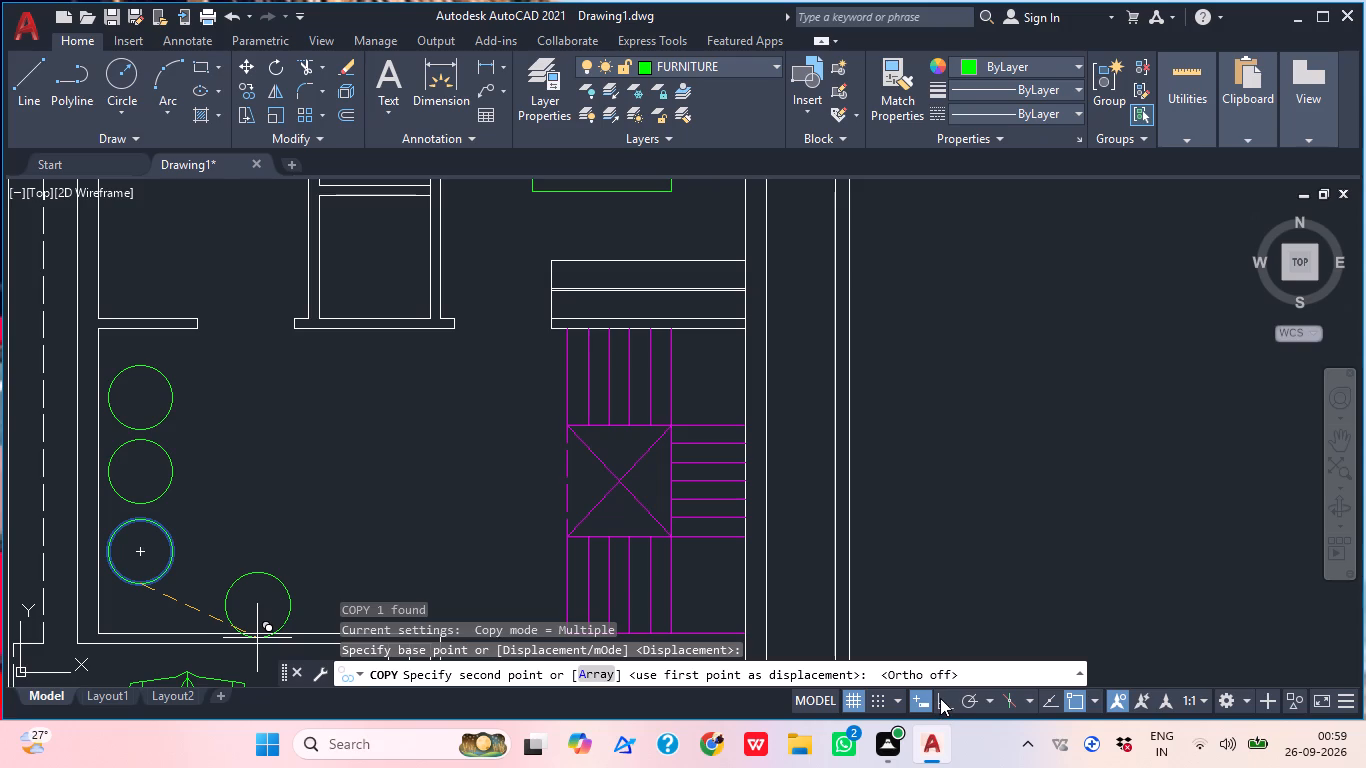
pyautogui.hotkey('ctrl', 'z')
pyautogui.press('Escape')
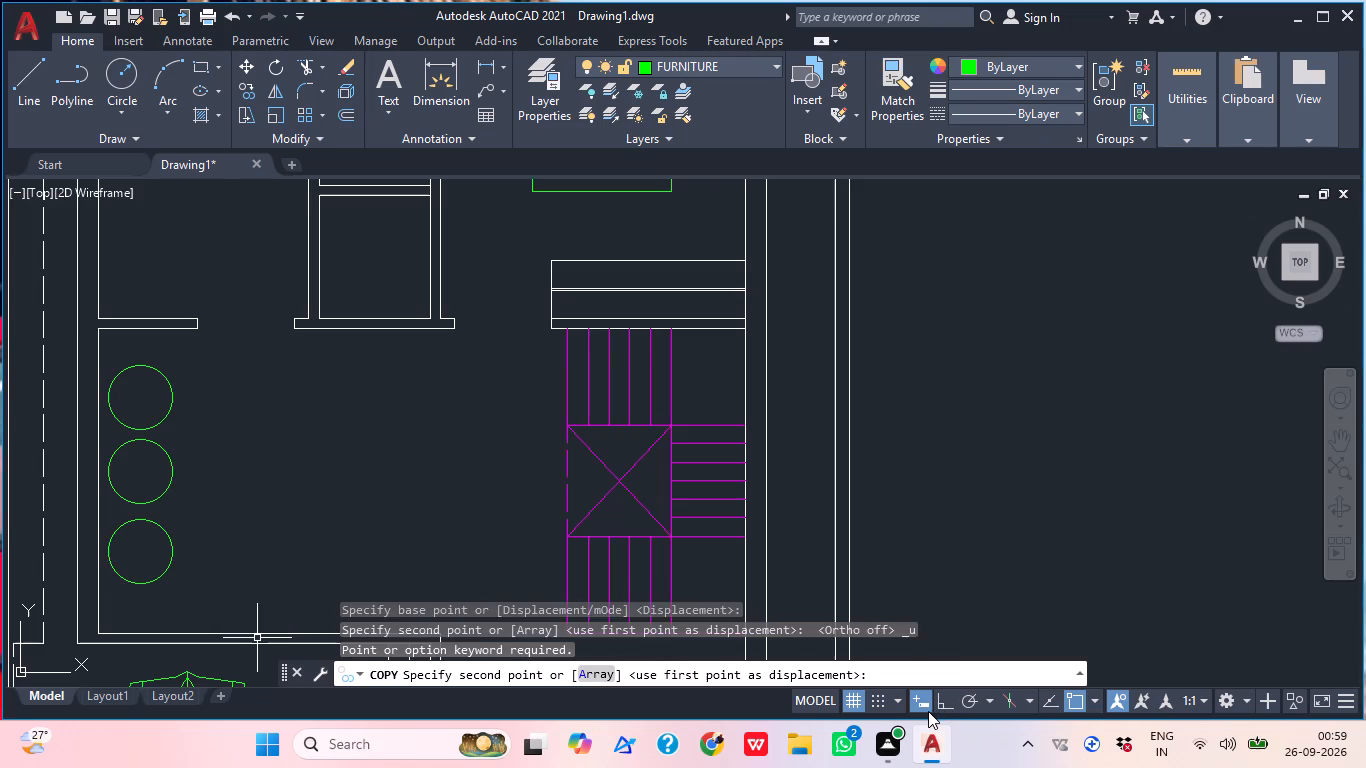
pyautogui.click(123, 583)
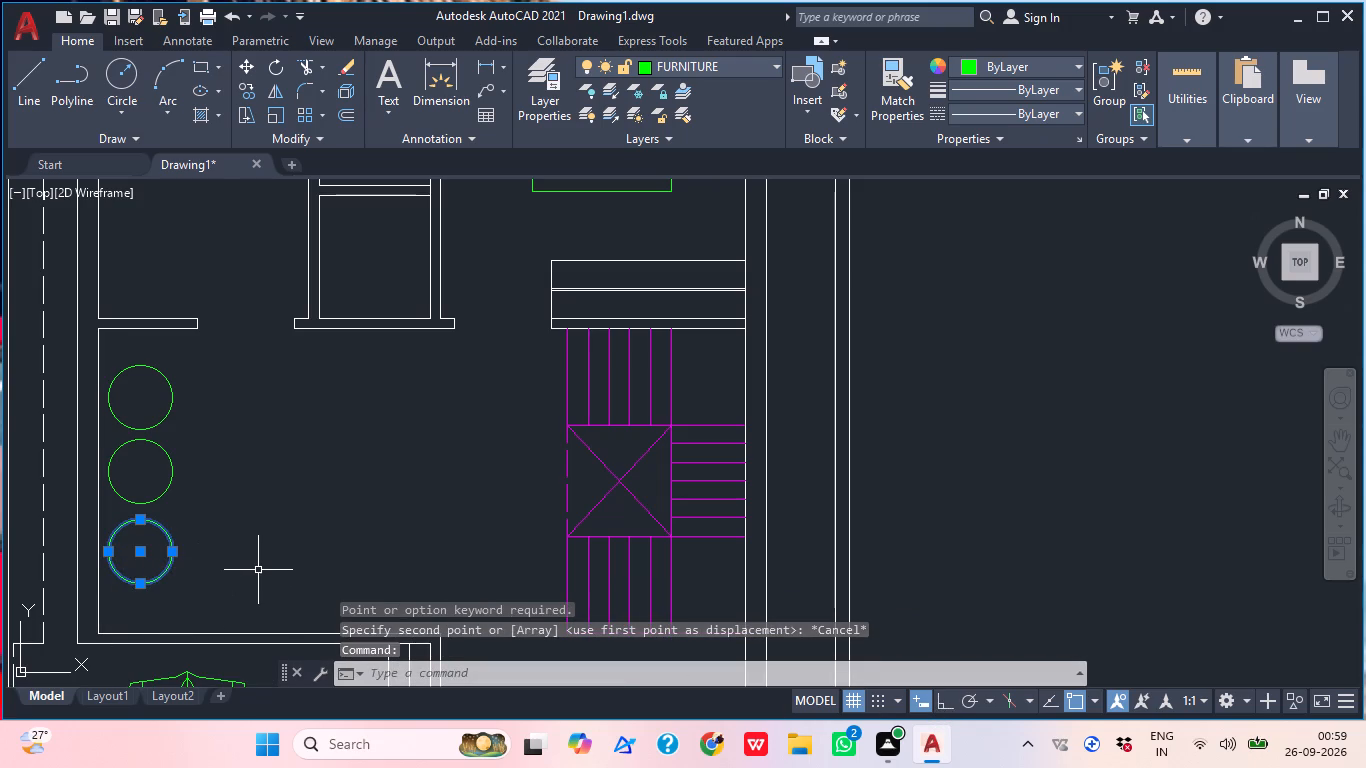
pyautogui.press('m')
pyautogui.press('Return')
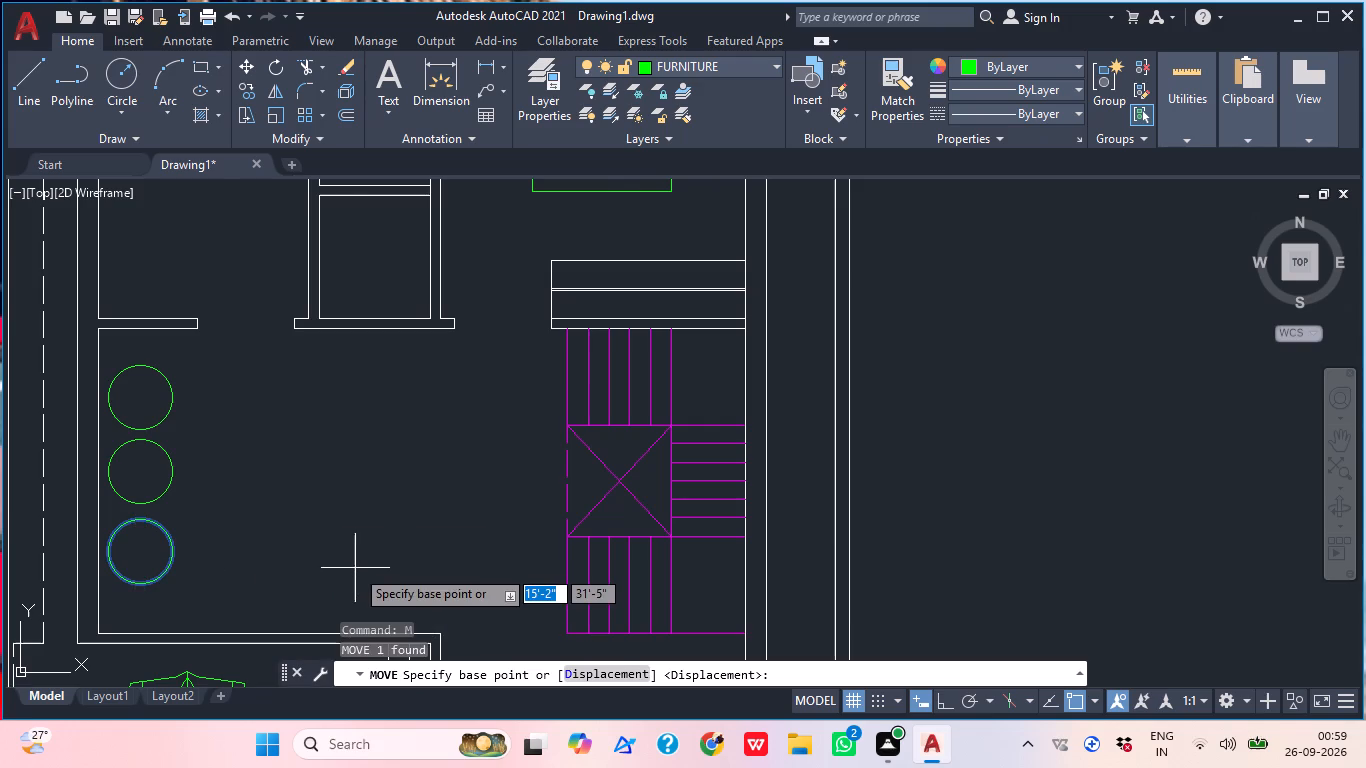
pyautogui.scroll(-1, 243, 379)
pyautogui.scroll(2, 184, 460)
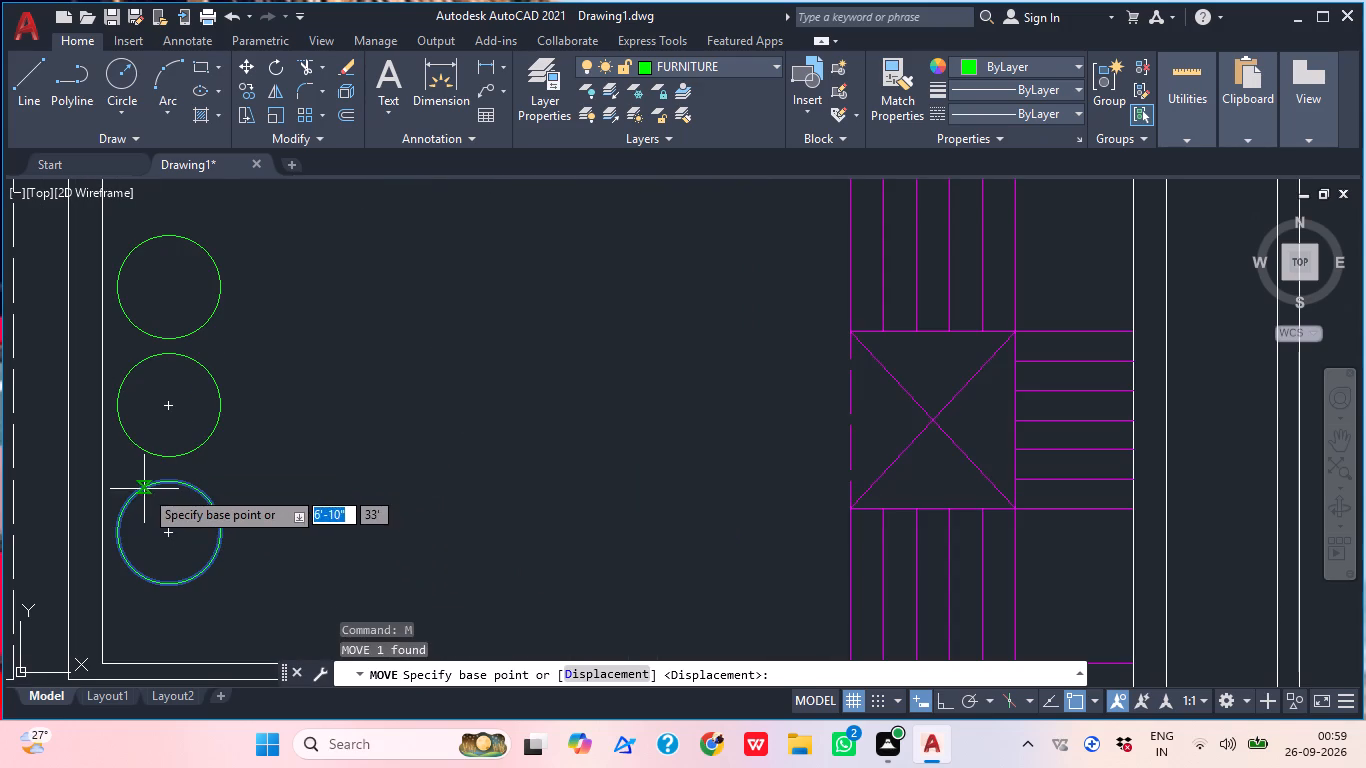
pyautogui.click(144, 489)
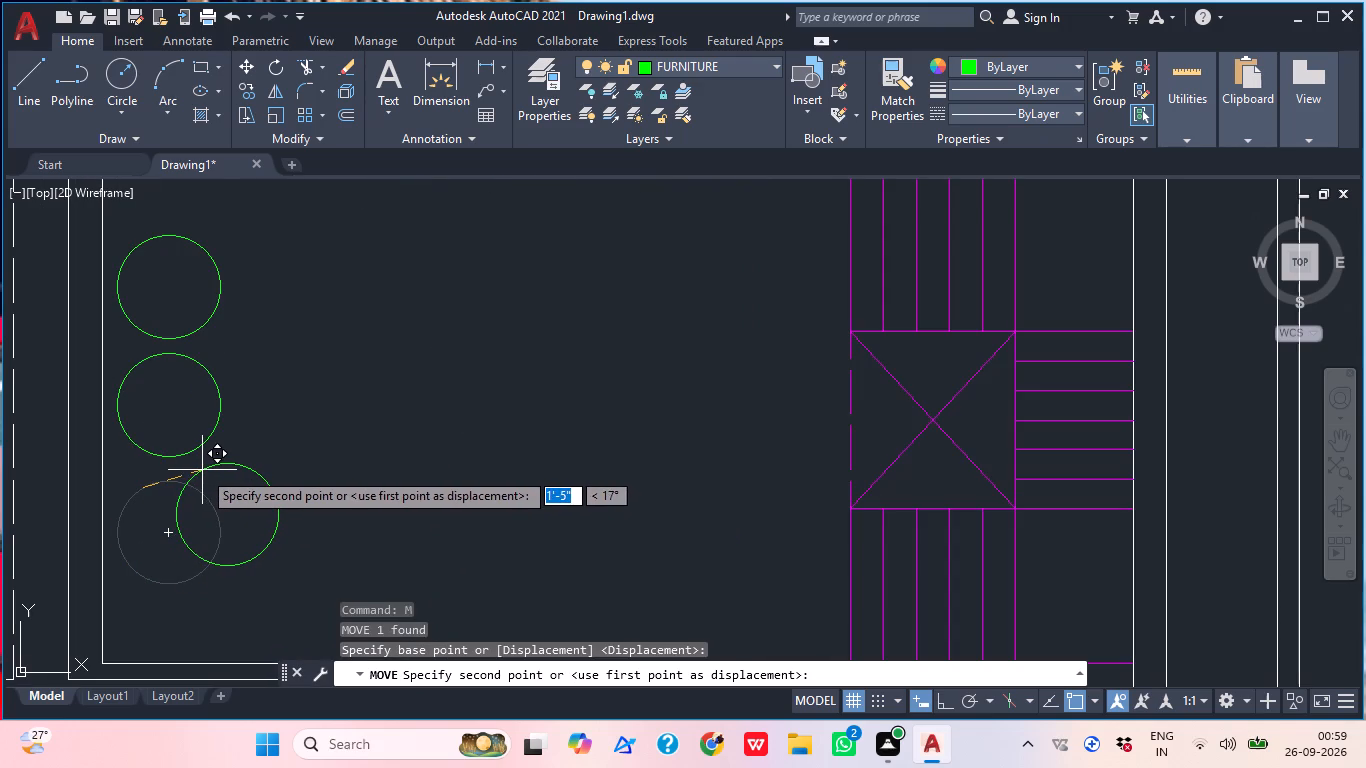
pyautogui.click(202, 470)
# Move the rearmost of the three circles inward from the outer wall, roughly in line with the circle nearest the parking area.
pyautogui.moveTo(241, 402); pyautogui.dragTo(241, 526, button='middle')
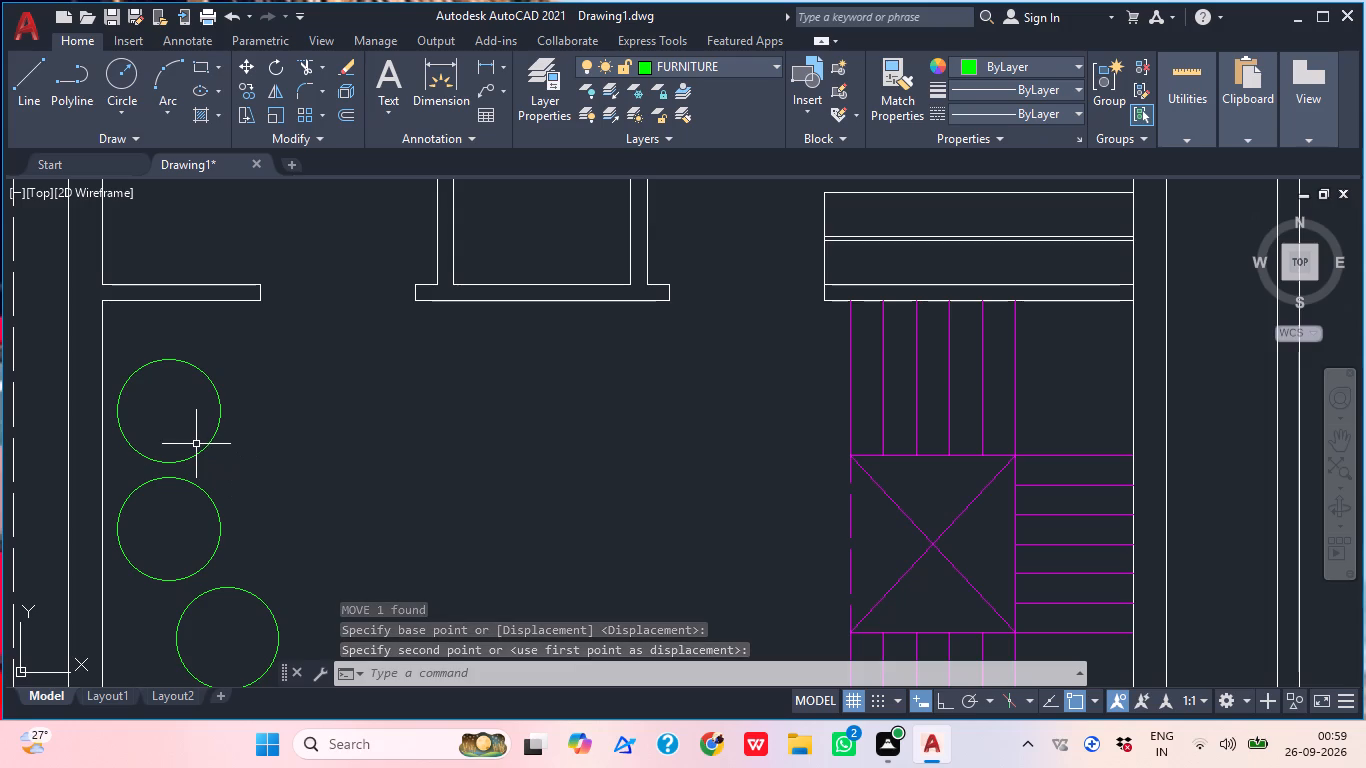
pyautogui.click(196, 449)
pyautogui.click(234, 454)
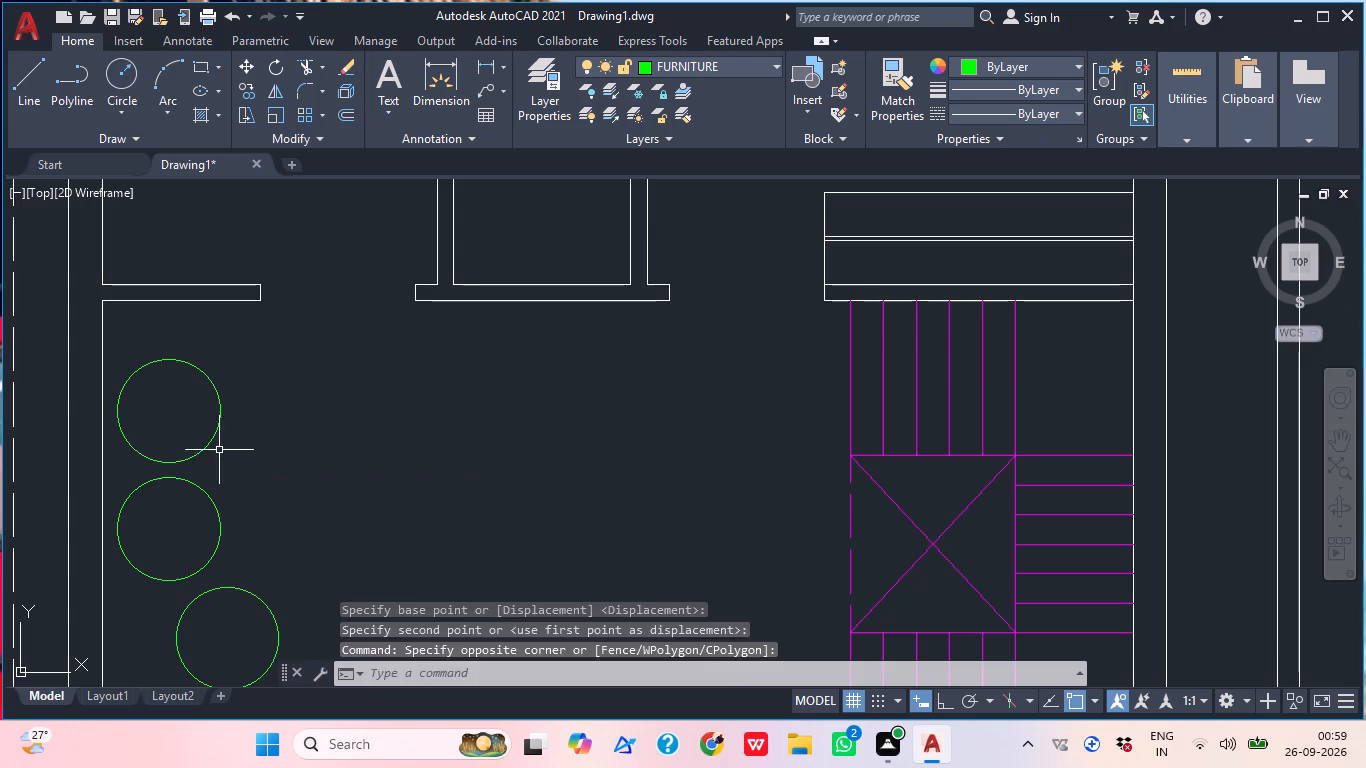
pyautogui.click(206, 448)
pyautogui.press('m')
pyautogui.press('space')
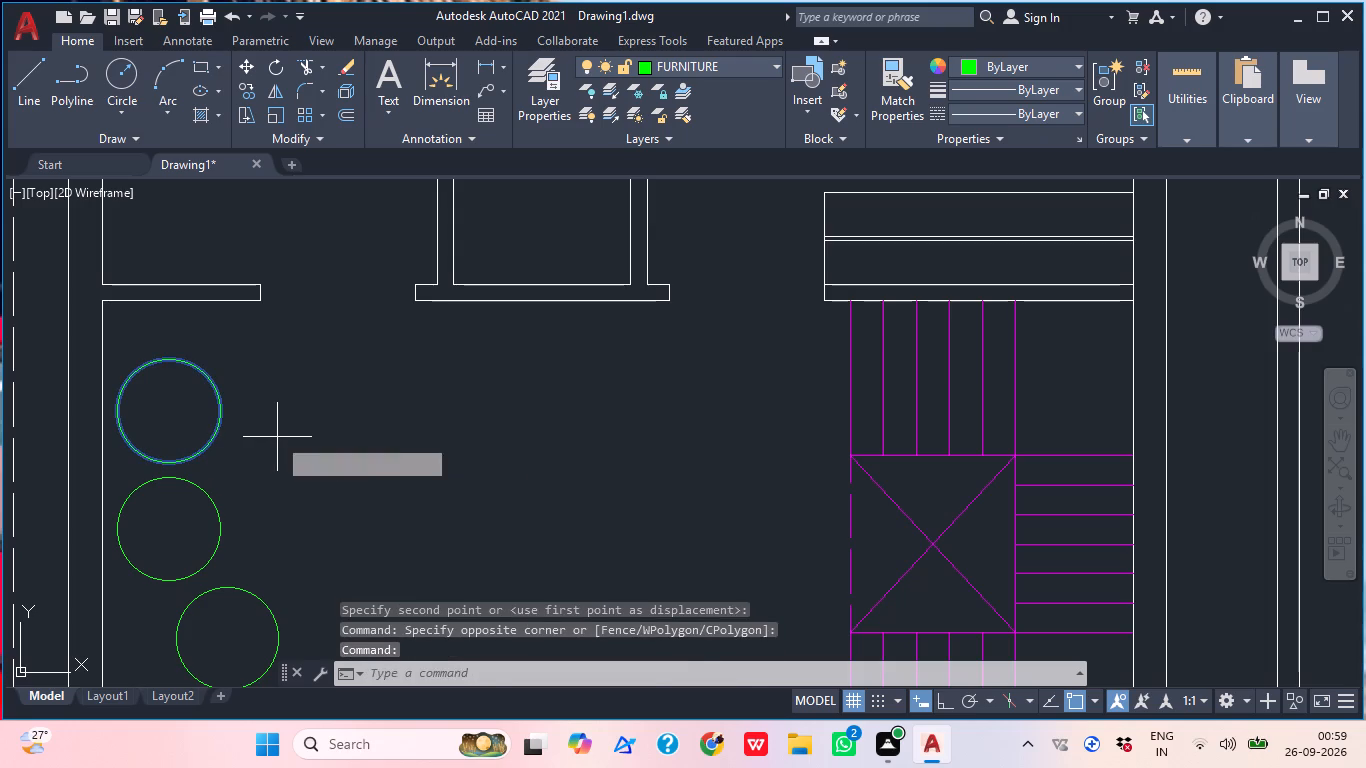
pyautogui.click(177, 352)
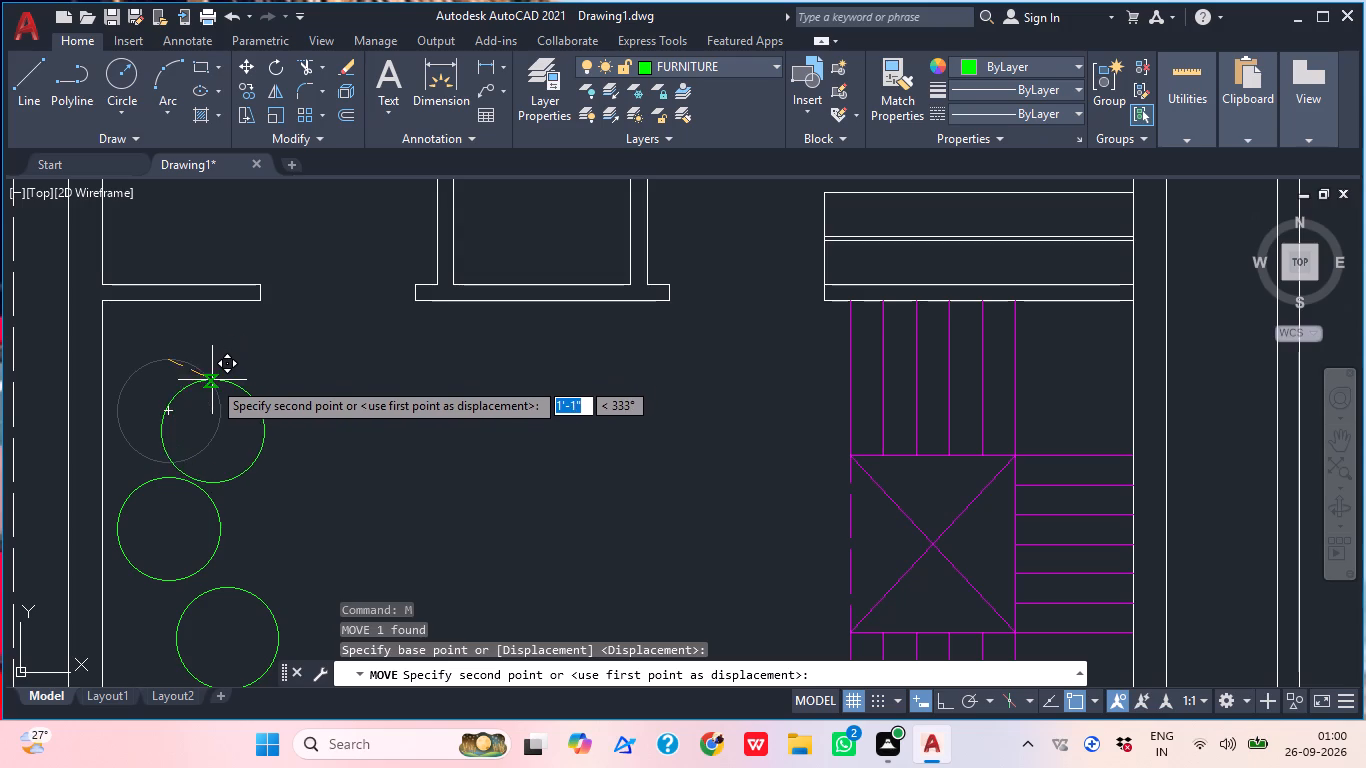
pyautogui.click(227, 378)
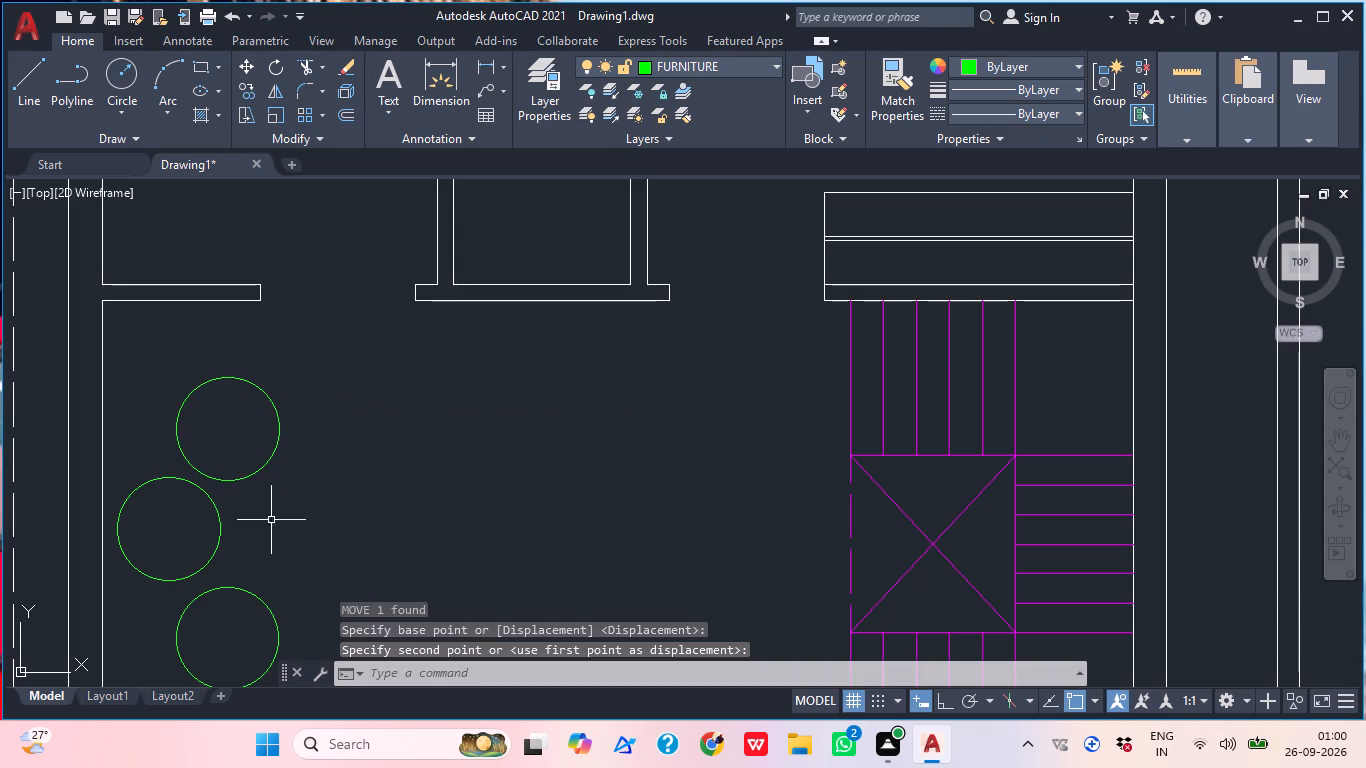
# Move the circle nearest the parking area about 0'-5" at 161°, back toward the outer wall.
pyautogui.moveTo(262, 535); pyautogui.dragTo(304, 481, button='middle')
pyautogui.scroll(1, 304, 481)
pyautogui.click(291, 572)
pyautogui.click(251, 574)
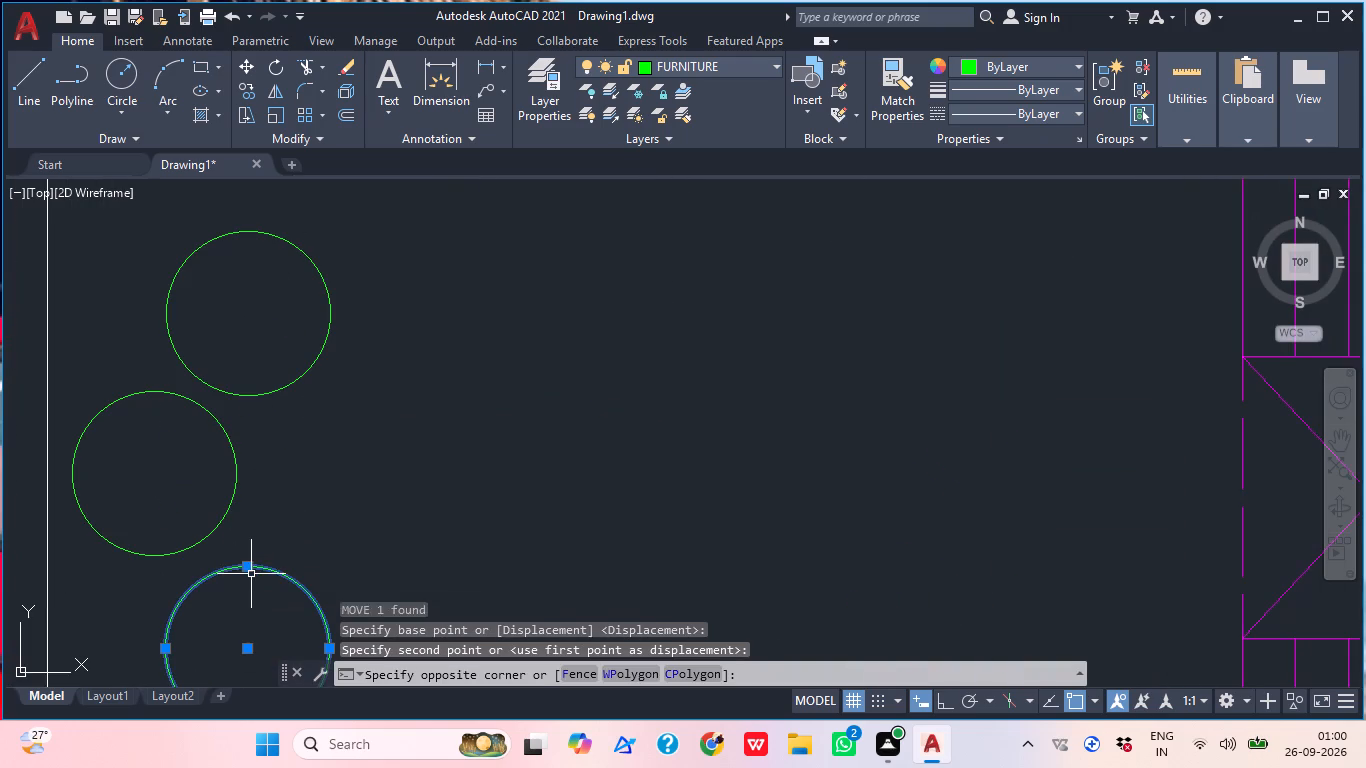
pyautogui.write('M')
pyautogui.press('space')
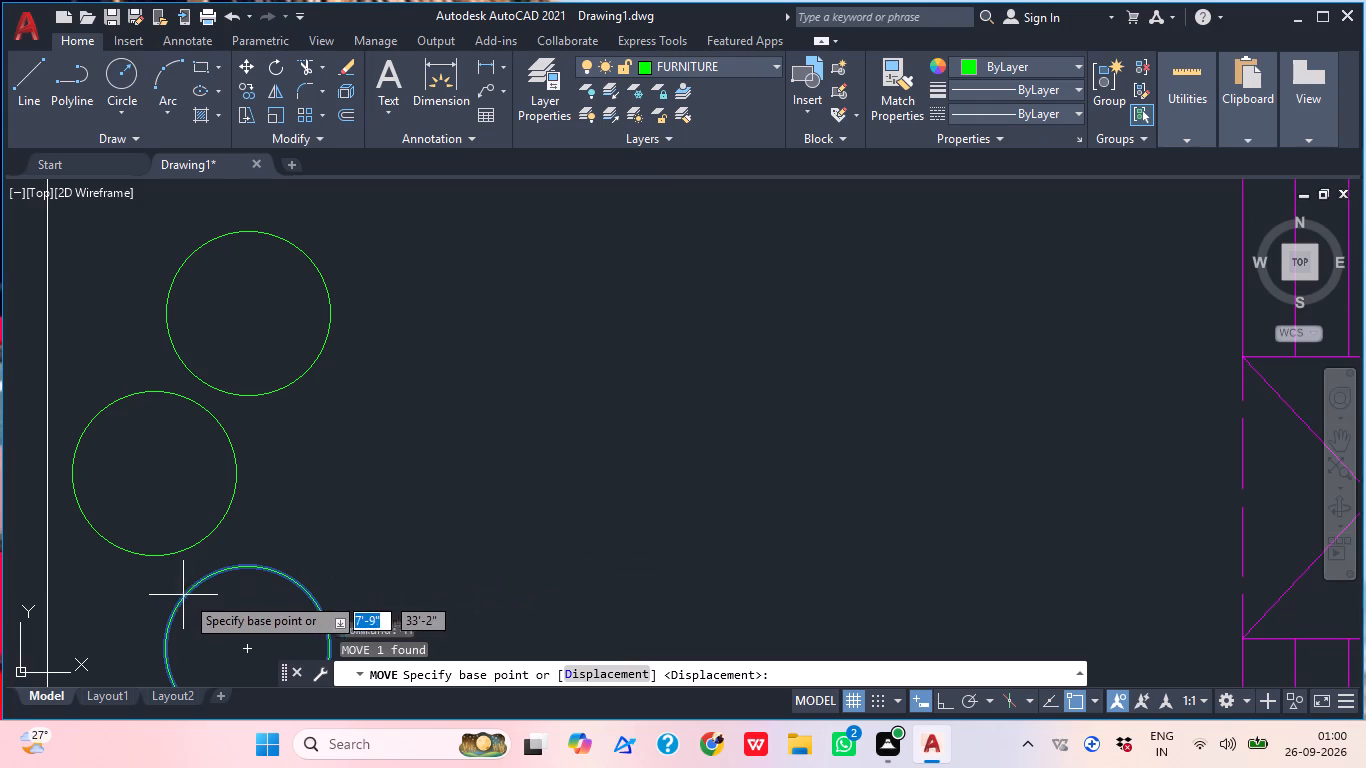
pyautogui.click(188, 595)
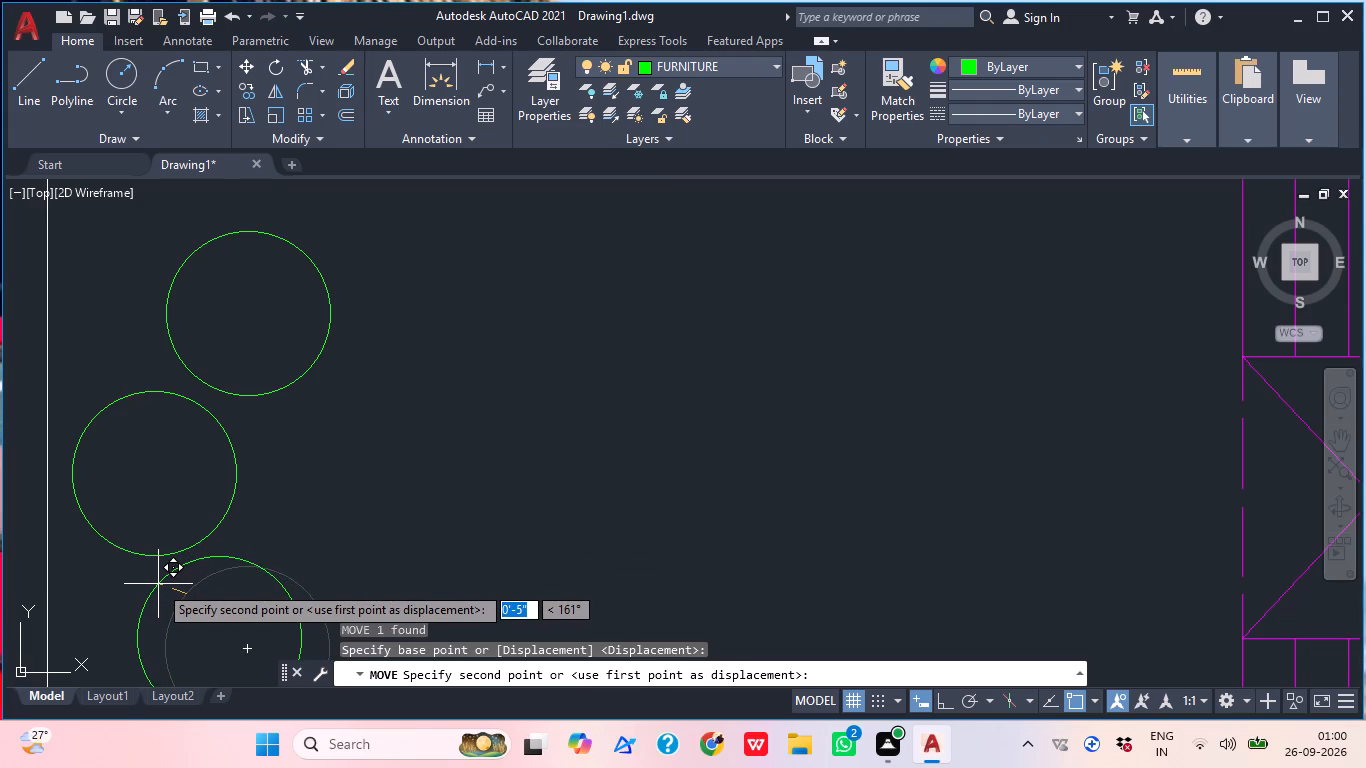
pyautogui.click(159, 588)
# Move the rearmost circle about 0'-8" at 162°, back toward the outer wall.
pyautogui.scroll(-2, 262, 509)
pyautogui.moveTo(263, 508); pyautogui.dragTo(259, 495, button='middle')
pyautogui.scroll(-1, 606, 518)
pyautogui.moveTo(570, 551); pyautogui.dragTo(548, 565, button='middle')
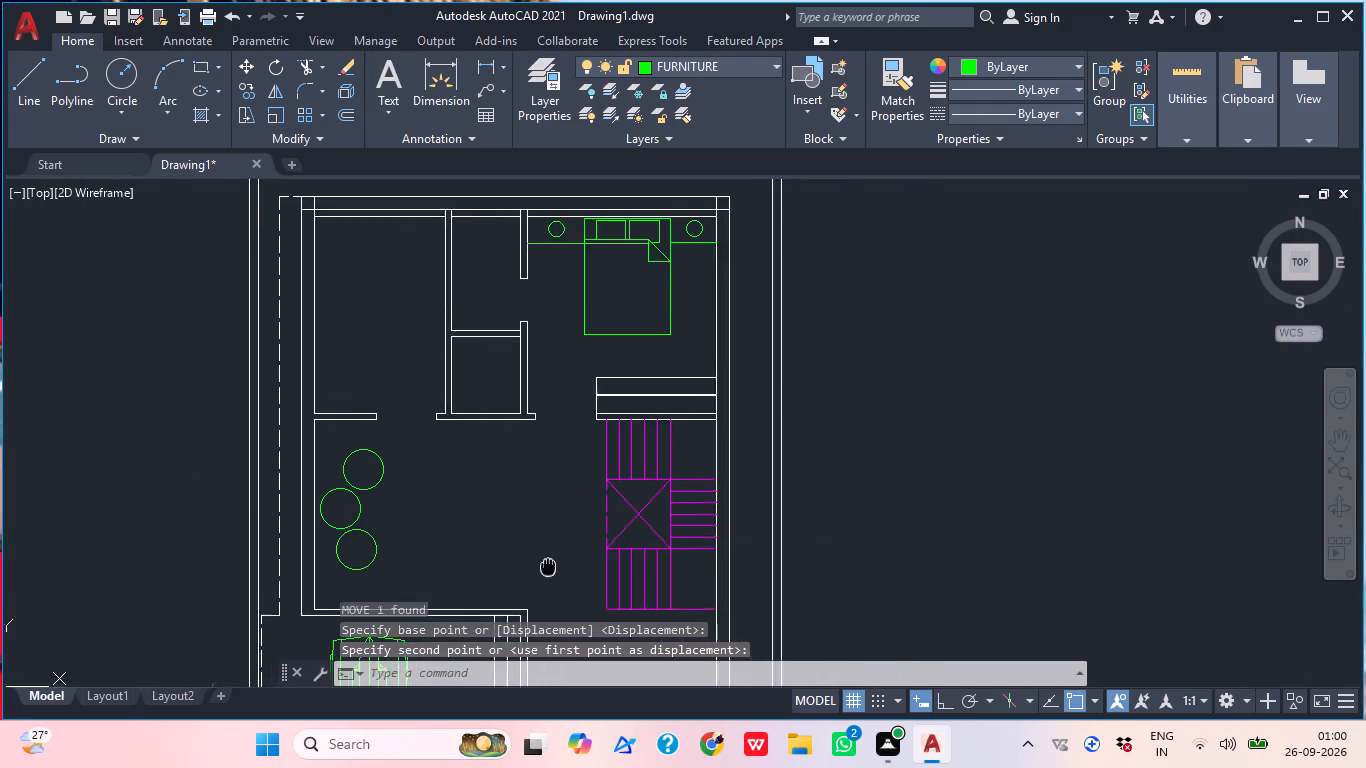
pyautogui.moveTo(548, 565); pyautogui.dragTo(492, 559, button='middle')
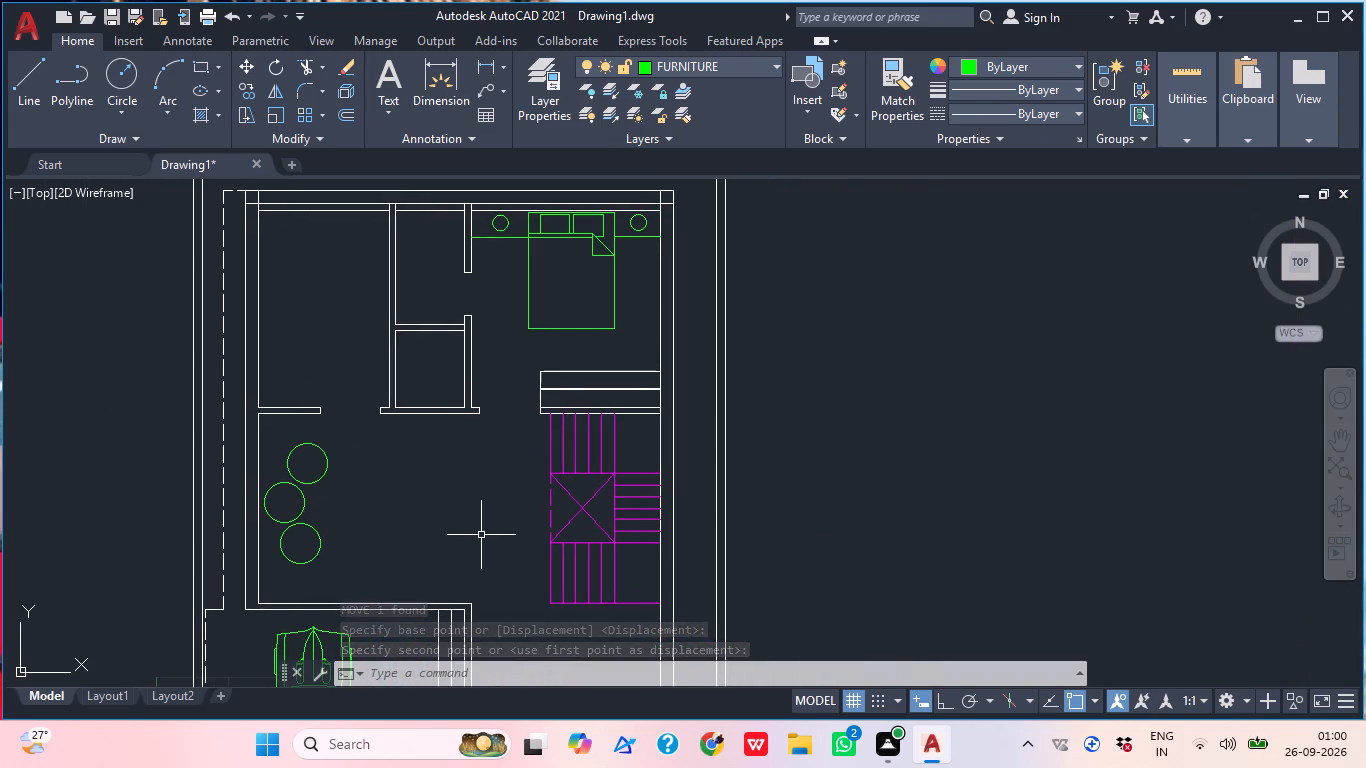
pyautogui.scroll(5, 286, 471)
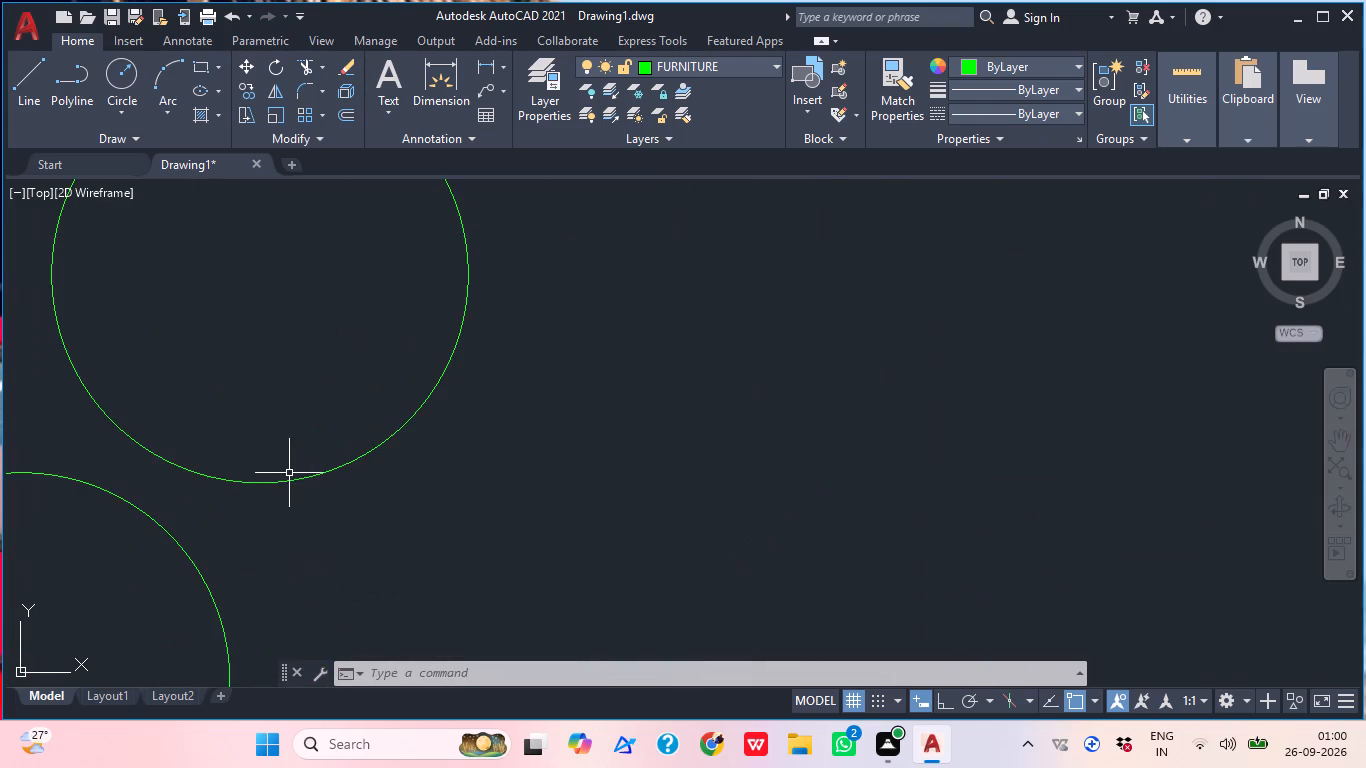
pyautogui.scroll(-3, 395, 477)
pyautogui.click(425, 476)
pyautogui.press('m')
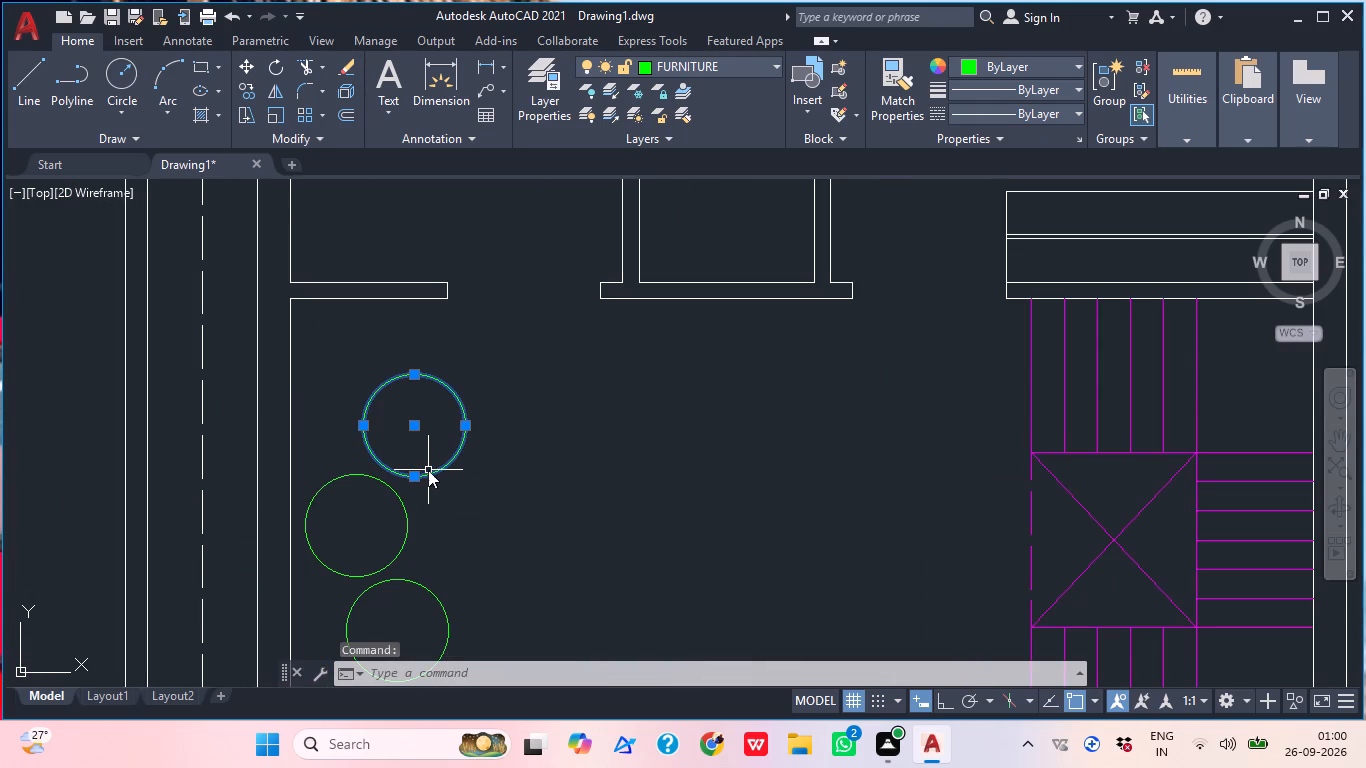
pyautogui.press('Return')
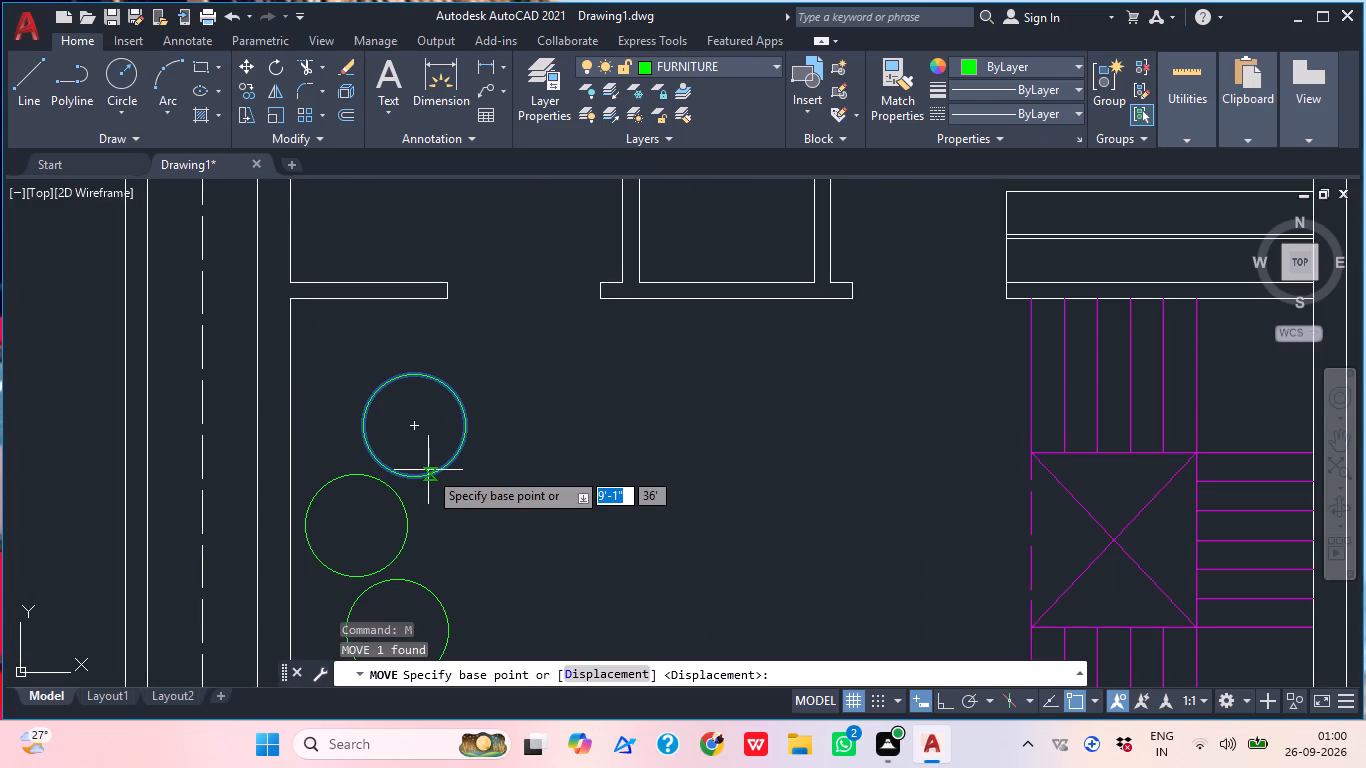
pyautogui.click(374, 456)
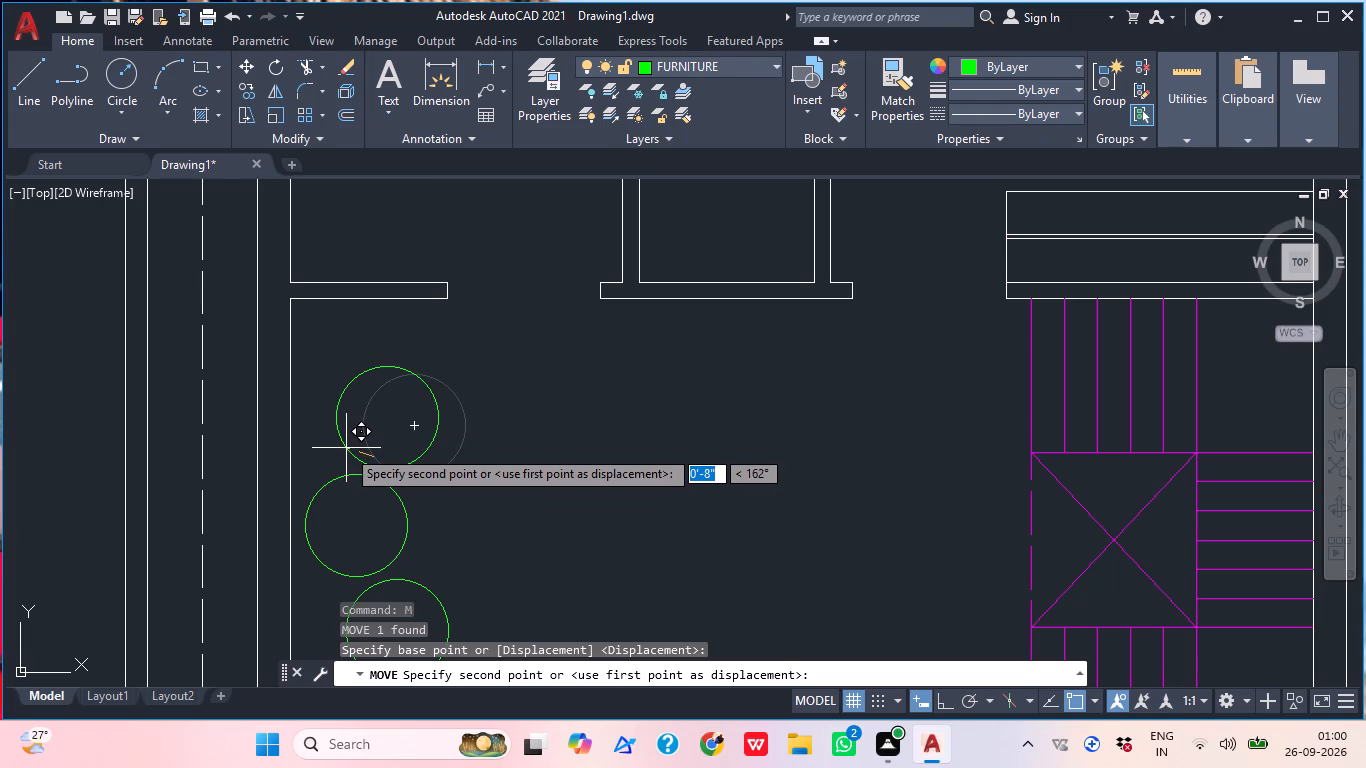
pyautogui.click(346, 447)
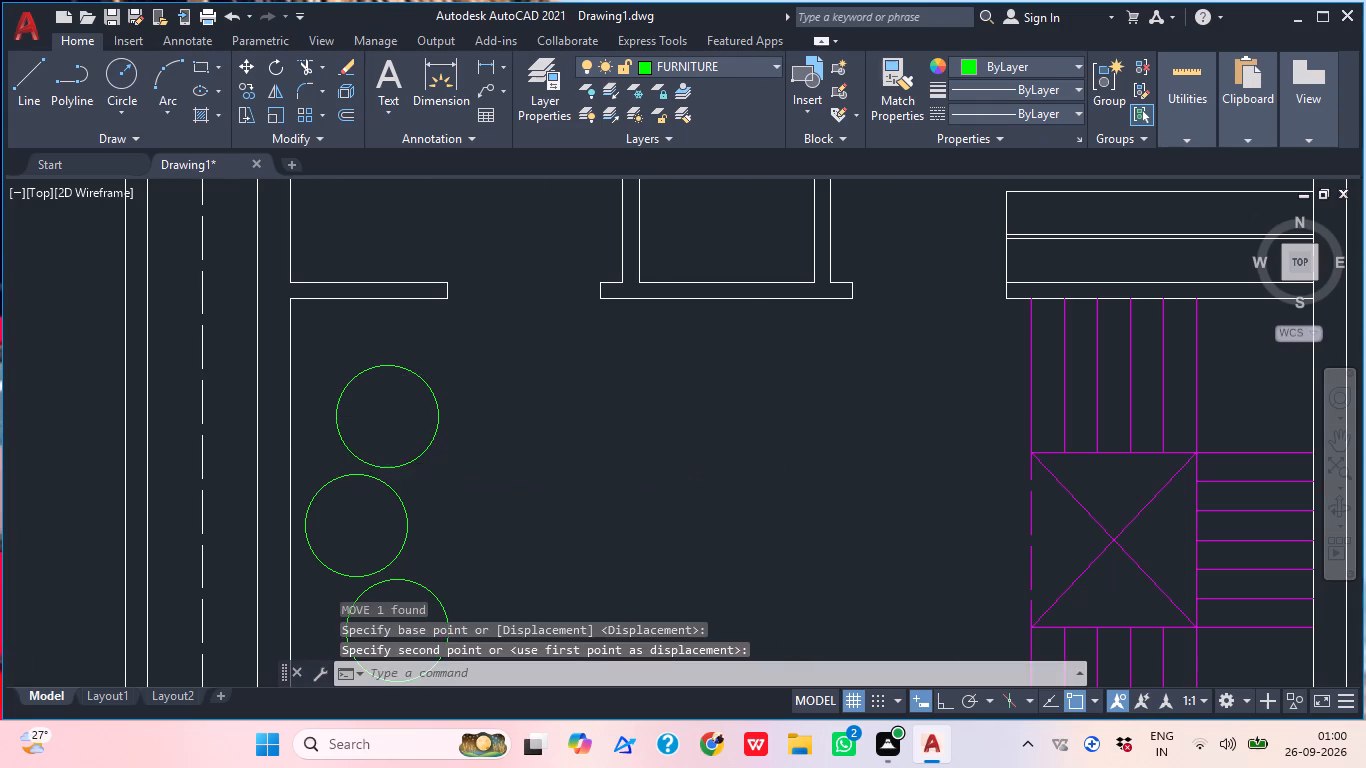
# Examine the arrangement of the three circles and the free floor space between them and the staircase.
pyautogui.scroll(-1, 377, 413)
pyautogui.moveTo(407, 454); pyautogui.dragTo(360, 356, button='middle')
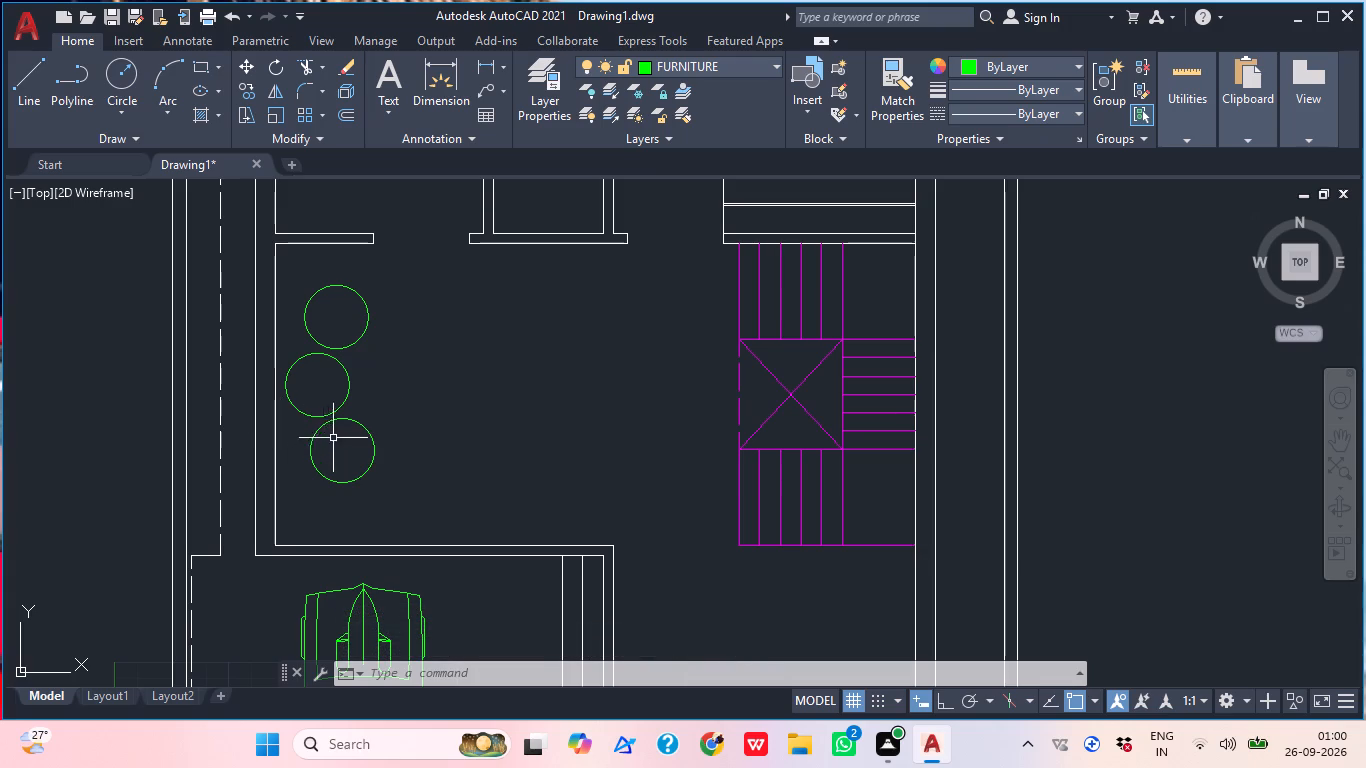
pyautogui.moveTo(318, 456); pyautogui.dragTo(294, 494, button='middle')
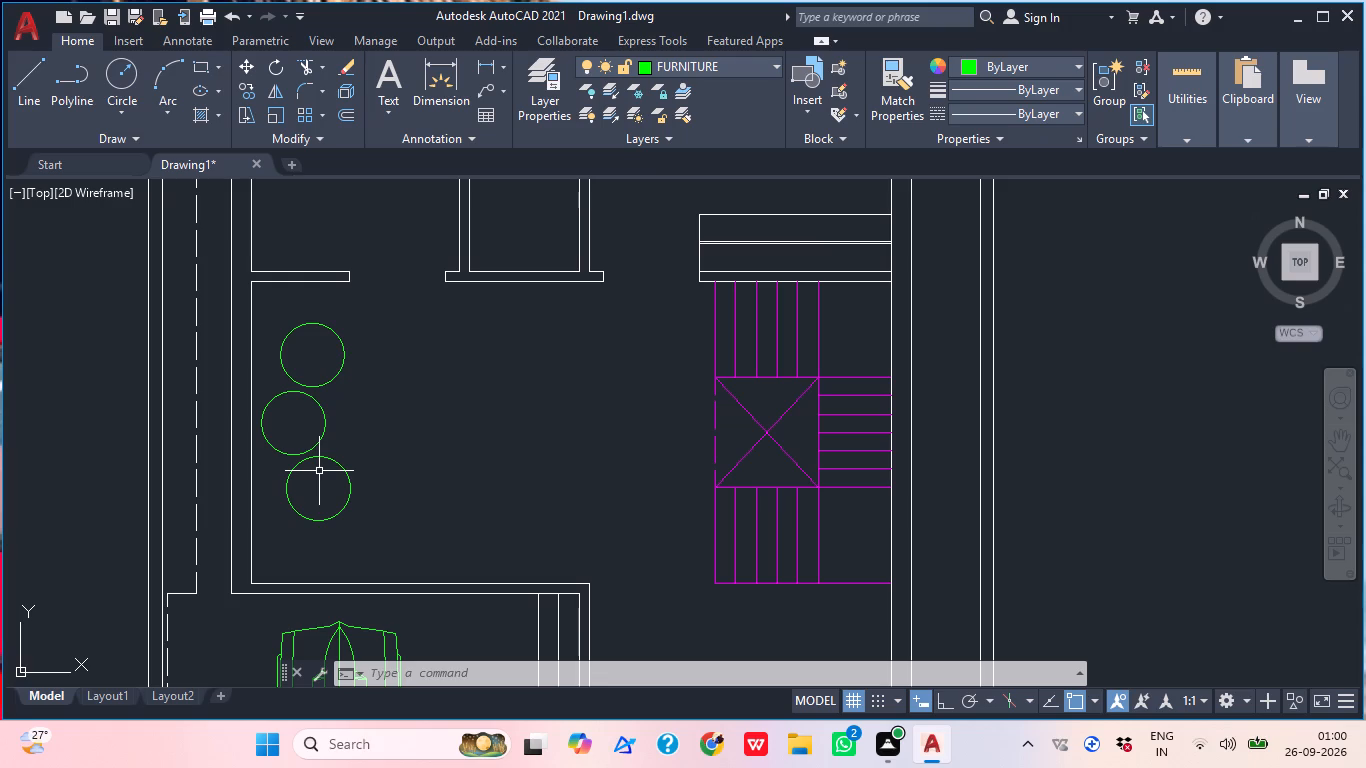
pyautogui.moveTo(377, 465); pyautogui.dragTo(359, 503, button='middle')
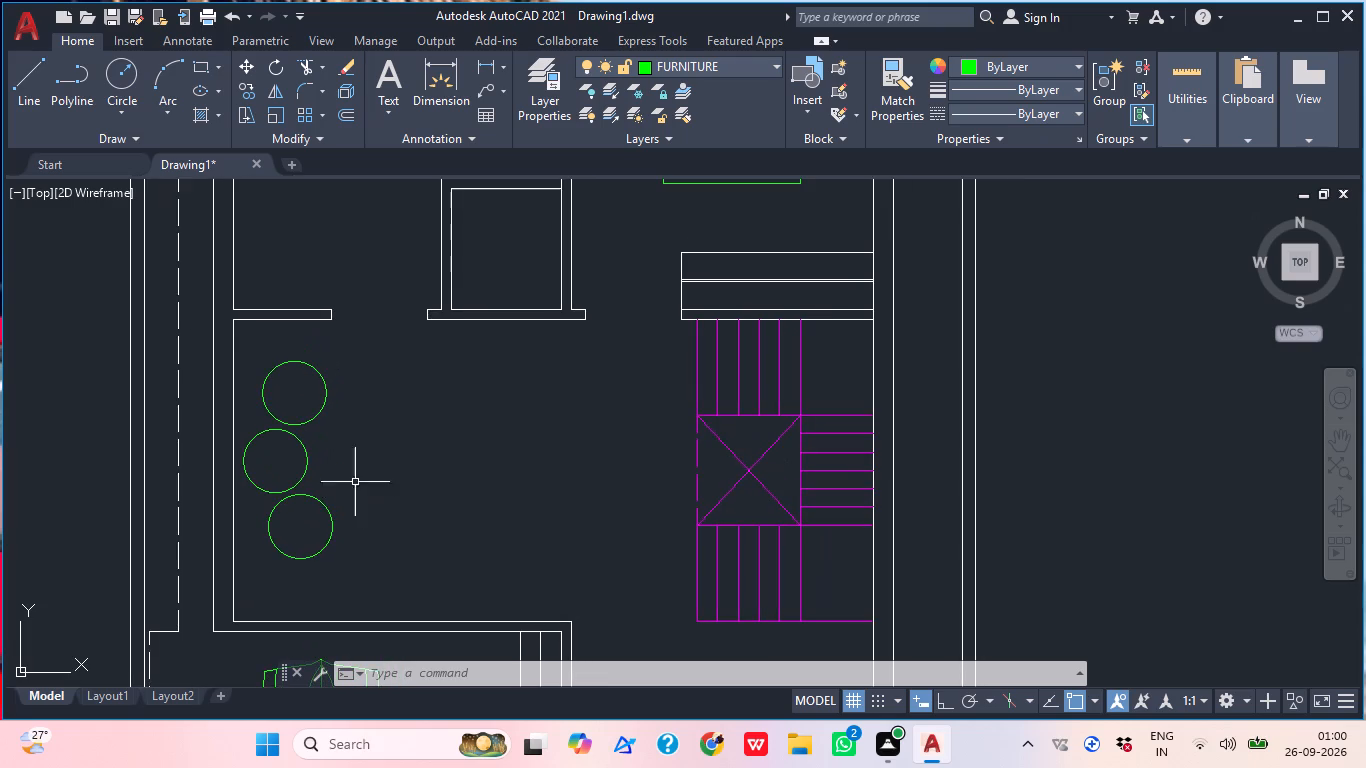
pyautogui.scroll(1, 282, 514)
pyautogui.moveTo(343, 485); pyautogui.dragTo(310, 539, button='middle')
pyautogui.moveTo(361, 476); pyautogui.dragTo(348, 498, button='middle')
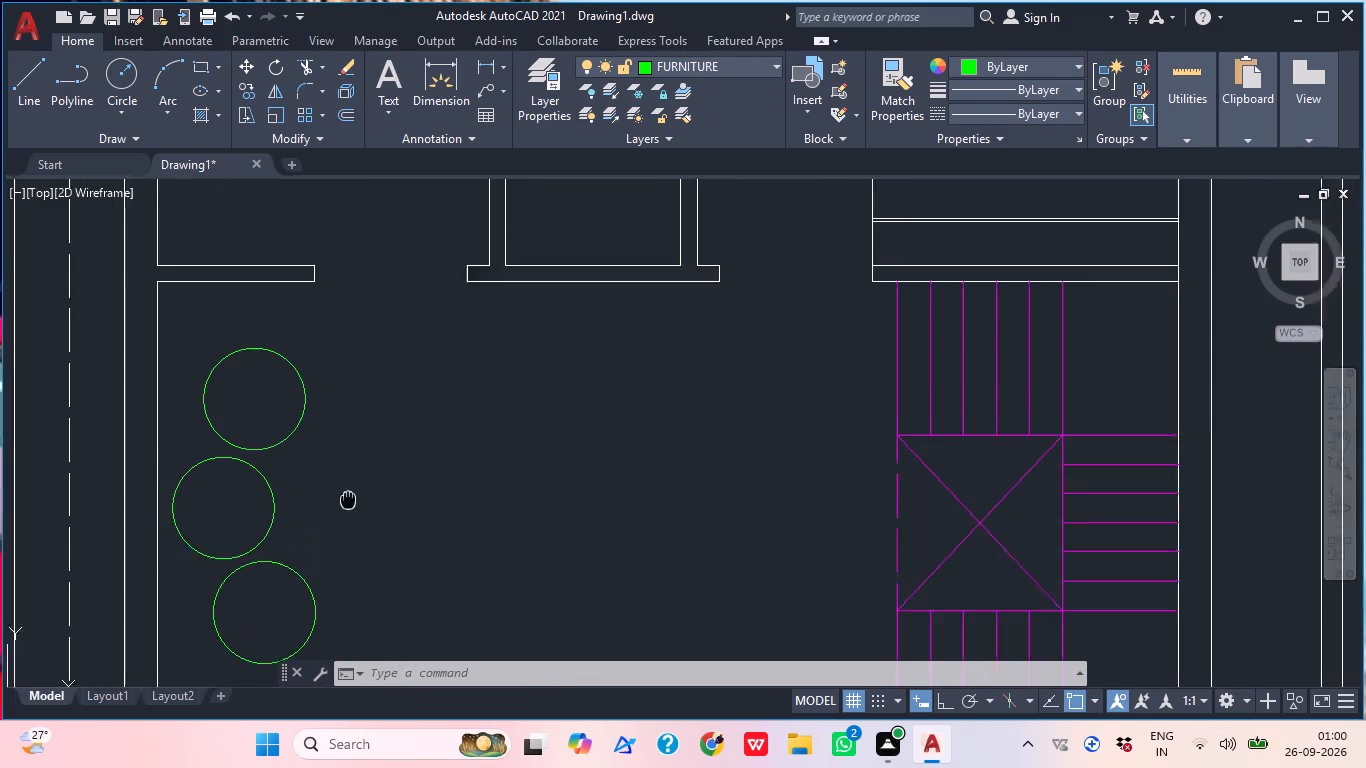
pyautogui.moveTo(348, 498); pyautogui.dragTo(327, 517, button='middle')
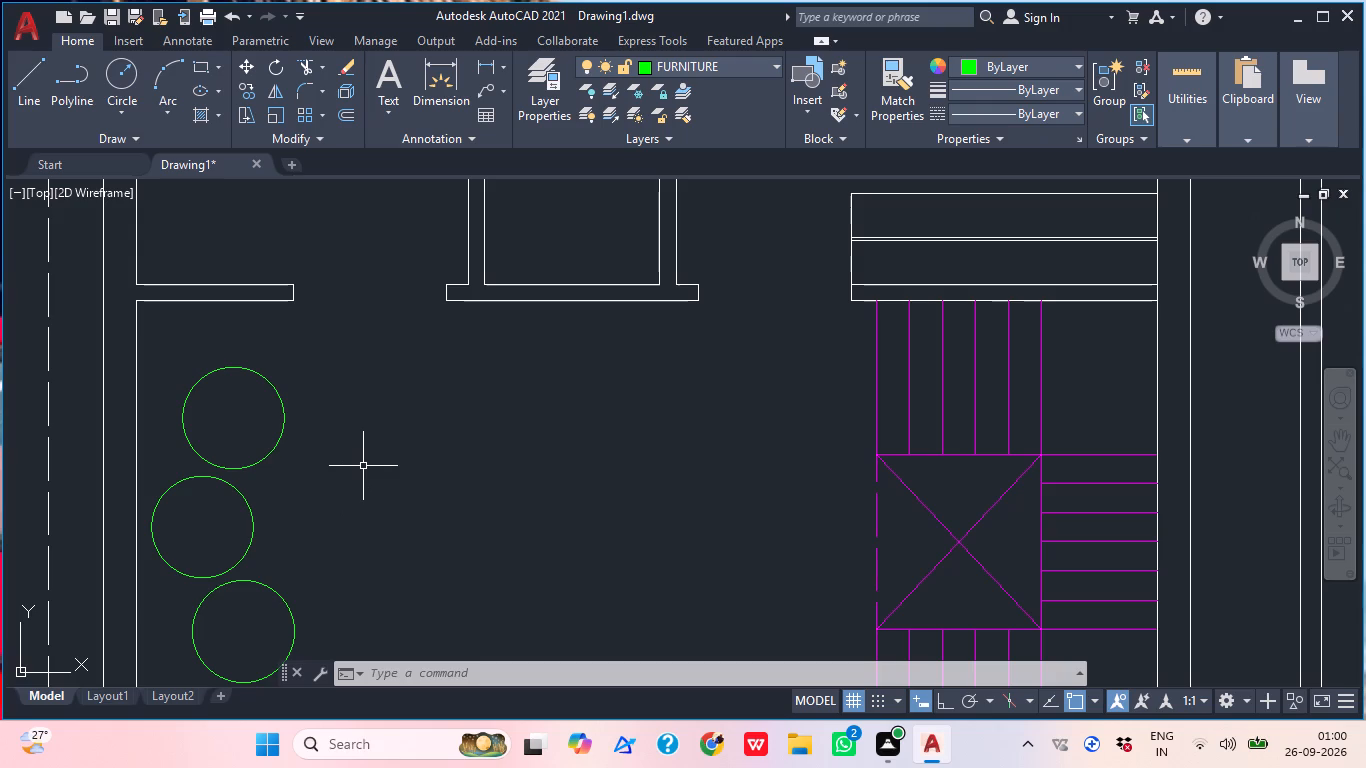
pyautogui.moveTo(223, 444); pyautogui.dragTo(257, 422, button='middle')
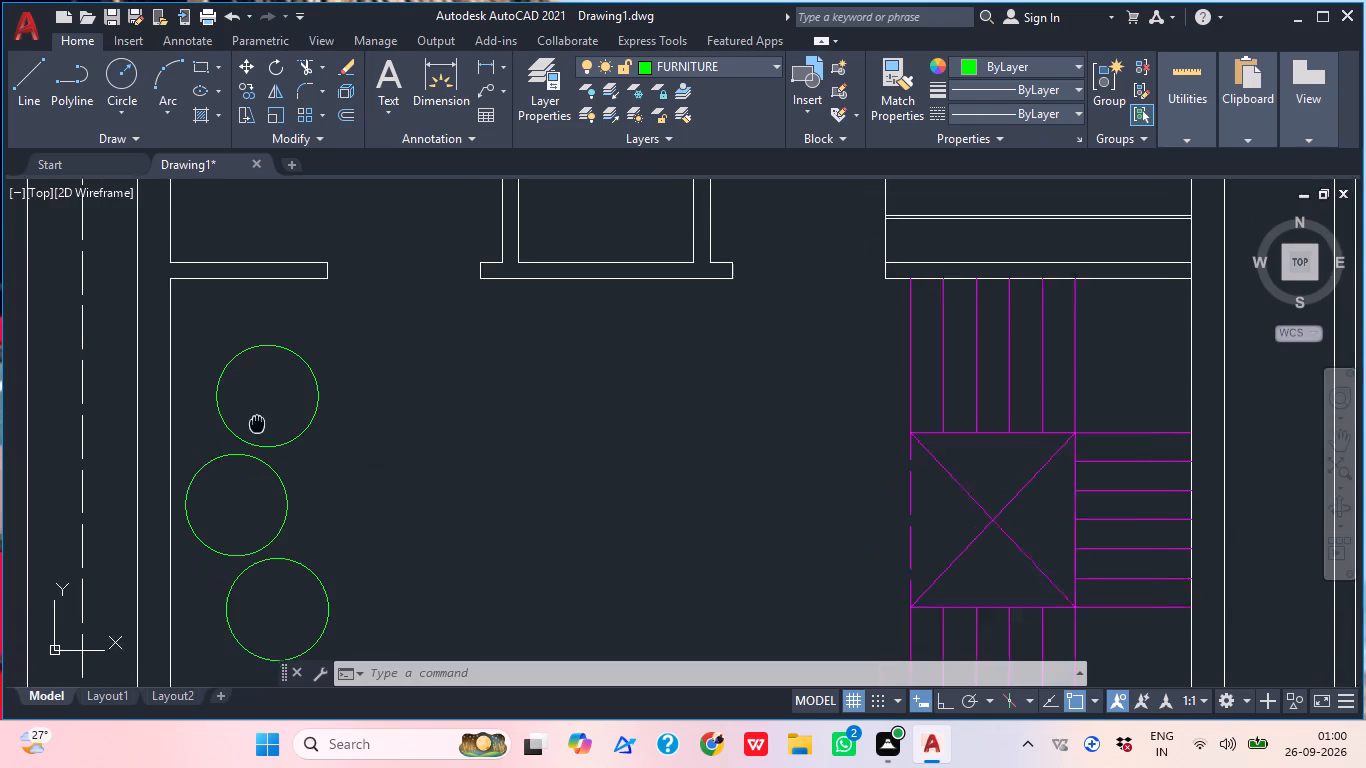
pyautogui.moveTo(257, 422); pyautogui.dragTo(262, 415, button='middle')
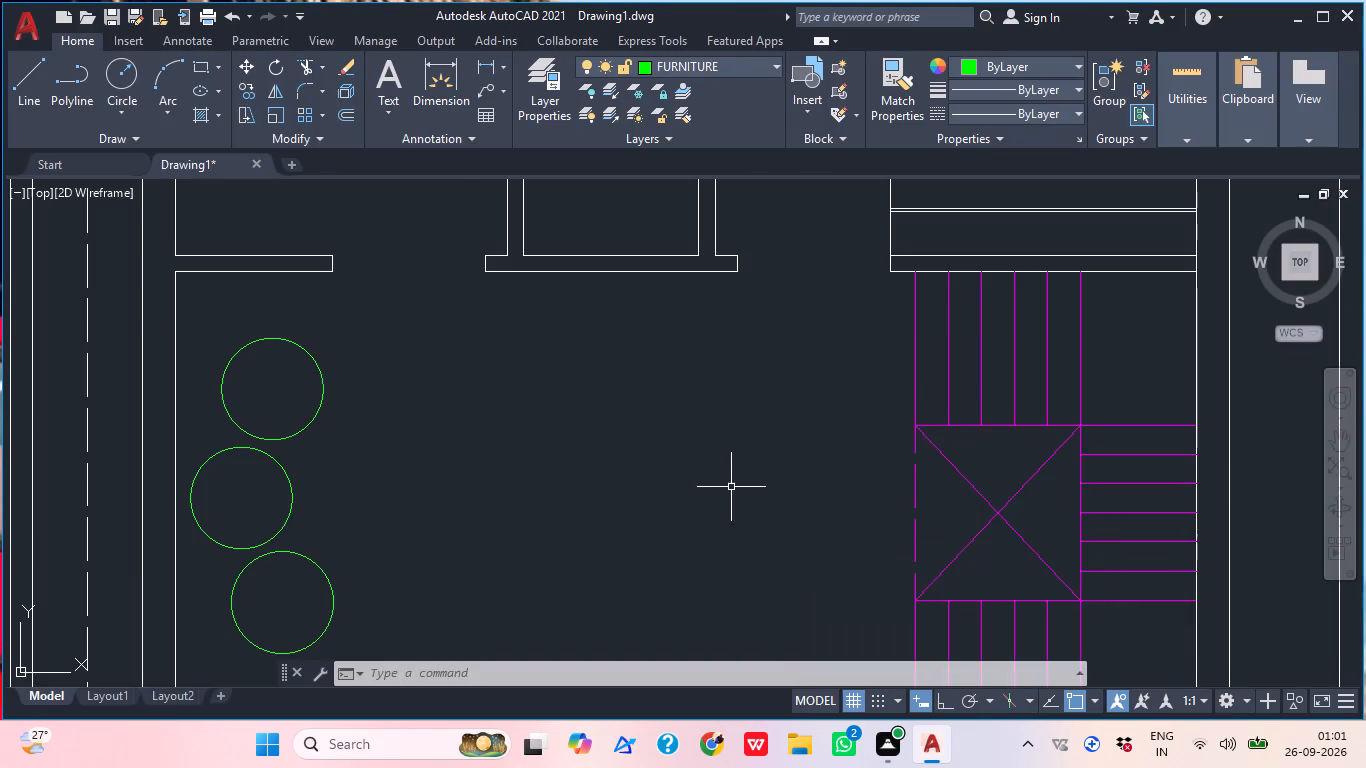
pyautogui.moveTo(738, 471); pyautogui.dragTo(689, 454, button='middle')
pyautogui.middleClick(663, 493)
pyautogui.scroll(-1, 663, 493)
pyautogui.moveTo(343, 554); pyautogui.dragTo(342, 555, button='middle')
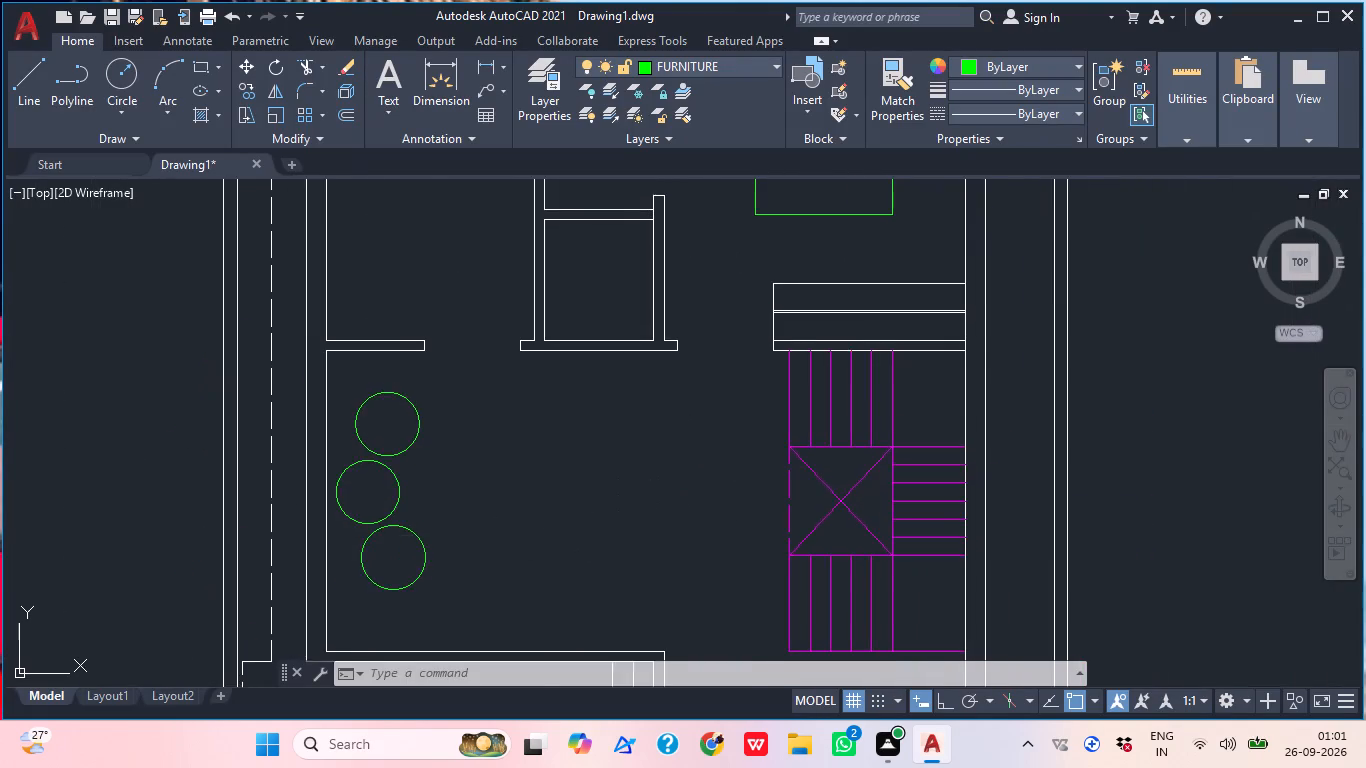
pyautogui.moveTo(342, 555); pyautogui.dragTo(472, 533, button='middle')
pyautogui.moveTo(531, 506); pyautogui.dragTo(449, 520, button='middle')
pyautogui.scroll(-1, 475, 496)
pyautogui.moveTo(499, 554); pyautogui.dragTo(463, 463, button='middle')
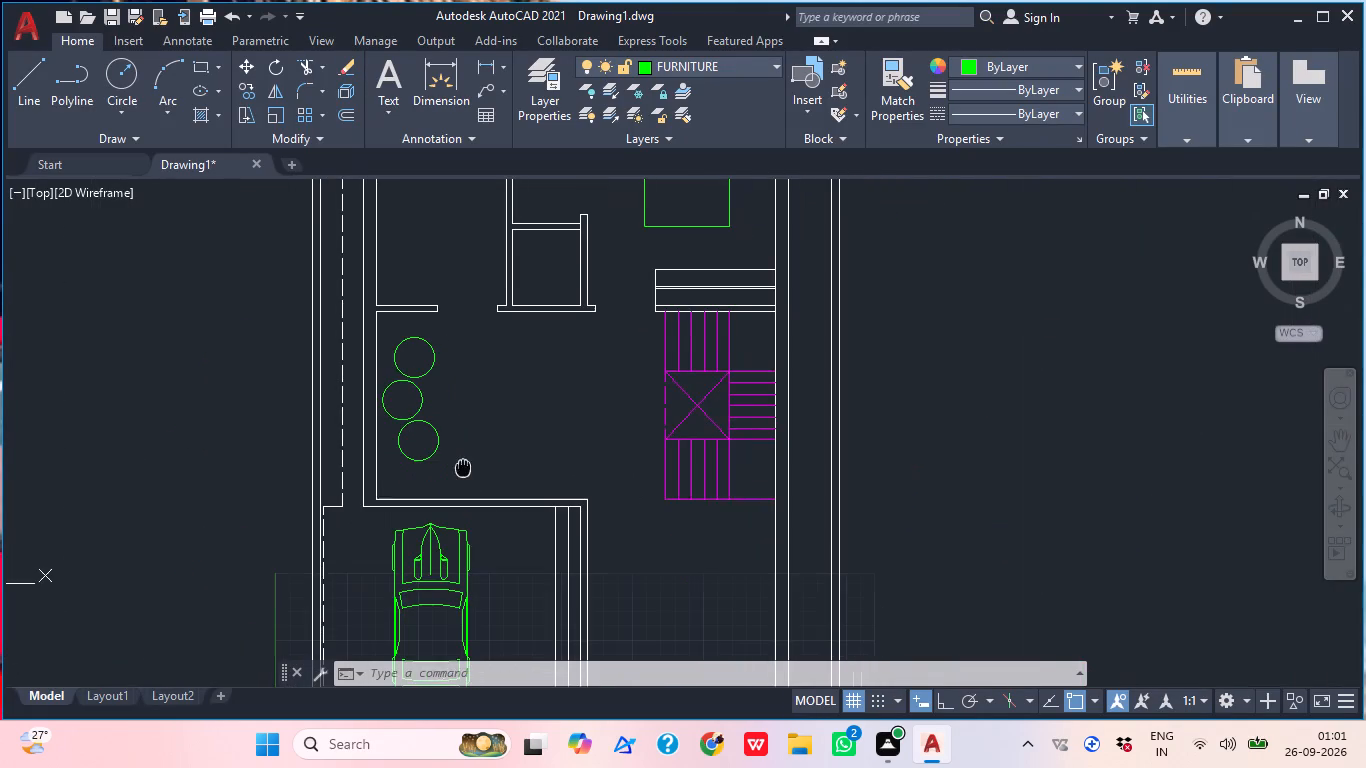
pyautogui.moveTo(463, 463); pyautogui.dragTo(463, 462, button='middle')
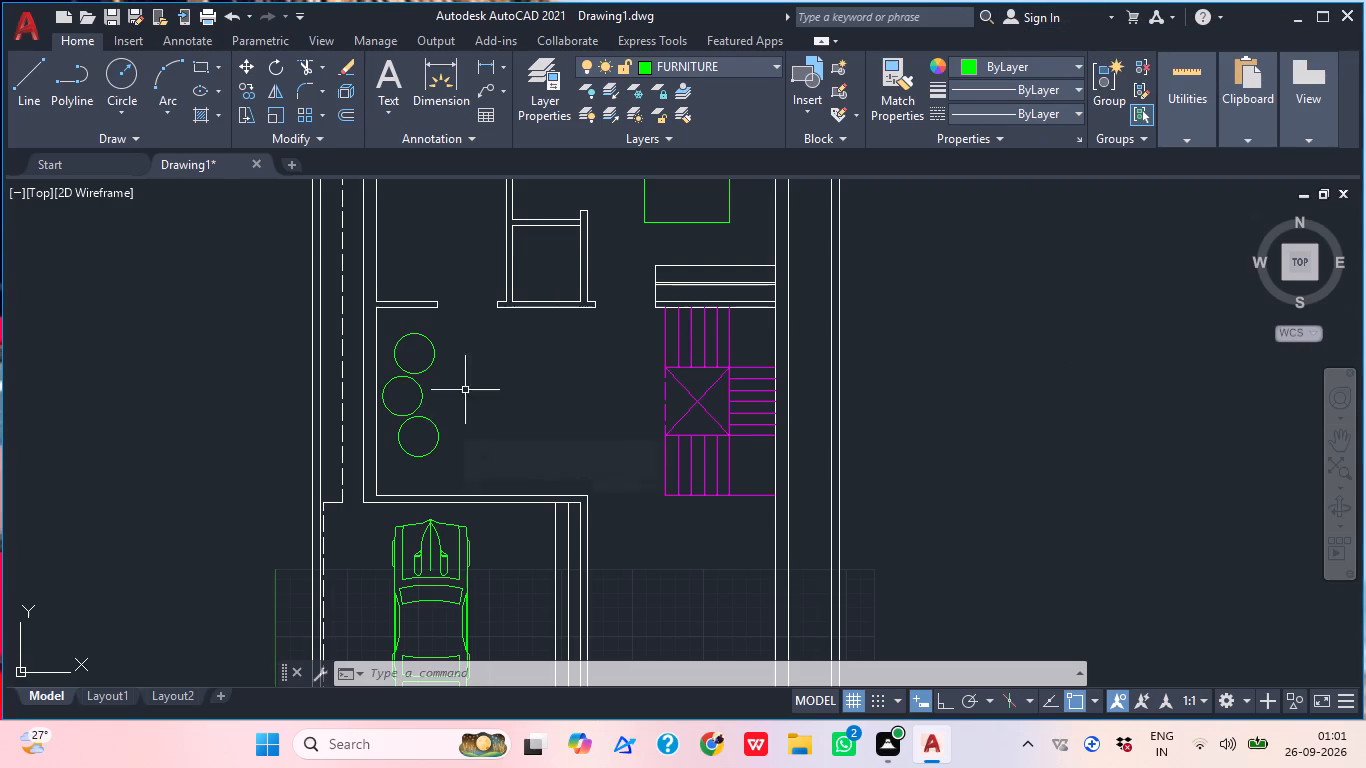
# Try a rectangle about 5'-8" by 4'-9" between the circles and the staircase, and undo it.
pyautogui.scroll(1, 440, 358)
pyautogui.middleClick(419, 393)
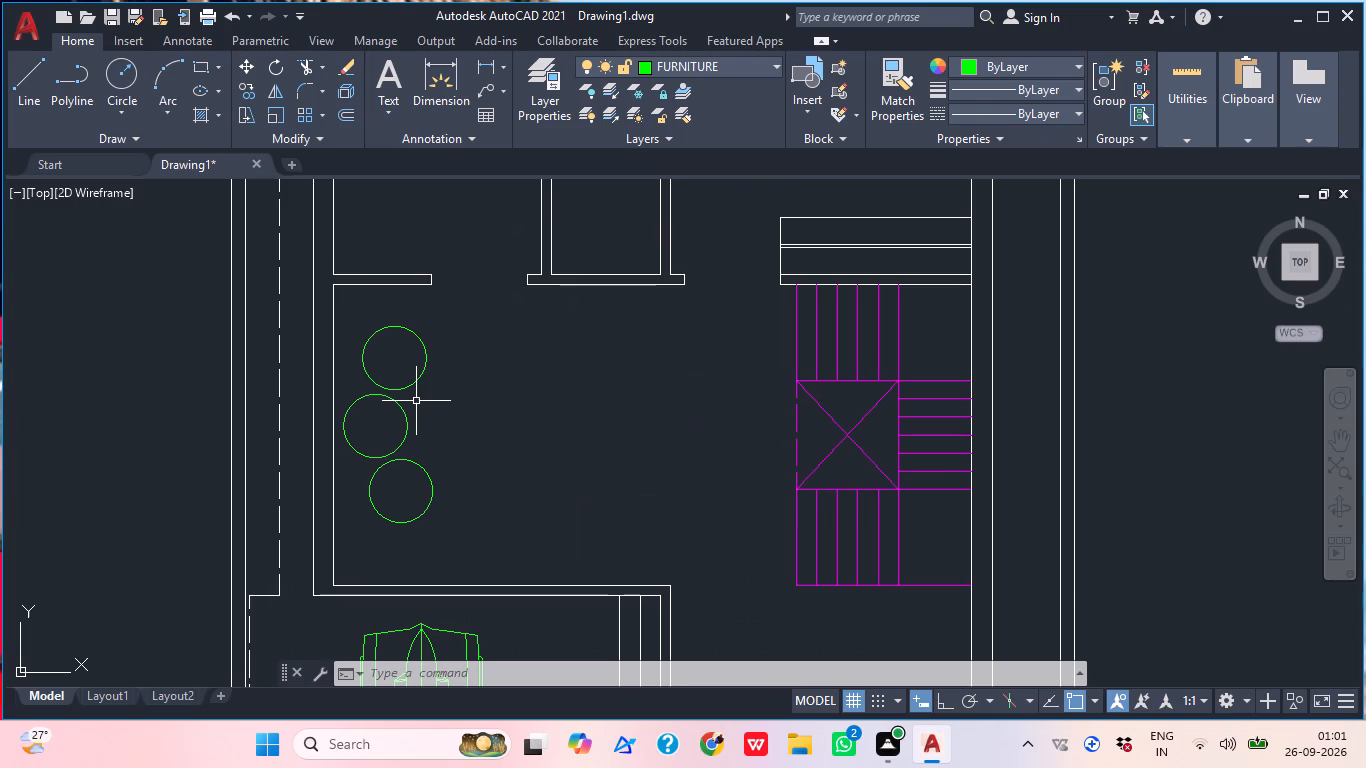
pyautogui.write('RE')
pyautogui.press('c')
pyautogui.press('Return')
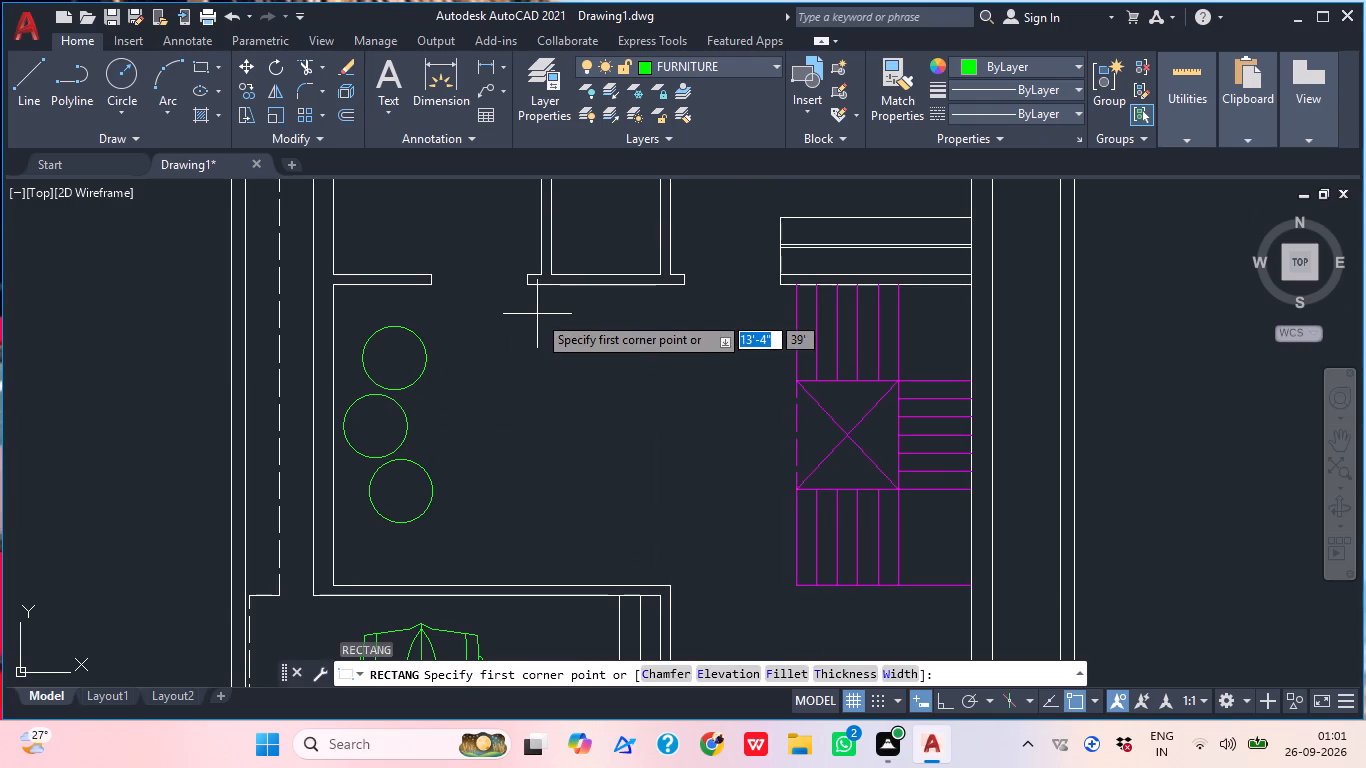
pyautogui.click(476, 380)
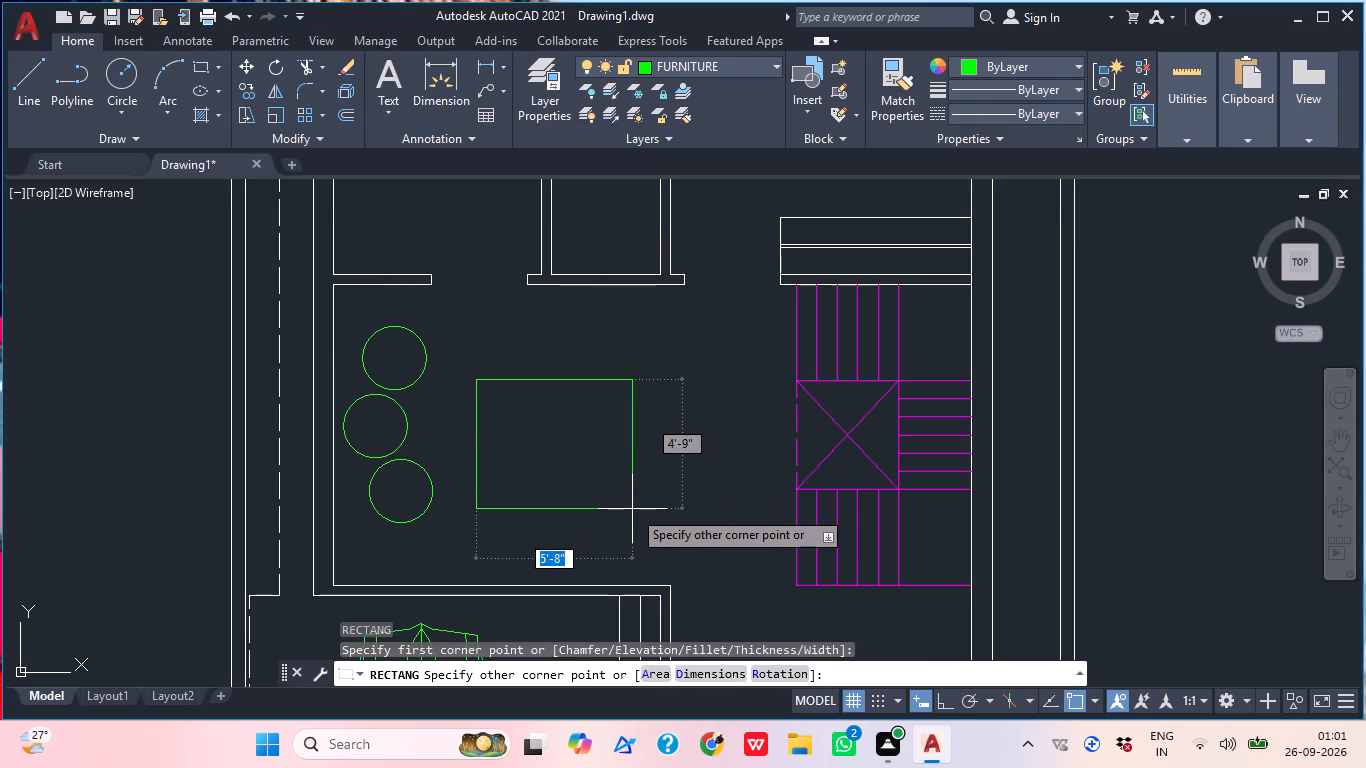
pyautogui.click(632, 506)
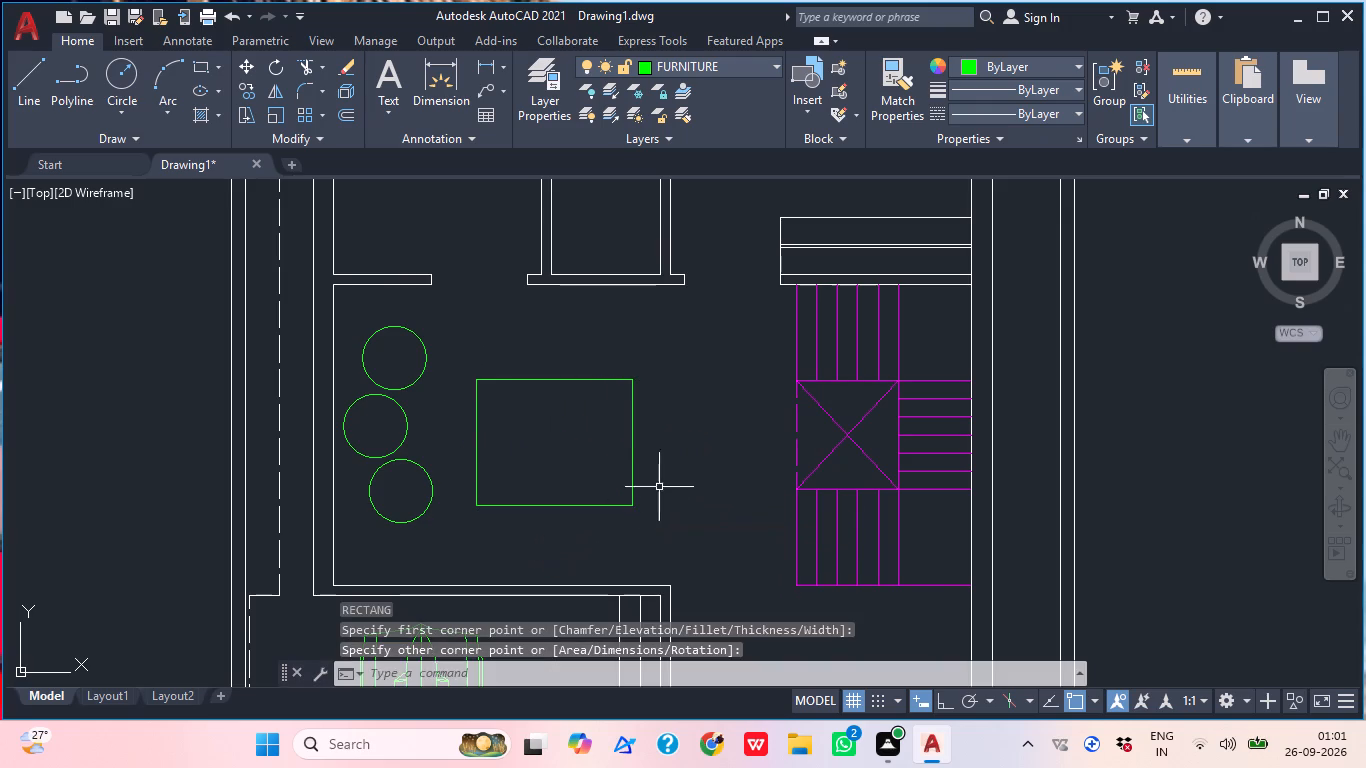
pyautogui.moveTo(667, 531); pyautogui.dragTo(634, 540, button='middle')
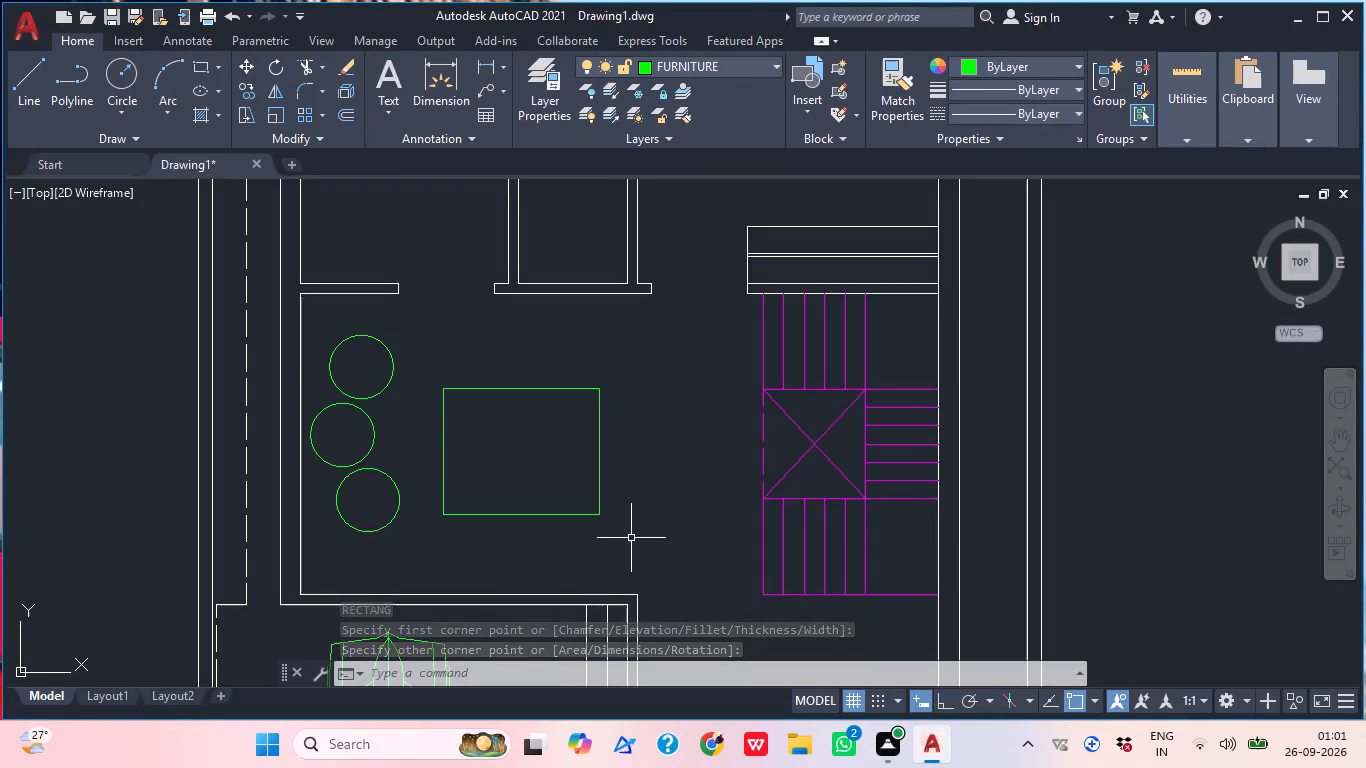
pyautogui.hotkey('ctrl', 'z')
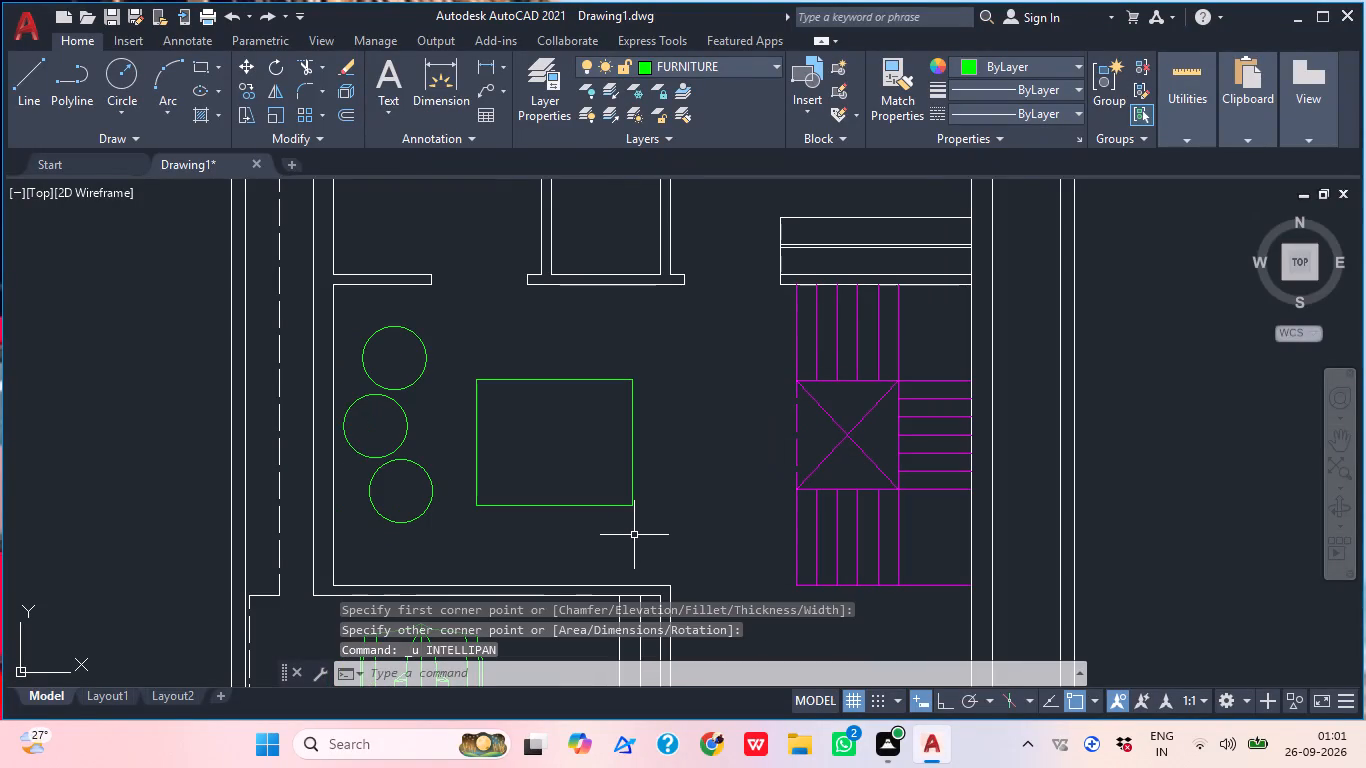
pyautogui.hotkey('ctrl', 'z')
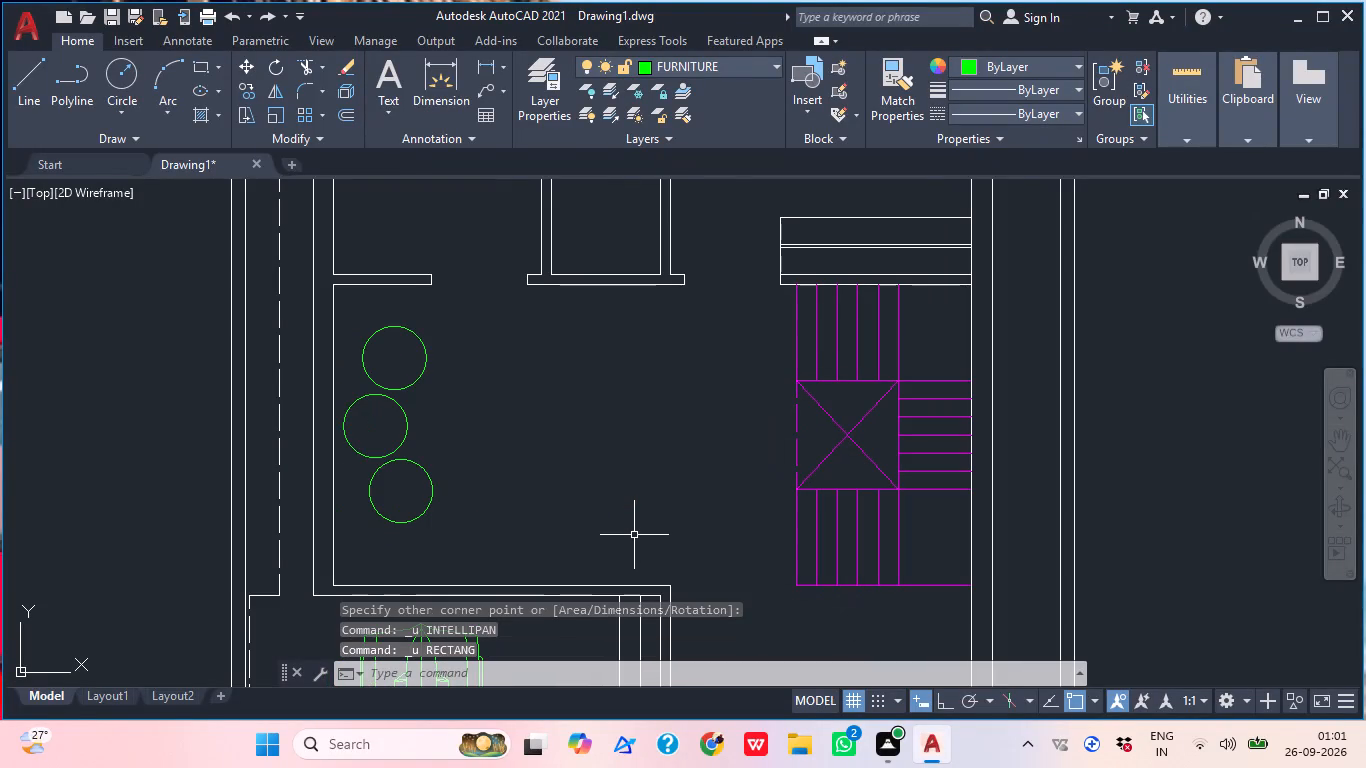
# Draw a smaller rectangle beside the middle circle, on the staircase side, with its first corner at about 10'-7", 36'-2".
pyautogui.write('REC')
pyautogui.press('Return')
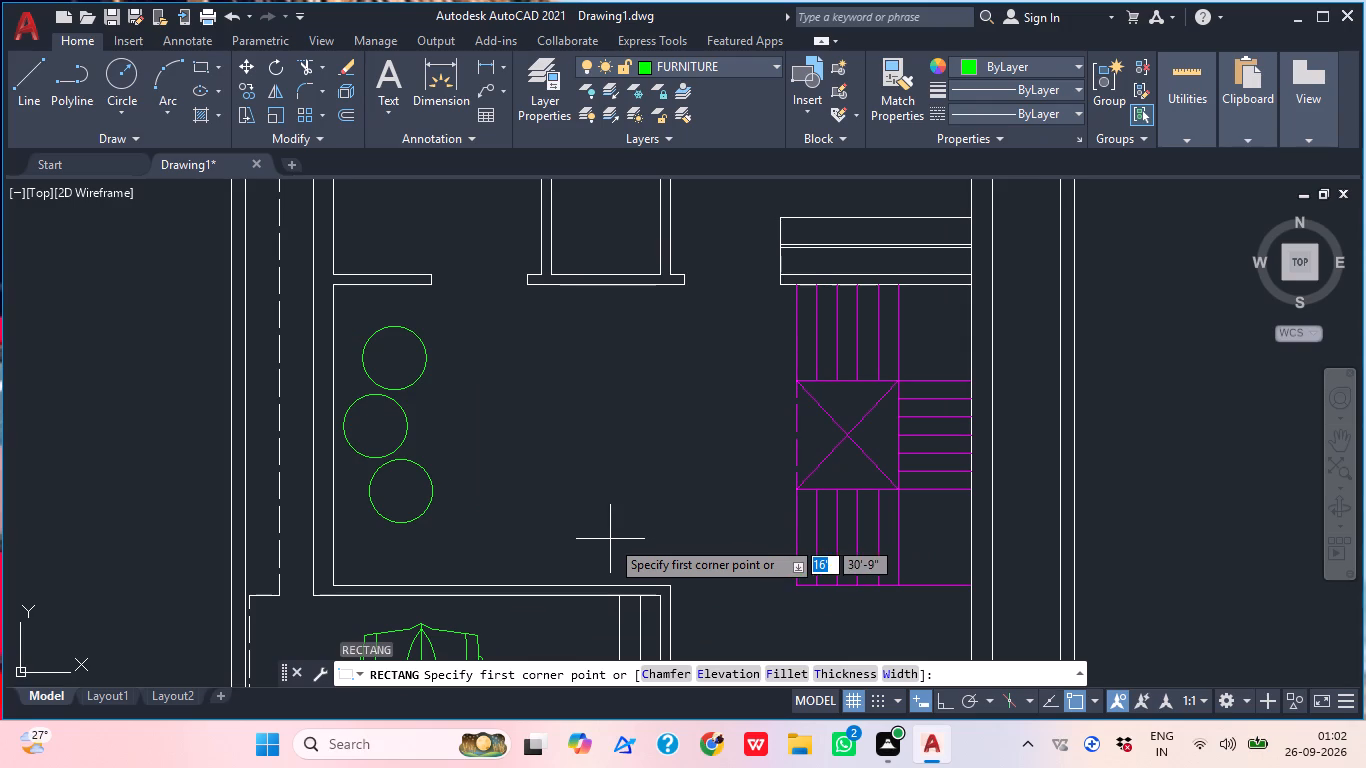
pyautogui.click(463, 388)
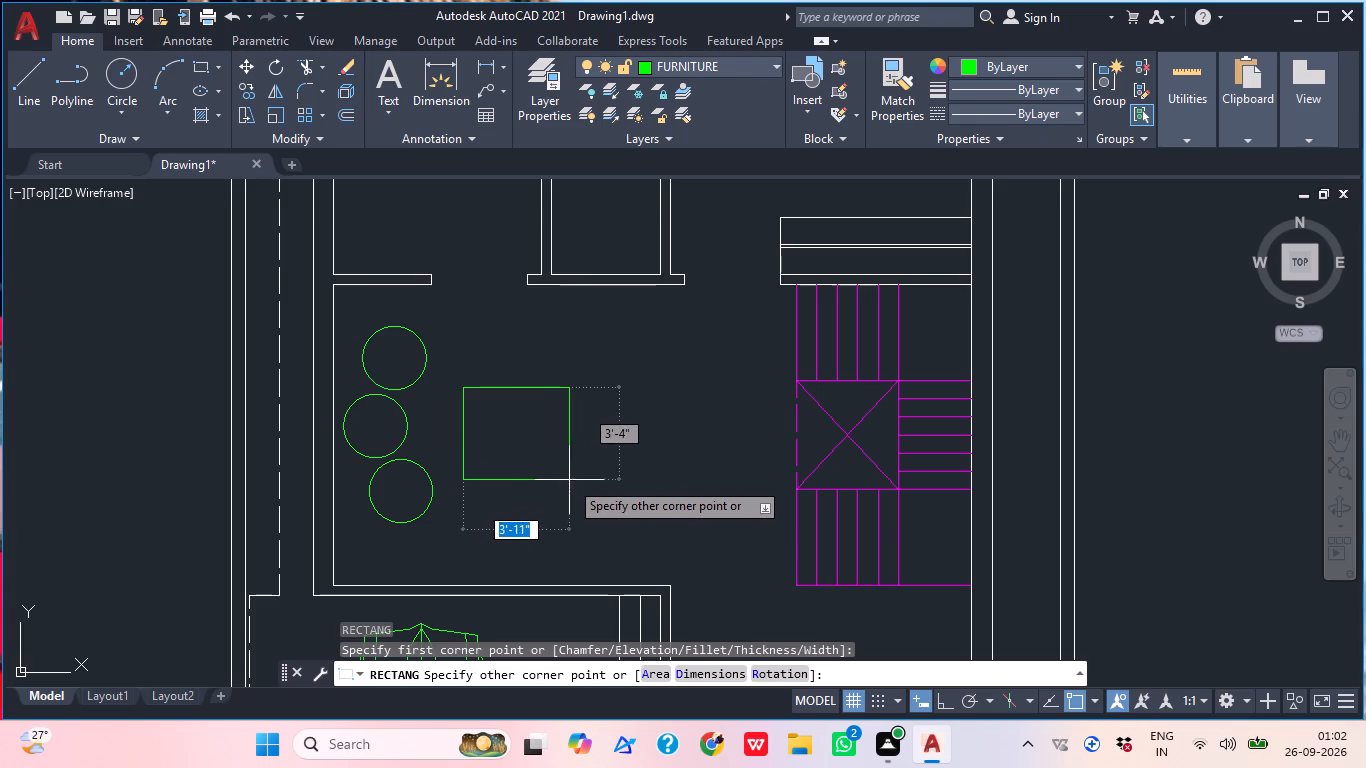
pyautogui.click(595, 484)
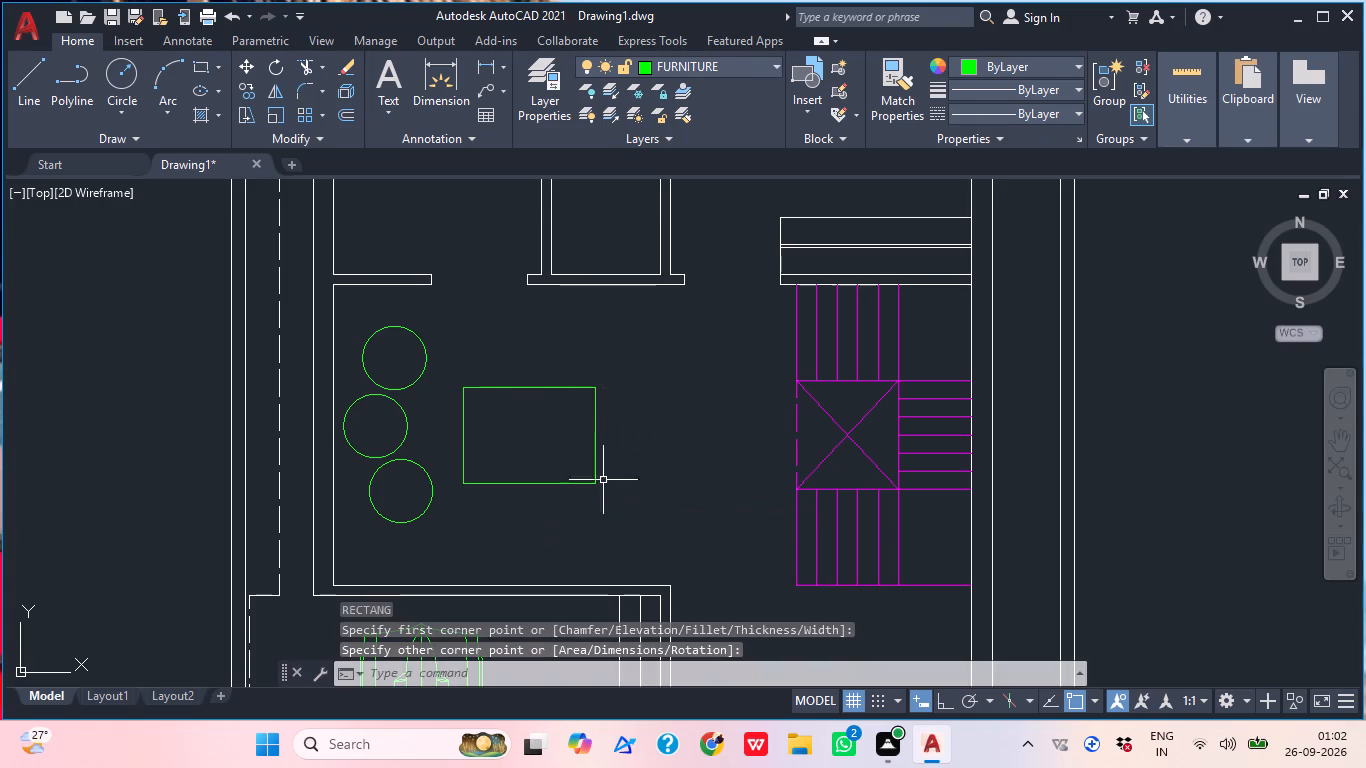
# Scale the three circles down together, using the middle circle's centre as the base point.
pyautogui.moveTo(621, 540); pyautogui.dragTo(576, 545, button='middle')
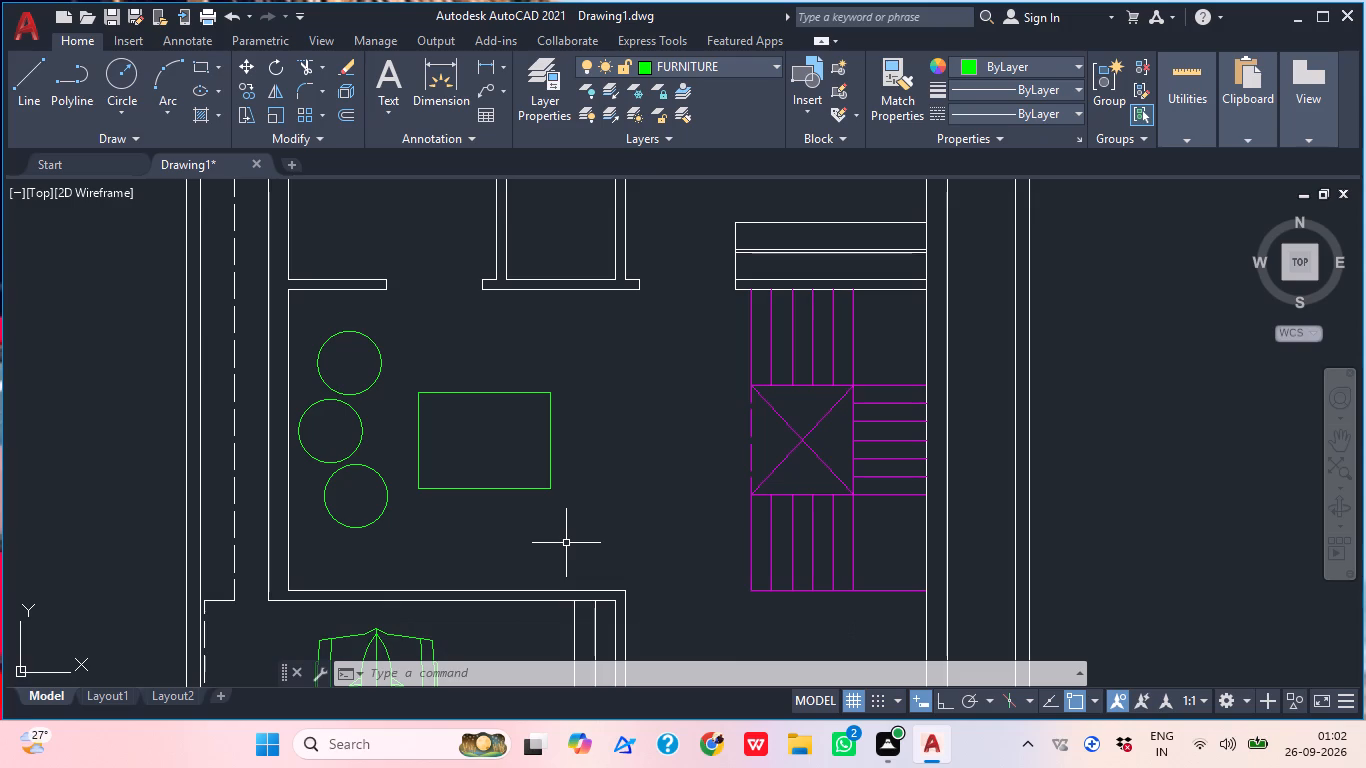
pyautogui.click(391, 557)
pyautogui.click(349, 380)
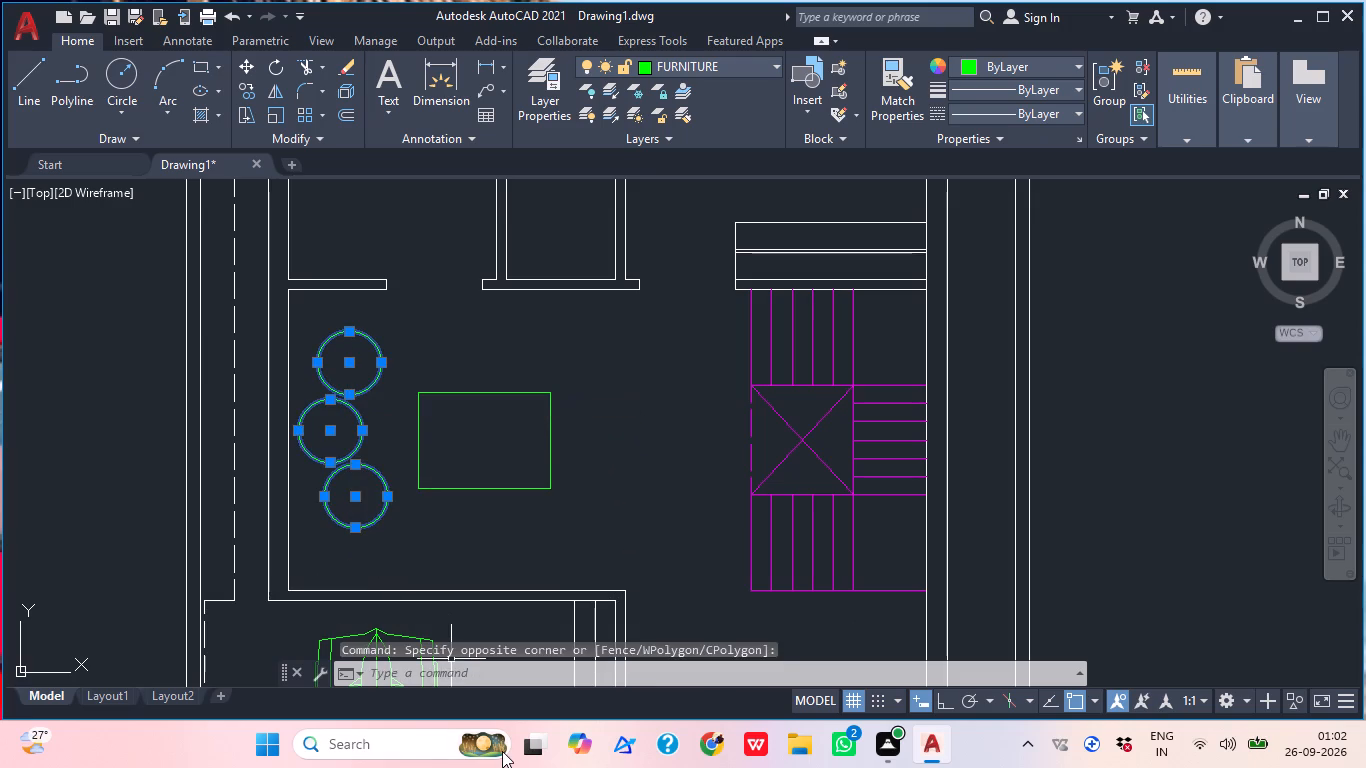
pyautogui.write('SC')
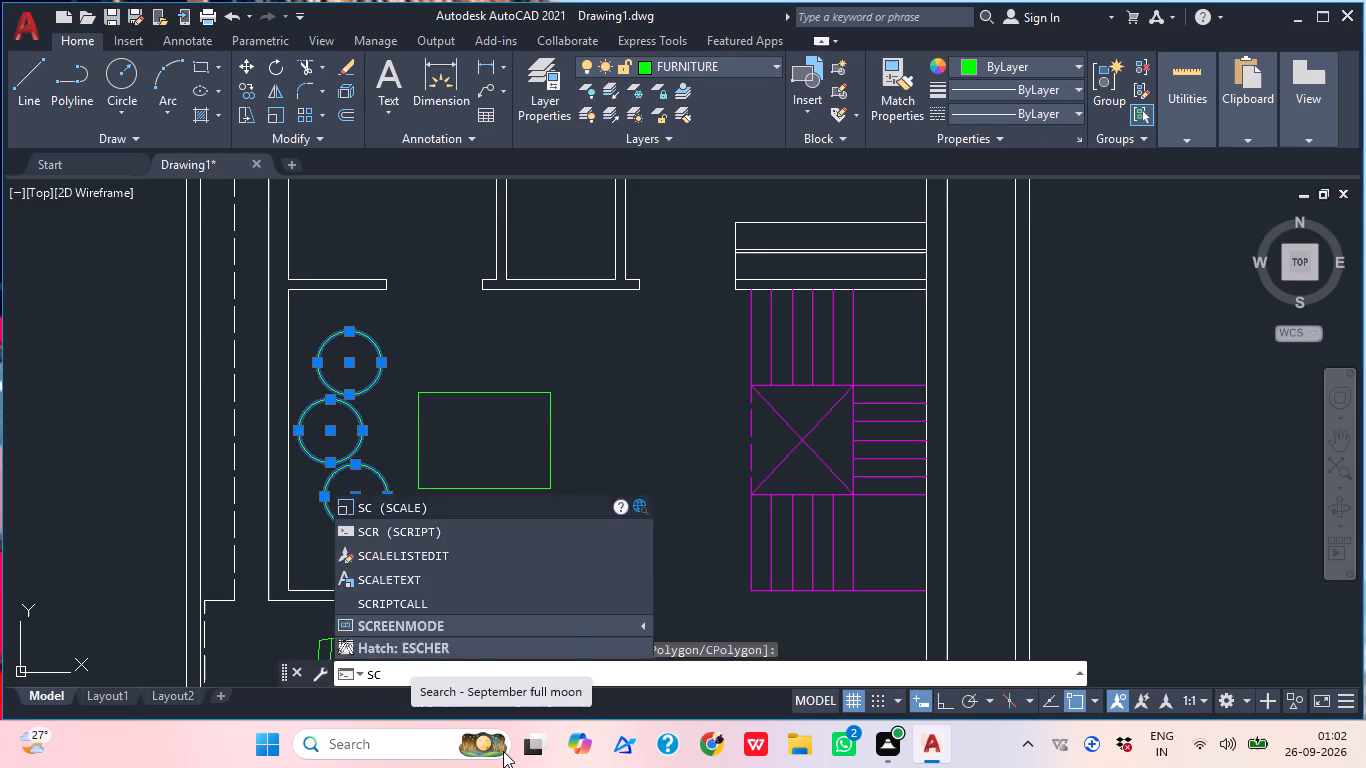
pyautogui.press('Return')
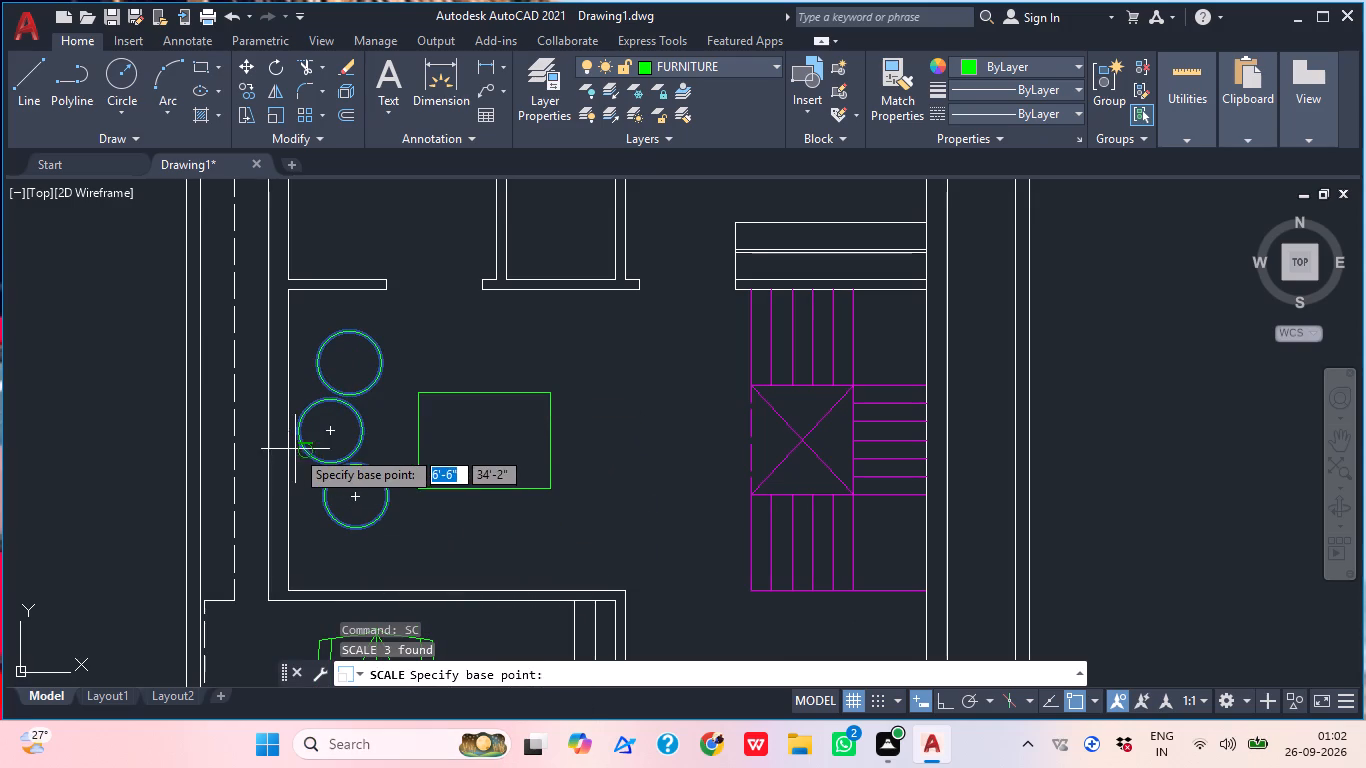
pyautogui.click(322, 428)
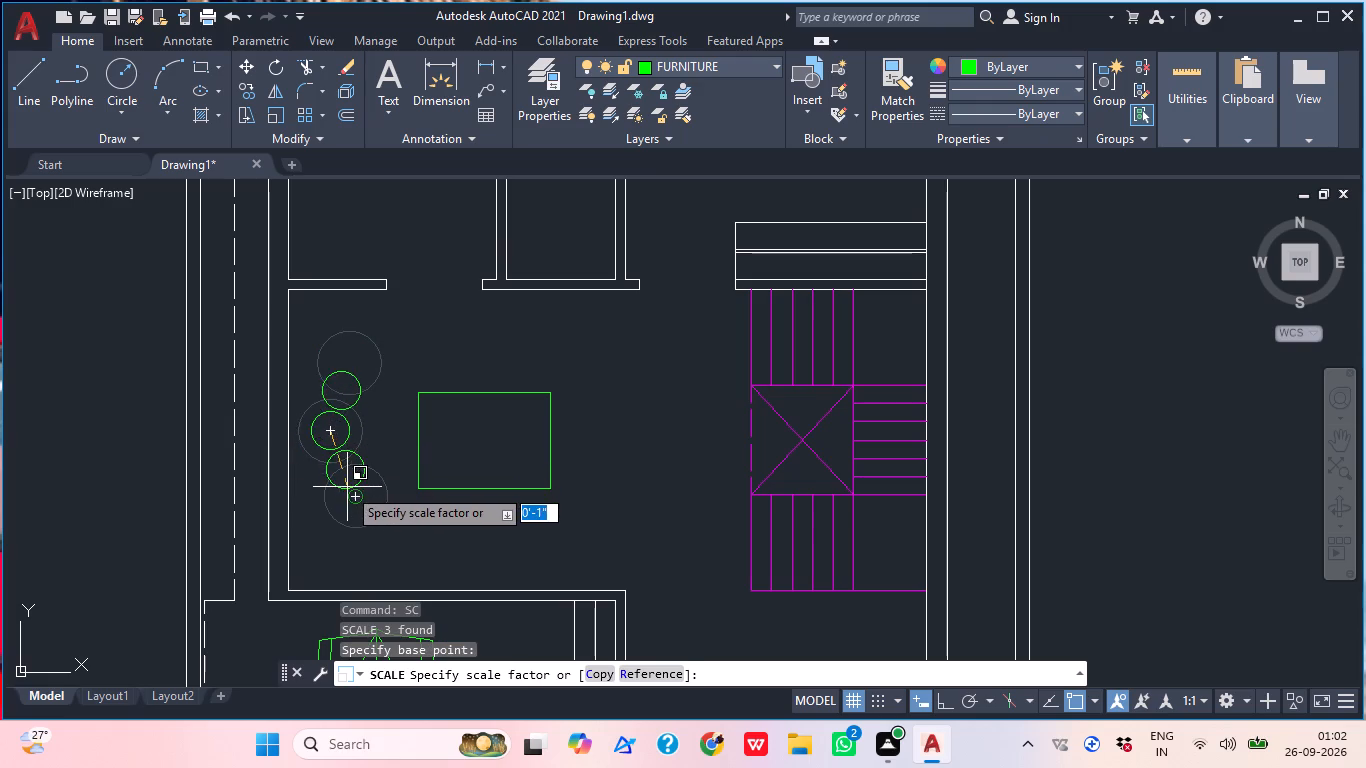
pyautogui.scroll(4, 354, 488)
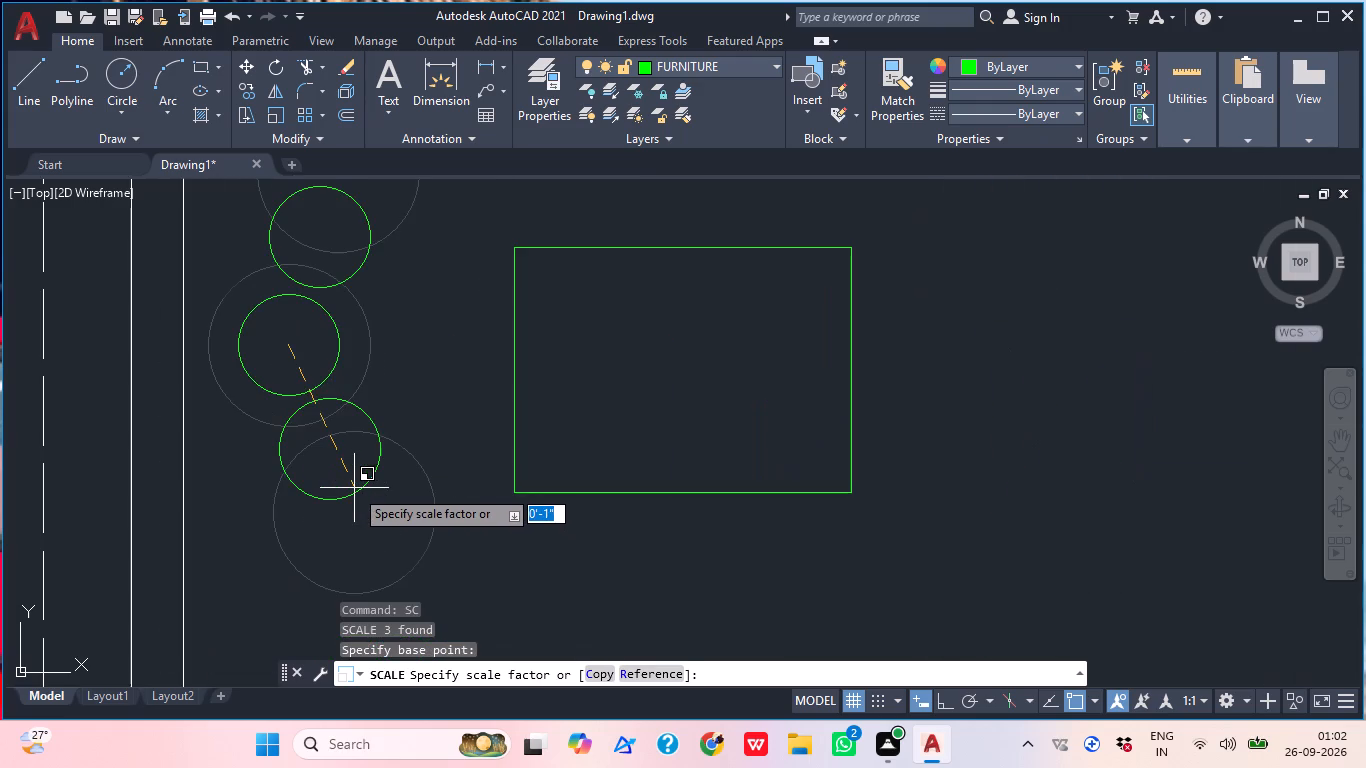
pyautogui.click(353, 509)
# Move the three circles together about 0'-9" at 194°, up to the outer wall.
pyautogui.click(396, 582)
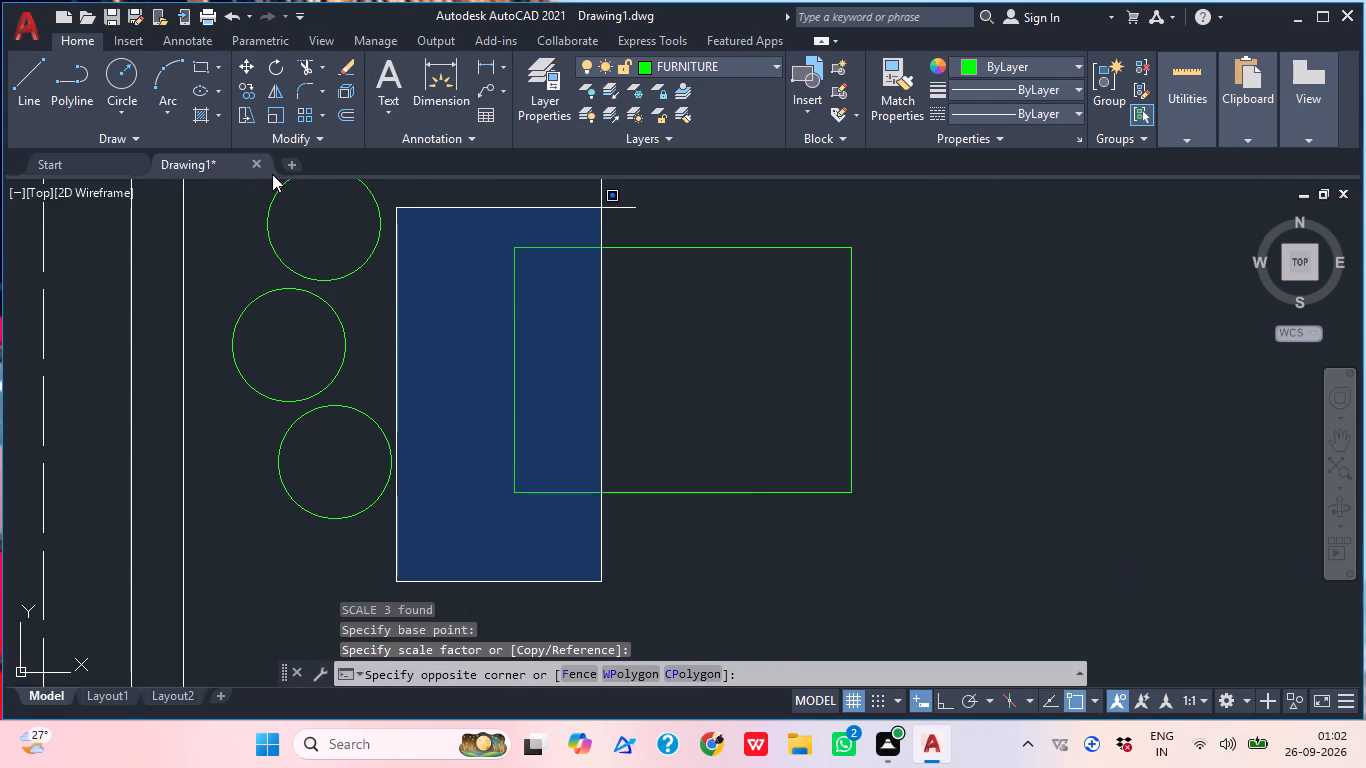
pyautogui.click(249, 221)
pyautogui.press('m')
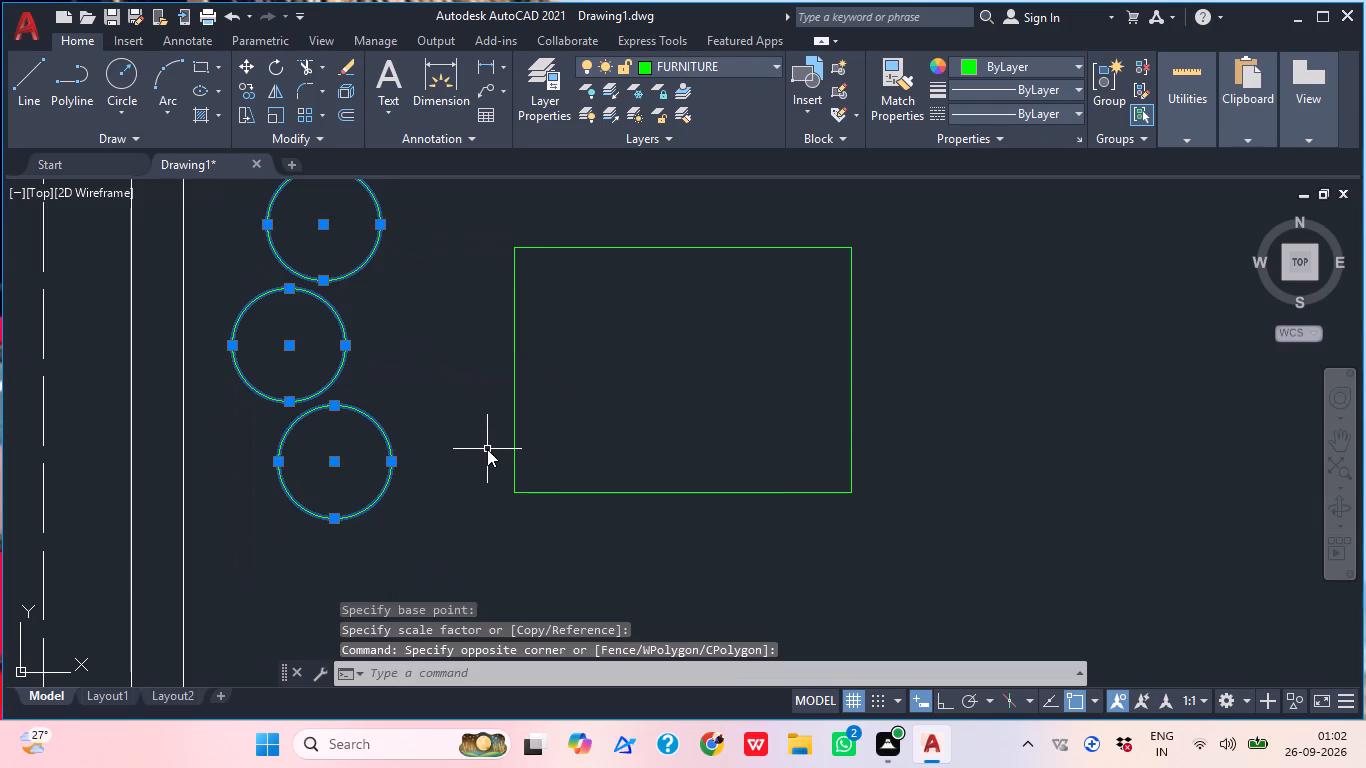
pyautogui.press('Return')
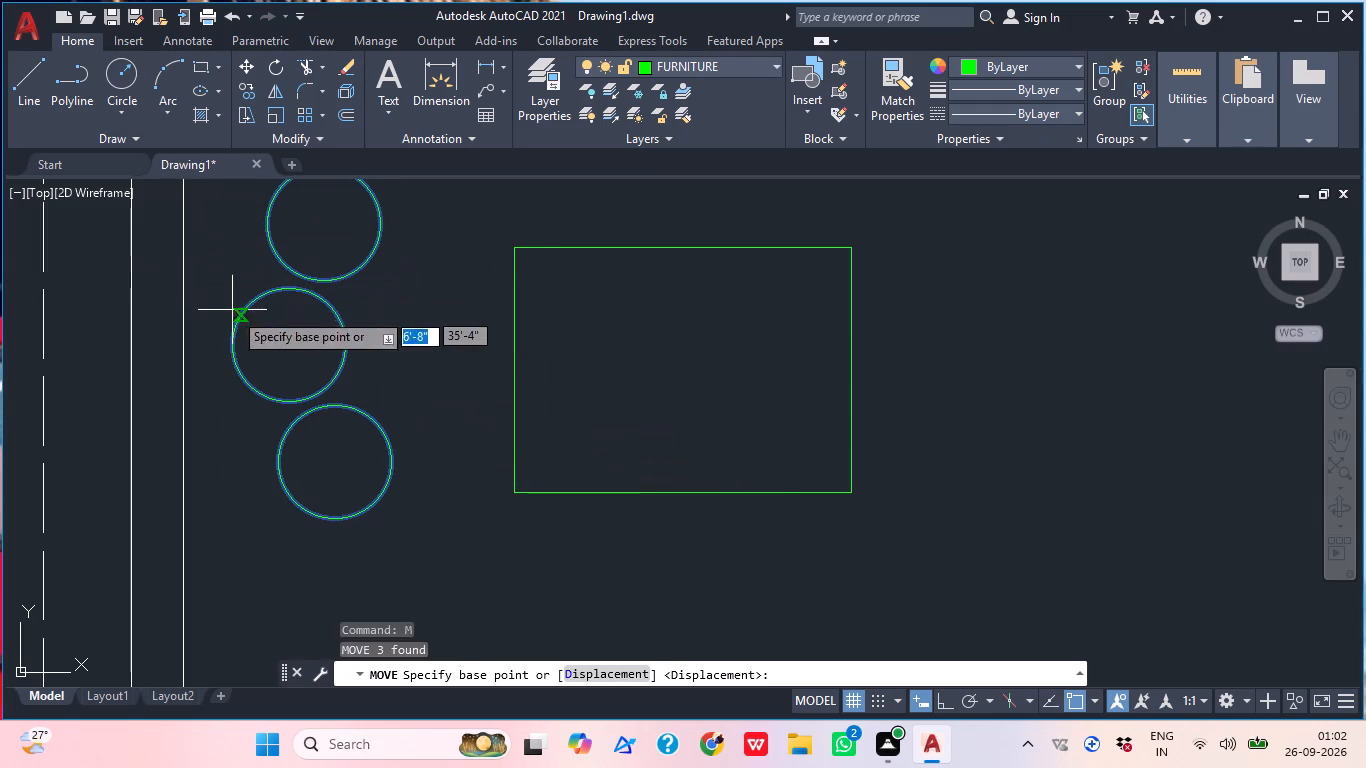
pyautogui.click(233, 339)
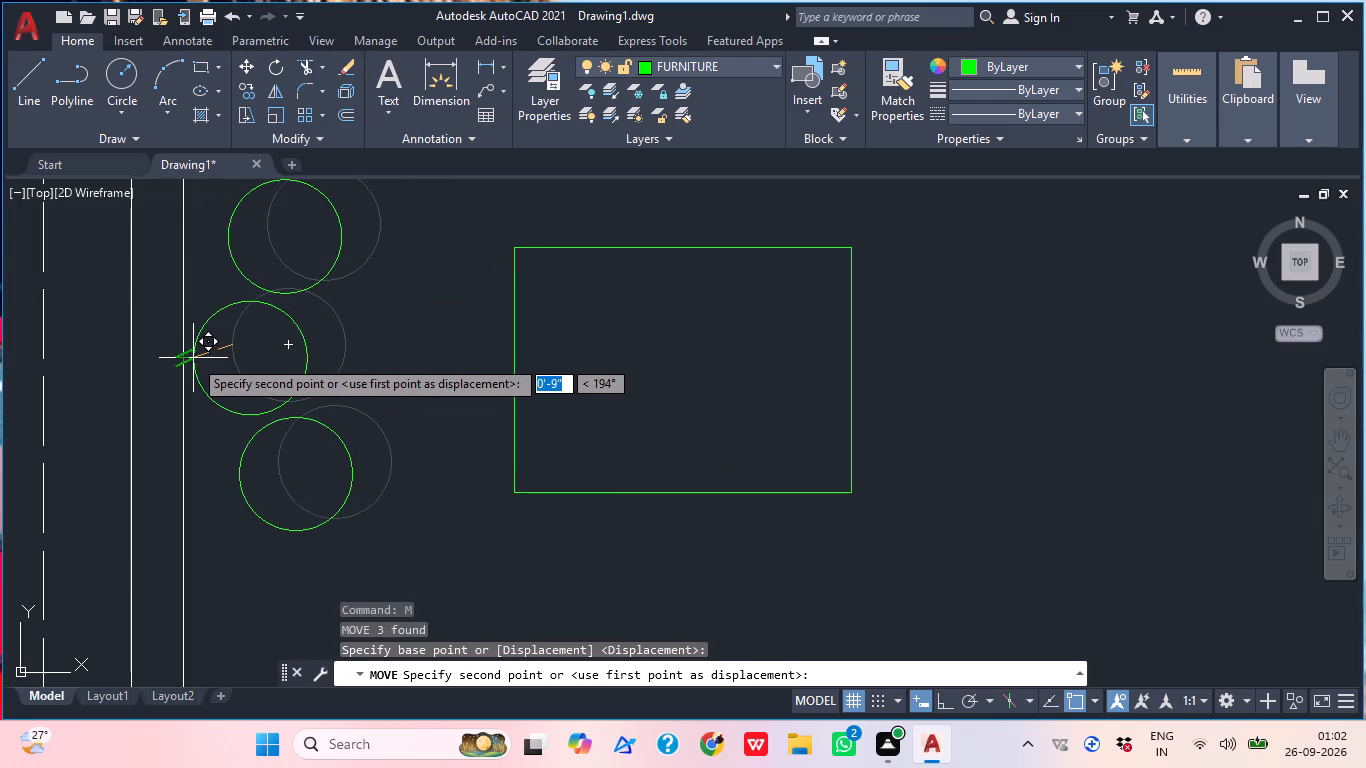
pyautogui.click(193, 358)
# Draw a three-point arc along the wall-side edge of the northernmost circle.
pyautogui.moveTo(322, 380); pyautogui.dragTo(224, 394, button='middle')
pyautogui.scroll(-1, 244, 392)
pyautogui.moveTo(375, 412); pyautogui.dragTo(333, 415, button='middle')
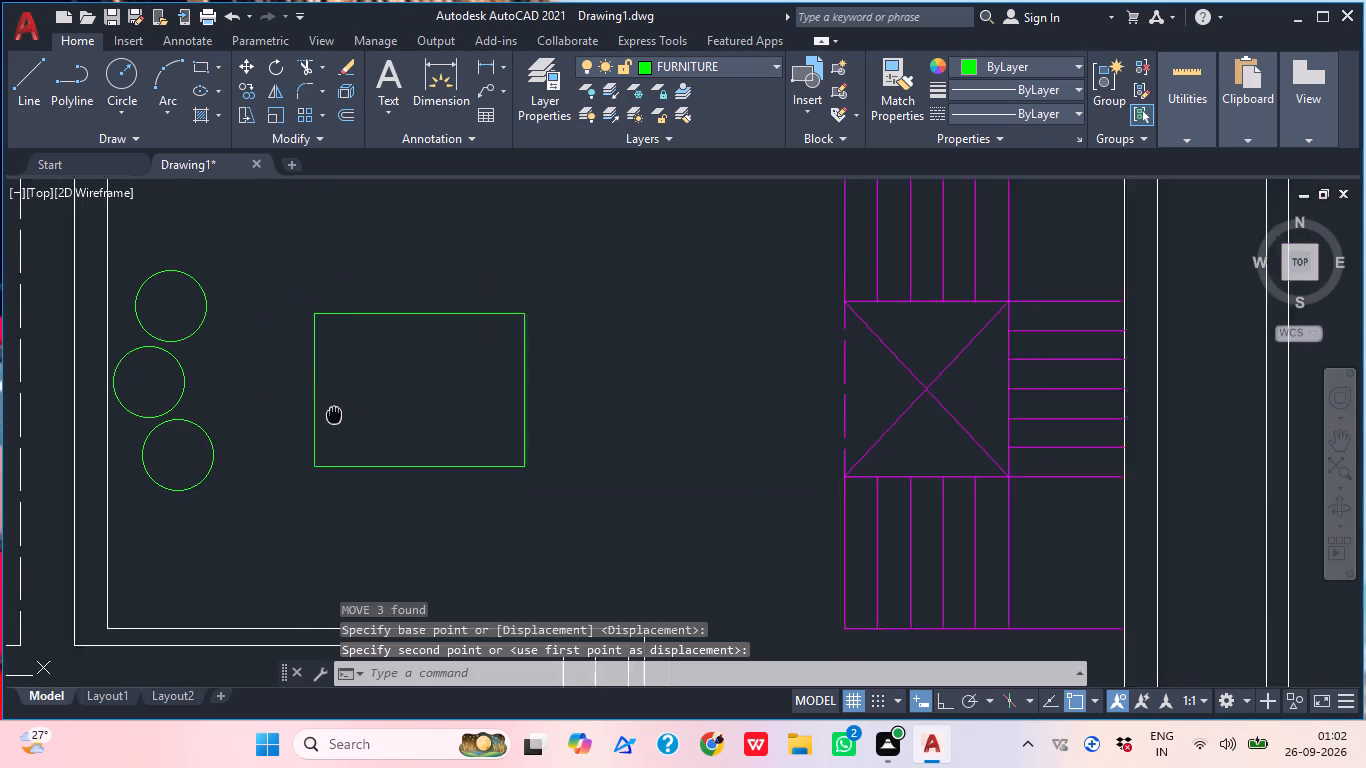
pyautogui.moveTo(333, 415); pyautogui.dragTo(315, 420, button='middle')
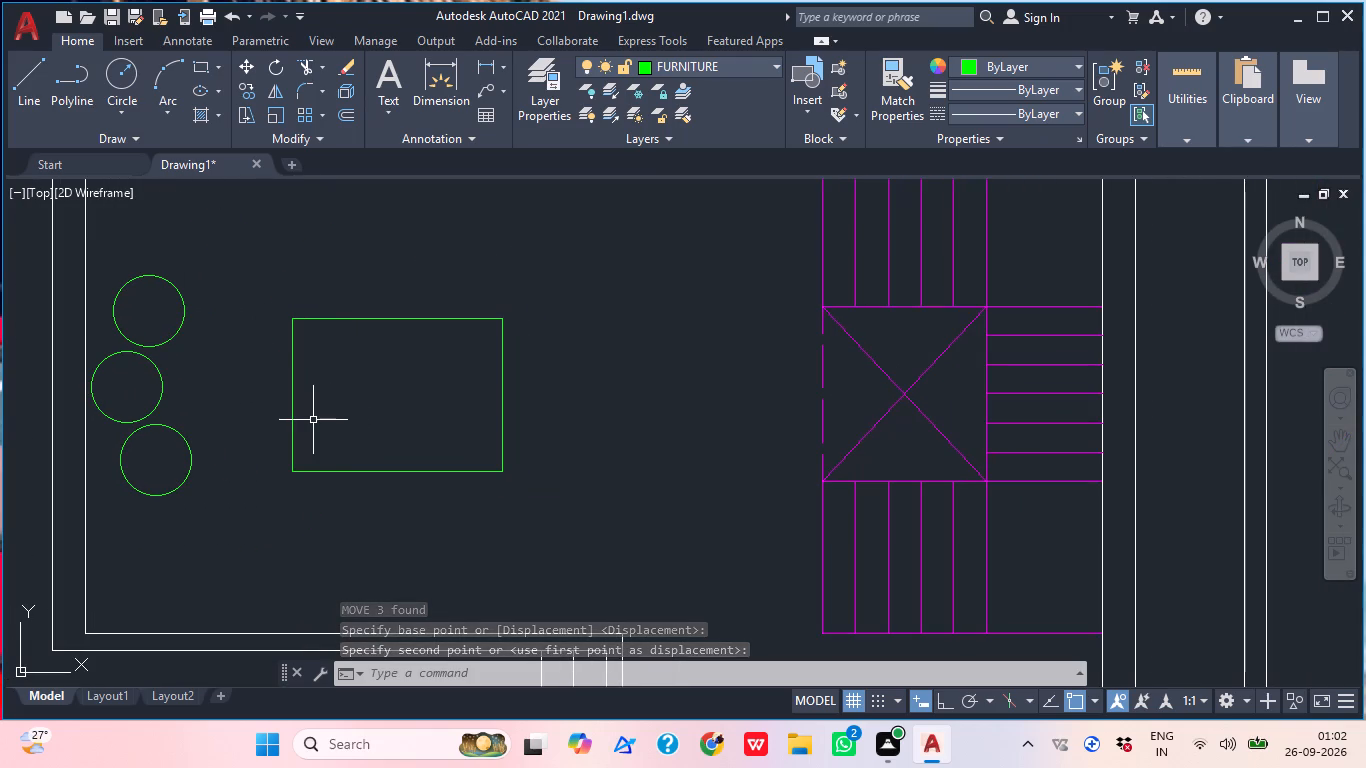
pyautogui.scroll(-1, 332, 417)
pyautogui.moveTo(312, 400); pyautogui.dragTo(287, 382, button='middle')
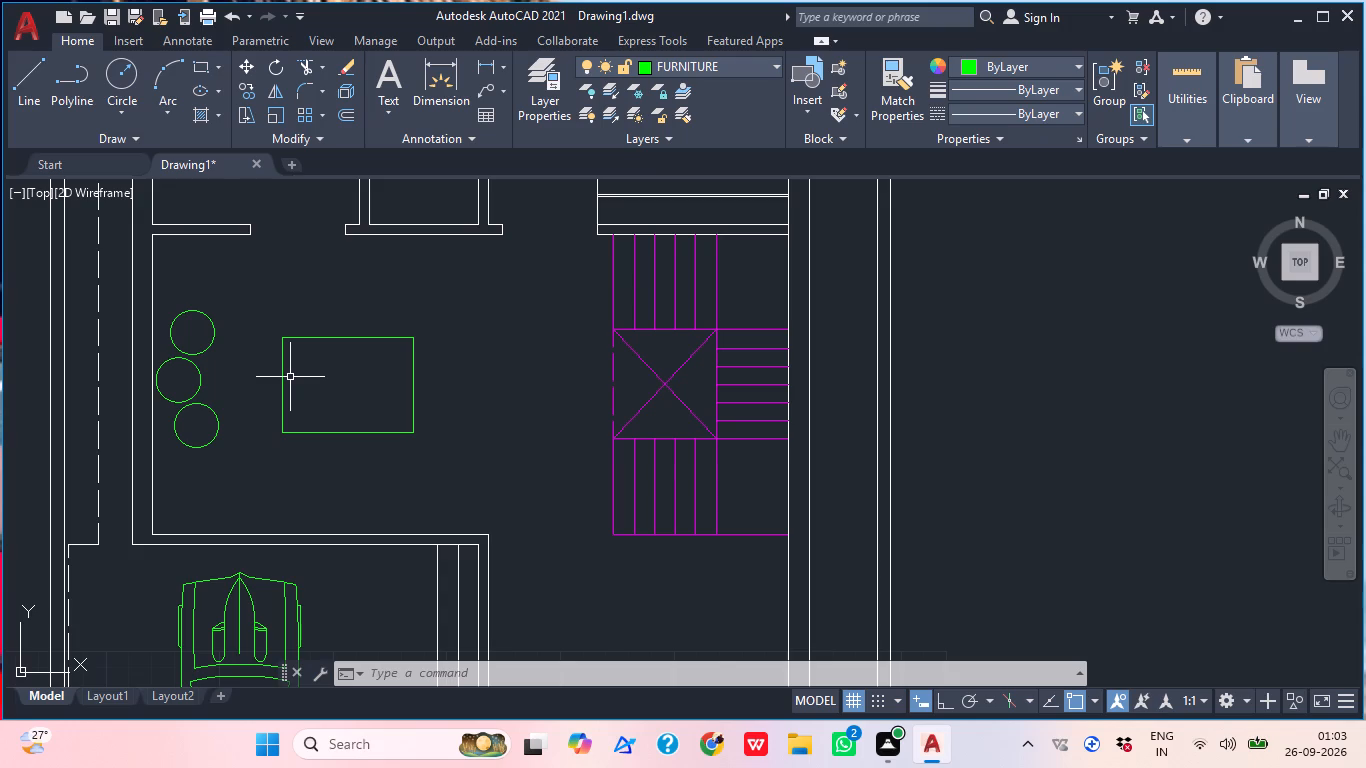
pyautogui.click(158, 63)
pyautogui.scroll(2, 169, 306)
pyautogui.moveTo(181, 338); pyautogui.dragTo(197, 324, button='middle')
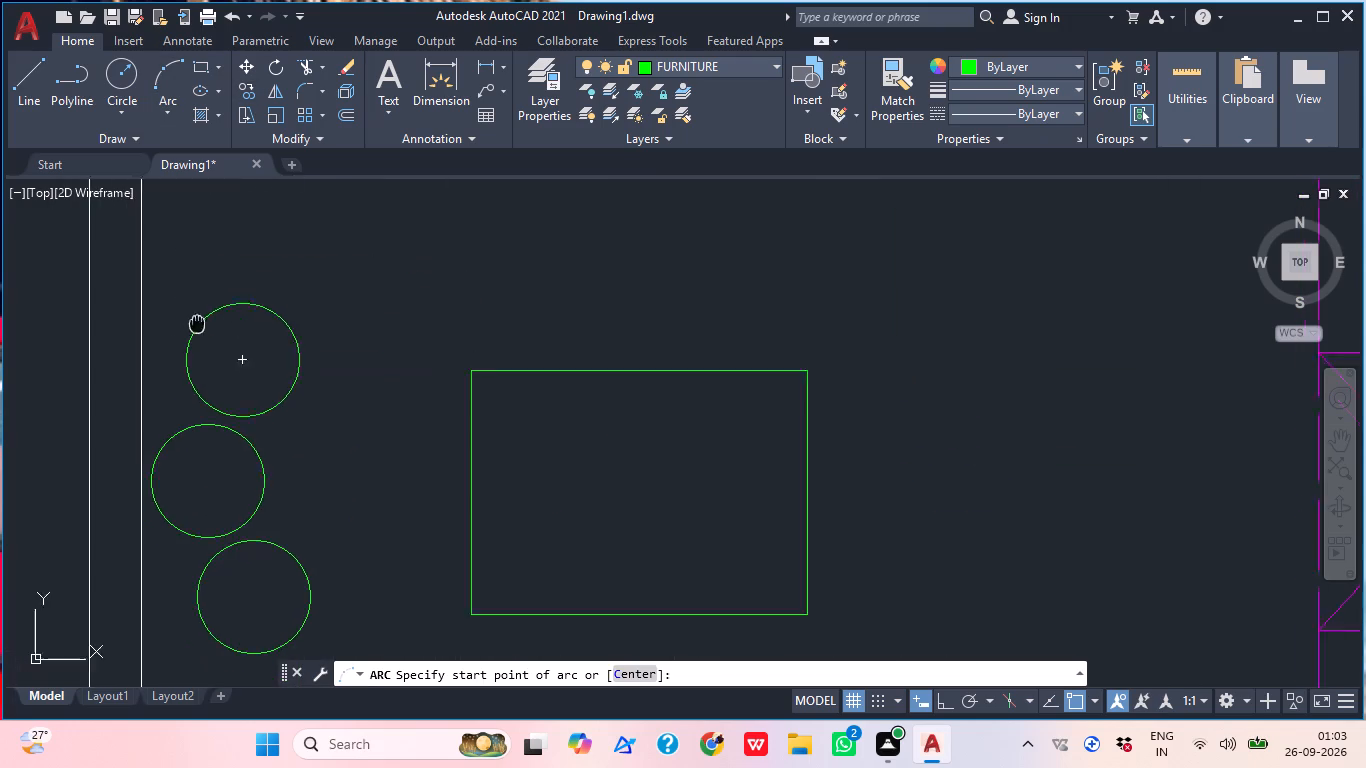
pyautogui.moveTo(197, 324); pyautogui.dragTo(208, 312, button='middle')
pyautogui.click(288, 304)
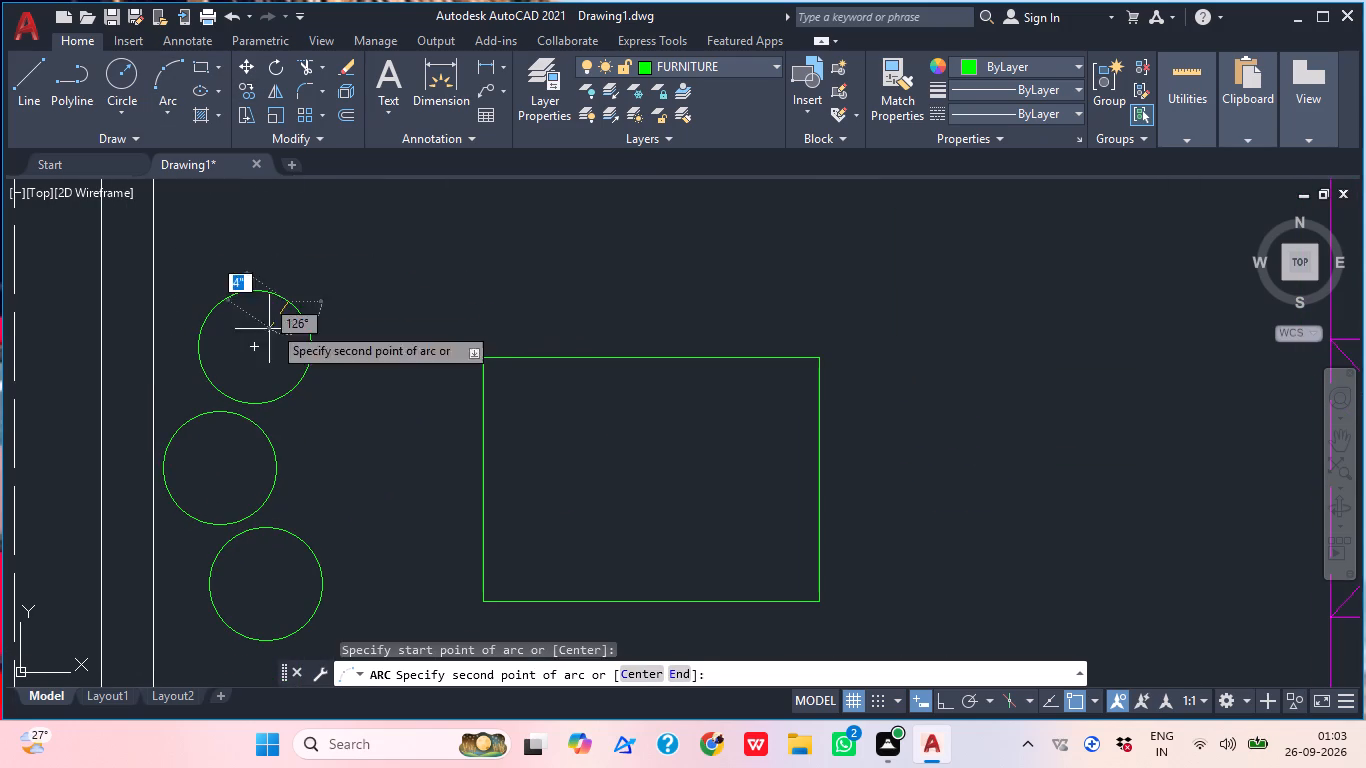
pyautogui.click(226, 389)
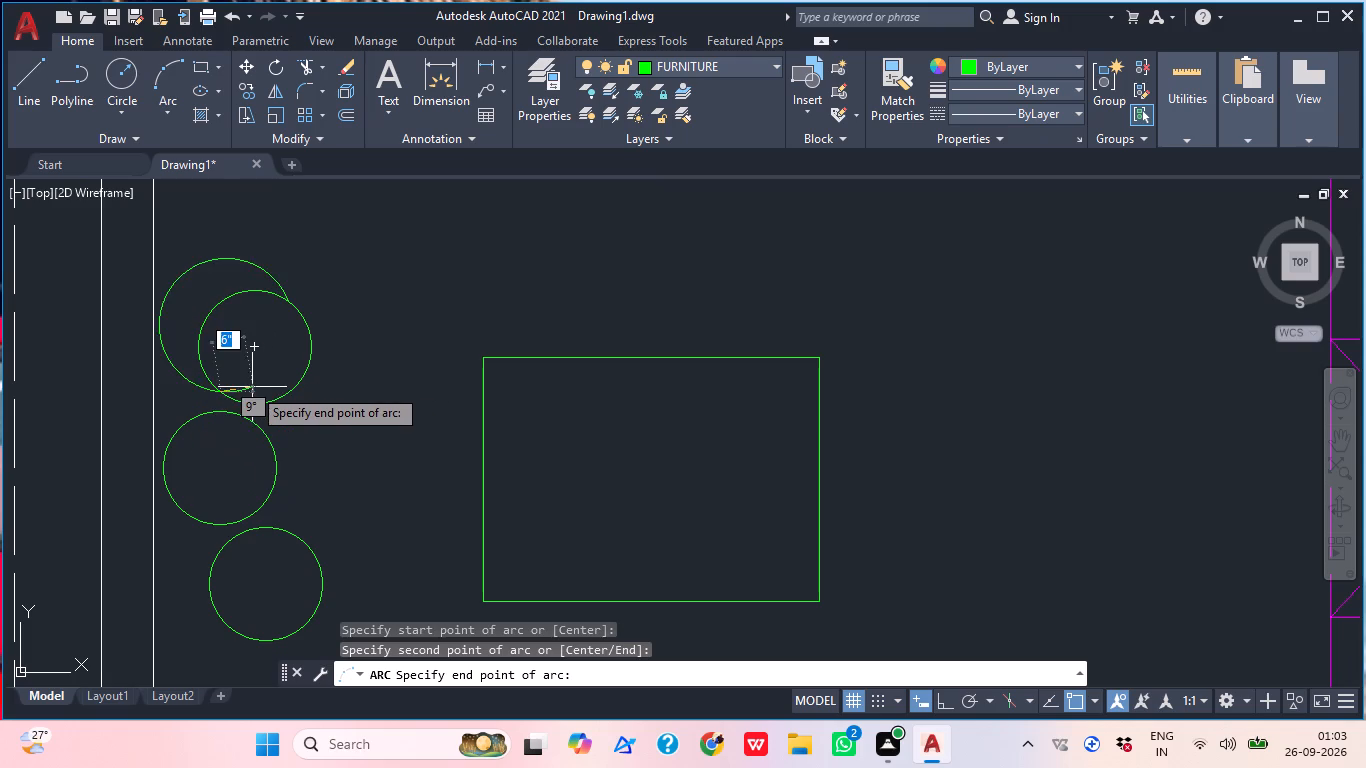
pyautogui.click(246, 395)
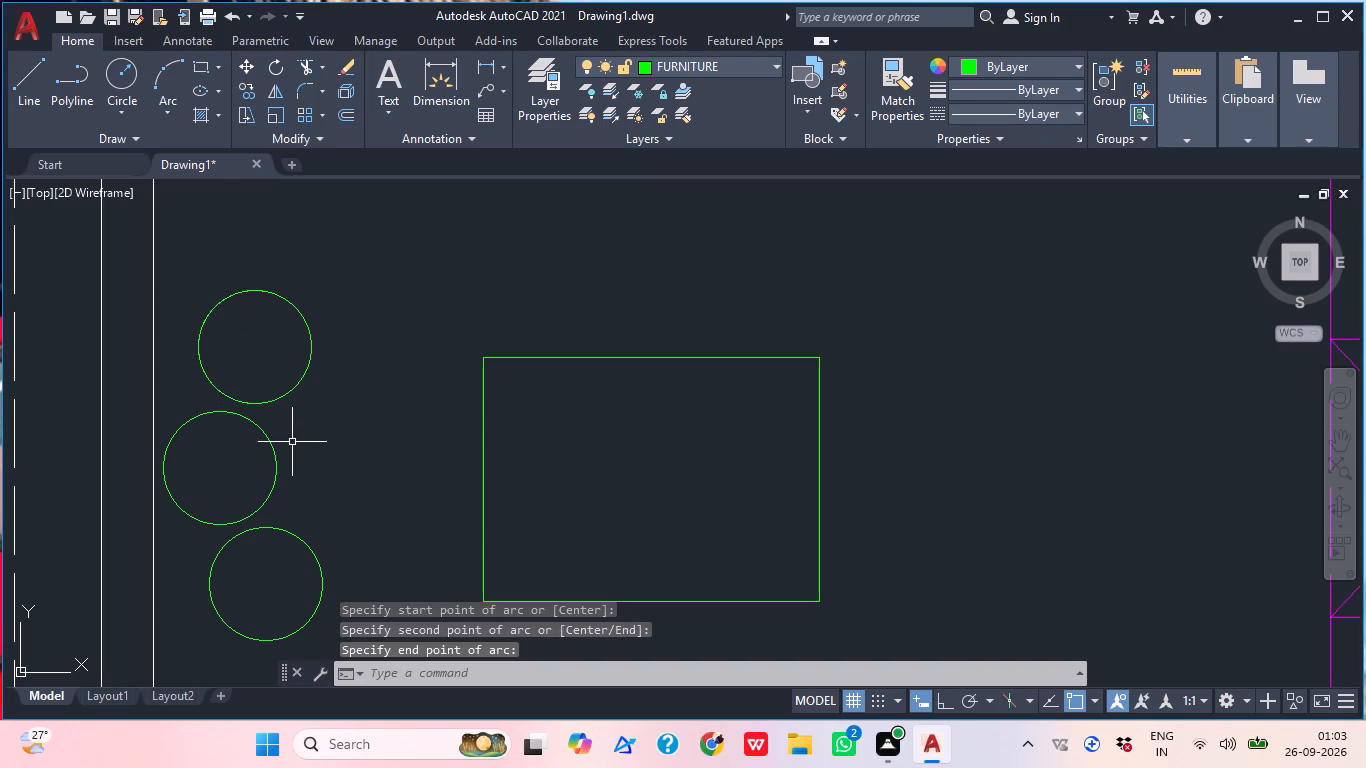
# Draw an offset three-point arc around the wall side of the northernmost circle, with its second point about 1'-7" from the start.
pyautogui.click(178, 73)
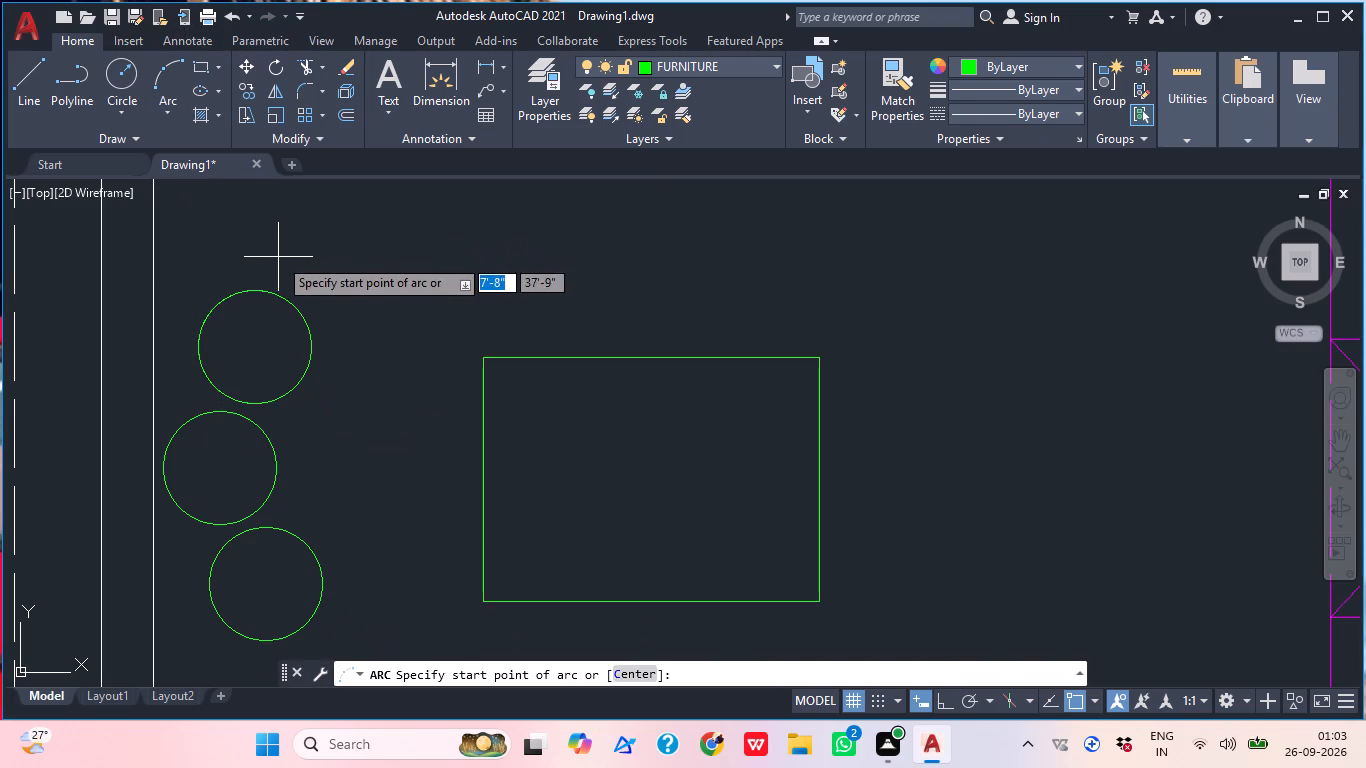
pyautogui.click(277, 299)
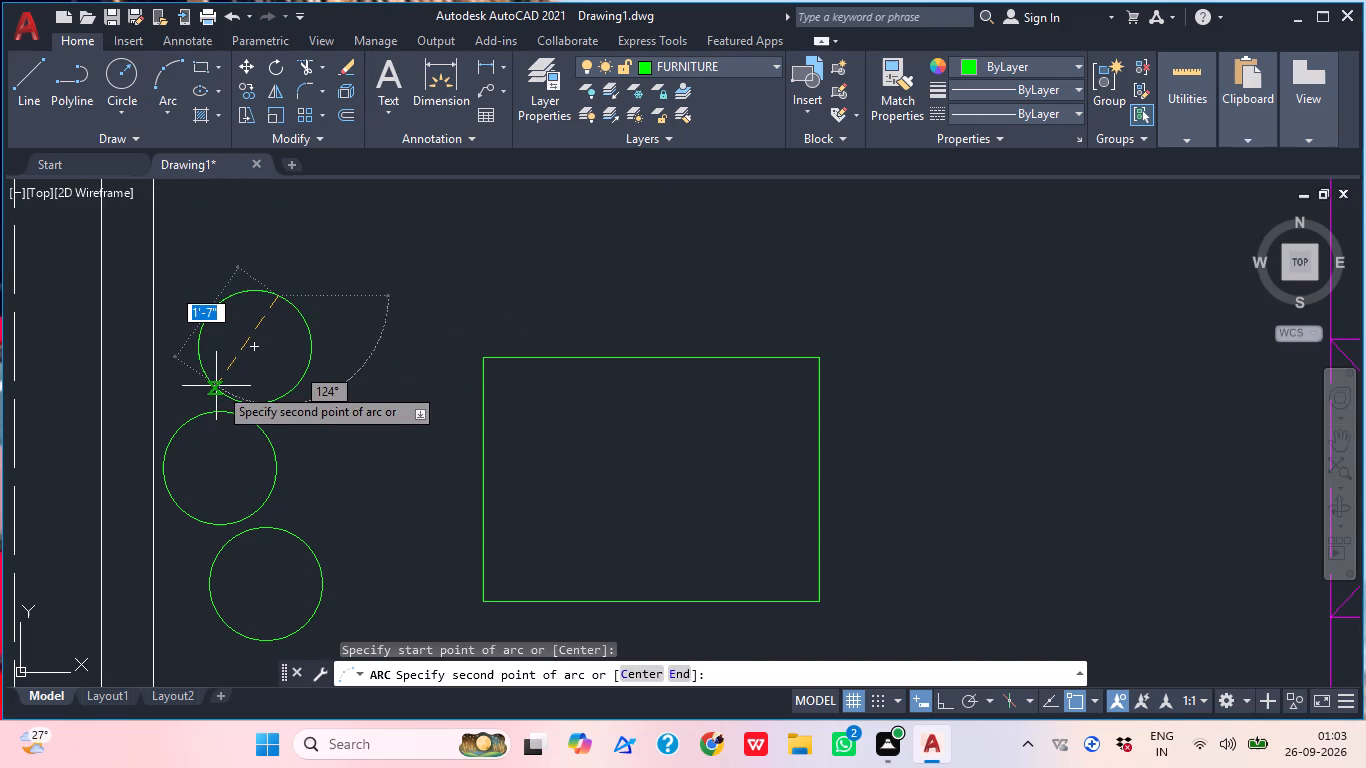
pyautogui.click(215, 389)
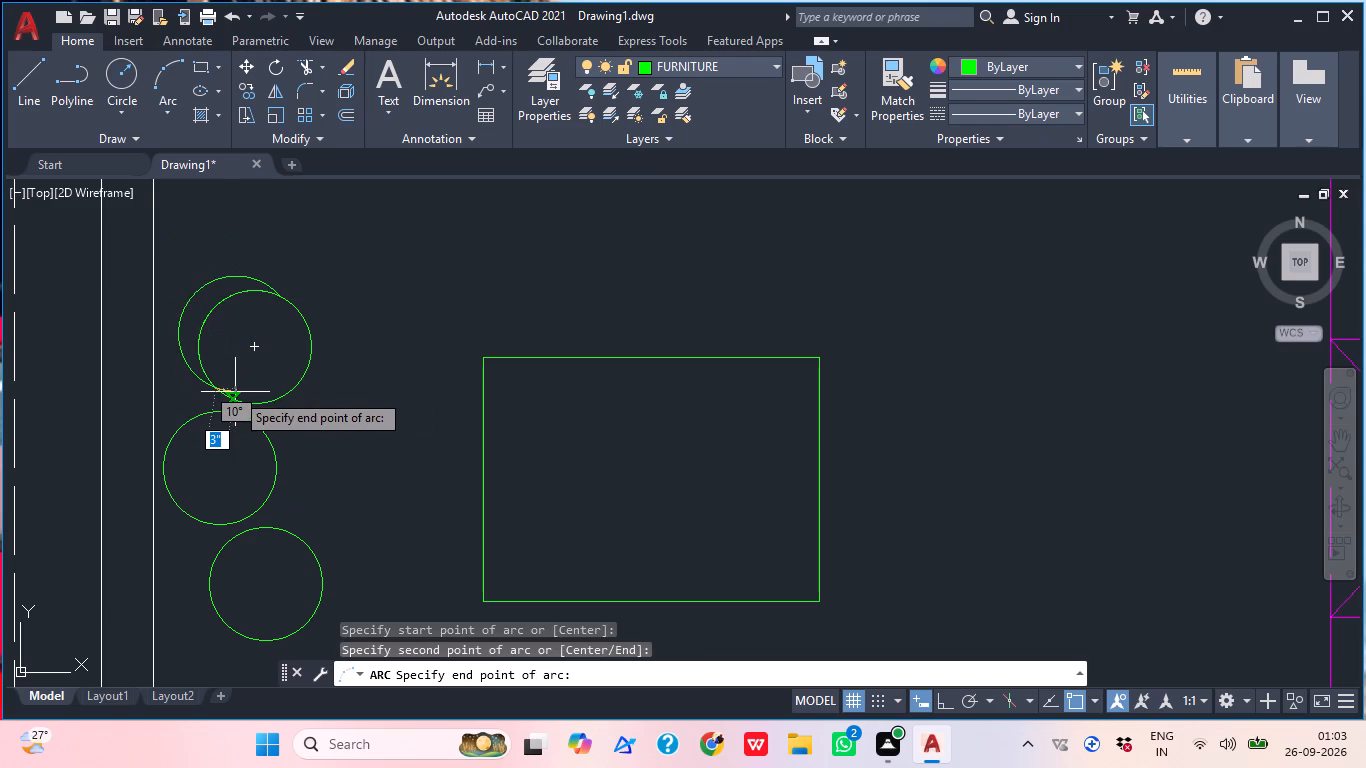
pyautogui.scroll(1, 239, 391)
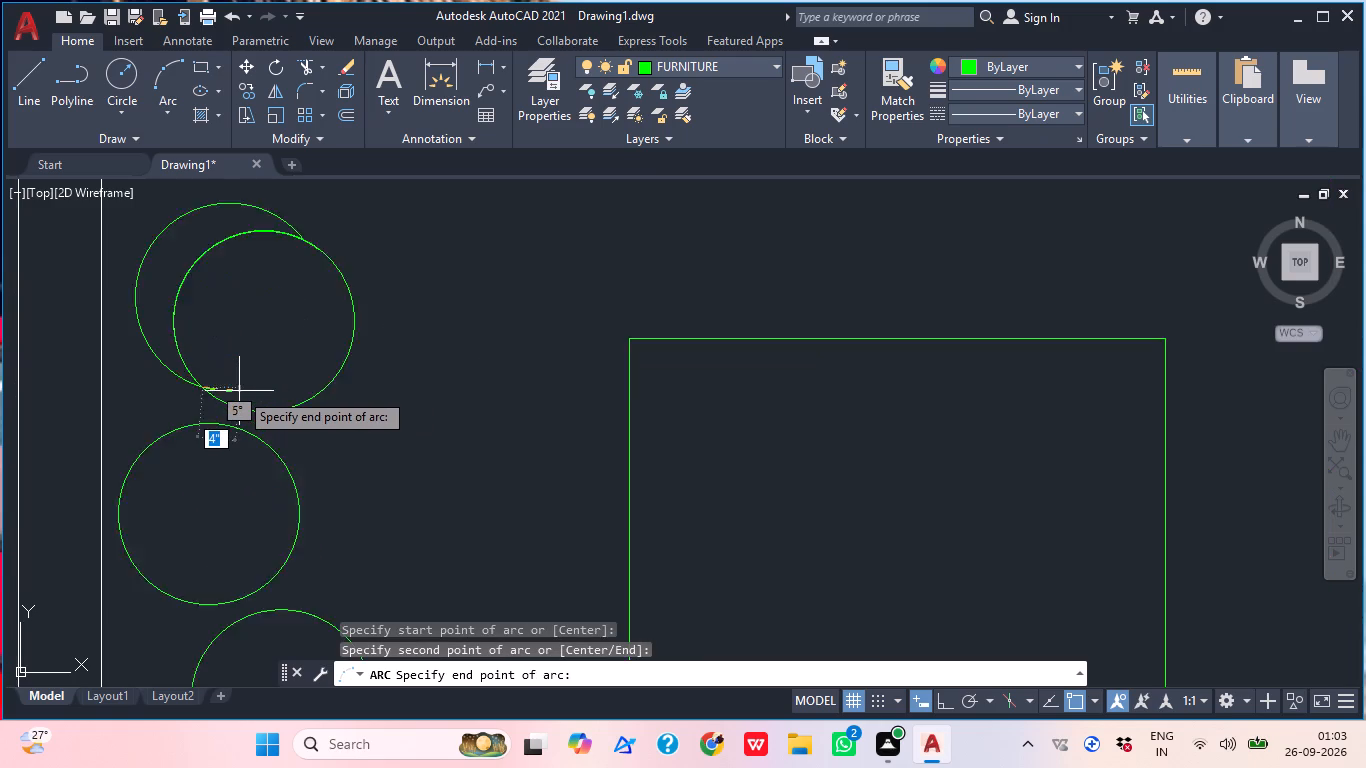
pyautogui.scroll(1, 239, 391)
pyautogui.click(246, 396)
pyautogui.scroll(-1, 299, 336)
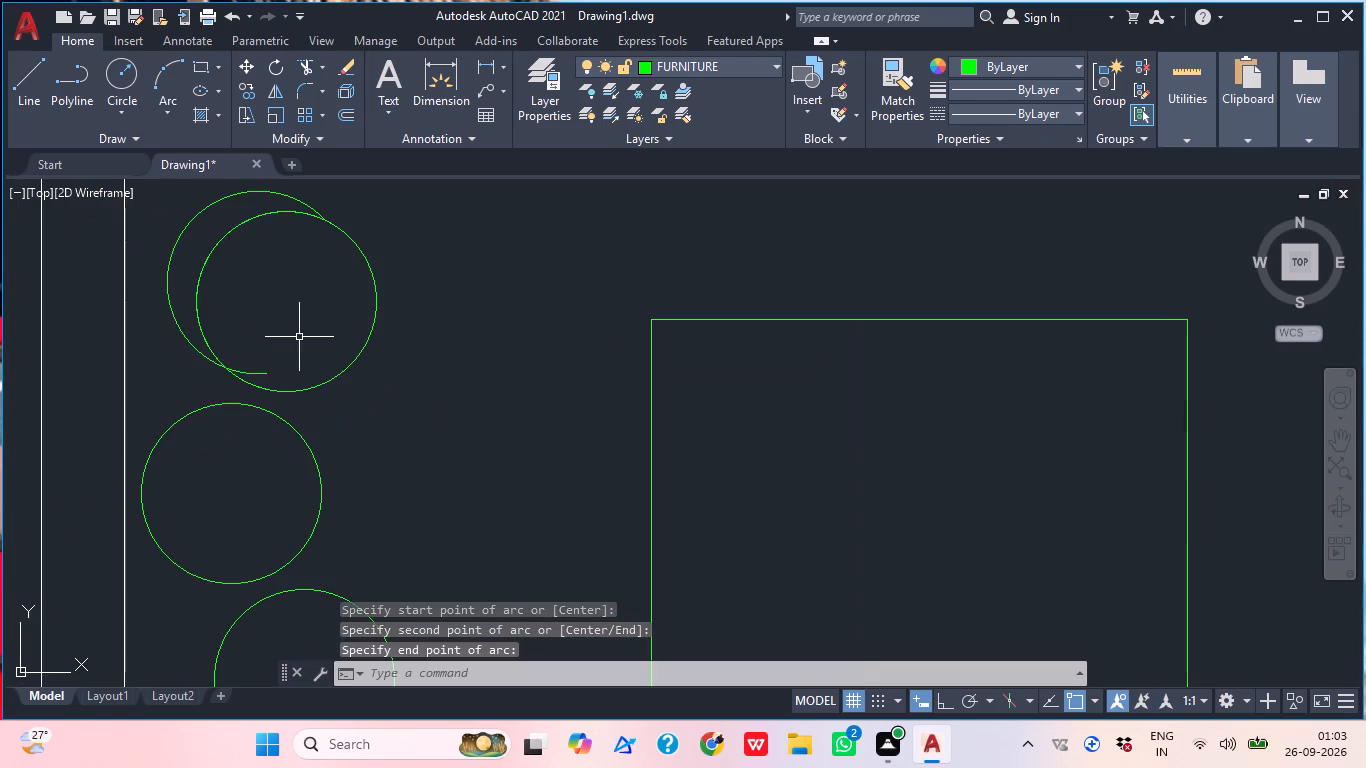
# Draw a three-point arc along the southernmost circle, with its second point about 1'-7" from the start at 49°.
pyautogui.moveTo(296, 370); pyautogui.dragTo(266, 393, button='middle')
pyautogui.click(184, 77)
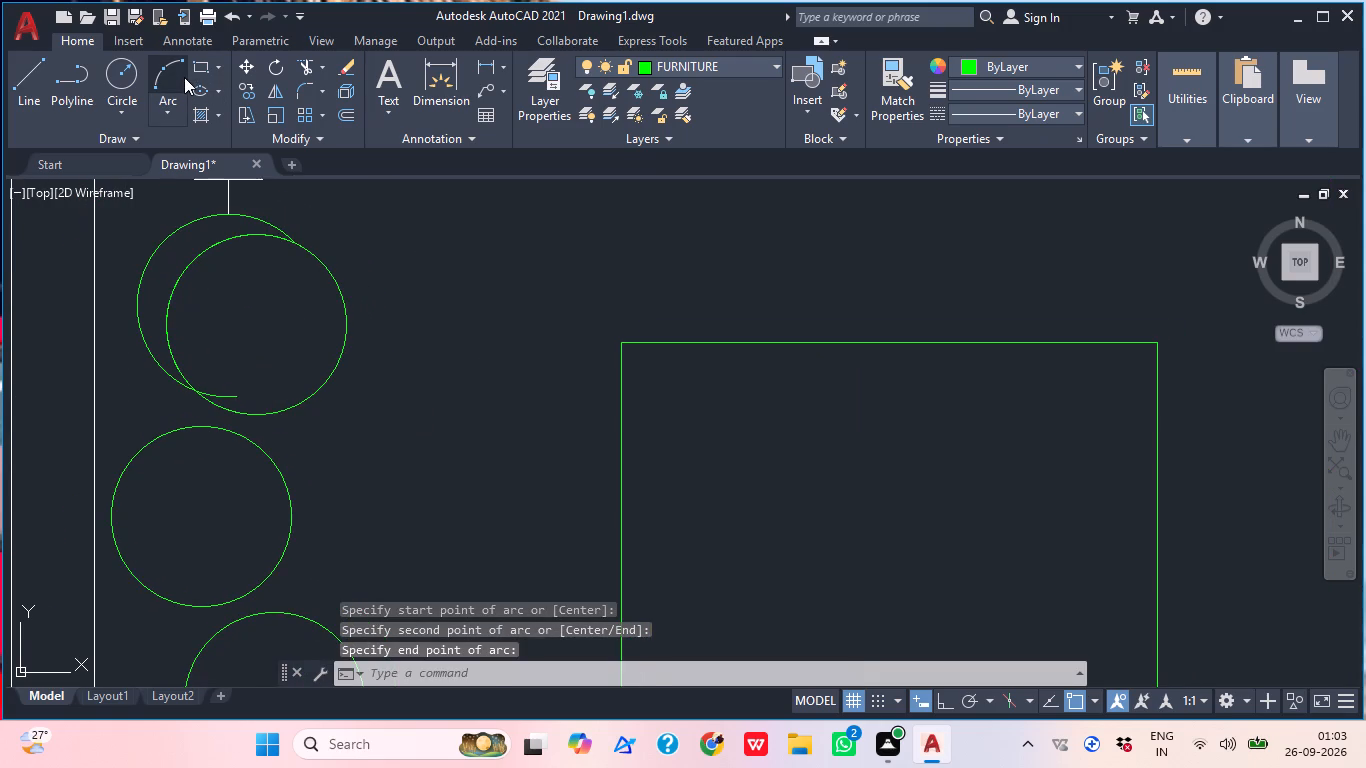
pyautogui.scroll(-3, 248, 98)
pyautogui.moveTo(312, 457); pyautogui.dragTo(212, 256, button='middle')
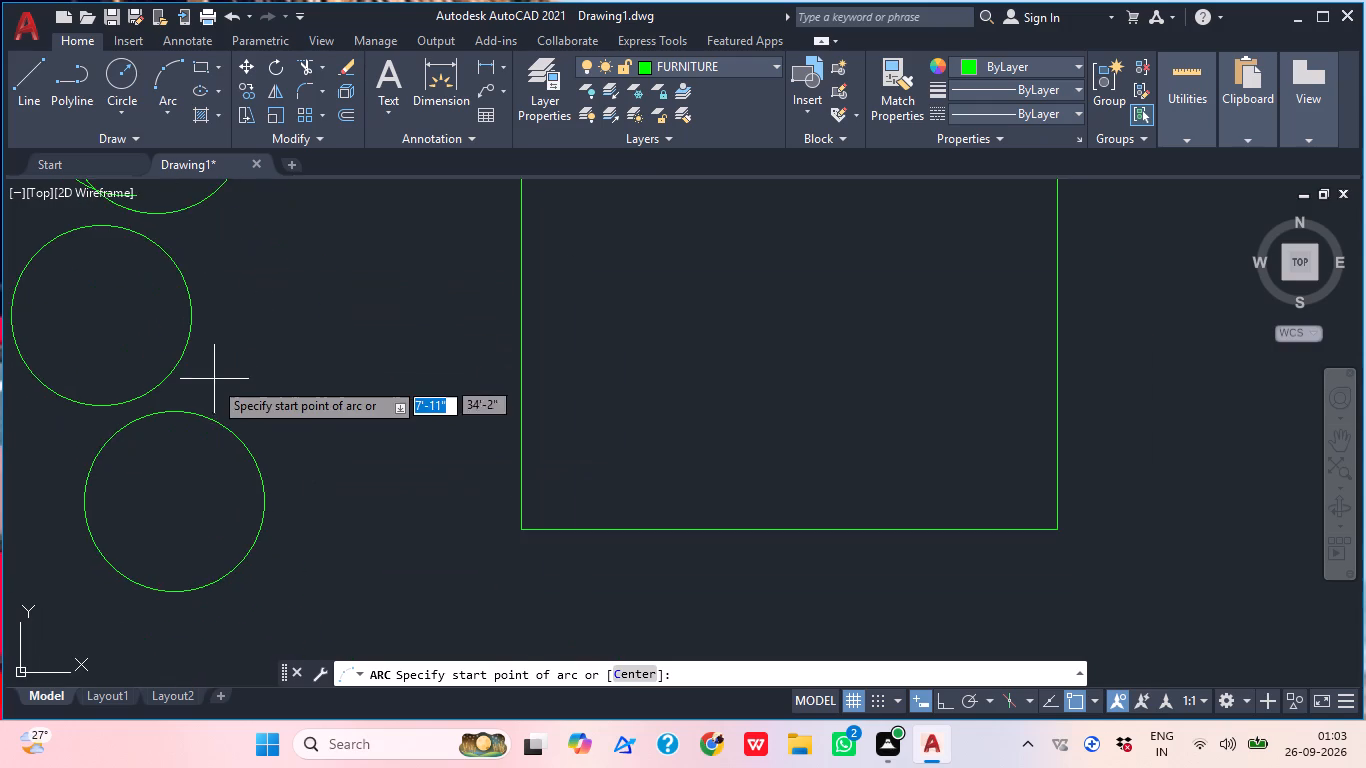
pyautogui.scroll(-2, 208, 397)
pyautogui.scroll(3, 182, 412)
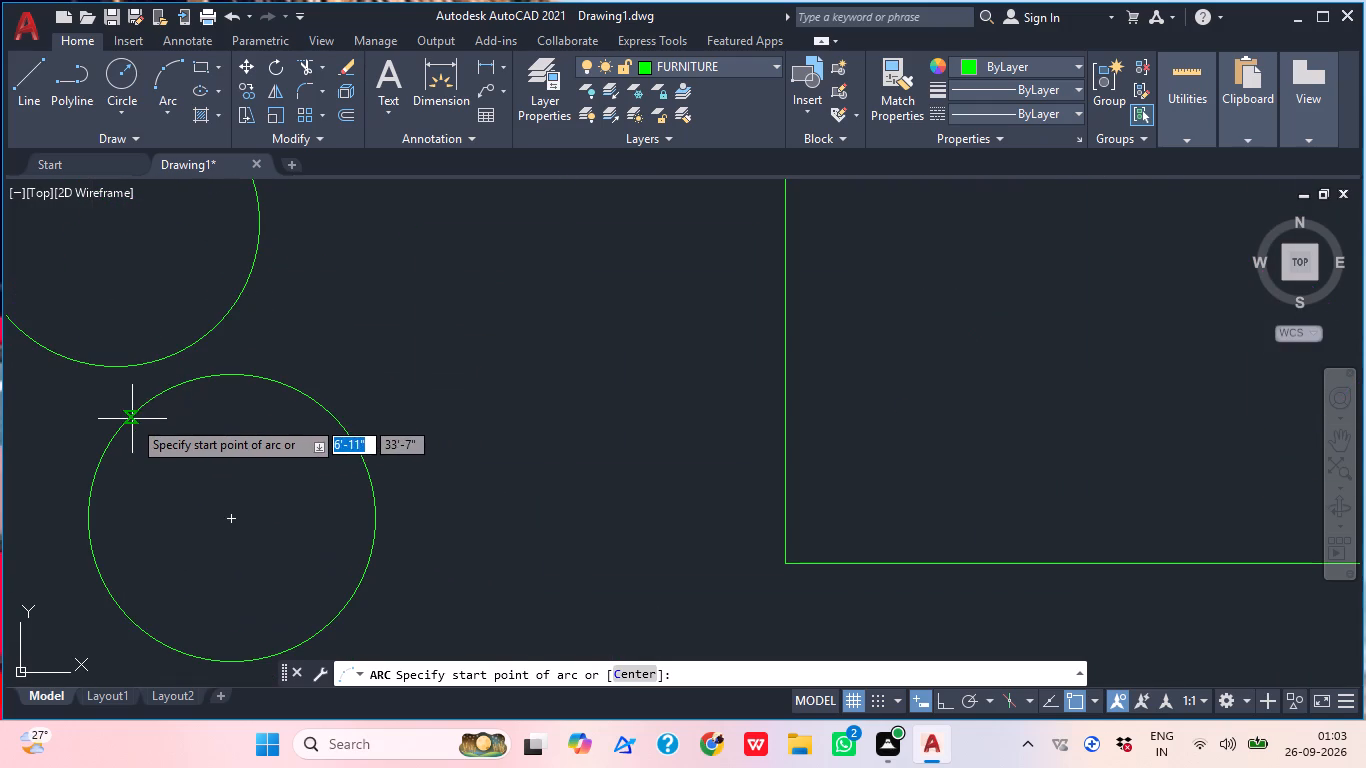
pyautogui.click(136, 407)
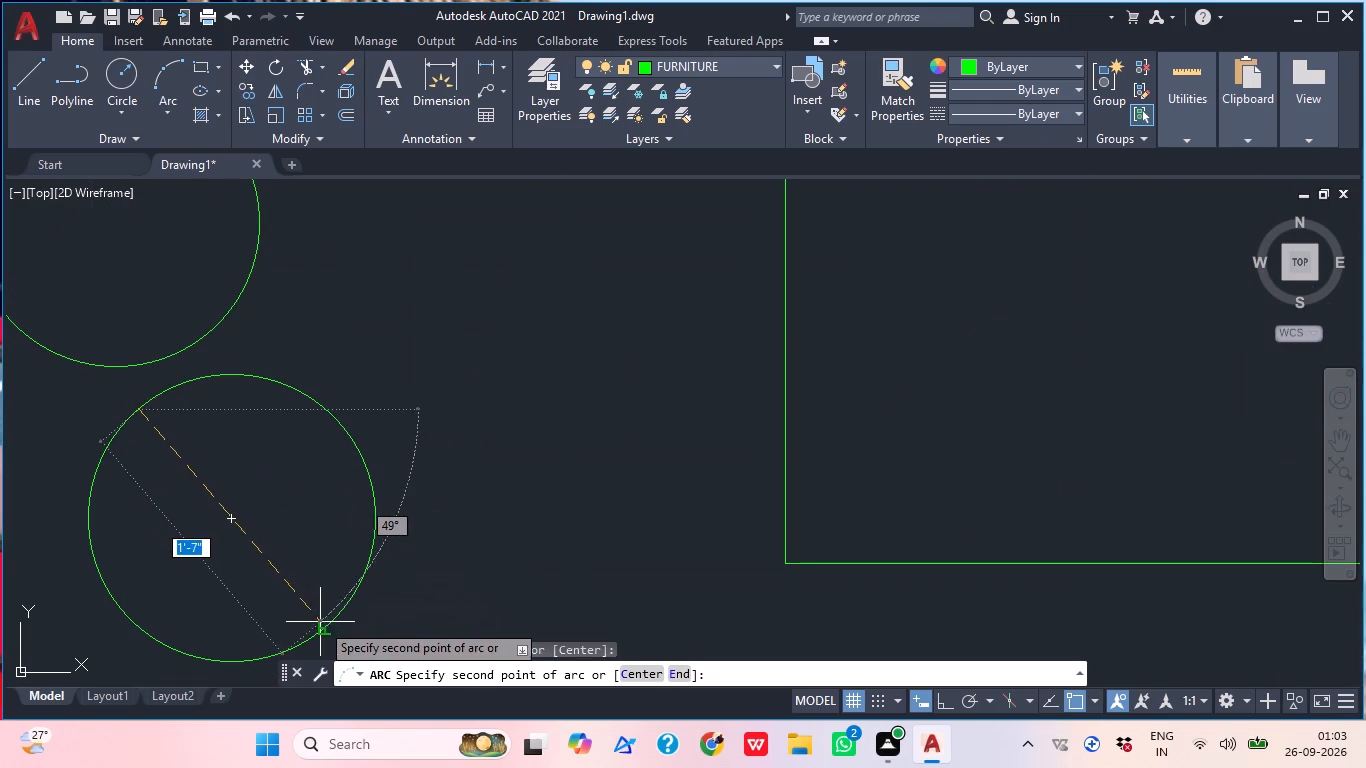
pyautogui.moveTo(322, 628); pyautogui.dragTo(316, 618)
pyautogui.scroll(-2, 321, 584)
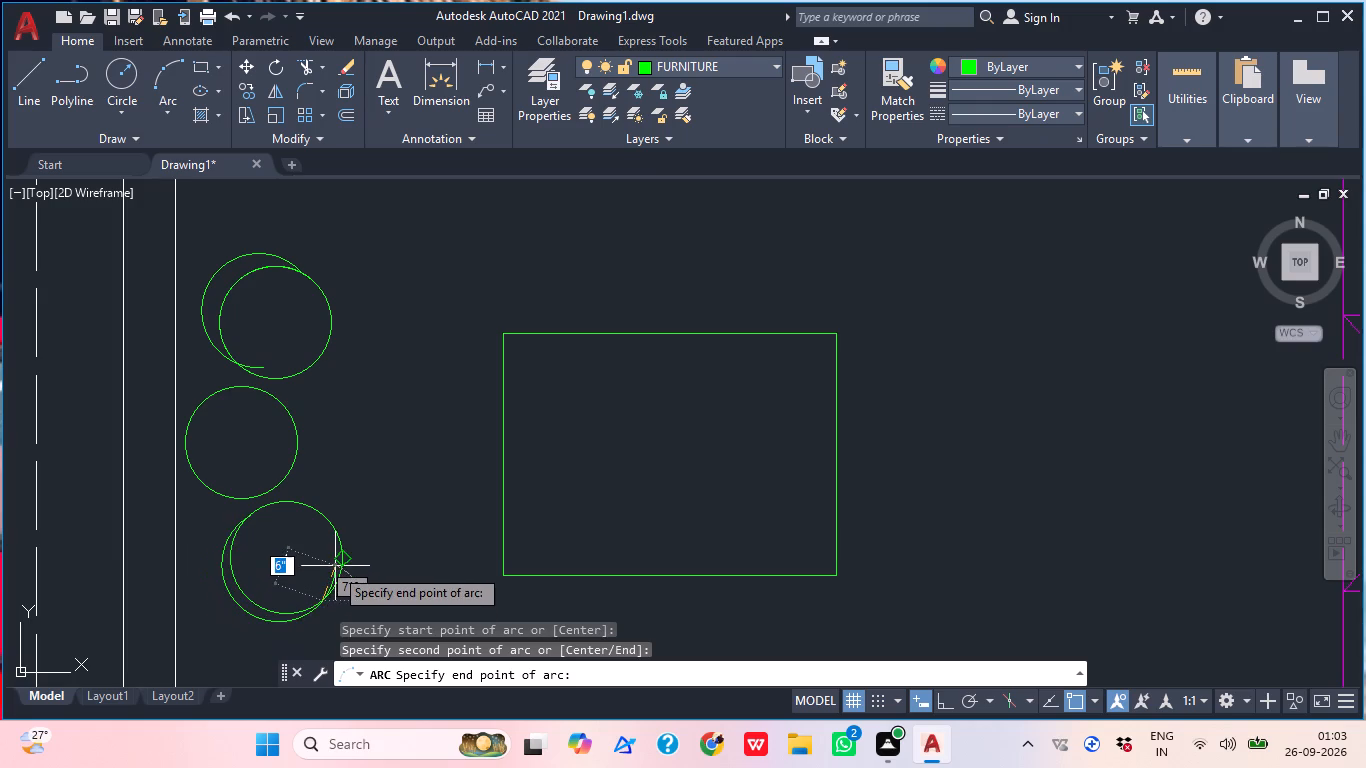
pyautogui.click(332, 569)
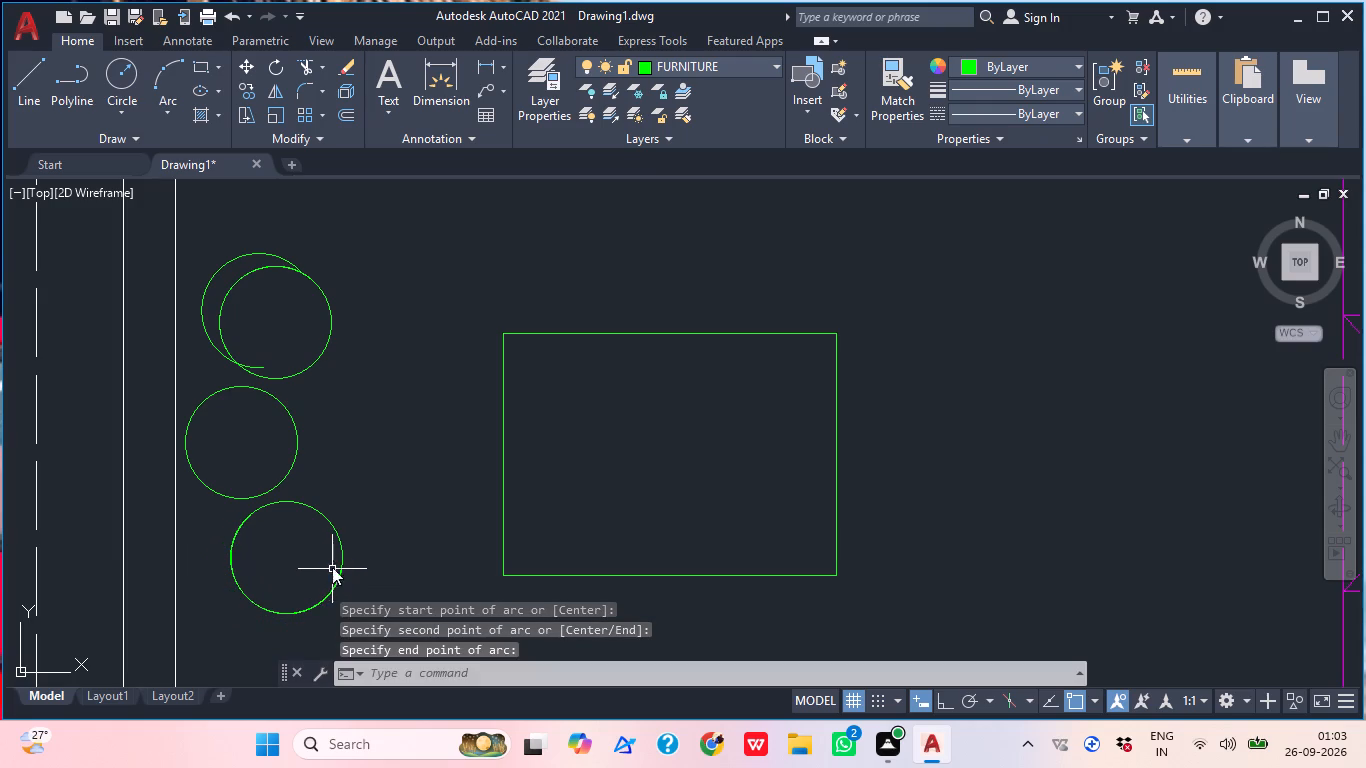
# Draw an offset three-point arc around the wall side of the southernmost circle, ending inside it about 1'-1" from the second point.
pyautogui.click(161, 91)
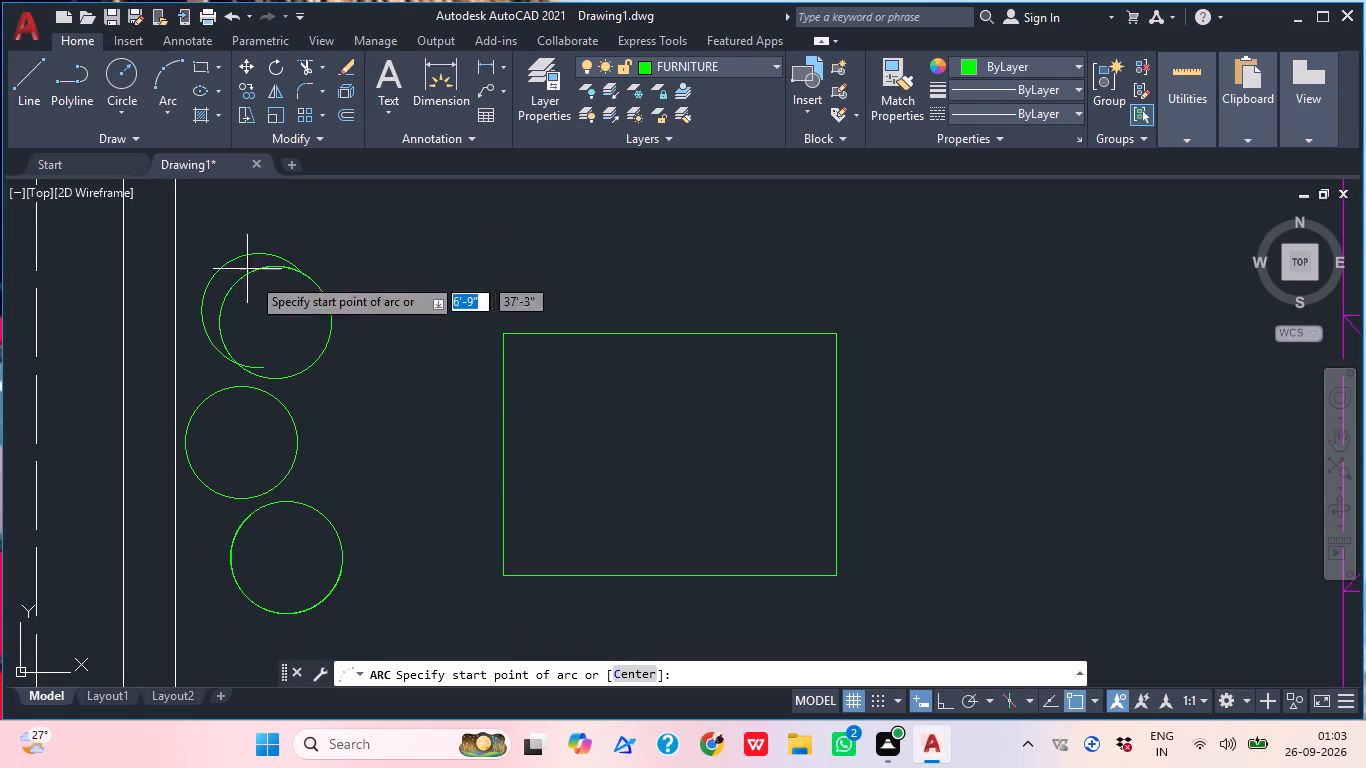
pyautogui.click(248, 512)
pyautogui.click(319, 609)
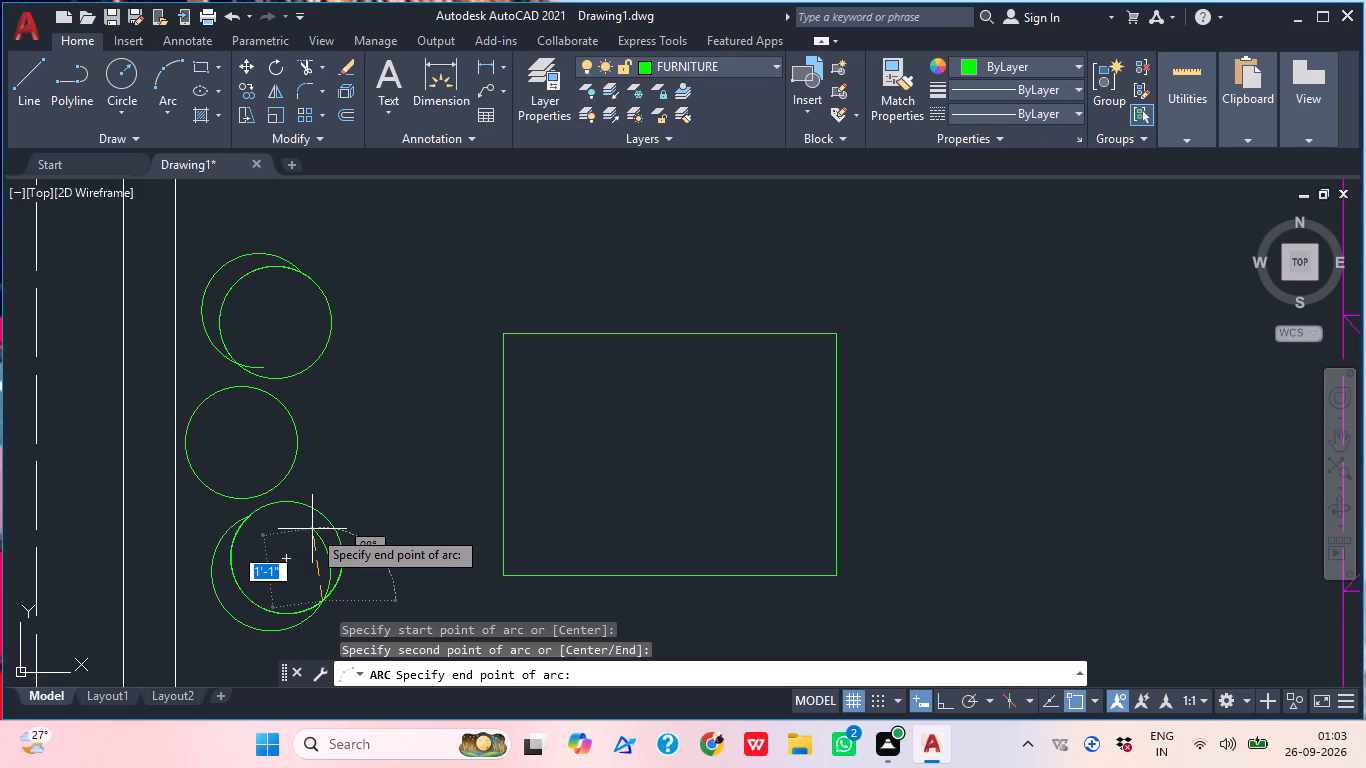
pyautogui.click(313, 529)
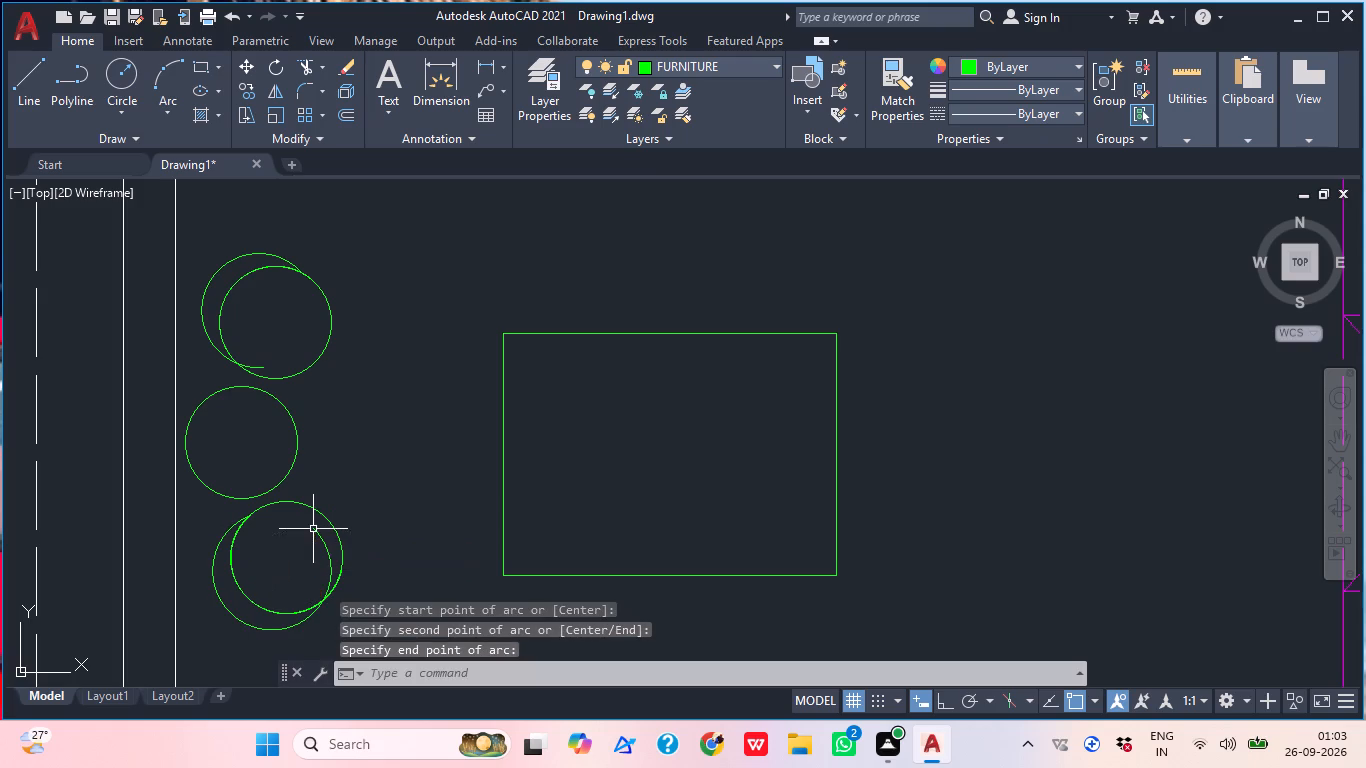
# Trim the loose end of the offset arc inside the northernmost circle.
pyautogui.scroll(-1, 411, 520)
pyautogui.moveTo(410, 521); pyautogui.dragTo(375, 474, button='middle')
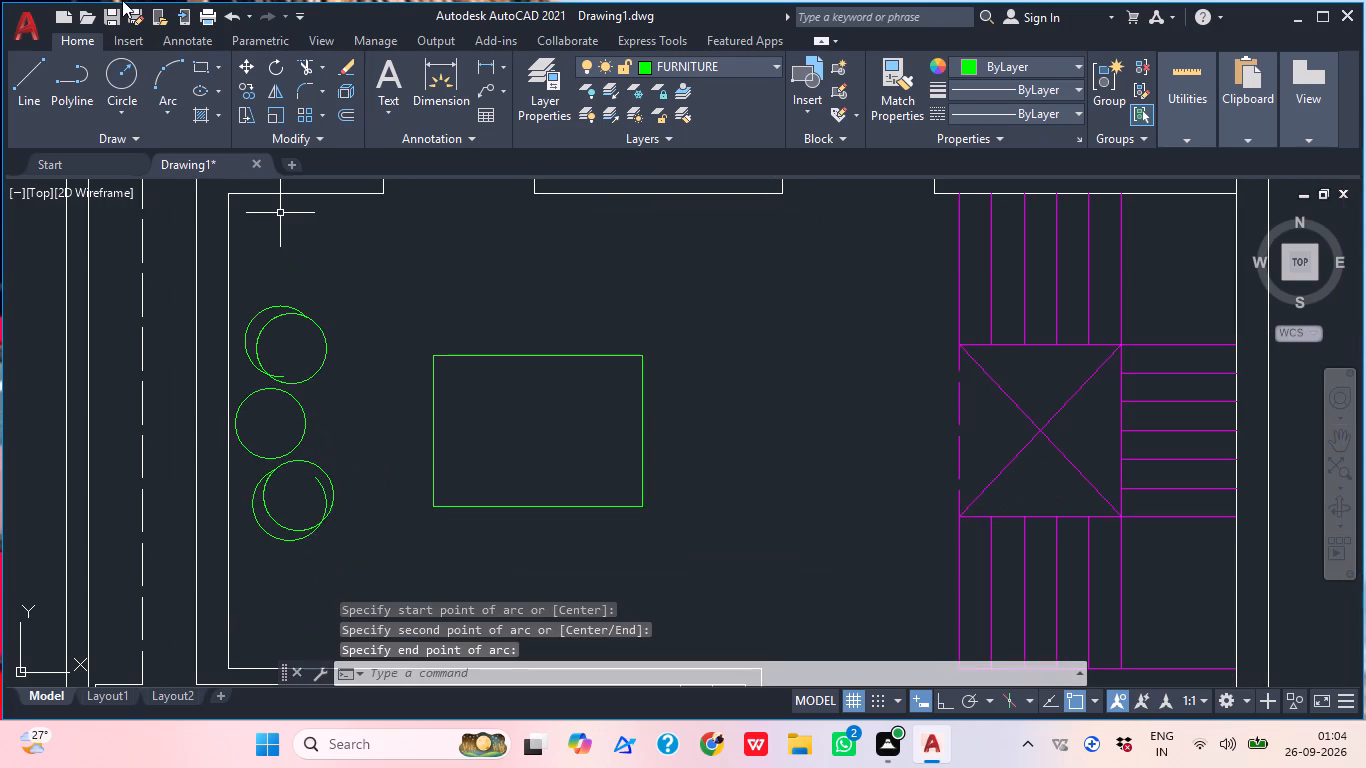
pyautogui.write('TR')
pyautogui.press('Return')
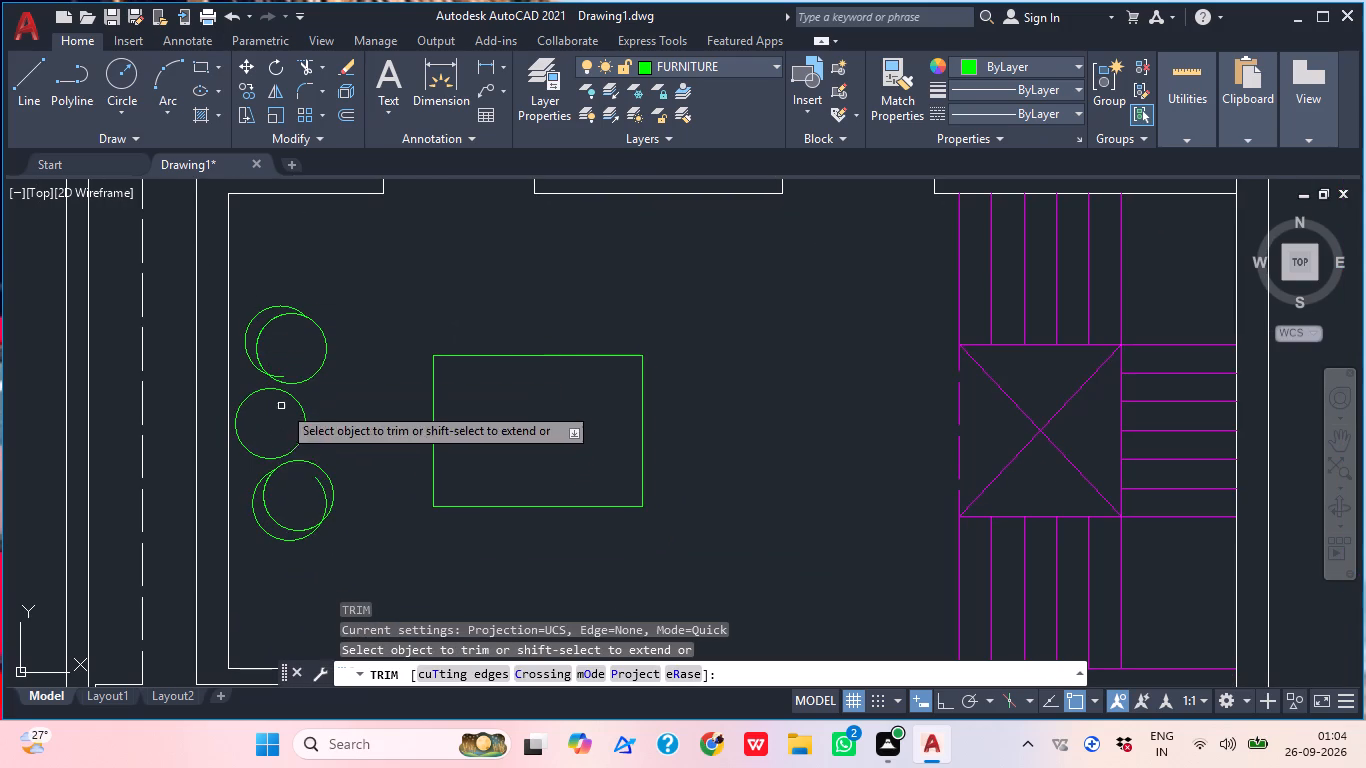
pyautogui.scroll(6, 284, 376)
pyautogui.click(278, 381)
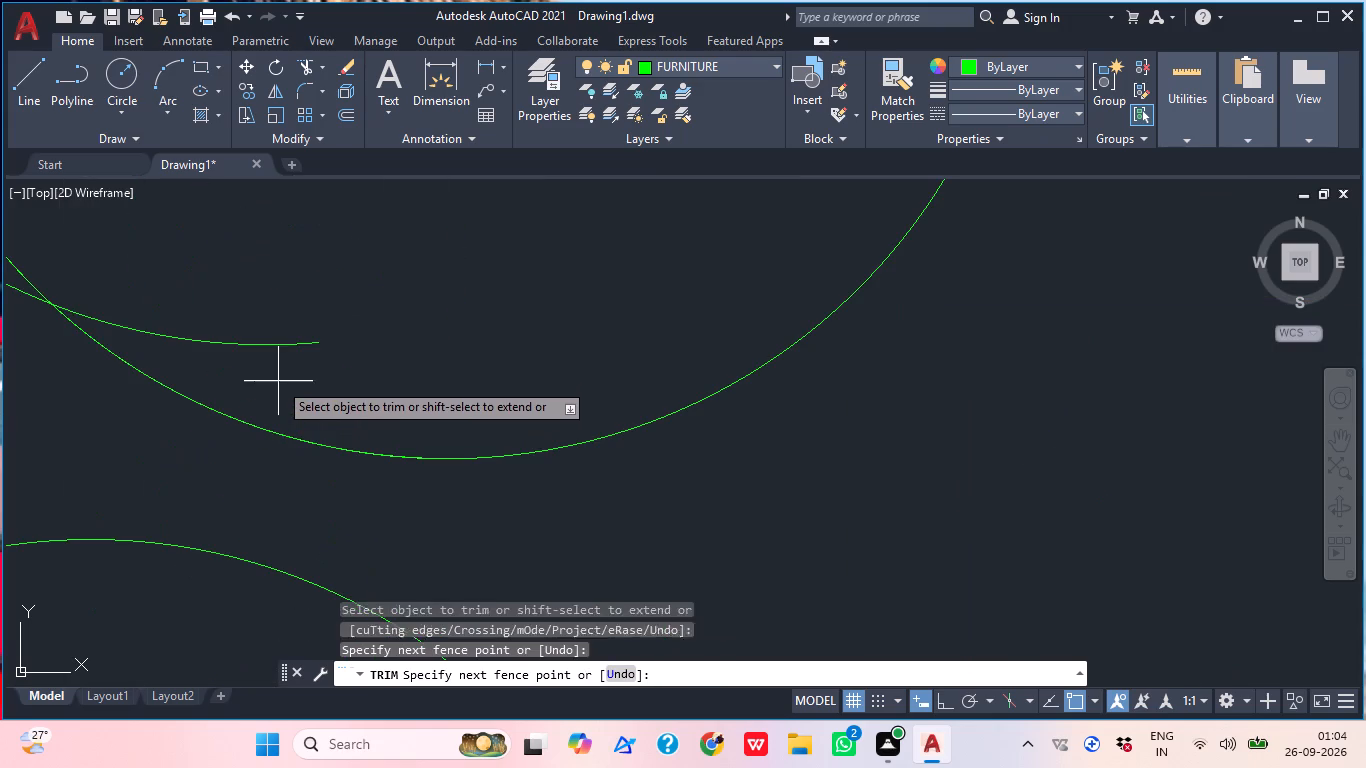
pyautogui.click(218, 321)
# Trim the offset arc's overhanging end inside the southernmost circle.
pyautogui.scroll(-4, 240, 295)
pyautogui.moveTo(232, 435); pyautogui.dragTo(134, 259, button='middle')
pyautogui.click(205, 431)
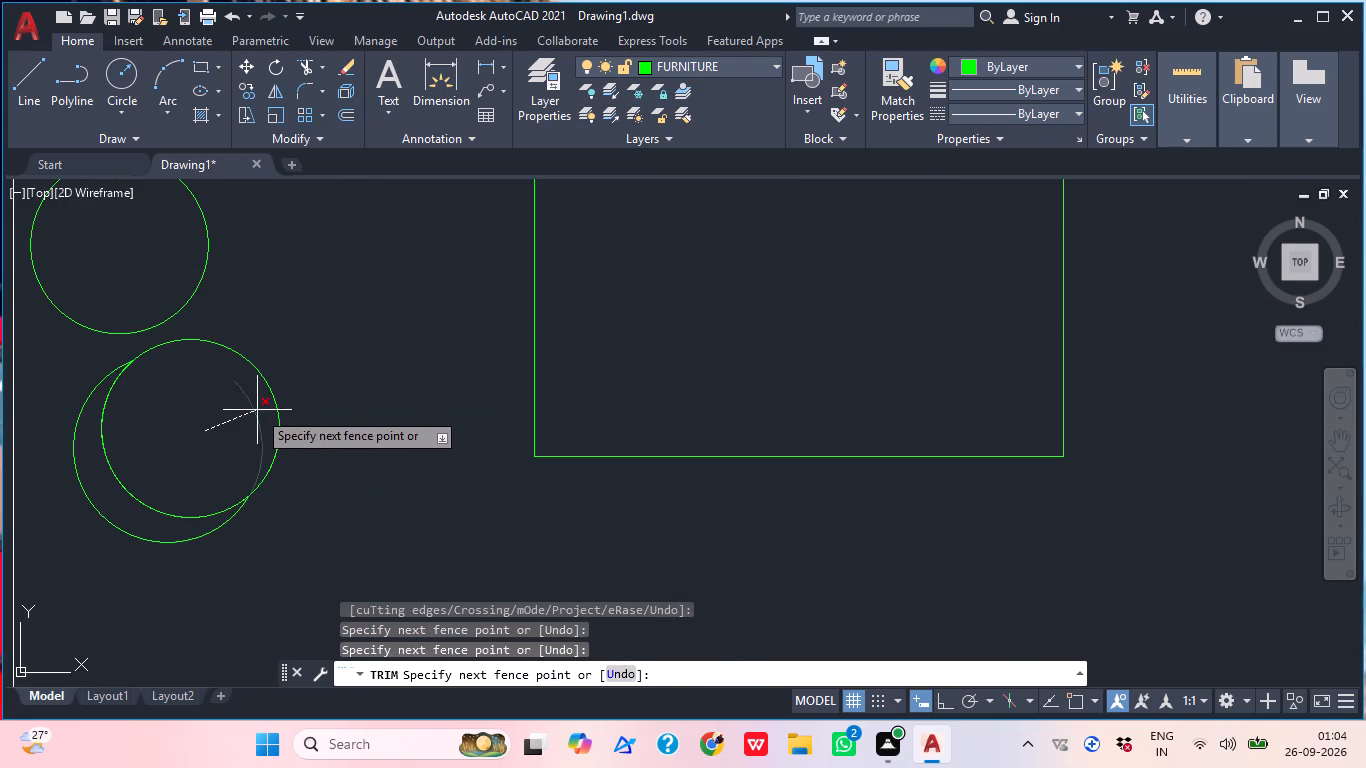
pyautogui.click(257, 410)
pyautogui.scroll(-1, 191, 425)
pyautogui.moveTo(191, 434); pyautogui.dragTo(188, 508, button='middle')
pyautogui.scroll(-1, 228, 433)
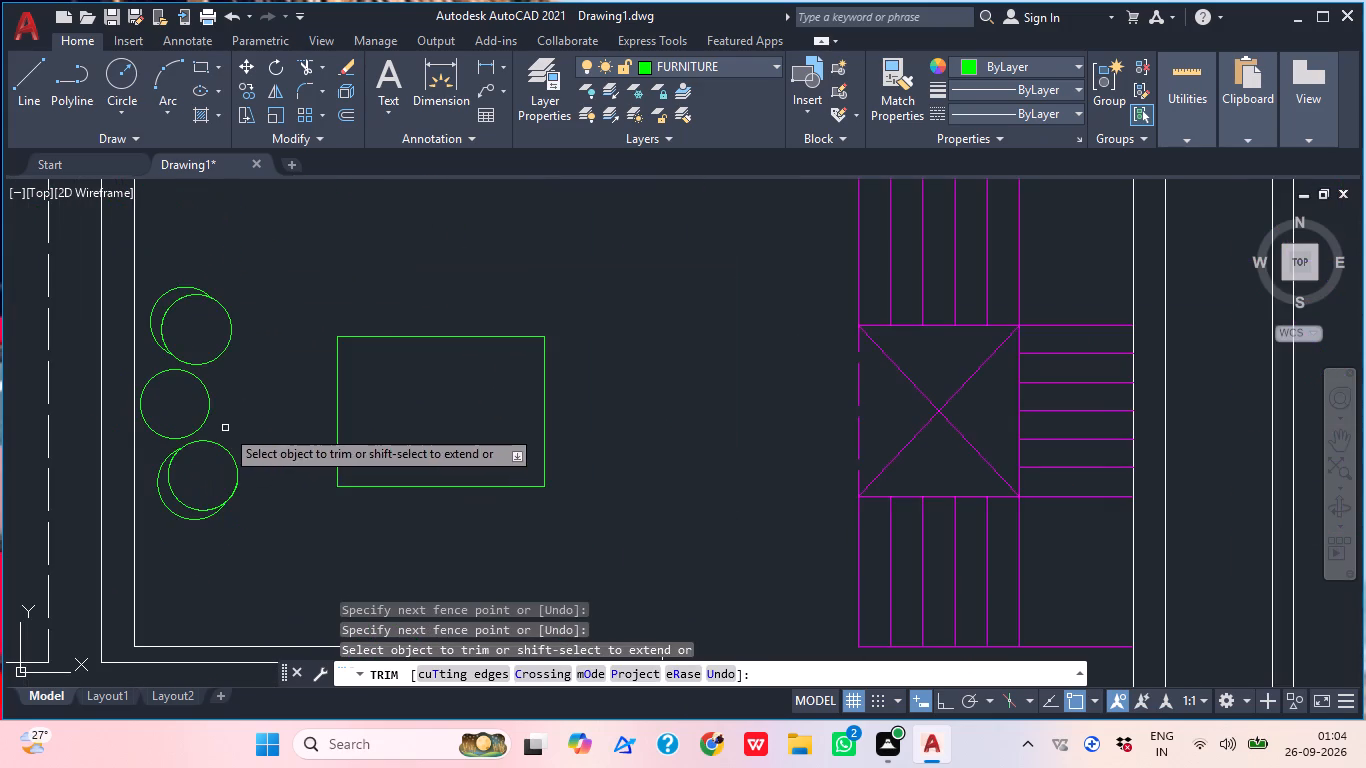
pyautogui.moveTo(216, 425); pyautogui.dragTo(230, 420, button='middle')
pyautogui.press('Escape')
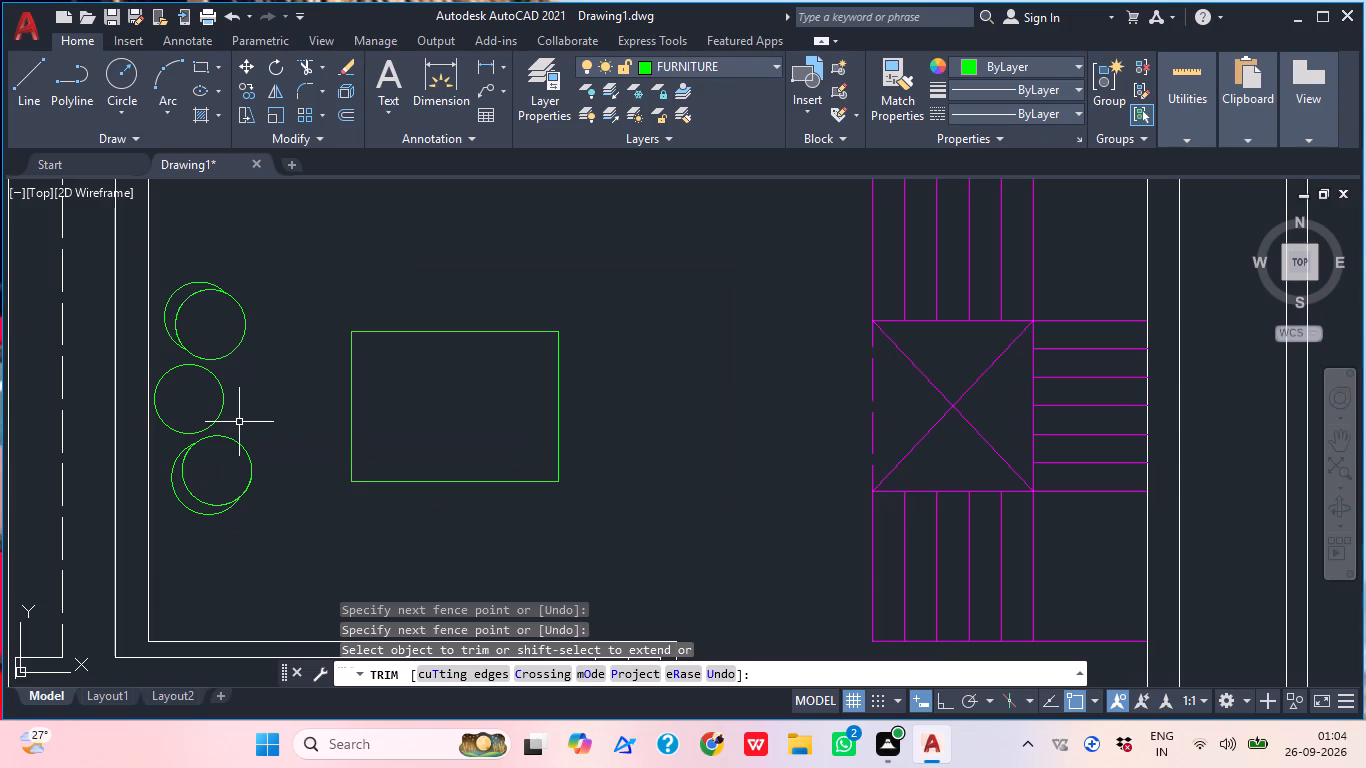
# Draw a three-point arc across the southernmost circle's interior, with its second point about 1'-7" from the start at 50°.
pyautogui.moveTo(196, 511); pyautogui.dragTo(206, 493, button='middle')
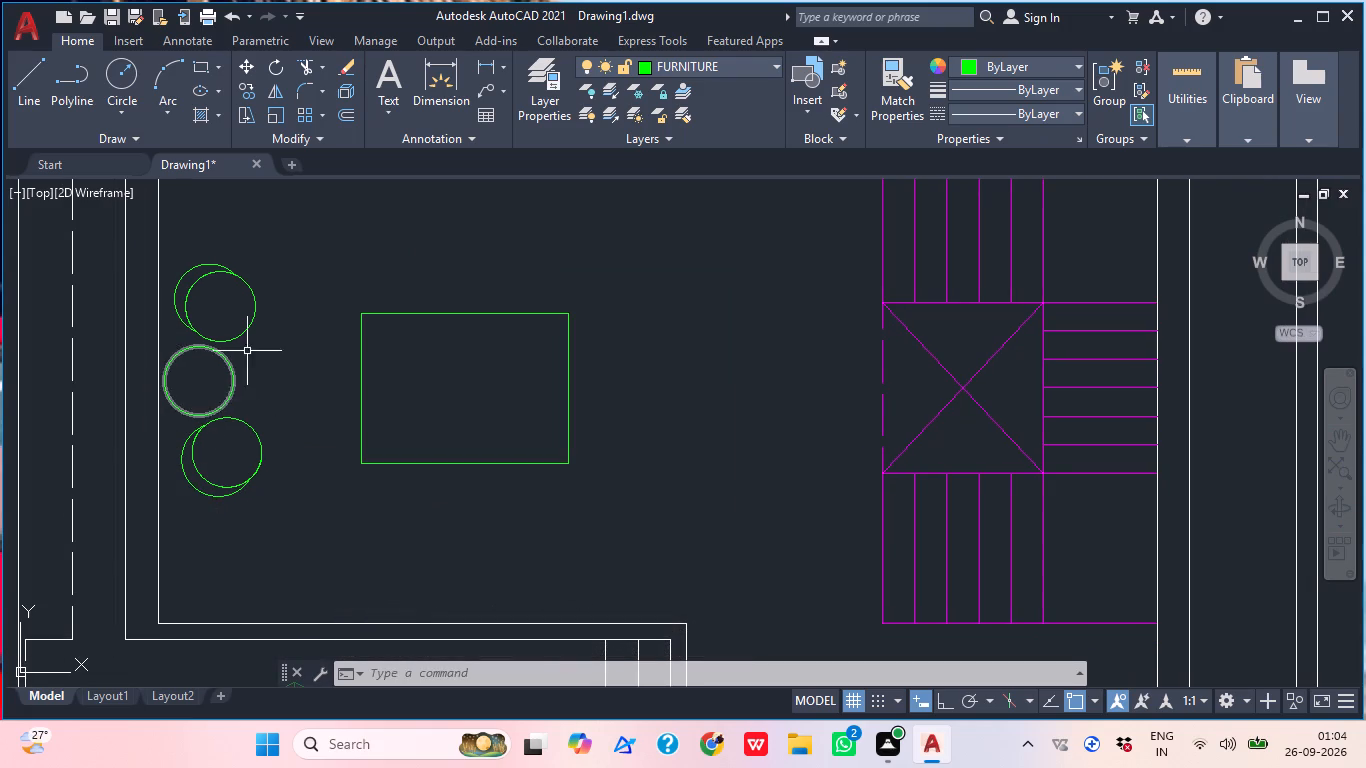
pyautogui.moveTo(208, 486); pyautogui.dragTo(204, 426, button='middle')
pyautogui.click(160, 70)
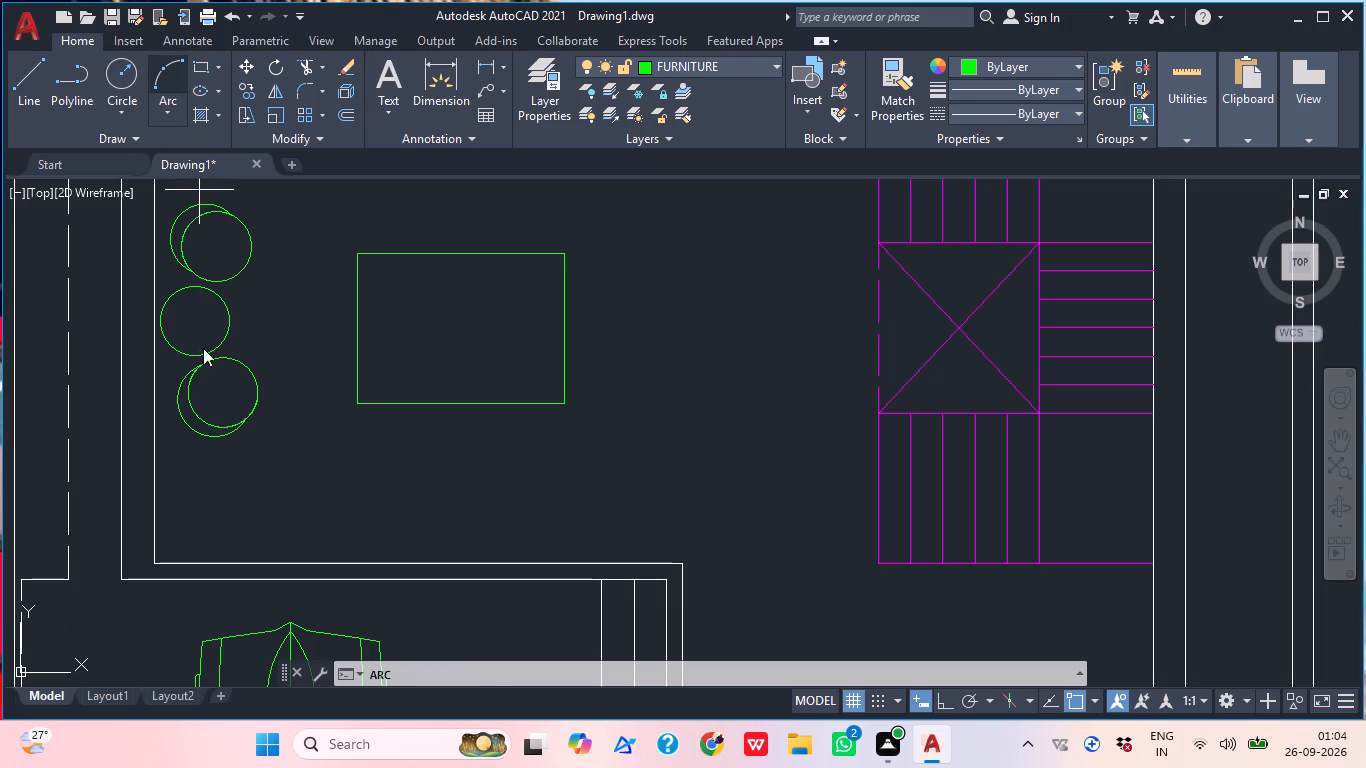
pyautogui.scroll(2, 191, 388)
pyautogui.click(217, 336)
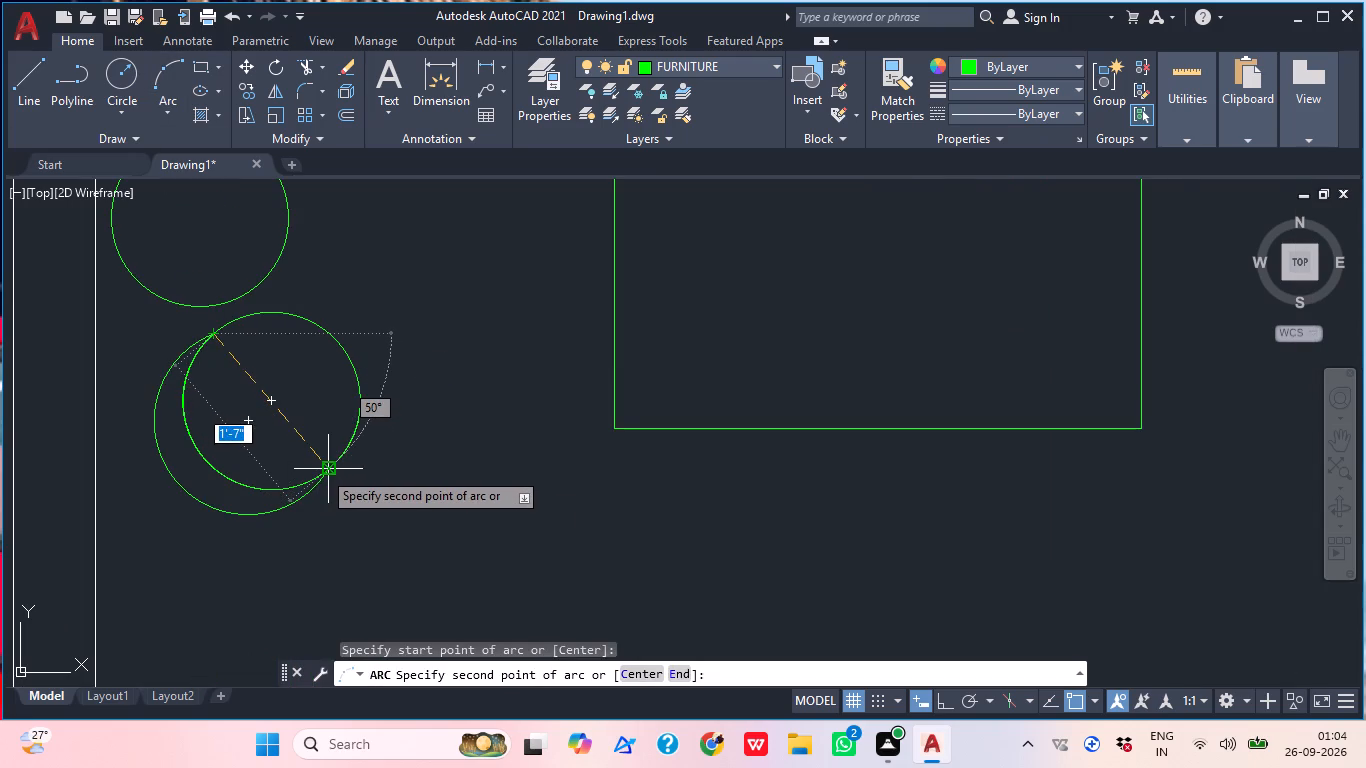
pyautogui.click(324, 470)
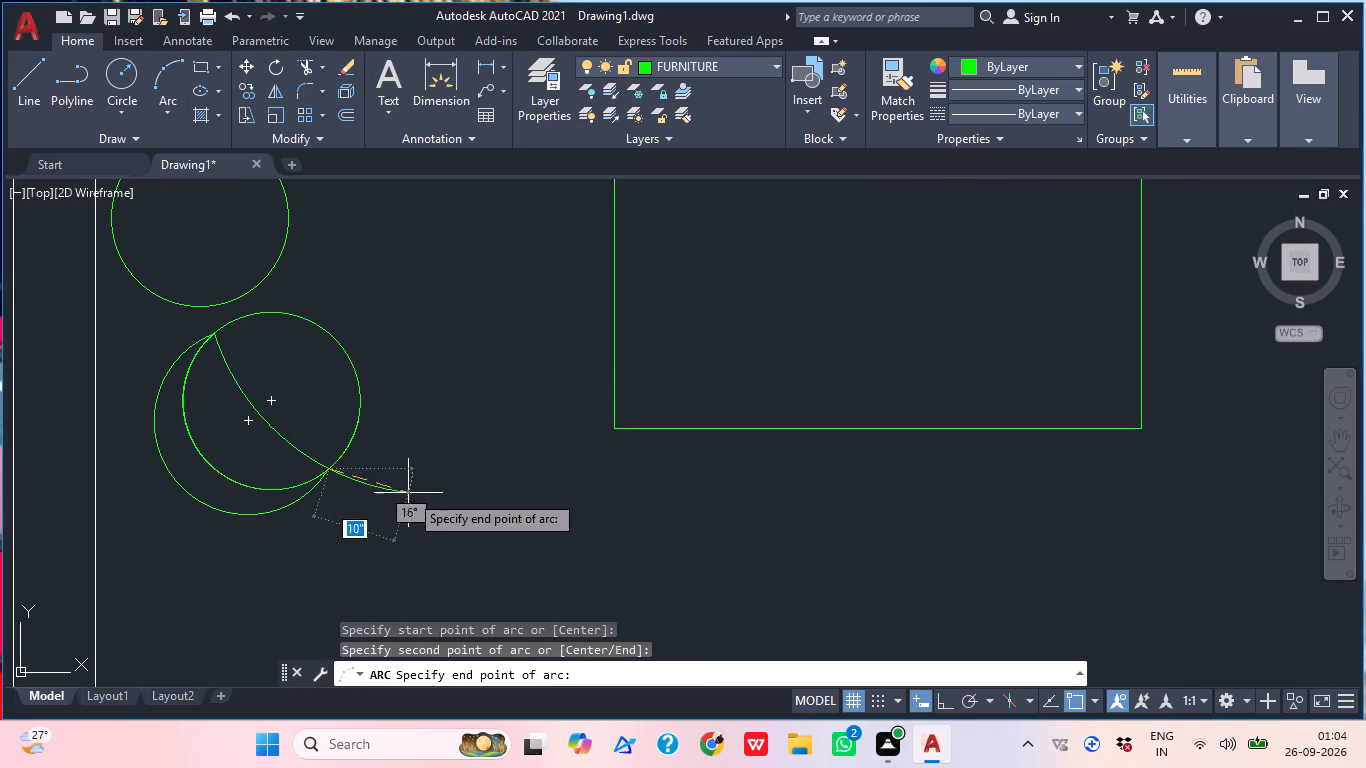
pyautogui.click(374, 448)
# Draw a three-point arc across the northernmost circle's interior, with its second point about 1'-7" from the start.
pyautogui.moveTo(318, 407); pyautogui.dragTo(319, 461, button='middle')
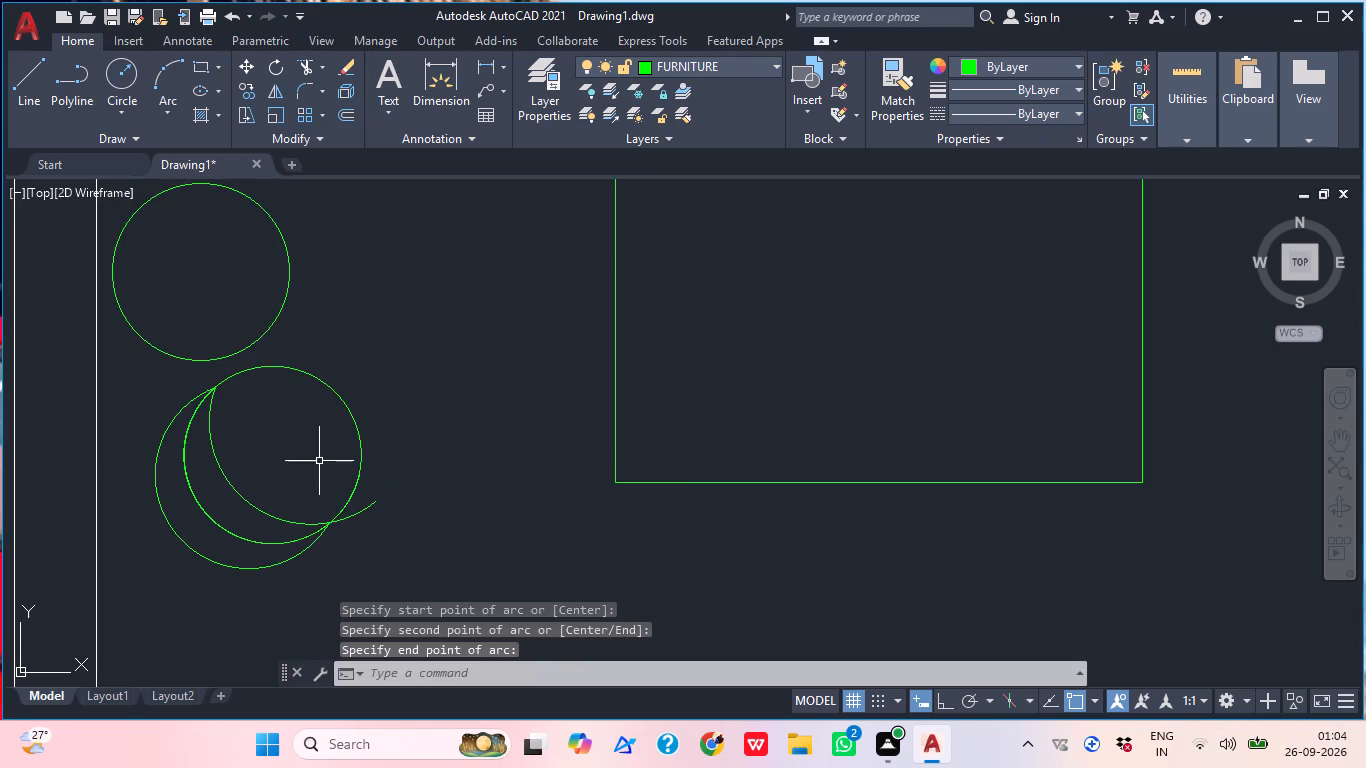
pyautogui.scroll(-1, 319, 458)
pyautogui.click(173, 81)
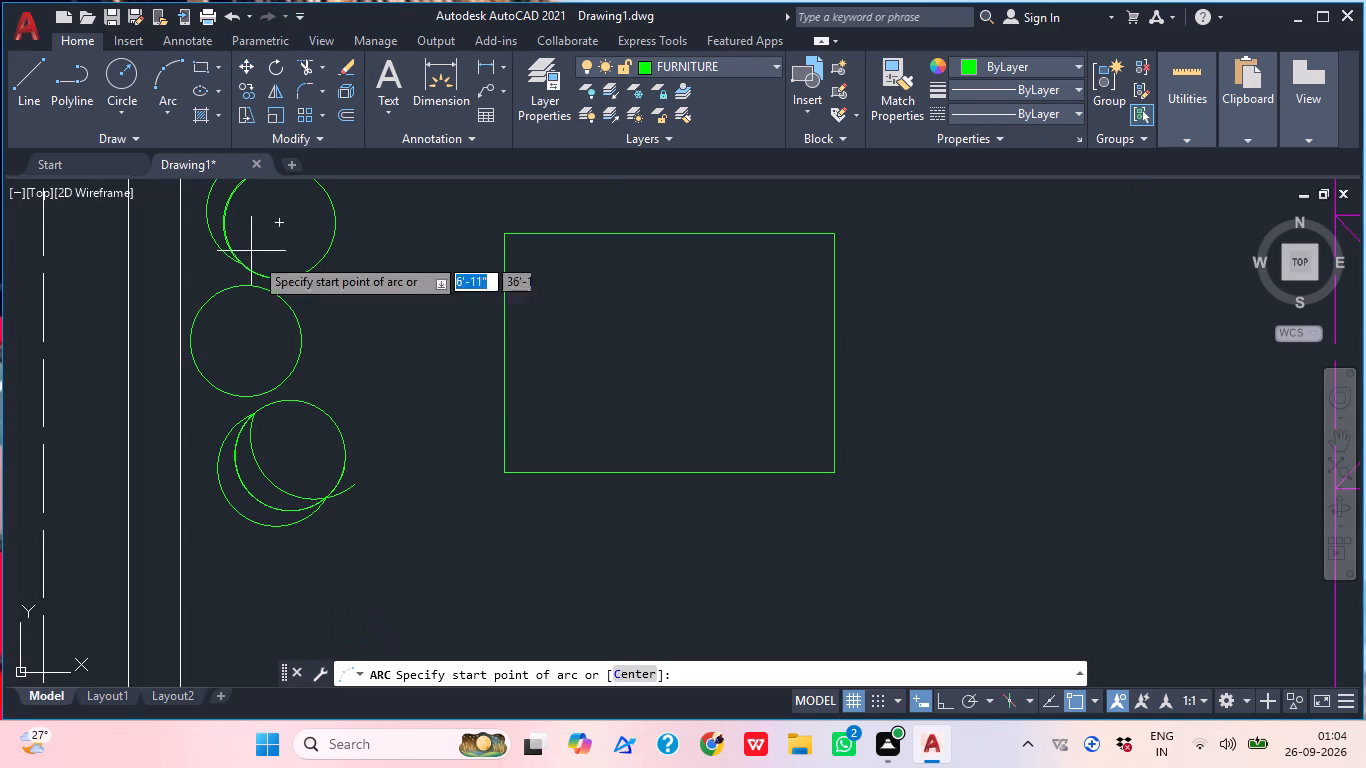
pyautogui.moveTo(252, 344); pyautogui.dragTo(230, 436, button='middle')
pyautogui.click(276, 270)
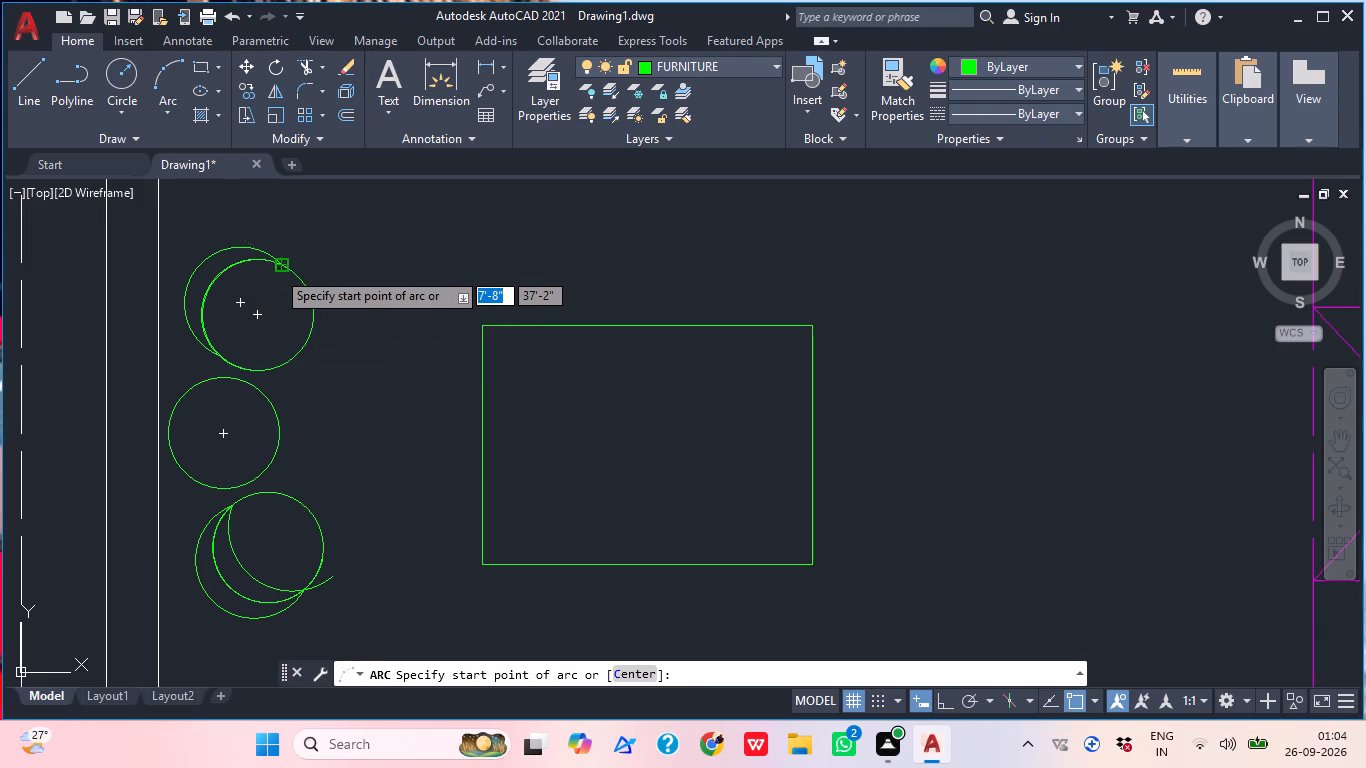
pyautogui.click(237, 365)
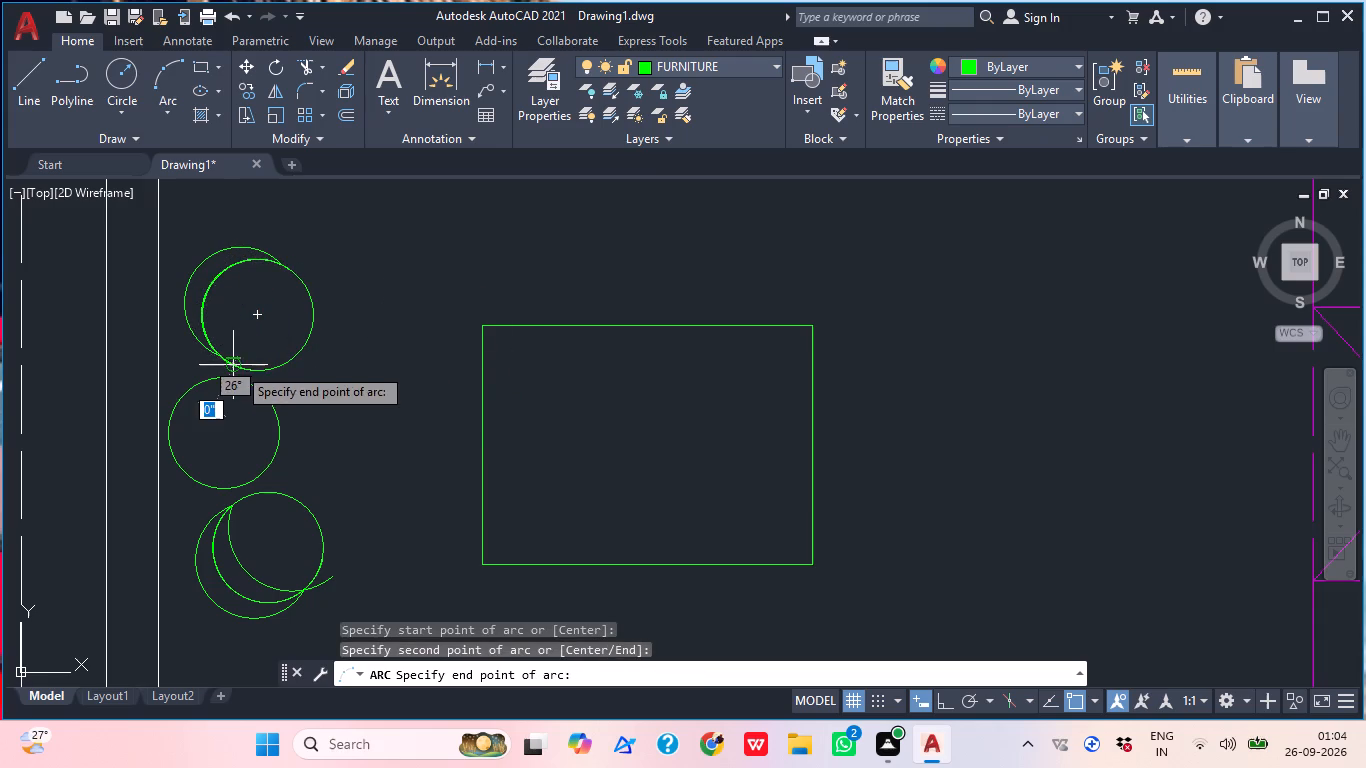
pyautogui.click(284, 389)
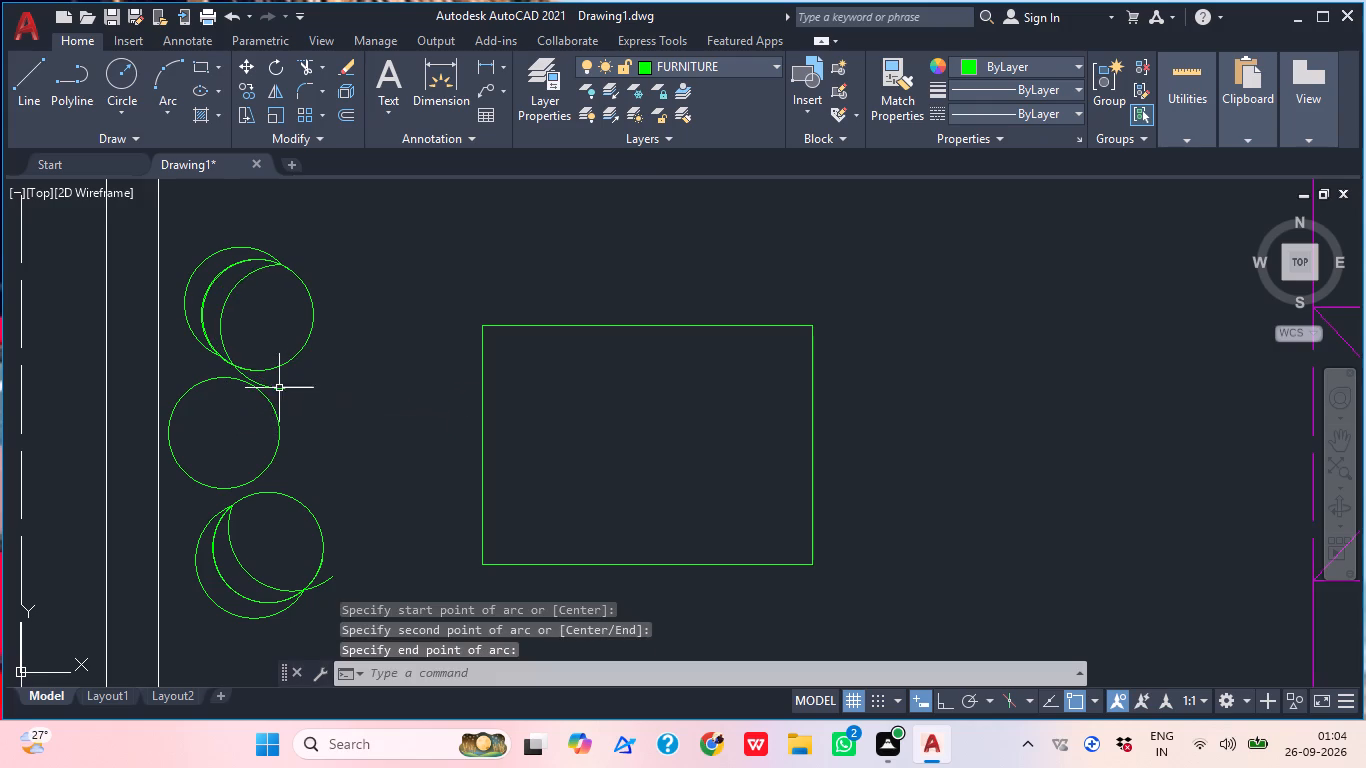
# Trim the inner arc's tail that extends beyond the northernmost circle.
pyautogui.press('t')
pyautogui.press('r')
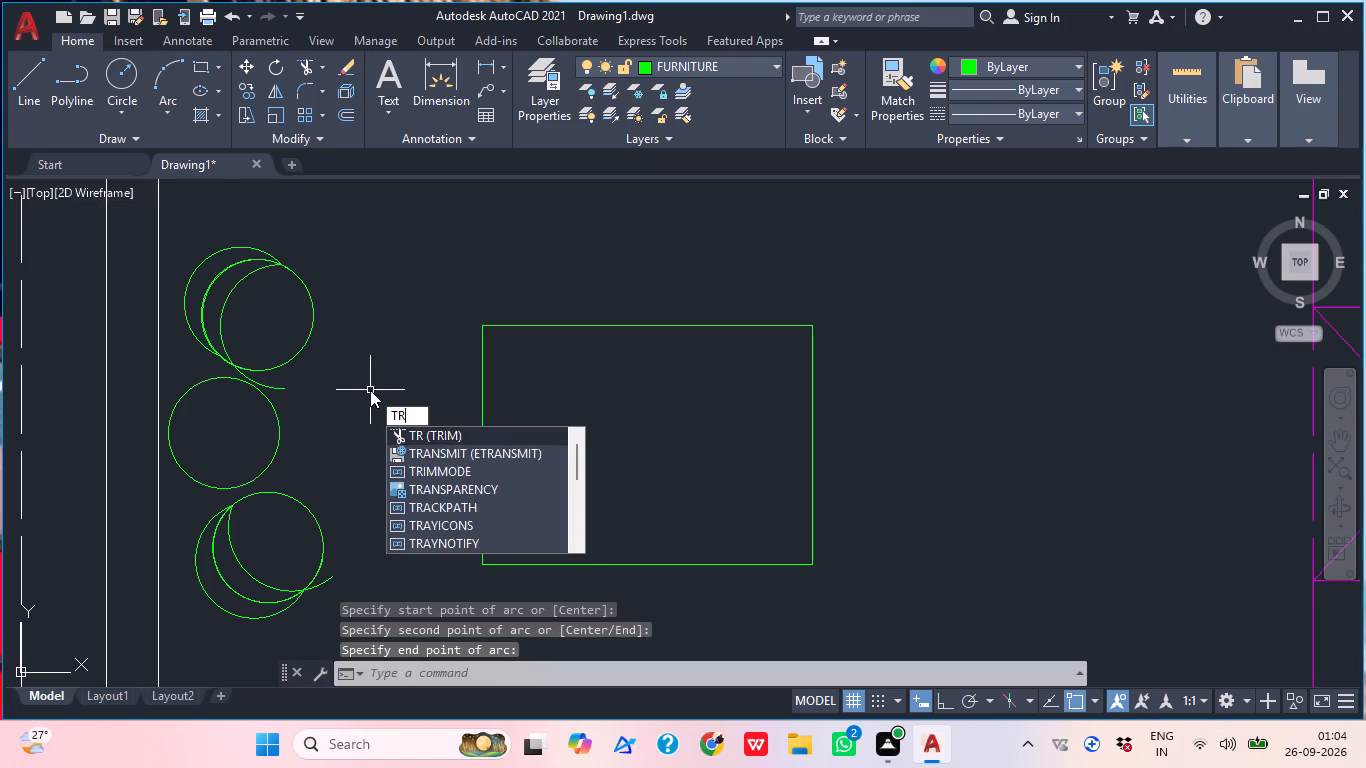
pyautogui.press('Return')
pyautogui.scroll(2, 256, 374)
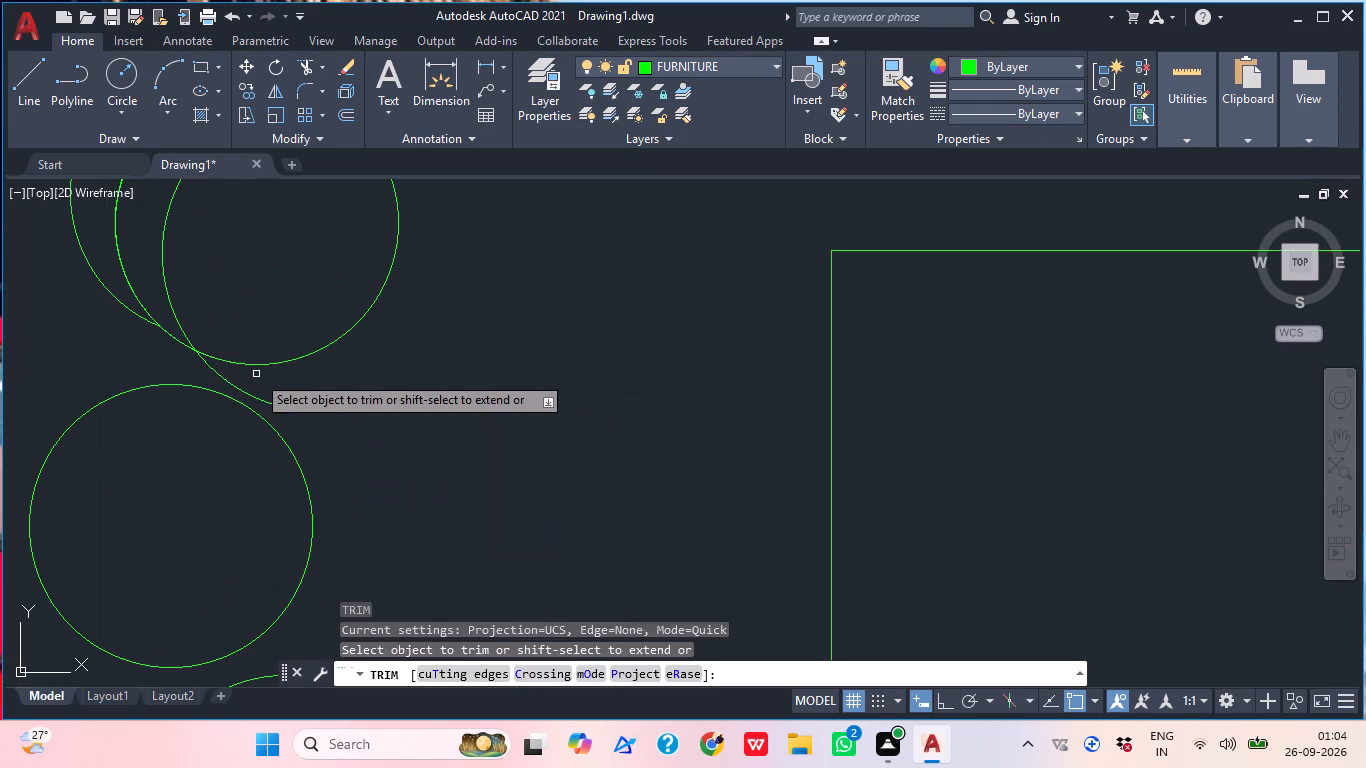
pyautogui.click(253, 394)
# Trim the southernmost circle's overlapping wall-side edges between the backrest and inner arc, plus the inner arc's protruding tail.
pyautogui.scroll(-1, 353, 326)
pyautogui.moveTo(392, 444); pyautogui.dragTo(378, 343, button='middle')
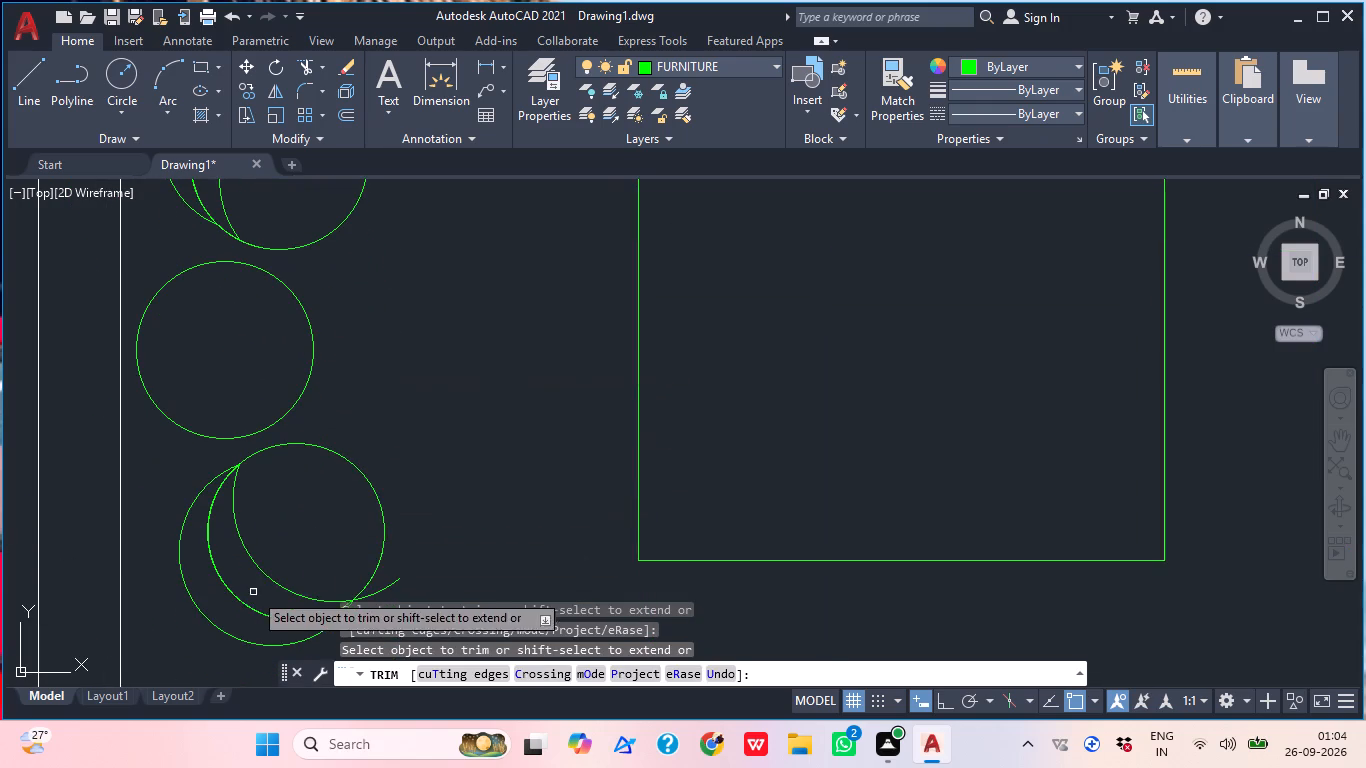
pyautogui.click(225, 589)
pyautogui.click(215, 583)
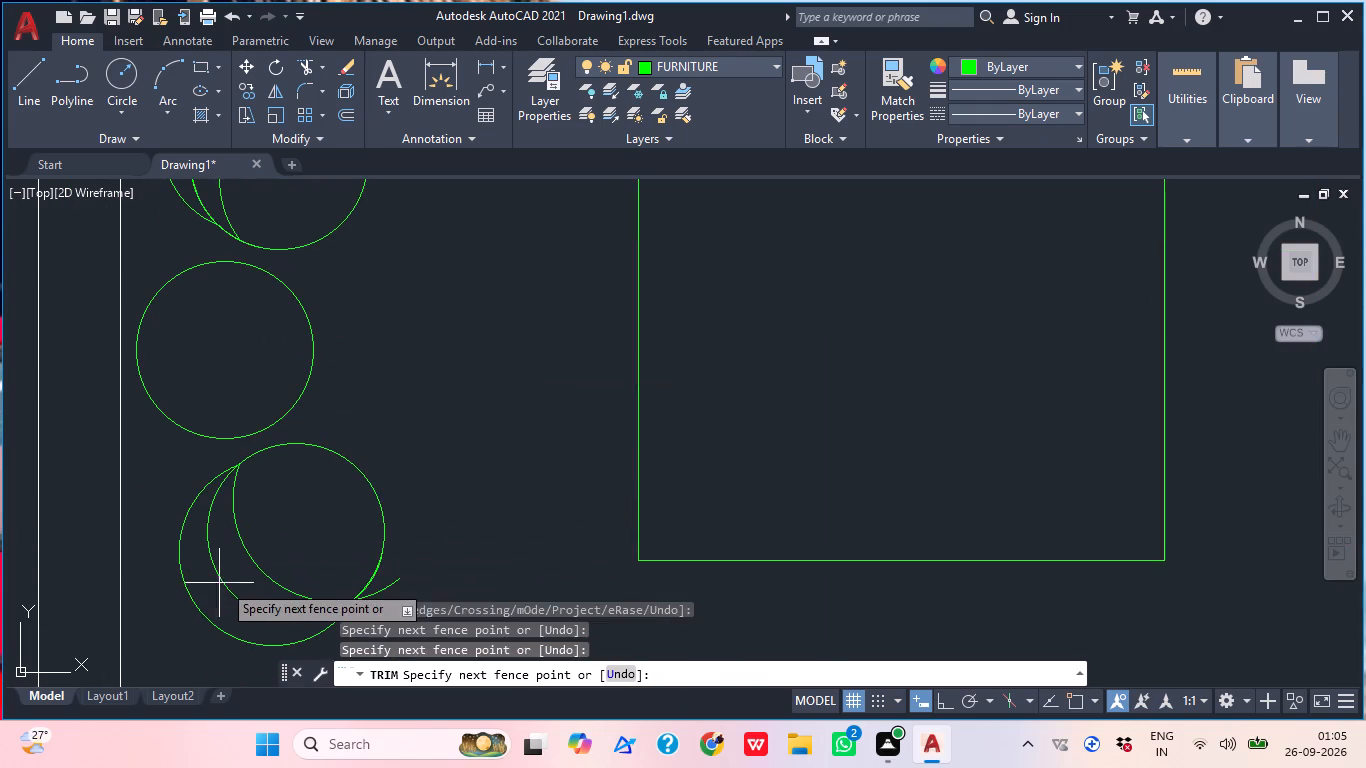
pyautogui.click(232, 583)
pyautogui.moveTo(395, 573); pyautogui.dragTo(373, 480, button='middle')
pyautogui.click(370, 480)
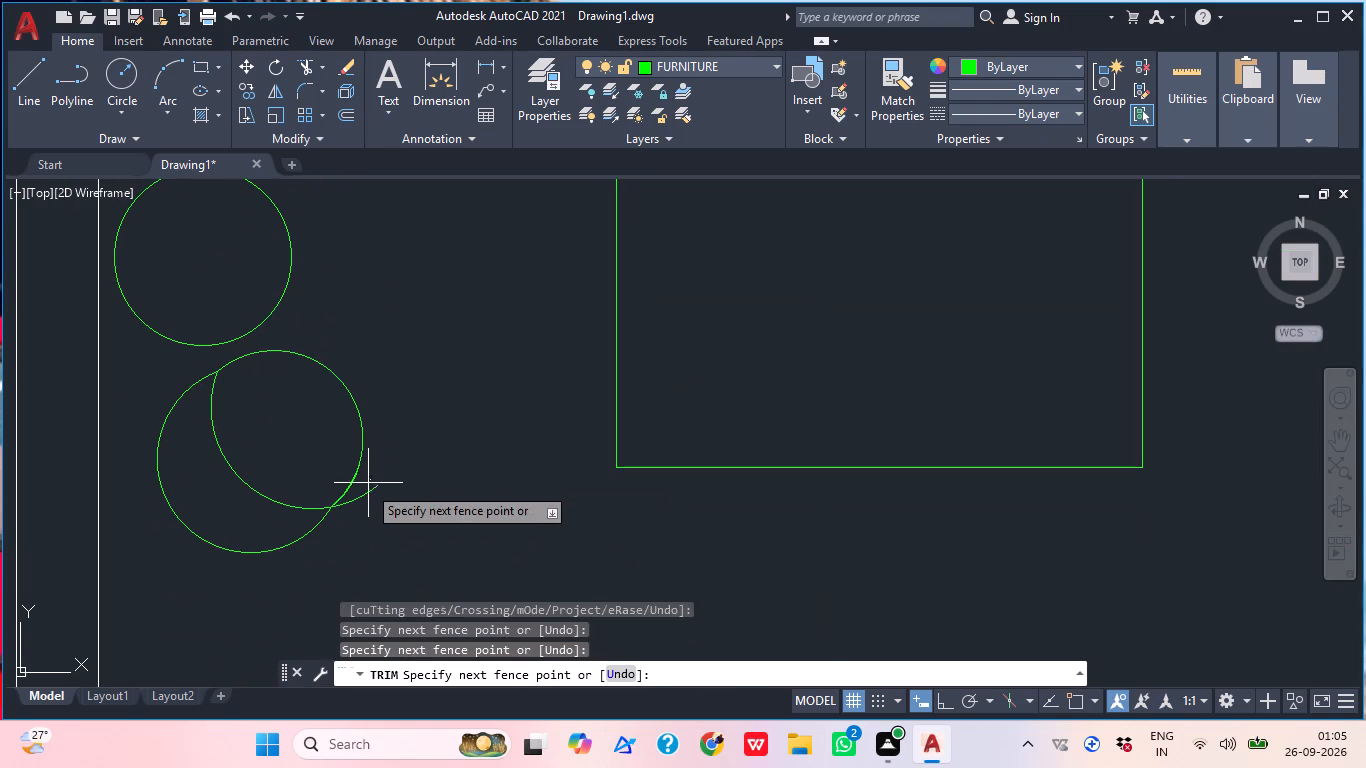
pyautogui.click(357, 519)
# Trim the northernmost circle's overlapping wall-side edges between the outer backrest arc and the inner arc.
pyautogui.scroll(-4, 235, 497)
pyautogui.moveTo(231, 545); pyautogui.dragTo(230, 579, button='middle')
pyautogui.scroll(2, 228, 440)
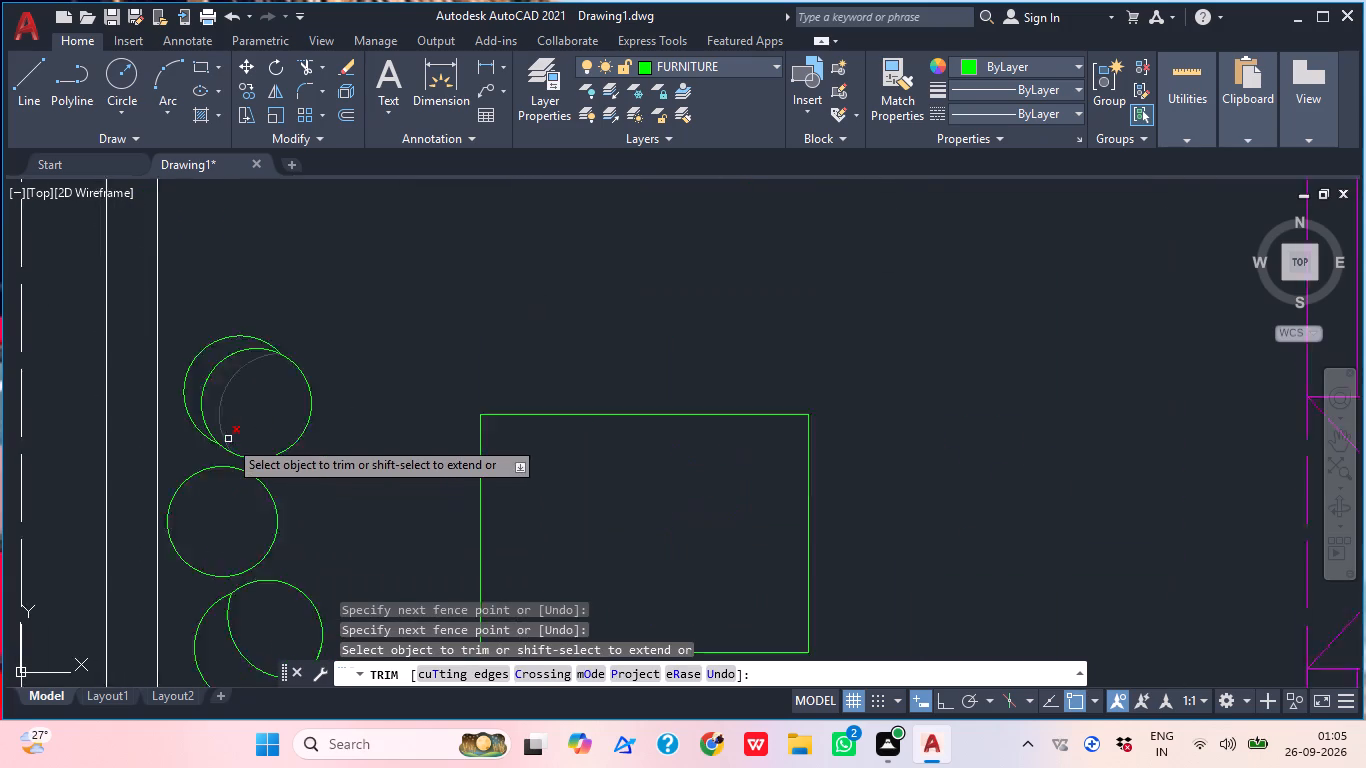
pyautogui.scroll(1, 228, 439)
pyautogui.moveTo(217, 397); pyautogui.dragTo(252, 450, button='middle')
pyautogui.scroll(-1, 289, 396)
pyautogui.scroll(1, 289, 396)
pyautogui.scroll(-2, 307, 433)
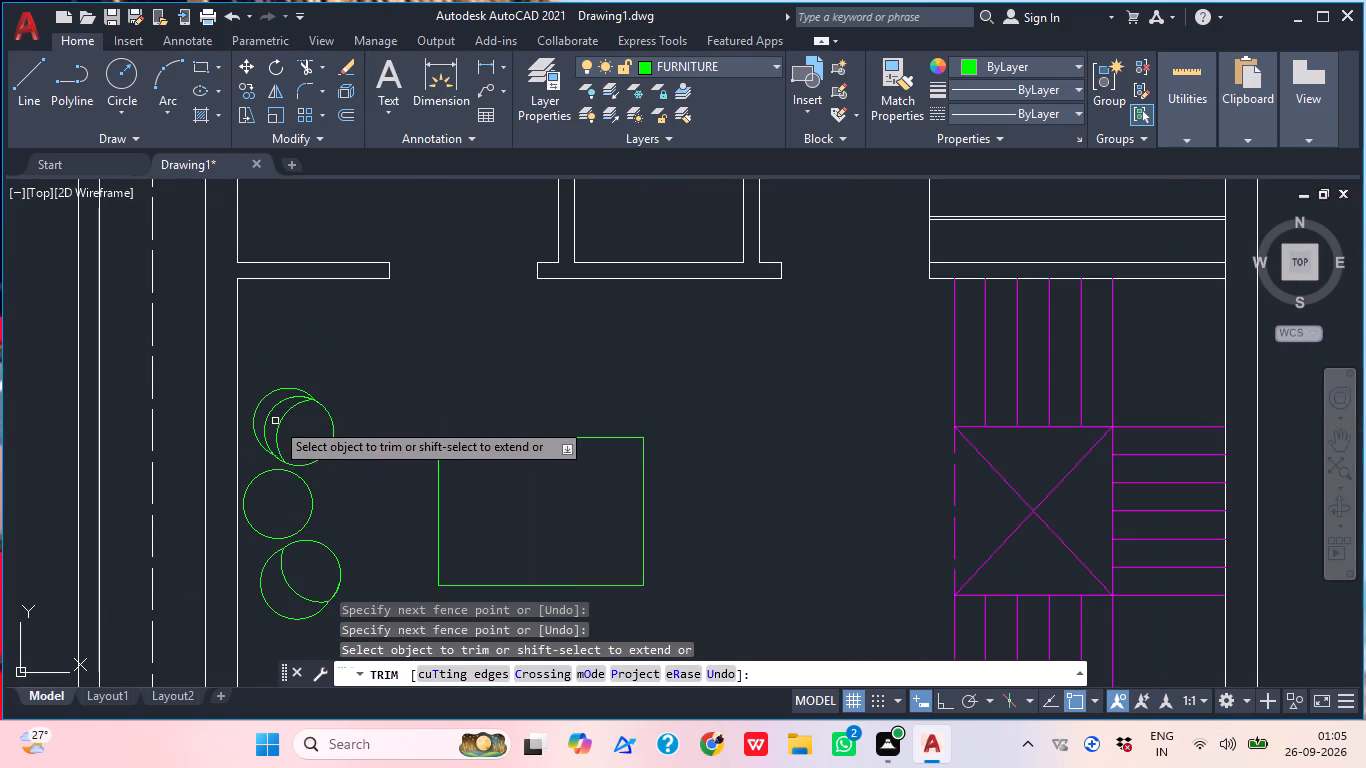
pyautogui.click(269, 412)
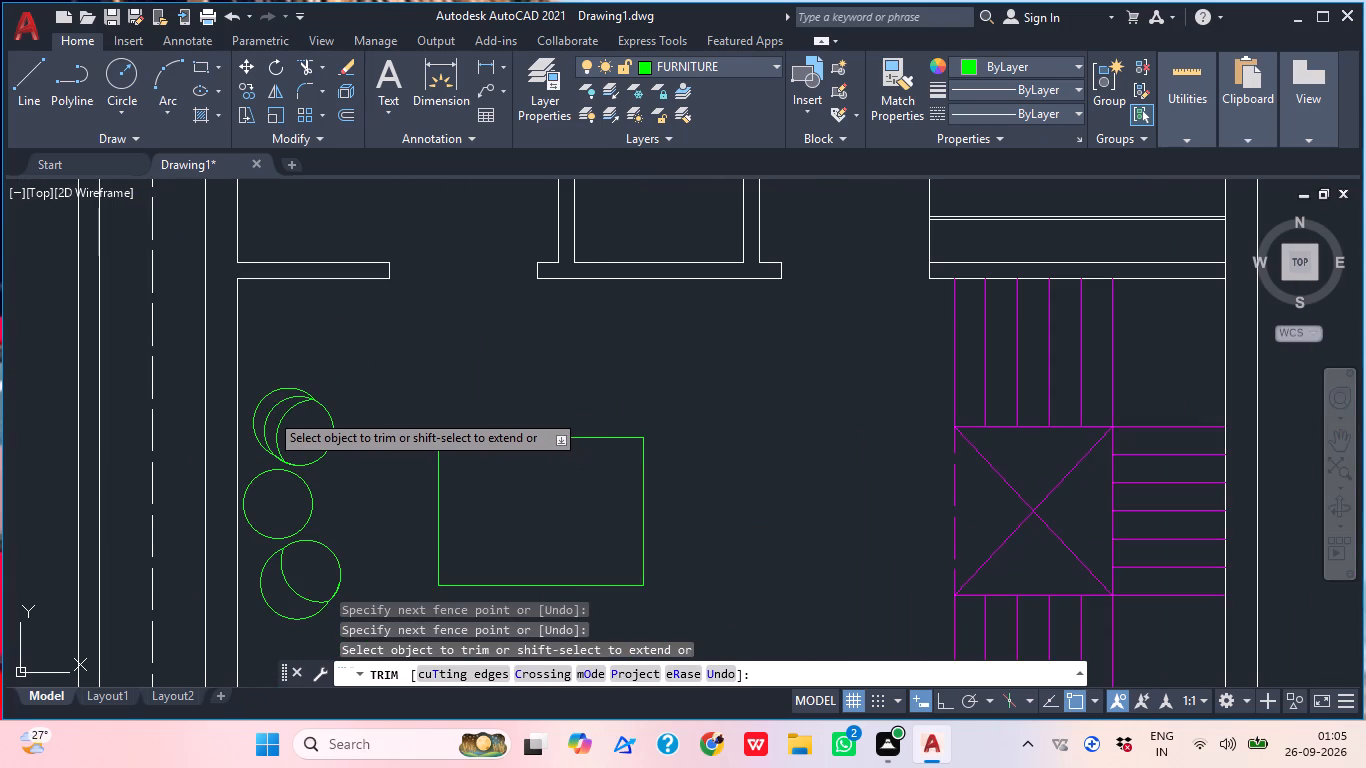
pyautogui.scroll(3, 295, 392)
pyautogui.click(272, 420)
pyautogui.click(233, 401)
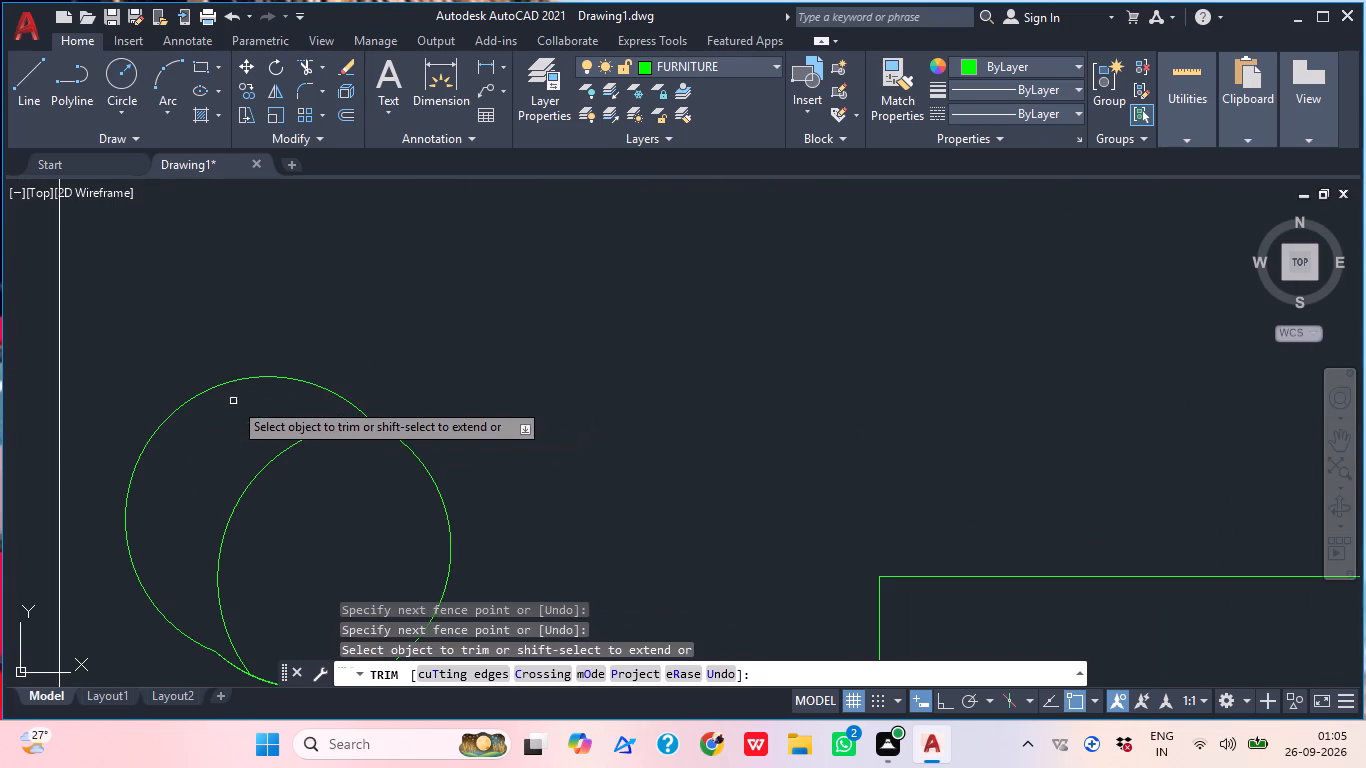
pyautogui.scroll(-2, 270, 385)
pyautogui.moveTo(281, 463); pyautogui.dragTo(281, 438, button='middle')
pyautogui.scroll(-1, 281, 438)
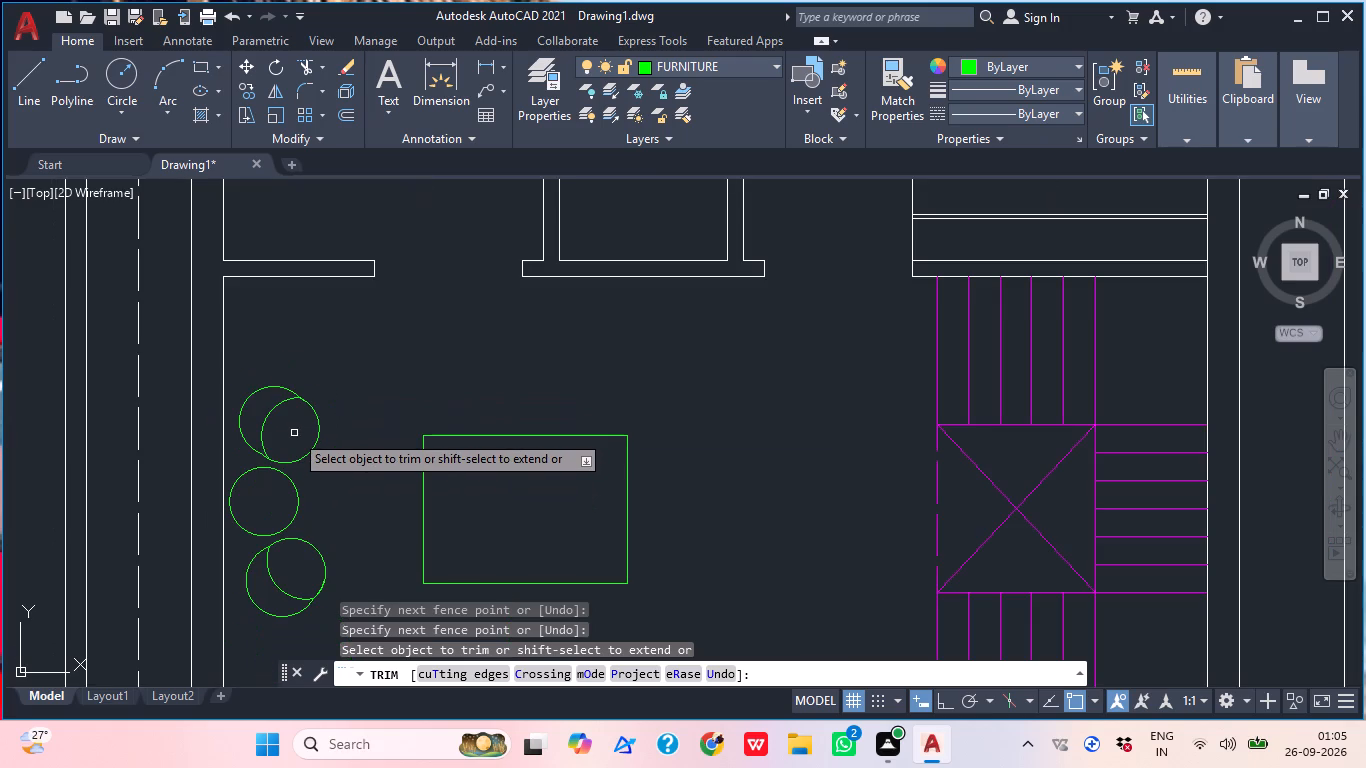
pyautogui.press('Escape')
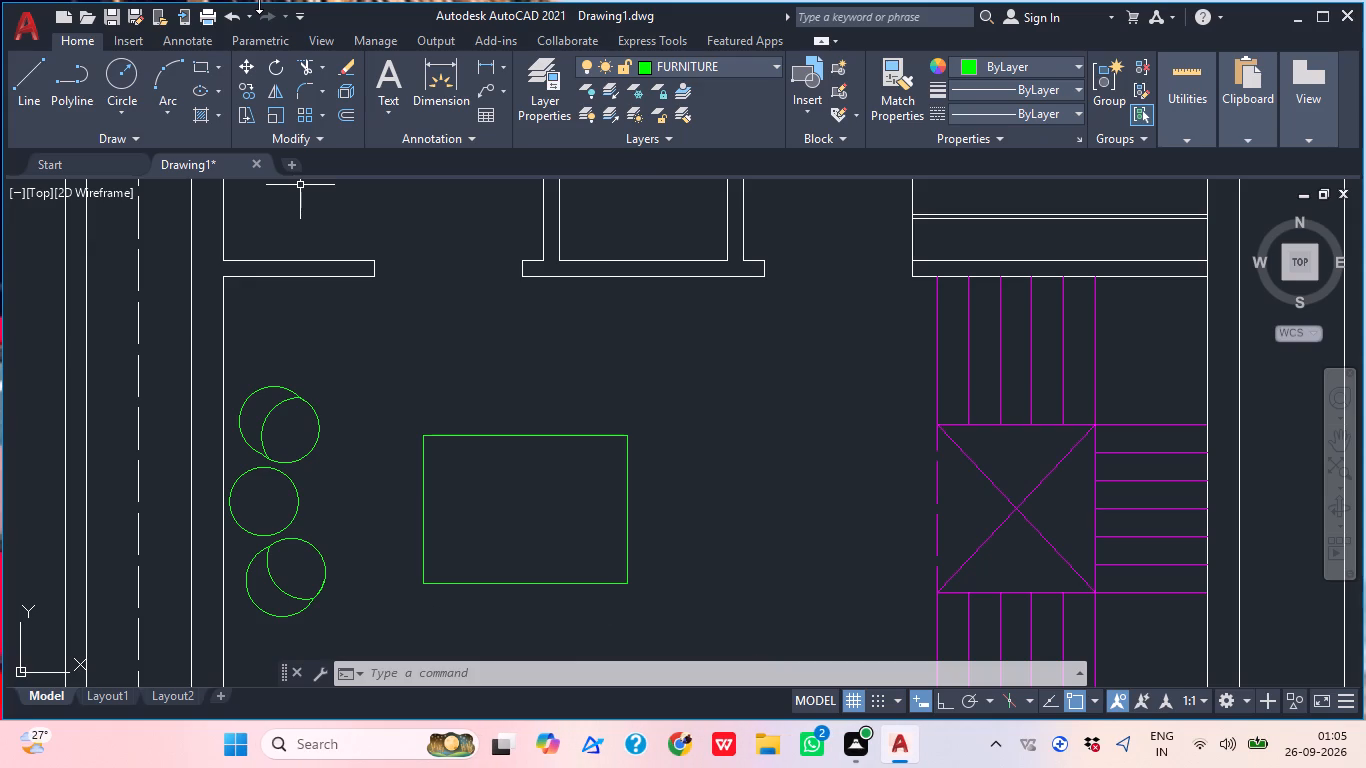
# Draw a straight line about 1'-2" long at 61° across the table-facing side of the northernmost circle.
pyautogui.press('l')
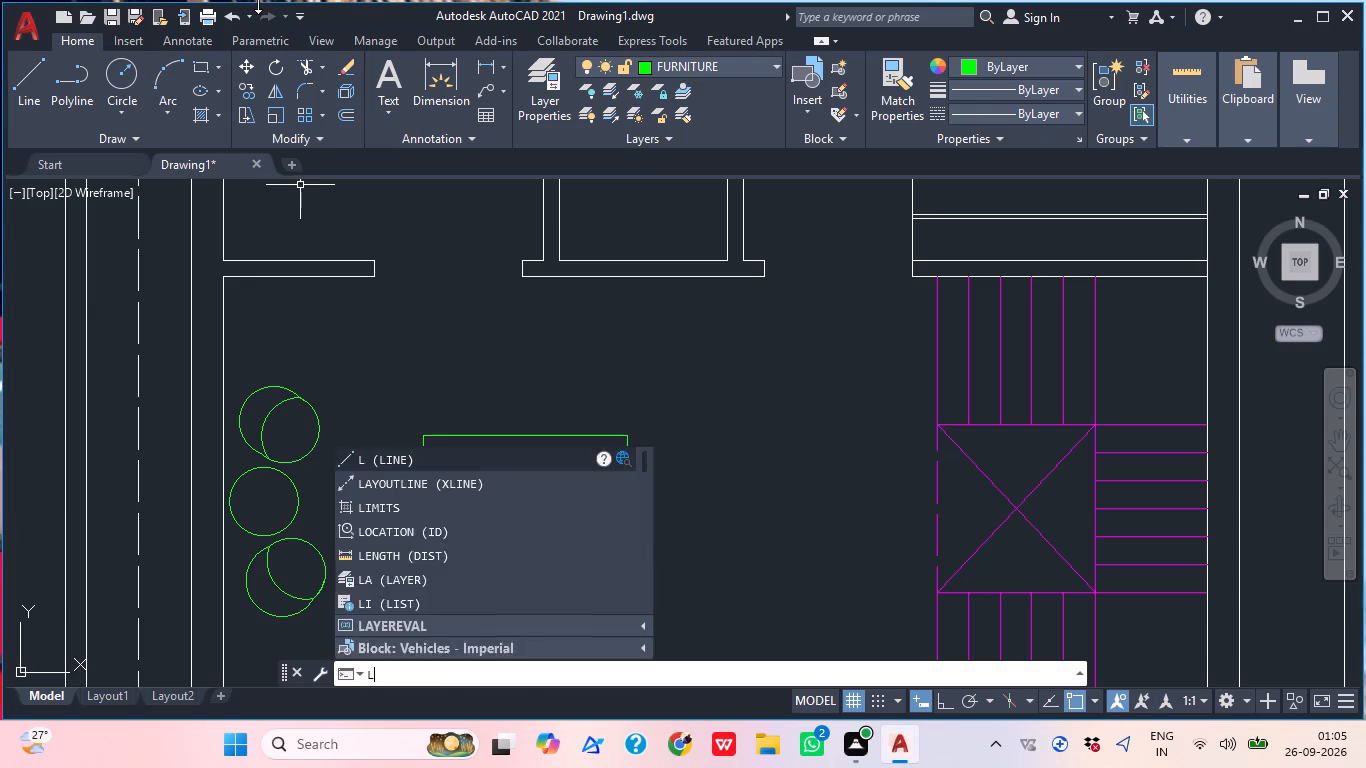
pyautogui.press('Return')
pyautogui.scroll(3, 301, 450)
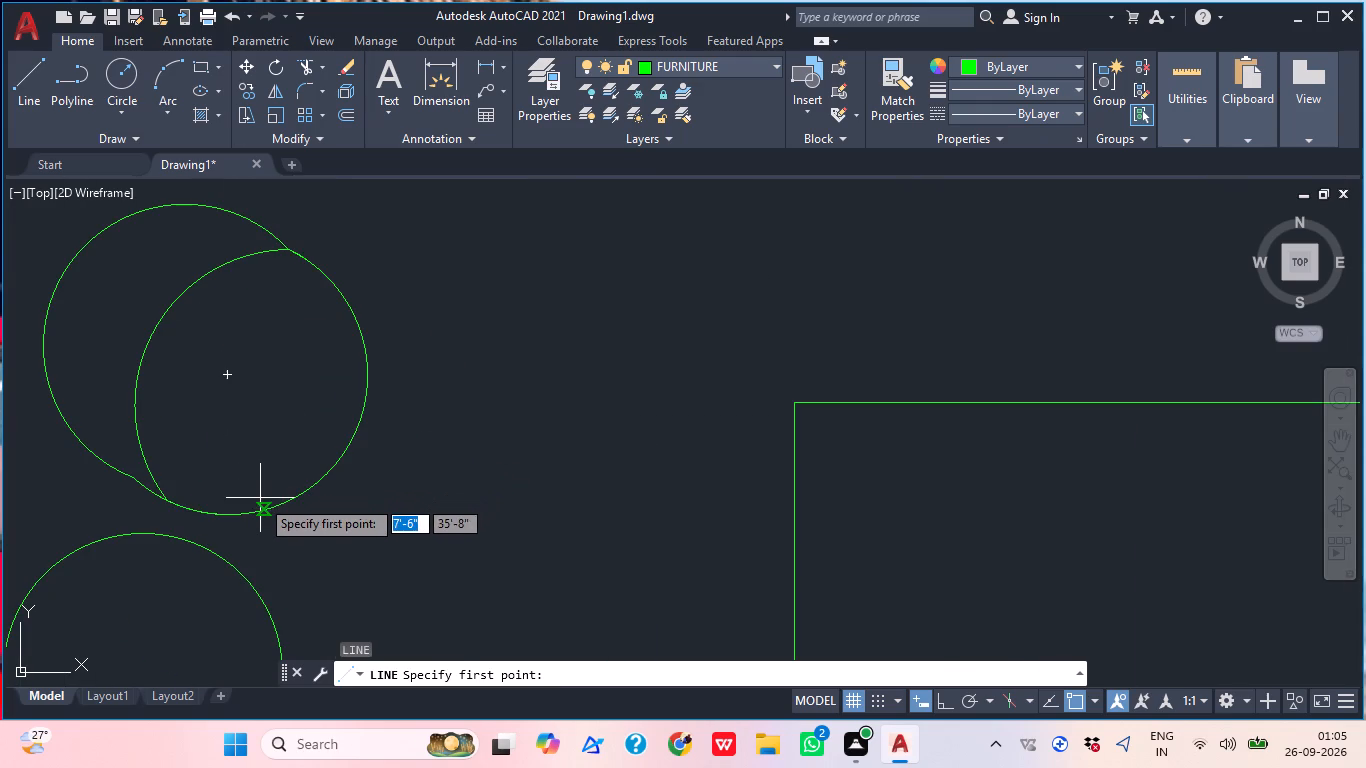
pyautogui.click(261, 511)
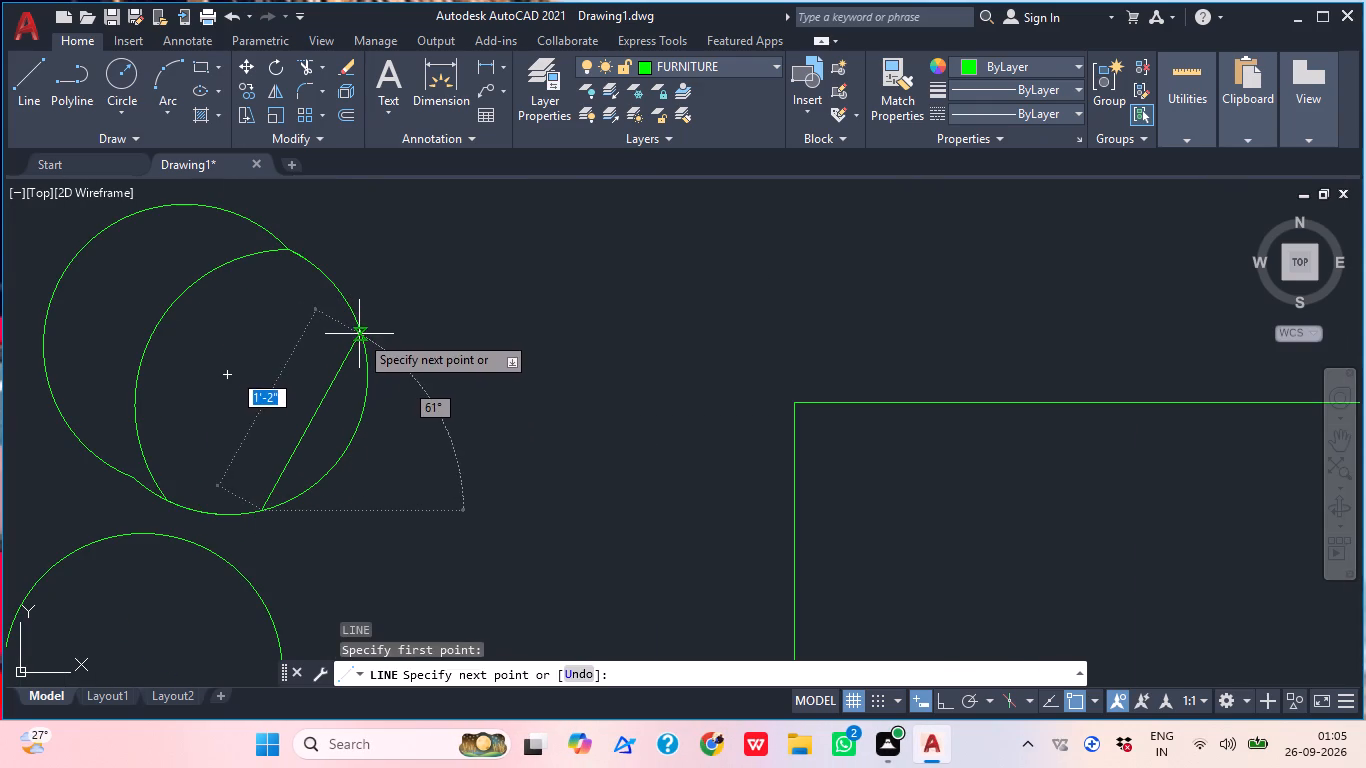
pyautogui.click(359, 334)
pyautogui.moveTo(434, 394); pyautogui.dragTo(400, 311, button='middle')
pyautogui.press('Escape')
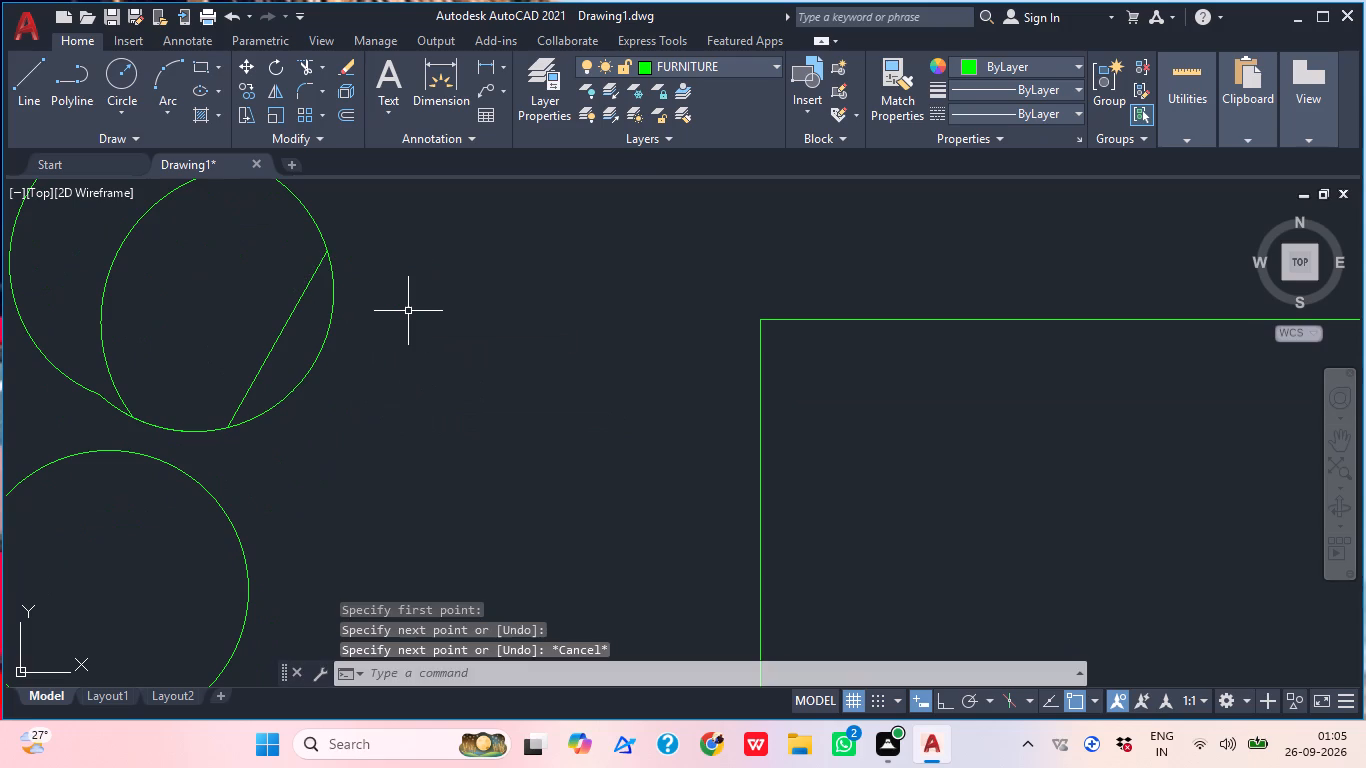
# Draw a straight line across the table-facing side of the southernmost circular seat, with both ends on the circle's edge.
pyautogui.write('L')
pyautogui.press('space')
pyautogui.moveTo(336, 373); pyautogui.dragTo(336, 258, button='middle')
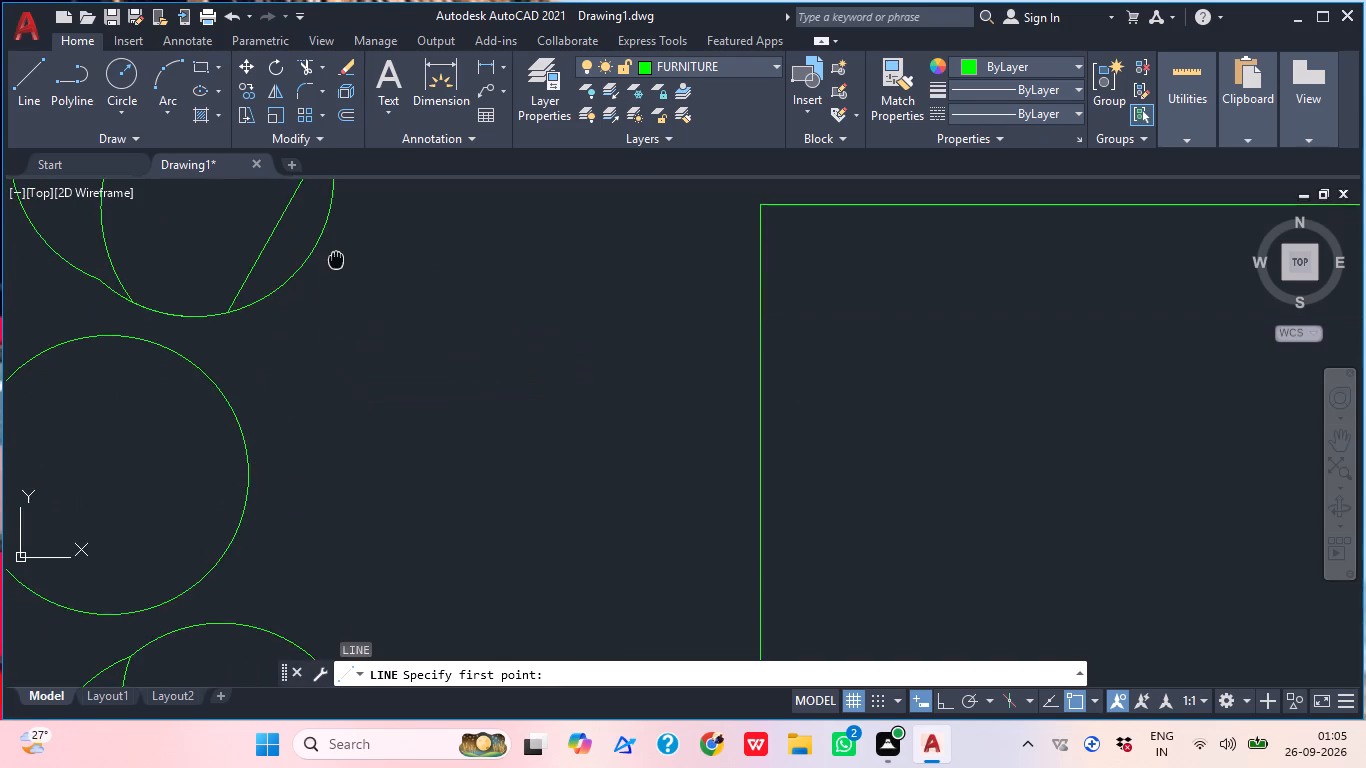
pyautogui.moveTo(336, 258); pyautogui.dragTo(336, 256, button='middle')
pyautogui.scroll(-3, 363, 290)
pyautogui.moveTo(359, 407); pyautogui.dragTo(335, 354, button='middle')
pyautogui.scroll(2, 322, 347)
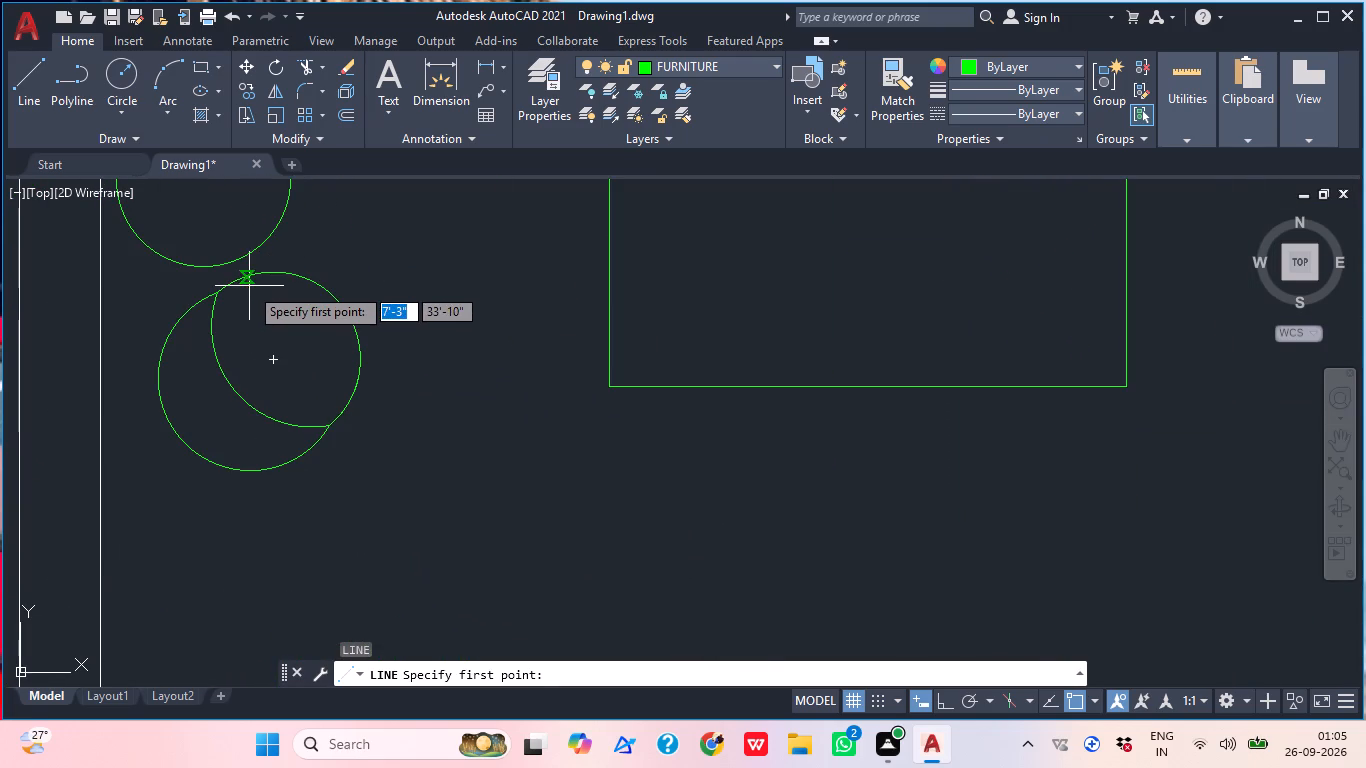
pyautogui.click(251, 278)
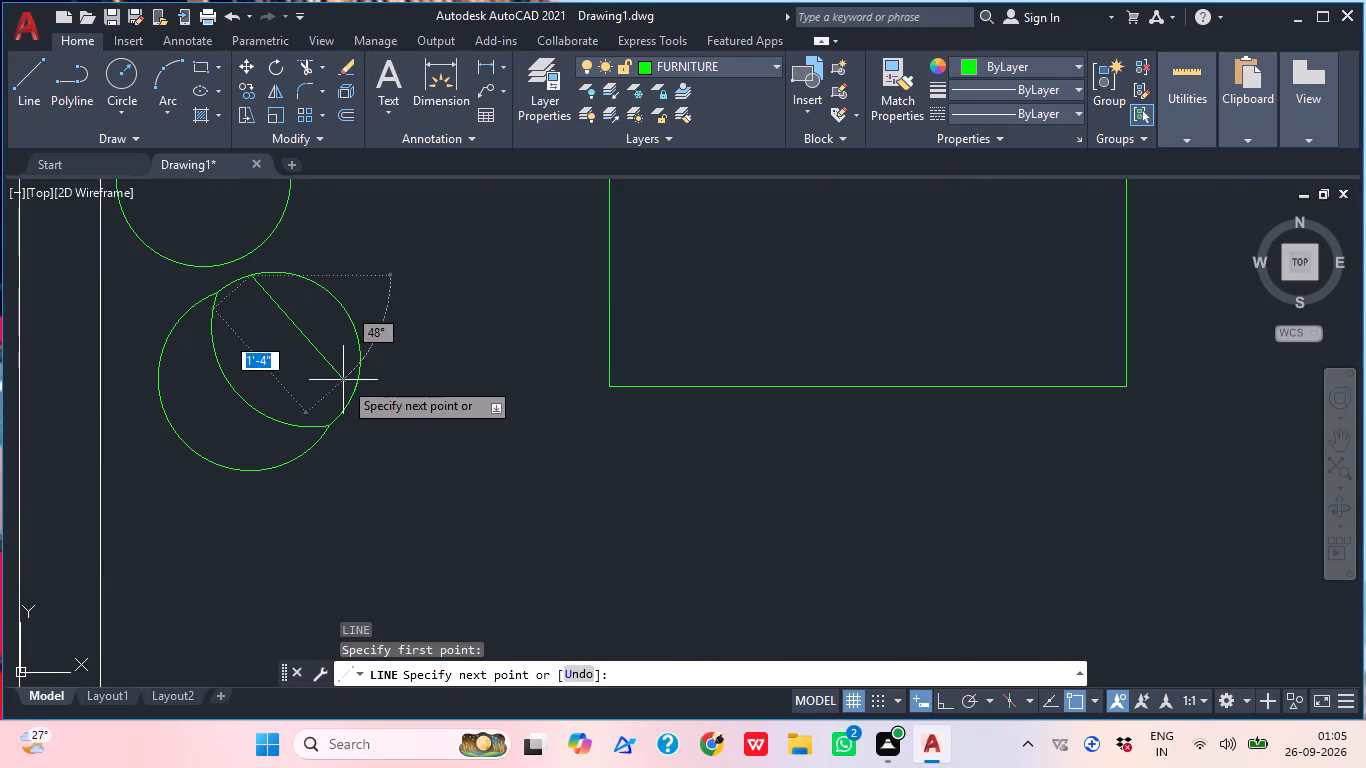
pyautogui.click(361, 373)
pyautogui.moveTo(382, 332); pyautogui.dragTo(365, 413, button='middle')
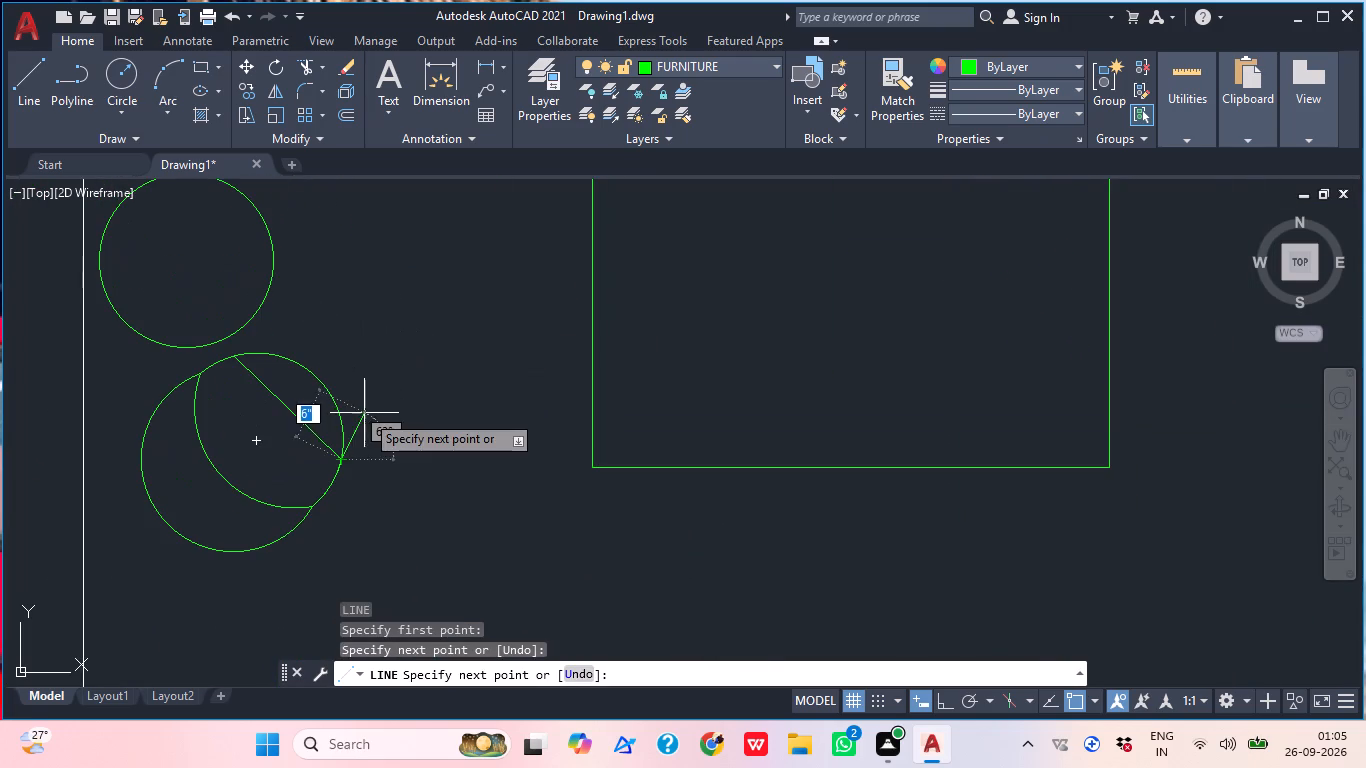
pyautogui.press('Escape')
# Trim the table-facing circle segments beyond the straight front lines on the southernmost and northernmost seats.
pyautogui.write('TR')
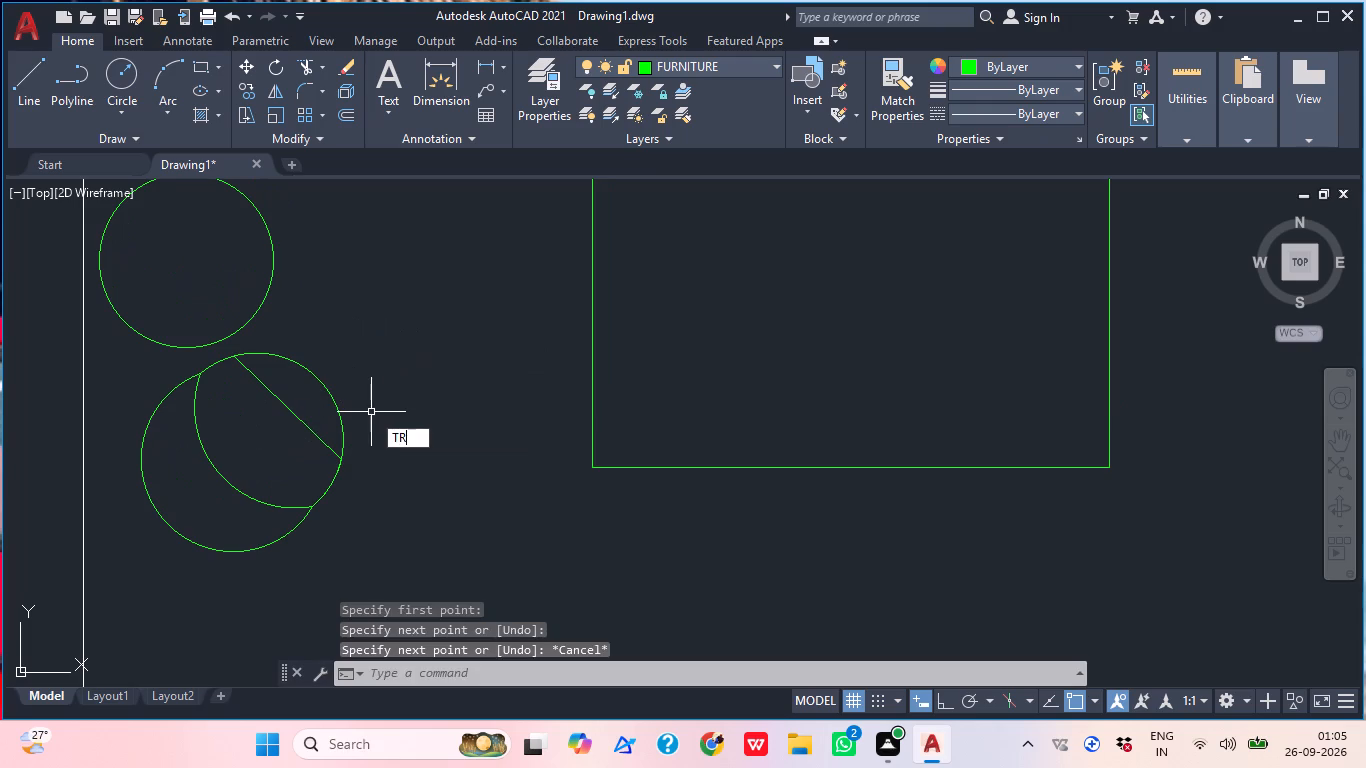
pyautogui.press('space')
pyautogui.click(356, 412)
pyautogui.click(323, 392)
pyautogui.moveTo(313, 335); pyautogui.dragTo(312, 421, button='middle')
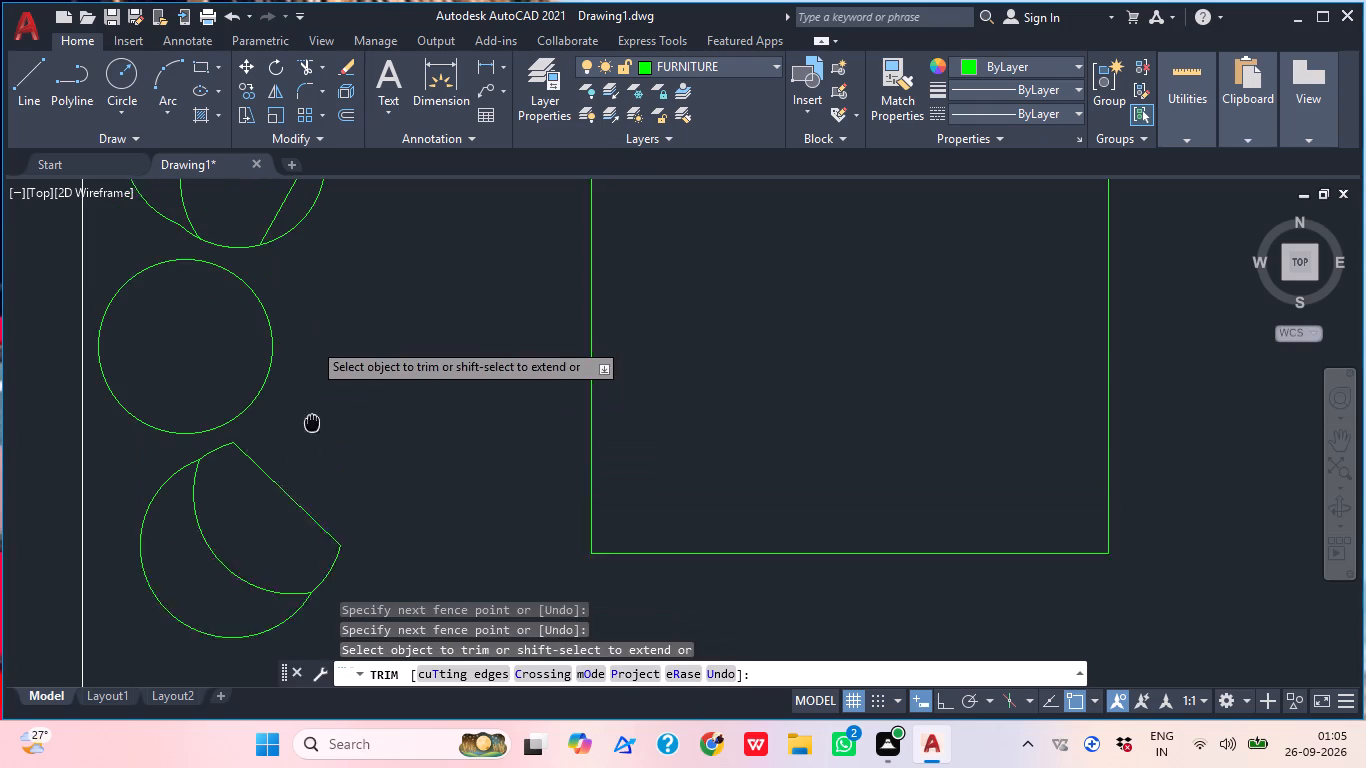
pyautogui.moveTo(312, 421); pyautogui.dragTo(318, 460, button='middle')
pyautogui.click(304, 281)
pyautogui.click(306, 248)
pyautogui.moveTo(324, 346); pyautogui.dragTo(326, 359, button='middle')
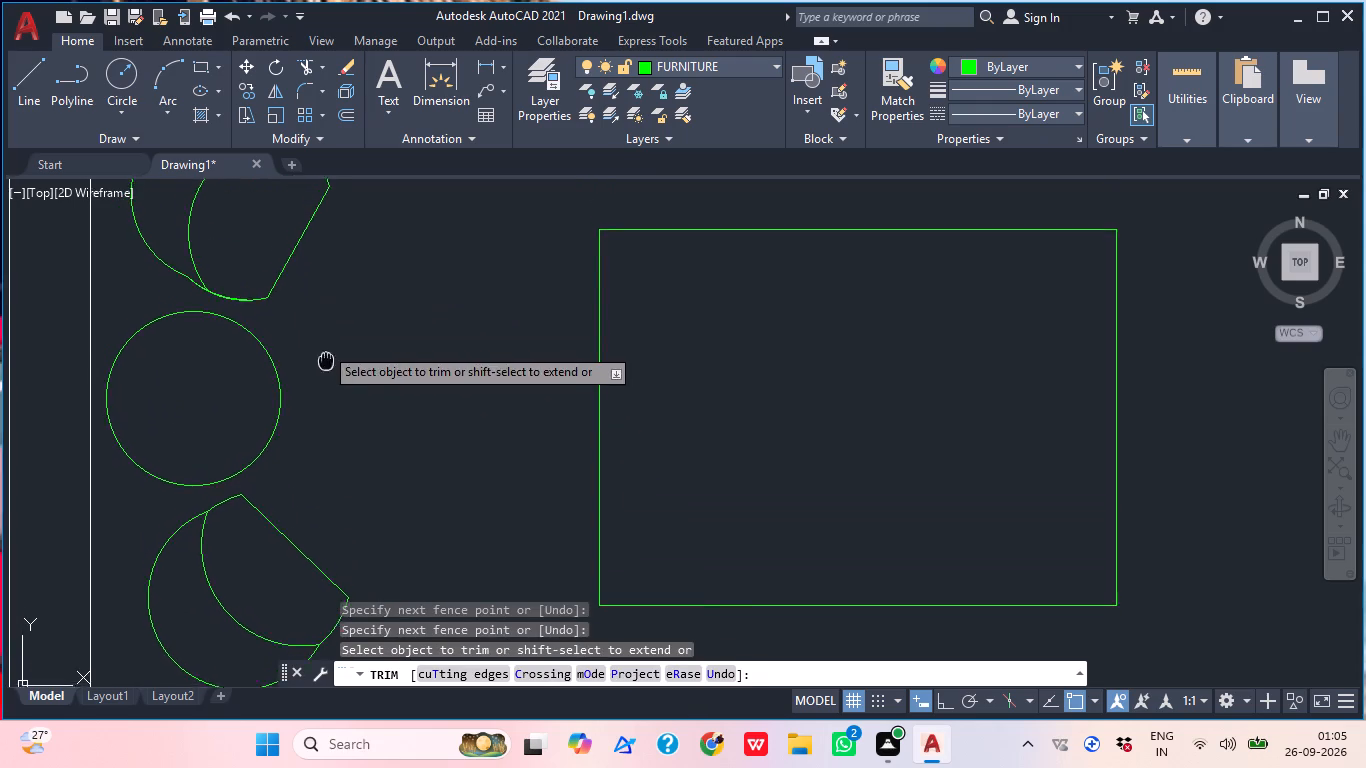
pyautogui.moveTo(326, 359); pyautogui.dragTo(330, 376, button='middle')
pyautogui.press('Escape')
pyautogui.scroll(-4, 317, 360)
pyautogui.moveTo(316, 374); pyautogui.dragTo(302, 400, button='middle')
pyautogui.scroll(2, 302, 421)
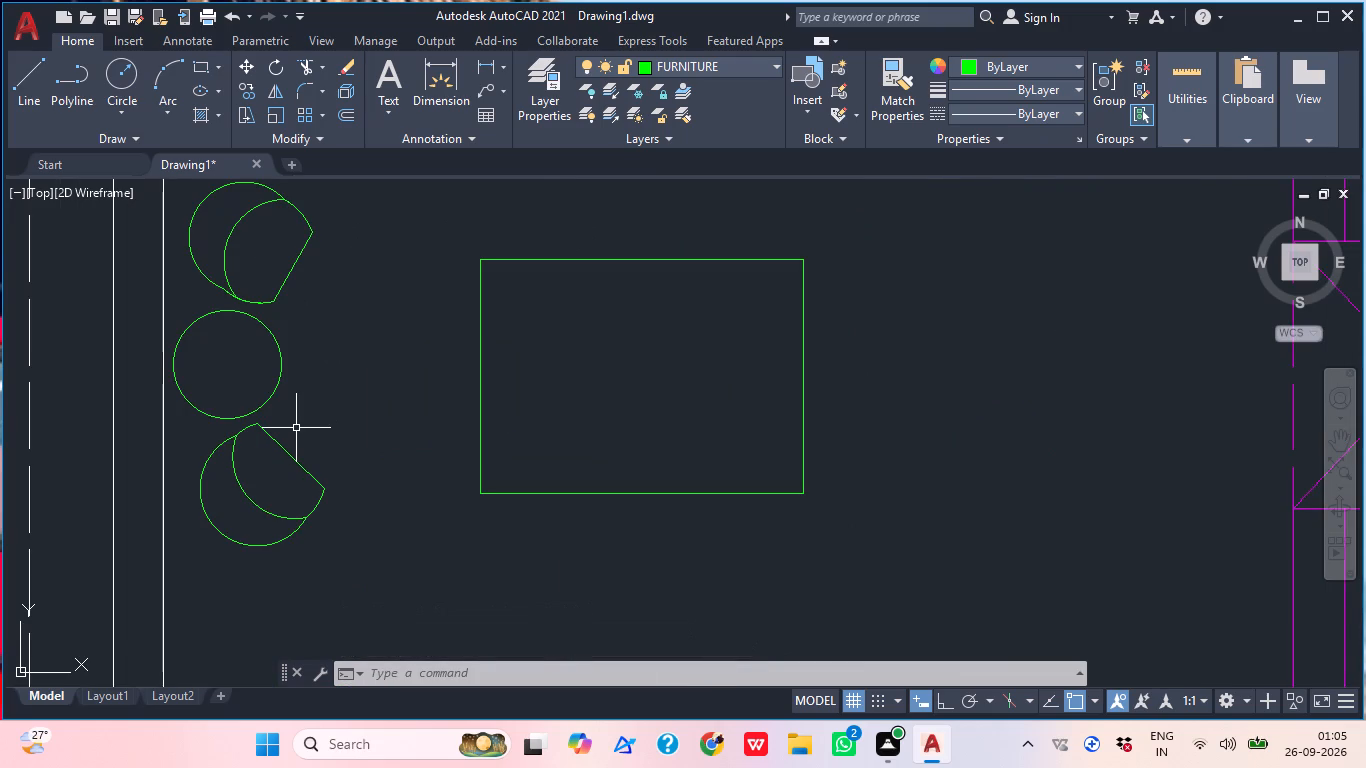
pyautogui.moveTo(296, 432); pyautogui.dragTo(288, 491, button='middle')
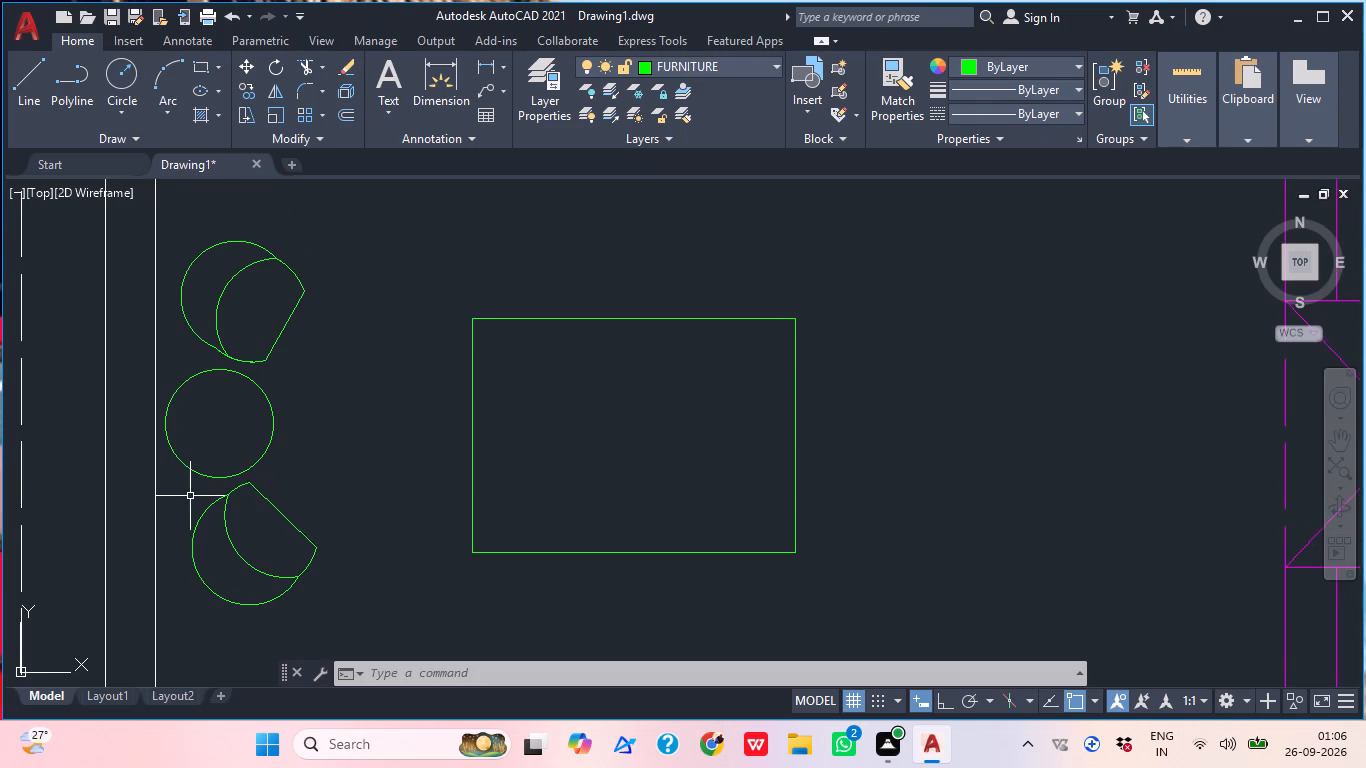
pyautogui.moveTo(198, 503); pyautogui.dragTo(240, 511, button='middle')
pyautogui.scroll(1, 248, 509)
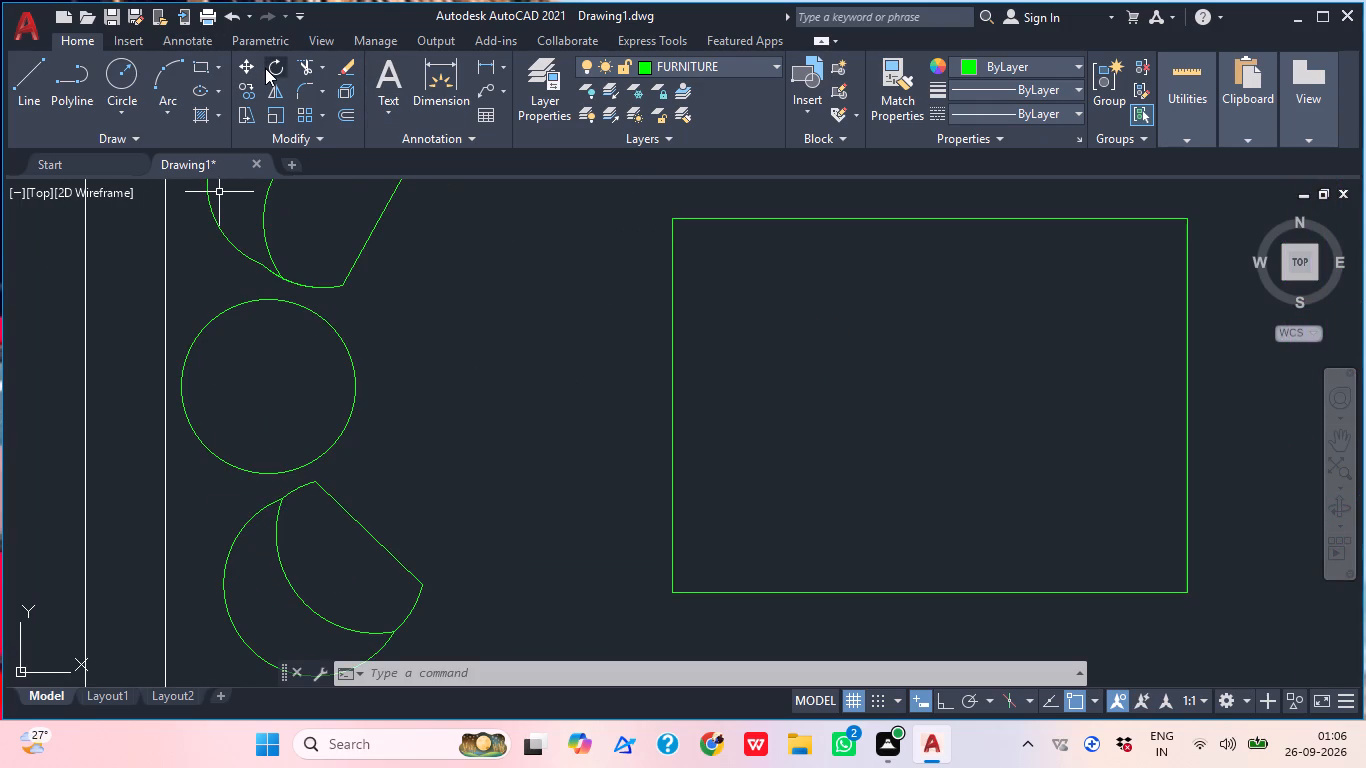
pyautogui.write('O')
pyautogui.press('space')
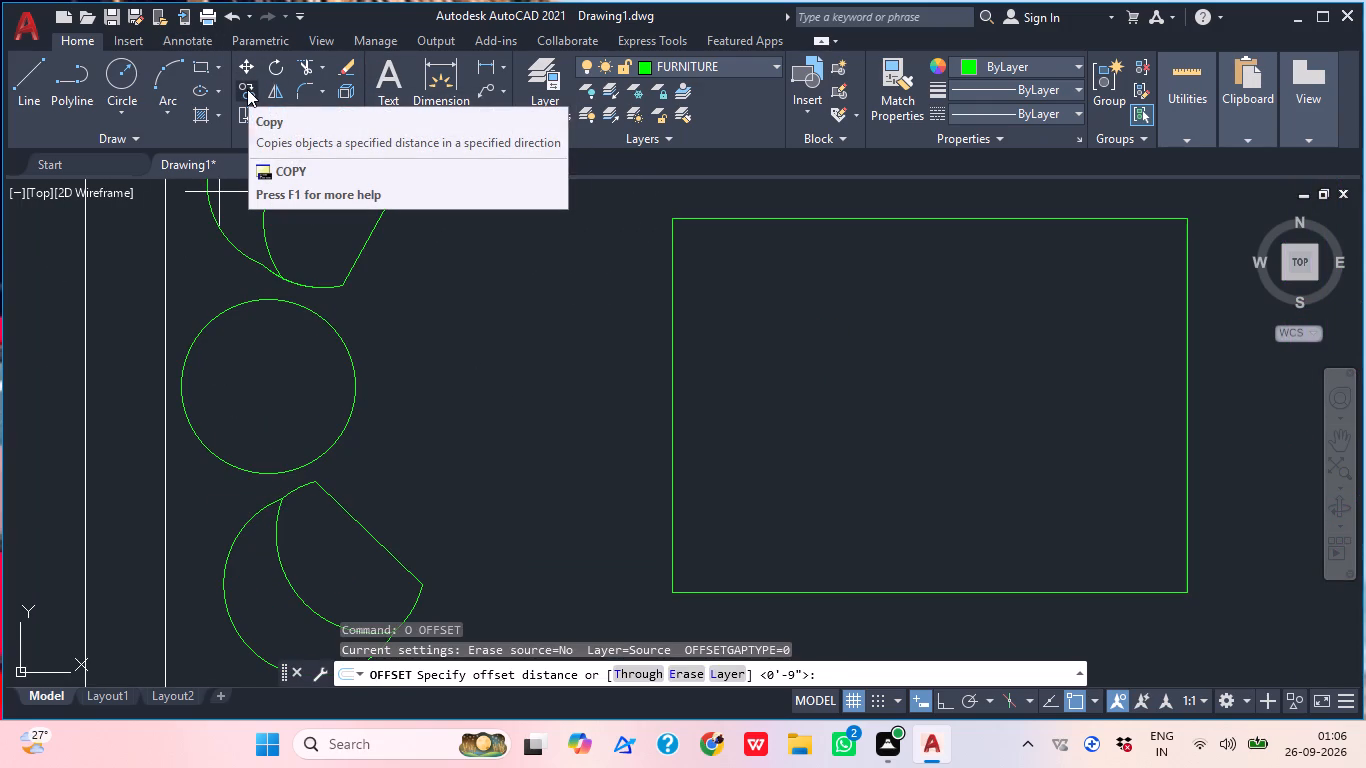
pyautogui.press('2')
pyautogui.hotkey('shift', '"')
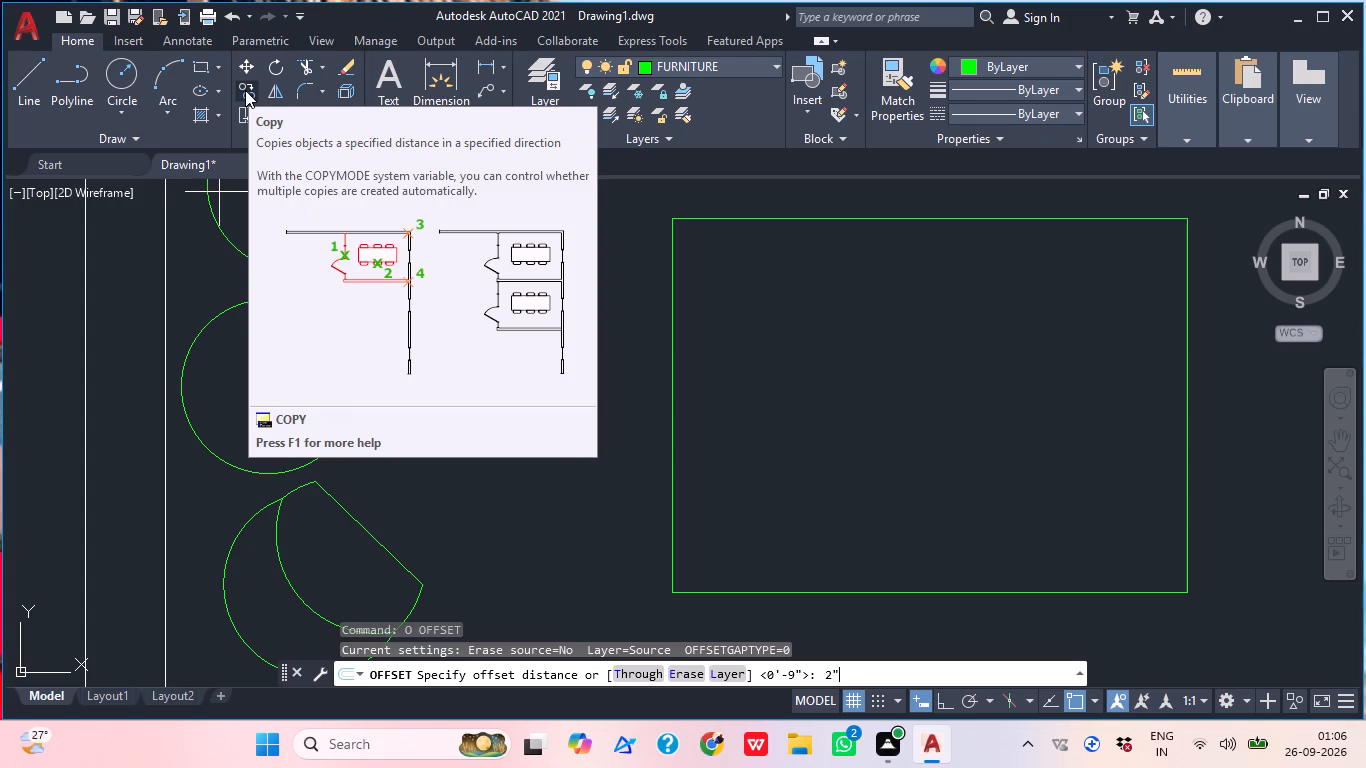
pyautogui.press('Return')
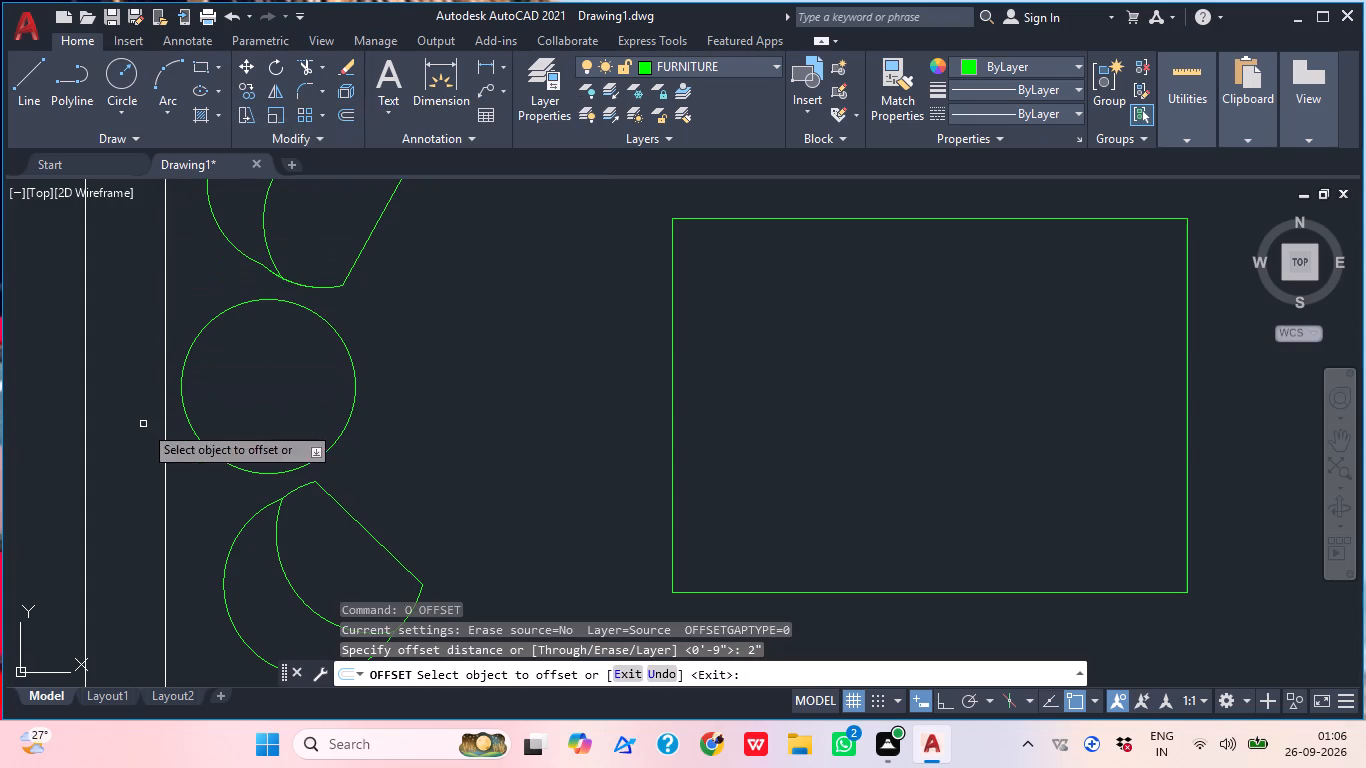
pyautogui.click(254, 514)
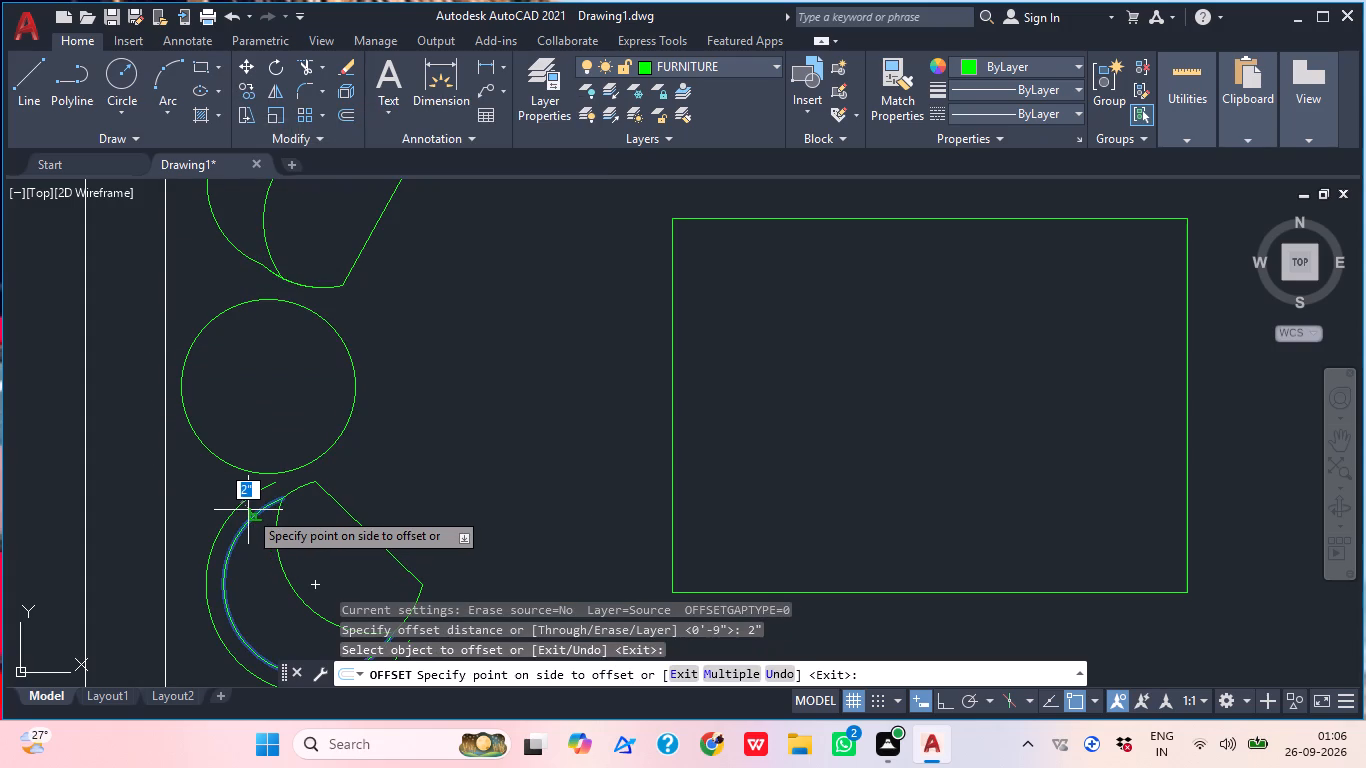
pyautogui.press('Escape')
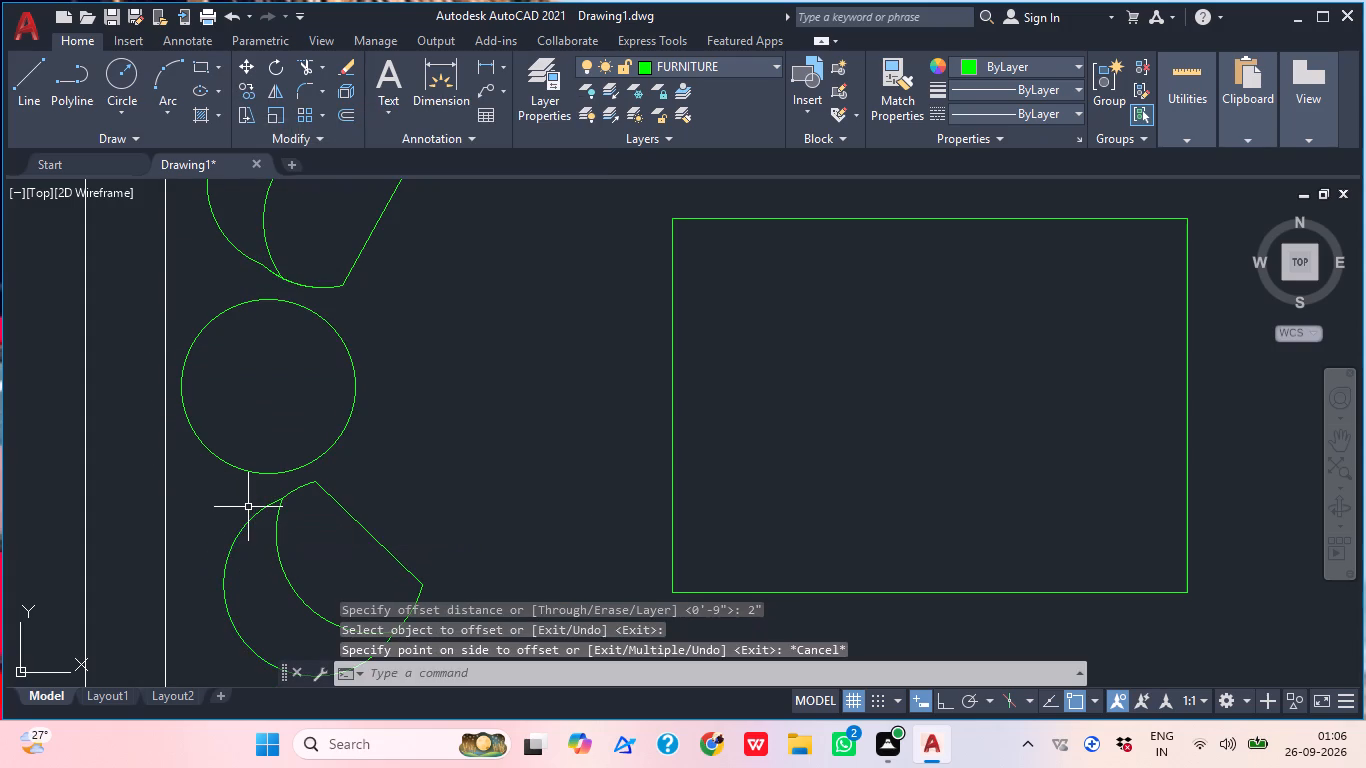
# Offset the outer backrest arcs of the southernmost and northernmost seats 1" inward.
pyautogui.write('O')
pyautogui.press('space')
pyautogui.press('1')
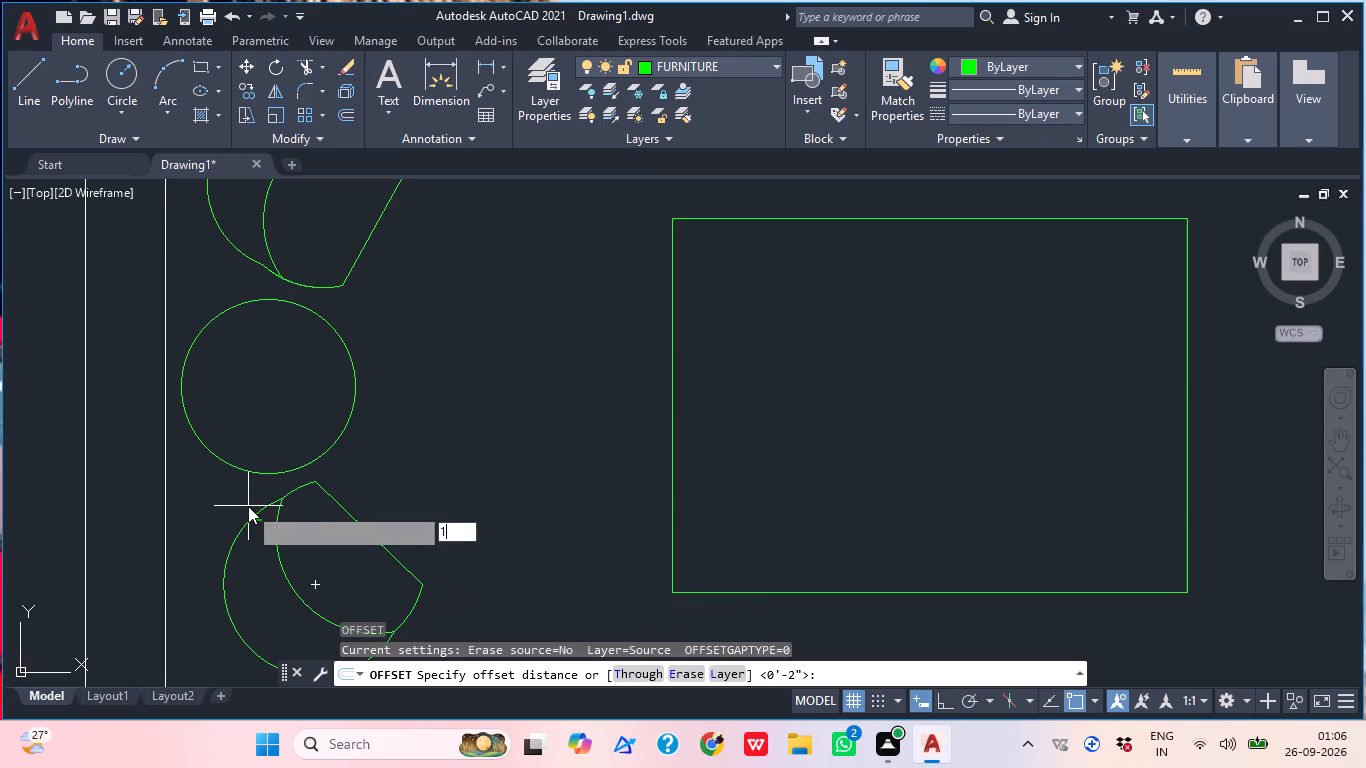
pyautogui.hotkey('shift', '"')
pyautogui.press('Return')
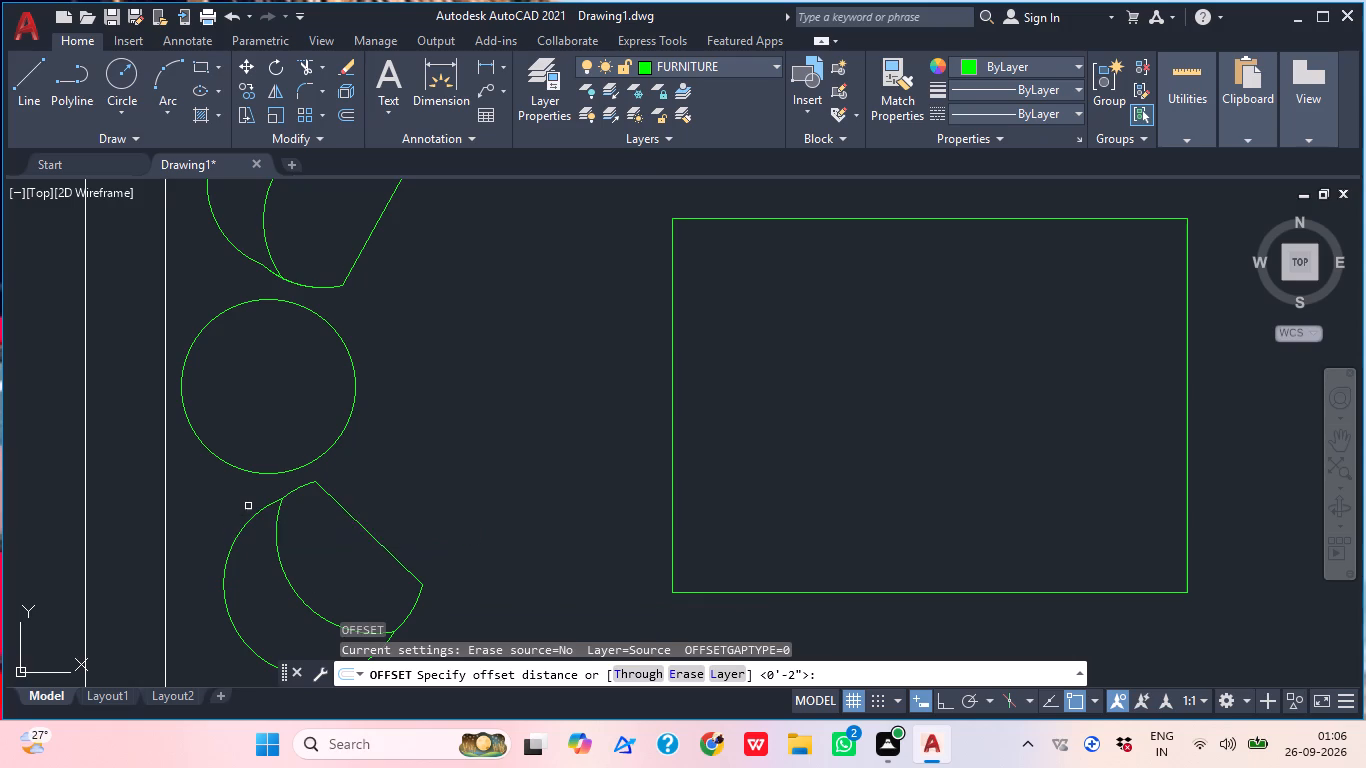
pyautogui.click(243, 526)
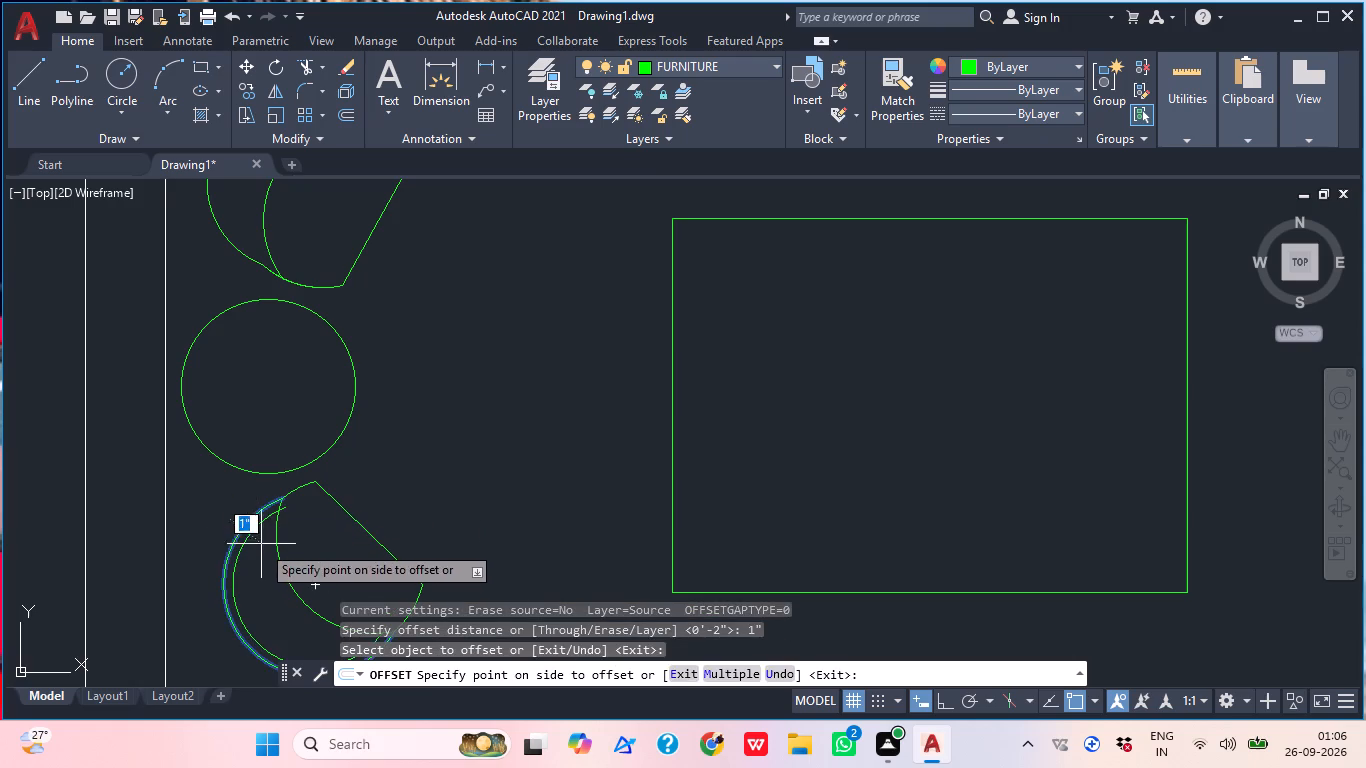
pyautogui.click(265, 550)
pyautogui.moveTo(275, 546); pyautogui.dragTo(278, 530, button='middle')
pyautogui.scroll(-1, 299, 492)
pyautogui.moveTo(299, 509); pyautogui.dragTo(299, 536, button='middle')
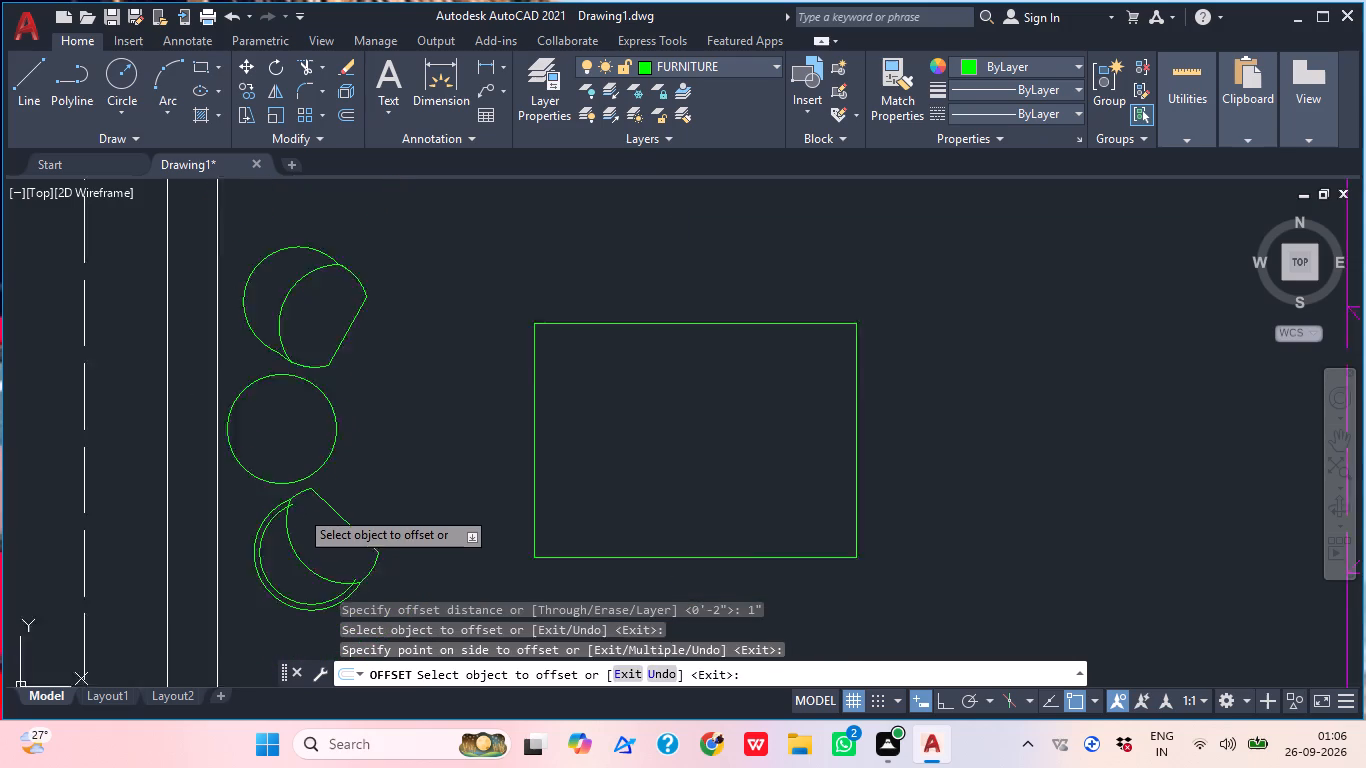
pyautogui.moveTo(299, 536); pyautogui.dragTo(308, 625, button='middle')
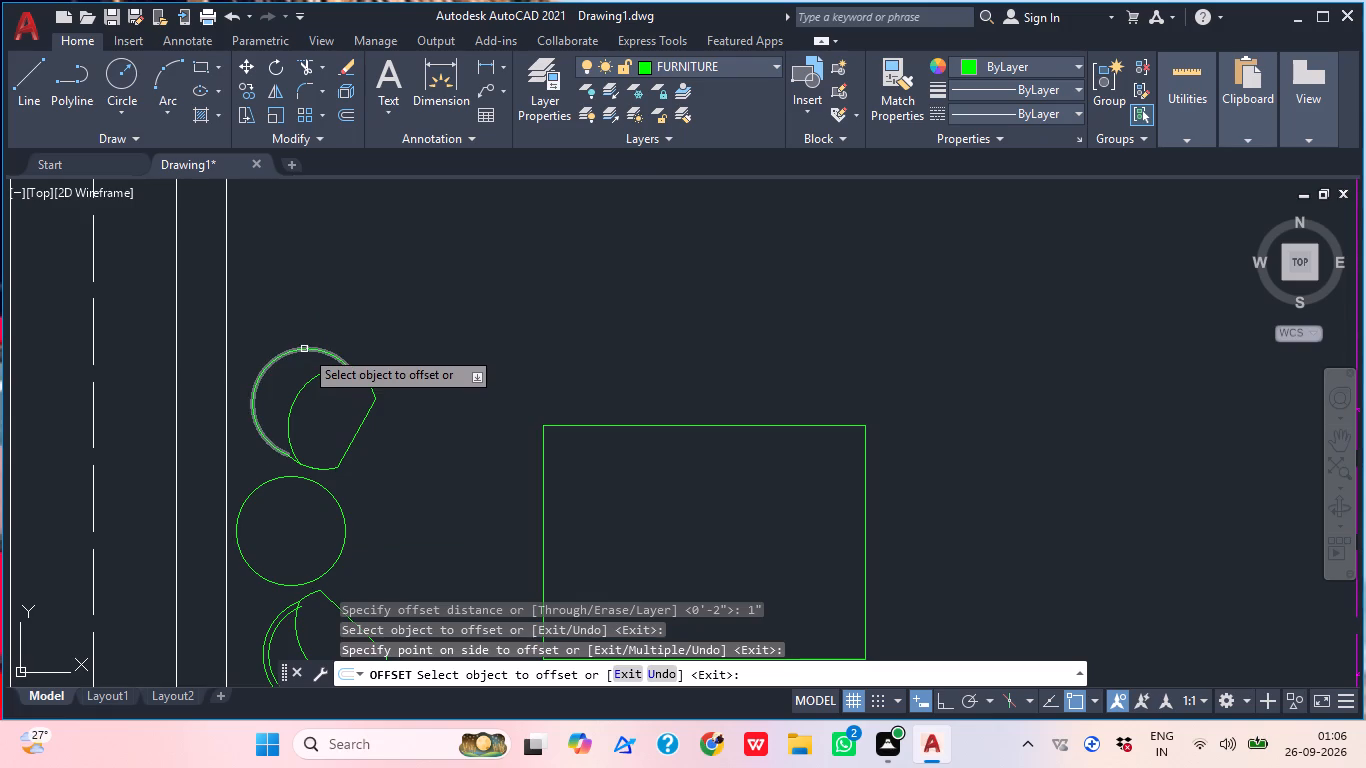
pyautogui.click(304, 349)
pyautogui.click(305, 376)
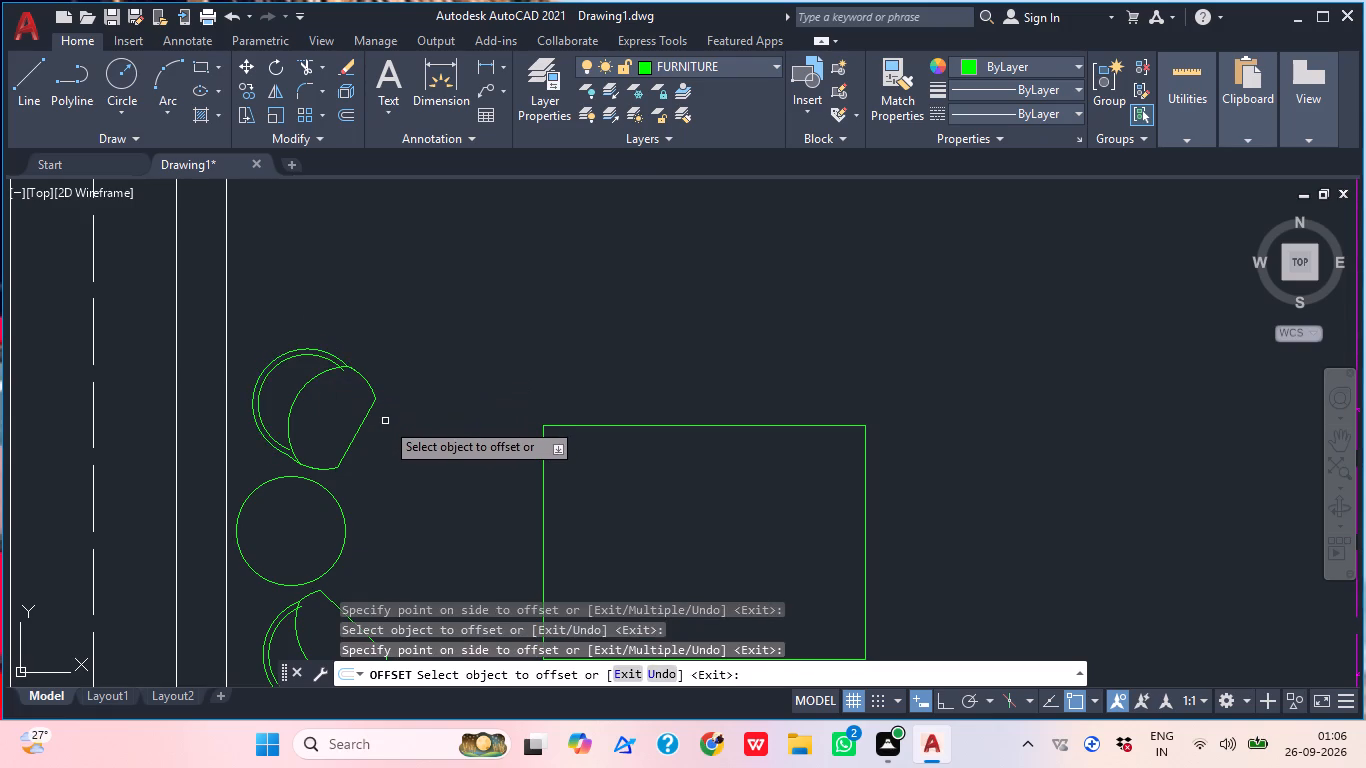
pyautogui.press('Escape')
# Trim the northern end of the northernmost seat's offset backrest arc where it crosses the seat's inner arc.
pyautogui.write('TR')
pyautogui.press('space')
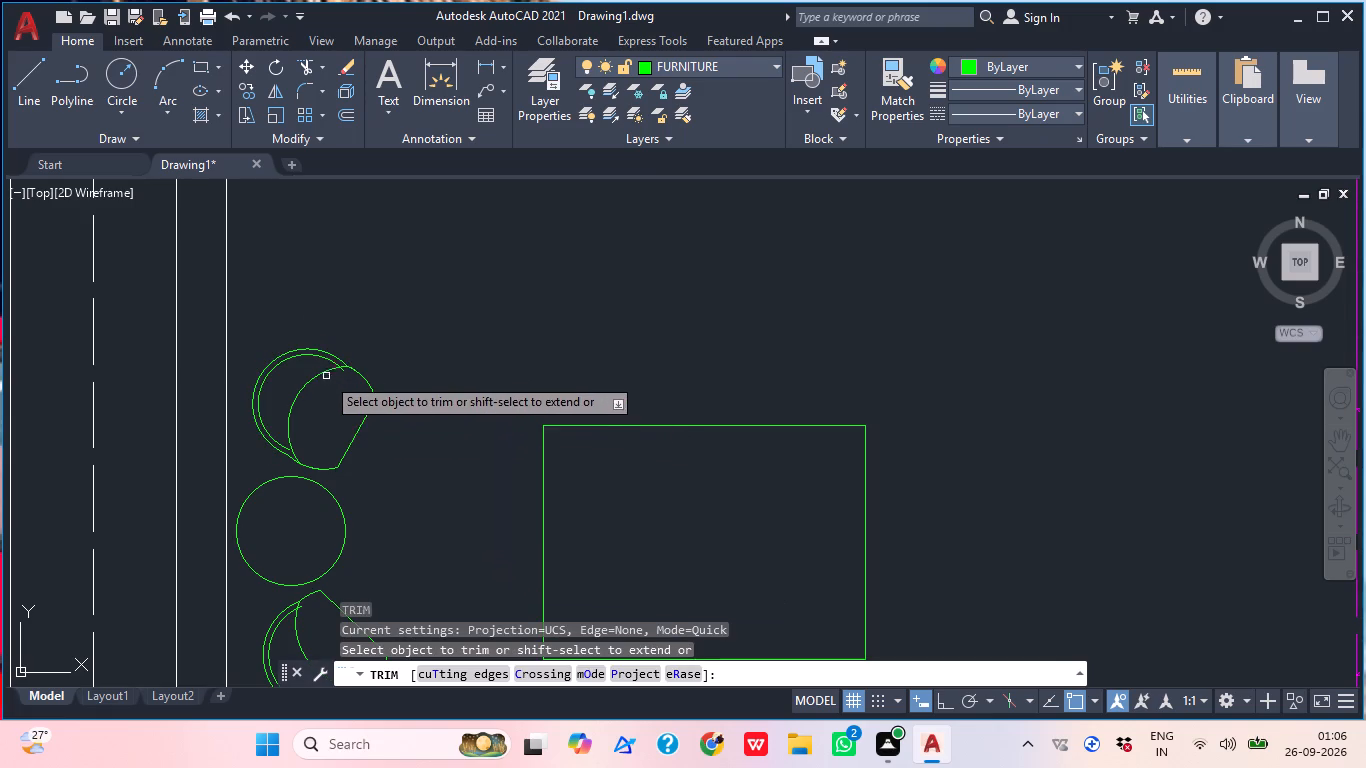
pyautogui.scroll(5, 333, 373)
pyautogui.click(364, 348)
# Trim both ends of the southernmost seat's offset backrest arc where they cross the seat's inner arc.
pyautogui.scroll(-3, 371, 349)
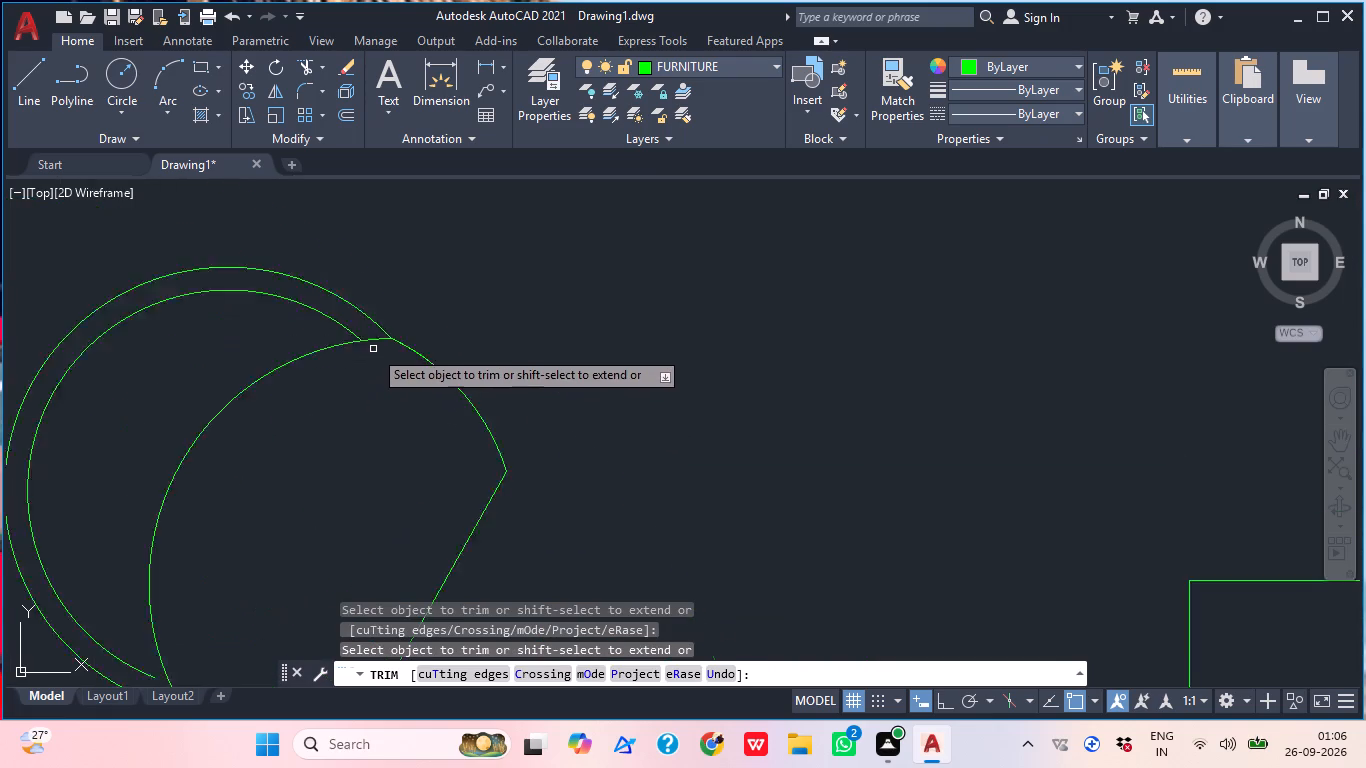
pyautogui.scroll(-4, 377, 348)
pyautogui.scroll(5, 378, 391)
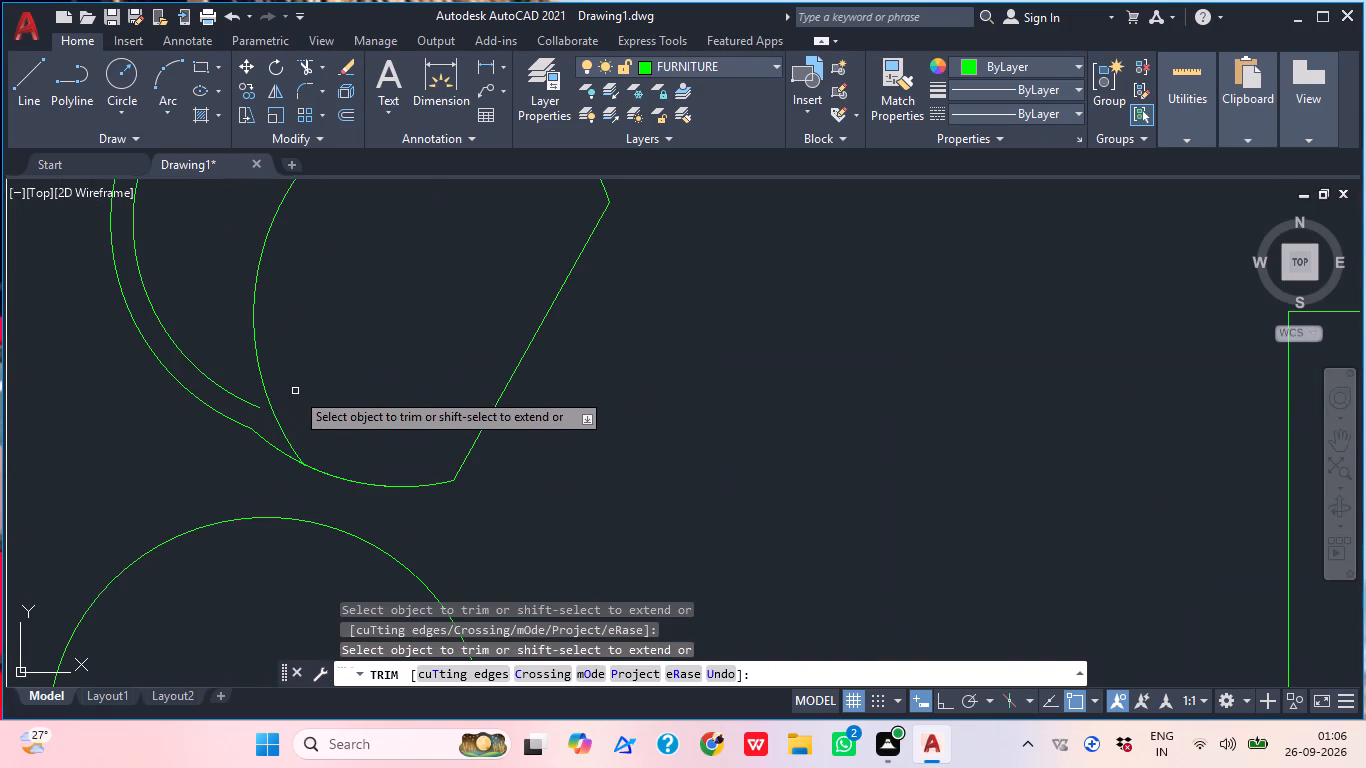
pyautogui.scroll(-1, 318, 386)
pyautogui.scroll(2, 318, 386)
pyautogui.scroll(-1, 318, 384)
pyautogui.scroll(1, 318, 379)
pyautogui.scroll(-4, 321, 404)
pyautogui.scroll(4, 329, 504)
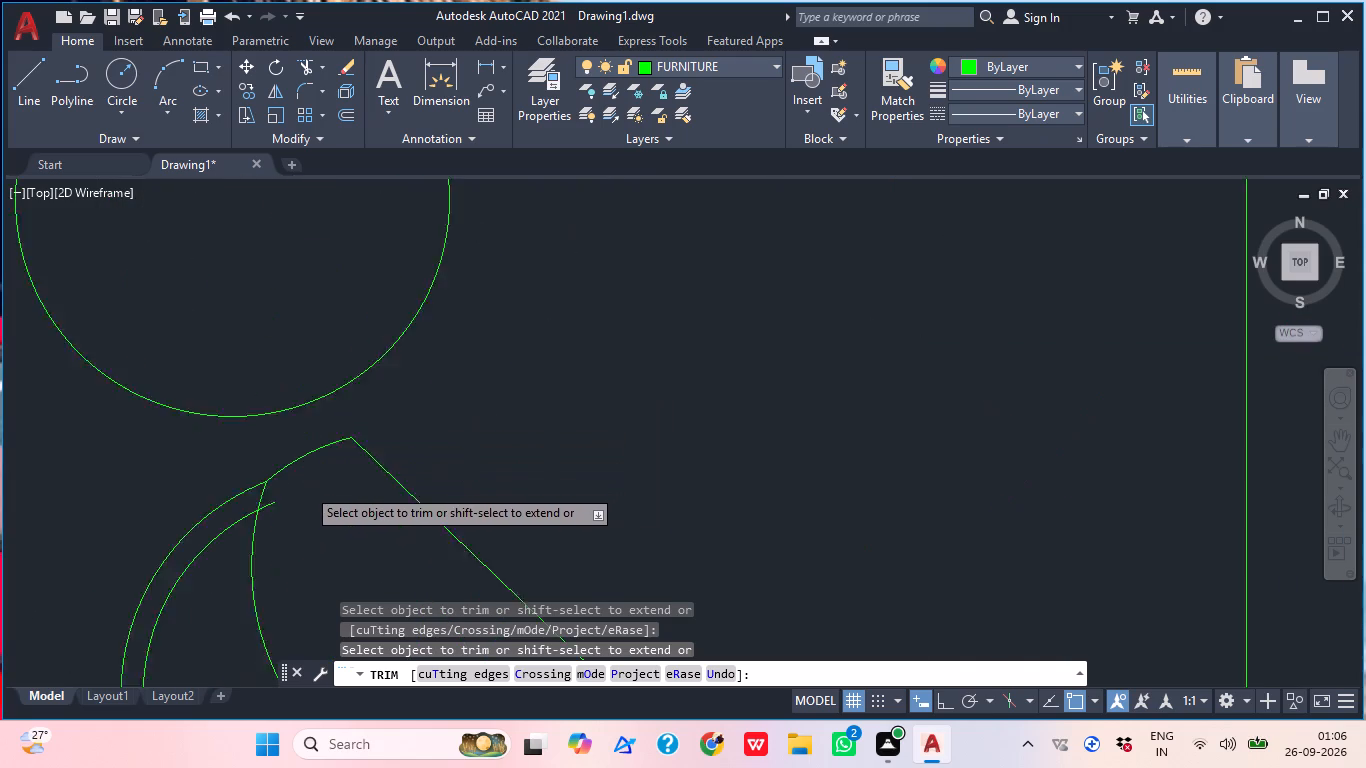
pyautogui.scroll(2, 304, 488)
pyautogui.click(235, 526)
pyautogui.click(216, 527)
pyautogui.scroll(-4, 282, 480)
pyautogui.scroll(1, 282, 480)
pyautogui.scroll(-1, 290, 478)
pyautogui.scroll(1, 309, 475)
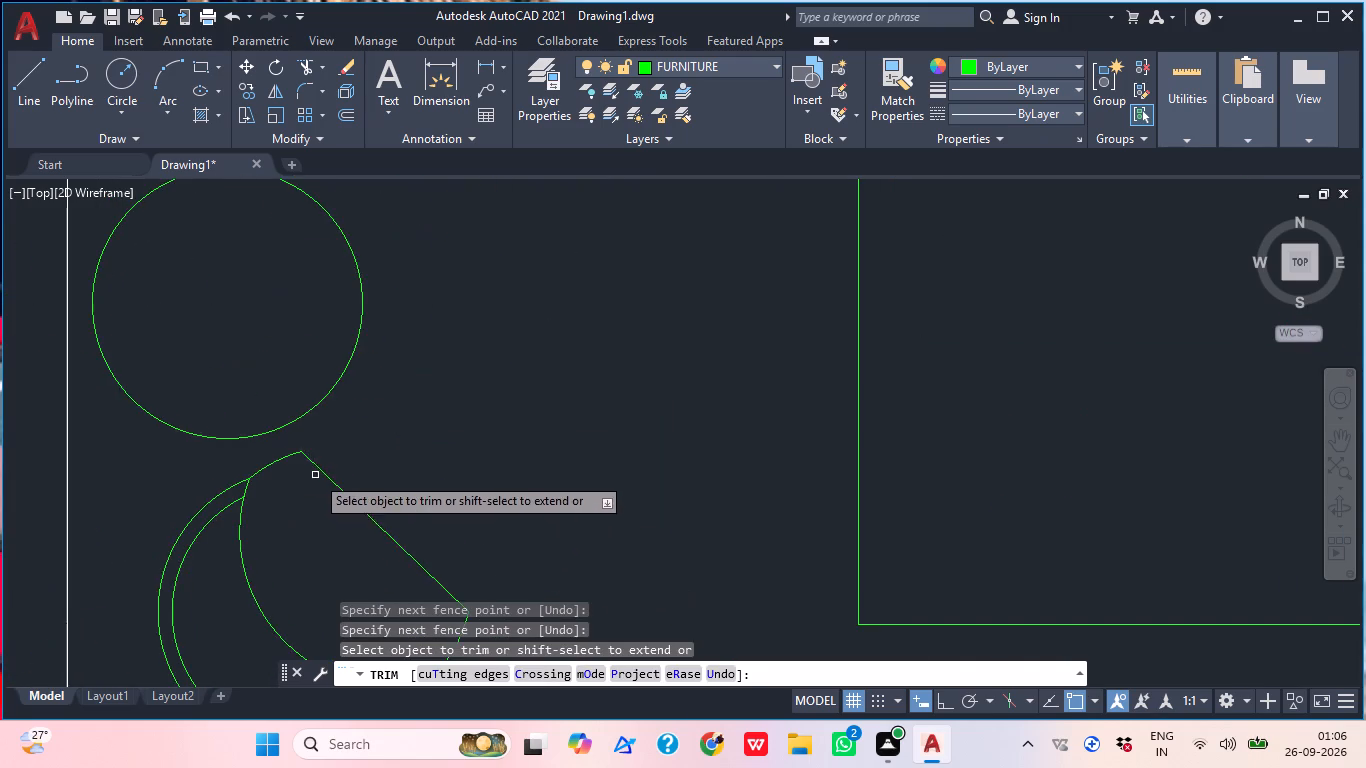
pyautogui.moveTo(316, 527); pyautogui.dragTo(255, 244, button='middle')
pyautogui.scroll(3, 323, 383)
pyautogui.click(367, 438)
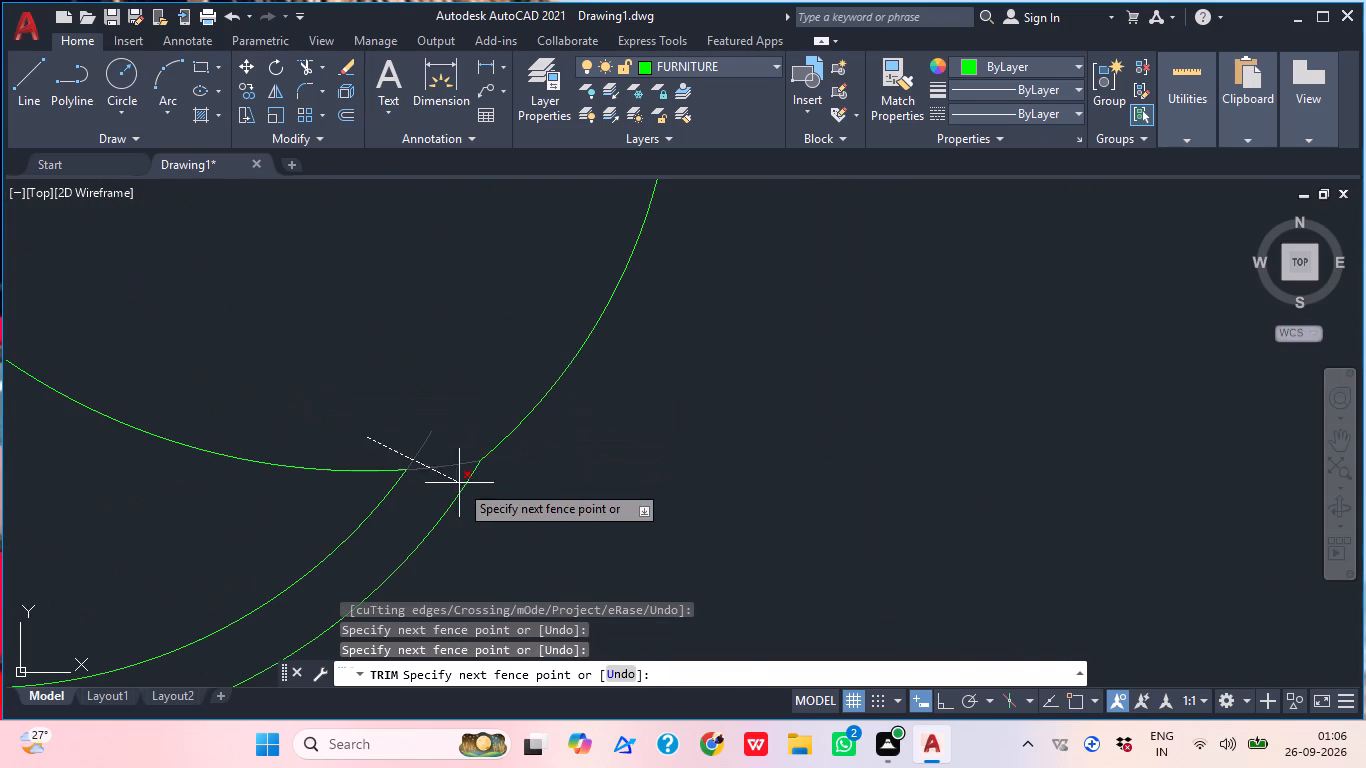
pyautogui.click(445, 457)
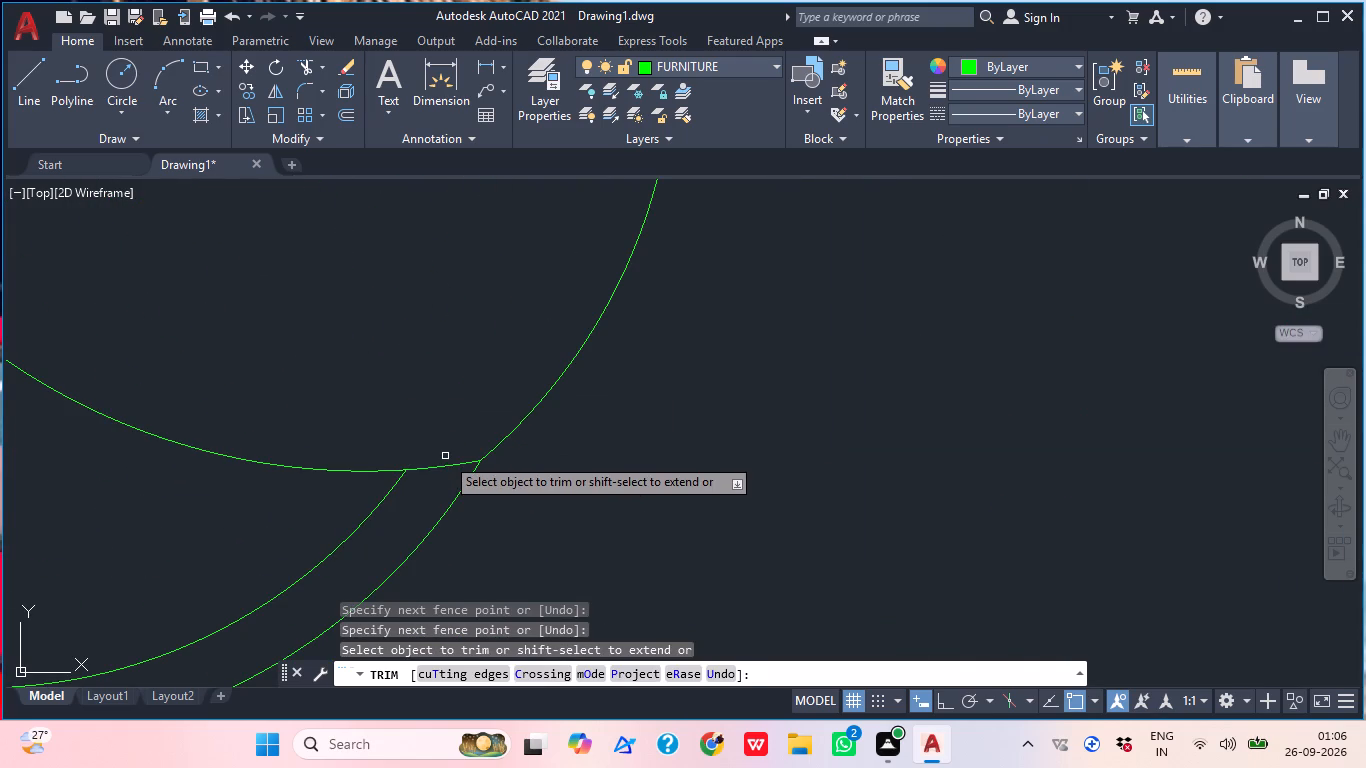
pyautogui.press('Escape')
# Extend the southern end of the northernmost seat's offset backrest arc to meet the seat's inner arc.
pyautogui.scroll(-1, 450, 446)
pyautogui.moveTo(436, 417); pyautogui.dragTo(433, 519, button='middle')
pyautogui.scroll(-3, 477, 408)
pyautogui.scroll(1, 477, 408)
pyautogui.scroll(-1, 477, 408)
pyautogui.moveTo(386, 417); pyautogui.dragTo(394, 555, button='middle')
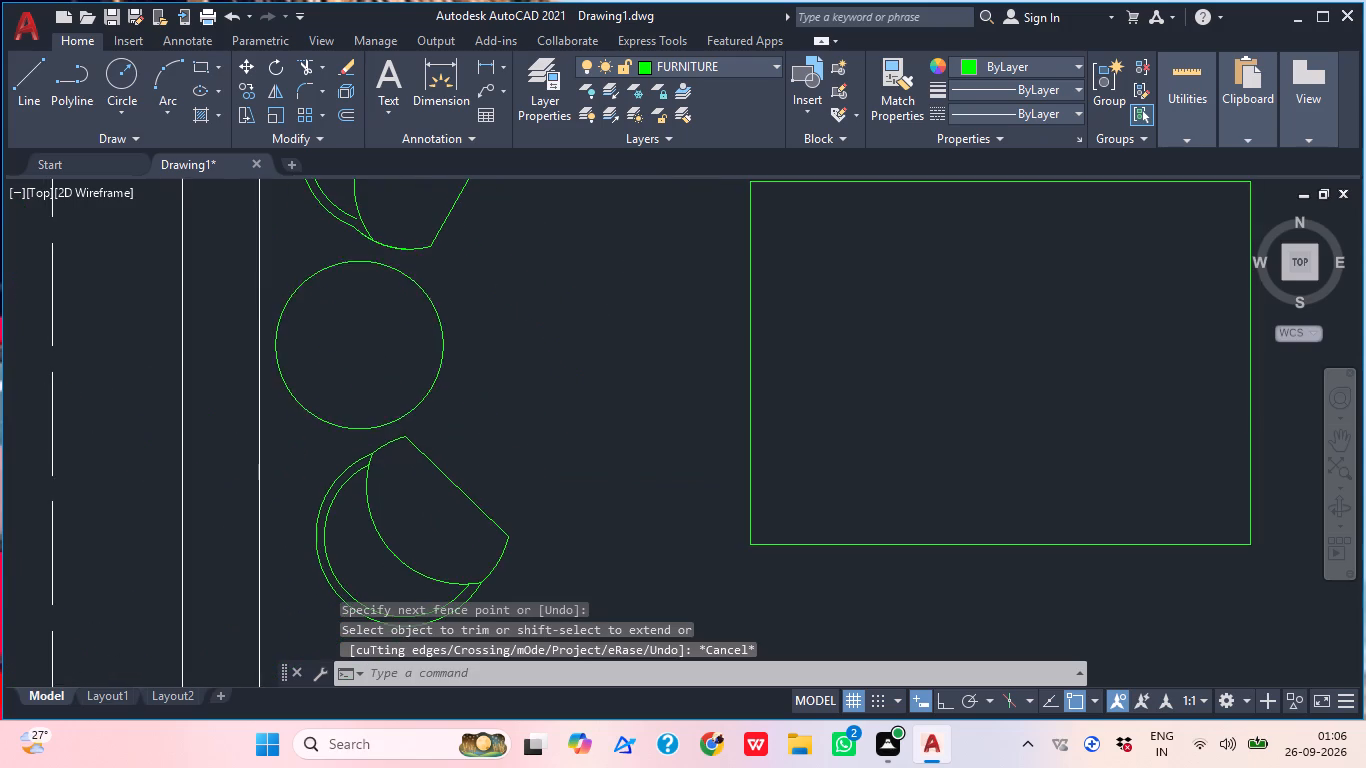
pyautogui.scroll(-1, 389, 321)
pyautogui.scroll(3, 363, 248)
pyautogui.press('e')
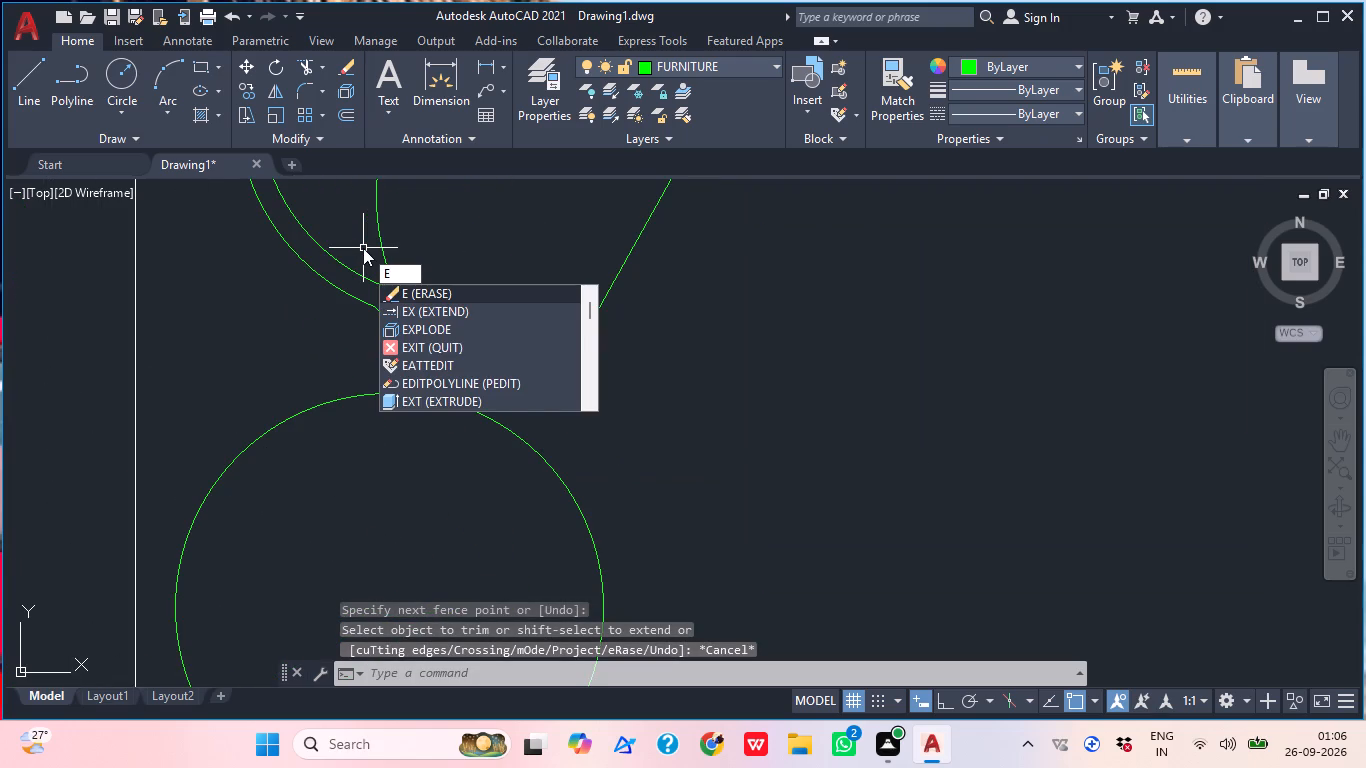
pyautogui.write('X')
pyautogui.press('space')
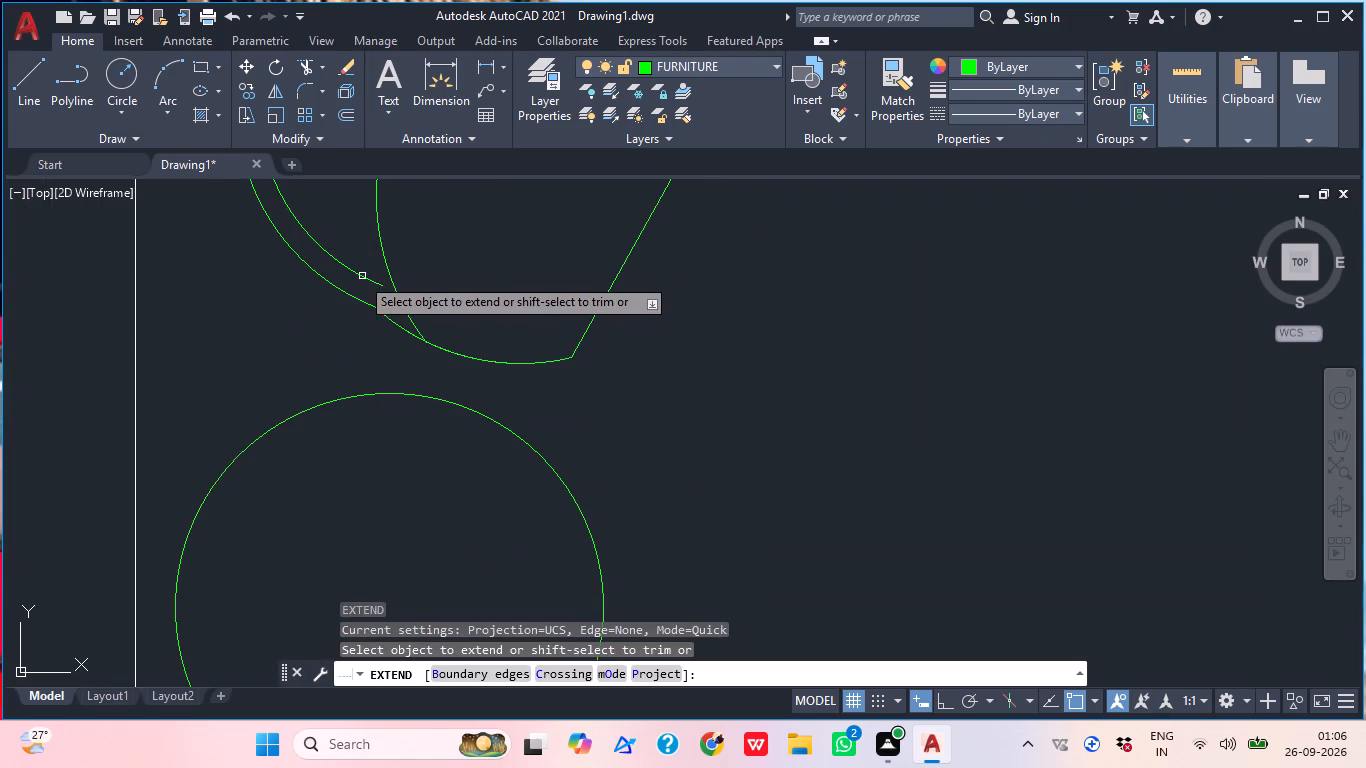
pyautogui.click(359, 279)
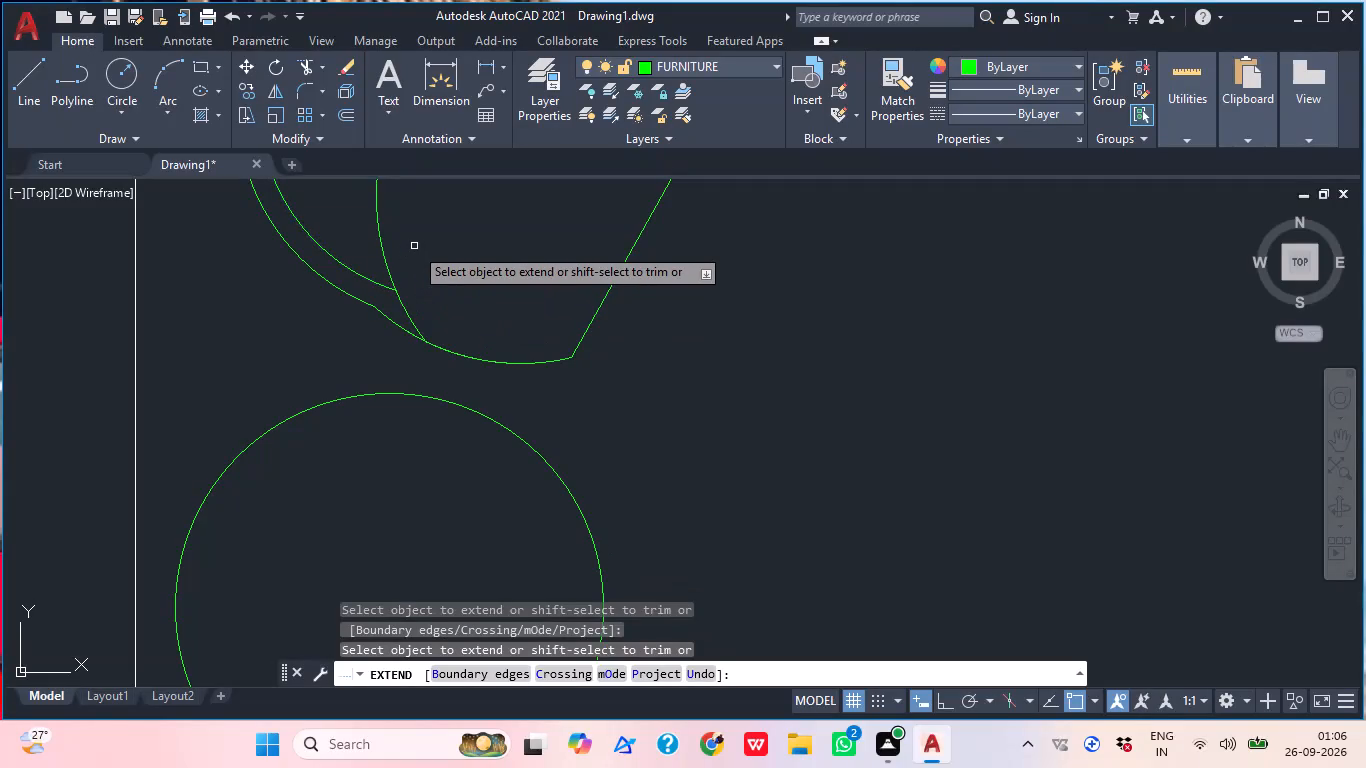
pyautogui.press('Escape')
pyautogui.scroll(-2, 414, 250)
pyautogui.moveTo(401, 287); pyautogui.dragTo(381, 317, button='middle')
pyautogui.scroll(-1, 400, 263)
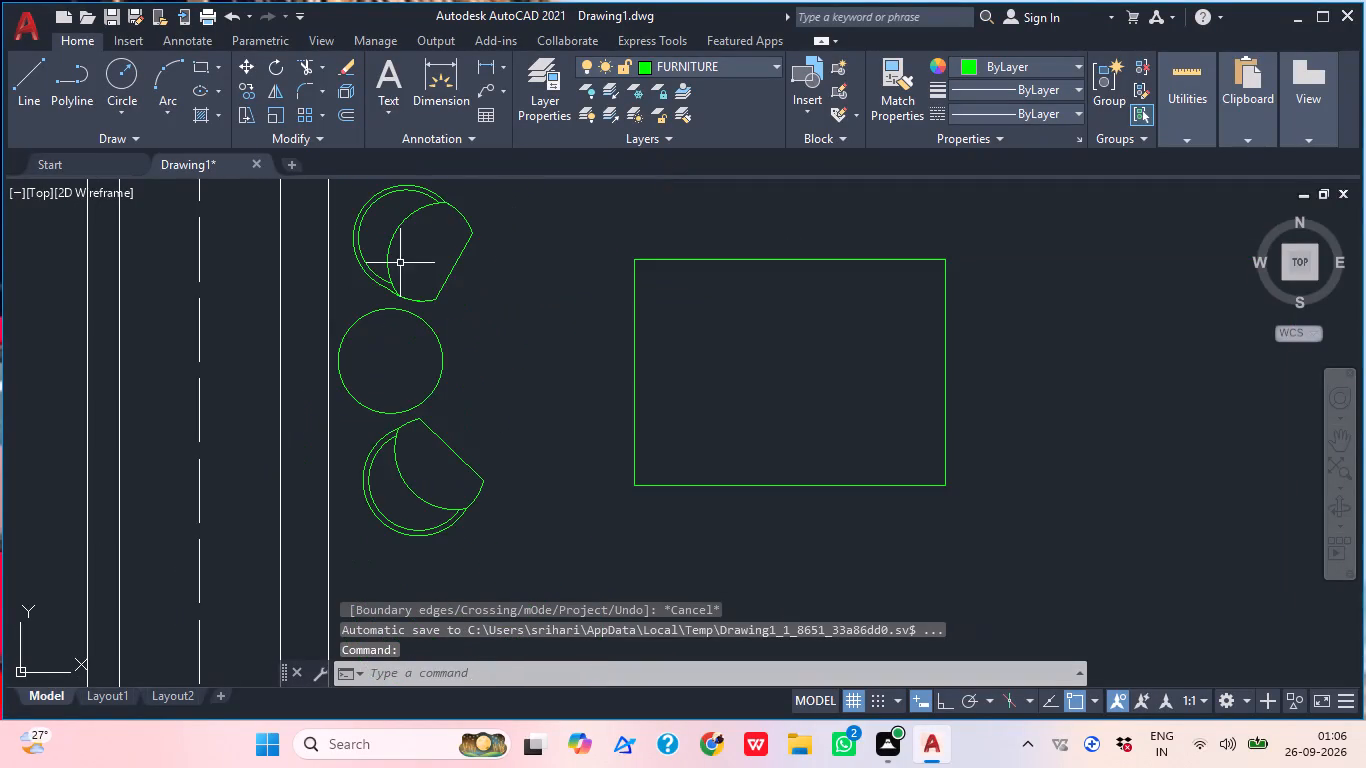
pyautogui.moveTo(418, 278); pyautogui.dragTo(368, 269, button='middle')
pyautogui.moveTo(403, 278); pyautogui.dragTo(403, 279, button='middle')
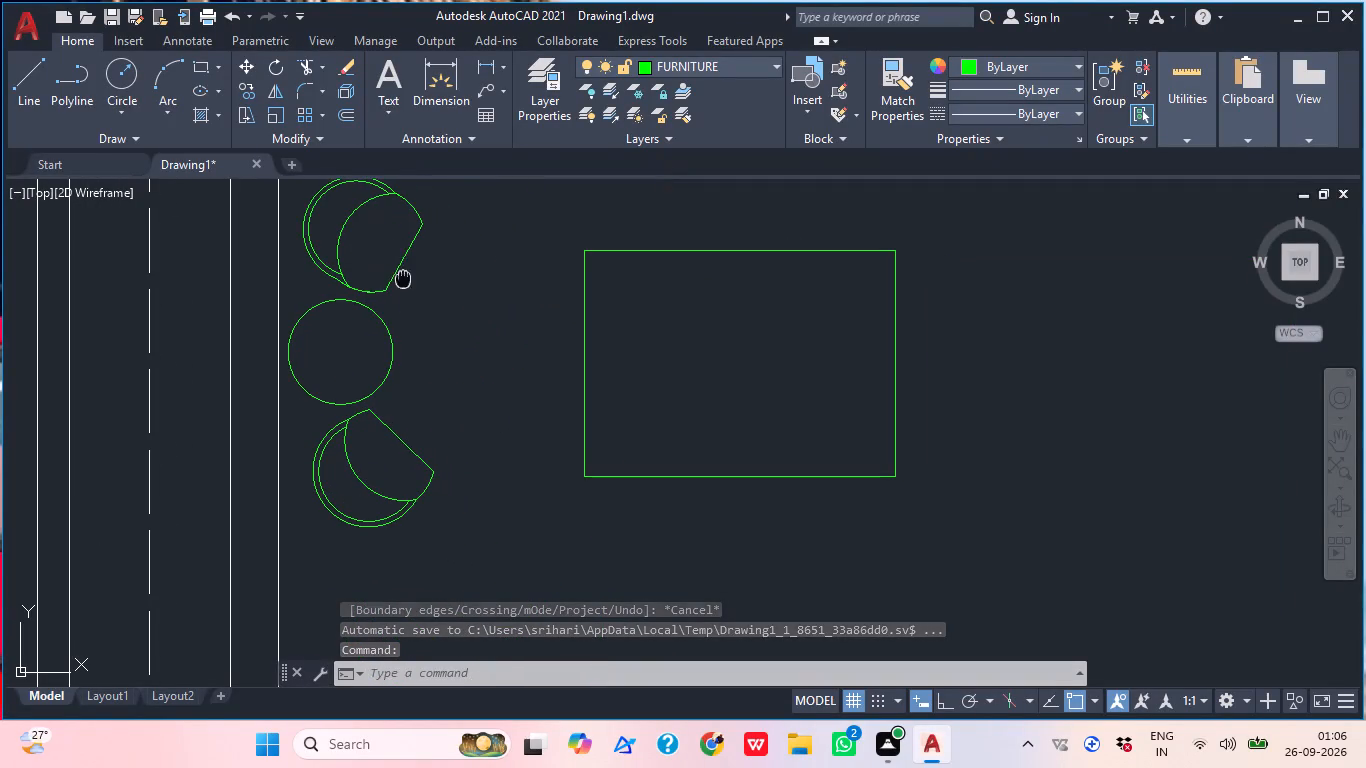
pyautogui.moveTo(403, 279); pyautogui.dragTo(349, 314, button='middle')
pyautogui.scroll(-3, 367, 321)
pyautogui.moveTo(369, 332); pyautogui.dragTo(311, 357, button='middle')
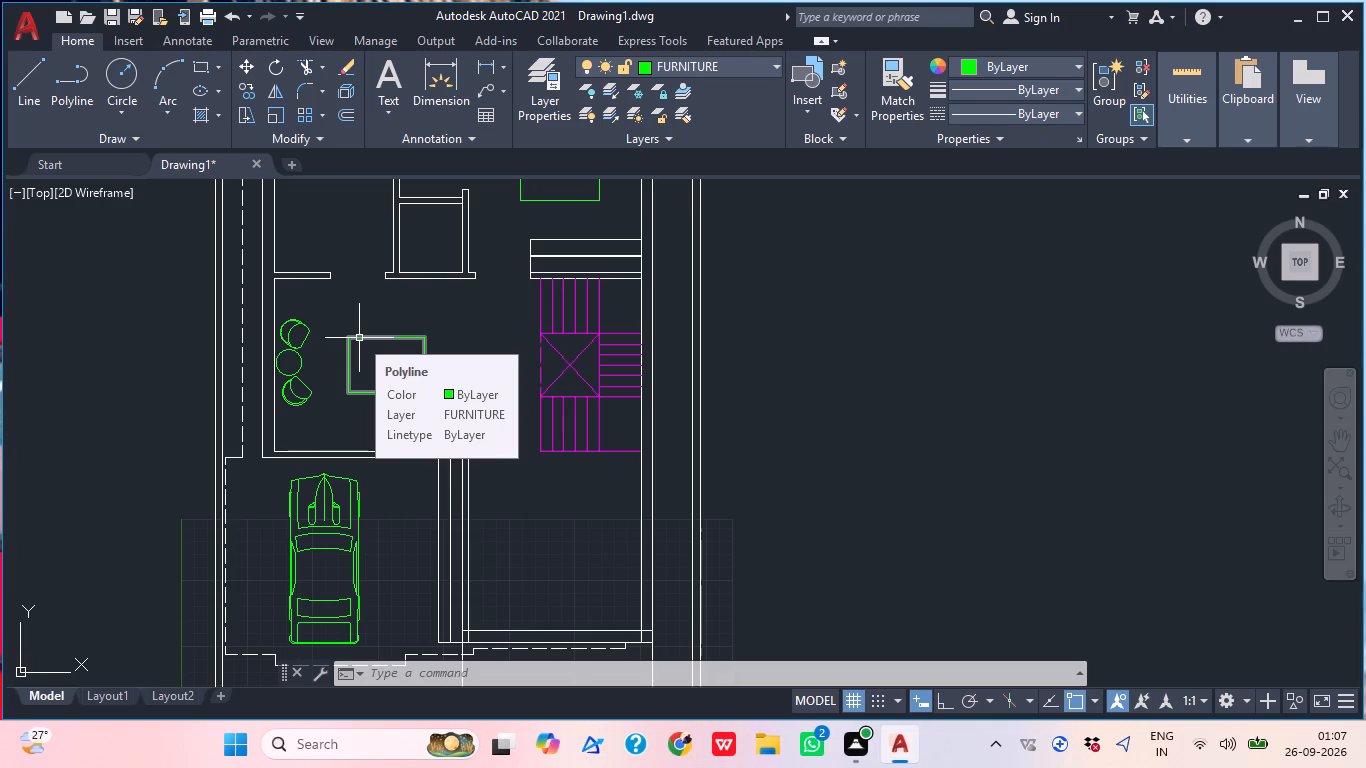
# Scale the two curved-back chairs and the round side table together from a base point on the side table's eastern edge.
pyautogui.moveTo(443, 418); pyautogui.dragTo(395, 421, button='middle')
pyautogui.scroll(1, 279, 399)
pyautogui.scroll(-1, 279, 399)
pyautogui.scroll(2, 279, 399)
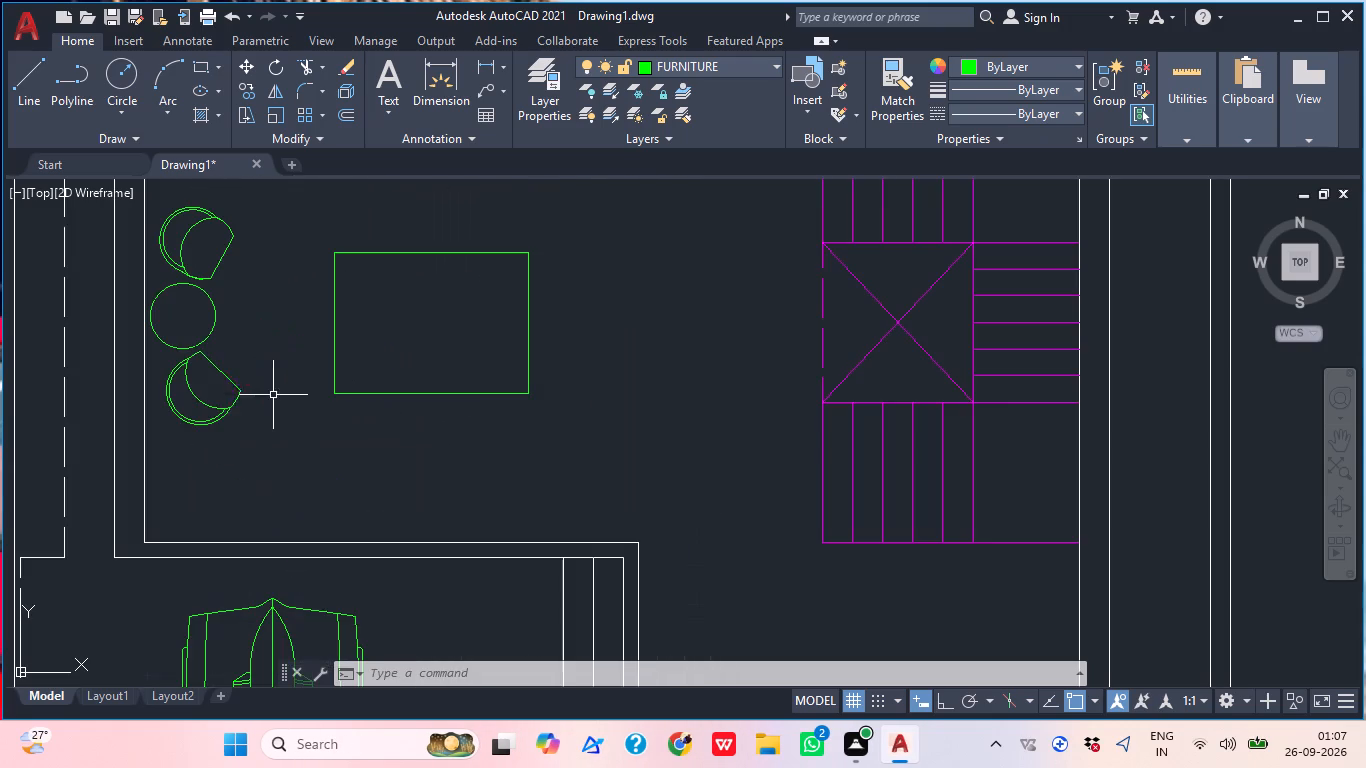
pyautogui.moveTo(272, 471); pyautogui.dragTo(270, 460)
pyautogui.click(176, 218)
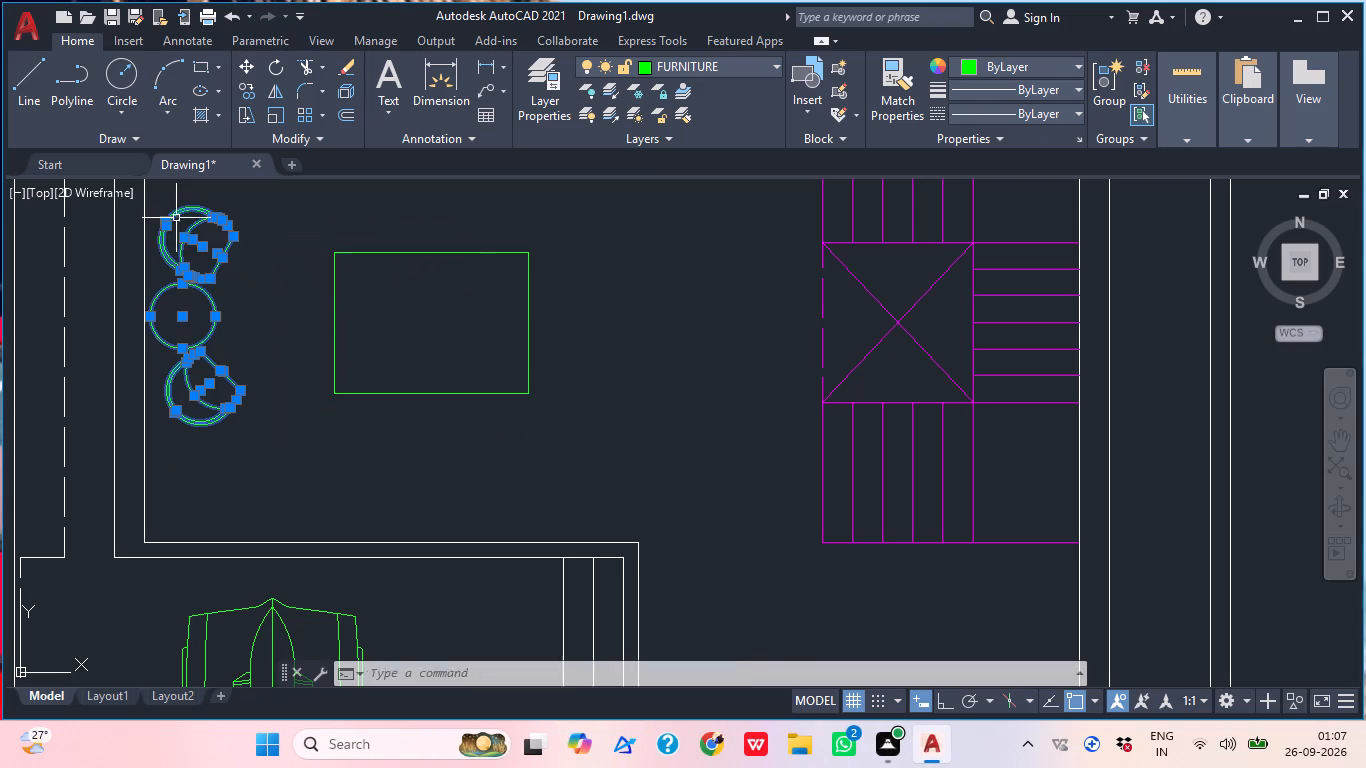
pyautogui.write('SC')
pyautogui.press('space')
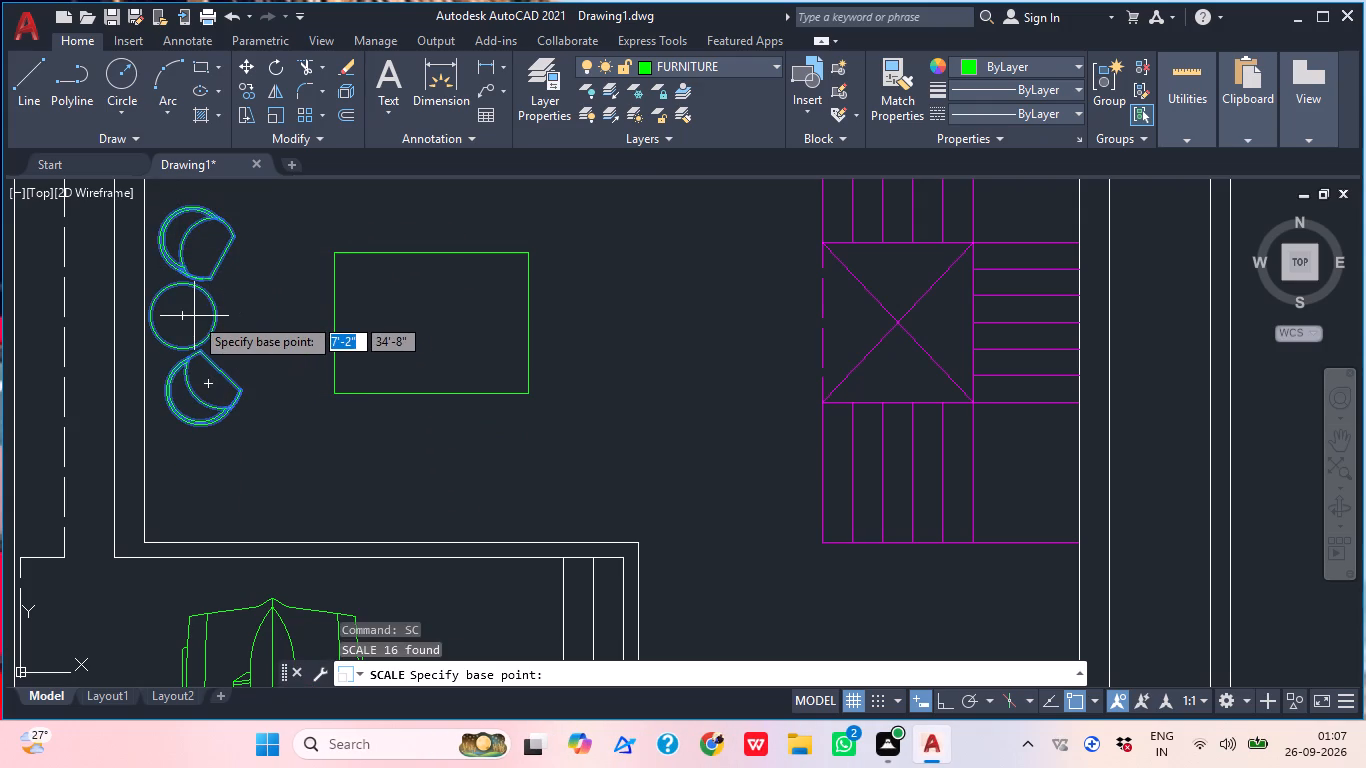
pyautogui.click(202, 323)
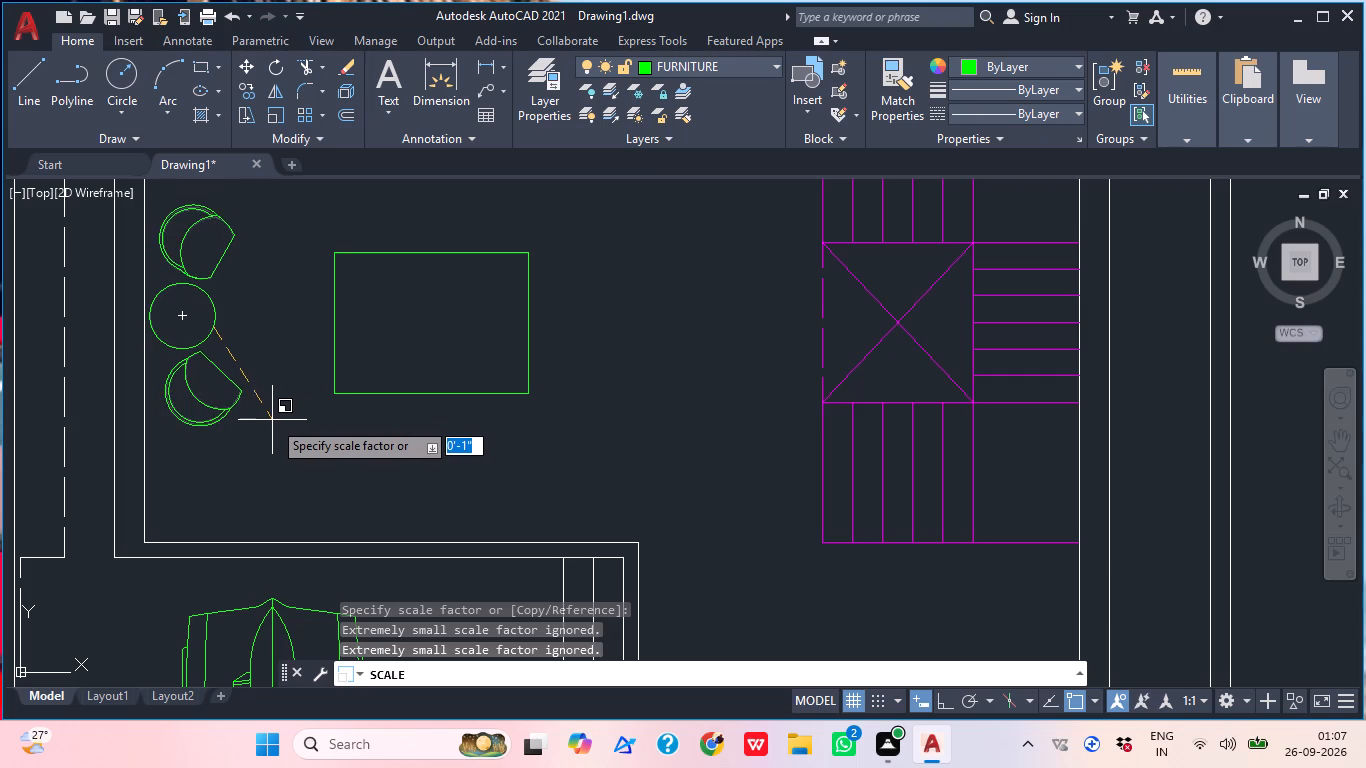
pyautogui.click(272, 420)
pyautogui.scroll(-1, 292, 403)
pyautogui.moveTo(301, 410); pyautogui.dragTo(276, 417, button='middle')
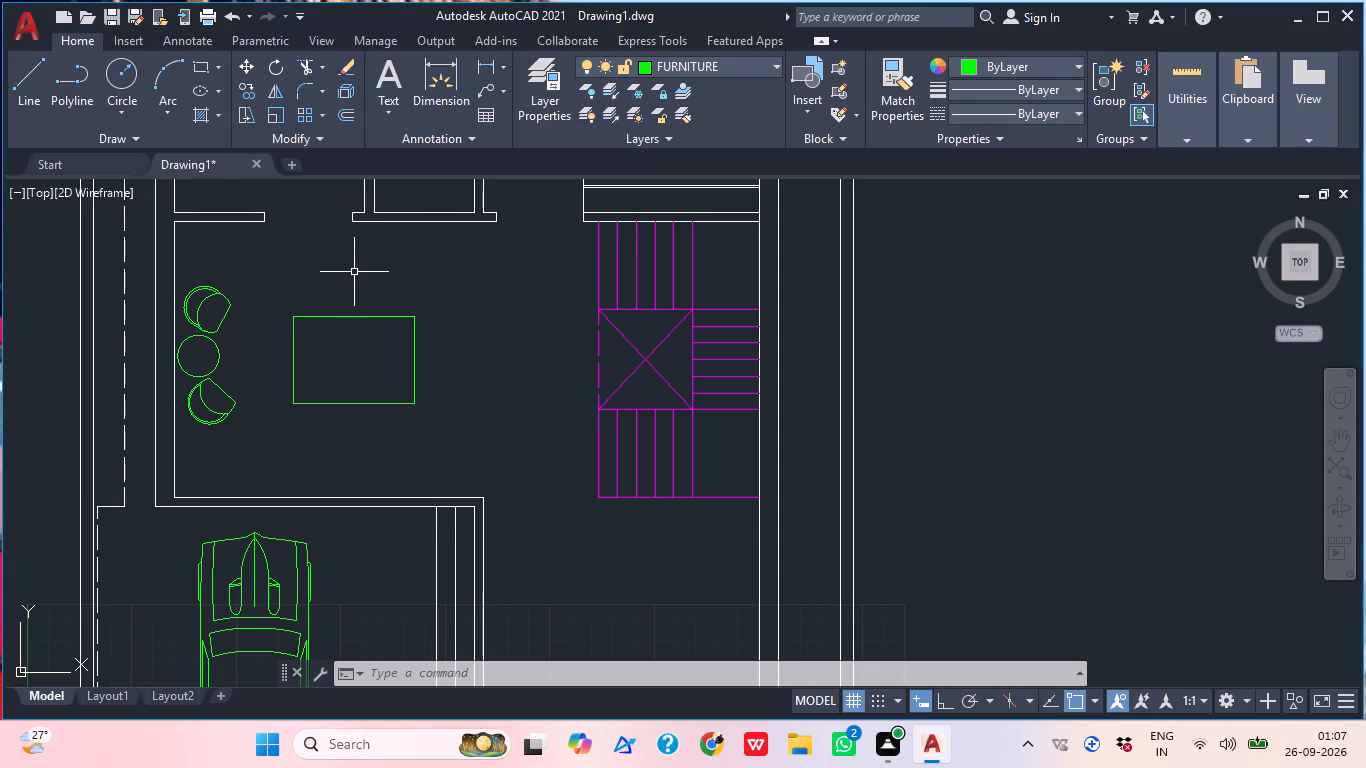
# Insert two Chair - Rocking blocks side by side along the north edge of the rectangular dining table.
pyautogui.press('i')
pyautogui.press('Return')
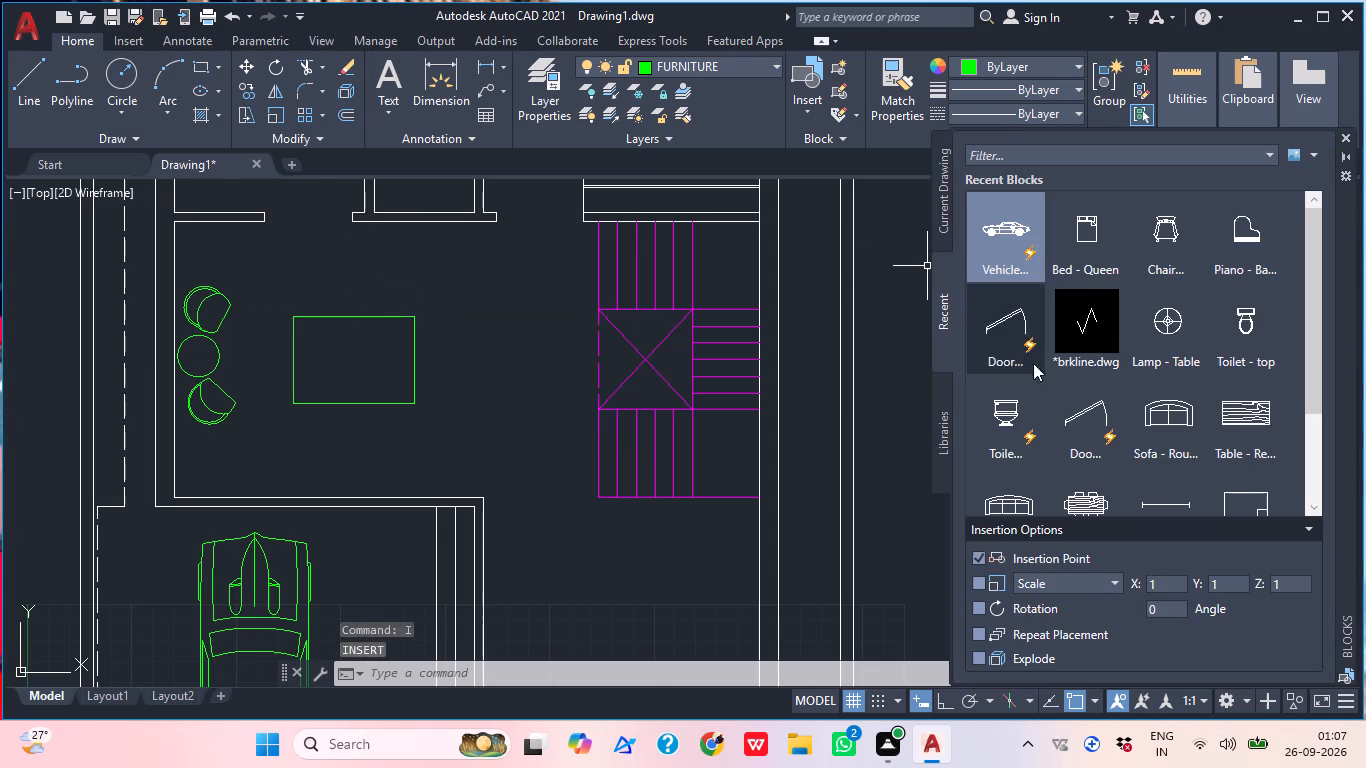
pyautogui.moveTo(1161, 238); pyautogui.dragTo(379, 266)
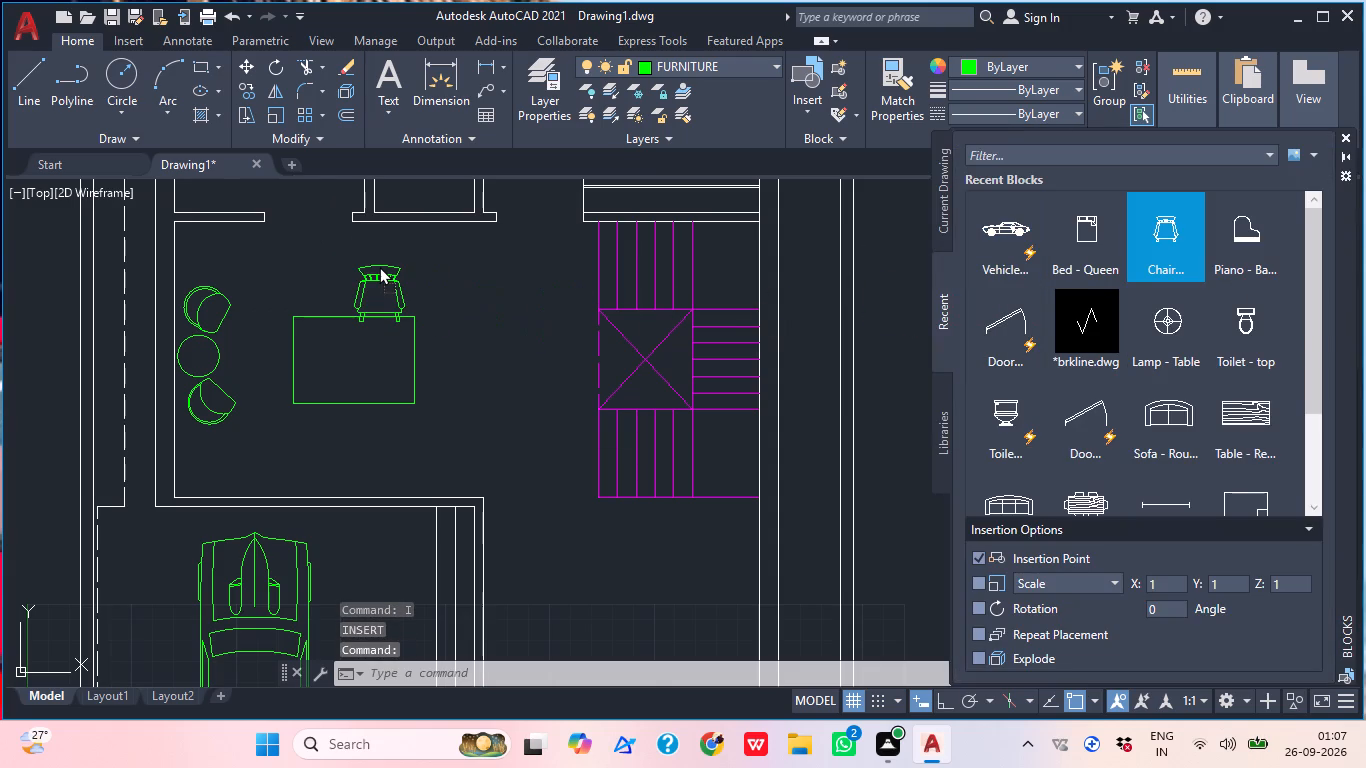
pyautogui.moveTo(379, 266); pyautogui.dragTo(378, 256)
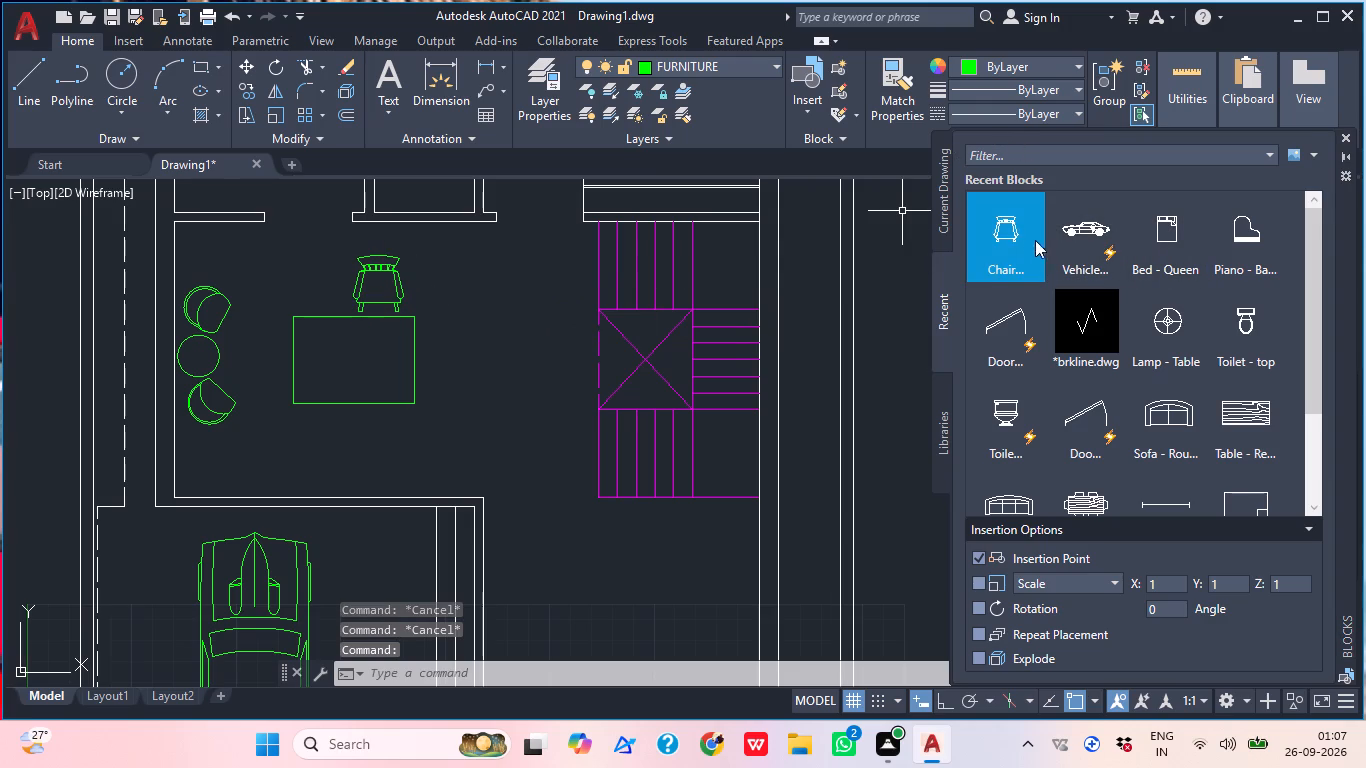
pyautogui.moveTo(1020, 237); pyautogui.dragTo(302, 247)
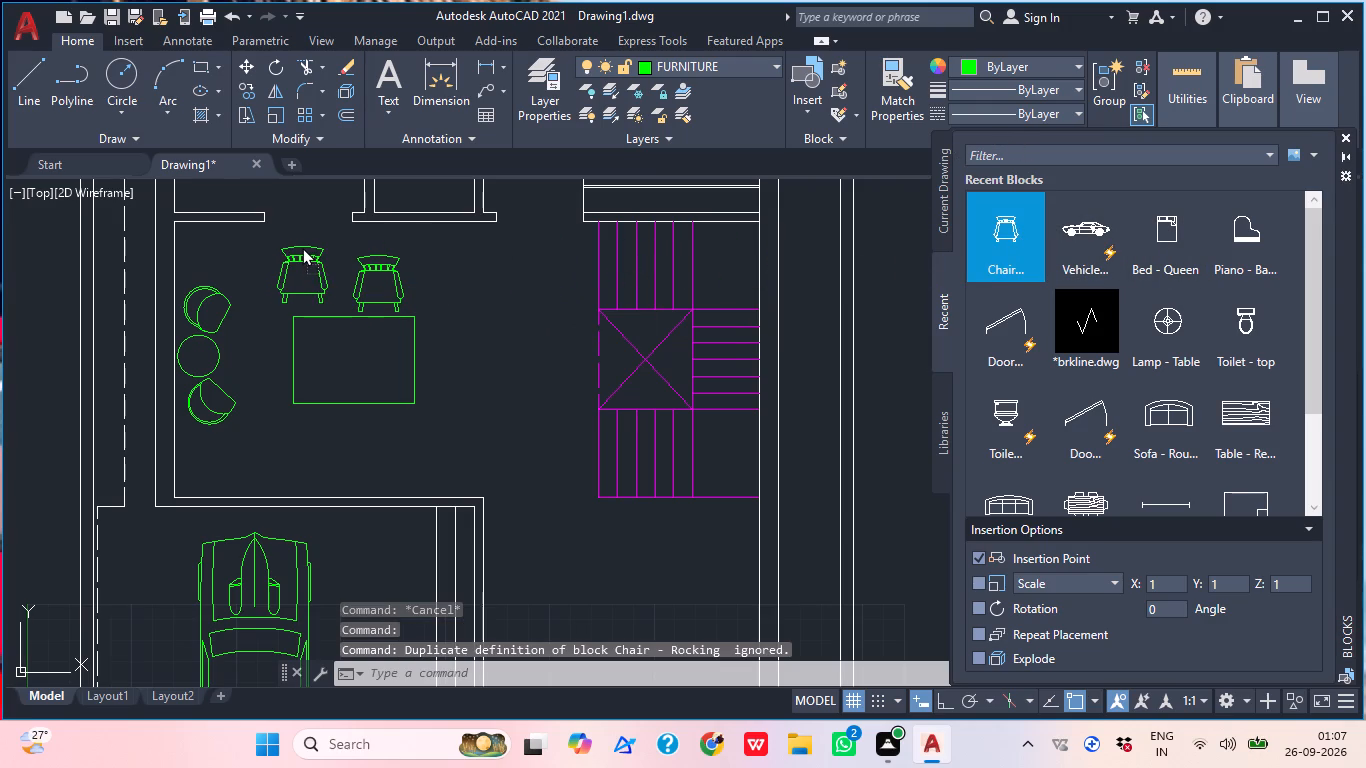
pyautogui.moveTo(302, 247); pyautogui.dragTo(310, 256)
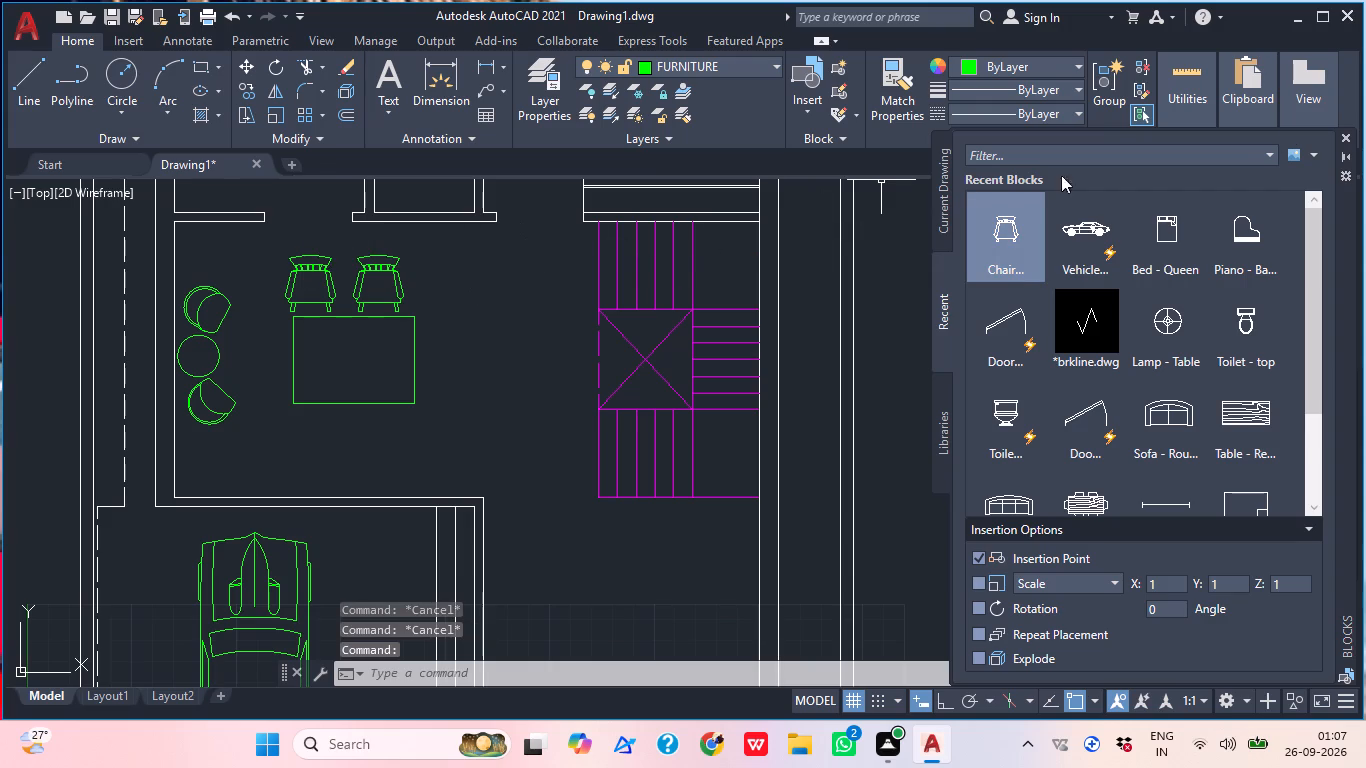
pyautogui.click(1346, 140)
# Move the eastern rocking chair about 5" east along the dining table's north edge.
pyautogui.scroll(2, 389, 315)
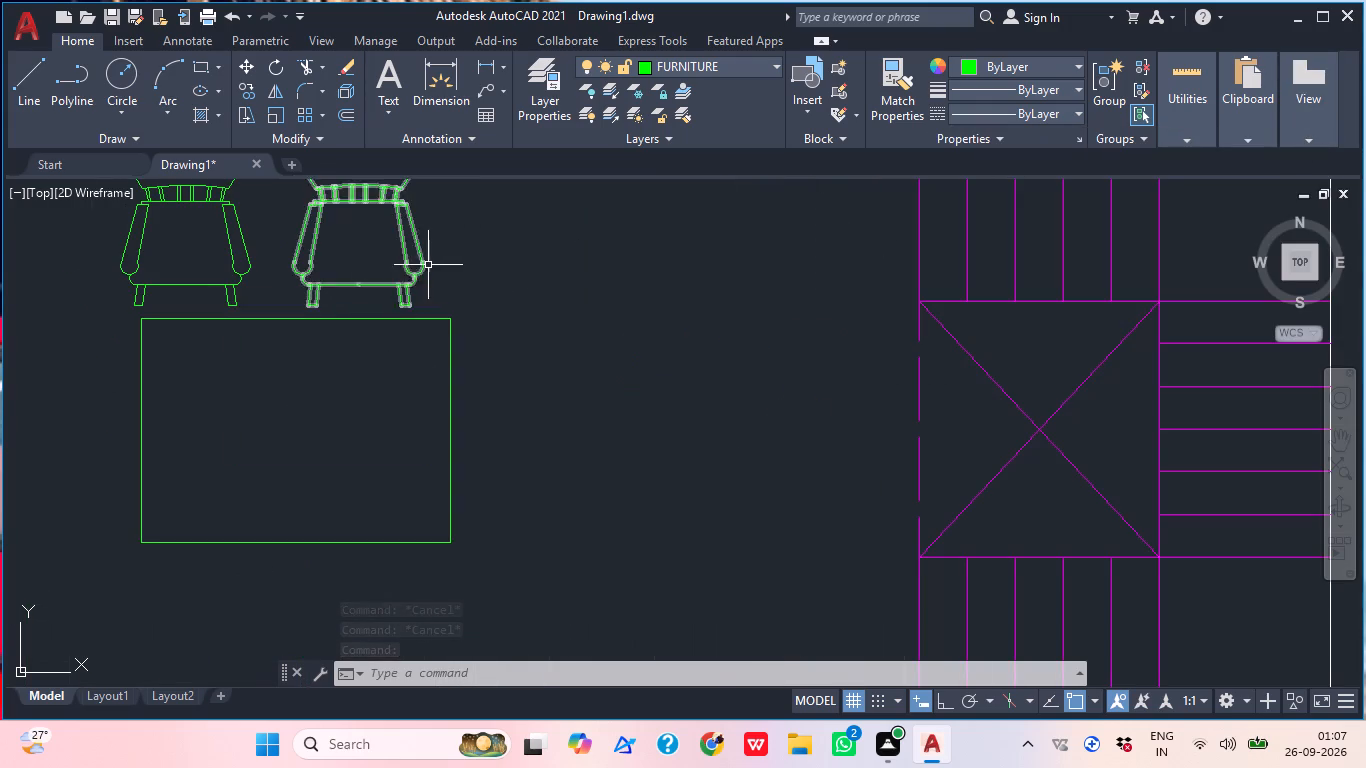
pyautogui.click(438, 277)
pyautogui.click(384, 268)
pyautogui.write('M')
pyautogui.press('space')
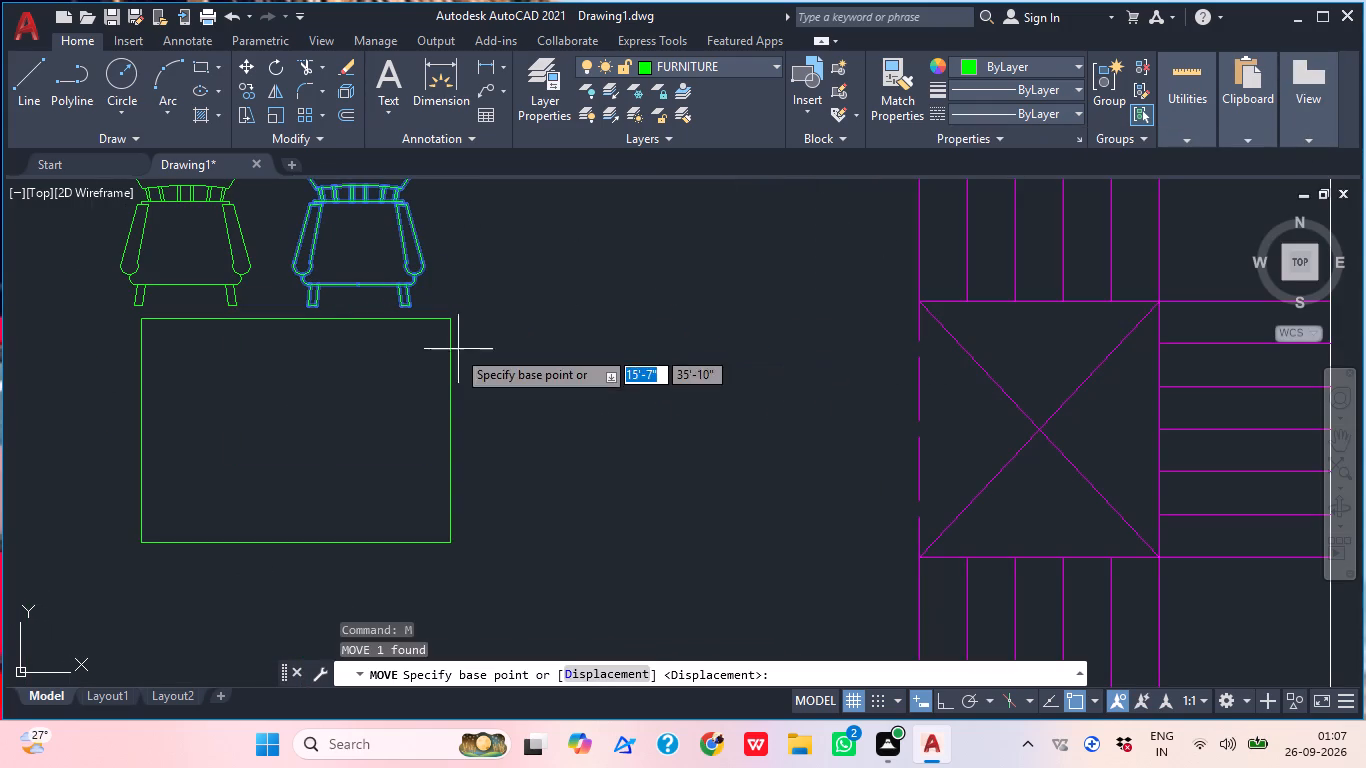
pyautogui.click(360, 286)
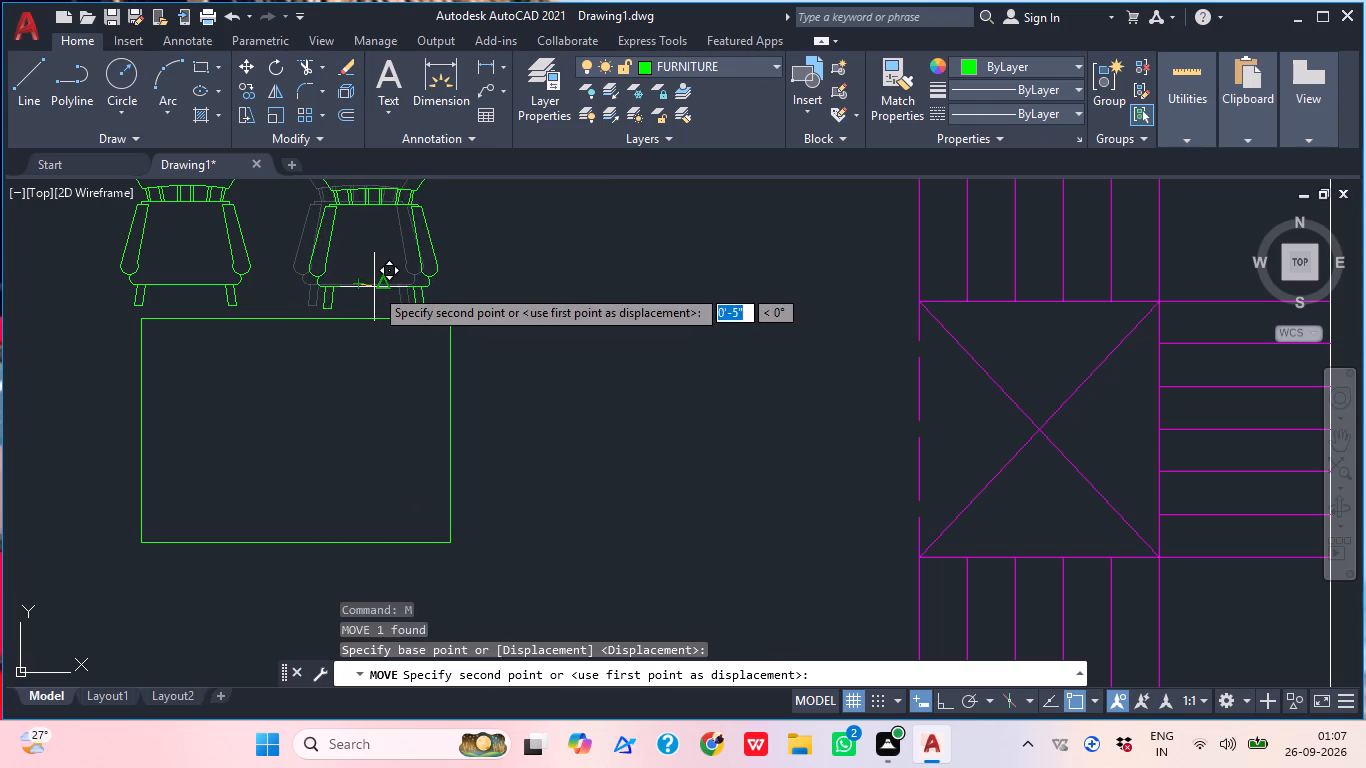
pyautogui.click(374, 287)
# Move the eastern rocking chair about 2" west along the dining table's north edge.
pyautogui.moveTo(502, 331); pyautogui.dragTo(557, 382, button='middle')
pyautogui.click(483, 343)
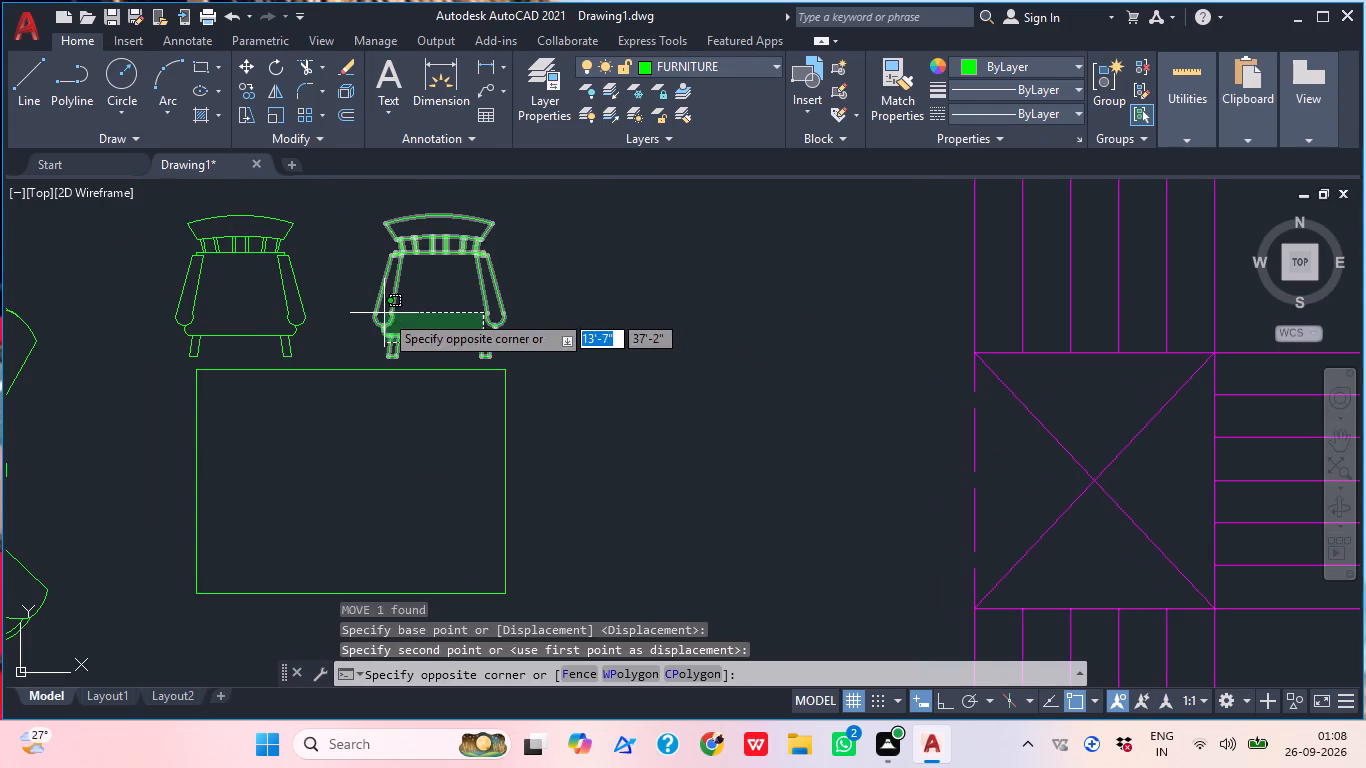
pyautogui.click(383, 313)
pyautogui.press('m')
pyautogui.press('space')
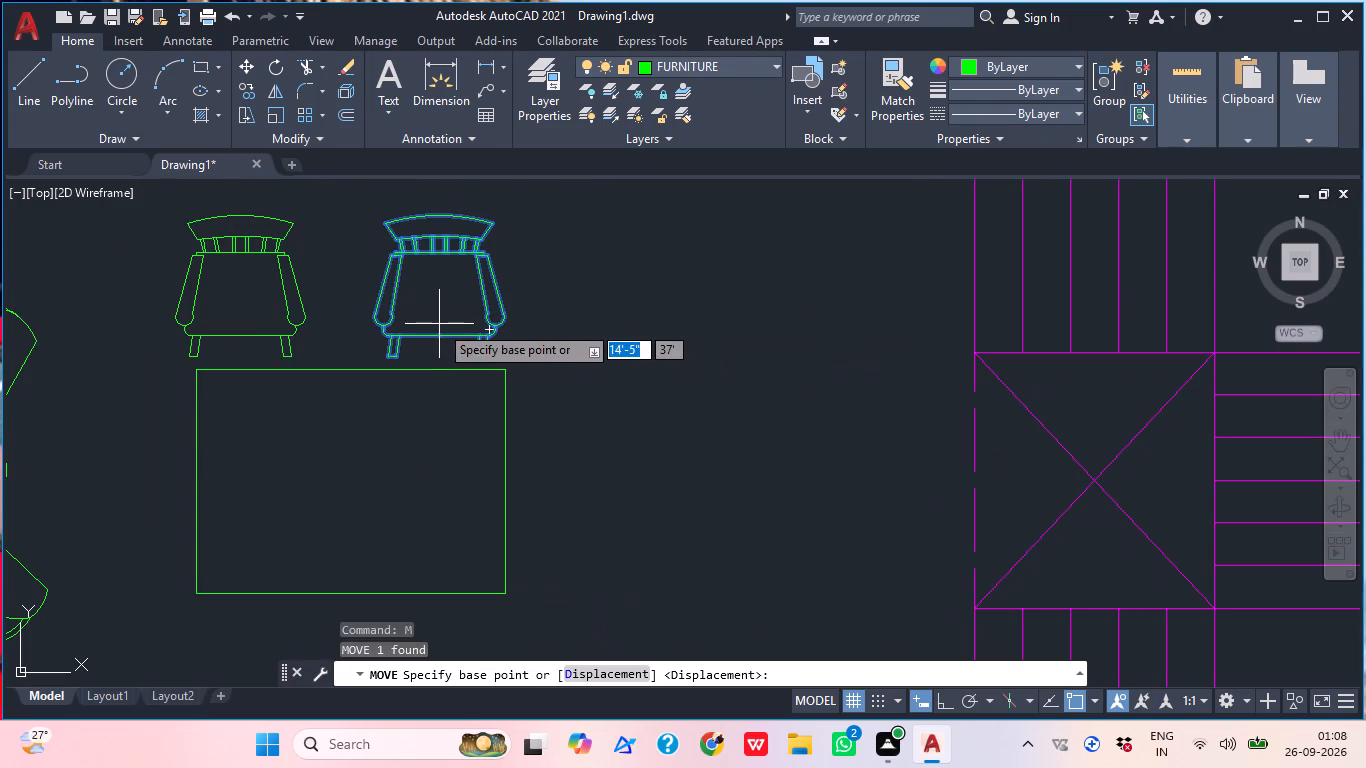
pyautogui.click(436, 334)
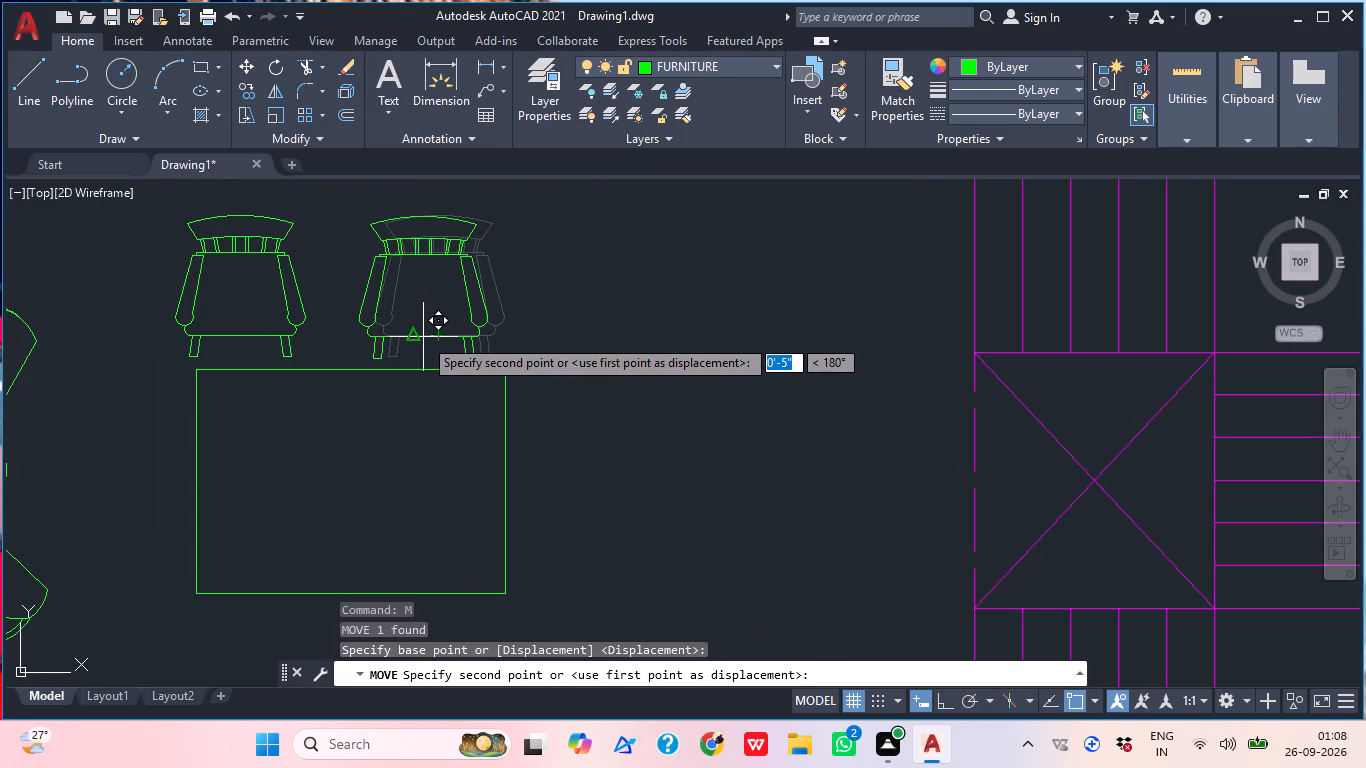
pyautogui.middleClick(423, 337)
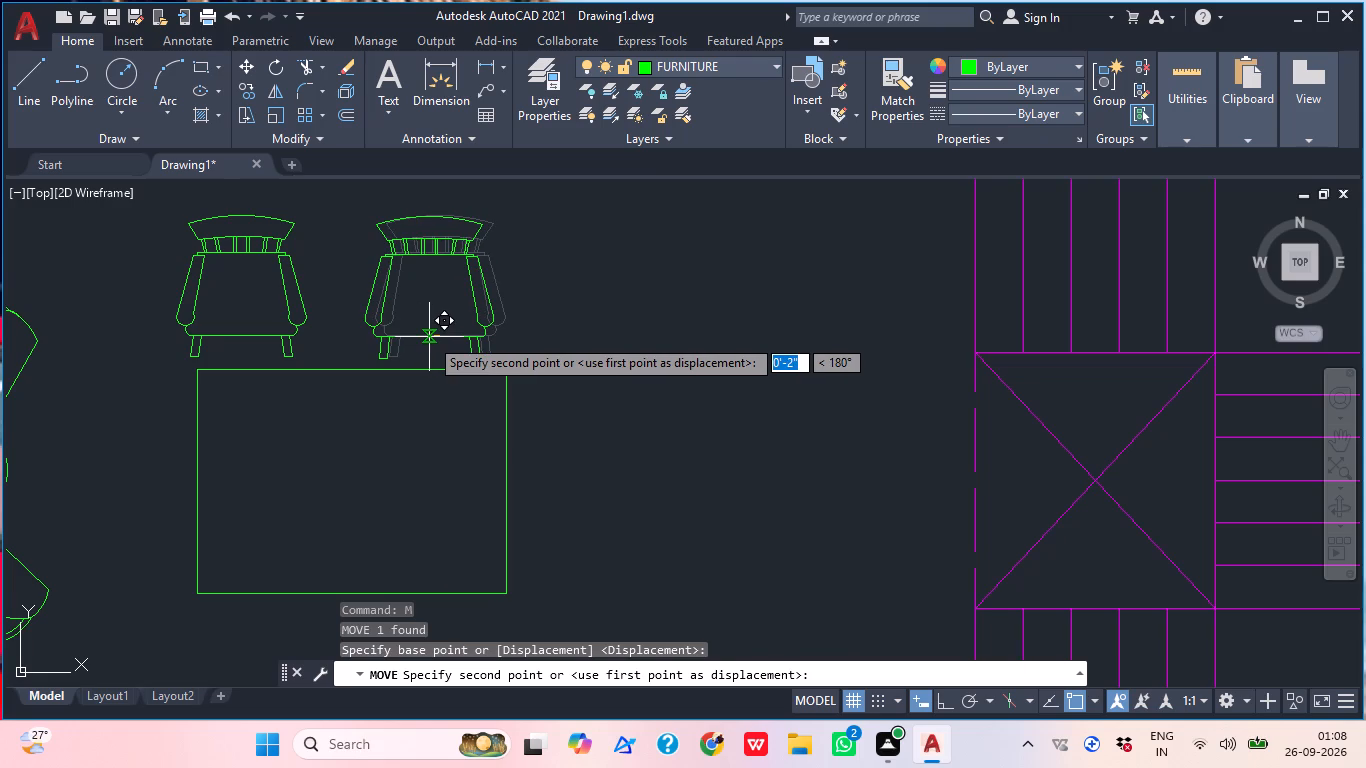
pyautogui.click(429, 337)
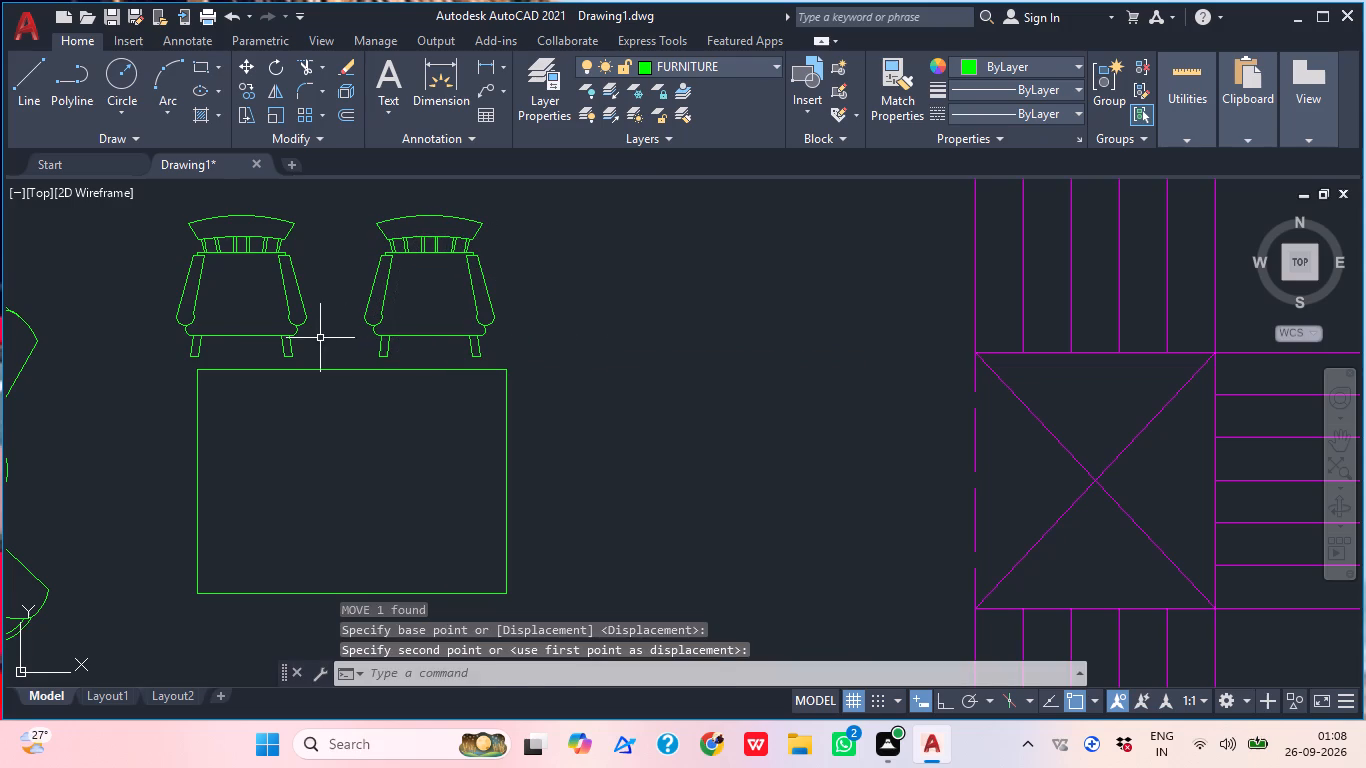
# Move the western rocking chair east, closer to the other chair and level with it along the table's north edge.
pyautogui.click(320, 338)
pyautogui.click(209, 335)
pyautogui.write('M')
pyautogui.press('space')
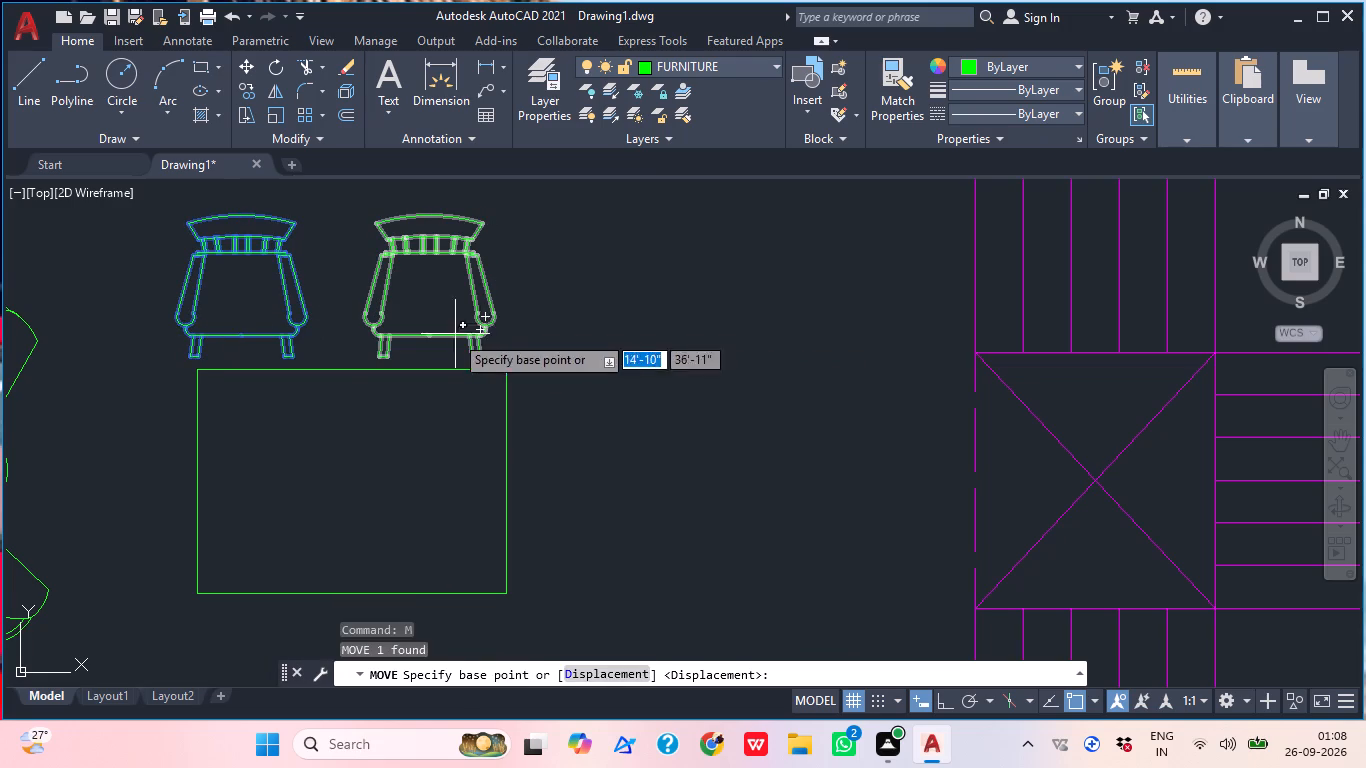
pyautogui.click(233, 329)
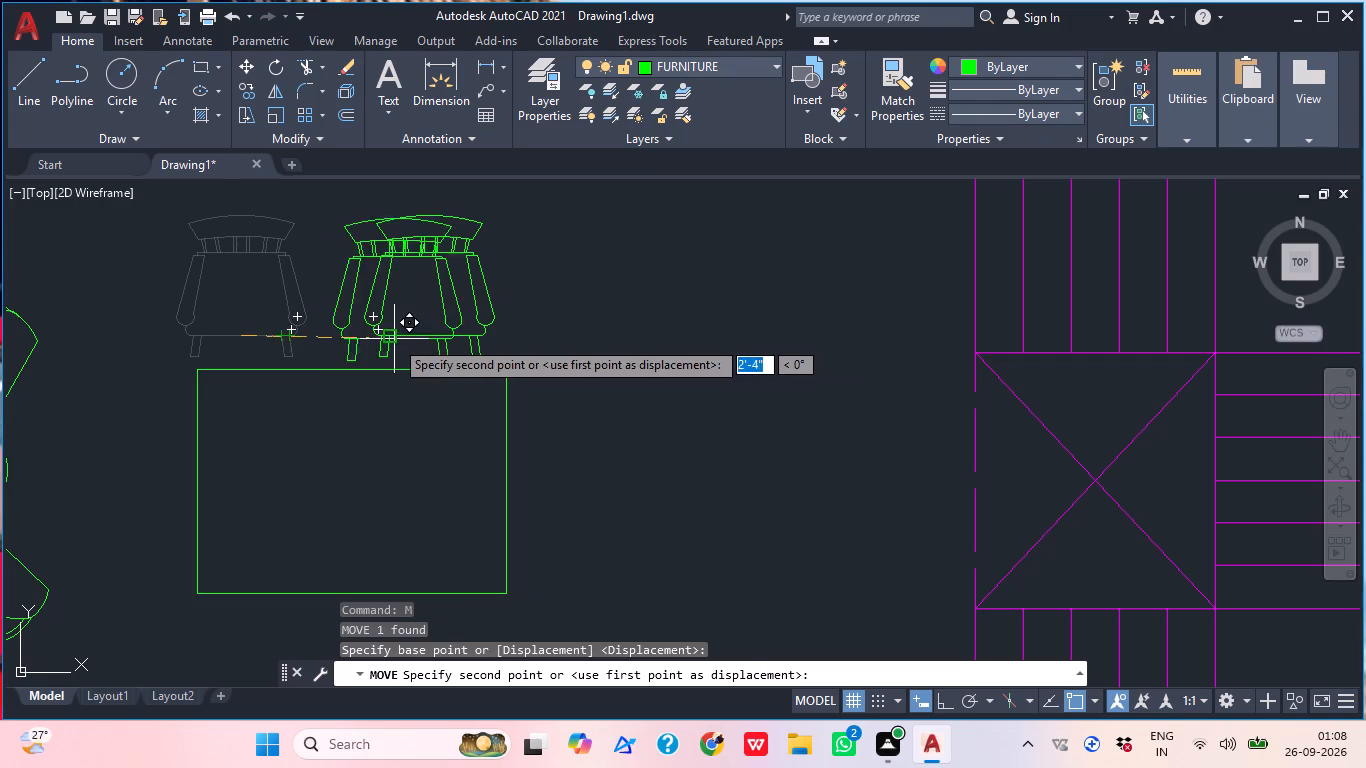
pyautogui.click(283, 339)
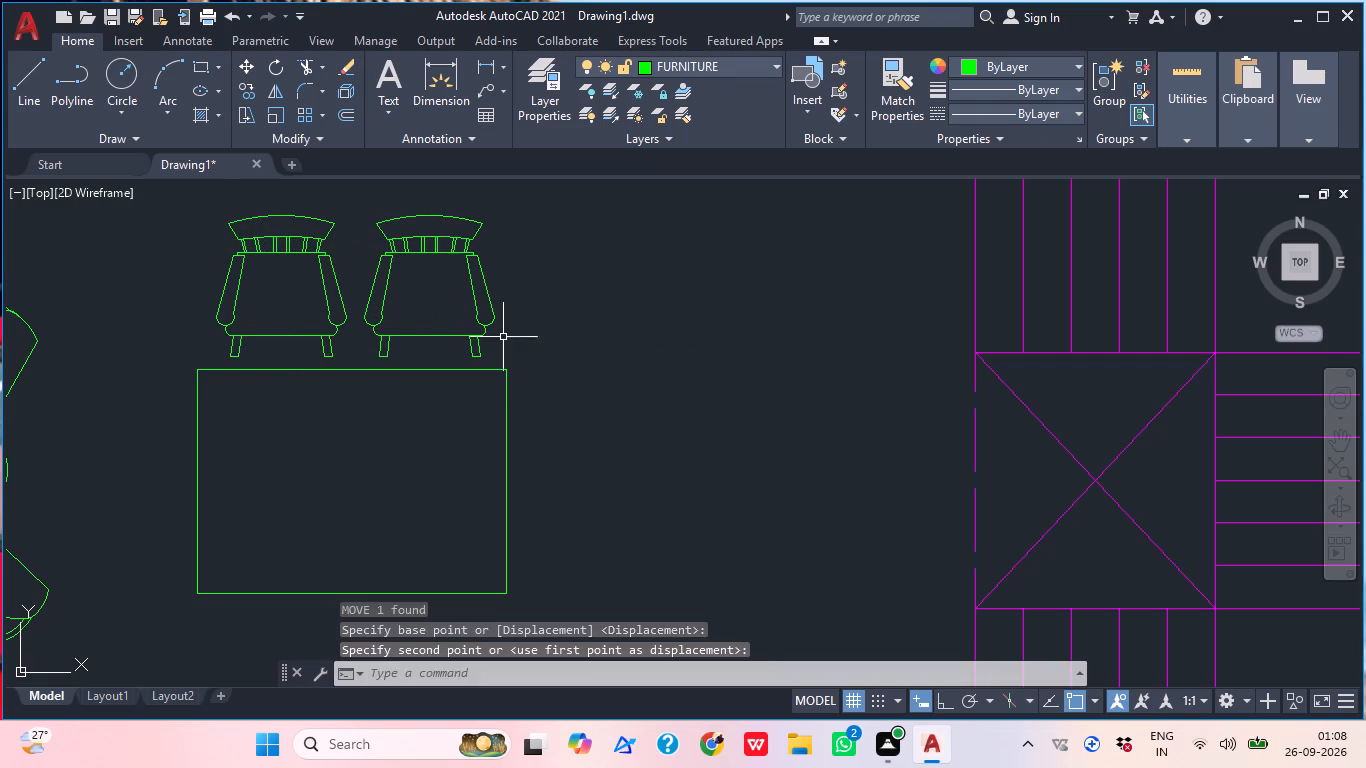
# Mirror both rocking chairs to the table's south side about its horizontal midline with Ortho on, keeping the originals.
pyautogui.moveTo(501, 355); pyautogui.dragTo(507, 342, button='middle')
pyautogui.moveTo(558, 331); pyautogui.dragTo(511, 305)
pyautogui.click(150, 213)
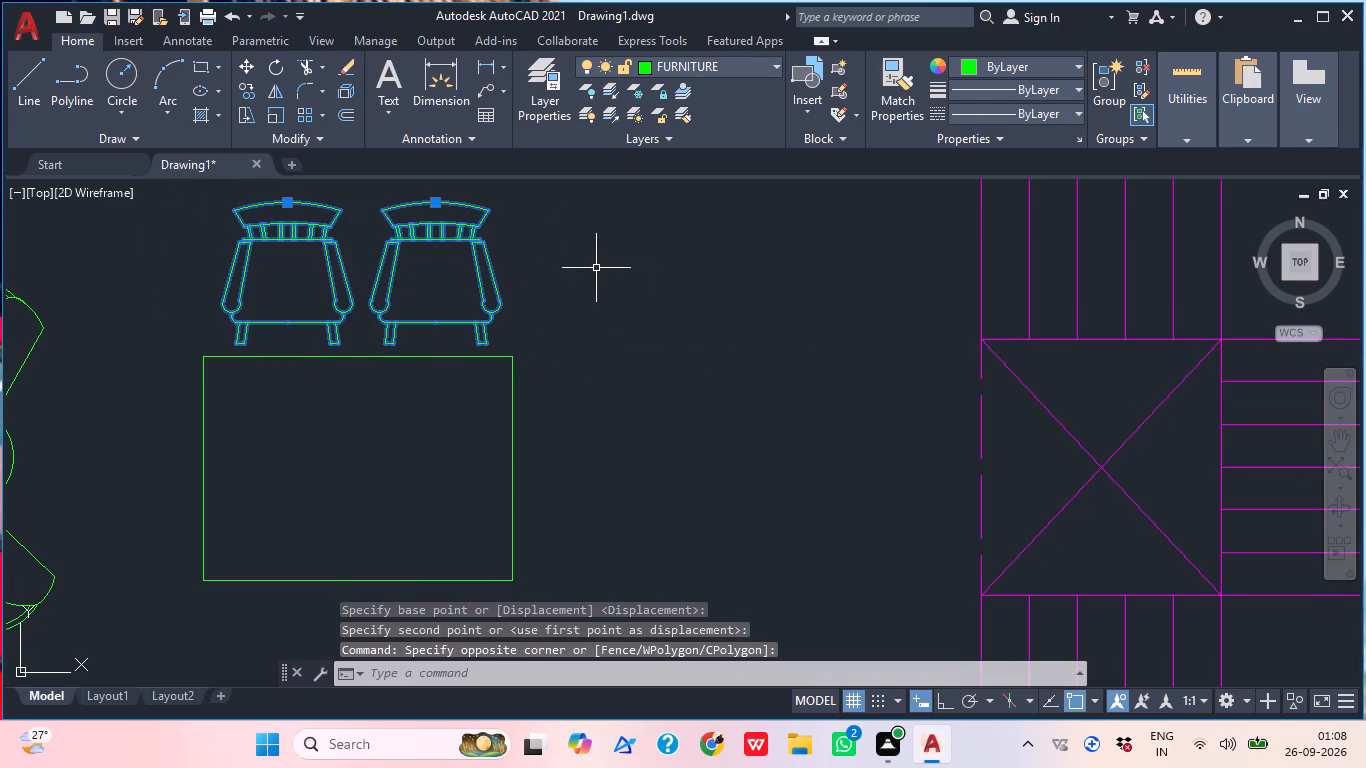
pyautogui.press('m')
pyautogui.press('i')
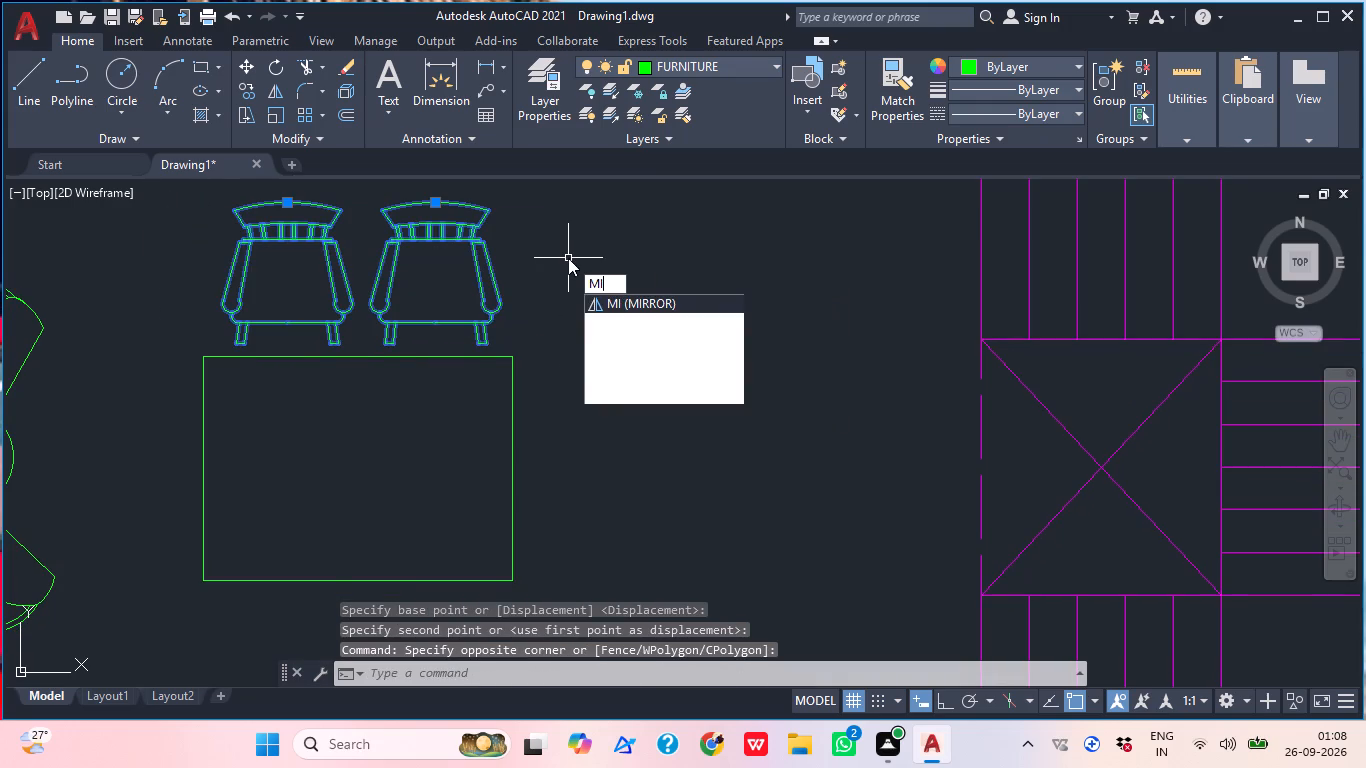
pyautogui.press('space')
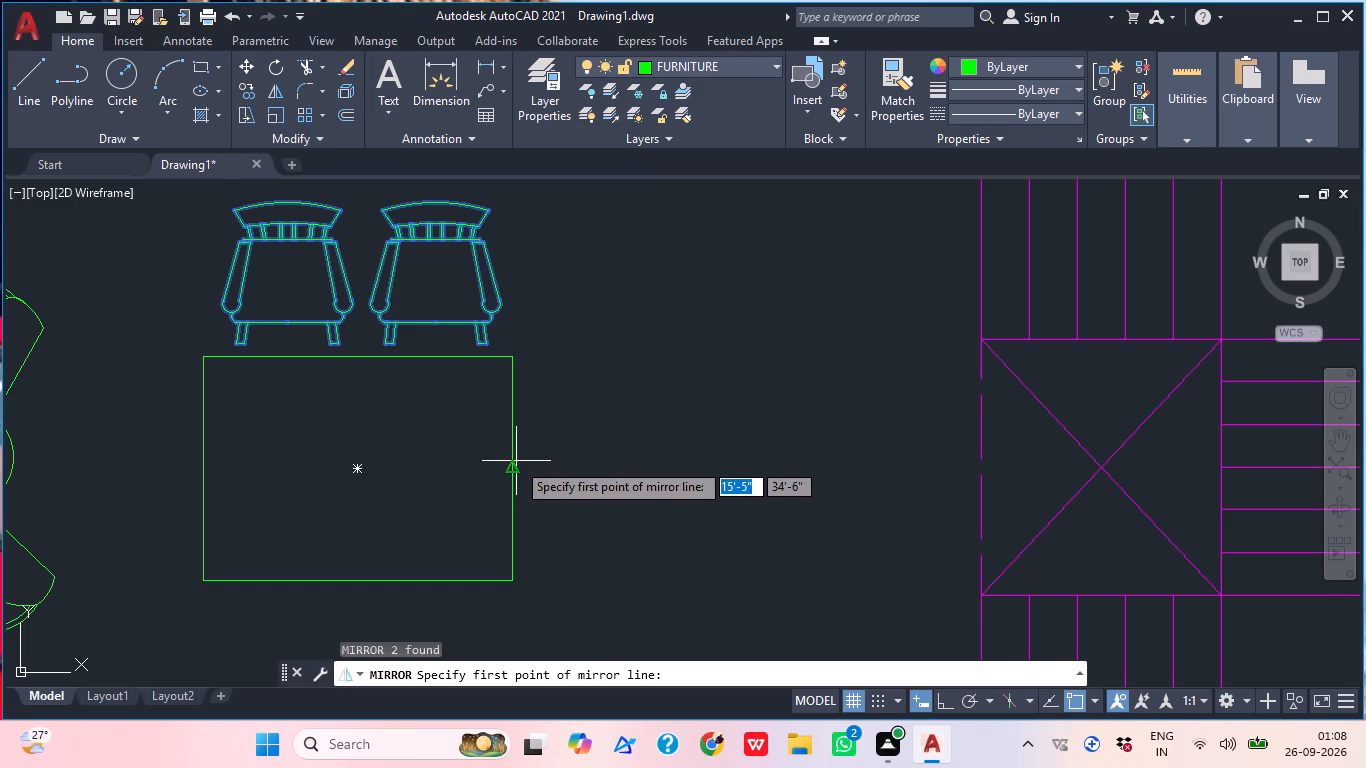
pyautogui.click(513, 469)
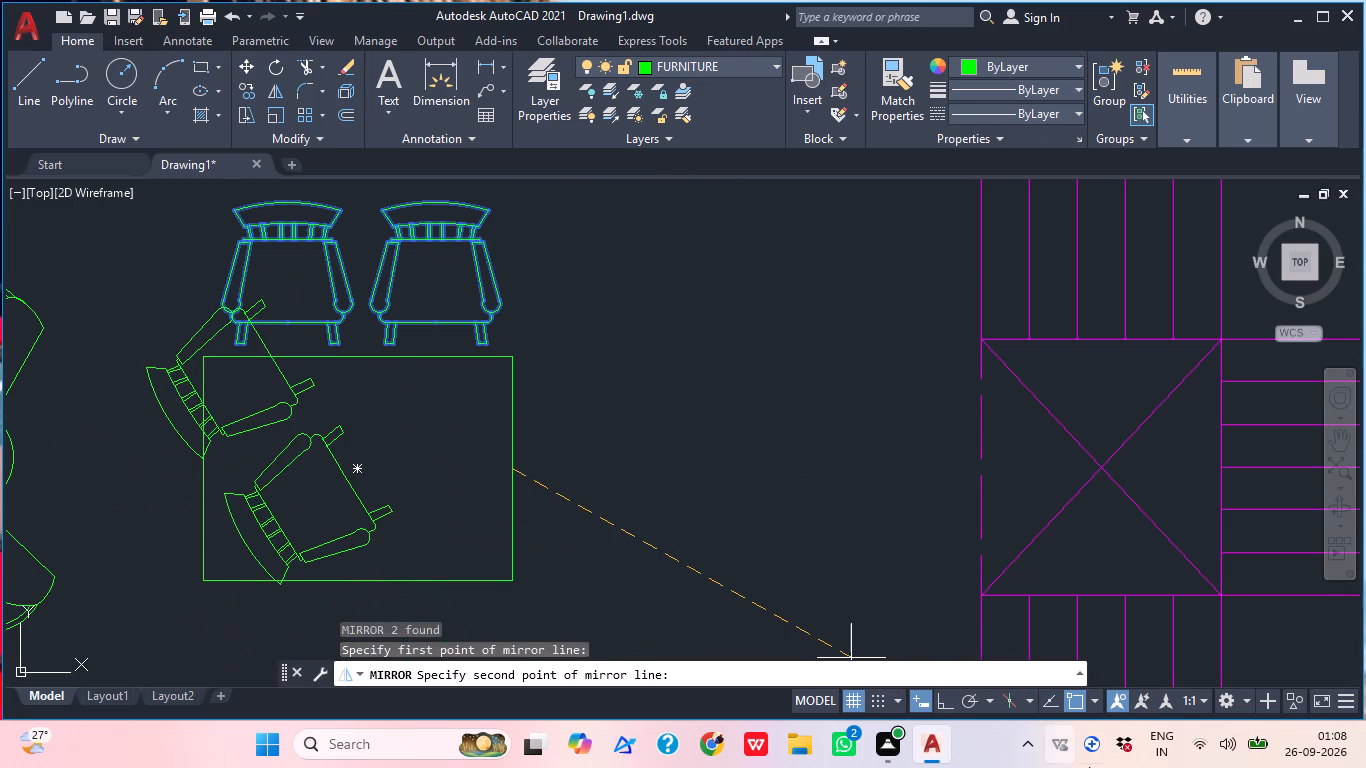
pyautogui.click(948, 698)
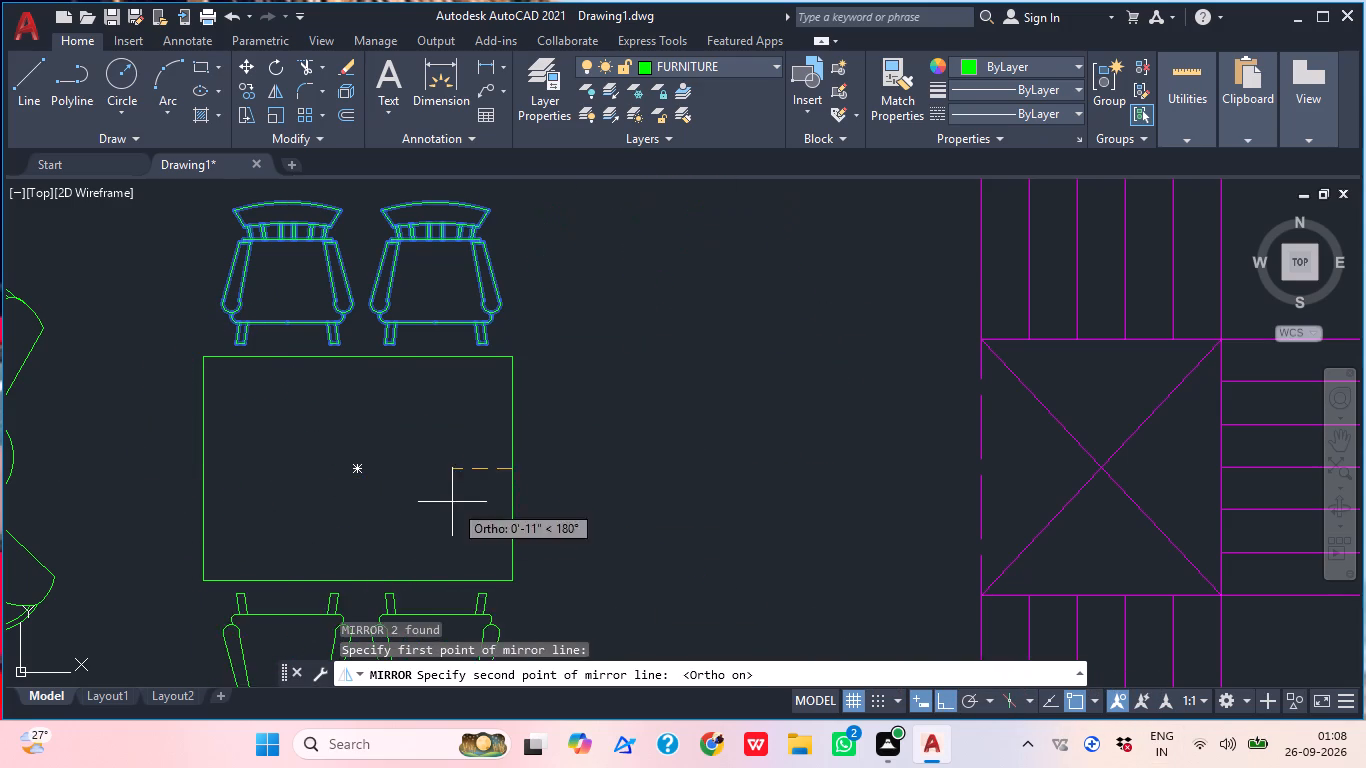
pyautogui.moveTo(511, 504); pyautogui.dragTo(563, 454, button='middle')
pyautogui.scroll(-5, 739, 511)
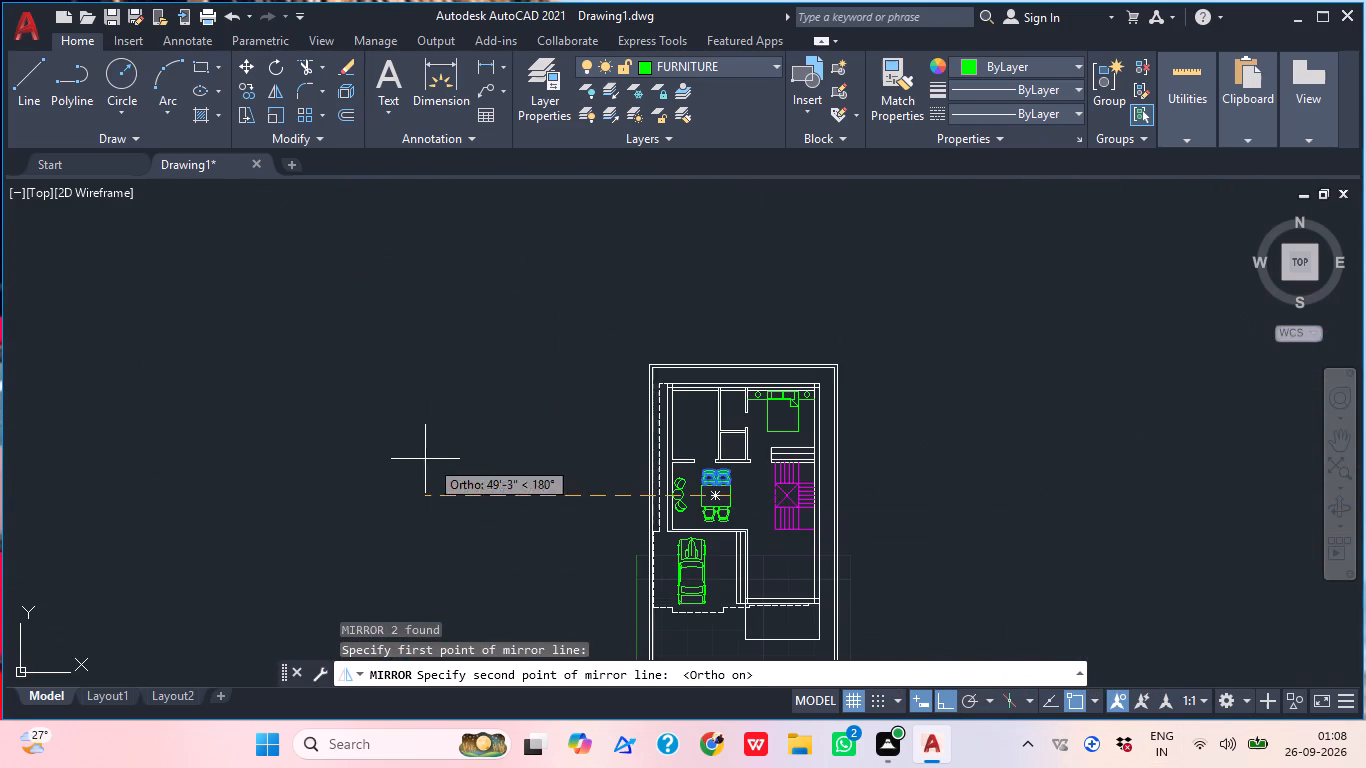
pyautogui.scroll(2, 548, 475)
pyautogui.click(419, 458)
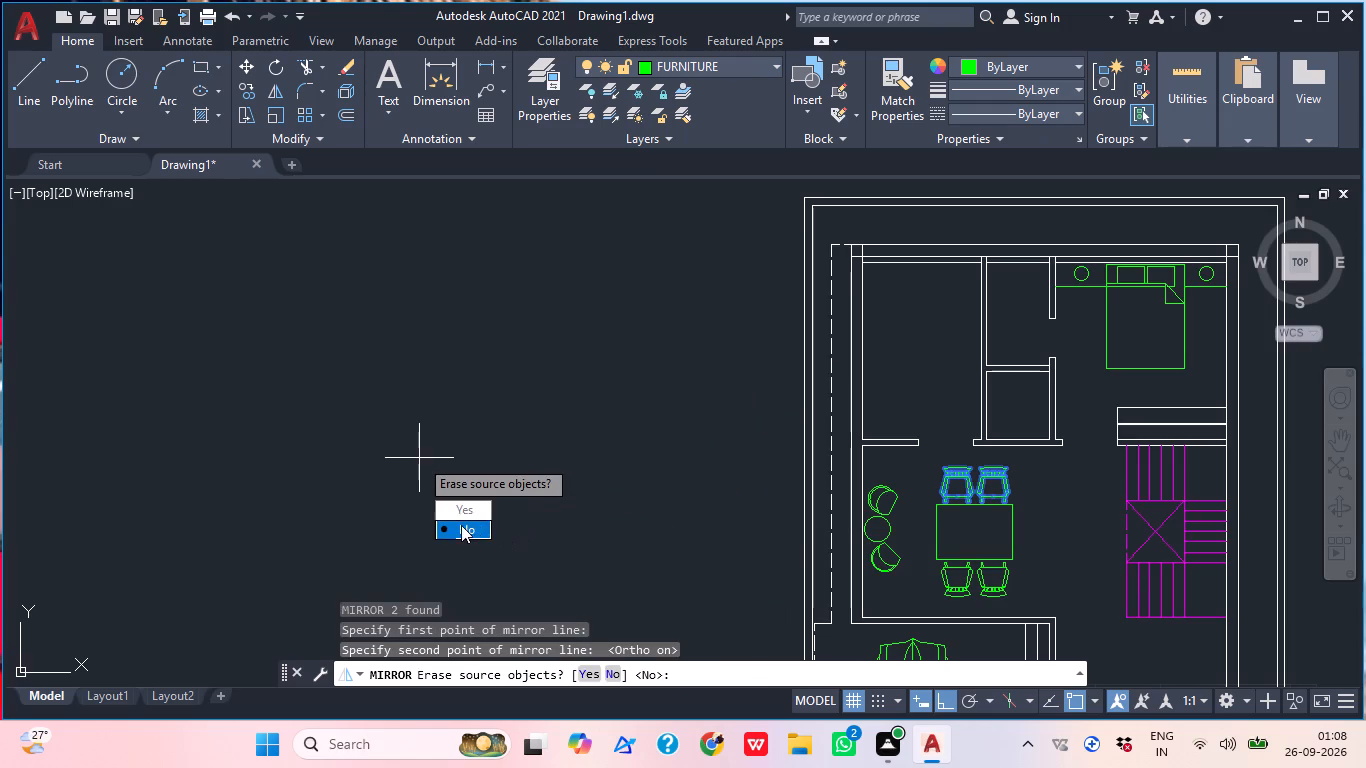
pyautogui.moveTo(461, 525); pyautogui.dragTo(419, 458)
# Insert another Chair - Rocking block in the empty area east of the house plan.
pyautogui.moveTo(694, 447); pyautogui.dragTo(151, 240, button='middle')
pyautogui.scroll(3, 264, 261)
pyautogui.moveTo(264, 262); pyautogui.dragTo(260, 284, button='middle')
pyautogui.scroll(-2, 265, 276)
pyautogui.scroll(1, 265, 276)
pyautogui.scroll(-1, 268, 276)
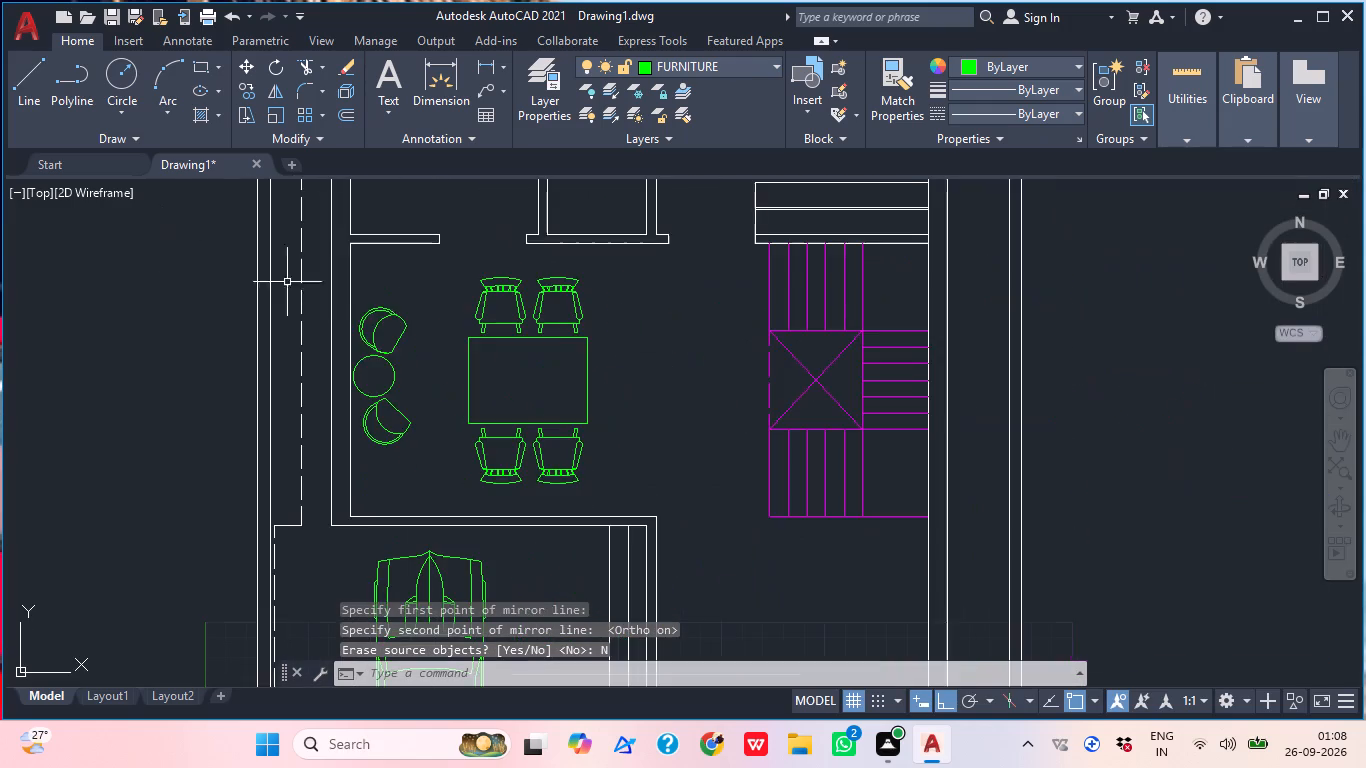
pyautogui.moveTo(358, 326); pyautogui.dragTo(200, 294, button='middle')
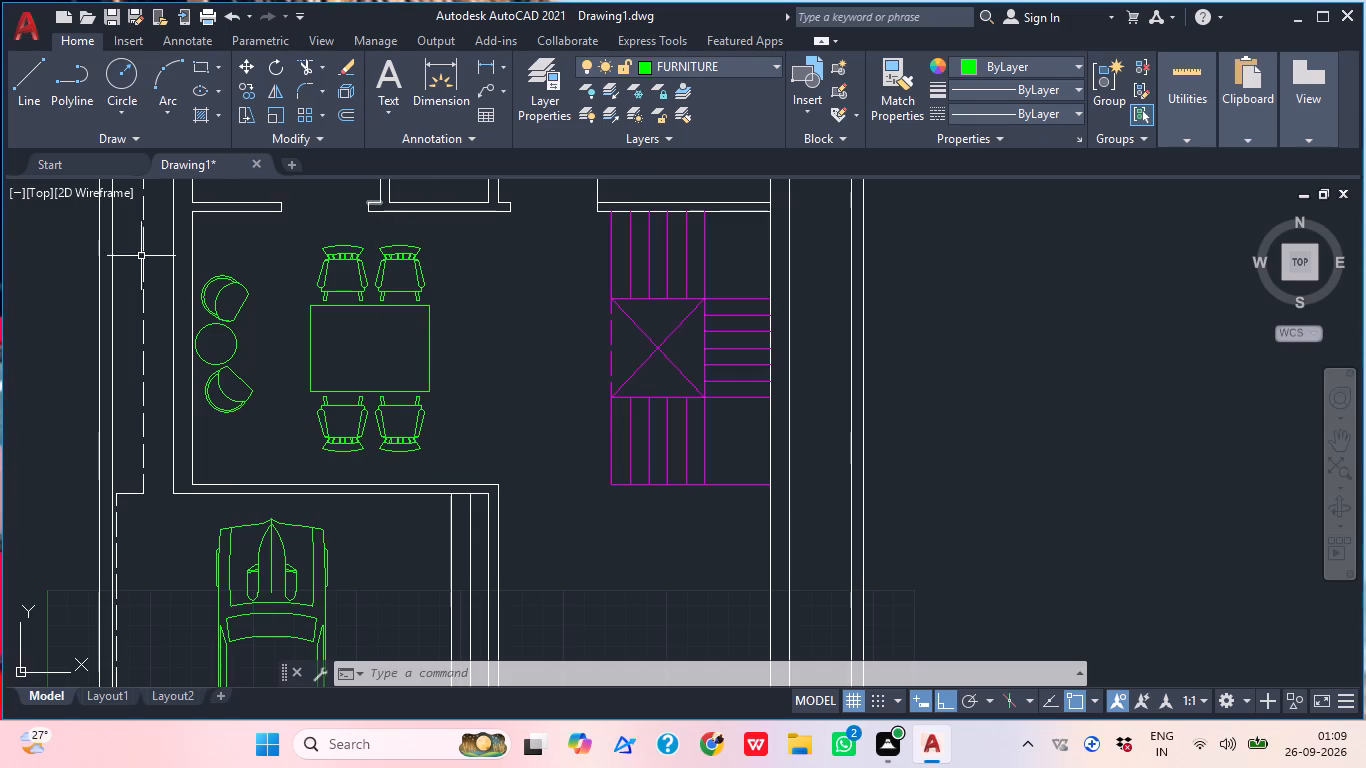
pyautogui.moveTo(337, 275); pyautogui.dragTo(309, 279, button='middle')
pyautogui.scroll(-1, 336, 275)
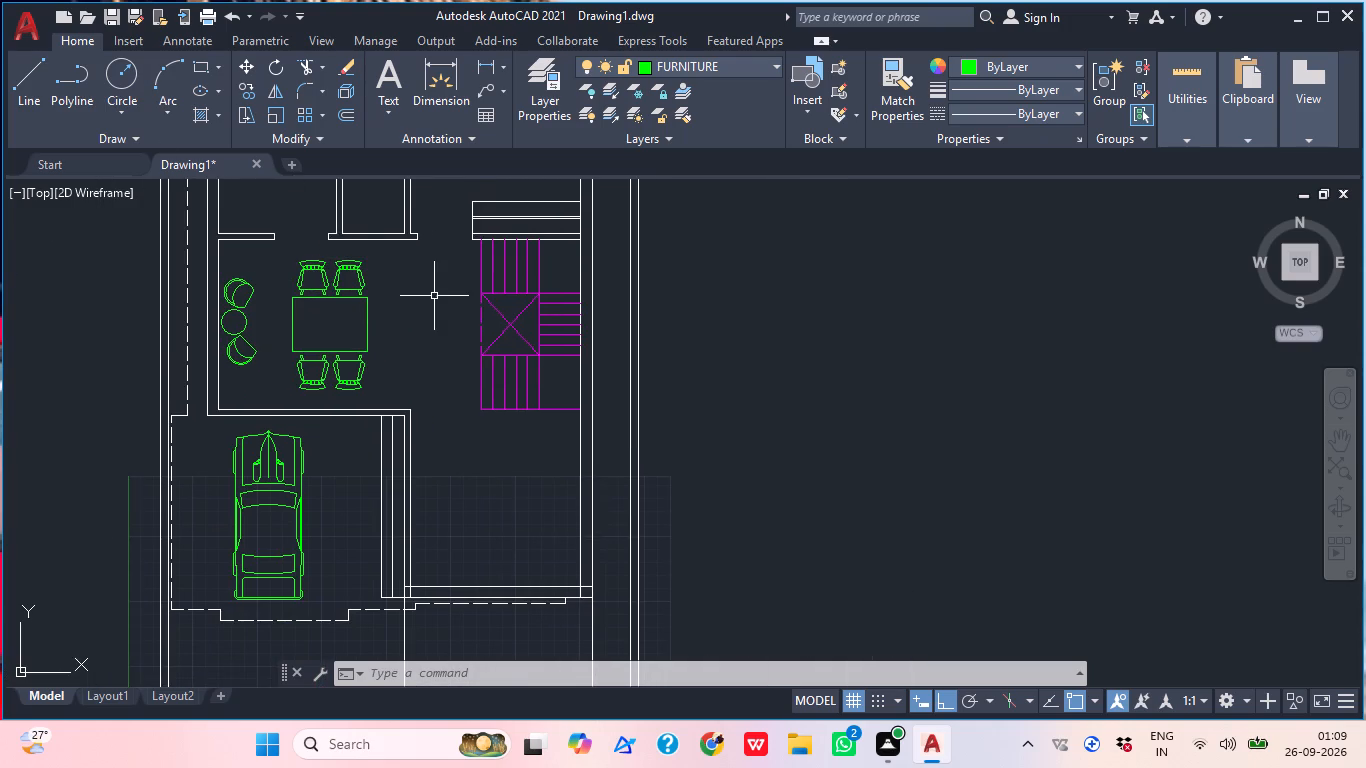
pyautogui.write('I')
pyautogui.press('space')
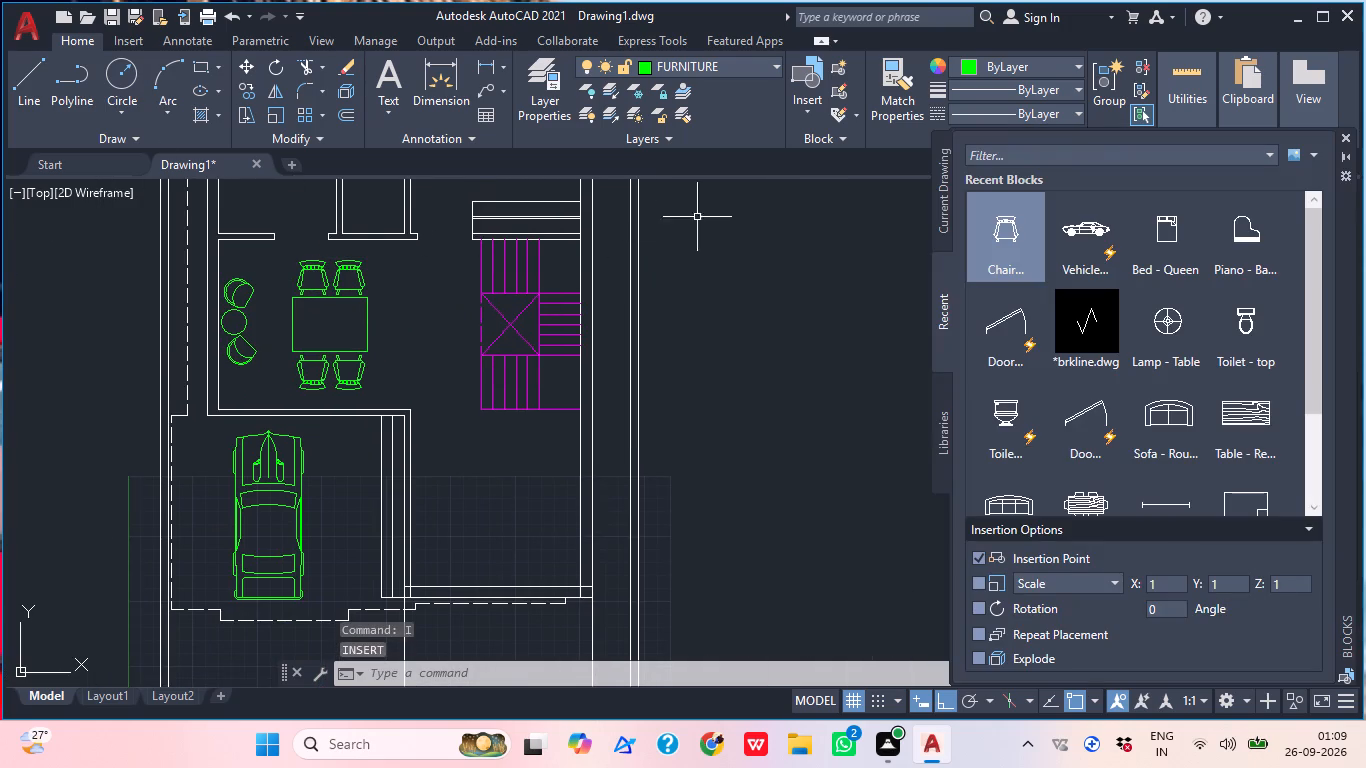
pyautogui.moveTo(1009, 248); pyautogui.dragTo(843, 274)
pyautogui.moveTo(843, 274); pyautogui.dragTo(787, 276)
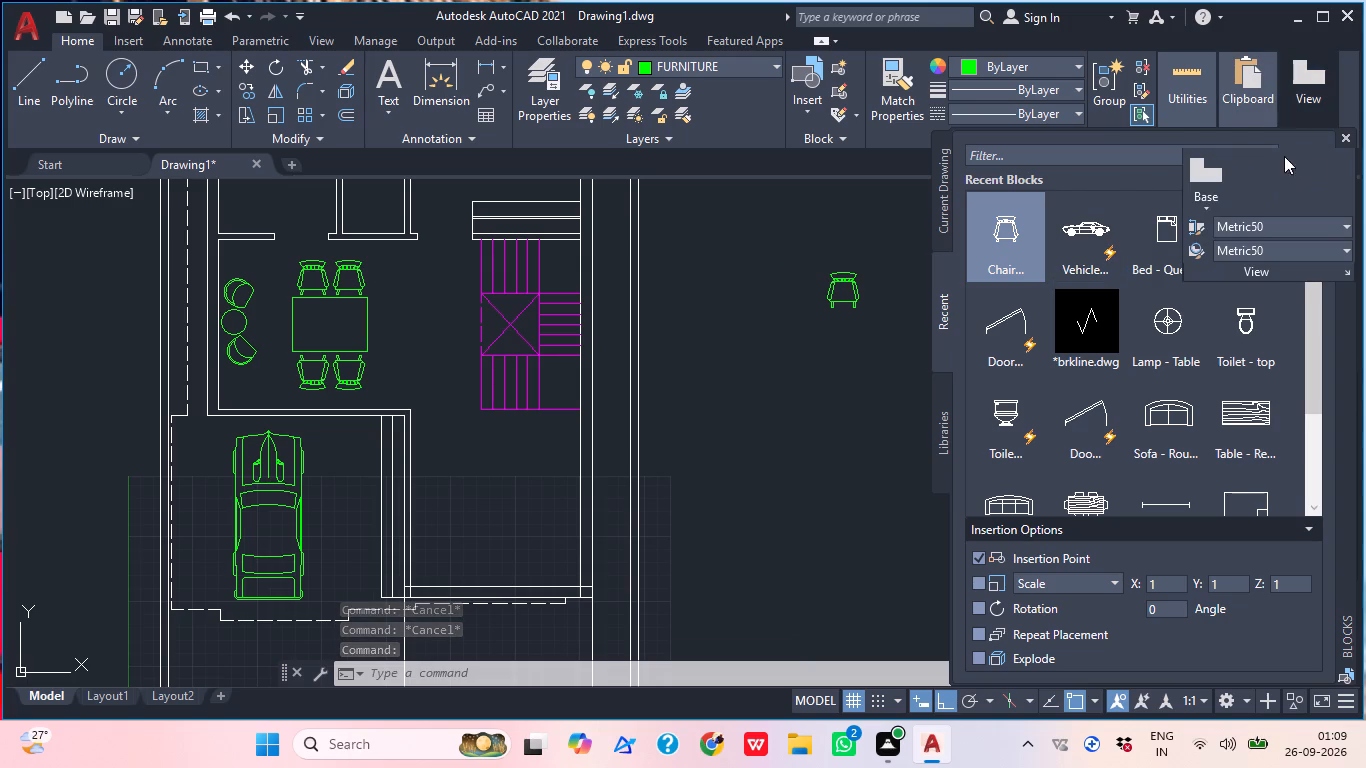
pyautogui.click(1347, 134)
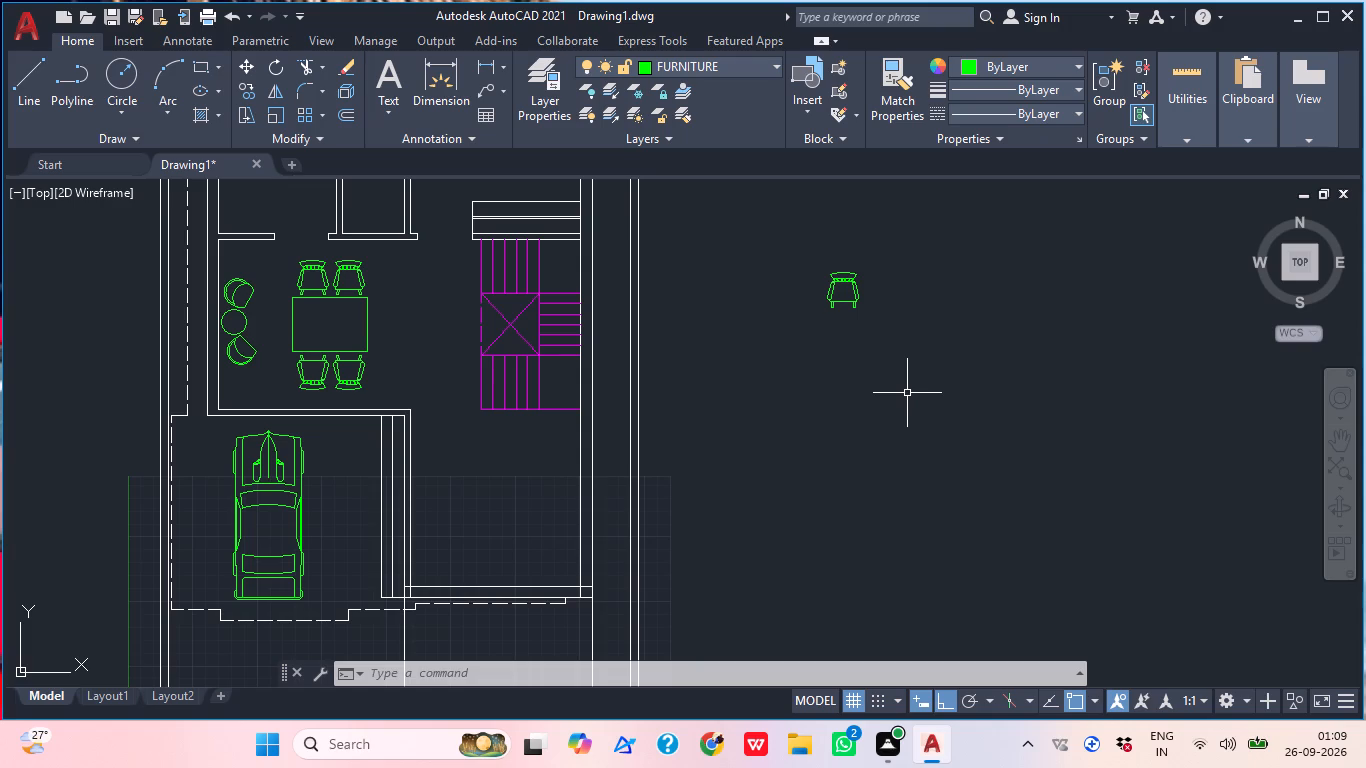
# Rotate the new rocking chair east of the plan by 270° about a point on its backrest, using Ortho.
pyautogui.click(889, 320)
pyautogui.click(798, 248)
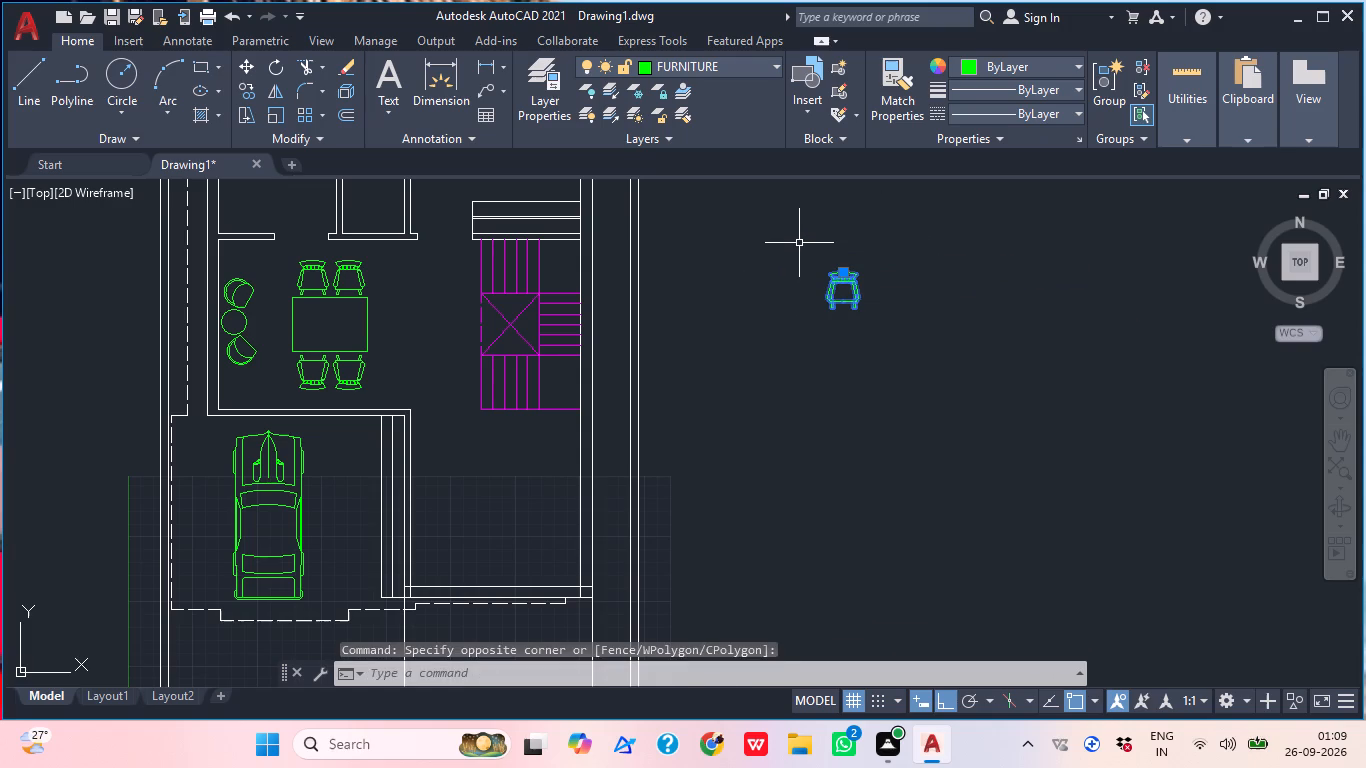
pyautogui.write('RO')
pyautogui.press('Return')
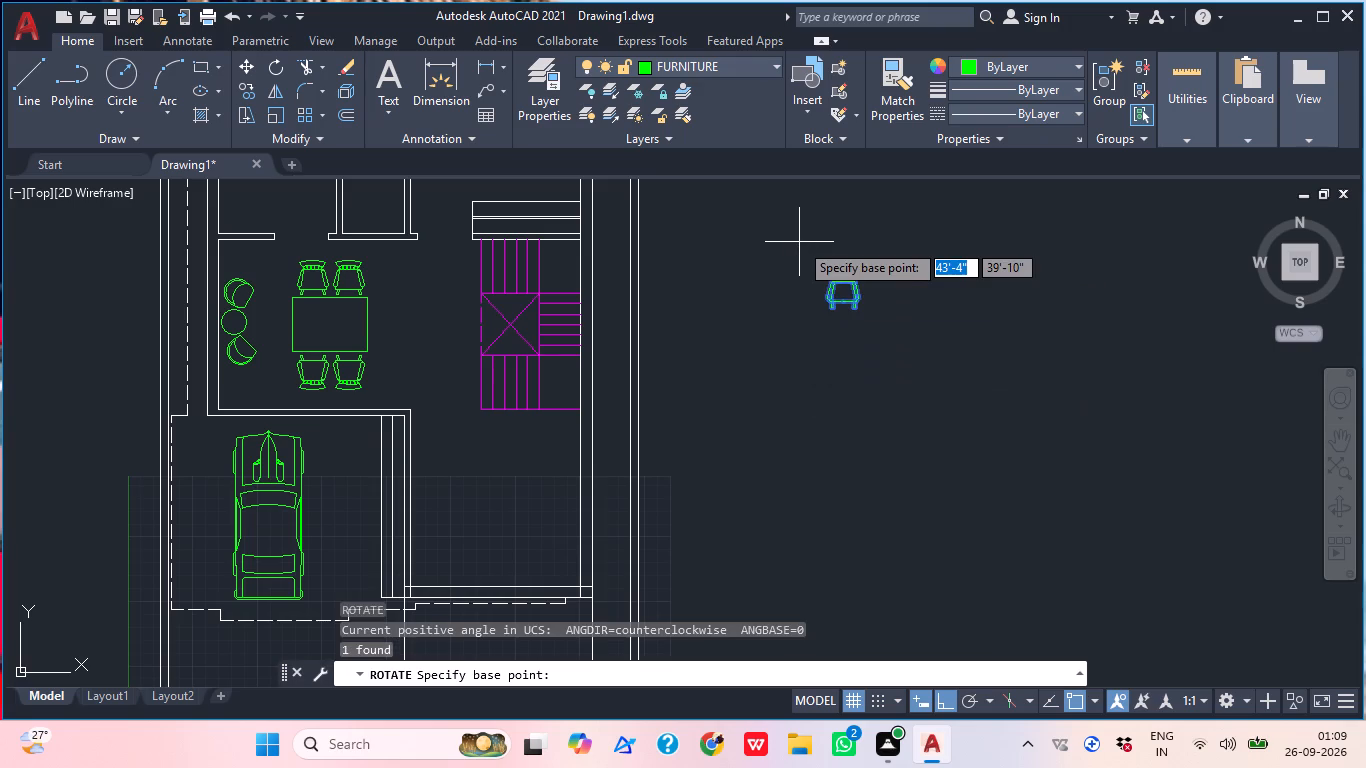
pyautogui.scroll(2, 841, 270)
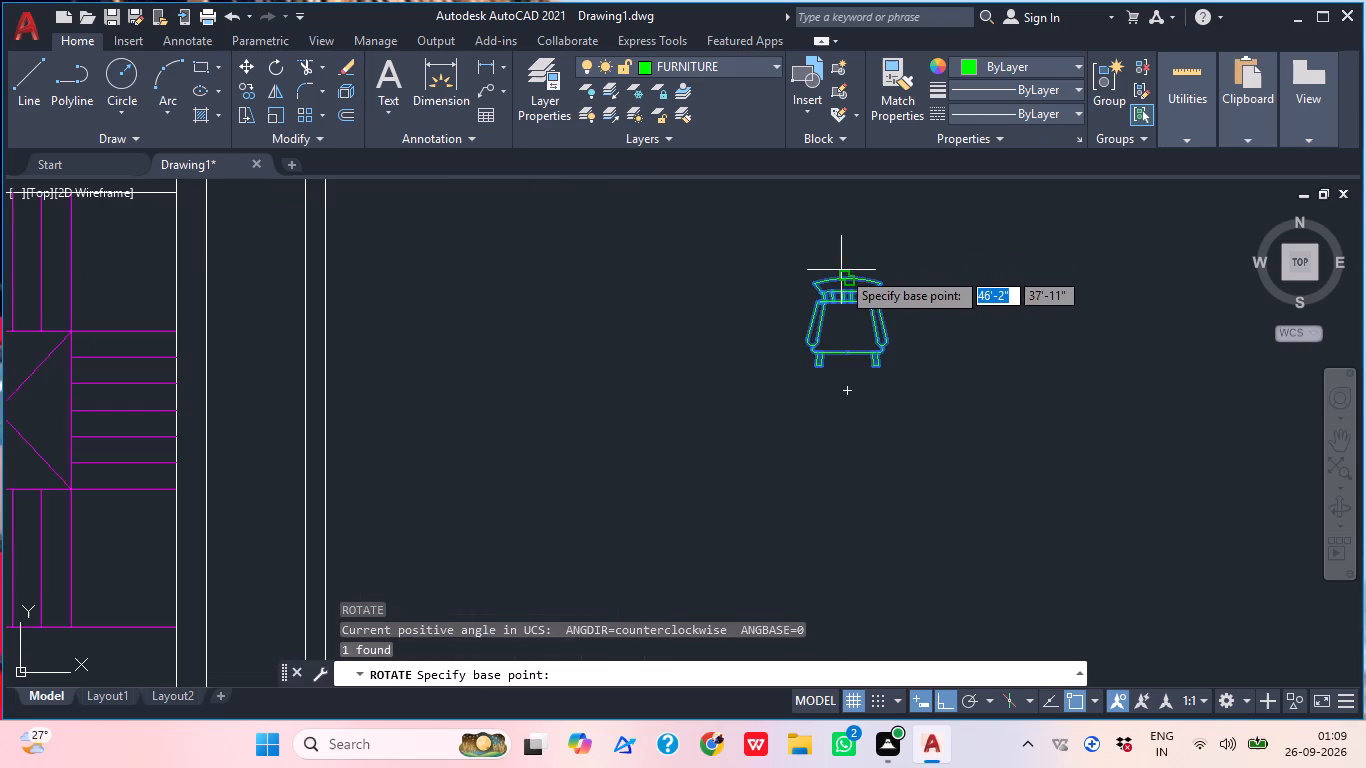
pyautogui.click(851, 292)
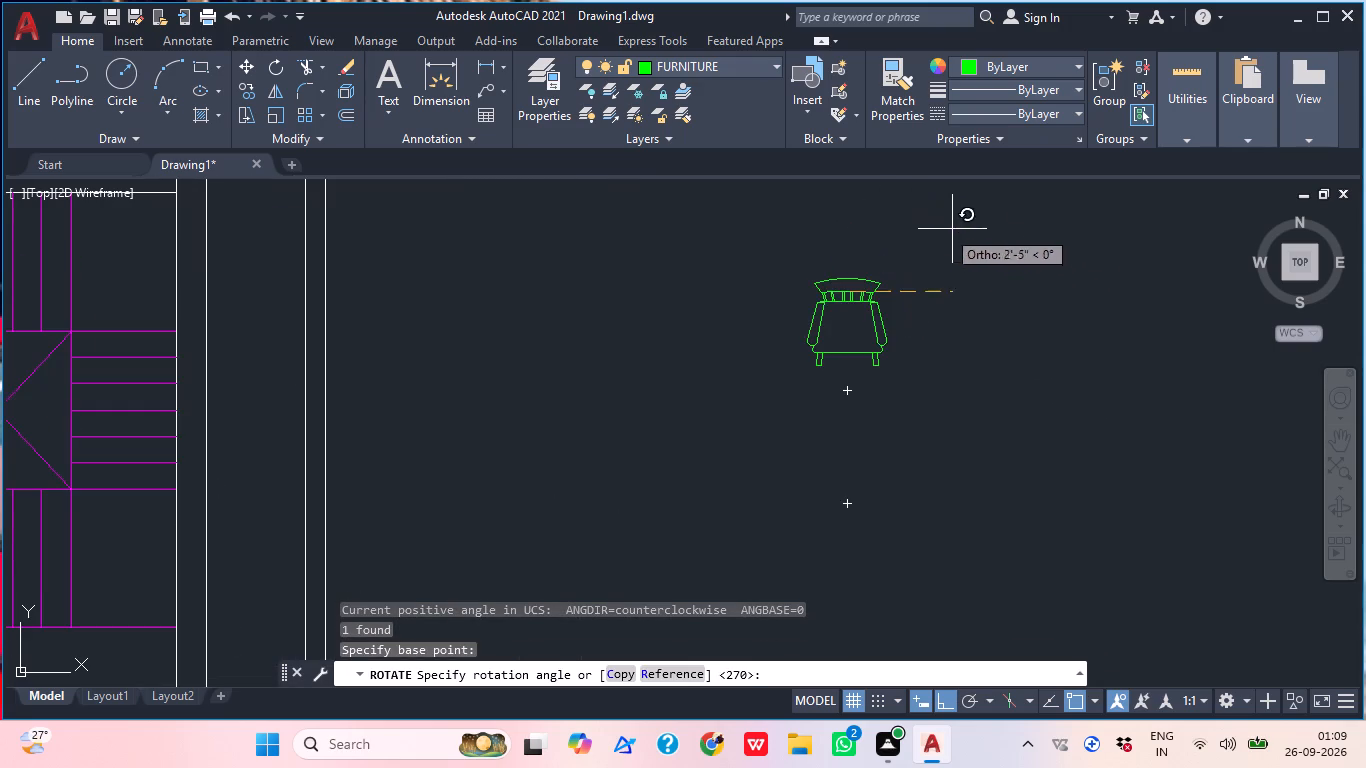
pyautogui.click(937, 445)
# Move the rotated rocking chair to the dining table's east edge, level with the table's centre, with Ortho off.
pyautogui.moveTo(930, 373); pyautogui.dragTo(914, 349)
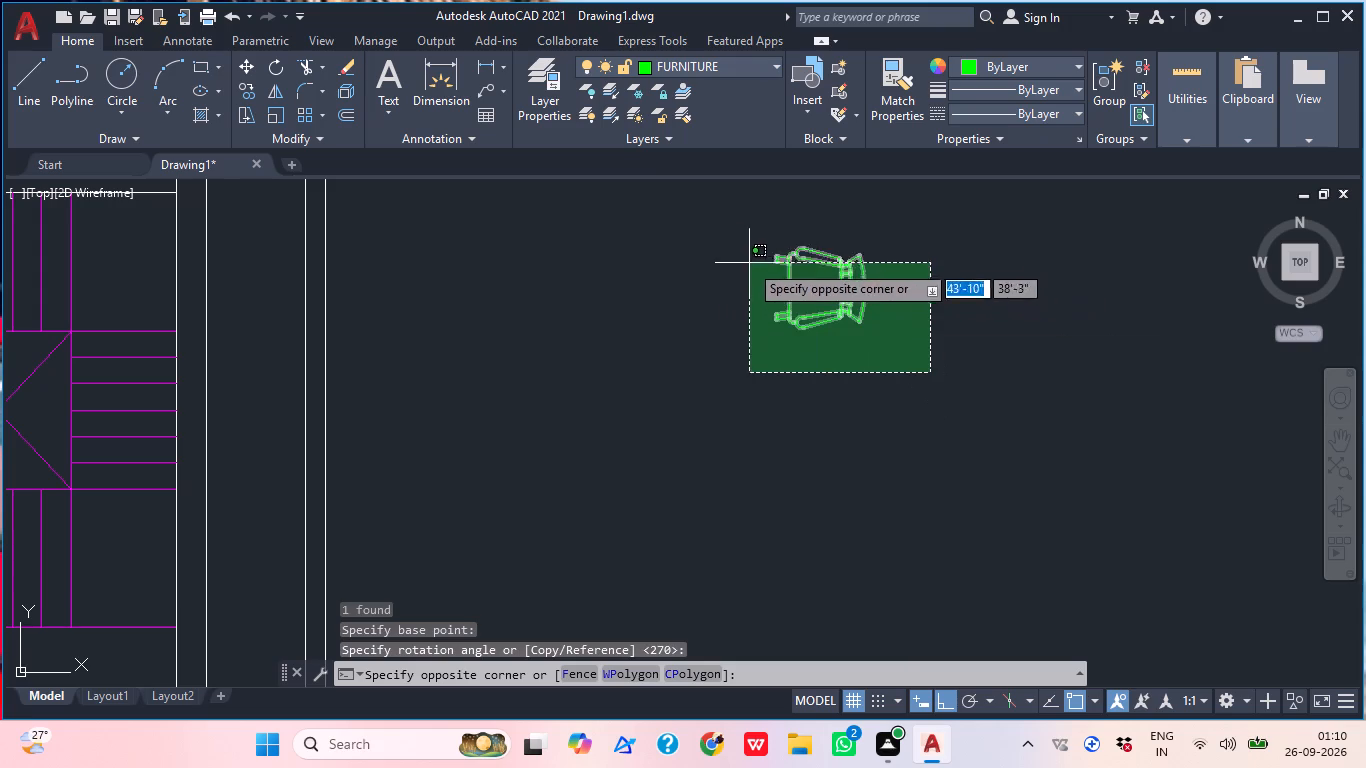
pyautogui.click(728, 229)
pyautogui.moveTo(709, 359); pyautogui.dragTo(709, 371, button='middle')
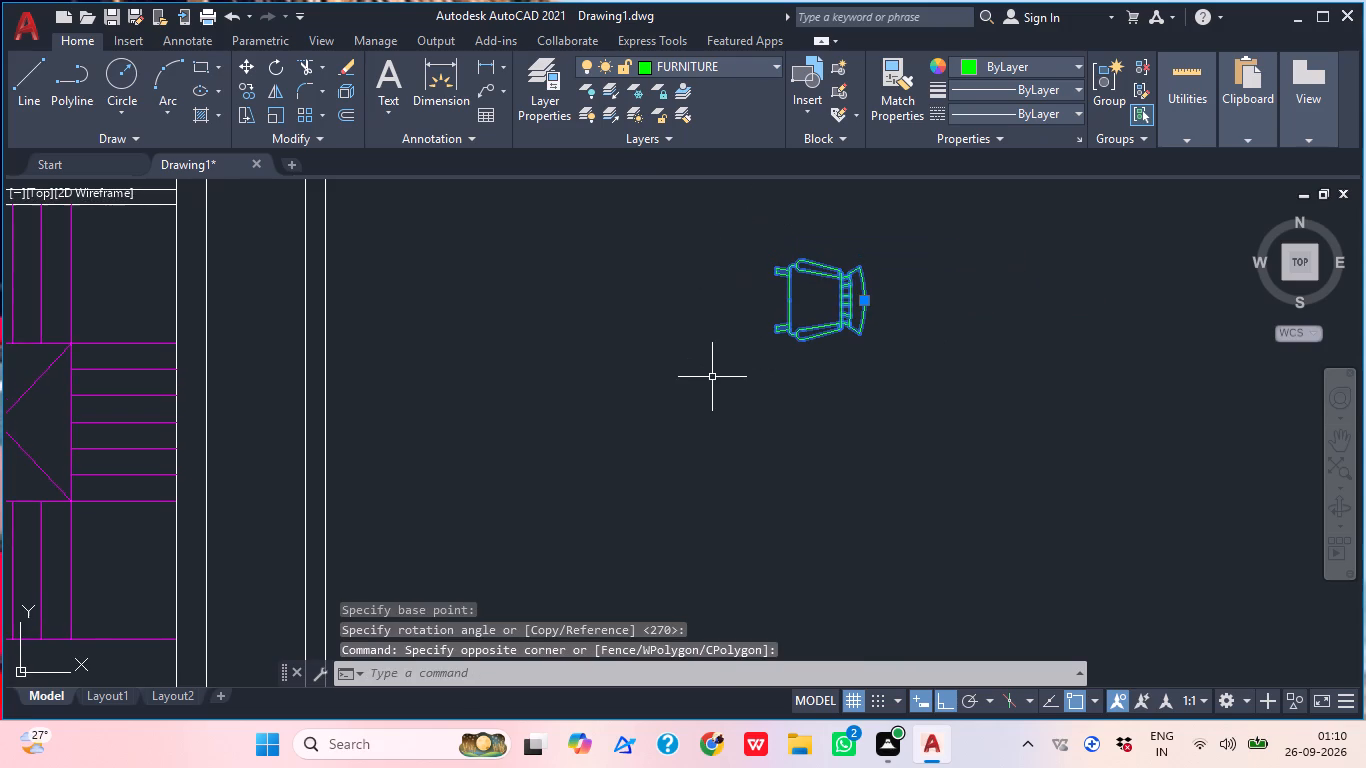
pyautogui.write('M')
pyautogui.press('space')
pyautogui.click(794, 298)
pyautogui.scroll(-2, 828, 276)
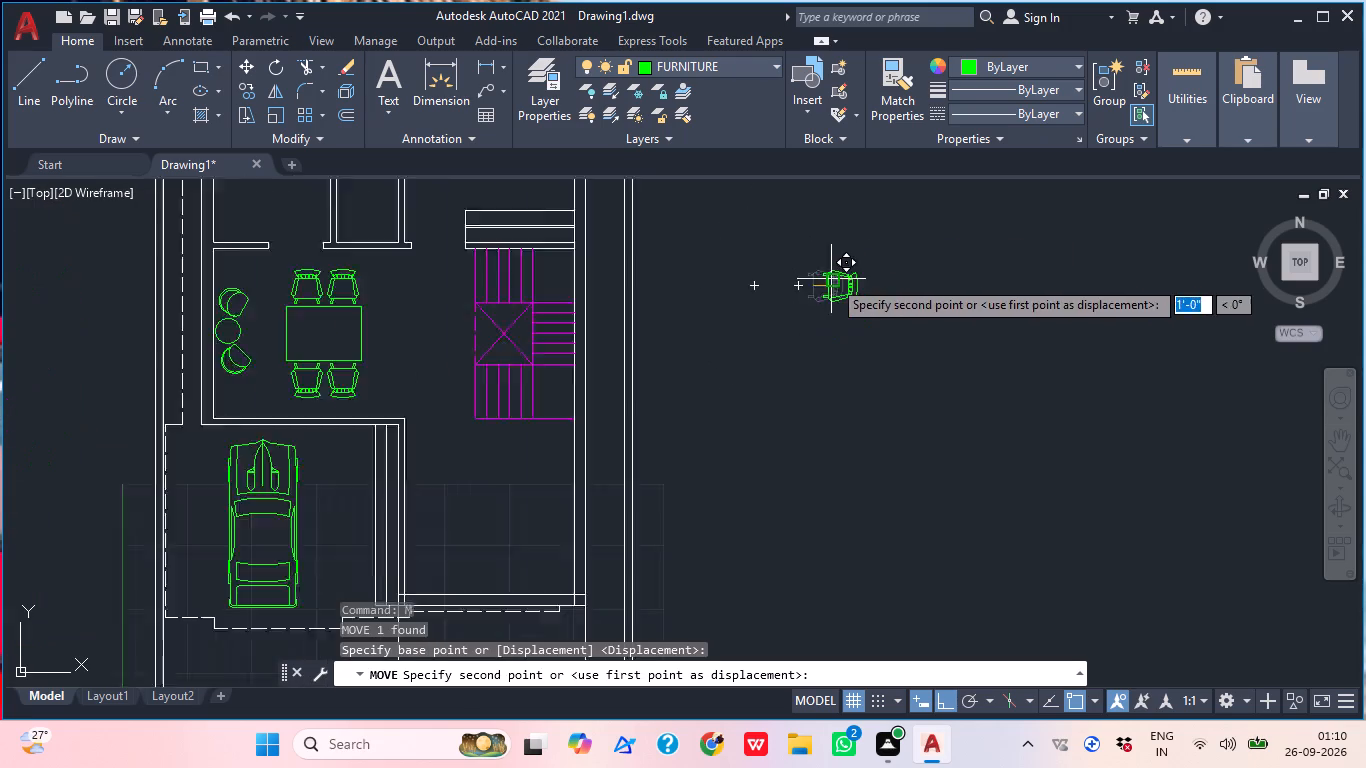
pyautogui.scroll(-1, 832, 279)
pyautogui.scroll(1, 572, 326)
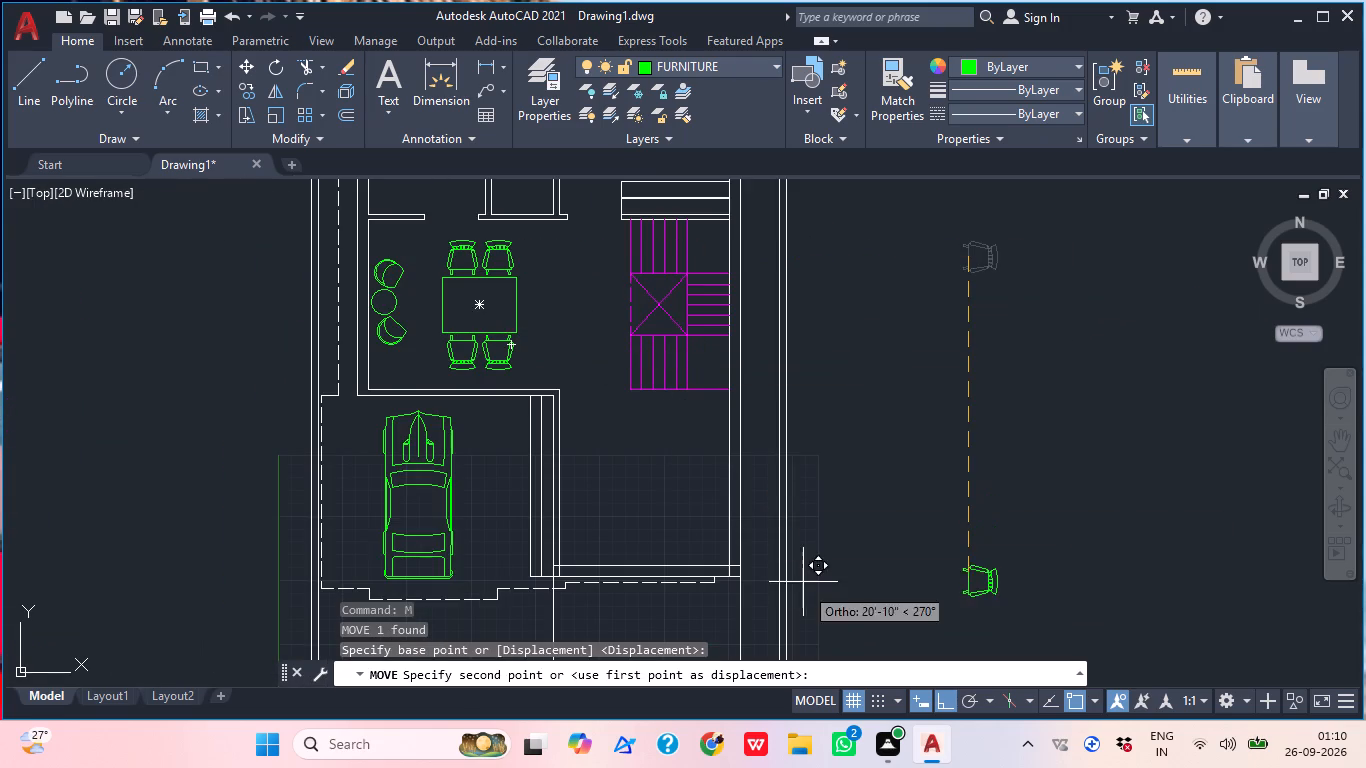
pyautogui.click(948, 697)
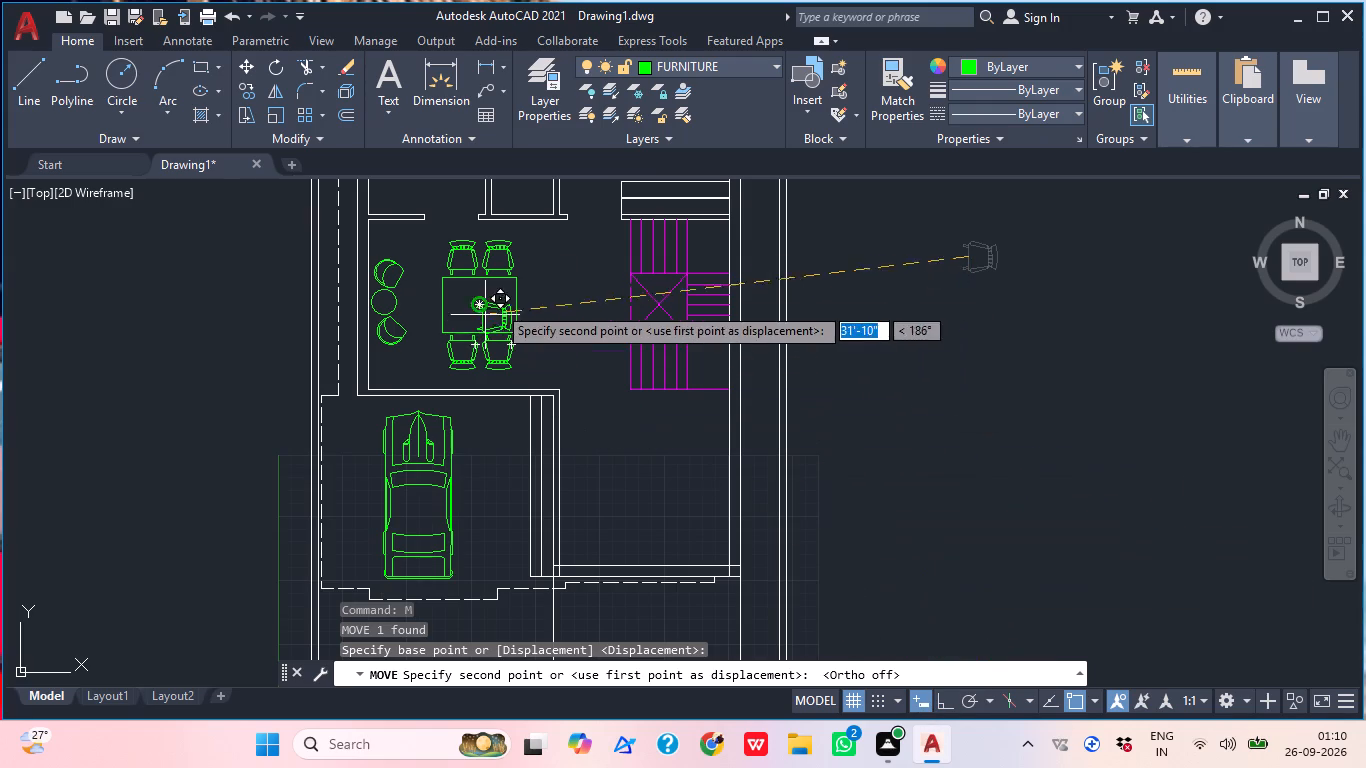
pyautogui.scroll(3, 508, 325)
pyautogui.scroll(-1, 553, 303)
pyautogui.moveTo(563, 294); pyautogui.dragTo(509, 380, button='middle')
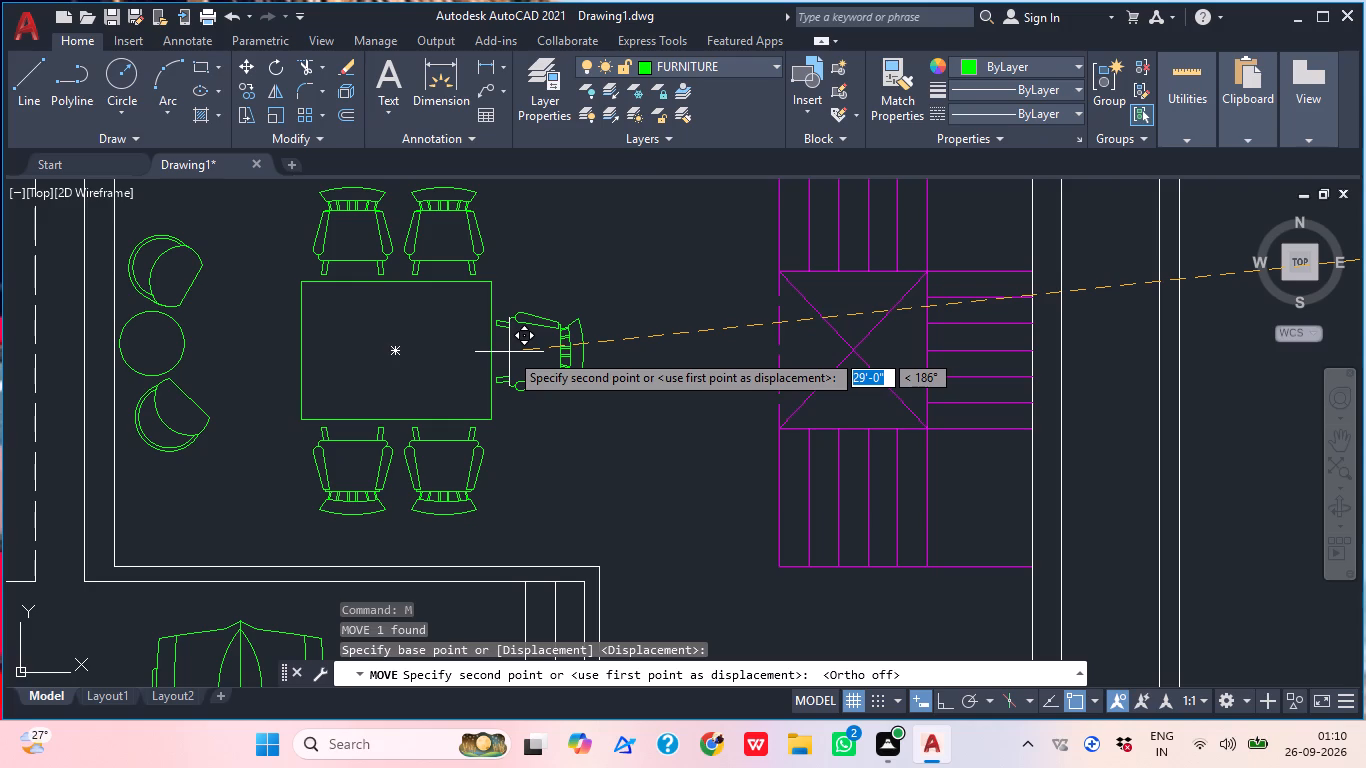
pyautogui.click(509, 352)
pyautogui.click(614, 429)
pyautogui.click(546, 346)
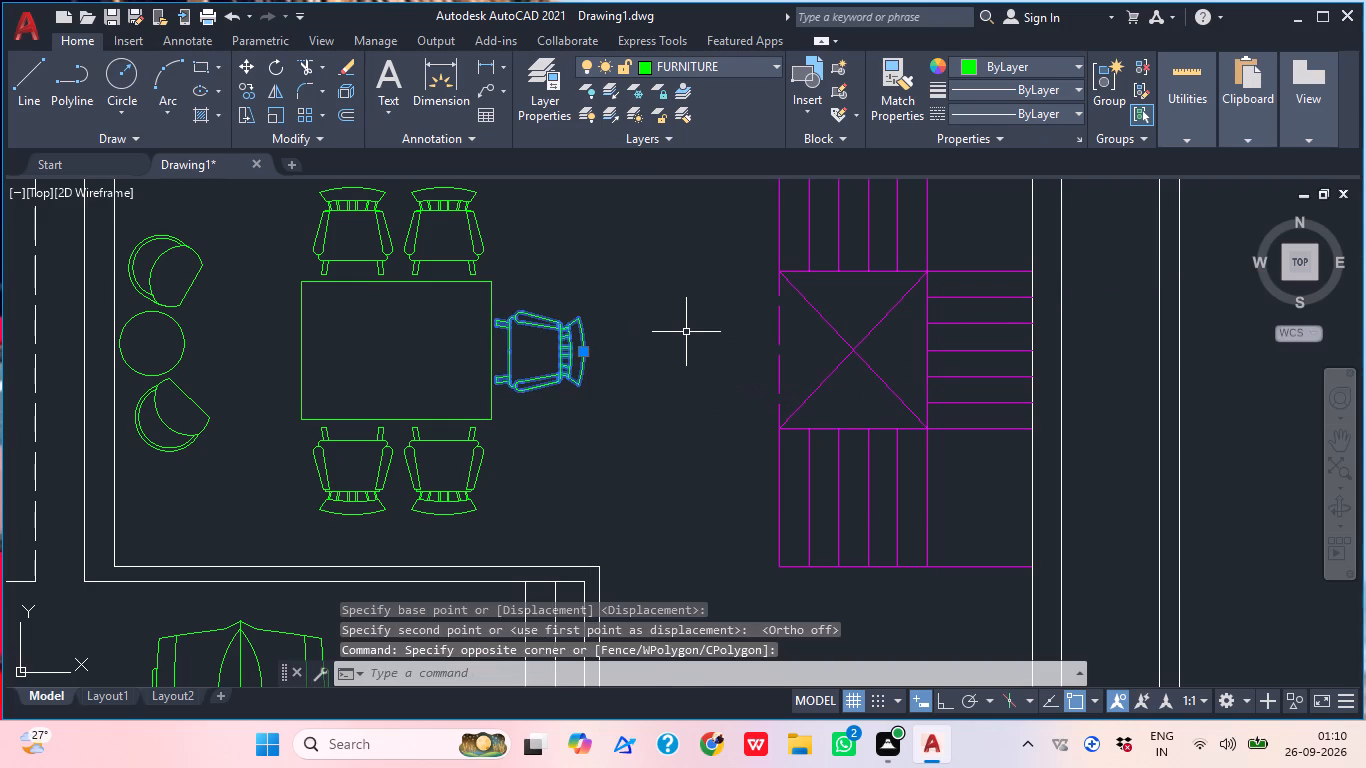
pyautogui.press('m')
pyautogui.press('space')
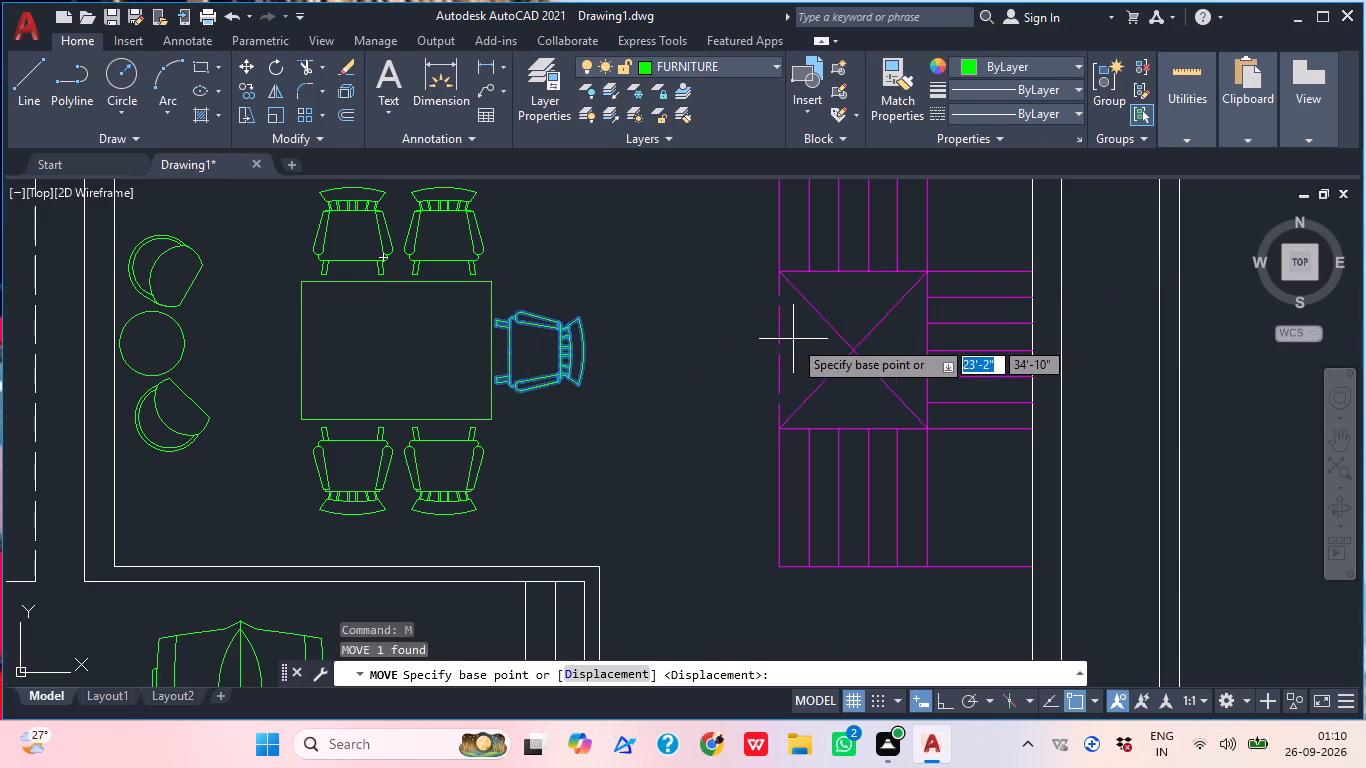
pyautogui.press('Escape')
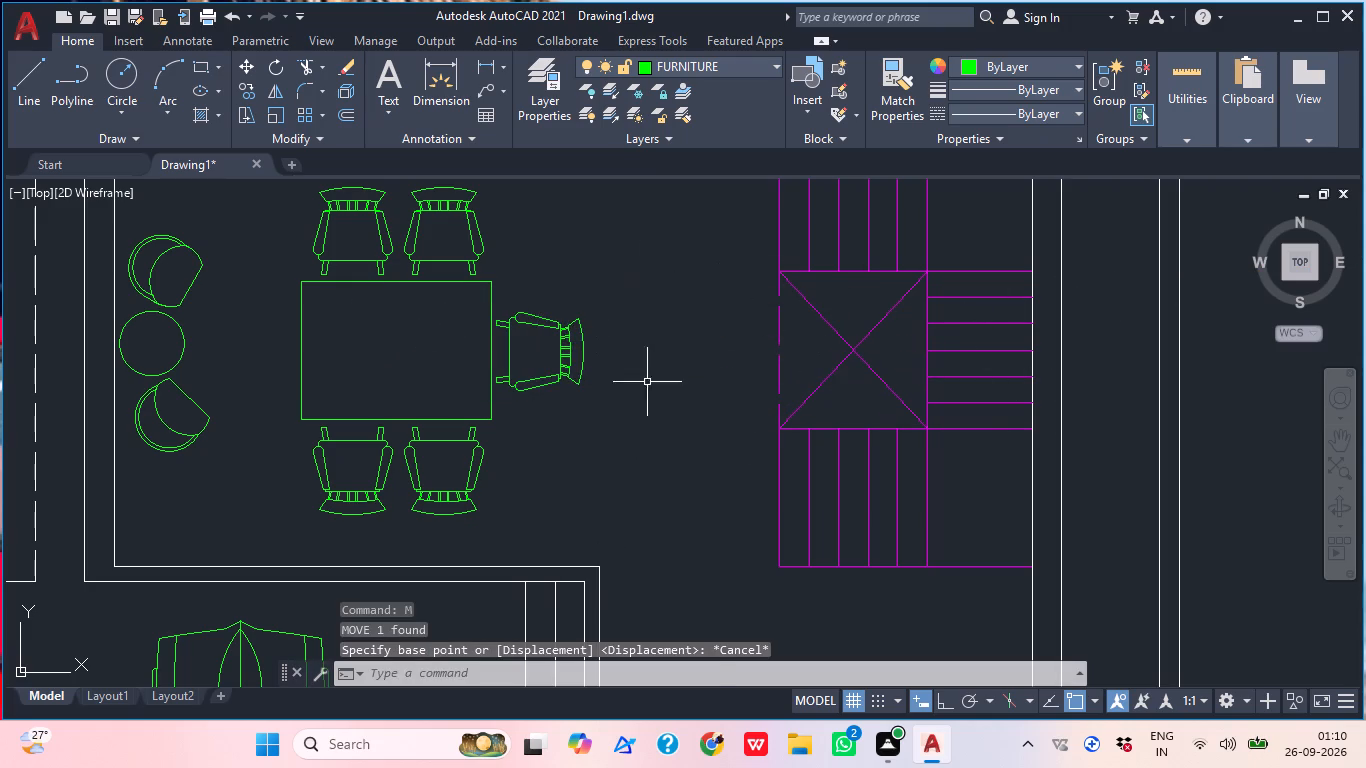
# Mirror the east rocking chair to the table's west side about its vertical midline with Ortho on, keeping the original.
pyautogui.moveTo(641, 397); pyautogui.dragTo(628, 390)
pyautogui.click(541, 337)
pyautogui.press('m')
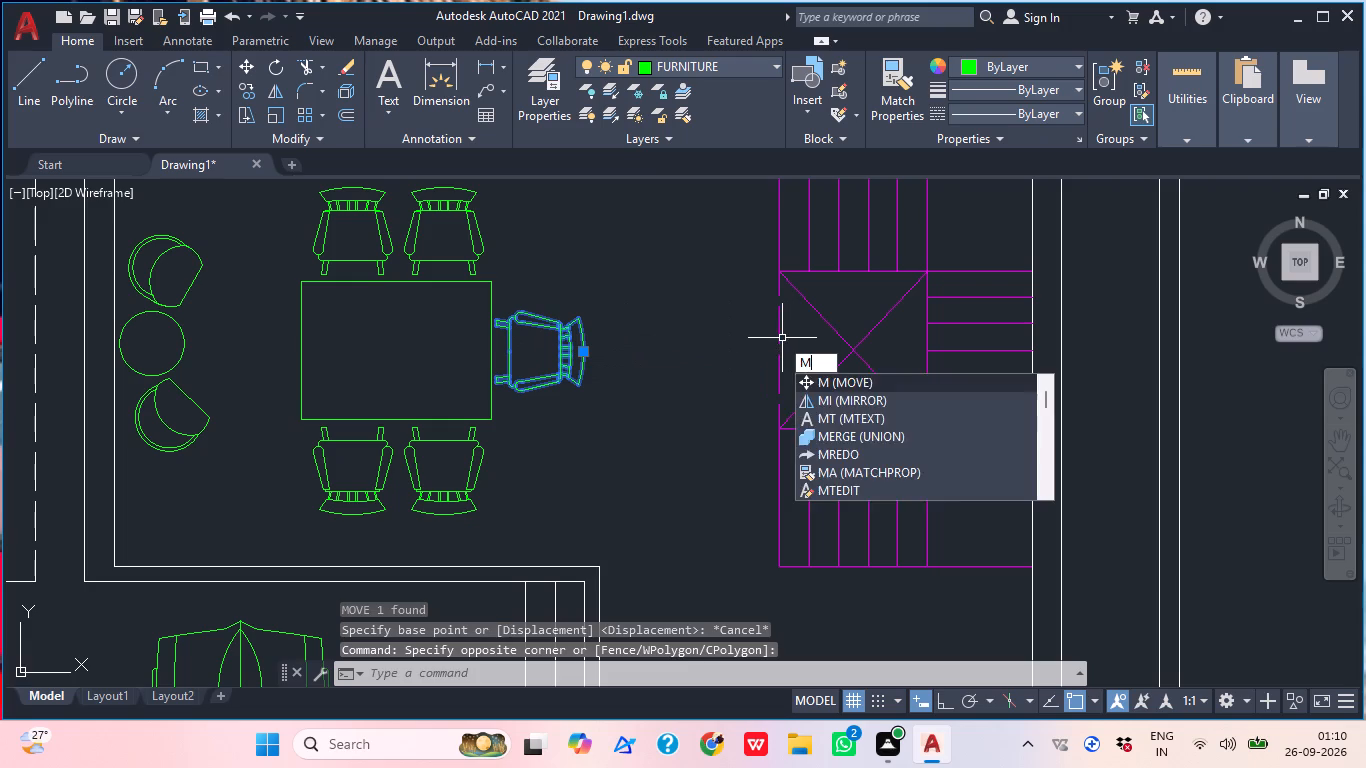
pyautogui.press('i')
pyautogui.press('space')
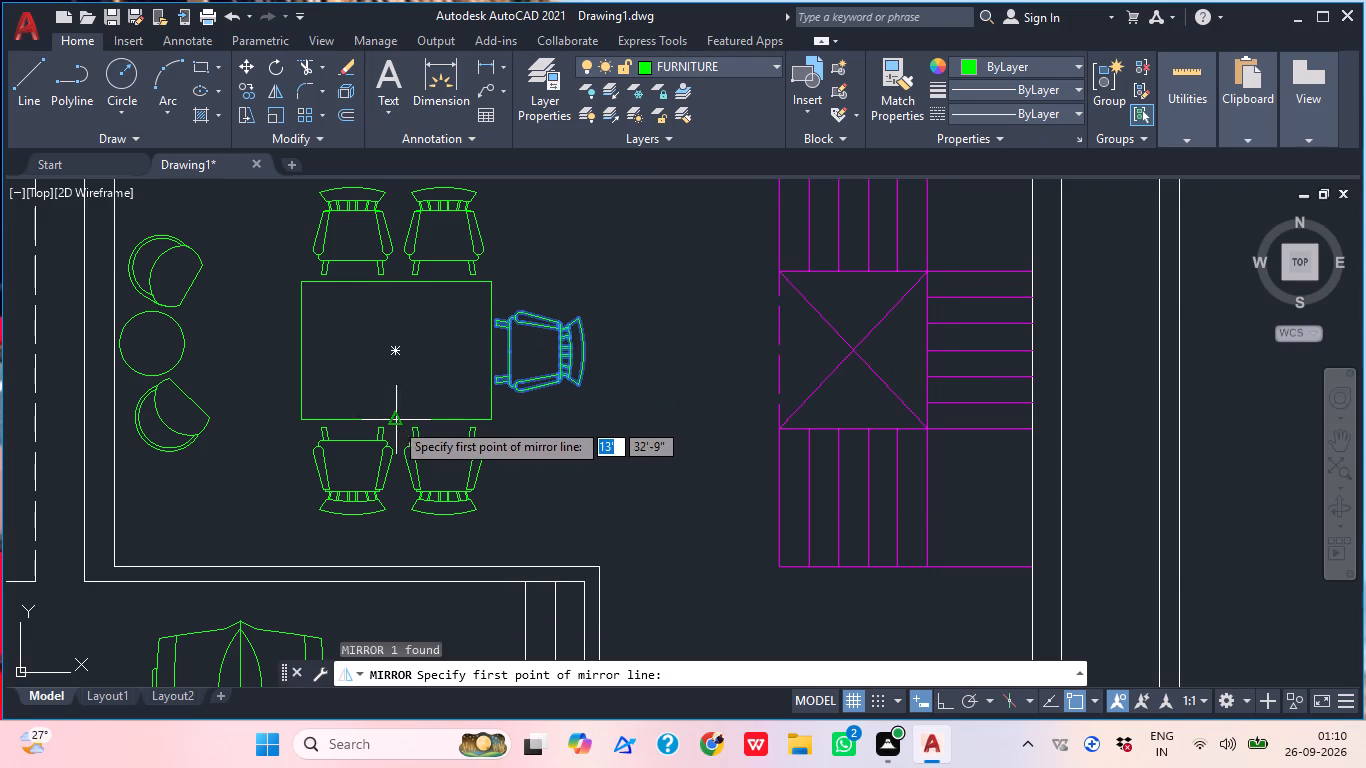
pyautogui.click(398, 421)
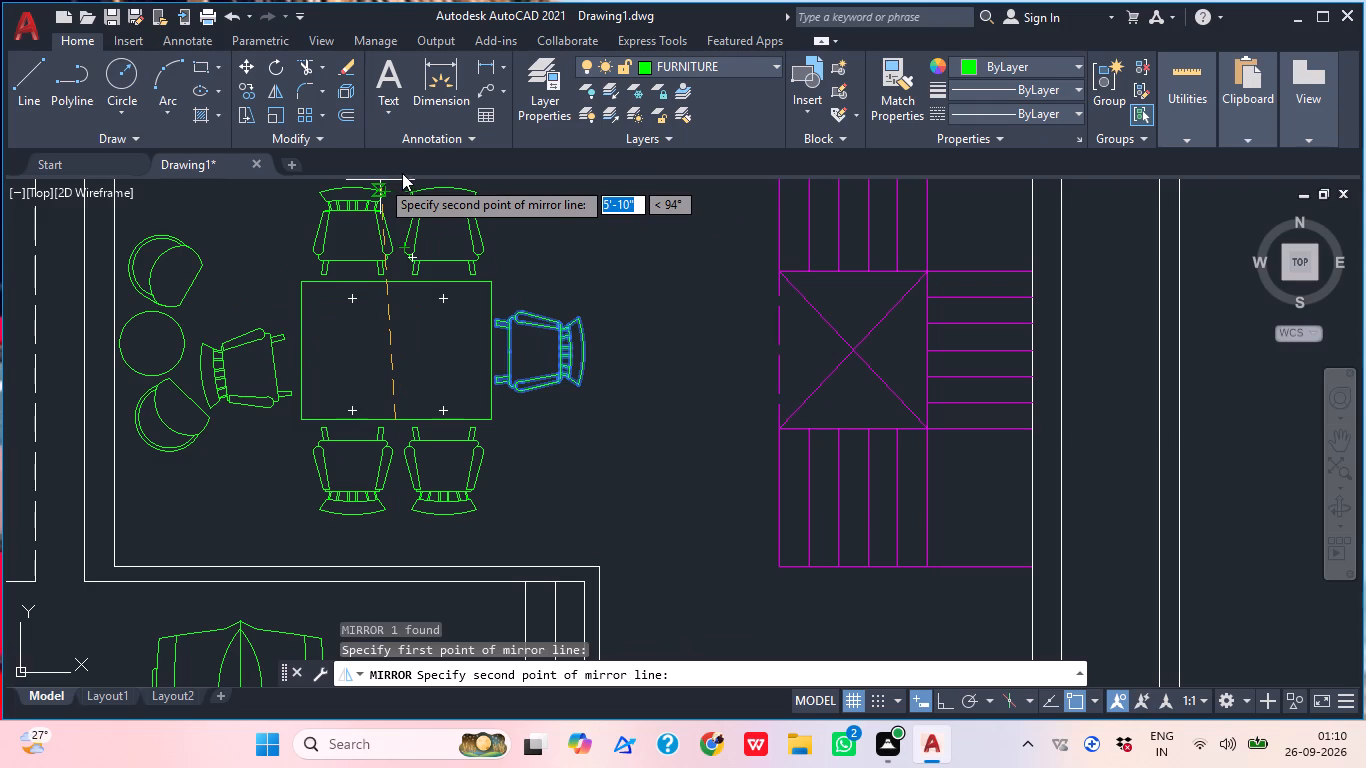
pyautogui.moveTo(394, 201); pyautogui.dragTo(392, 204, button='middle')
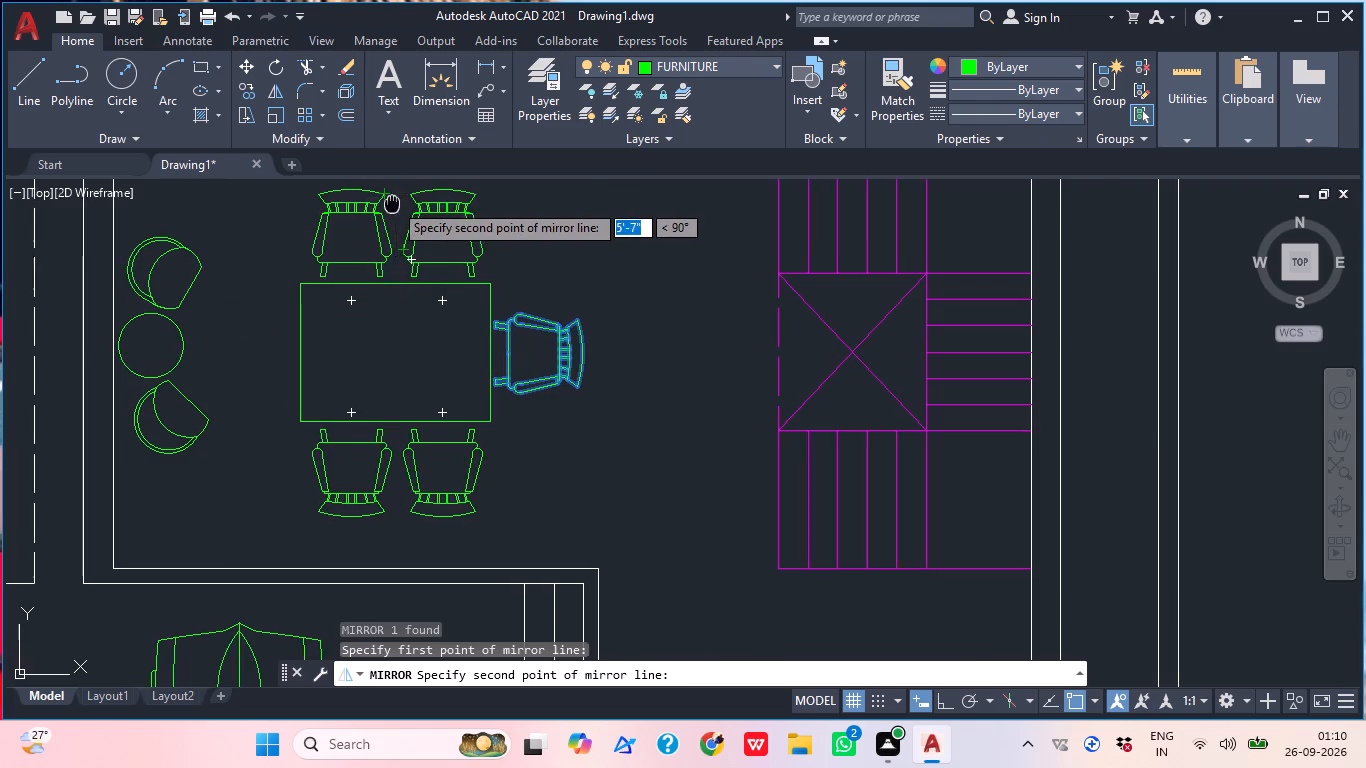
pyautogui.moveTo(392, 204); pyautogui.dragTo(352, 260, button='middle')
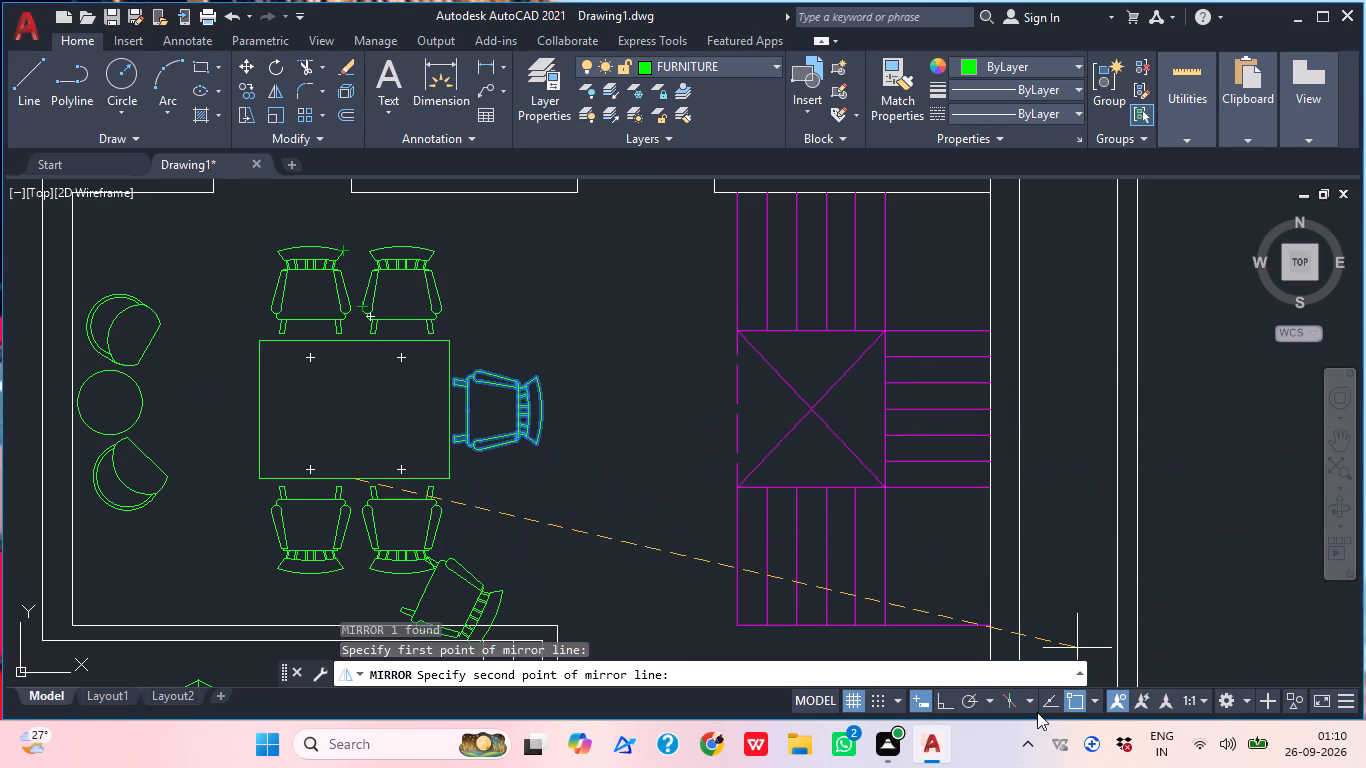
pyautogui.click(937, 701)
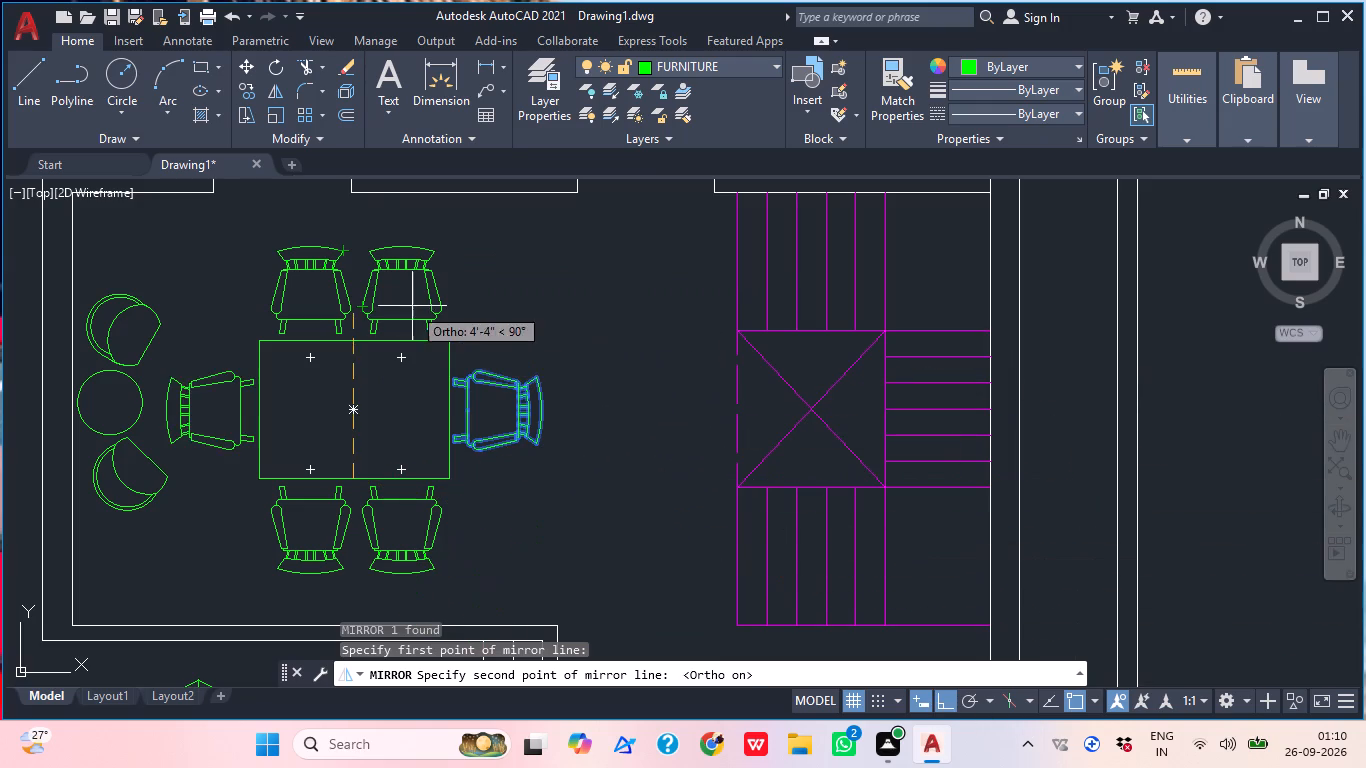
pyautogui.moveTo(416, 305); pyautogui.dragTo(371, 468, button='middle')
pyautogui.click(312, 371)
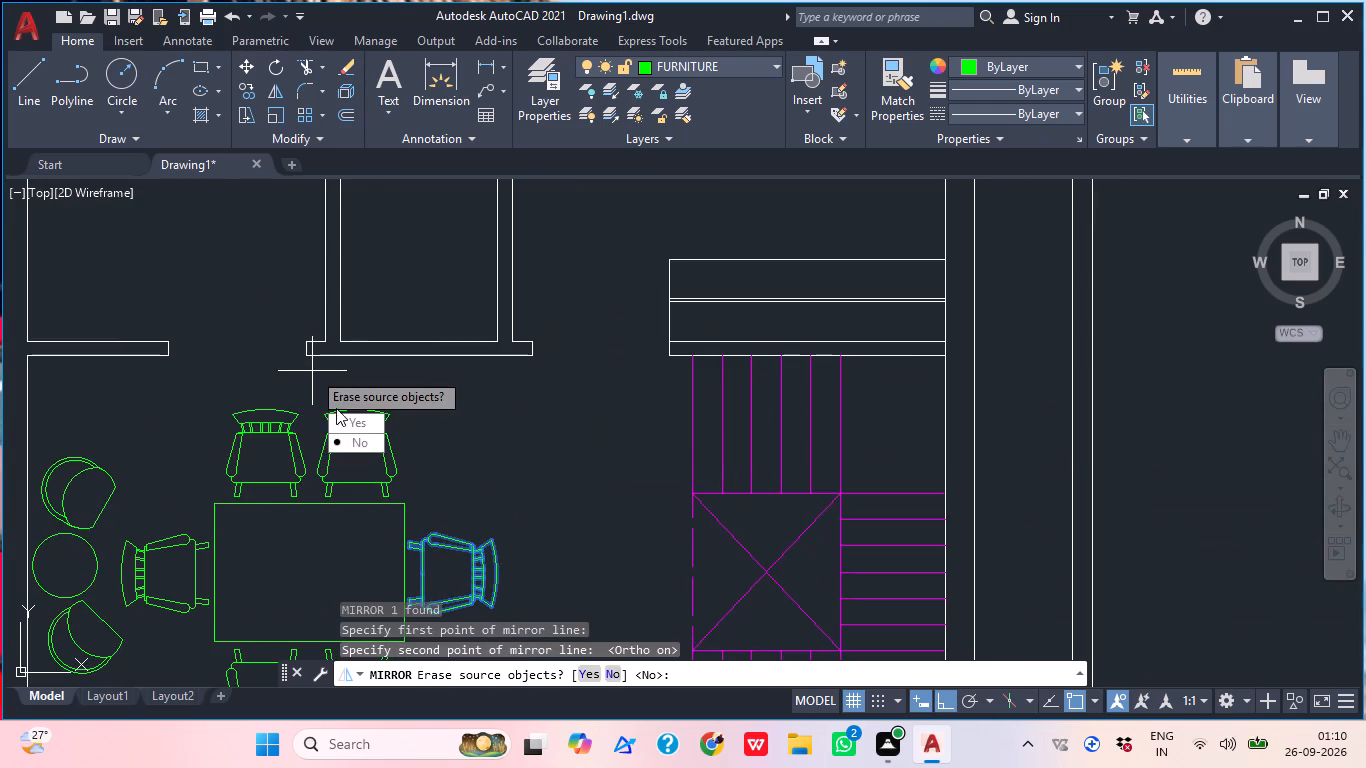
pyautogui.moveTo(343, 443); pyautogui.dragTo(312, 371)
# Examine the dining set's size and placement in relation to the rest of the floor plan.
pyautogui.scroll(-2, 416, 347)
pyautogui.moveTo(441, 382); pyautogui.dragTo(480, 365, button='middle')
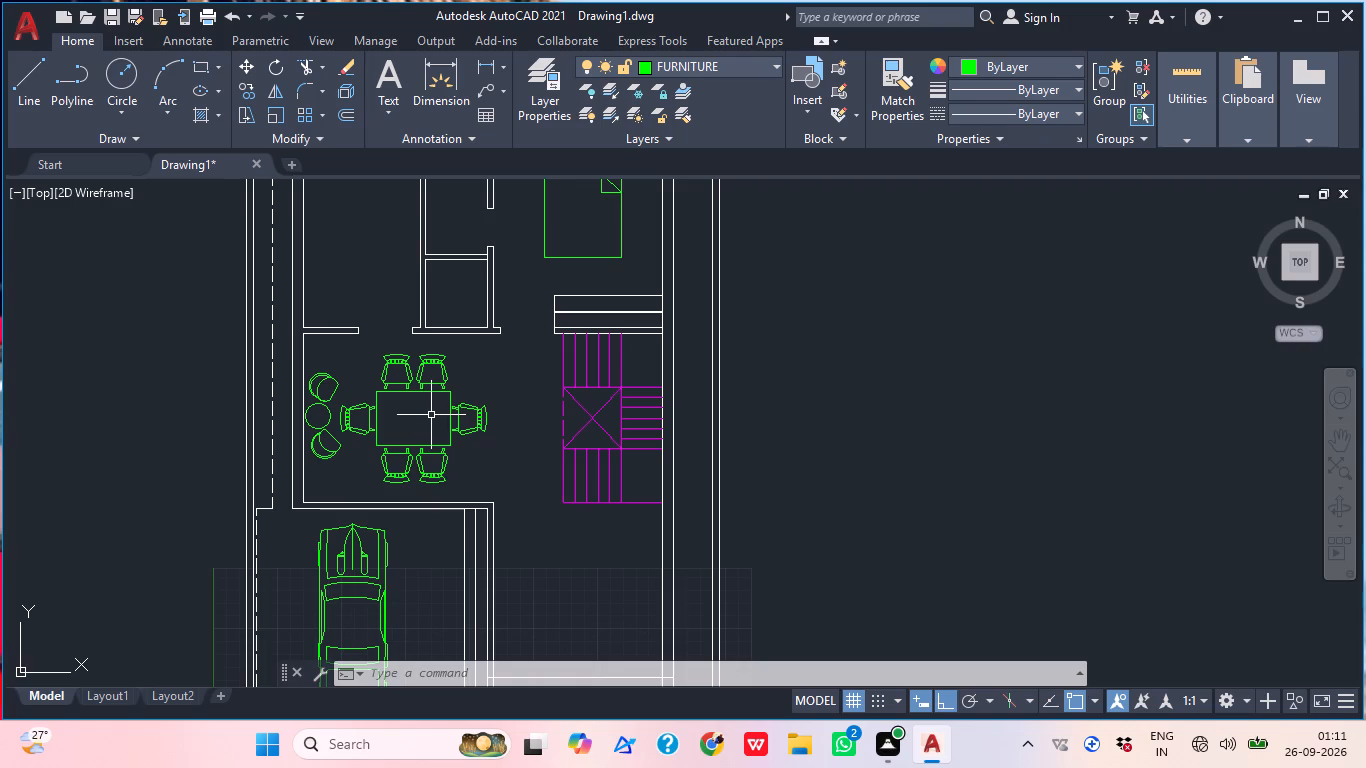
pyautogui.moveTo(582, 452); pyautogui.dragTo(552, 443, button='middle')
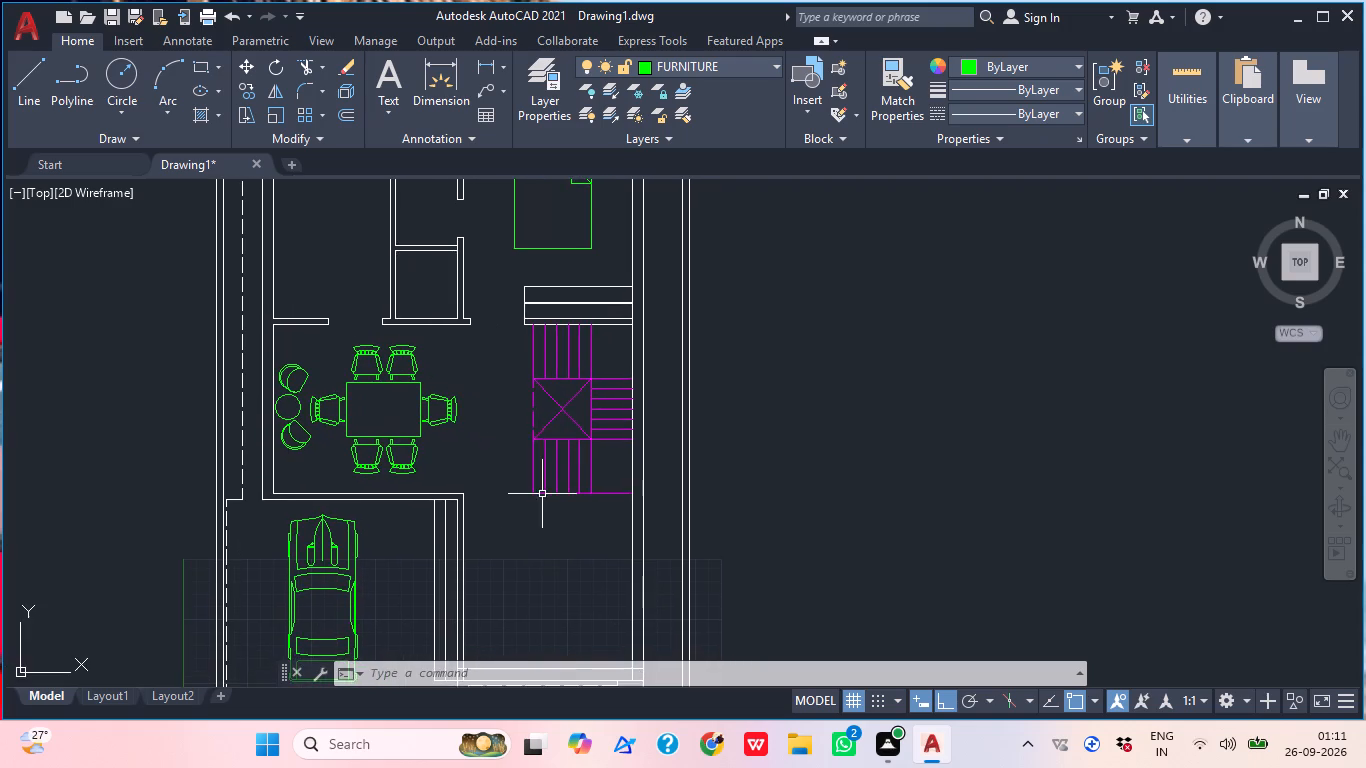
pyautogui.moveTo(535, 532); pyautogui.dragTo(519, 484, button='middle')
pyautogui.scroll(-3, 497, 475)
pyautogui.moveTo(490, 484); pyautogui.dragTo(467, 538, button='middle')
pyautogui.scroll(2, 466, 524)
pyautogui.moveTo(462, 518); pyautogui.dragTo(446, 467, button='middle')
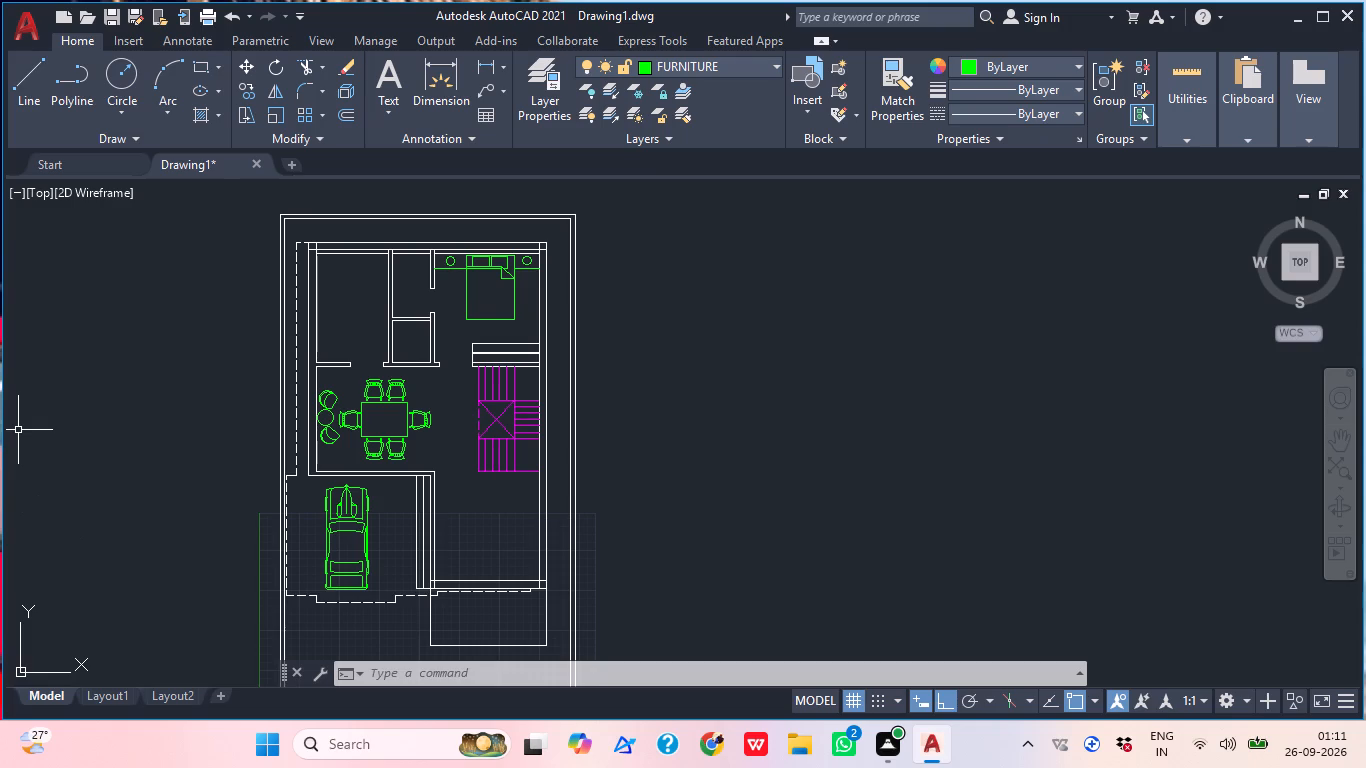
# Scale the dining table and its six chairs down slightly about a point near the table's centre.
pyautogui.moveTo(358, 428); pyautogui.dragTo(382, 414, button='middle')
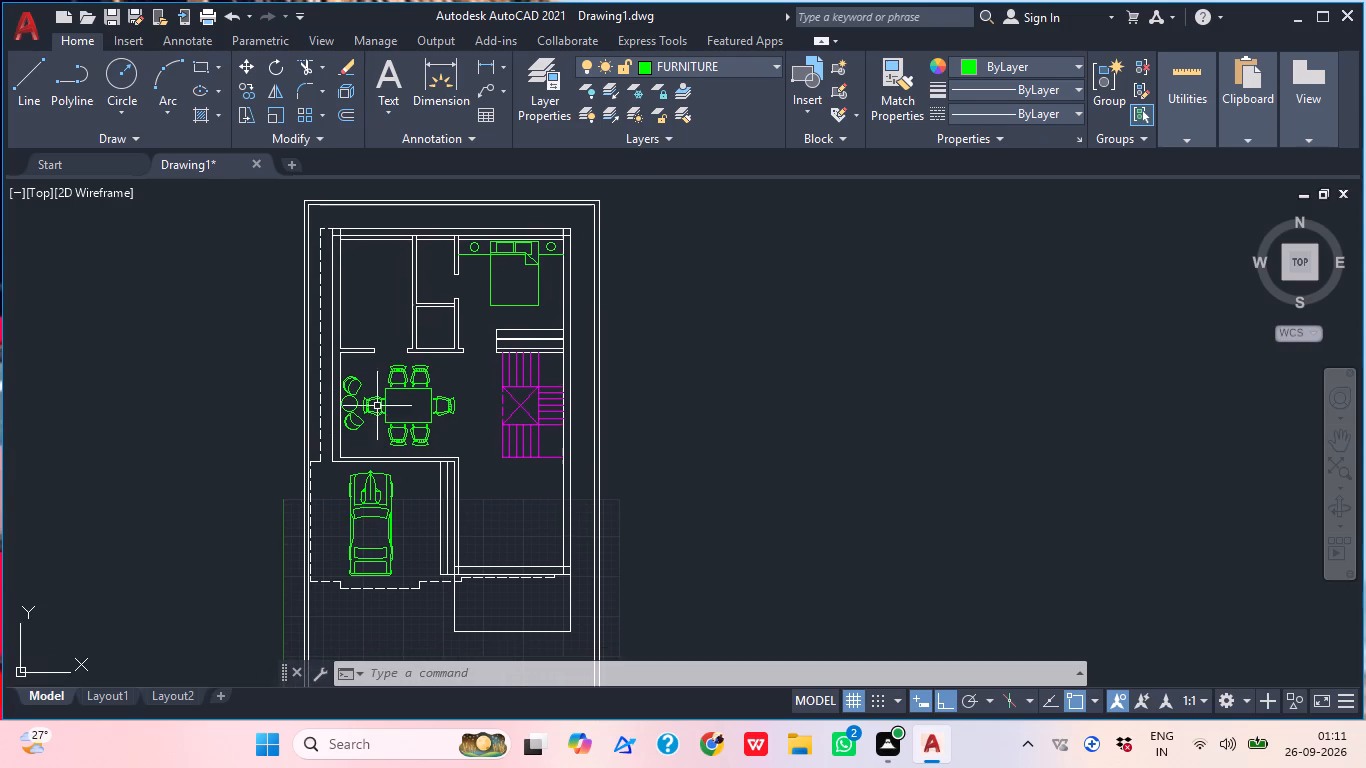
pyautogui.scroll(2, 392, 380)
pyautogui.moveTo(604, 545); pyautogui.dragTo(599, 533)
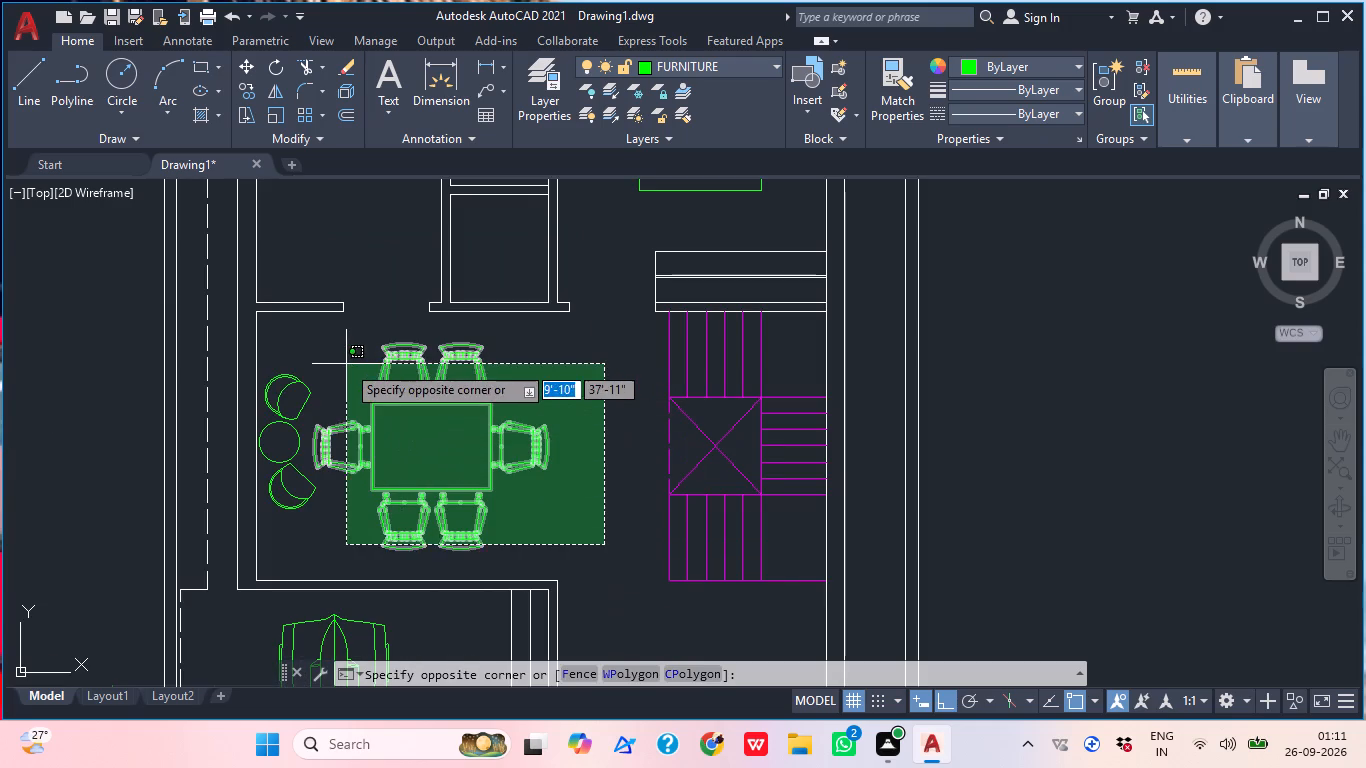
pyautogui.click(342, 364)
pyautogui.press('s')
pyautogui.press('c')
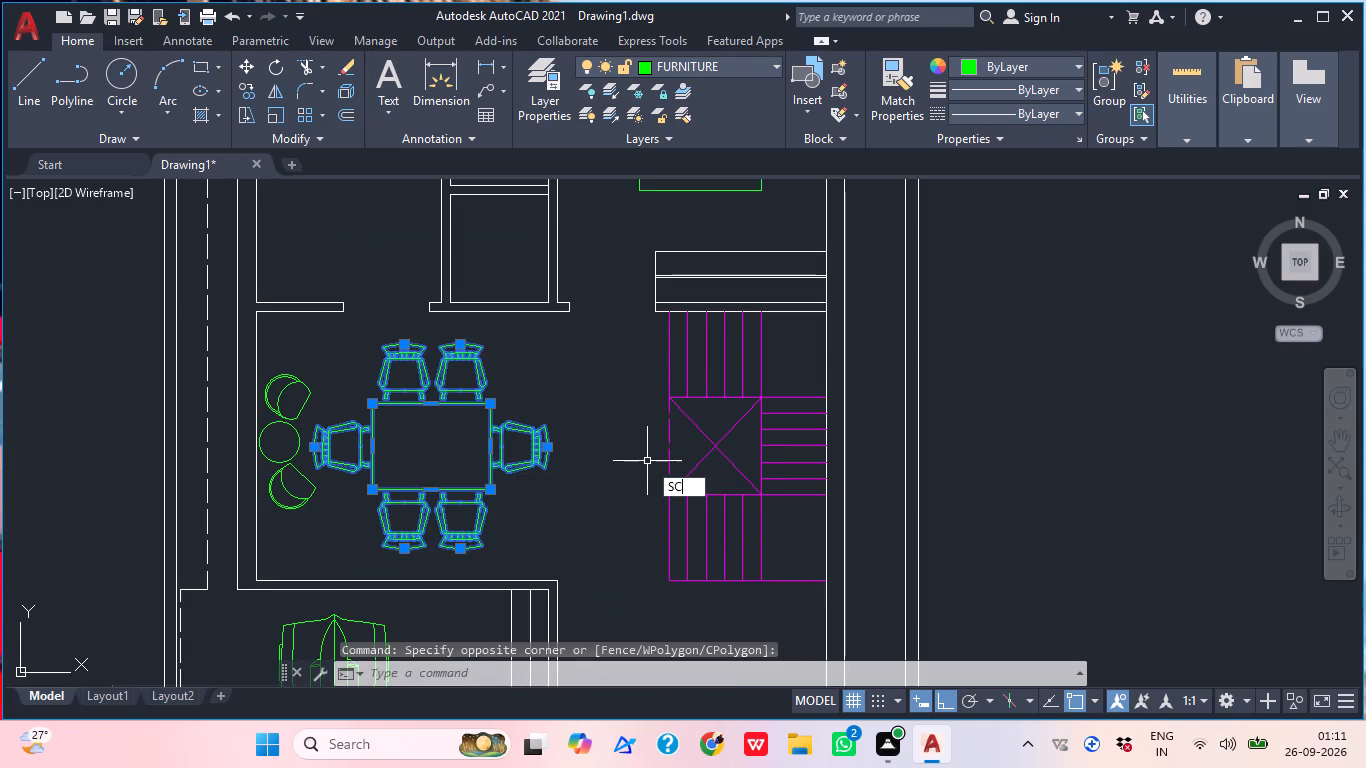
pyautogui.press('Return')
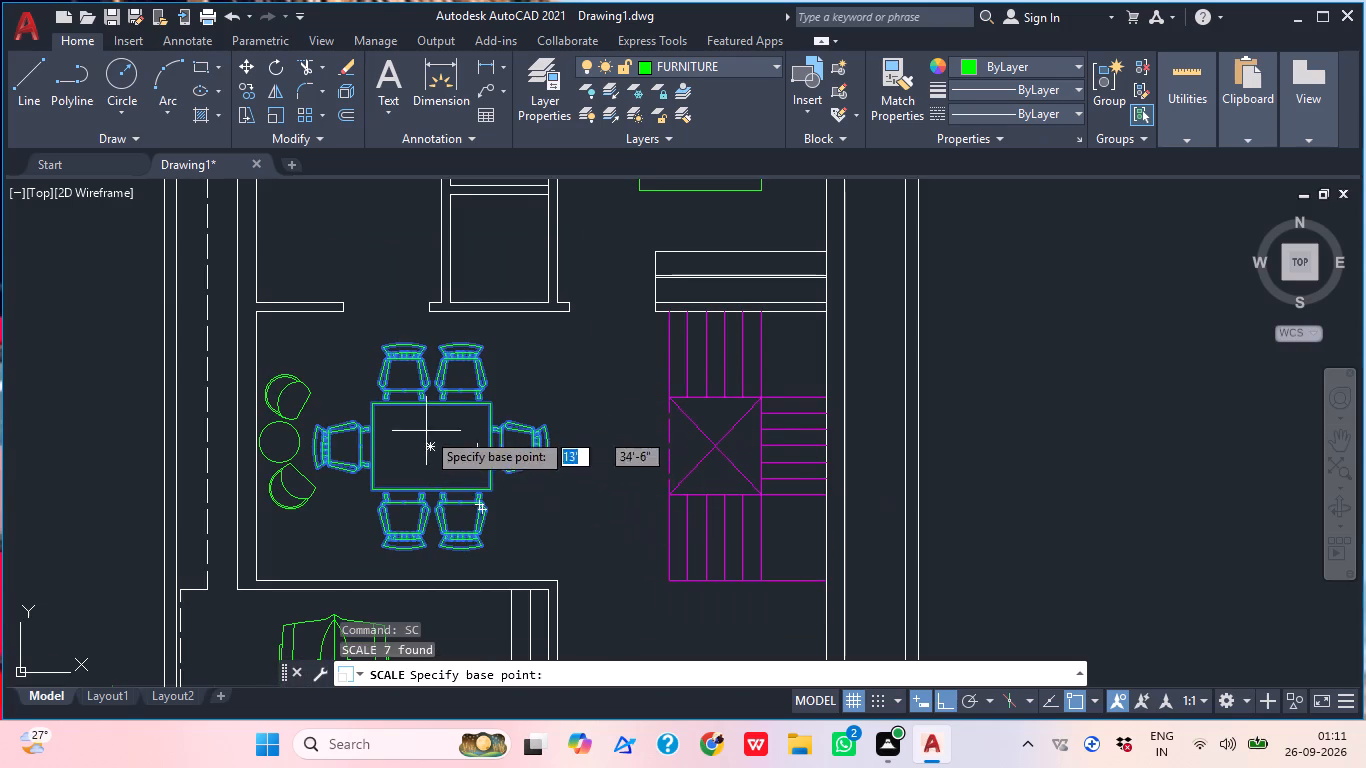
pyautogui.click(413, 441)
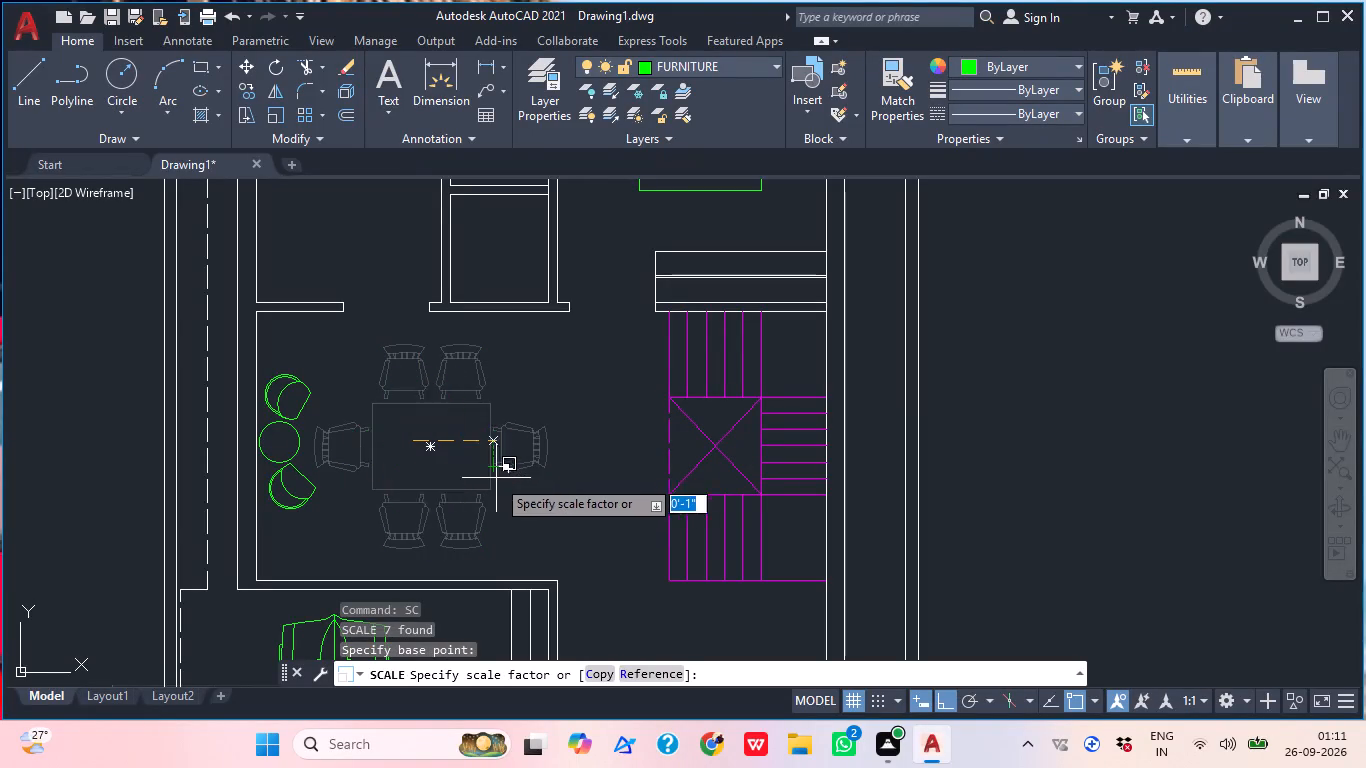
pyautogui.click(513, 486)
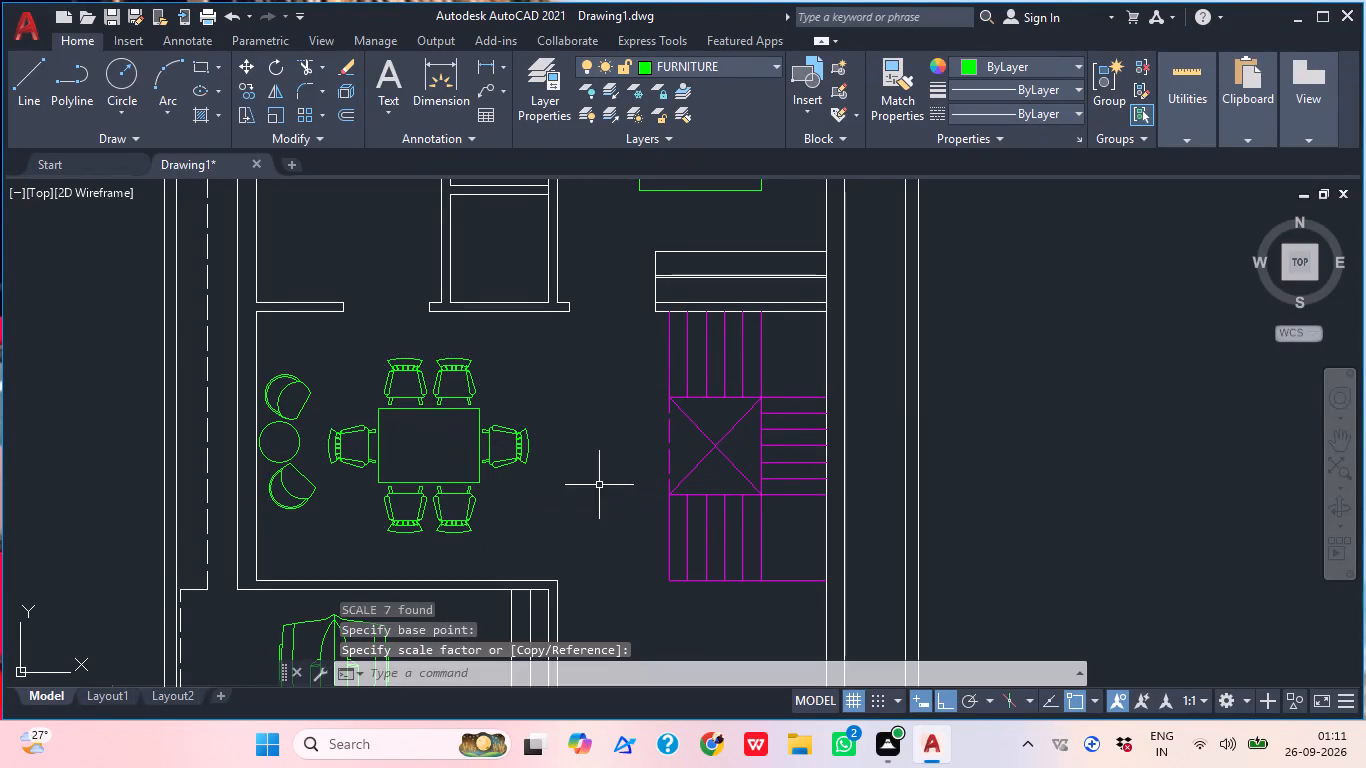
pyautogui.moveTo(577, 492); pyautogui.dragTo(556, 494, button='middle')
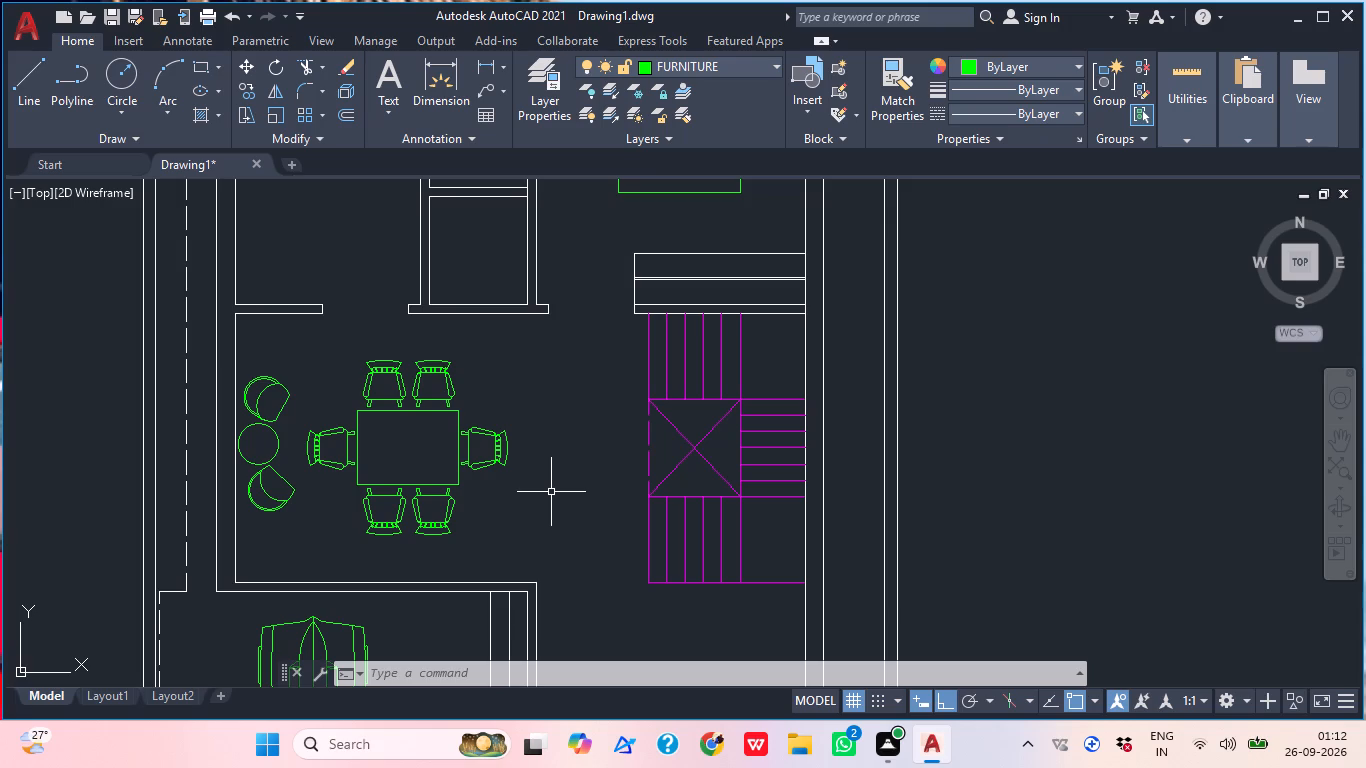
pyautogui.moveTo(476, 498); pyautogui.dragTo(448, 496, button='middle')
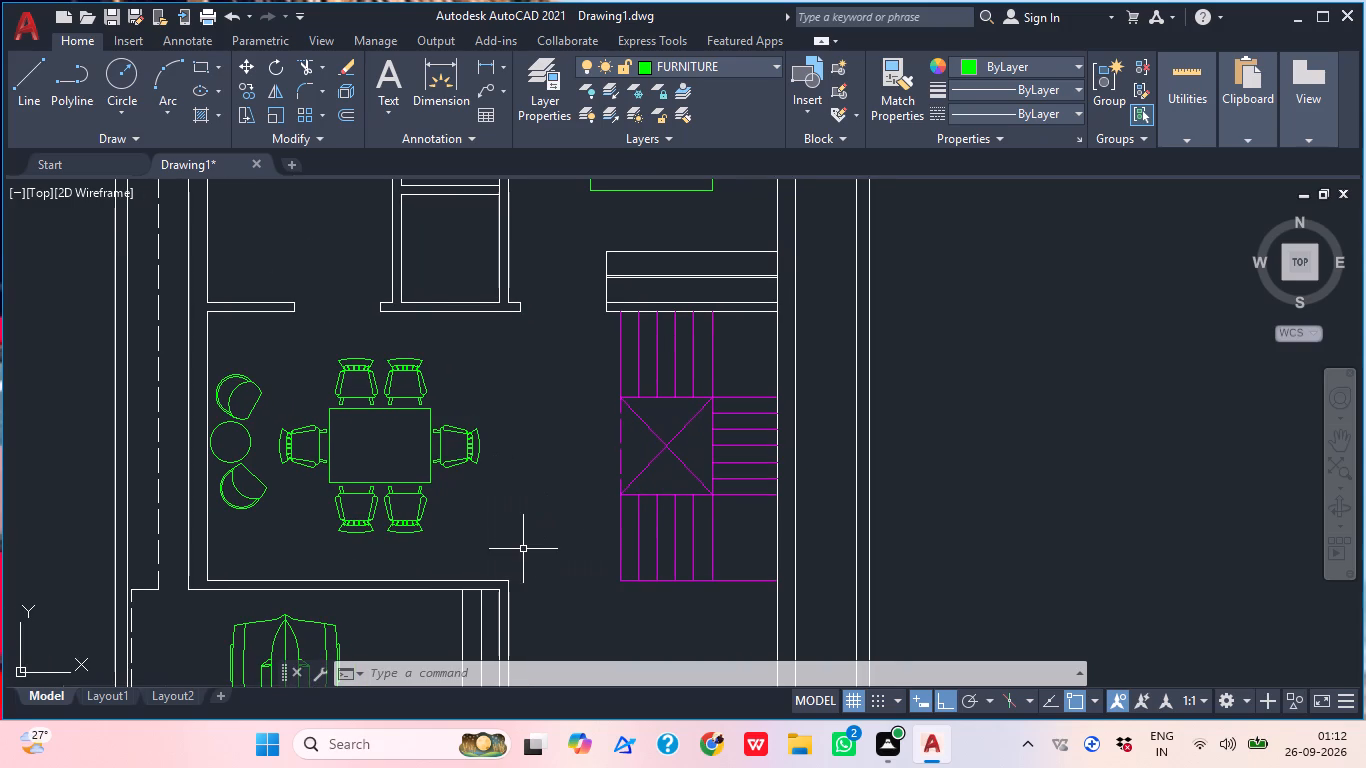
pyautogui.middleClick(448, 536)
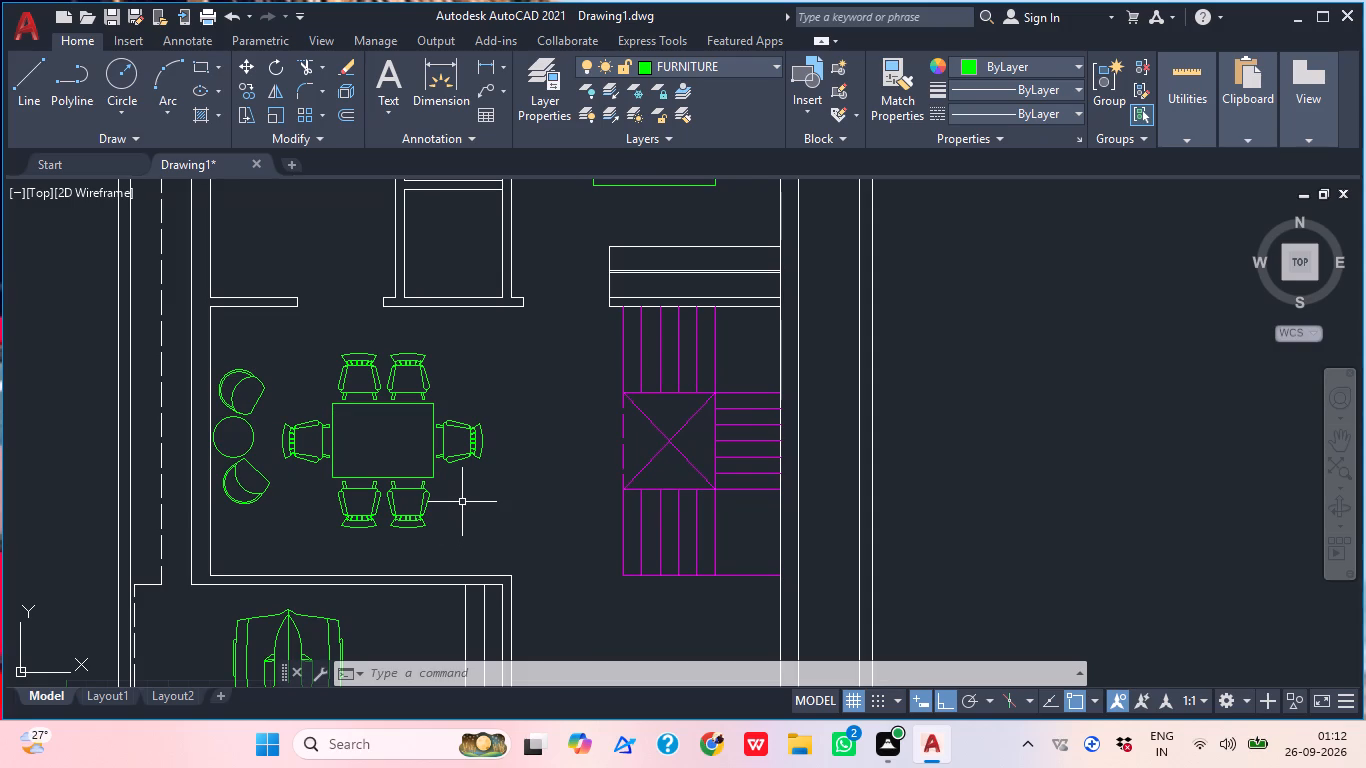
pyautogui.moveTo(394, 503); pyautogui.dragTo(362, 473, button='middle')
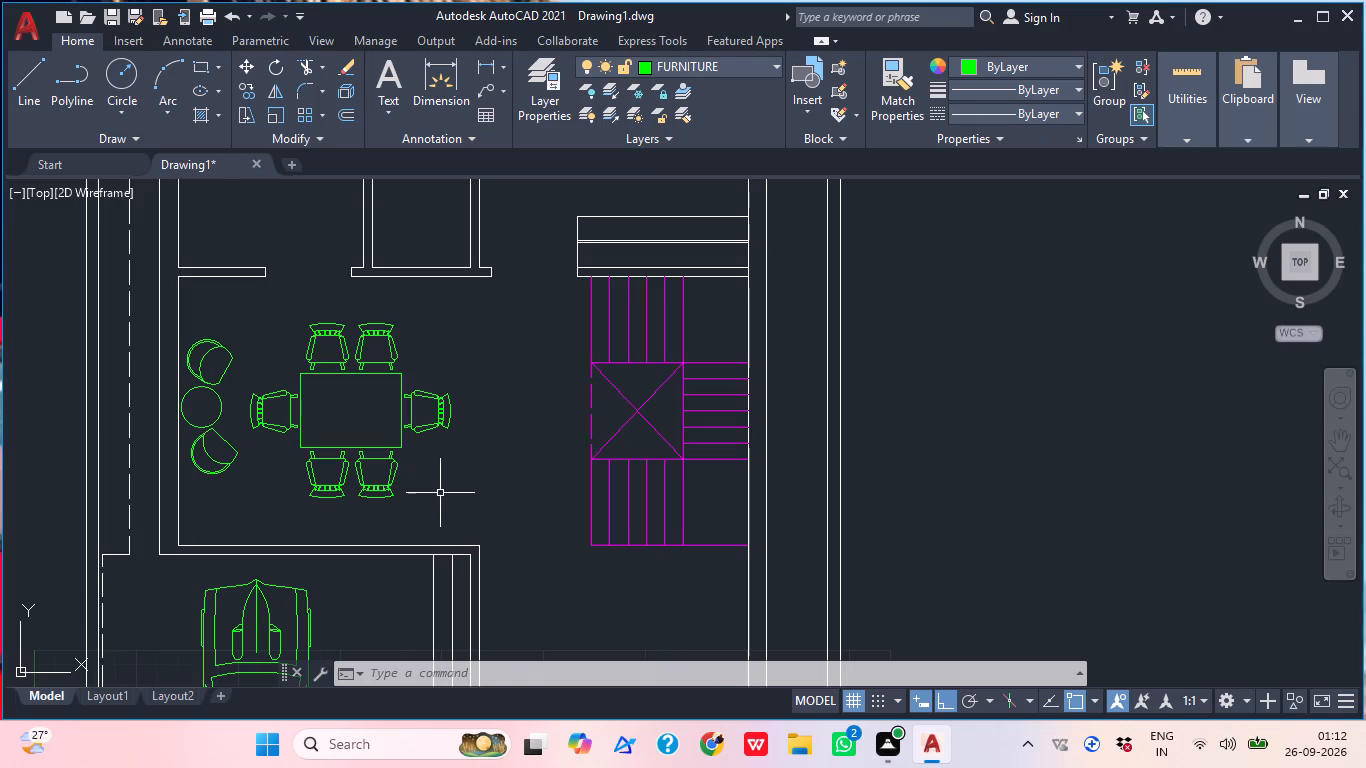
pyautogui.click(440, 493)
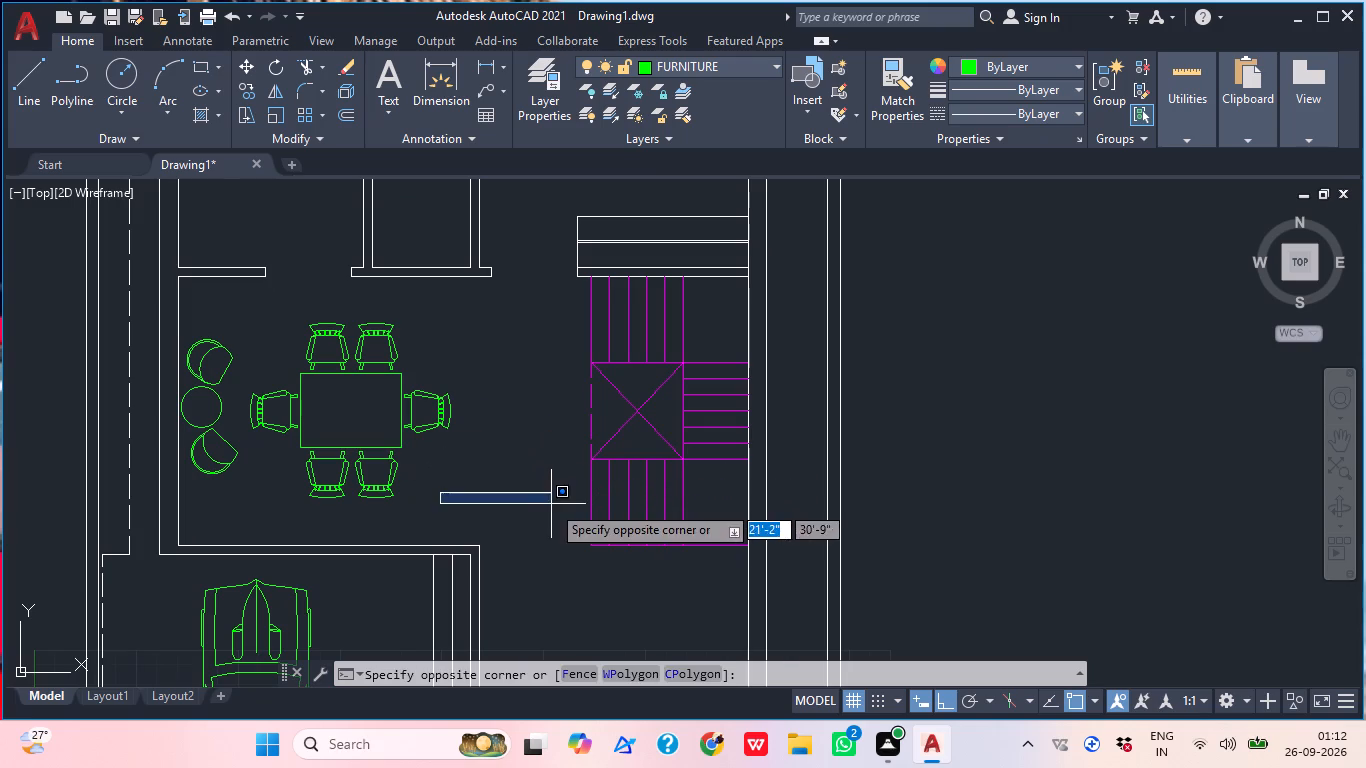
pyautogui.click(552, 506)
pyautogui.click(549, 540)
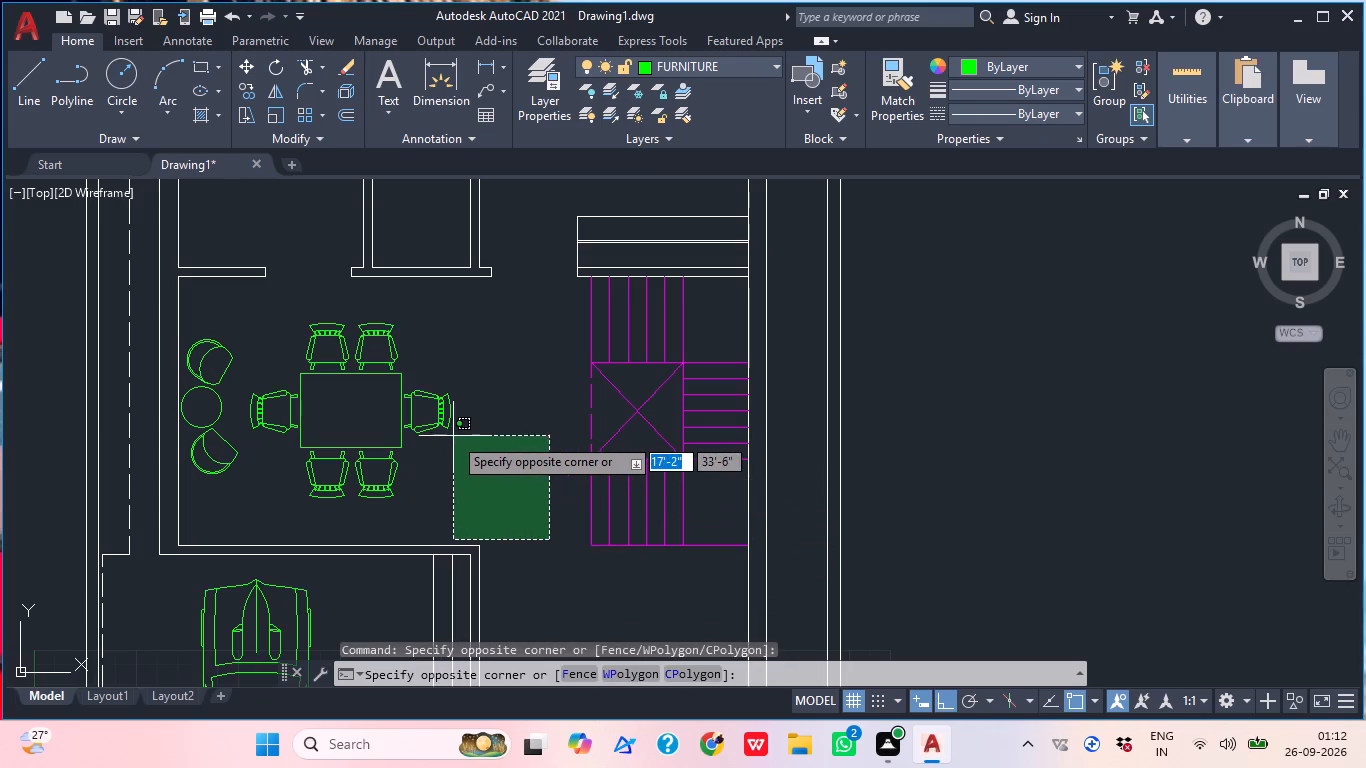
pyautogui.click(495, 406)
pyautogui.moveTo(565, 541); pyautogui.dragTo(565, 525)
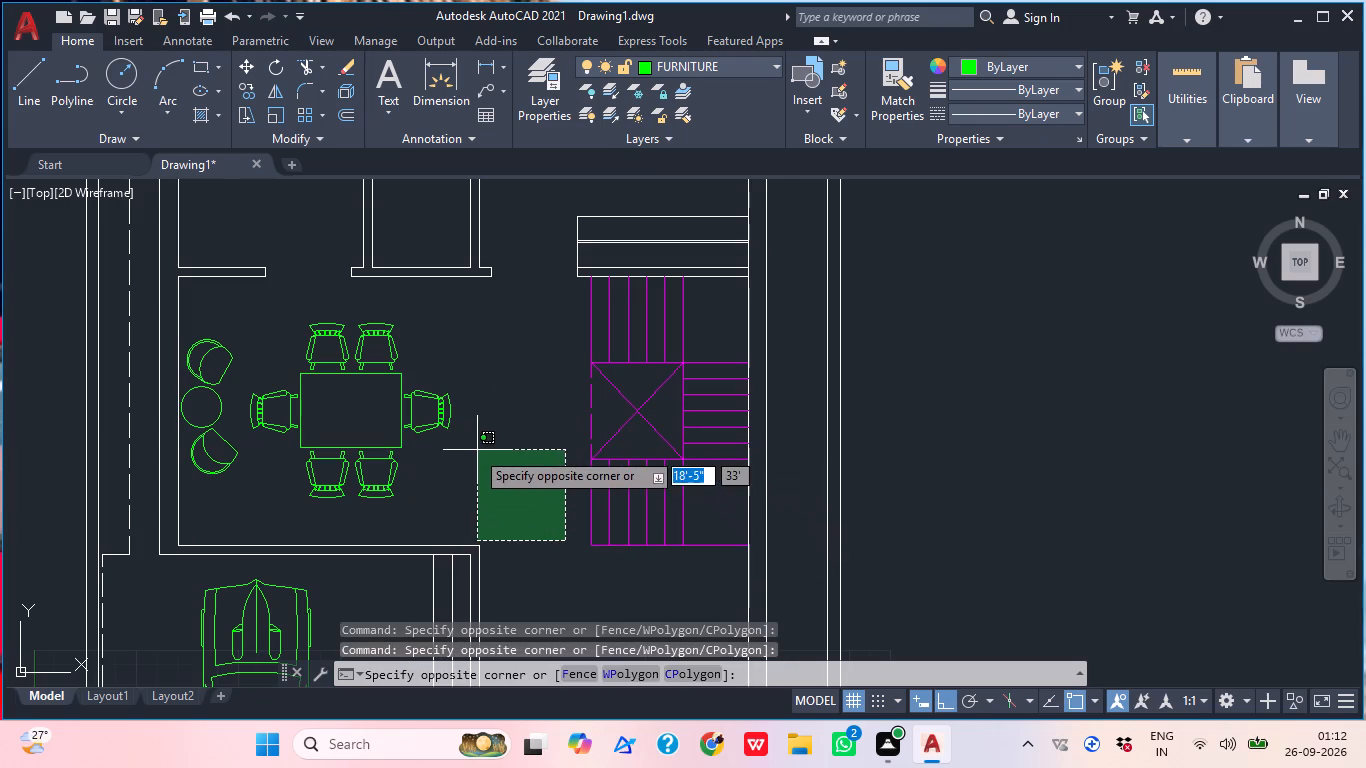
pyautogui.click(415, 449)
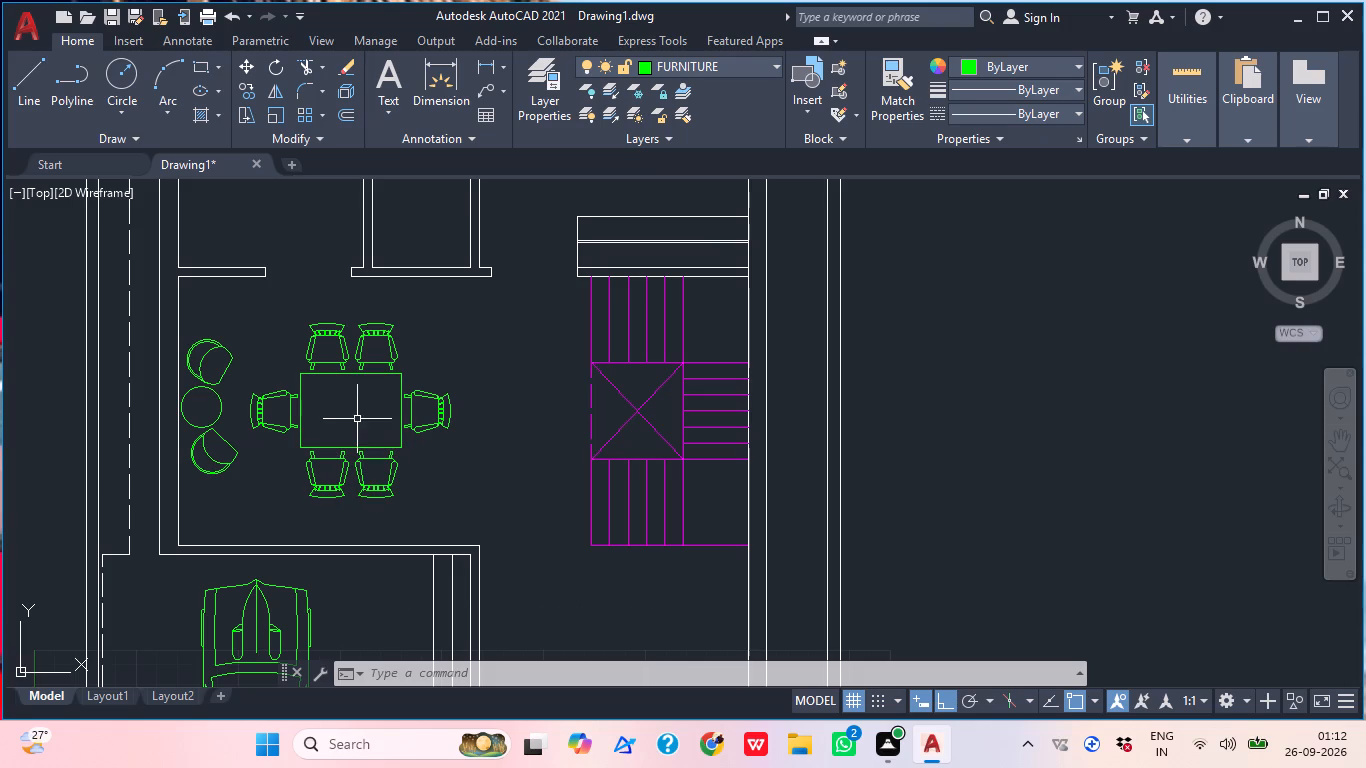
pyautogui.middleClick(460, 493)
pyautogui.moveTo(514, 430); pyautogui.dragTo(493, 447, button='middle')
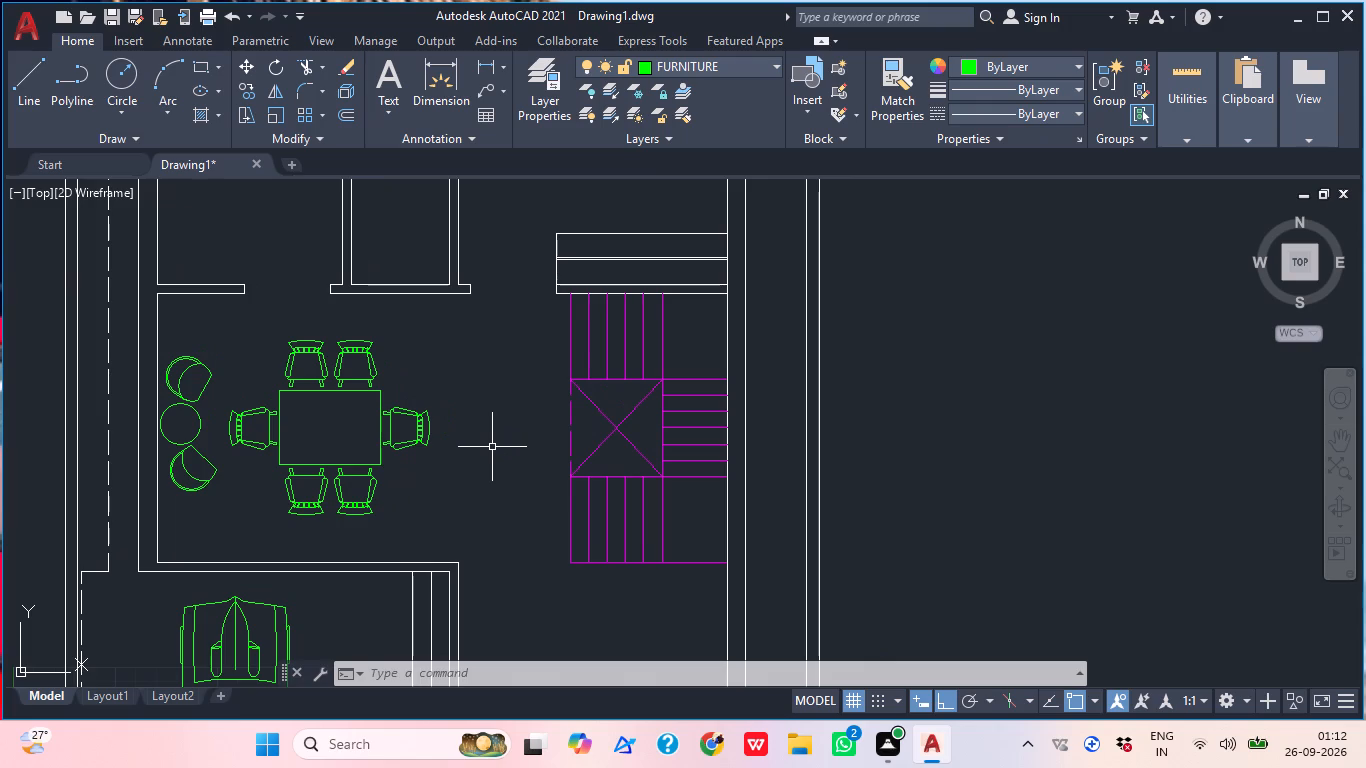
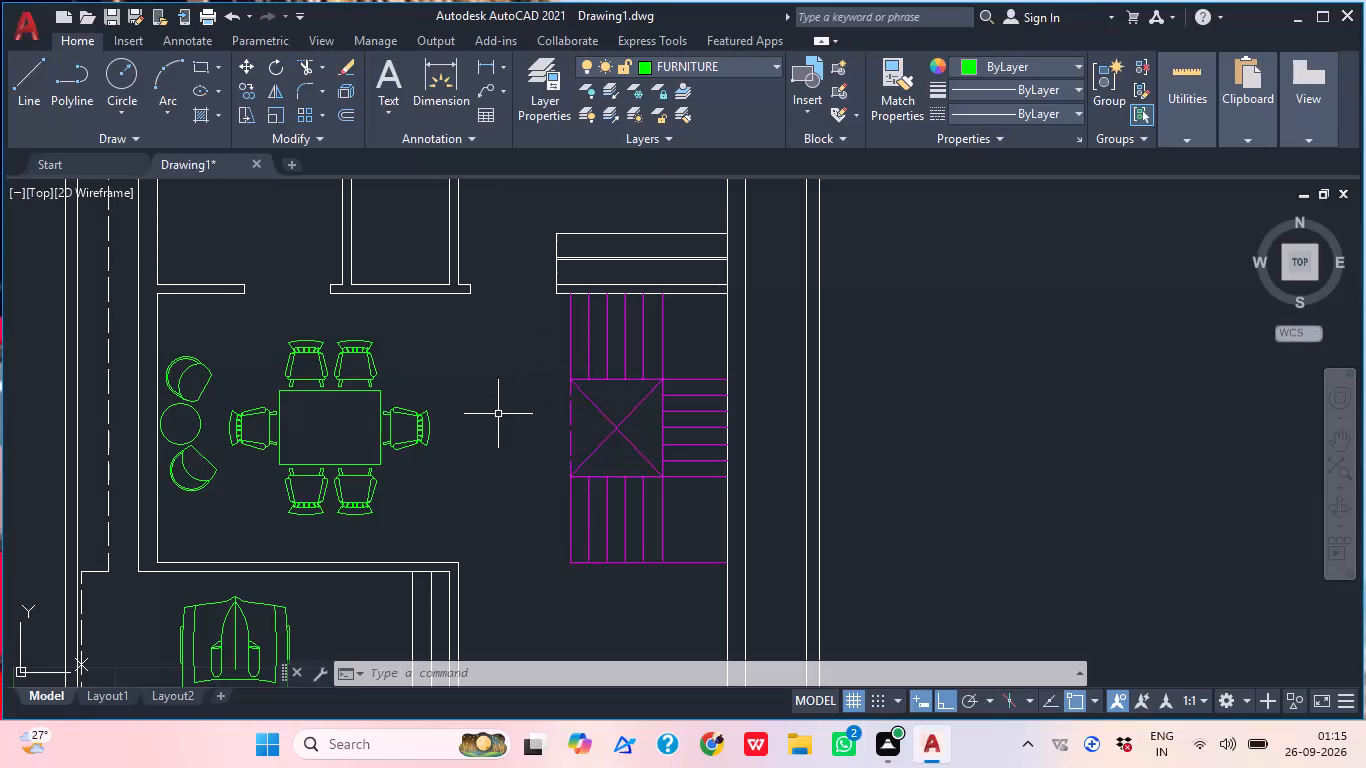
# Examine the furnished floor plan from the north bedroom down through the dining room to the parked car.
pyautogui.scroll(-1, 498, 414)
pyautogui.moveTo(498, 414); pyautogui.dragTo(485, 422, button='middle')
pyautogui.moveTo(479, 429); pyautogui.dragTo(449, 471, button='middle')
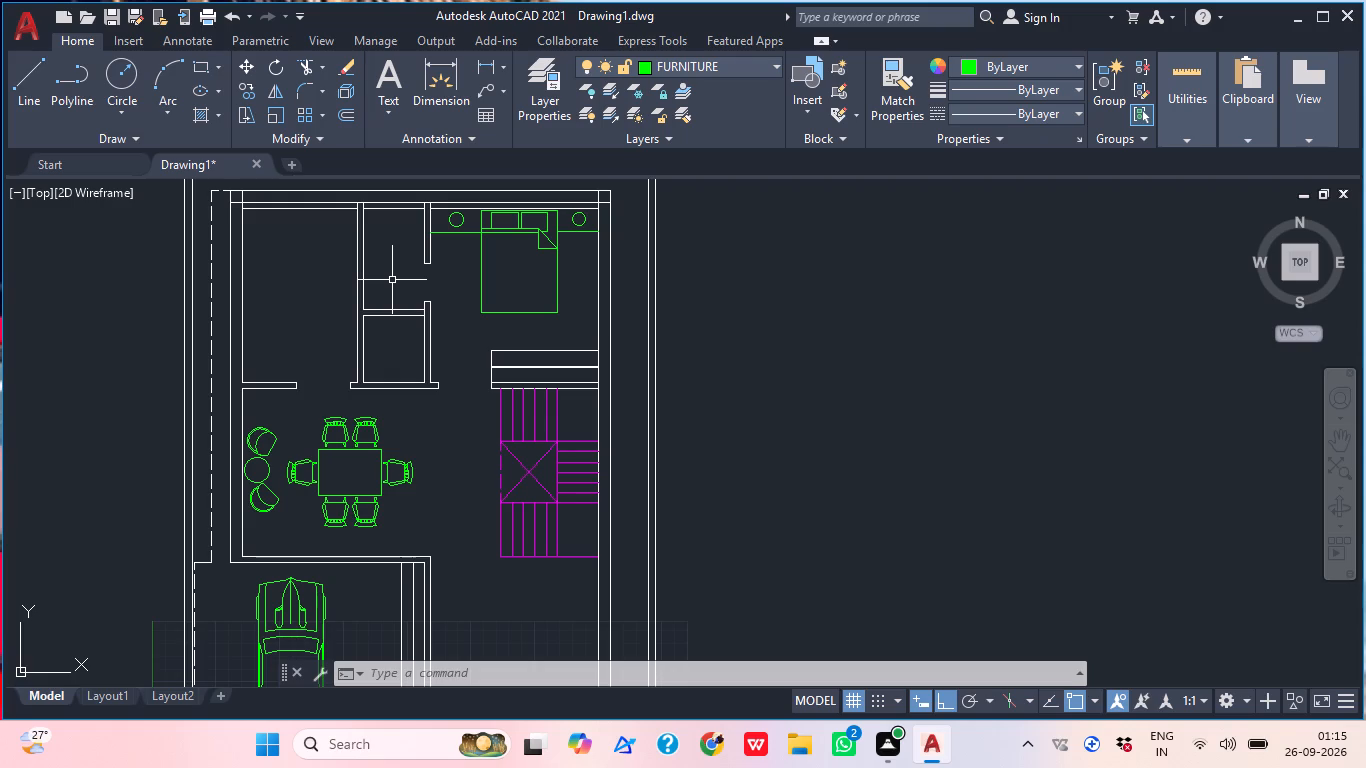
pyautogui.moveTo(399, 329); pyautogui.dragTo(402, 371, button='middle')
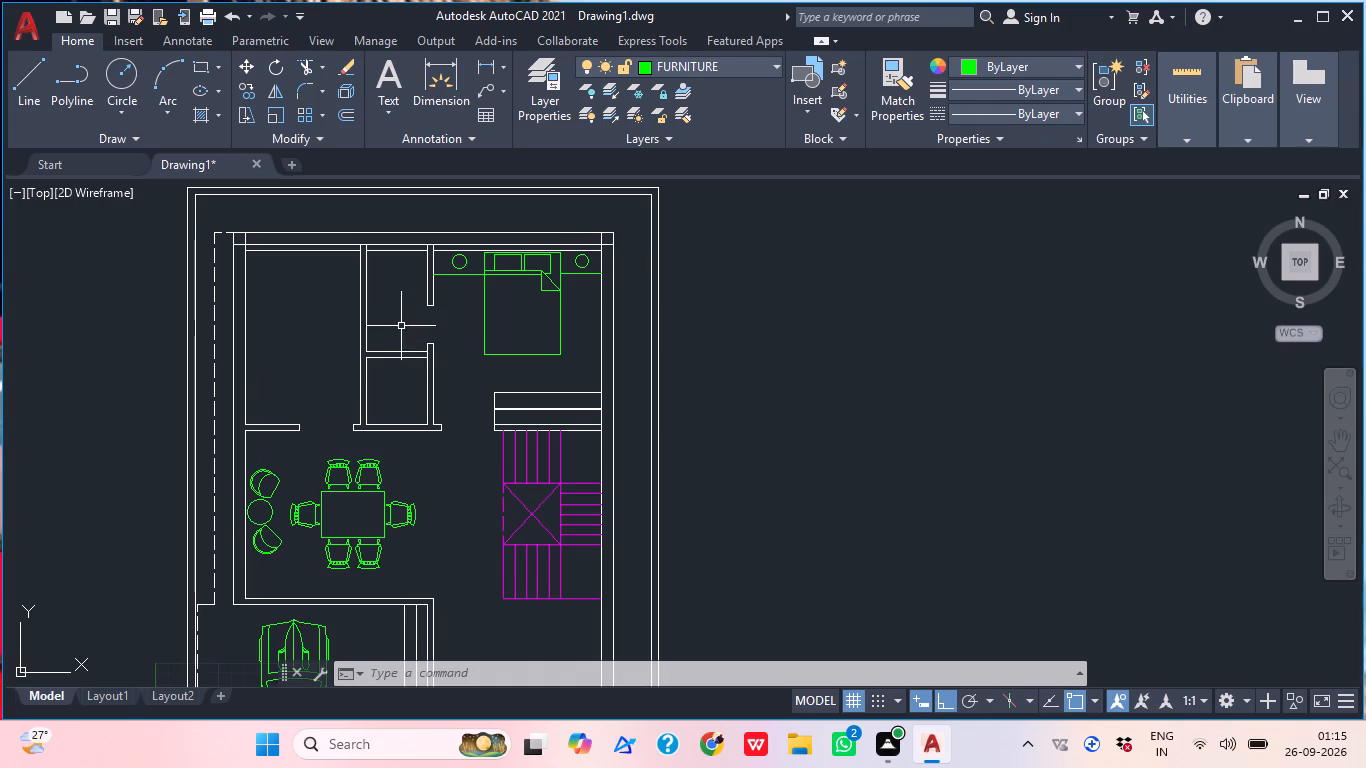
pyautogui.moveTo(385, 328); pyautogui.dragTo(366, 359, button='middle')
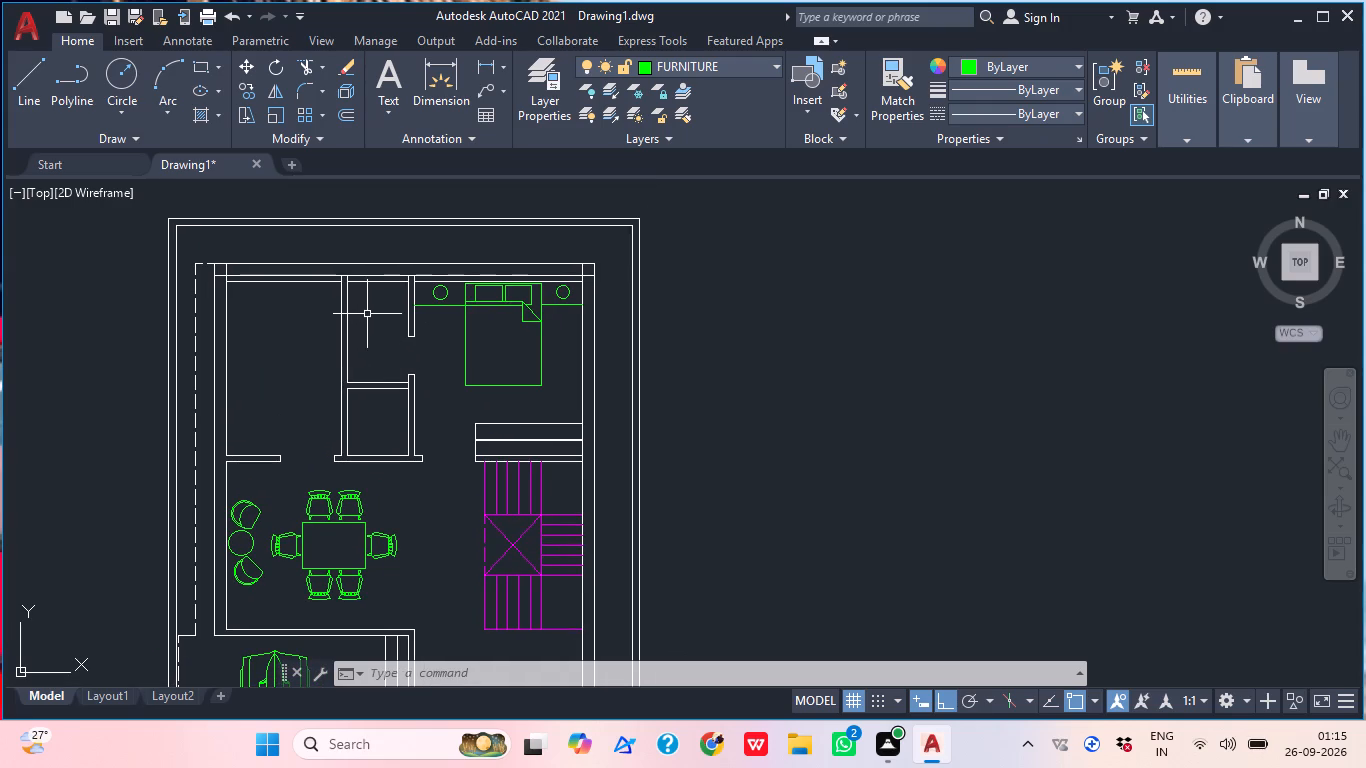
pyautogui.moveTo(368, 415); pyautogui.dragTo(372, 386, button='middle')
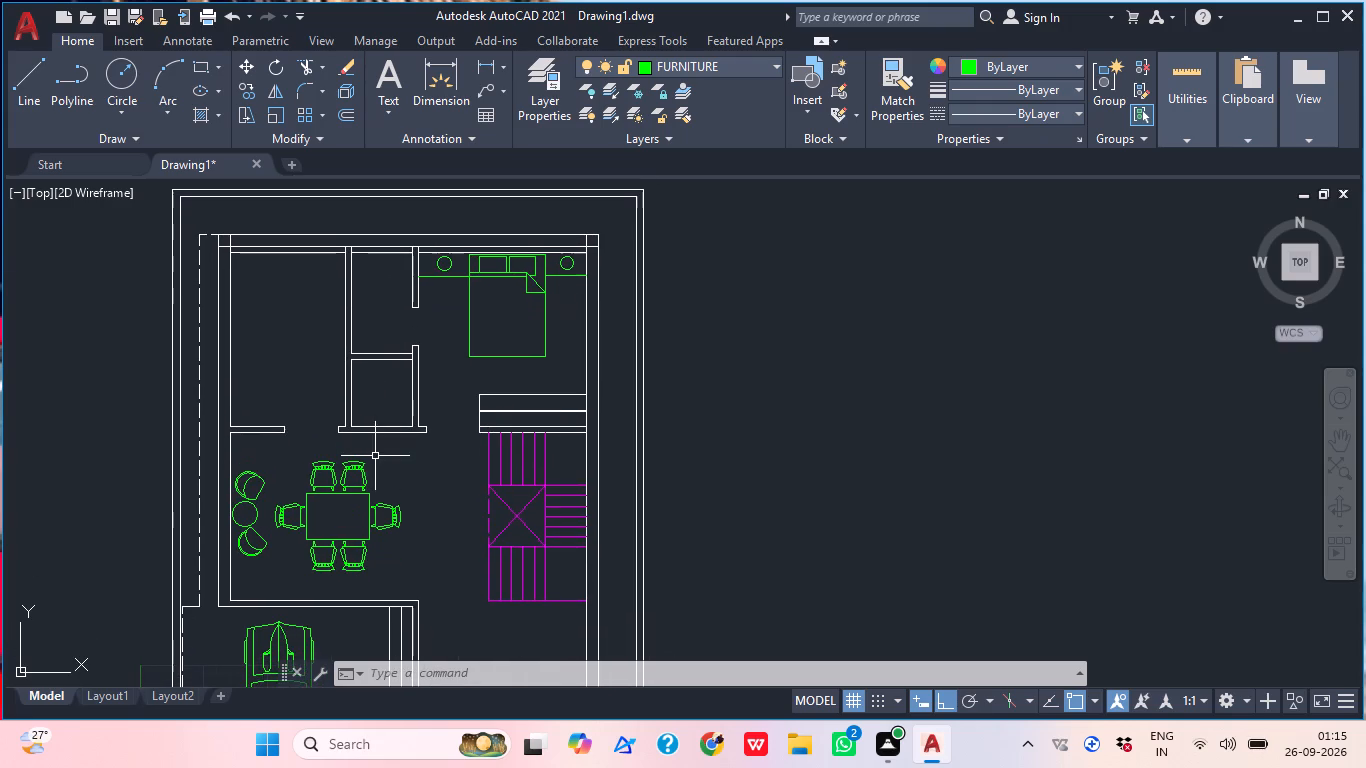
pyautogui.moveTo(376, 461); pyautogui.dragTo(372, 438, button='middle')
pyautogui.middleClick(305, 502)
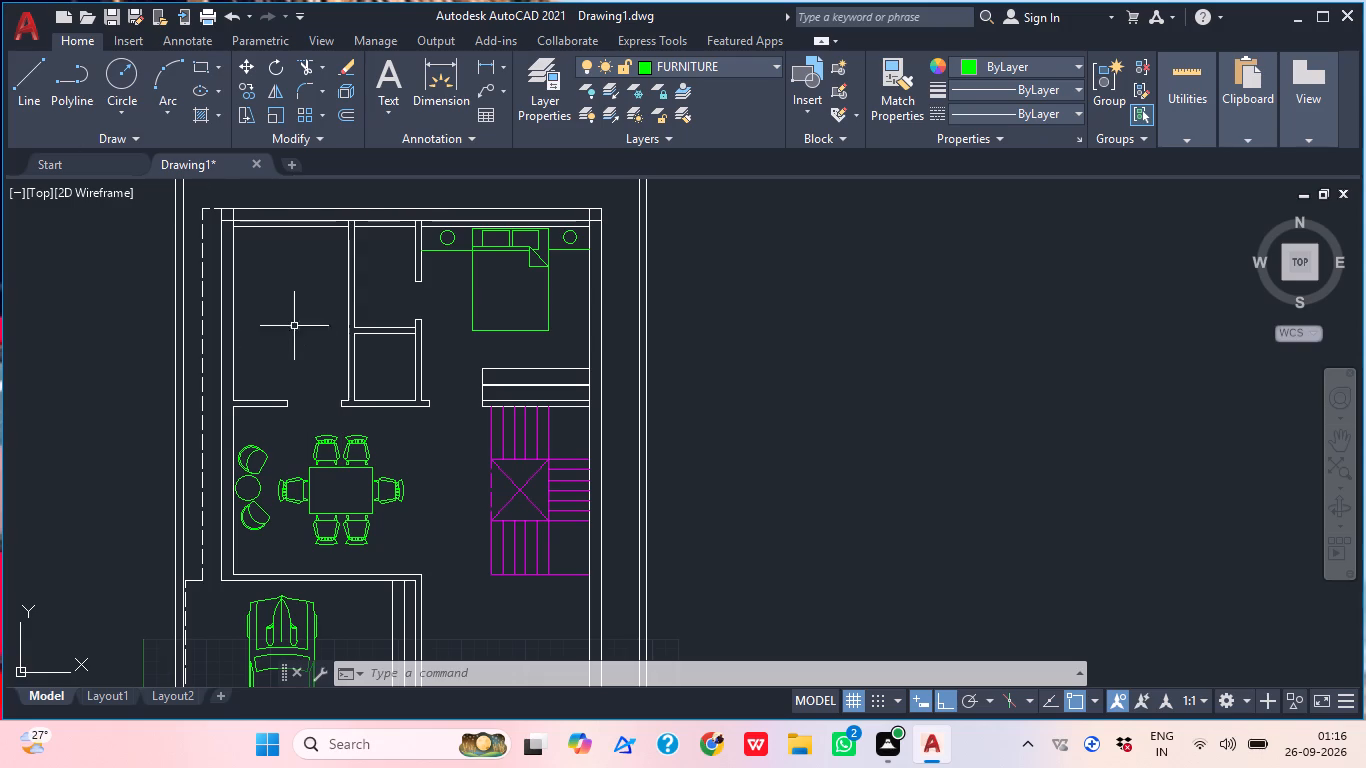
pyautogui.middleClick(305, 362)
pyautogui.middleClick(313, 396)
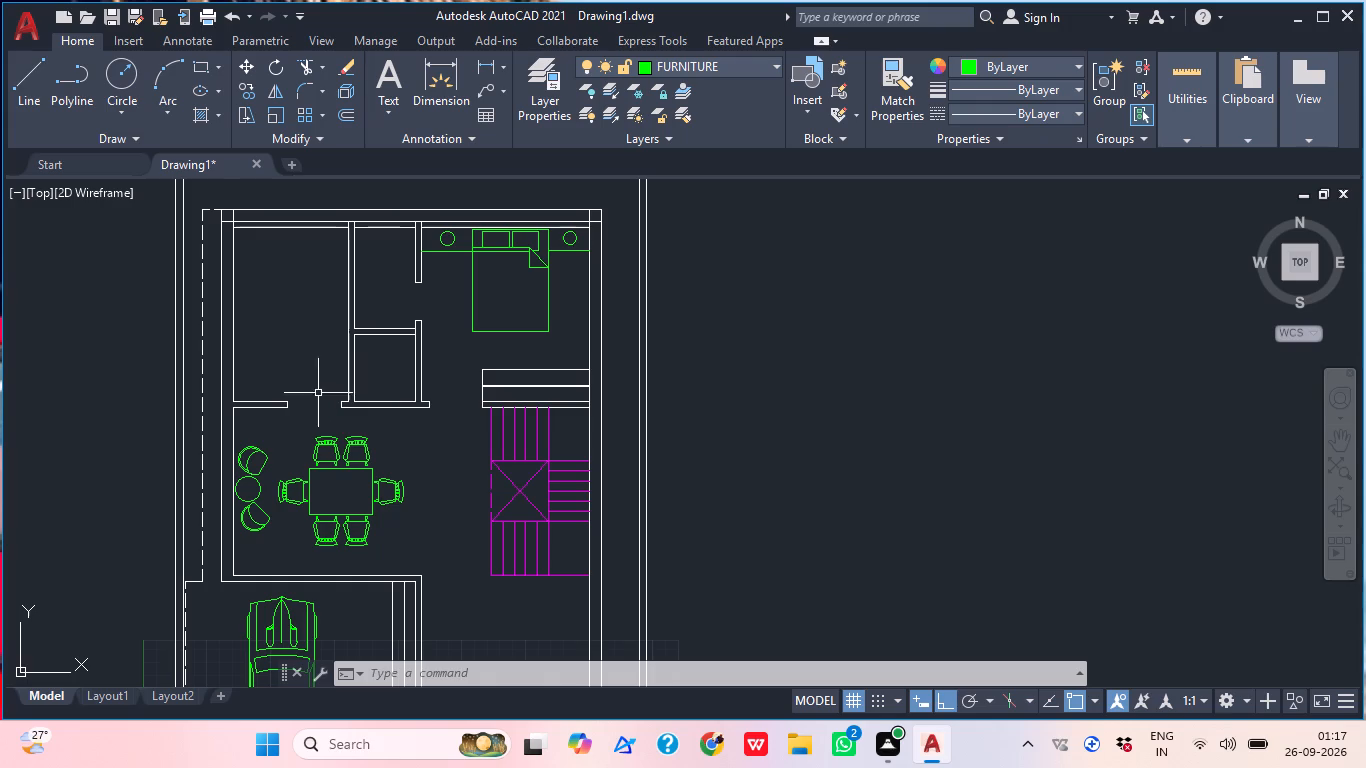
pyautogui.moveTo(414, 431); pyautogui.dragTo(428, 409, button='middle')
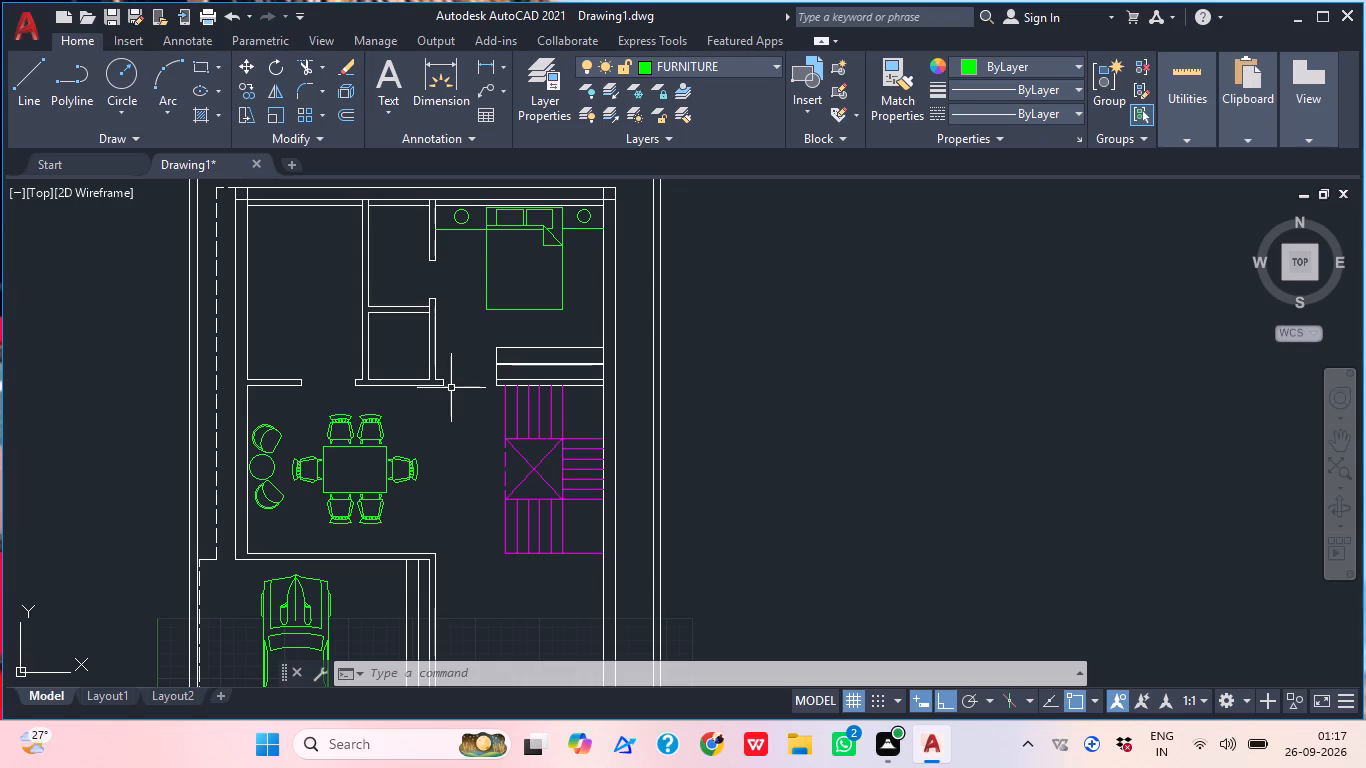
pyautogui.moveTo(429, 445); pyautogui.dragTo(433, 437, button='middle')
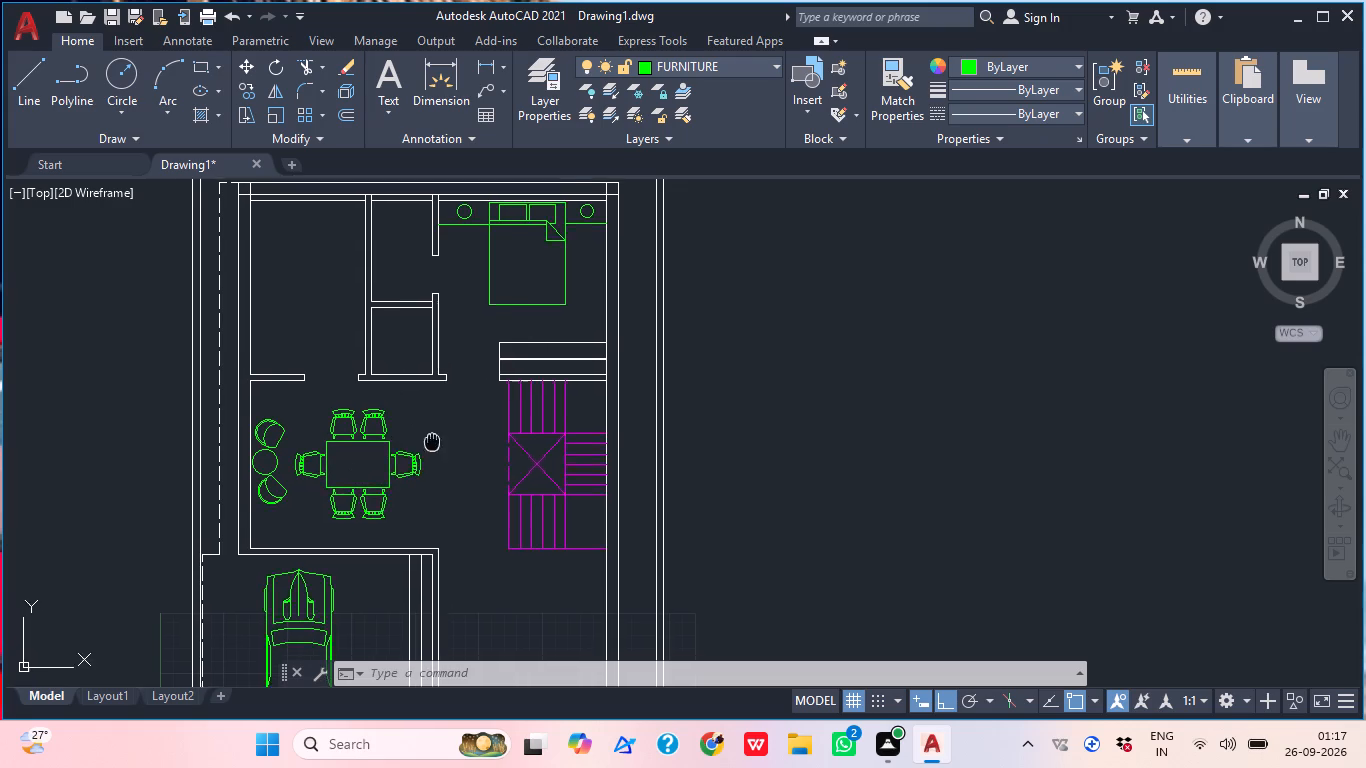
pyautogui.moveTo(433, 437); pyautogui.dragTo(445, 400, button='middle')
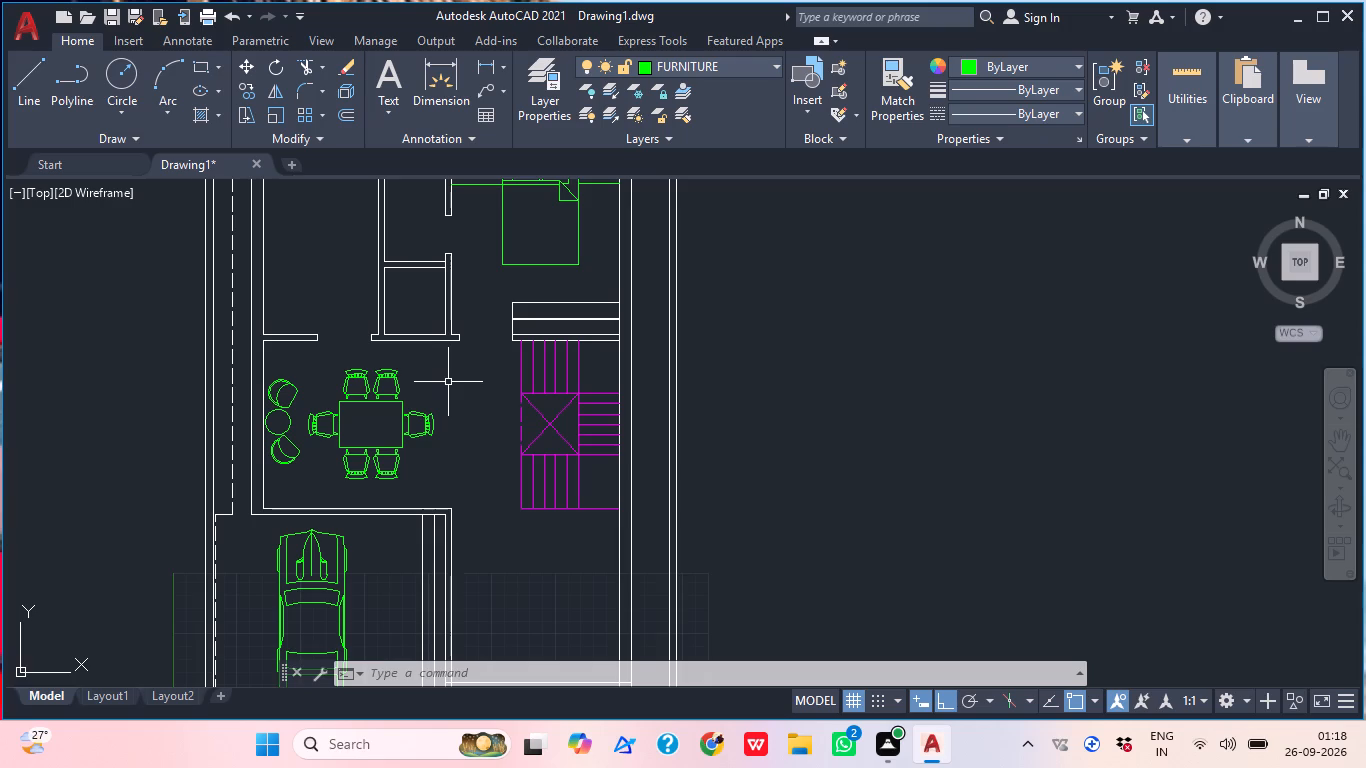
pyautogui.moveTo(441, 499); pyautogui.dragTo(441, 372, button='middle')
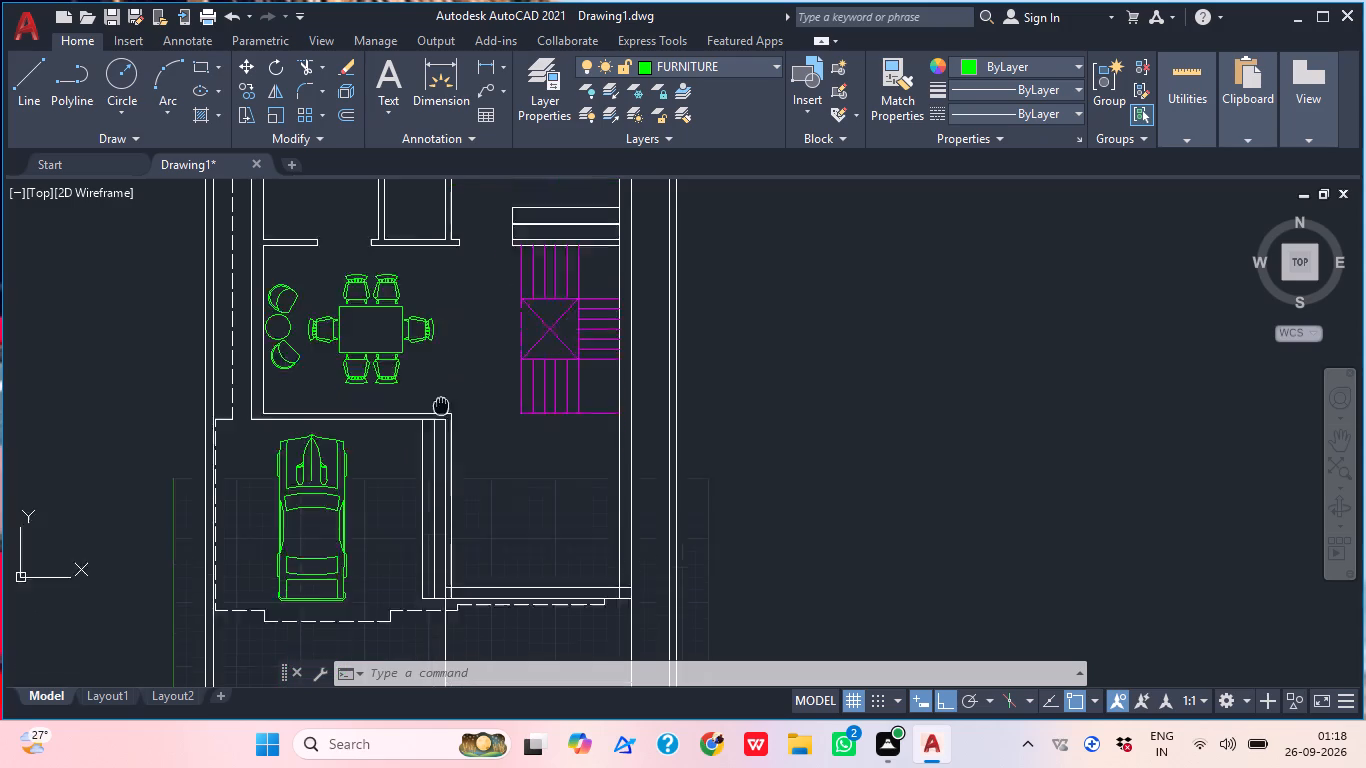
pyautogui.moveTo(441, 372); pyautogui.dragTo(441, 355, button='middle')
pyautogui.moveTo(383, 453); pyautogui.dragTo(407, 455, button='middle')
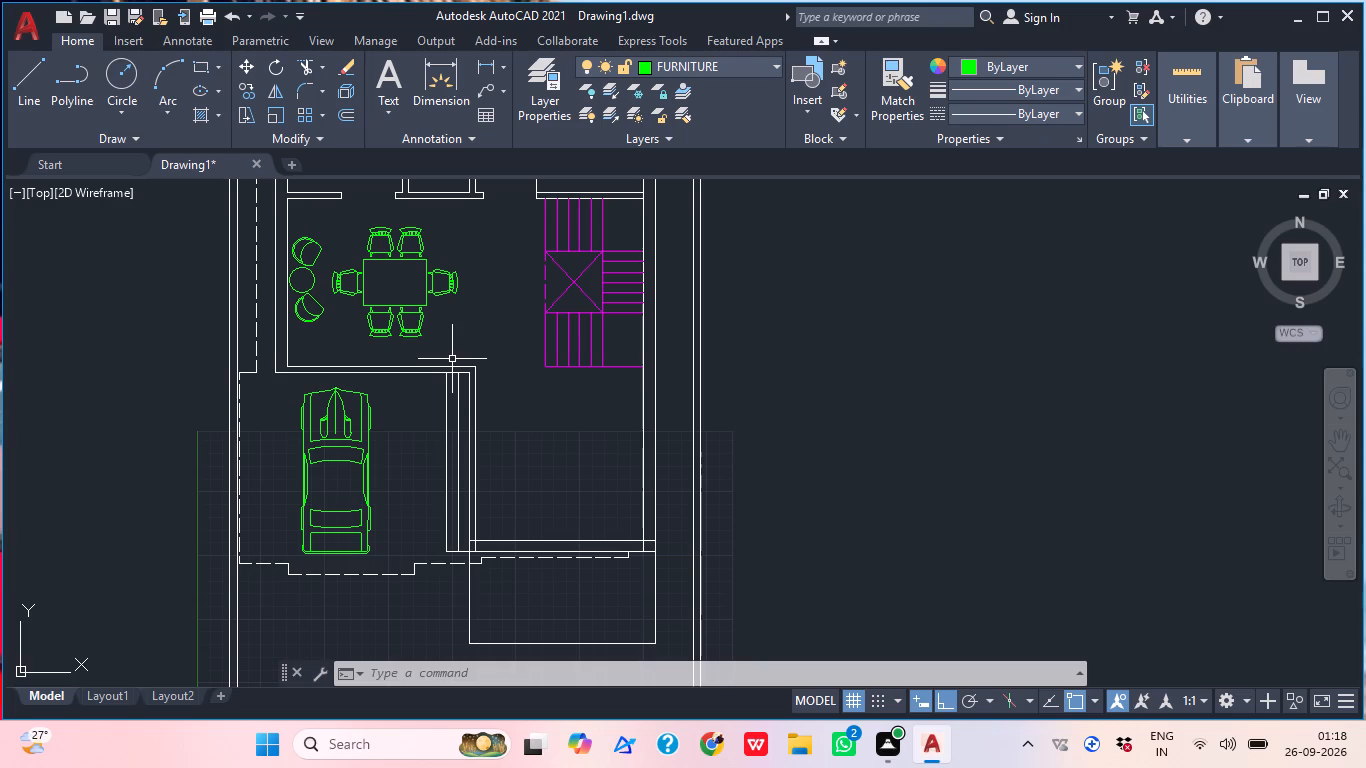
pyautogui.moveTo(293, 418); pyautogui.dragTo(296, 434, button='middle')
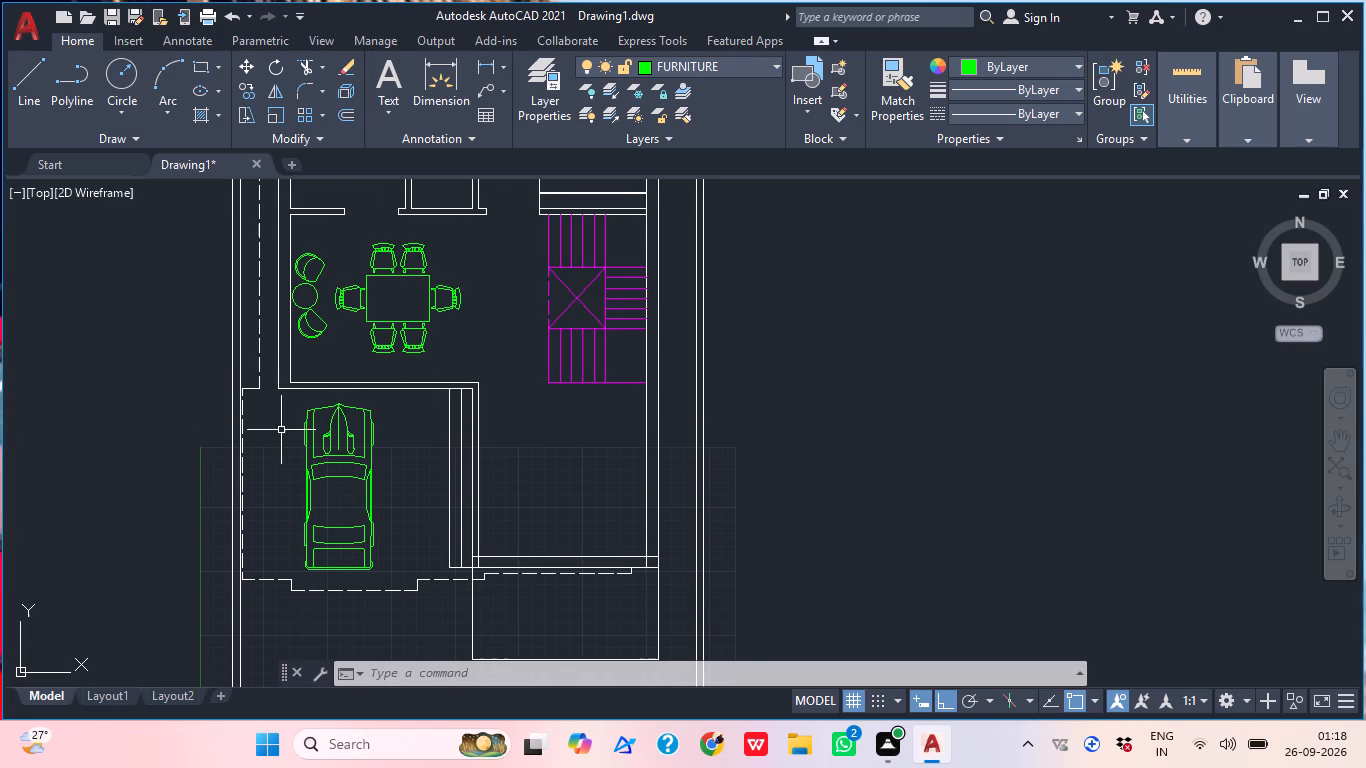
# Examine the wall corner above the car, the curved-chair seating group and the dining set up close.
pyautogui.scroll(4, 253, 381)
pyautogui.moveTo(248, 423); pyautogui.dragTo(240, 456, button='middle')
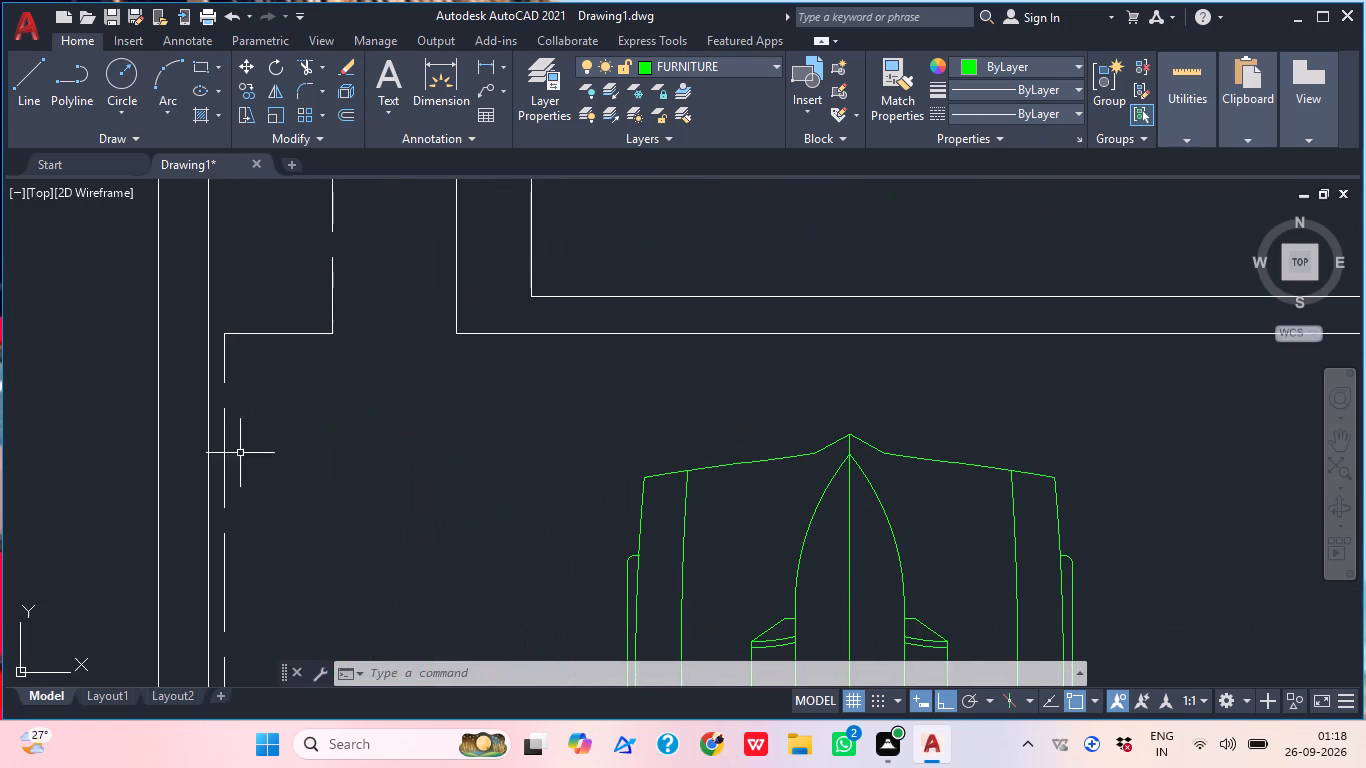
pyautogui.moveTo(266, 406); pyautogui.dragTo(235, 492, button='middle')
pyautogui.moveTo(311, 453); pyautogui.dragTo(290, 503, button='middle')
pyautogui.scroll(-1, 312, 426)
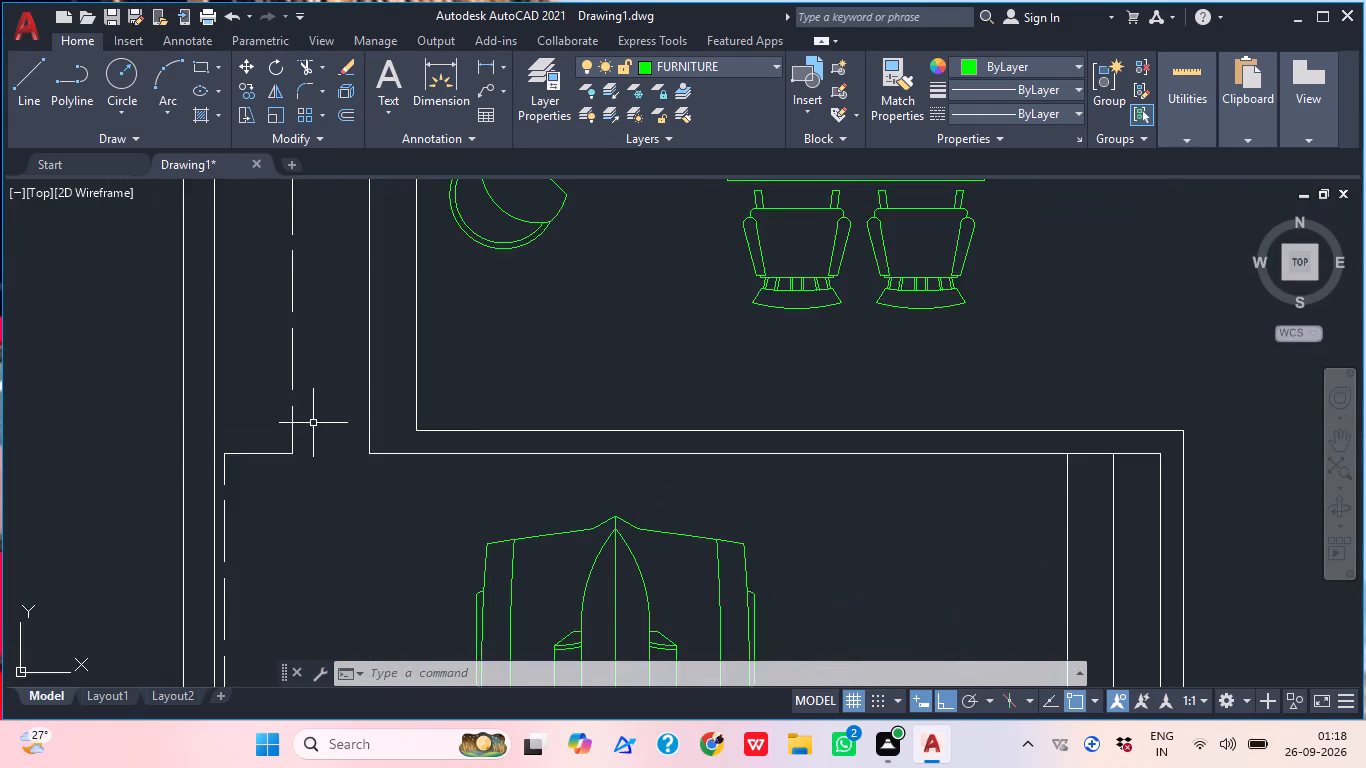
pyautogui.moveTo(300, 460); pyautogui.dragTo(272, 521, button='middle')
pyautogui.scroll(-1, 306, 437)
pyautogui.moveTo(384, 412); pyautogui.dragTo(344, 441, button='middle')
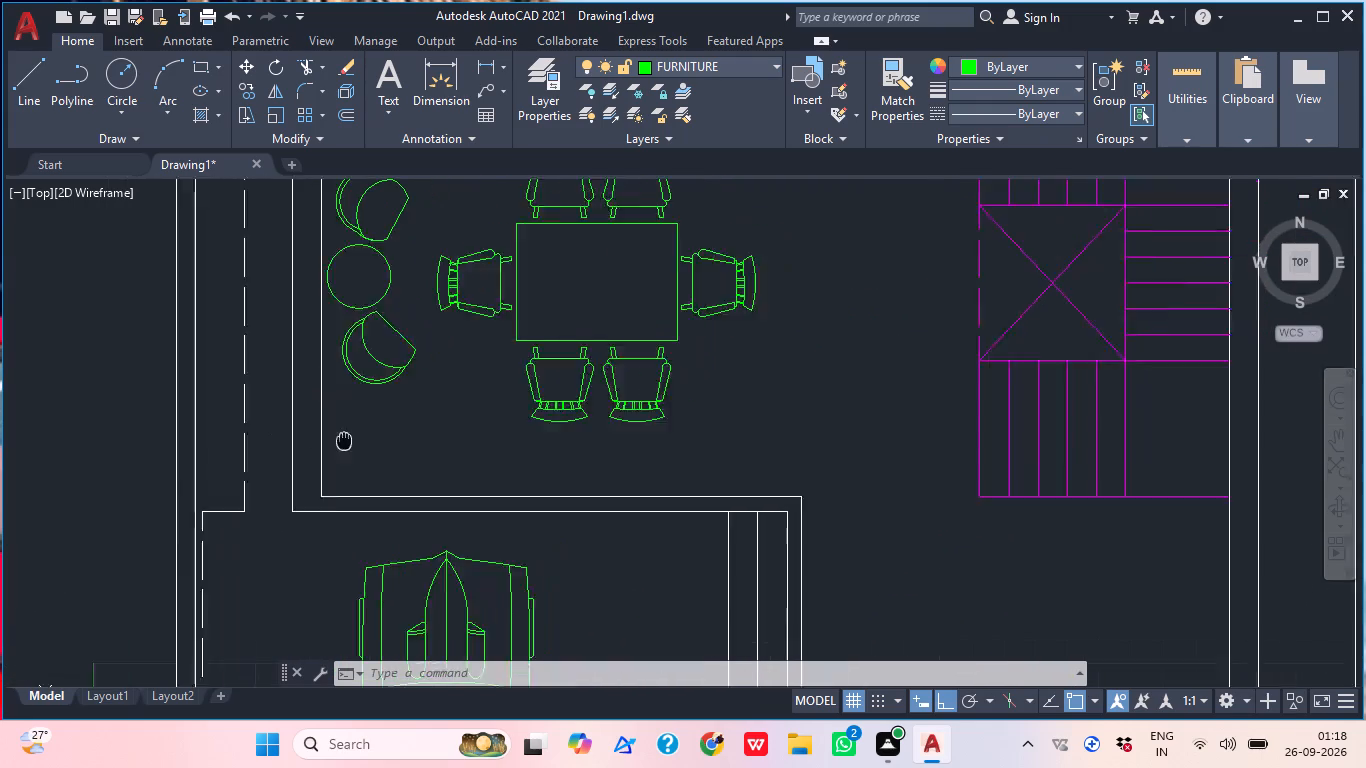
pyautogui.moveTo(344, 441); pyautogui.dragTo(311, 451, button='middle')
pyautogui.moveTo(360, 412); pyautogui.dragTo(316, 485, button='middle')
pyautogui.scroll(1, 329, 361)
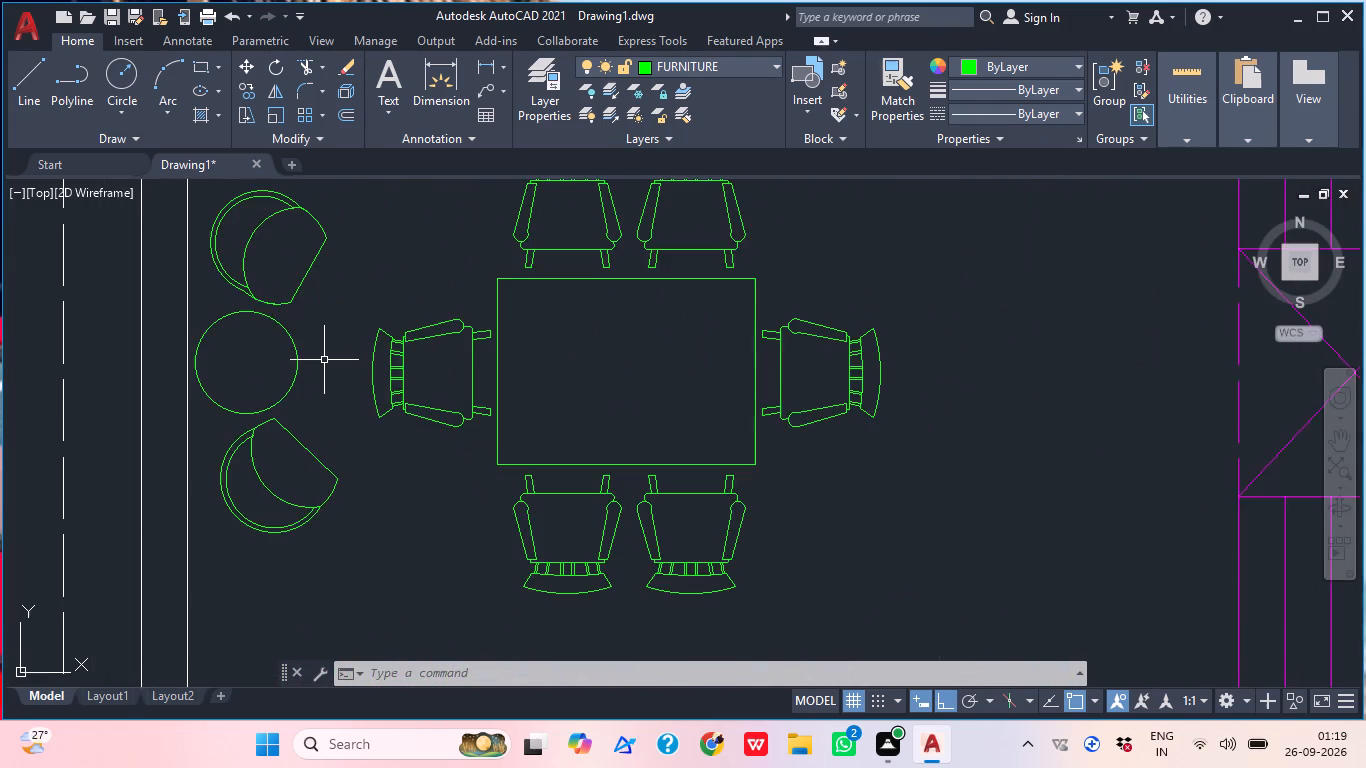
pyautogui.moveTo(318, 387); pyautogui.dragTo(311, 442, button='middle')
pyautogui.moveTo(289, 492); pyautogui.dragTo(300, 455, button='middle')
pyautogui.scroll(1, 272, 475)
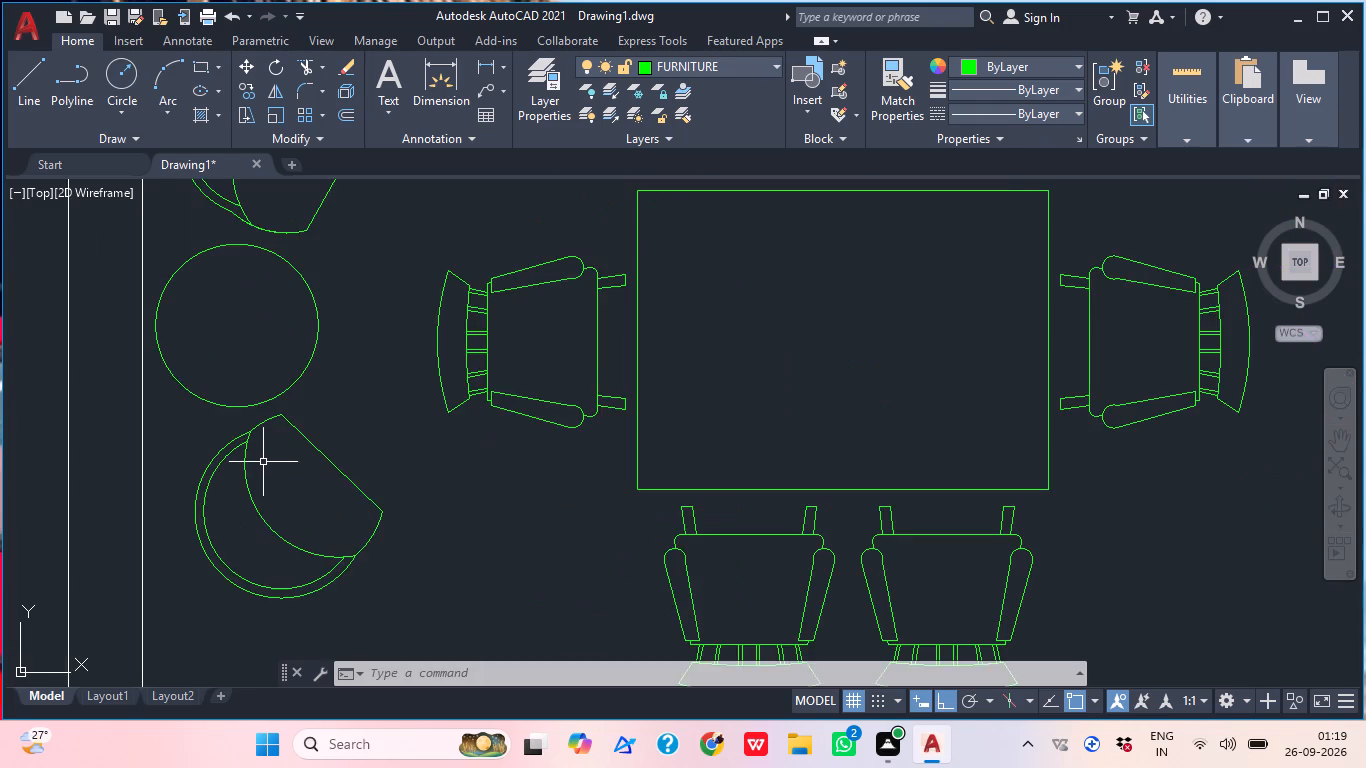
pyautogui.scroll(1, 262, 461)
pyautogui.scroll(-1, 298, 430)
pyautogui.moveTo(284, 476); pyautogui.dragTo(249, 556, button='middle')
pyautogui.moveTo(278, 423); pyautogui.dragTo(261, 523, button='middle')
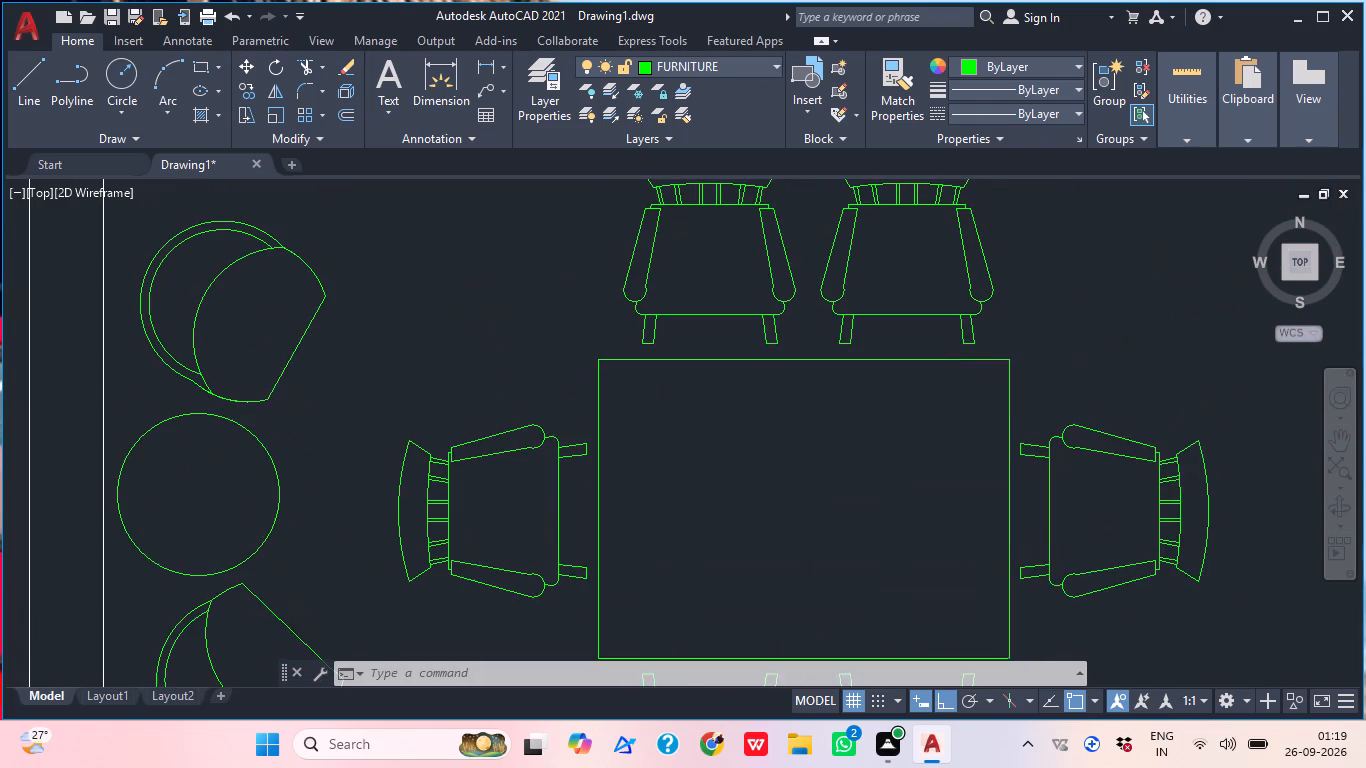
pyautogui.moveTo(256, 461); pyautogui.dragTo(260, 520, button='middle')
pyautogui.moveTo(201, 346); pyautogui.dragTo(184, 423, button='middle')
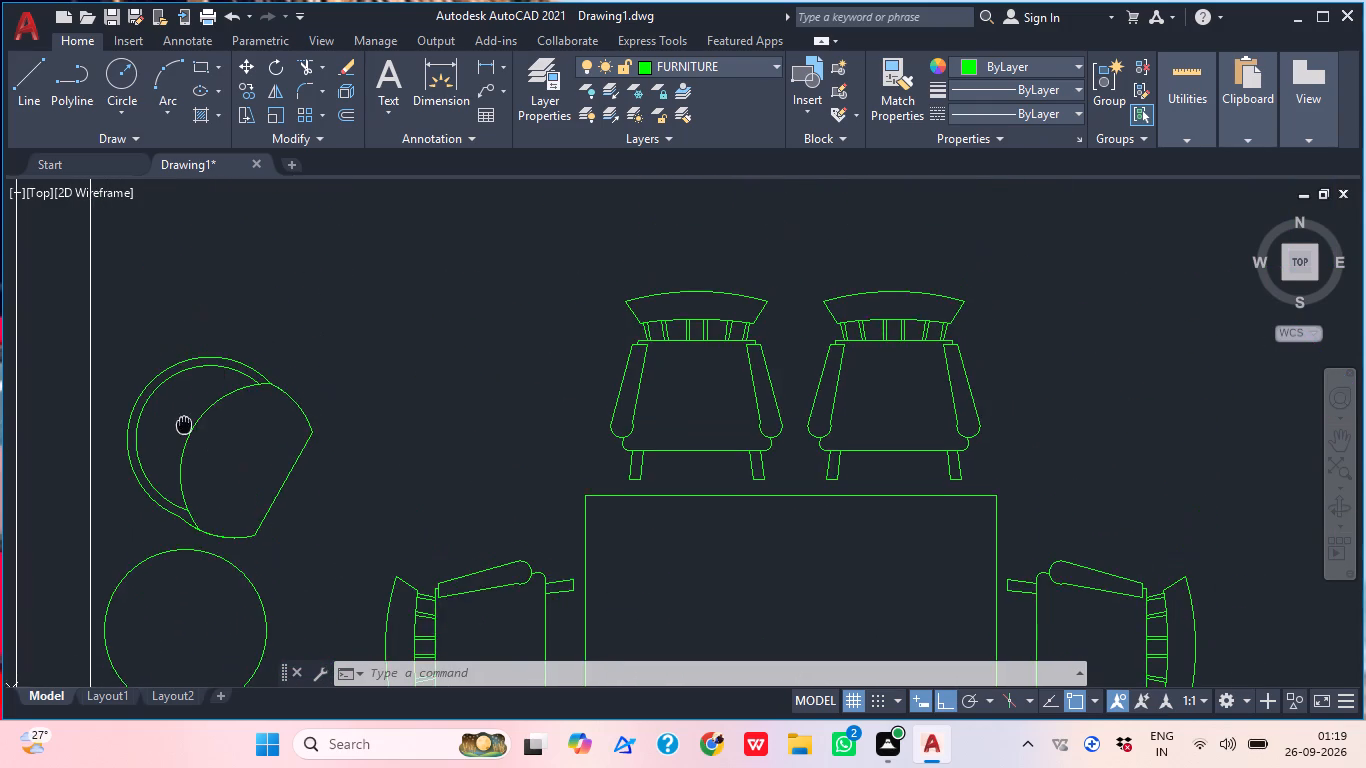
pyautogui.moveTo(184, 423); pyautogui.dragTo(182, 424, button='middle')
pyautogui.scroll(2, 259, 328)
pyautogui.scroll(-2, 260, 288)
pyautogui.moveTo(189, 429); pyautogui.dragTo(240, 399, button='middle')
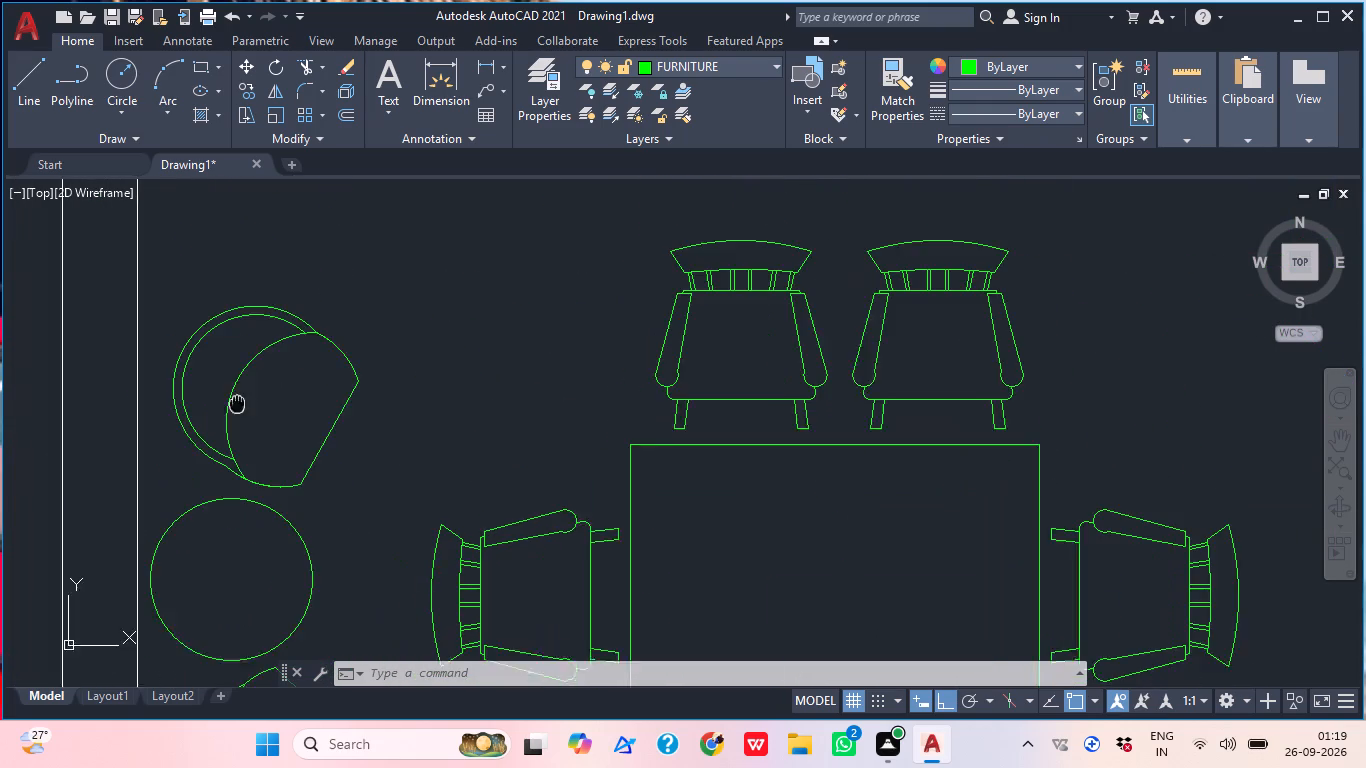
pyautogui.moveTo(240, 399); pyautogui.dragTo(251, 389, button='middle')
pyautogui.scroll(1, 258, 427)
pyautogui.scroll(-1, 292, 380)
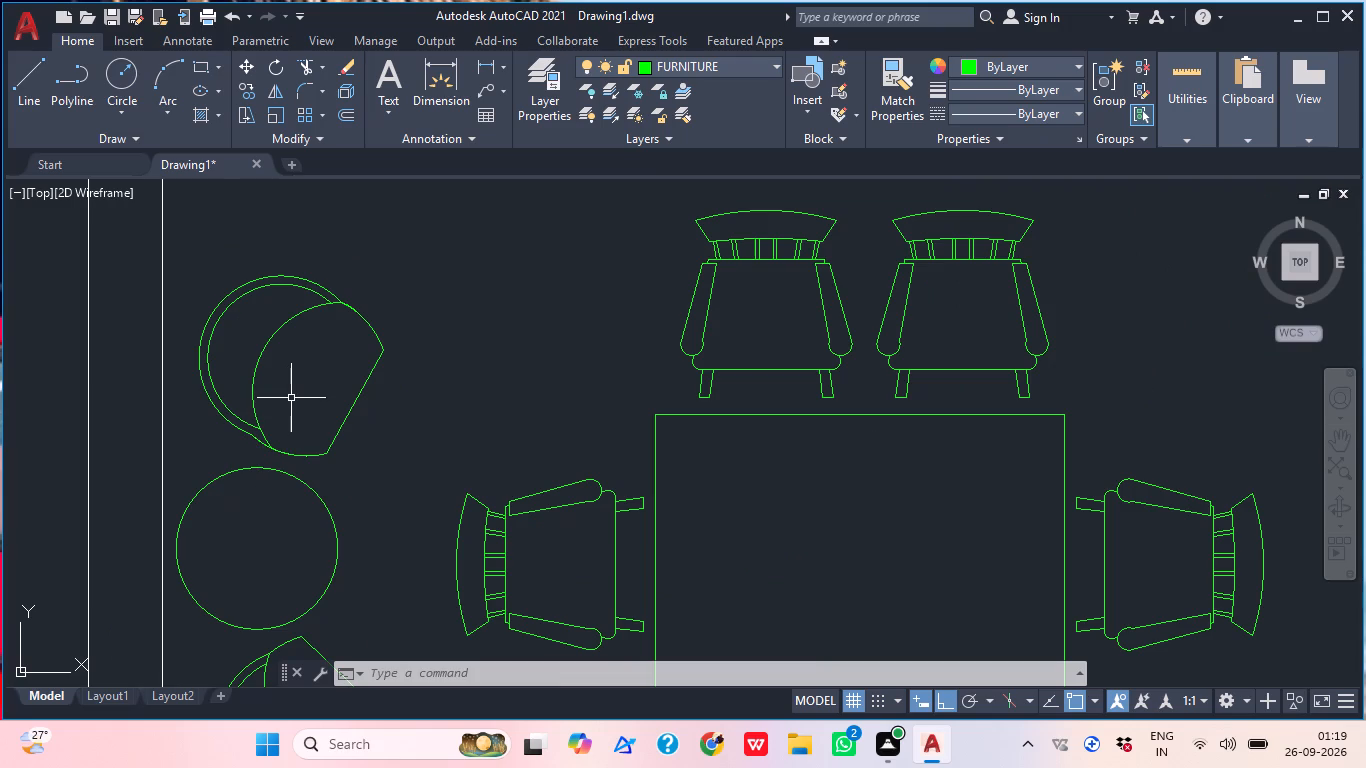
pyautogui.scroll(-2, 291, 398)
pyautogui.moveTo(400, 343); pyautogui.dragTo(315, 462, button='middle')
pyautogui.scroll(-1, 381, 378)
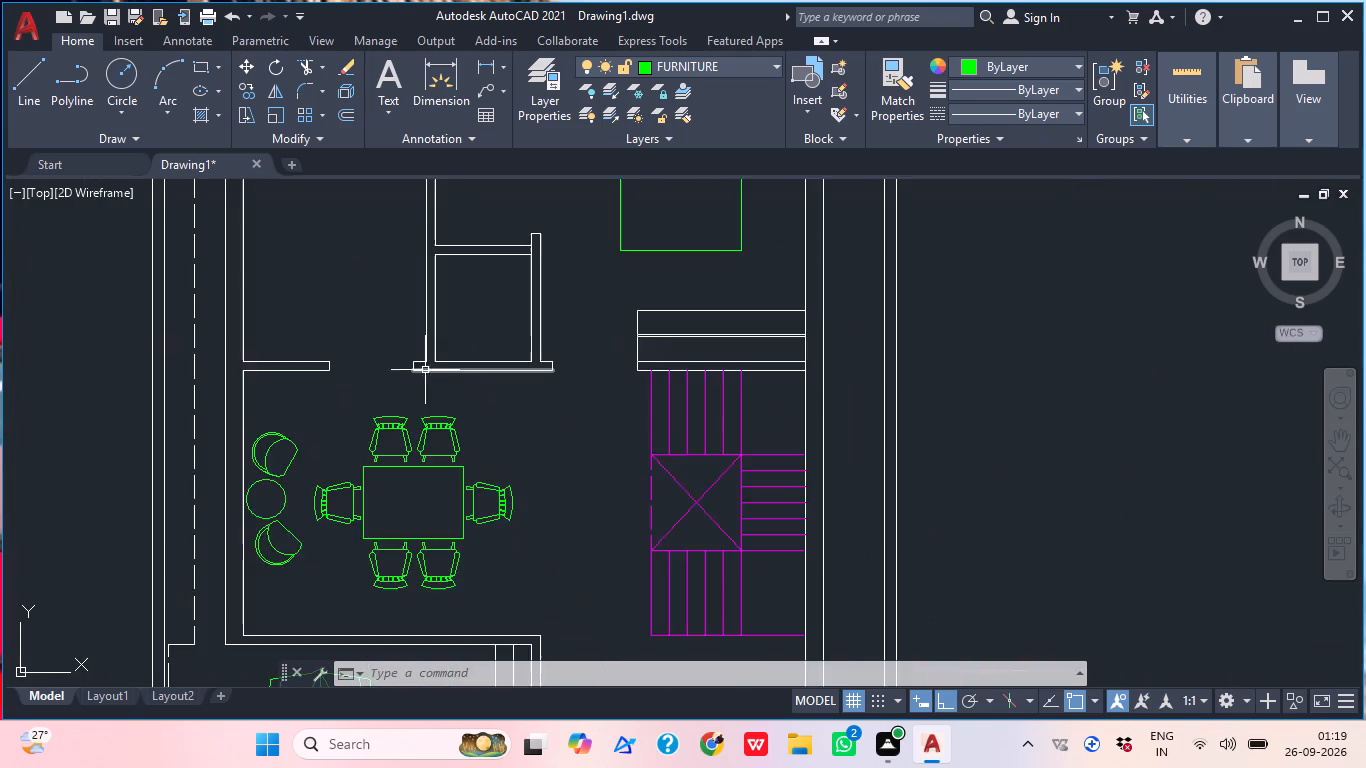
# Examine the plan's northern rooms and outer walls, ending at the bed and its west bedside table.
pyautogui.moveTo(429, 387); pyautogui.dragTo(282, 549, button='middle')
pyautogui.scroll(-2, 375, 408)
pyautogui.moveTo(375, 419); pyautogui.dragTo(377, 450, button='middle')
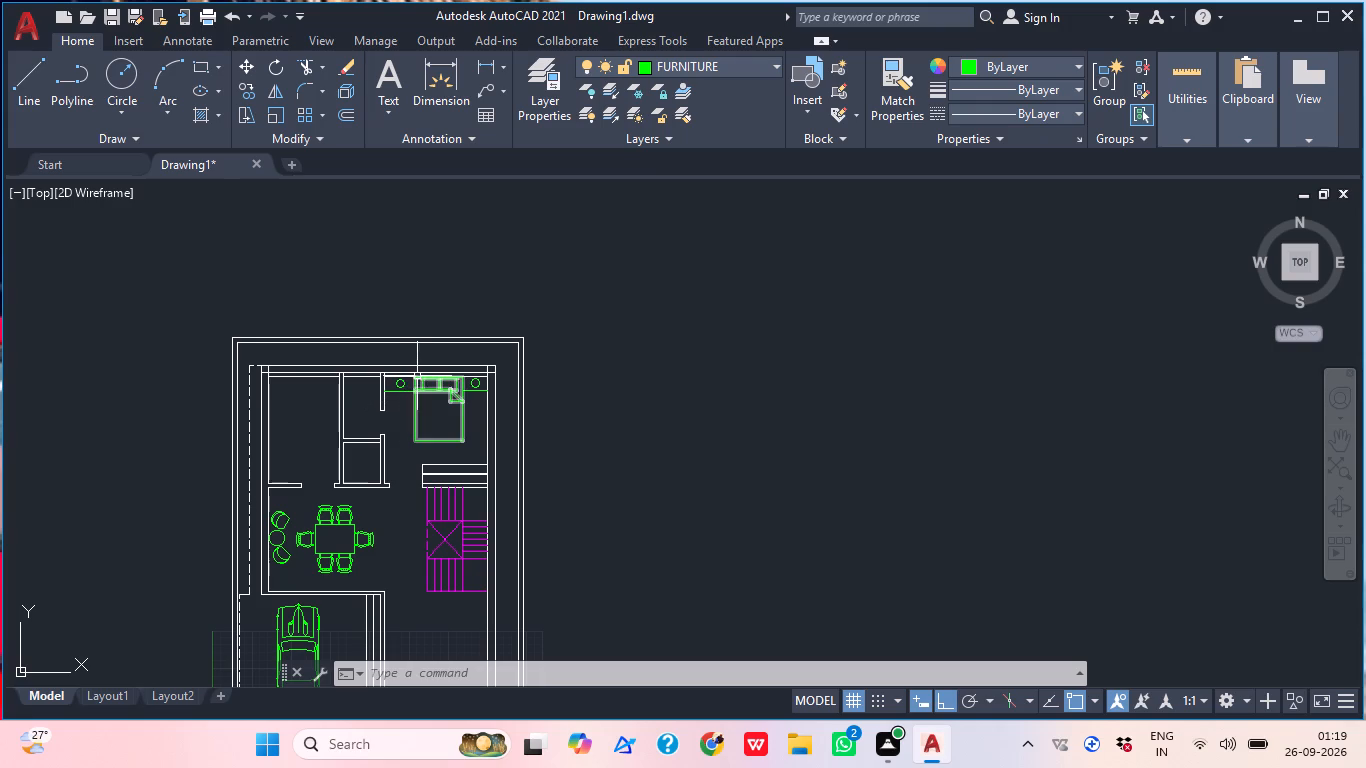
pyautogui.moveTo(329, 403); pyautogui.dragTo(376, 377, button='middle')
pyautogui.moveTo(320, 371); pyautogui.dragTo(292, 330, button='middle')
pyautogui.scroll(1, 292, 330)
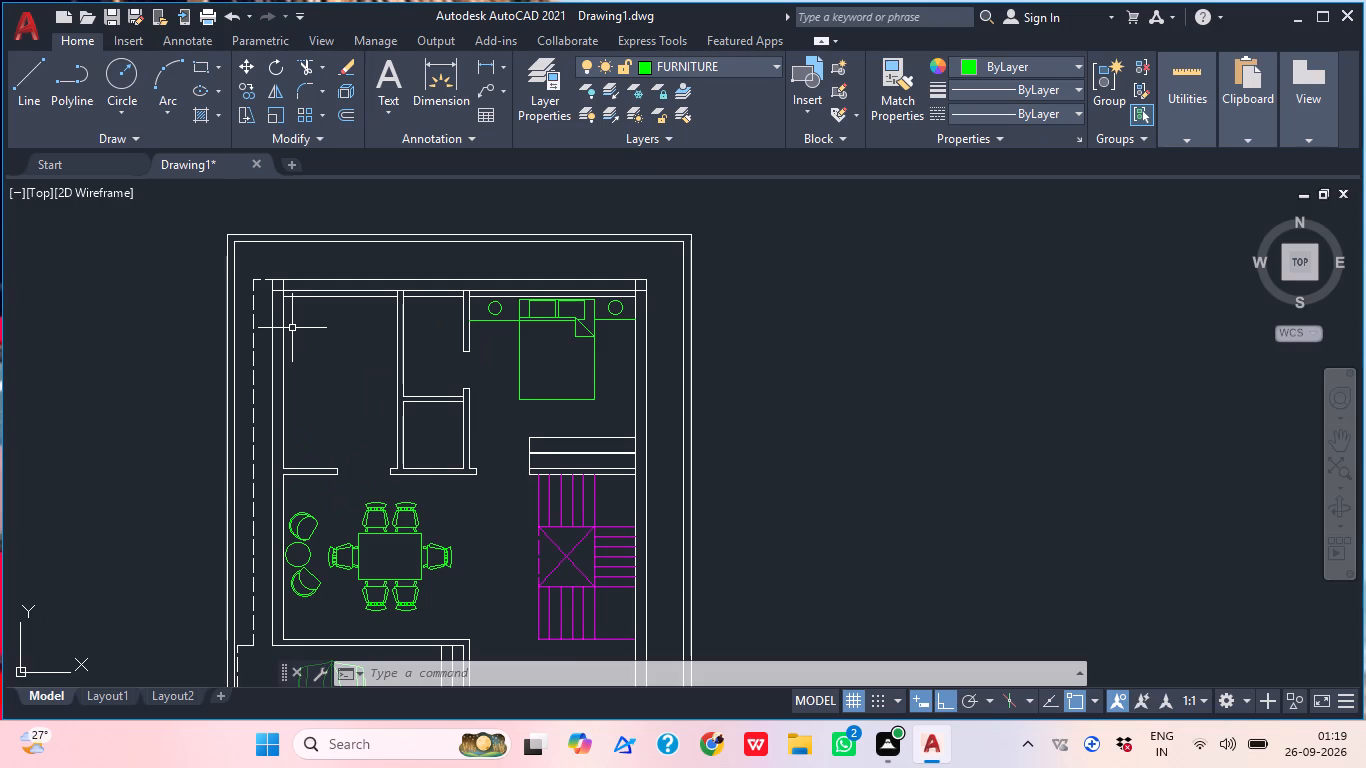
pyautogui.moveTo(305, 339); pyautogui.dragTo(286, 394, button='middle')
pyautogui.moveTo(284, 394); pyautogui.dragTo(313, 382, button='middle')
pyautogui.scroll(2, 274, 350)
pyautogui.moveTo(279, 339); pyautogui.dragTo(264, 398, button='middle')
pyautogui.scroll(2, 277, 333)
pyautogui.moveTo(248, 359); pyautogui.dragTo(206, 428, button='middle')
pyautogui.scroll(-2, 241, 346)
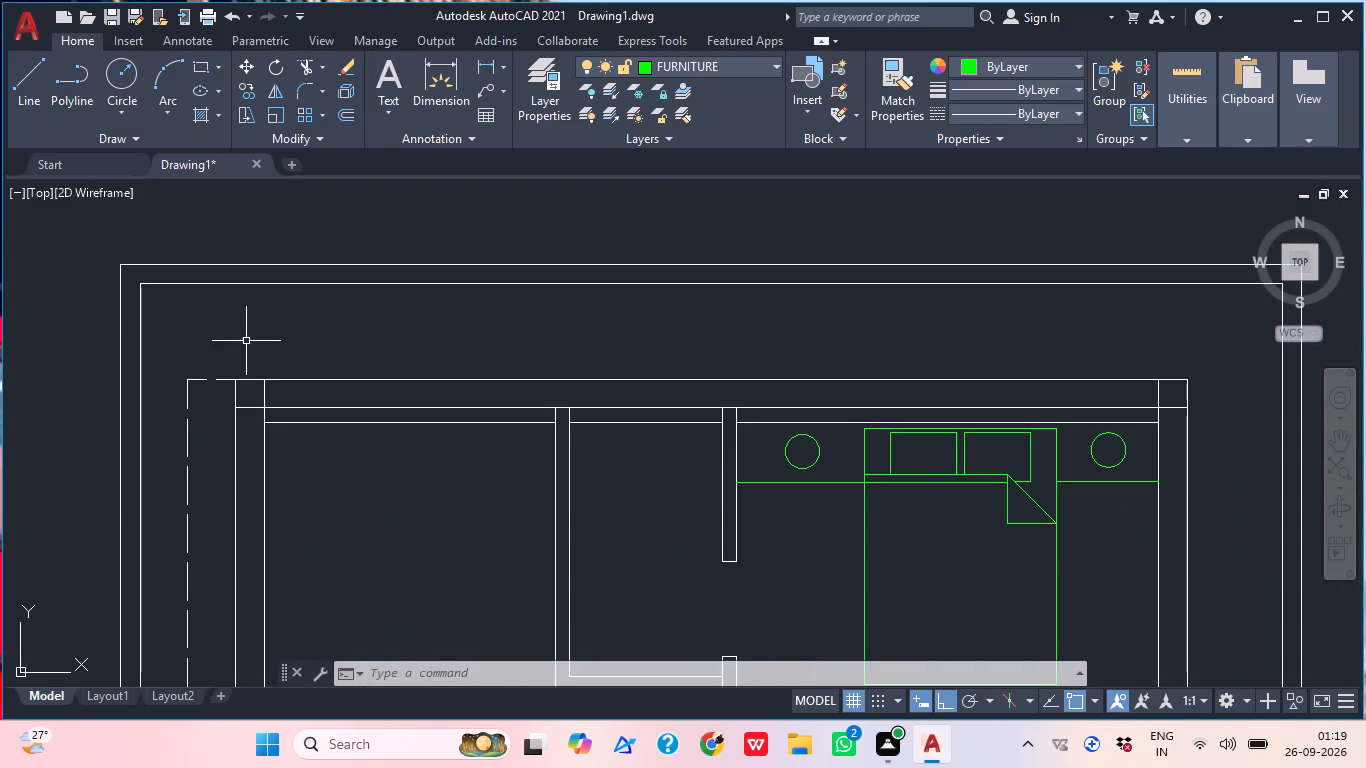
pyautogui.moveTo(240, 377); pyautogui.dragTo(233, 399, button='middle')
pyautogui.scroll(-3, 276, 337)
pyautogui.scroll(3, 292, 384)
pyautogui.moveTo(274, 377); pyautogui.dragTo(271, 414, button='middle')
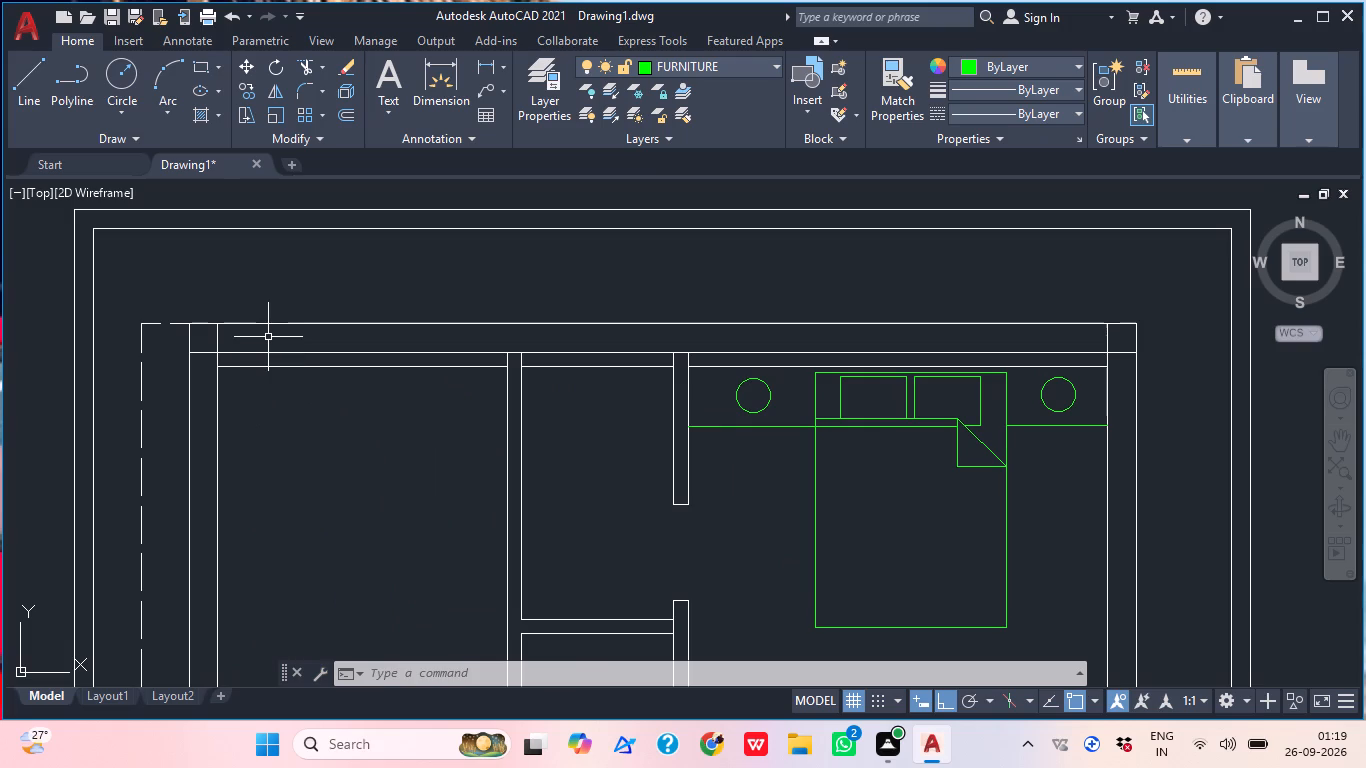
pyautogui.moveTo(124, 428); pyautogui.dragTo(135, 436, button='middle')
pyautogui.moveTo(143, 440); pyautogui.dragTo(159, 440, button='middle')
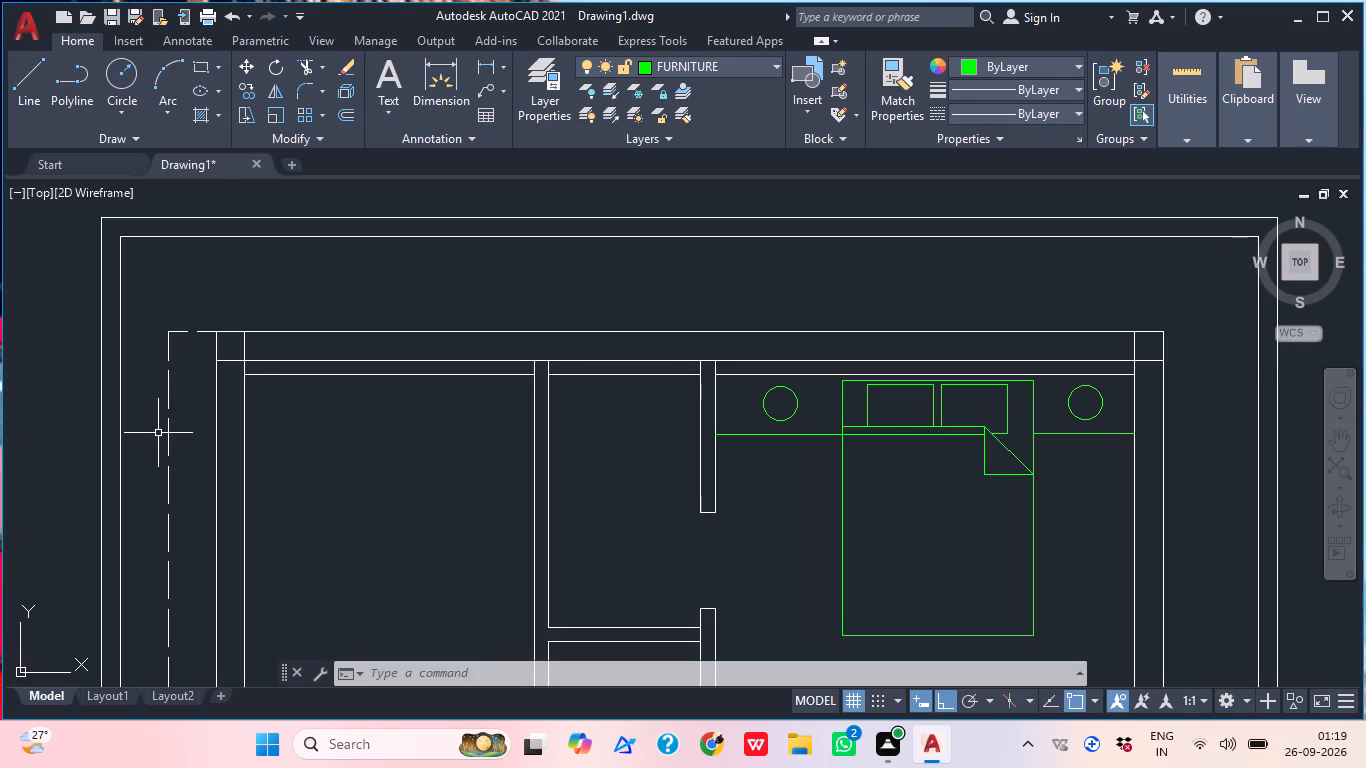
pyautogui.moveTo(240, 425); pyautogui.dragTo(213, 393, button='middle')
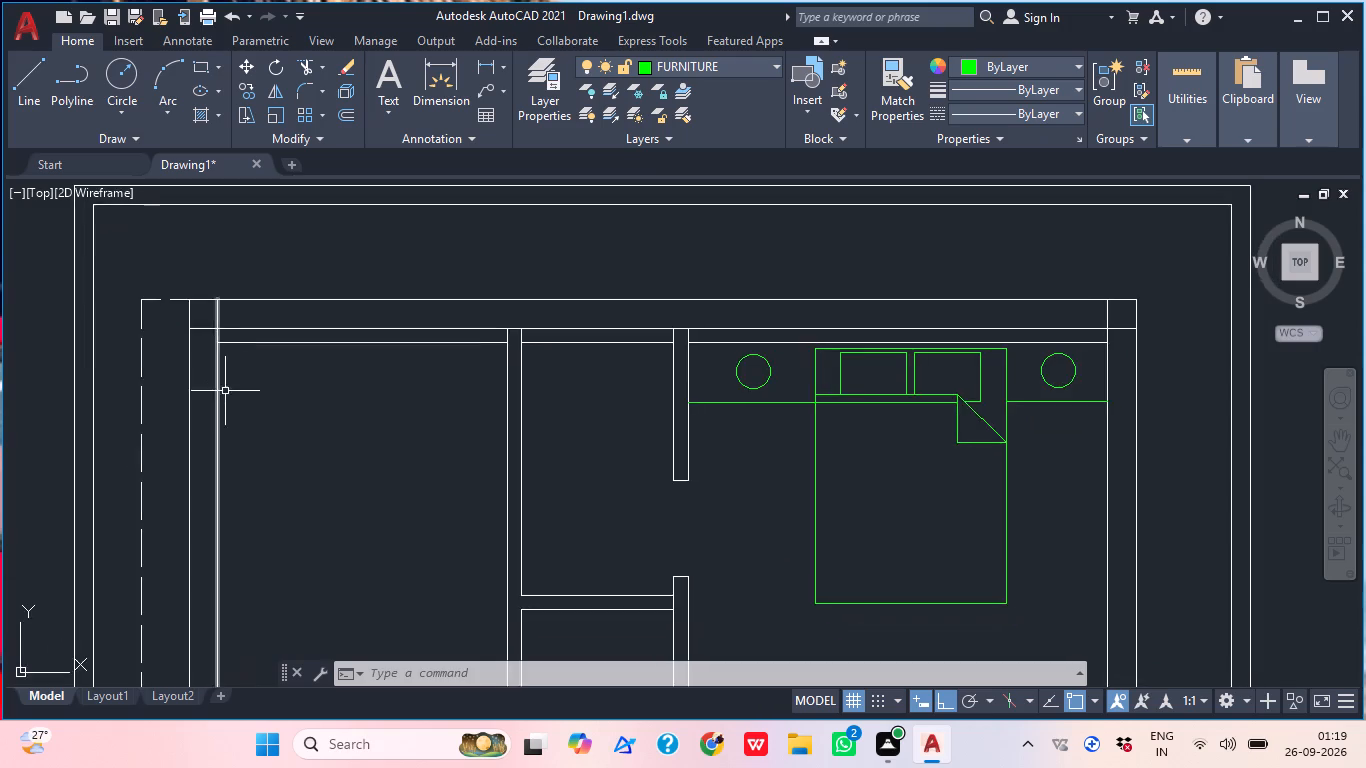
pyautogui.moveTo(241, 389); pyautogui.dragTo(150, 486, button='middle')
pyautogui.moveTo(247, 465); pyautogui.dragTo(218, 447, button='middle')
pyautogui.moveTo(286, 476); pyautogui.dragTo(296, 461, button='middle')
pyautogui.moveTo(319, 451); pyautogui.dragTo(296, 431, button='middle')
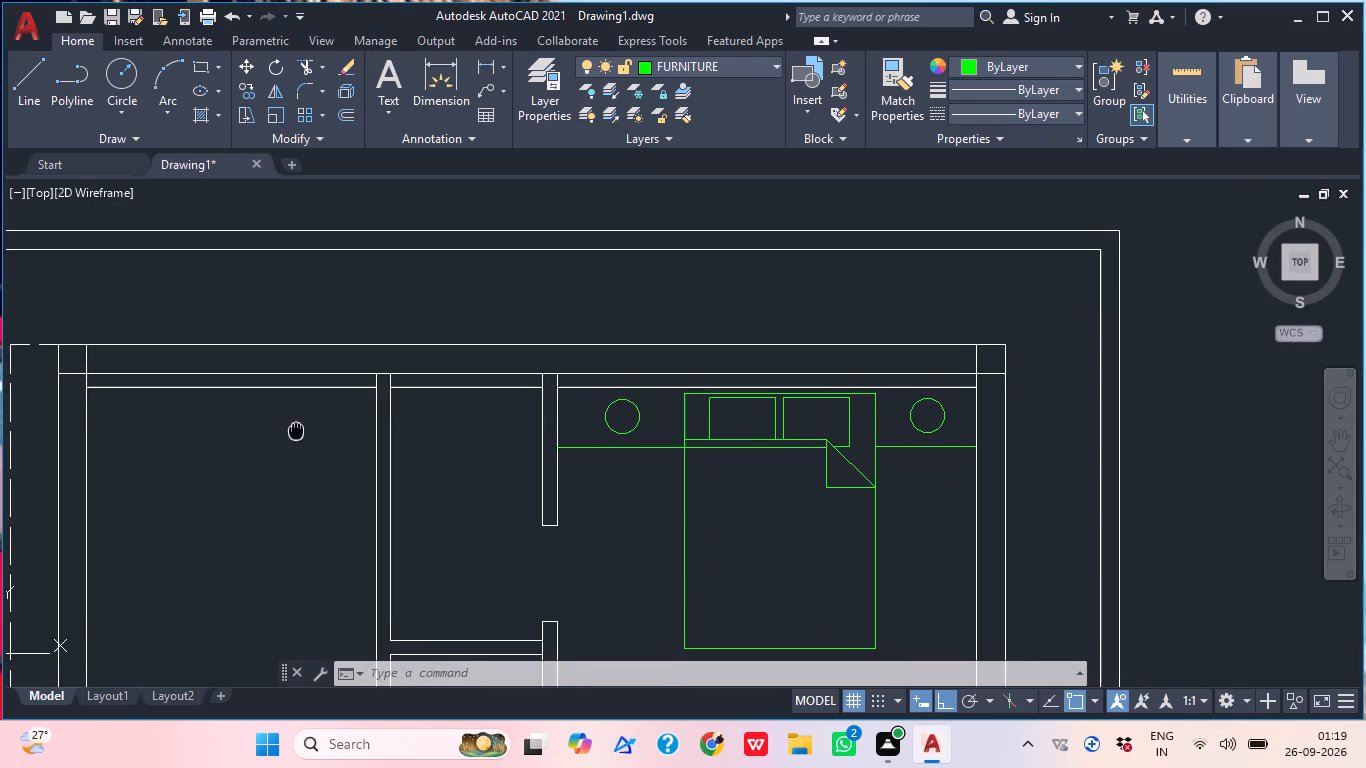
pyautogui.moveTo(296, 431); pyautogui.dragTo(289, 428, button='middle')
pyautogui.scroll(2, 520, 386)
pyautogui.moveTo(578, 419); pyautogui.dragTo(398, 390, button='middle')
pyautogui.scroll(2, 527, 415)
pyautogui.moveTo(512, 431); pyautogui.dragTo(396, 471, button='middle')
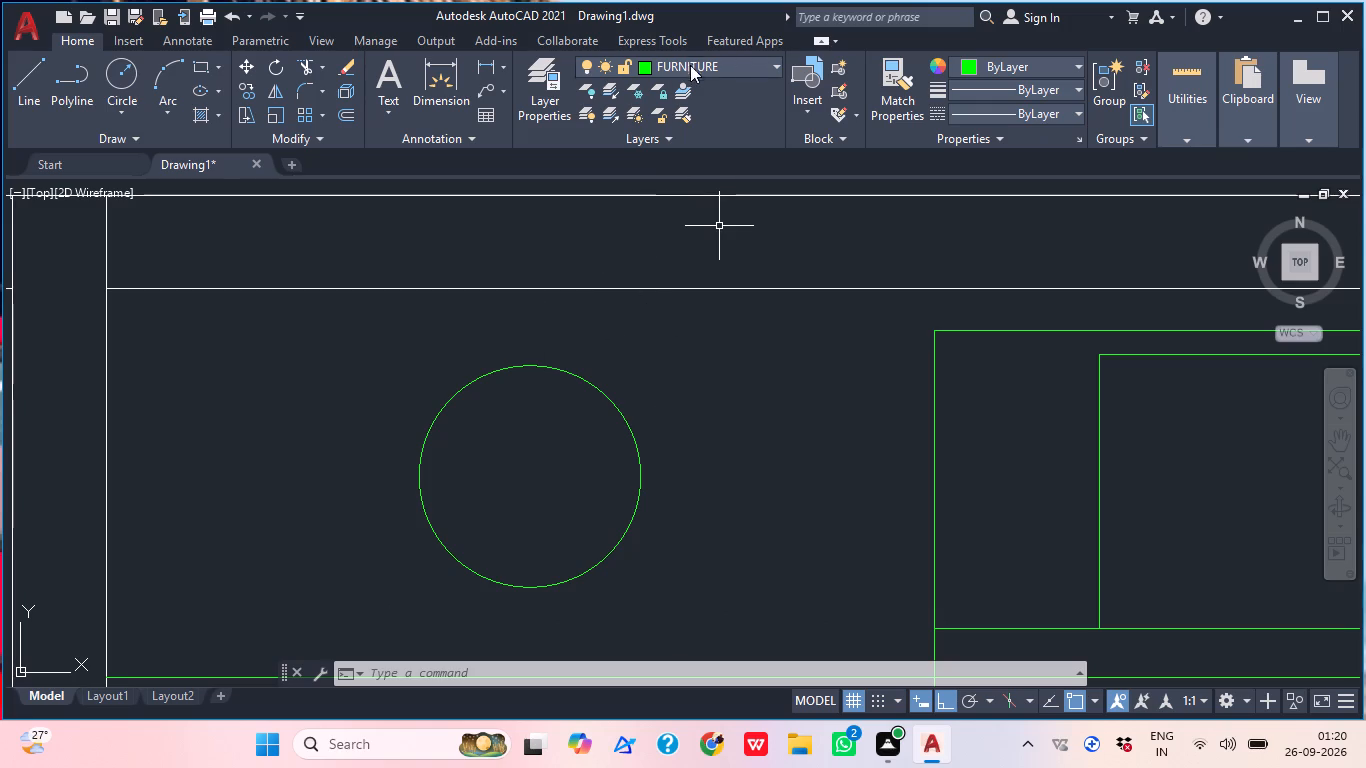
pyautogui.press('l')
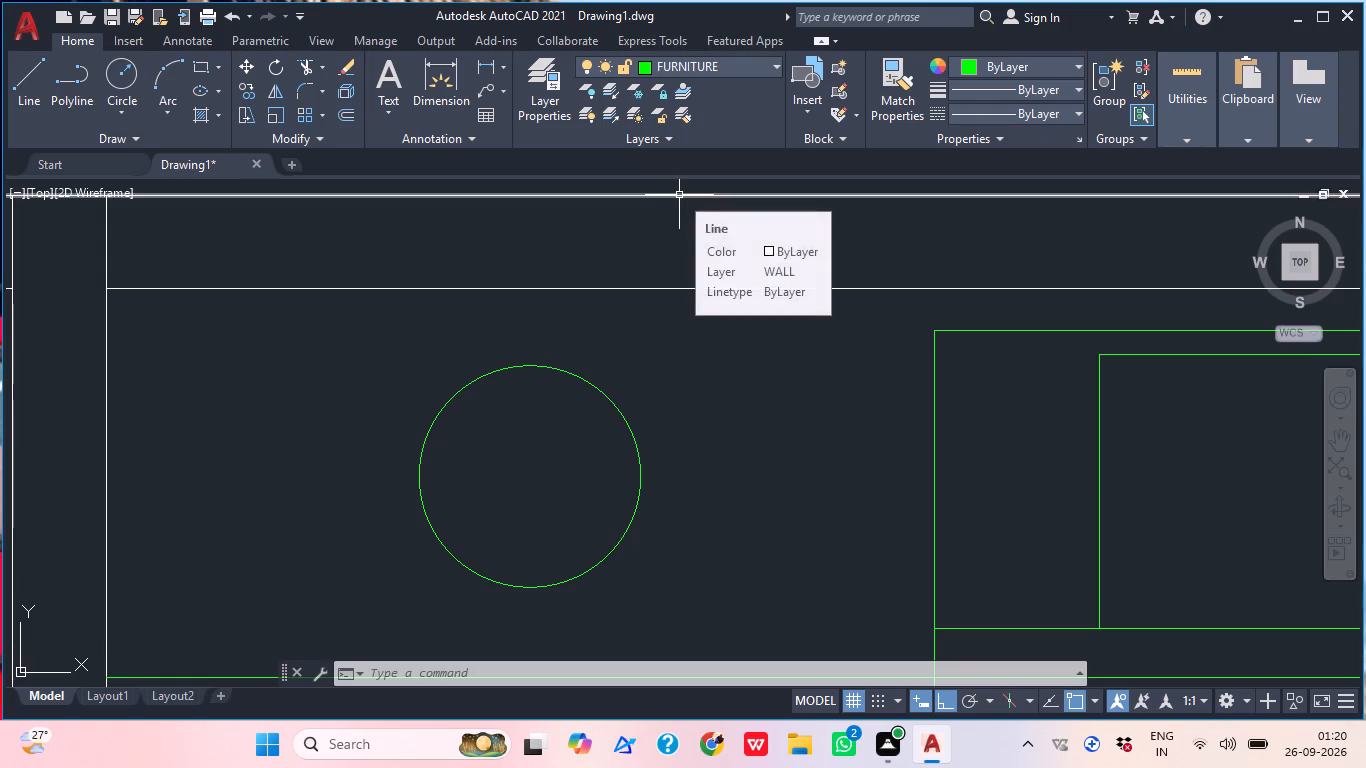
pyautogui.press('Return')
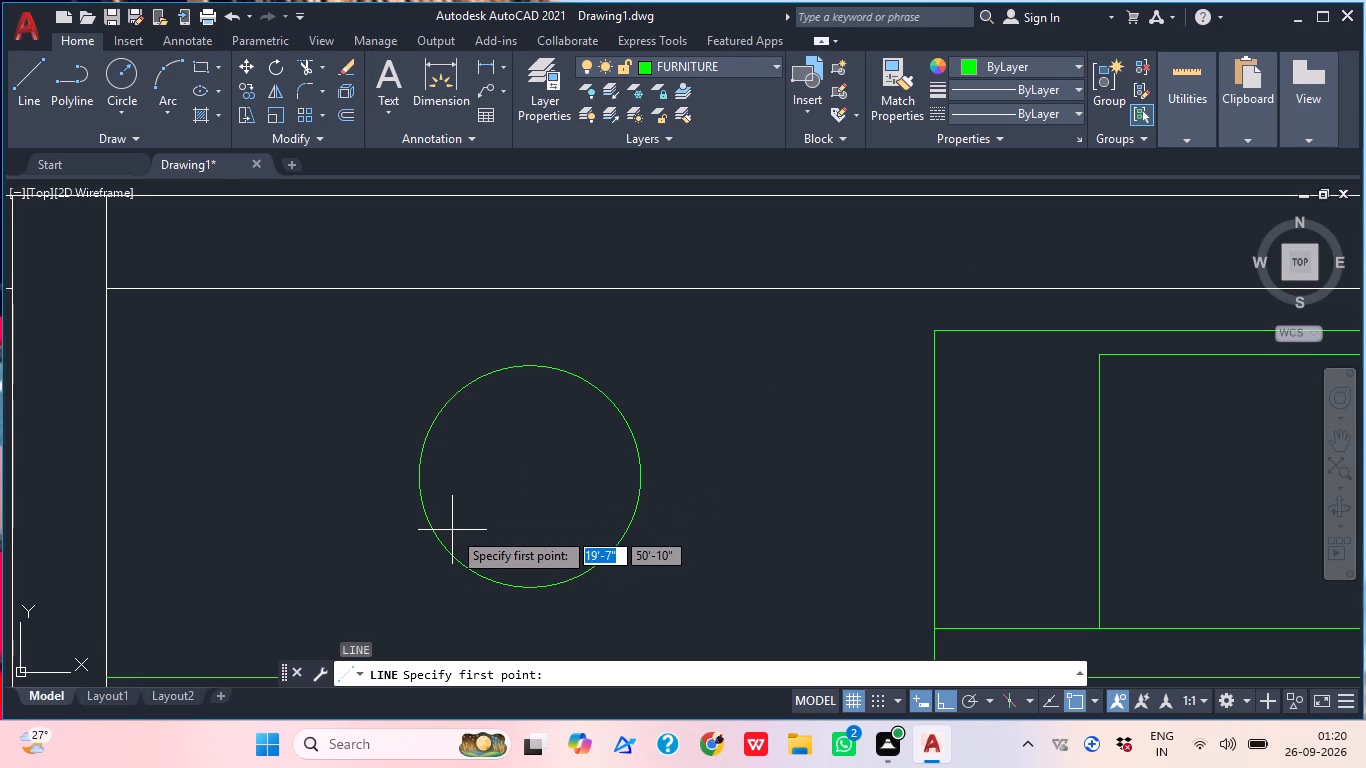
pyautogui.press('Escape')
# Draw two circles of about 5" radius centred on the lamp circle of the west bedside table, picking the radius on its edge.
pyautogui.press('c')
pyautogui.press('Return')
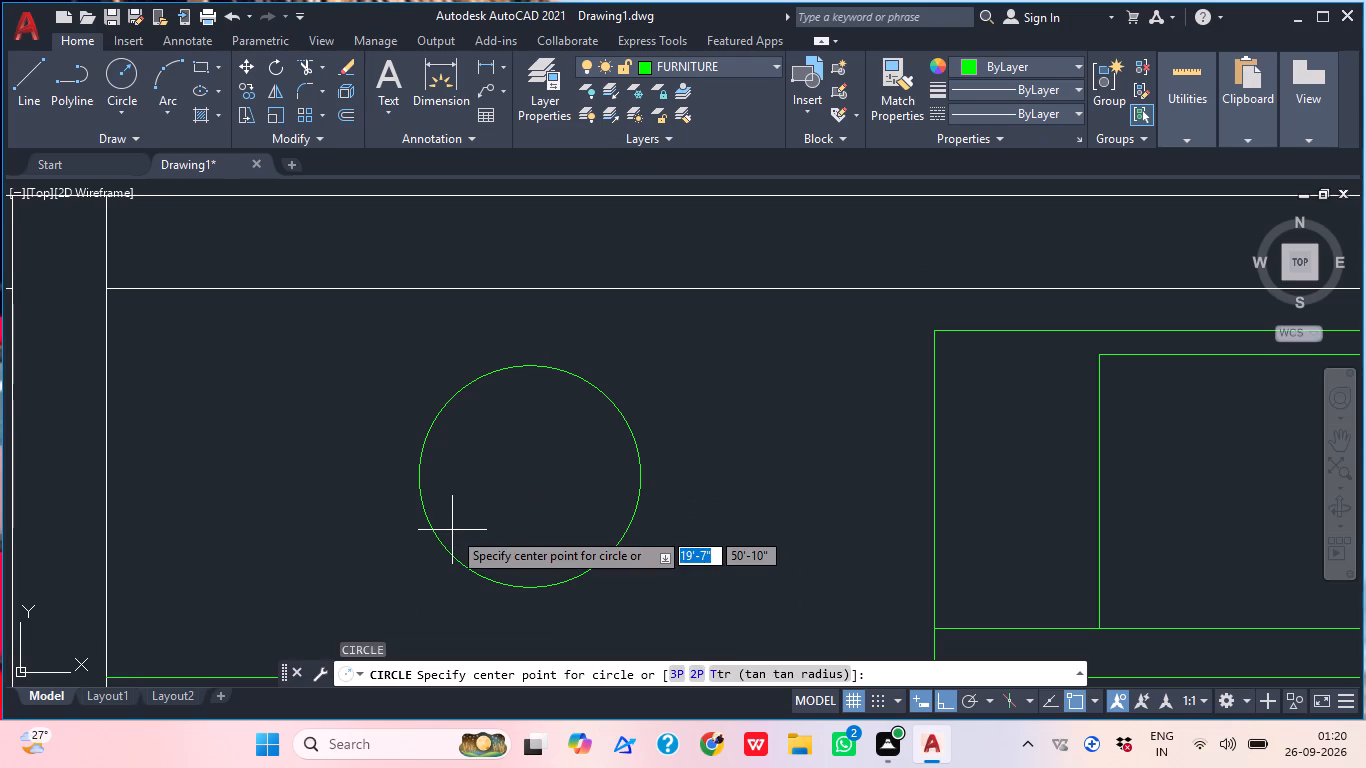
pyautogui.scroll(-1, 649, 412)
pyautogui.click(573, 451)
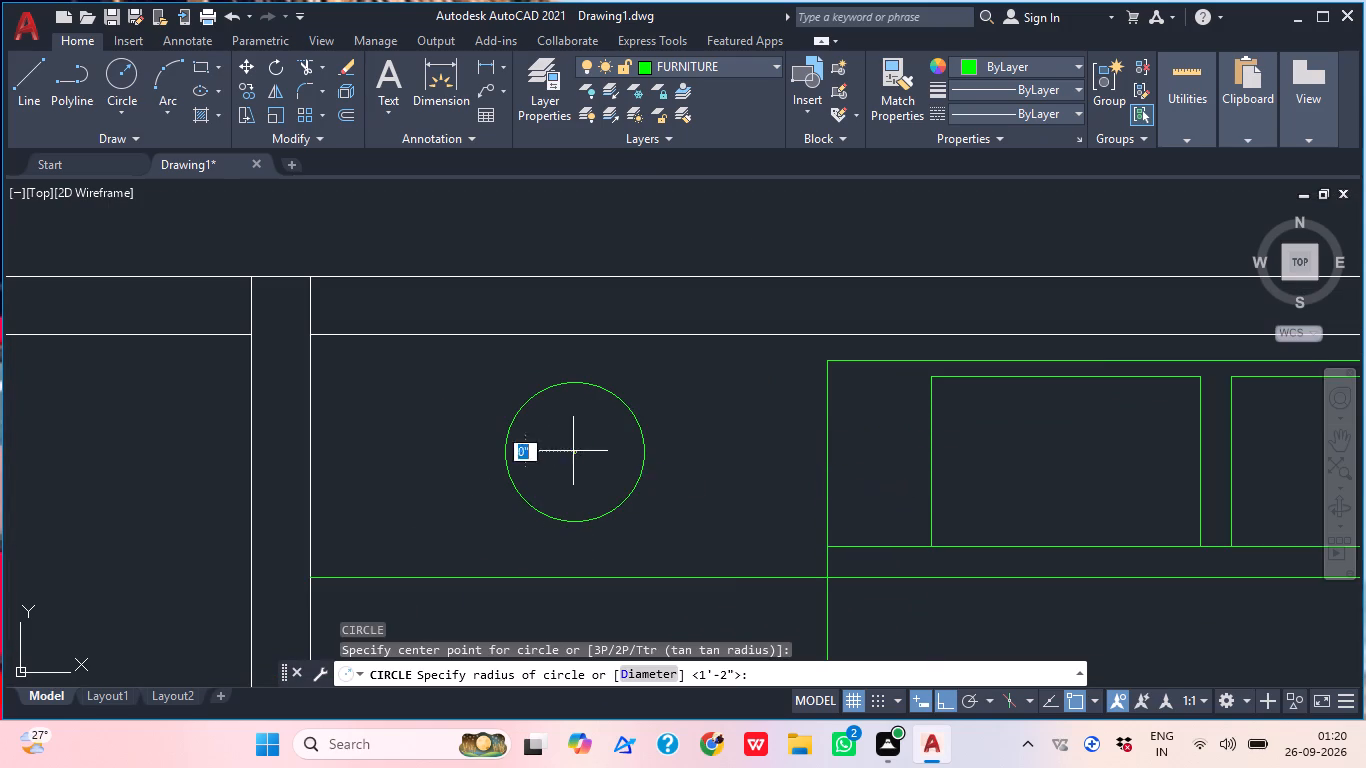
pyautogui.click(628, 491)
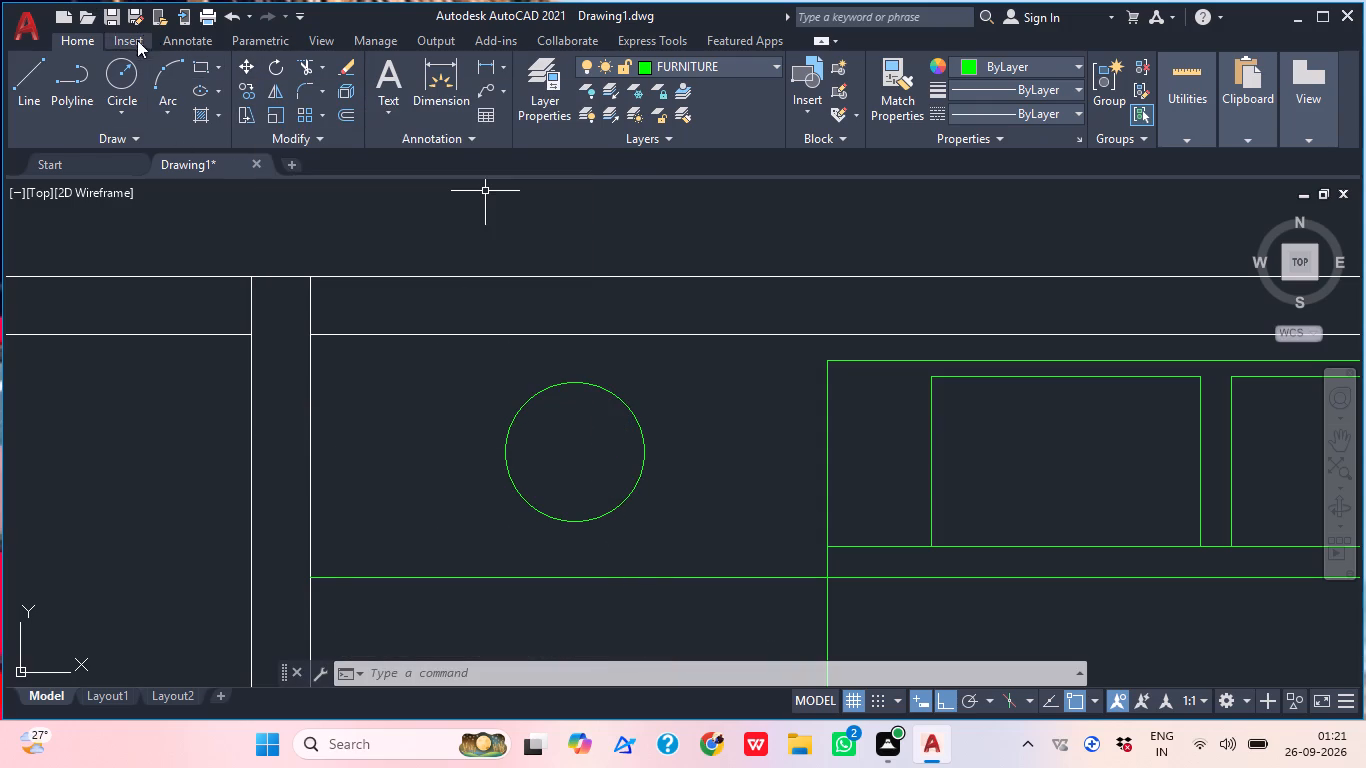
pyautogui.click(119, 84)
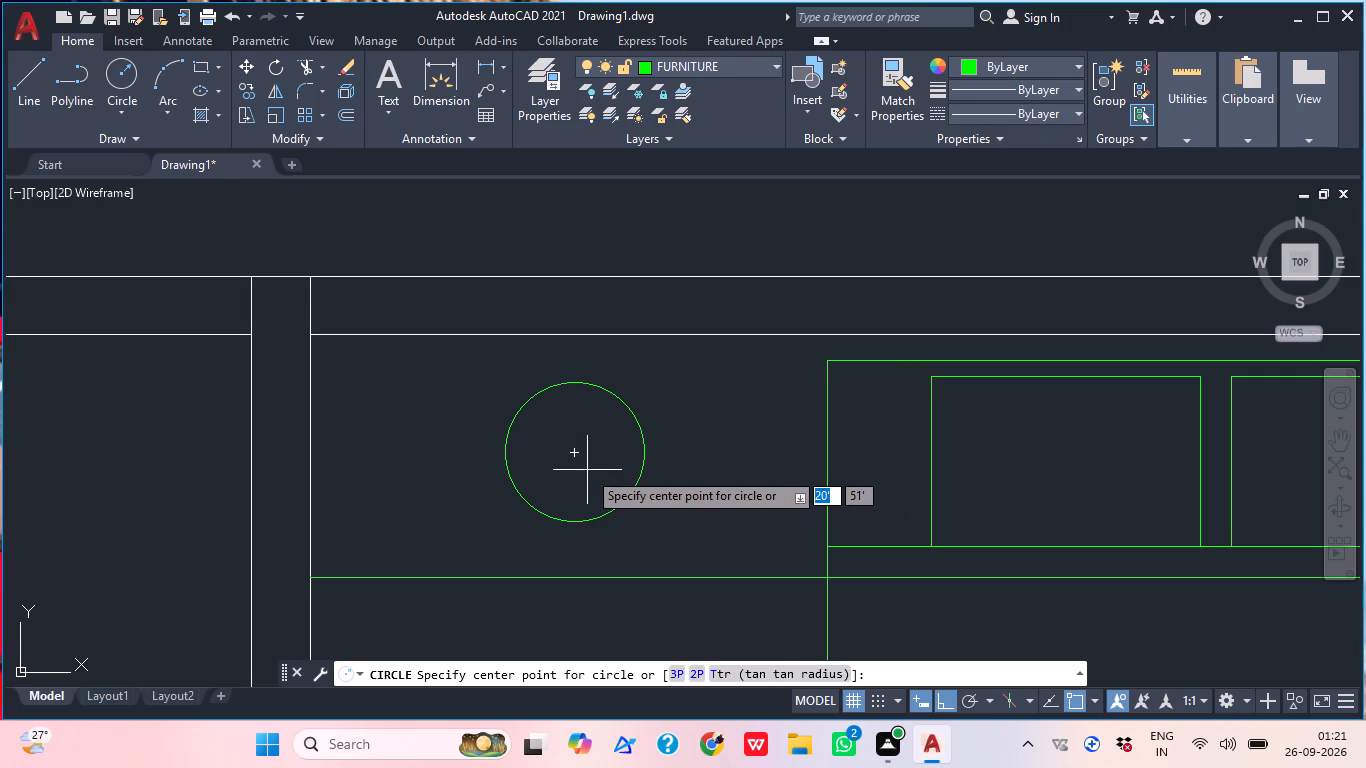
pyautogui.click(576, 456)
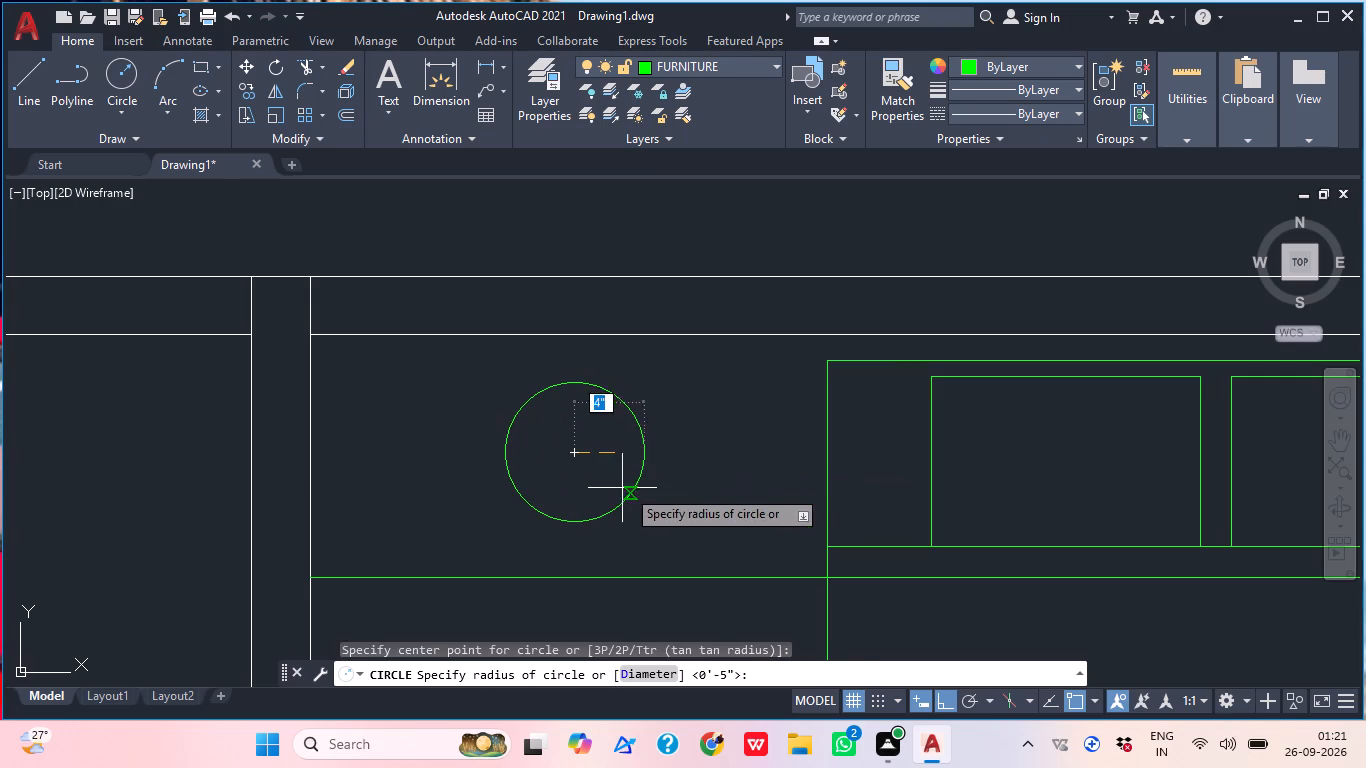
pyautogui.scroll(2, 620, 489)
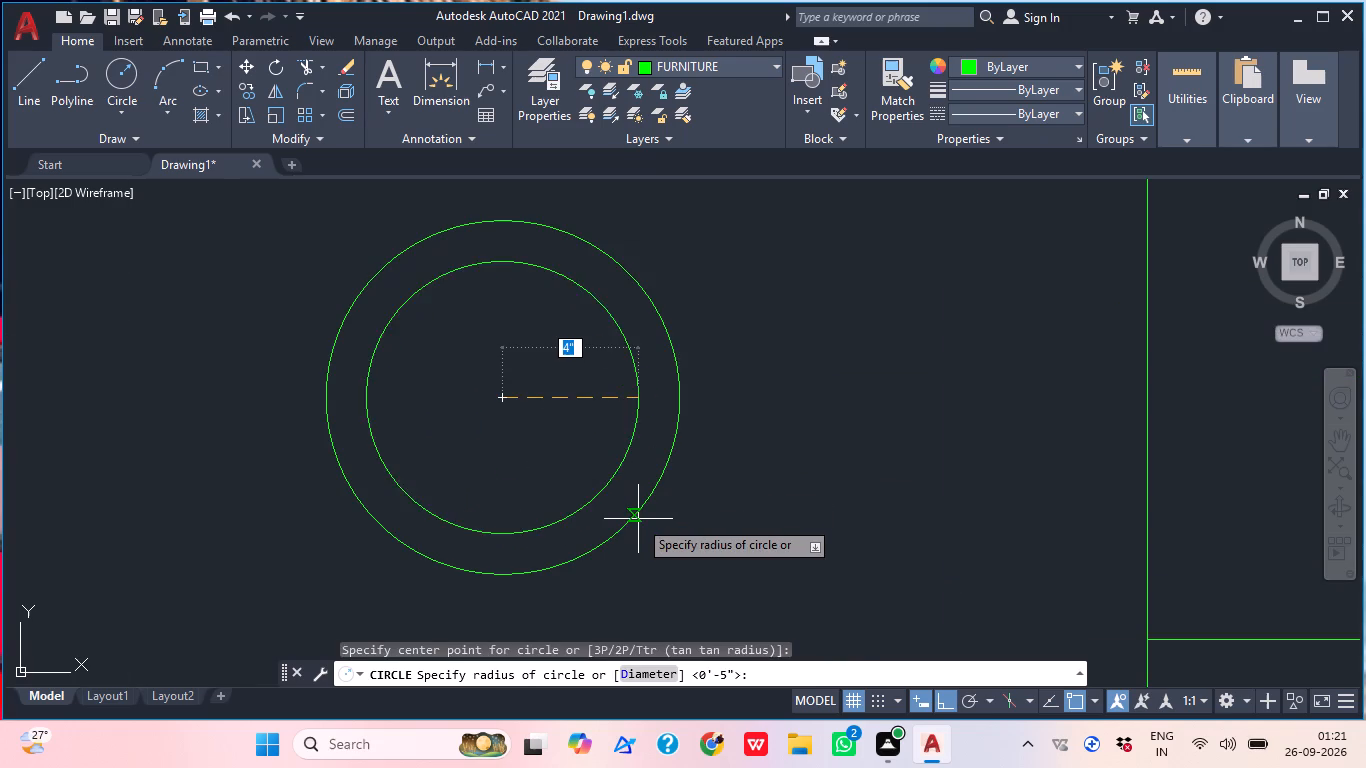
pyautogui.click(634, 512)
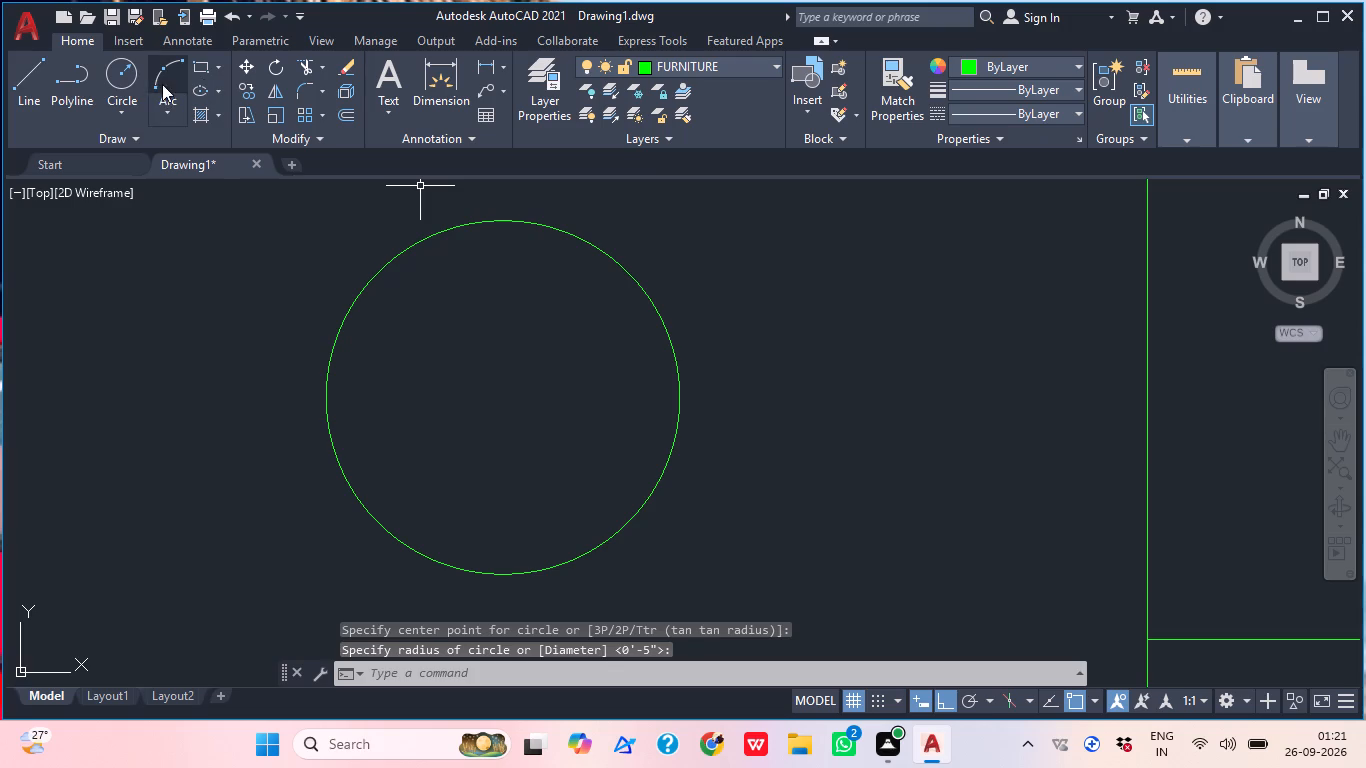
# Draw an inner concentric circle of about 4" radius inside the west bedside lamp.
pyautogui.click(131, 84)
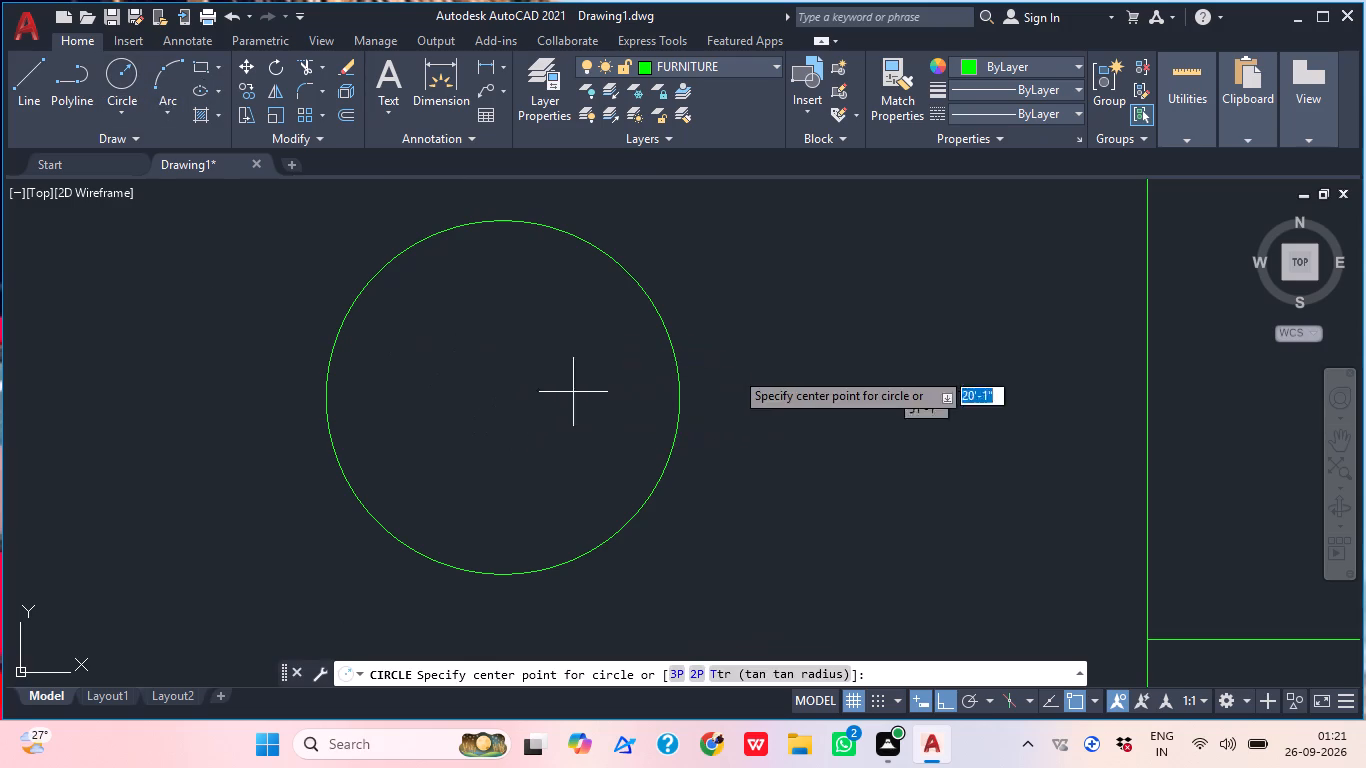
pyautogui.scroll(-3, 588, 327)
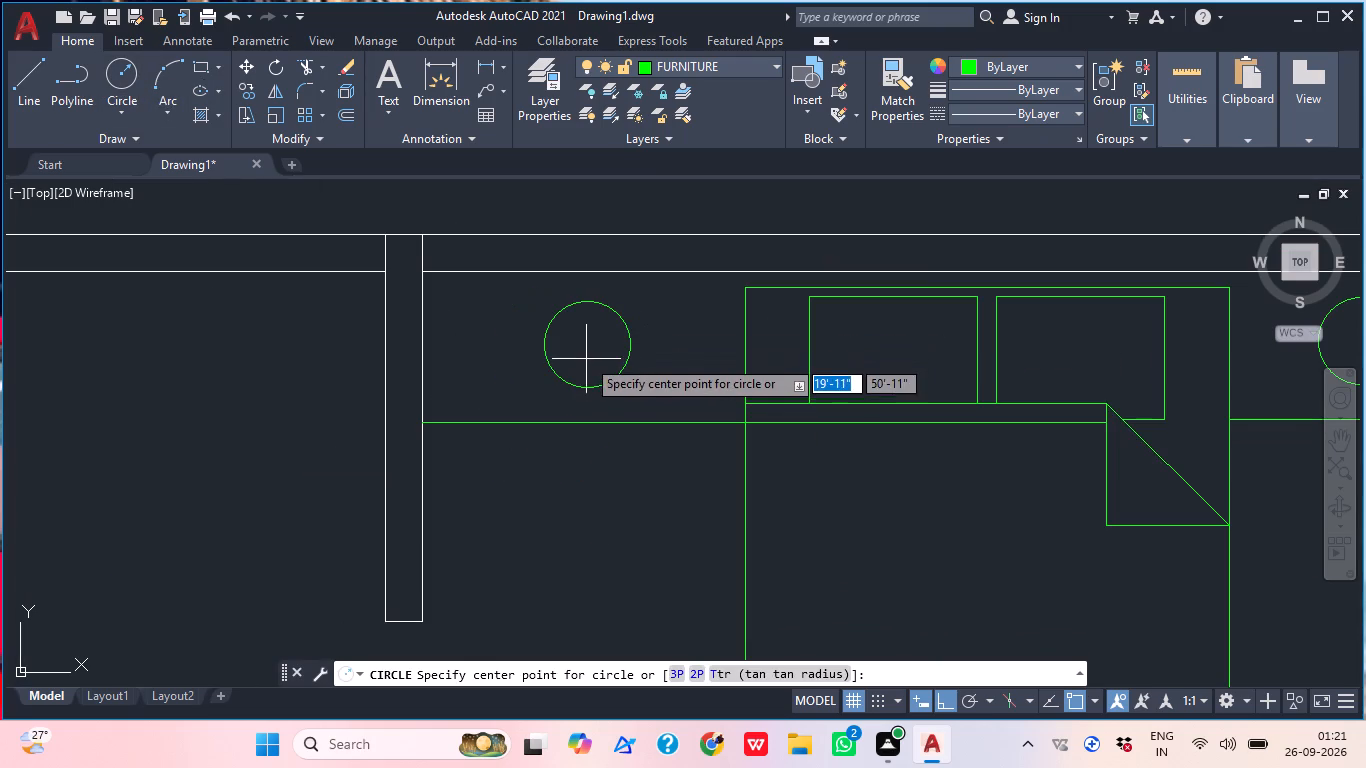
pyautogui.moveTo(630, 321); pyautogui.dragTo(573, 377, button='middle')
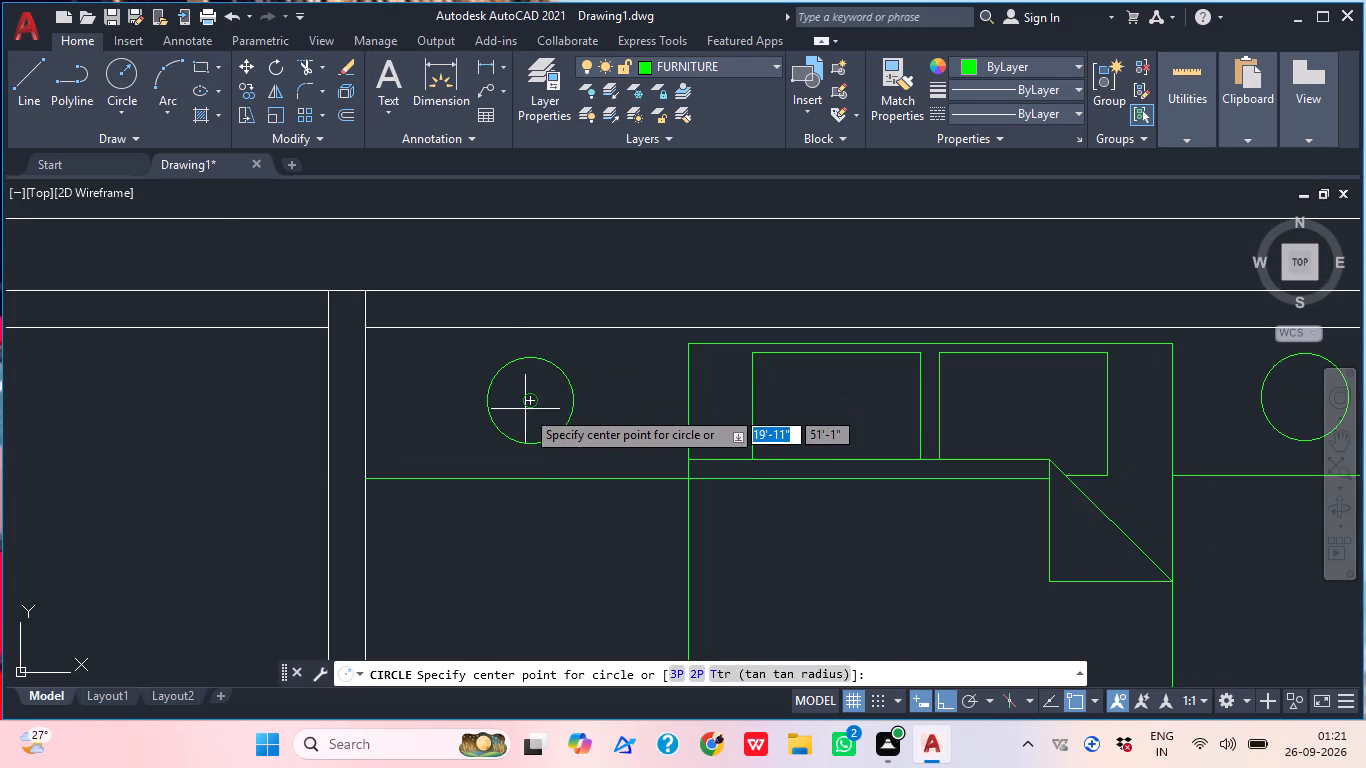
pyautogui.scroll(1, 525, 409)
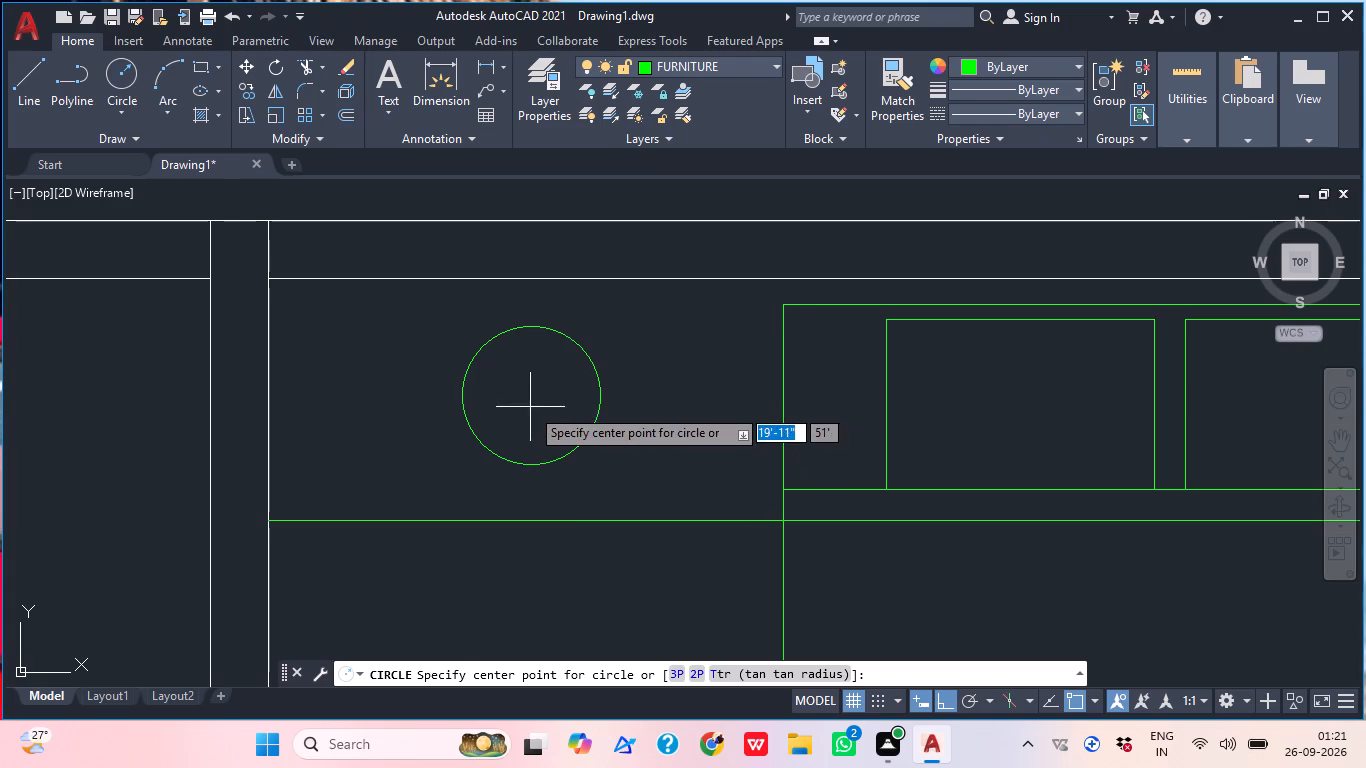
pyautogui.middleClick(620, 449)
pyautogui.scroll(2, 531, 430)
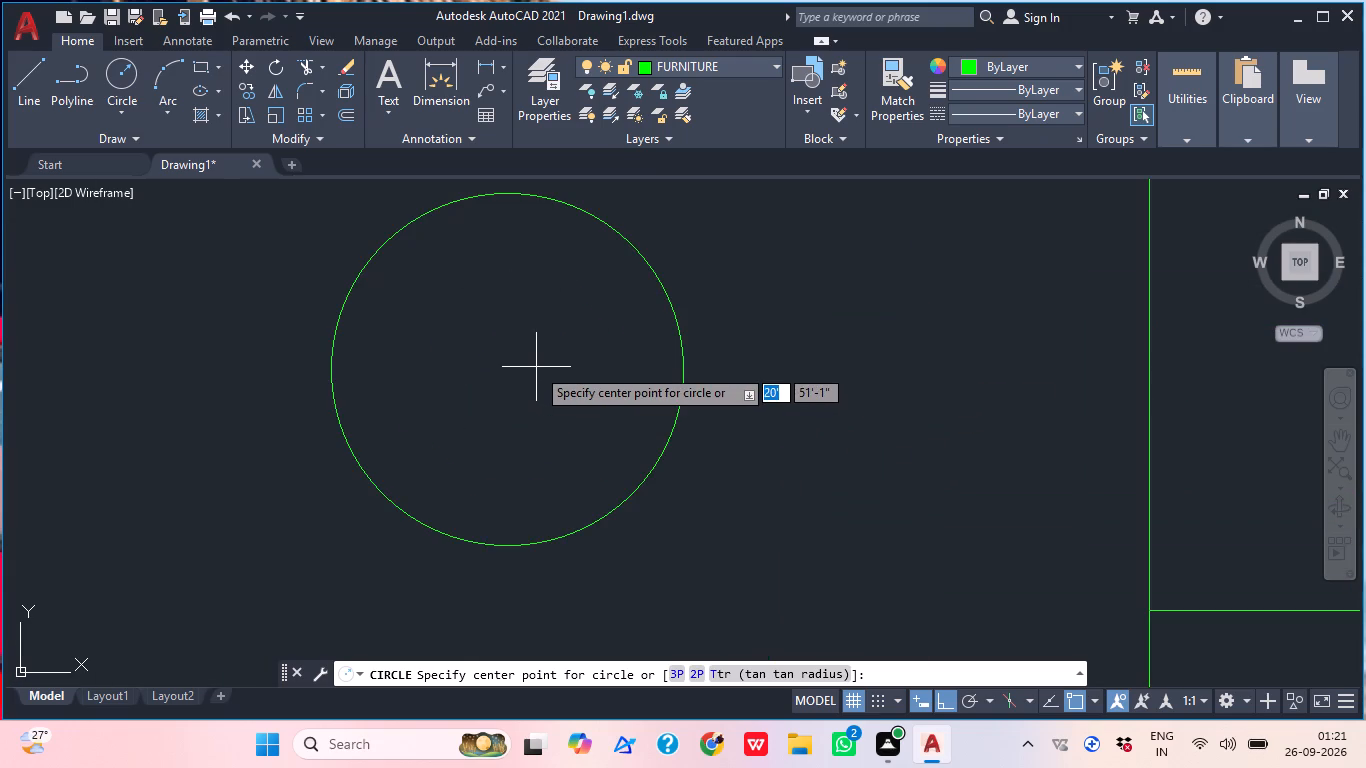
pyautogui.scroll(-1, 537, 366)
pyautogui.scroll(-2, 716, 310)
pyautogui.moveTo(650, 391); pyautogui.dragTo(577, 448, button='middle')
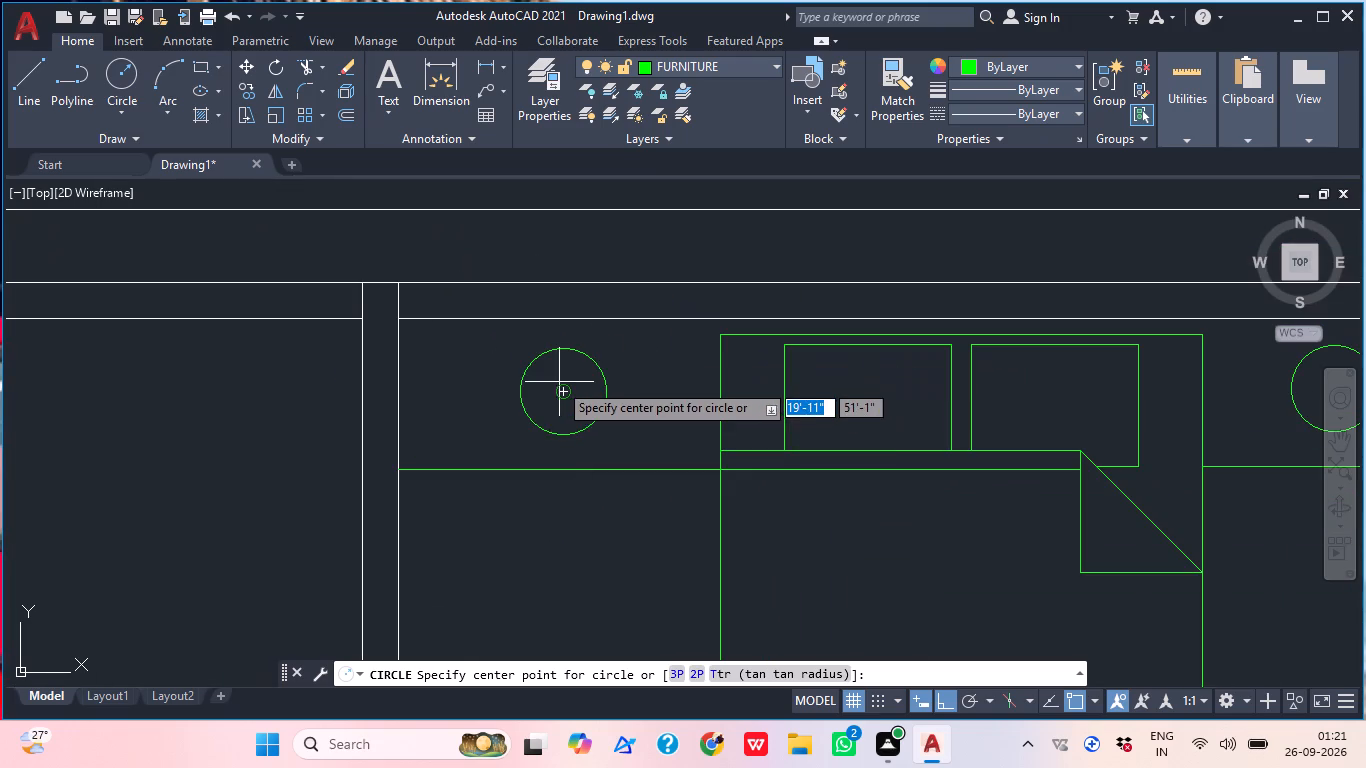
pyautogui.click(562, 388)
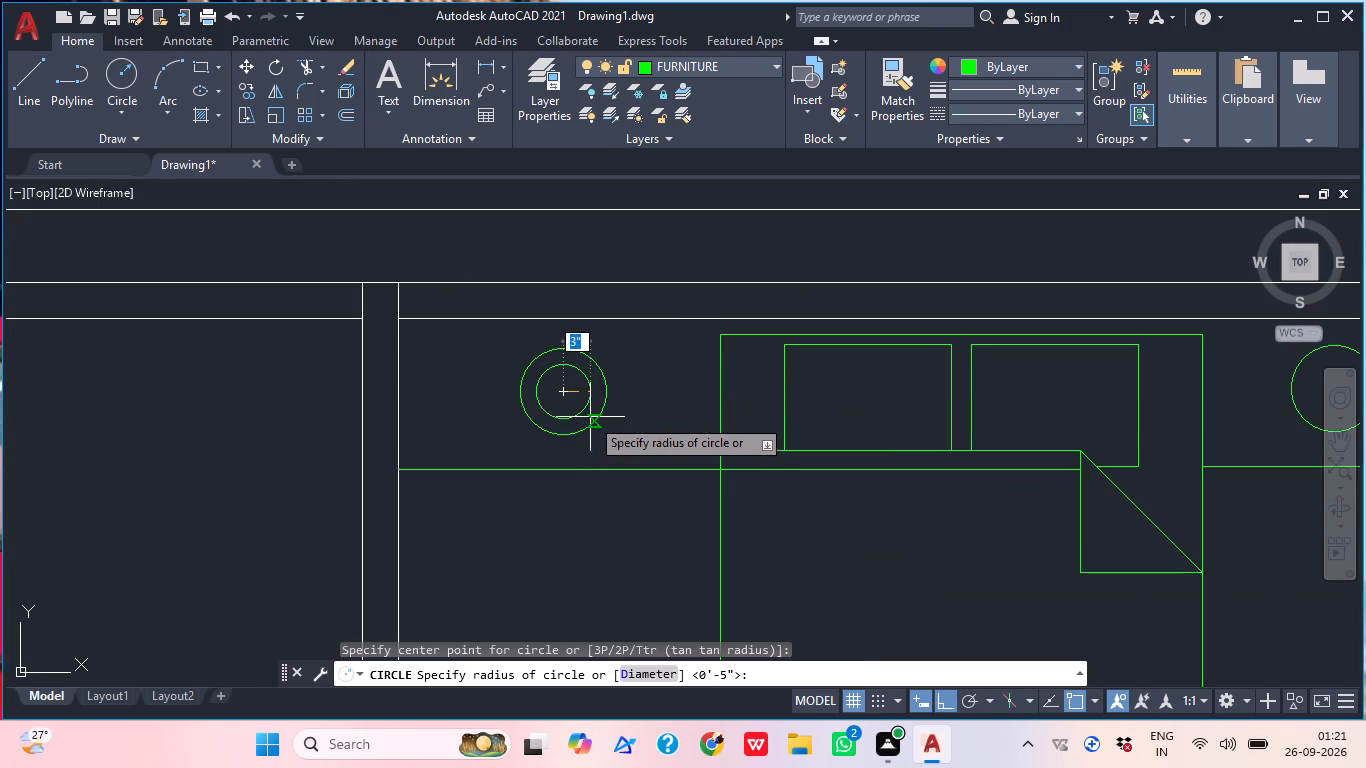
pyautogui.scroll(2, 596, 410)
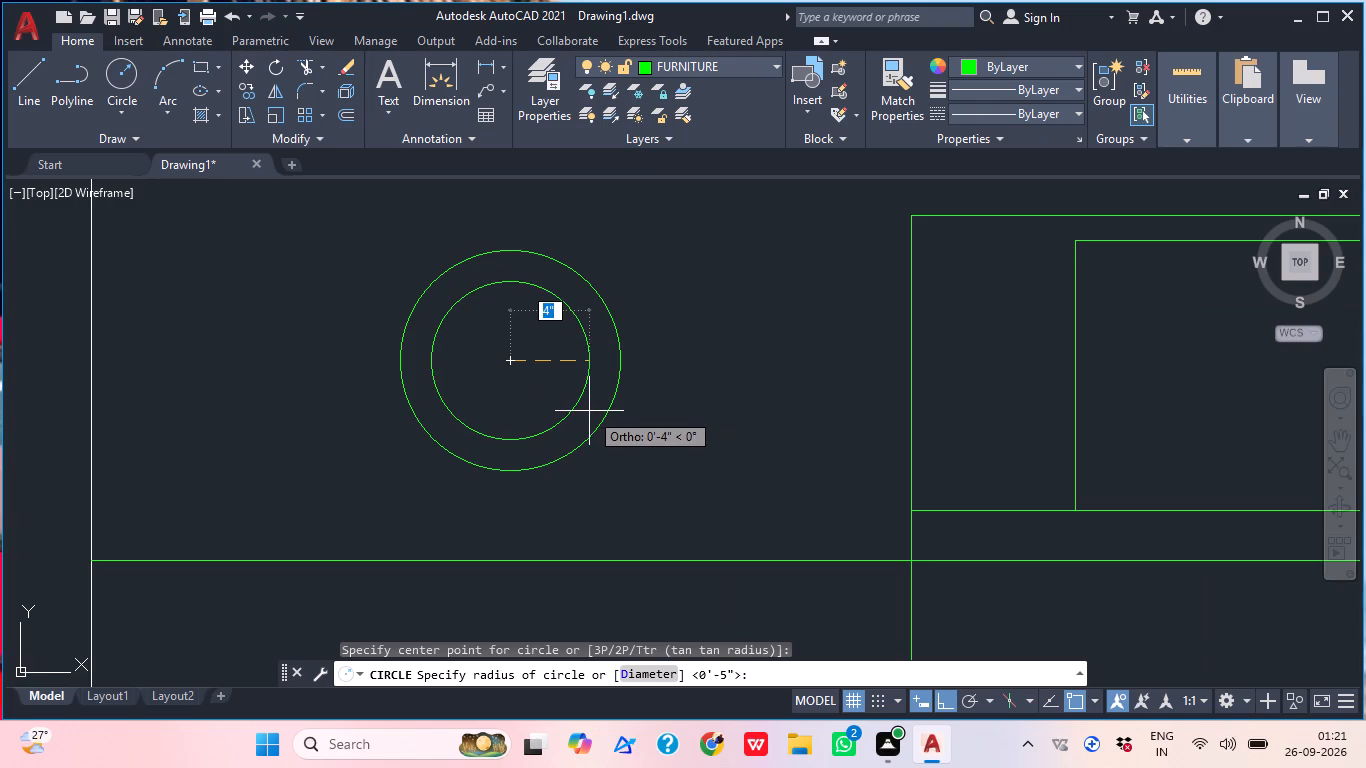
pyautogui.scroll(2, 589, 411)
pyautogui.click(597, 426)
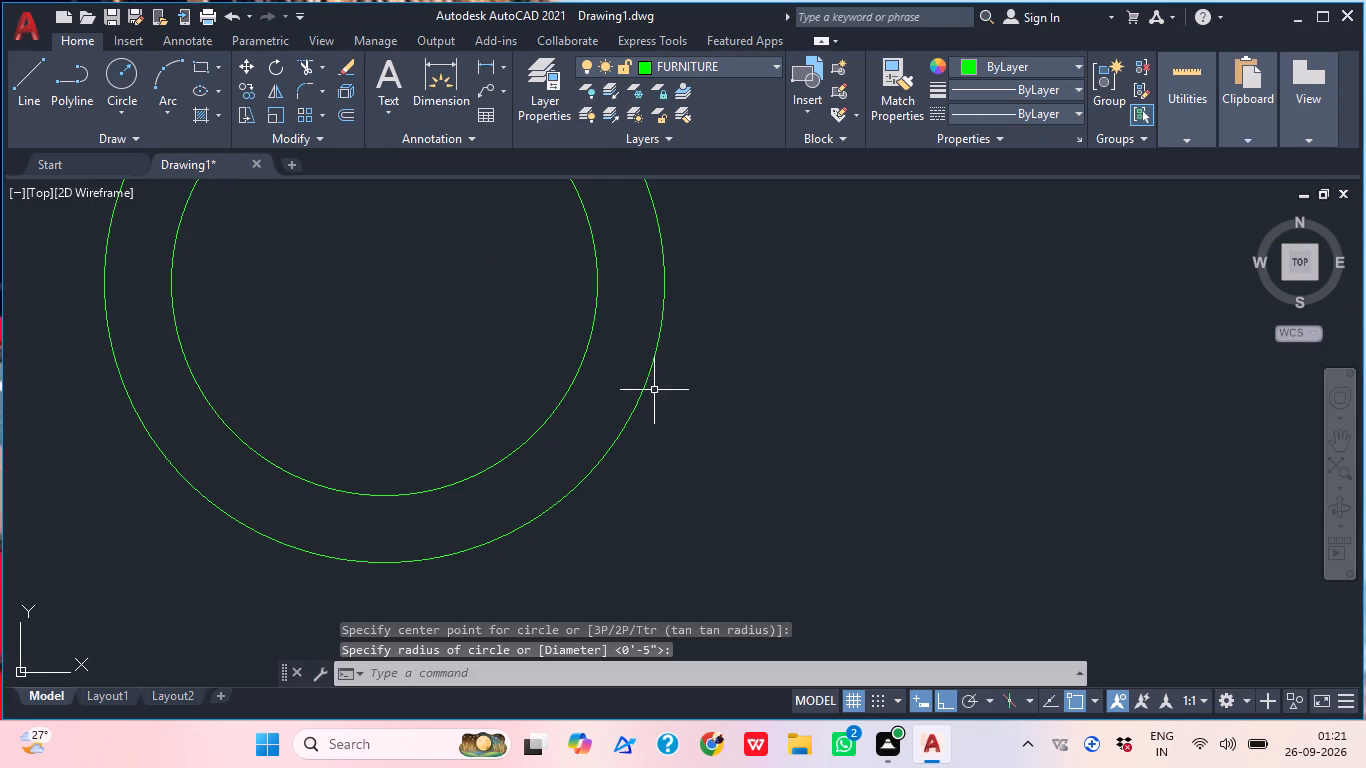
# Draw a narrow vertical rectangle about 1" wide and 11" tall through the lamp's centre, spanning the outer circle.
pyautogui.scroll(-1, 662, 383)
pyautogui.moveTo(657, 406); pyautogui.dragTo(597, 448, button='middle')
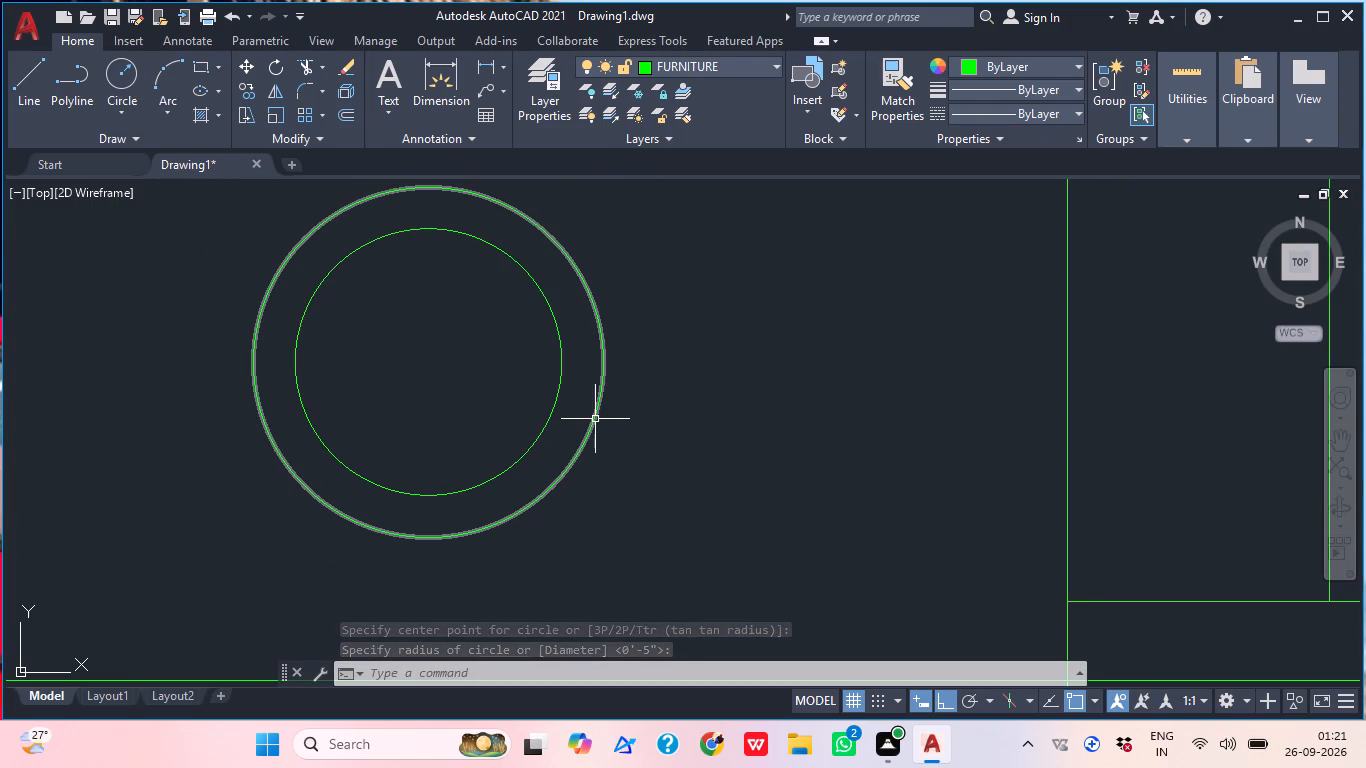
pyautogui.write('REX')
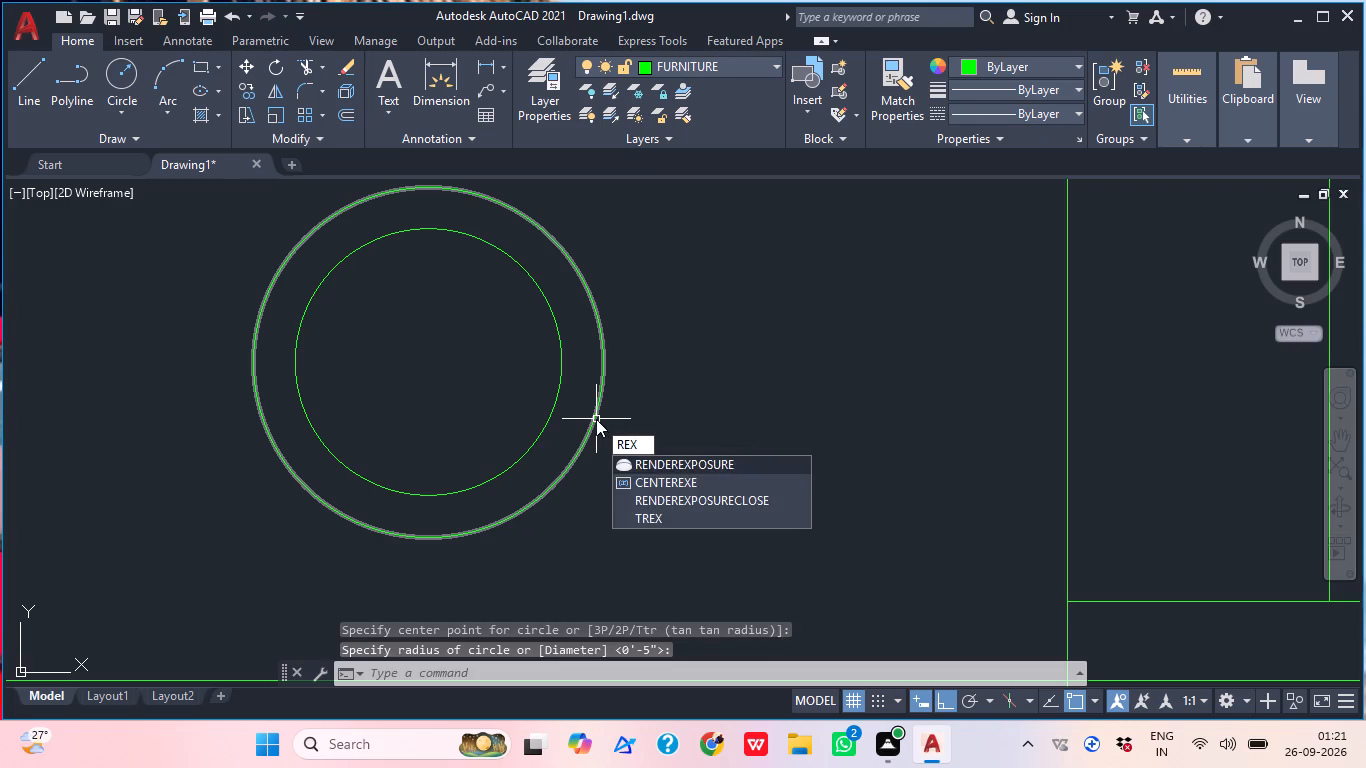
pyautogui.press('BackSpace')
pyautogui.press('c')
pyautogui.press('Return')
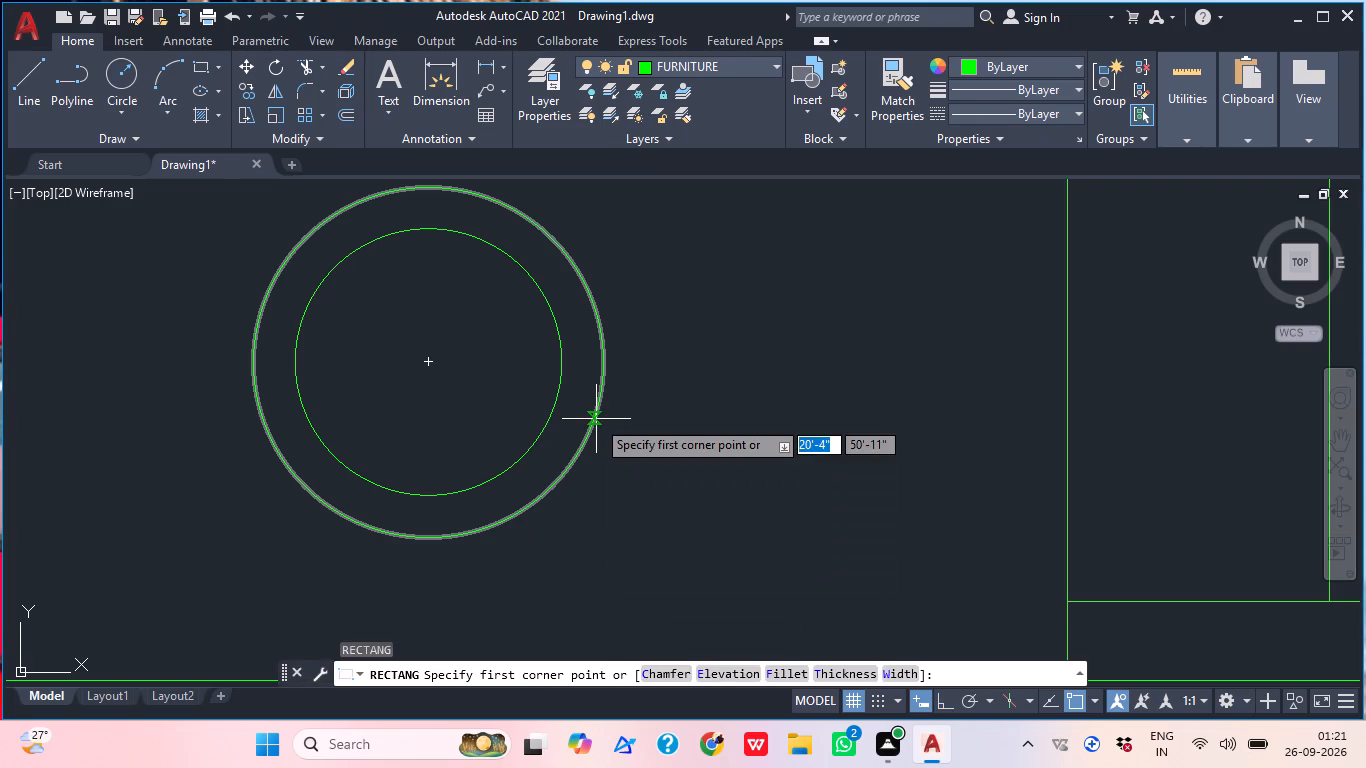
pyautogui.moveTo(368, 329); pyautogui.dragTo(363, 340, button='middle')
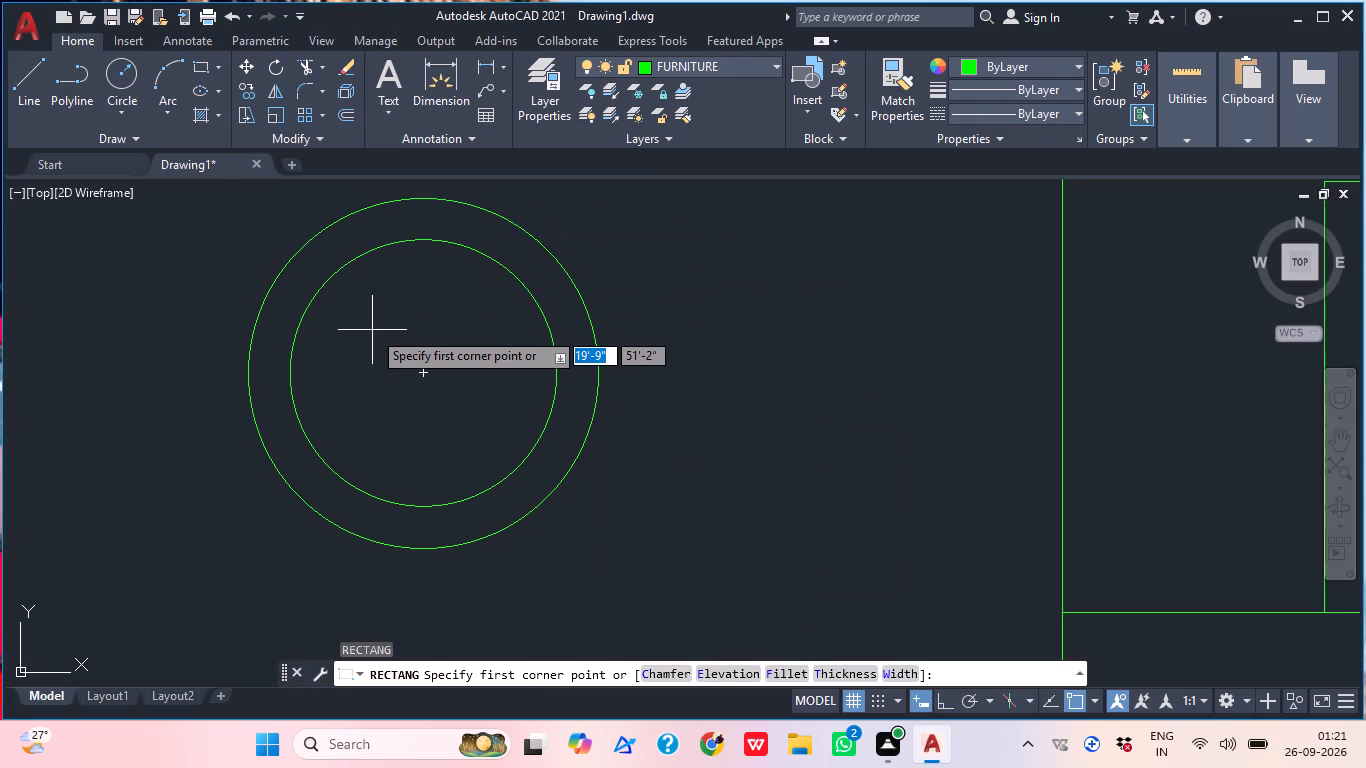
pyautogui.moveTo(364, 385); pyautogui.dragTo(351, 424, button='middle')
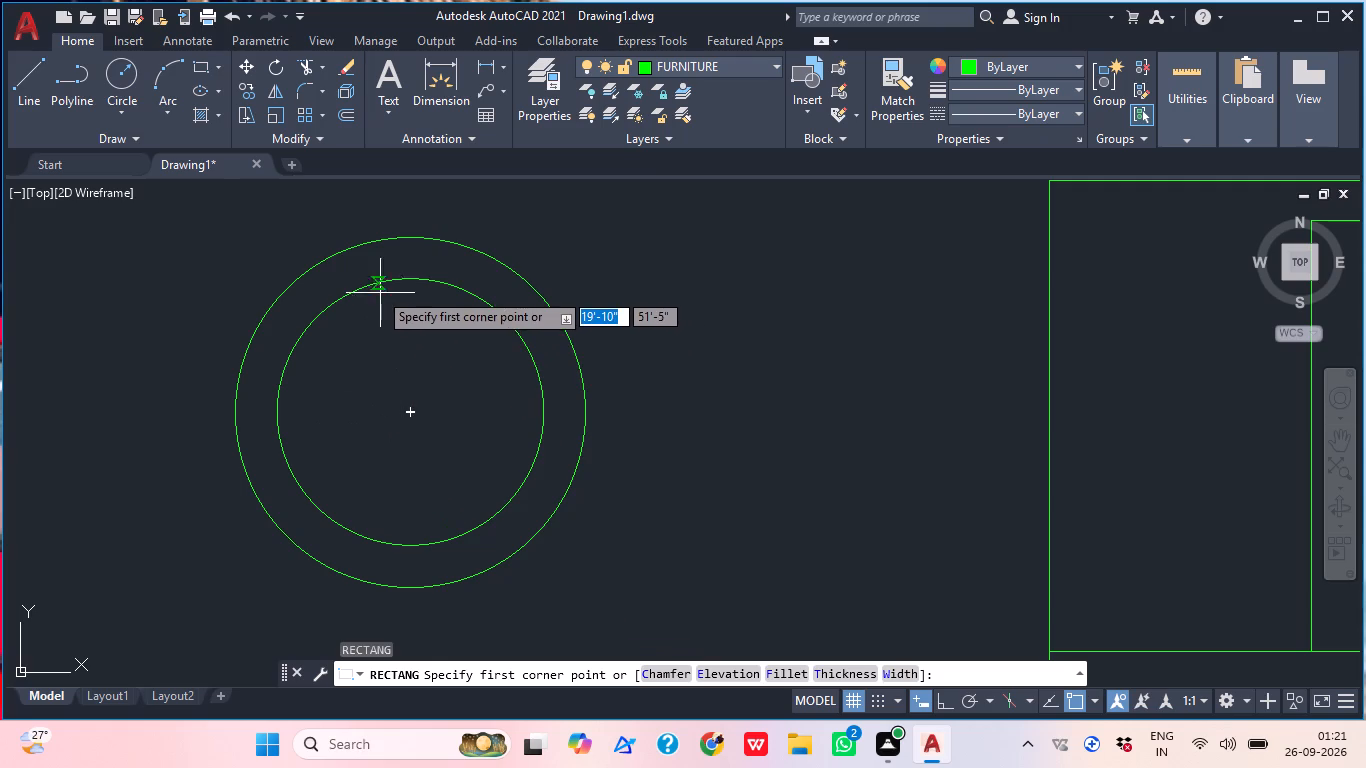
pyautogui.click(393, 238)
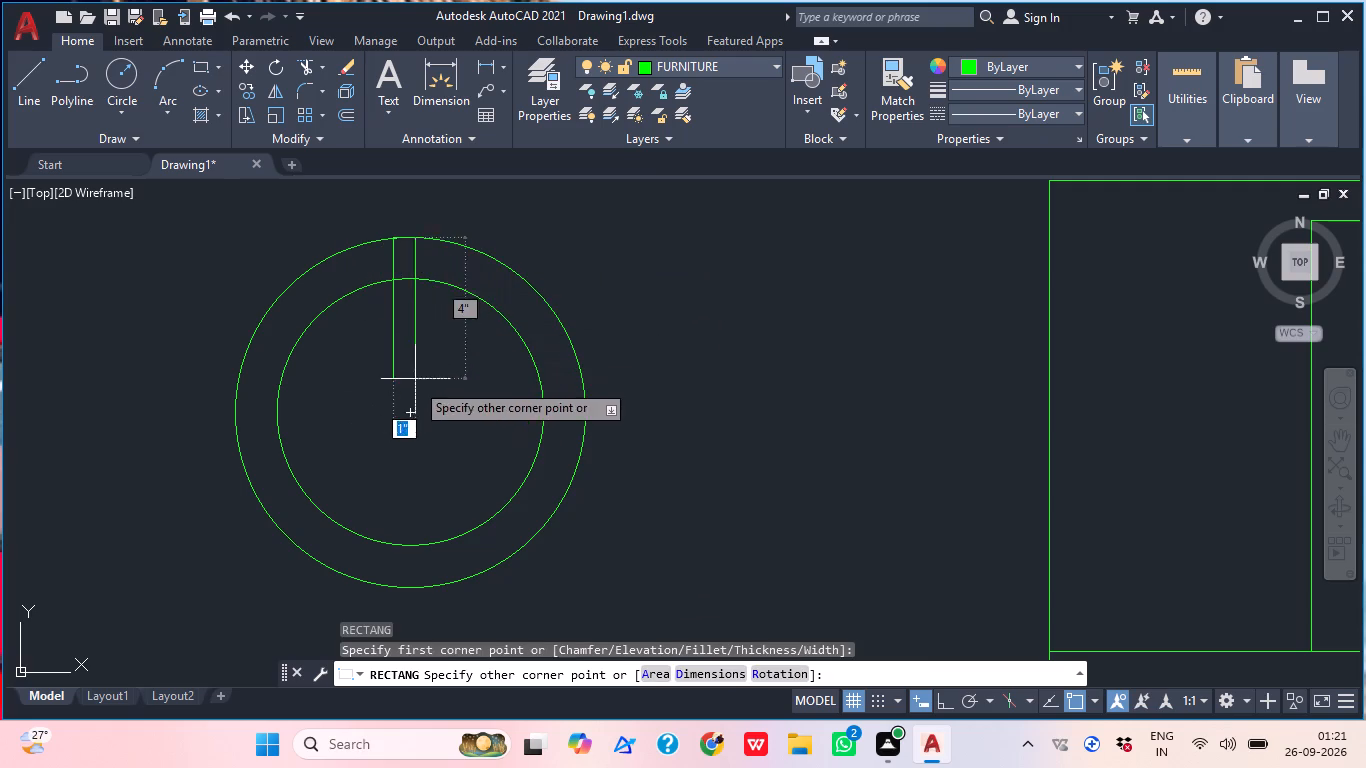
pyautogui.click(428, 586)
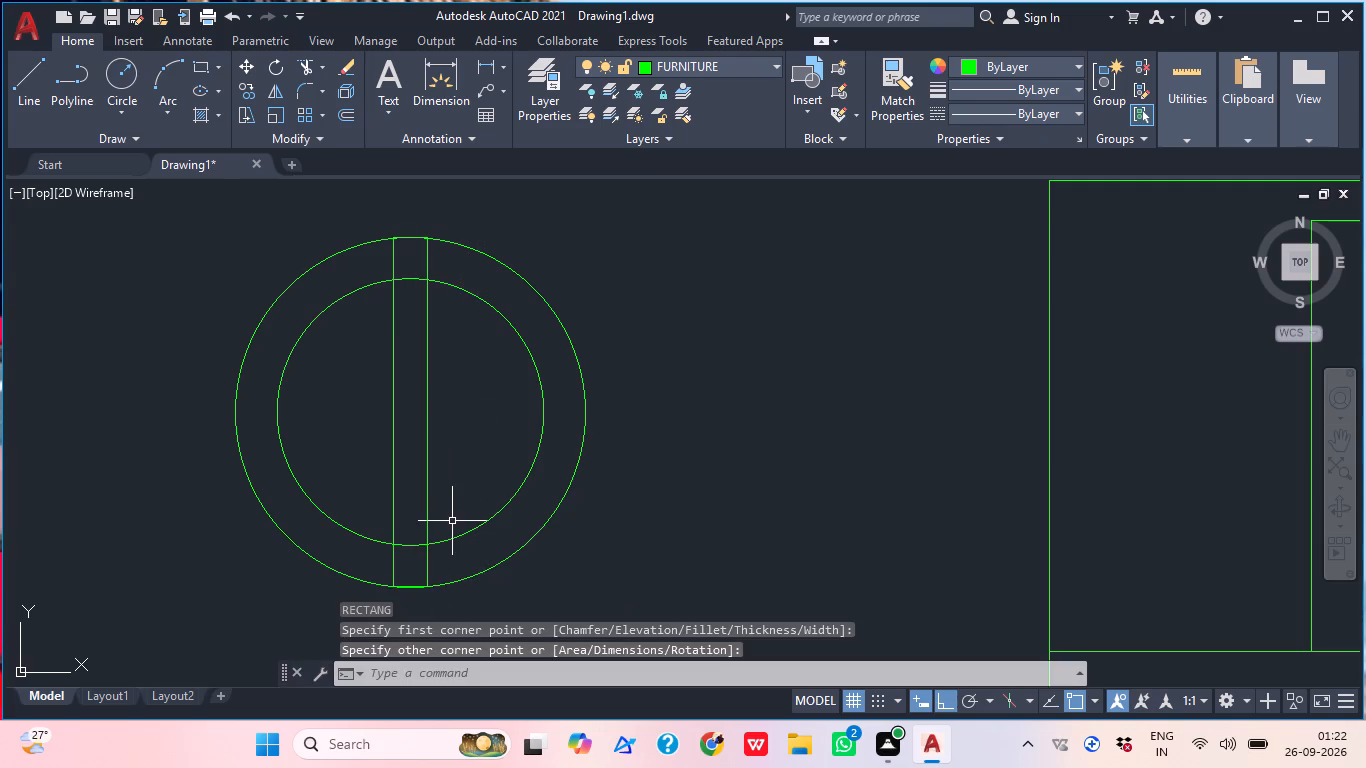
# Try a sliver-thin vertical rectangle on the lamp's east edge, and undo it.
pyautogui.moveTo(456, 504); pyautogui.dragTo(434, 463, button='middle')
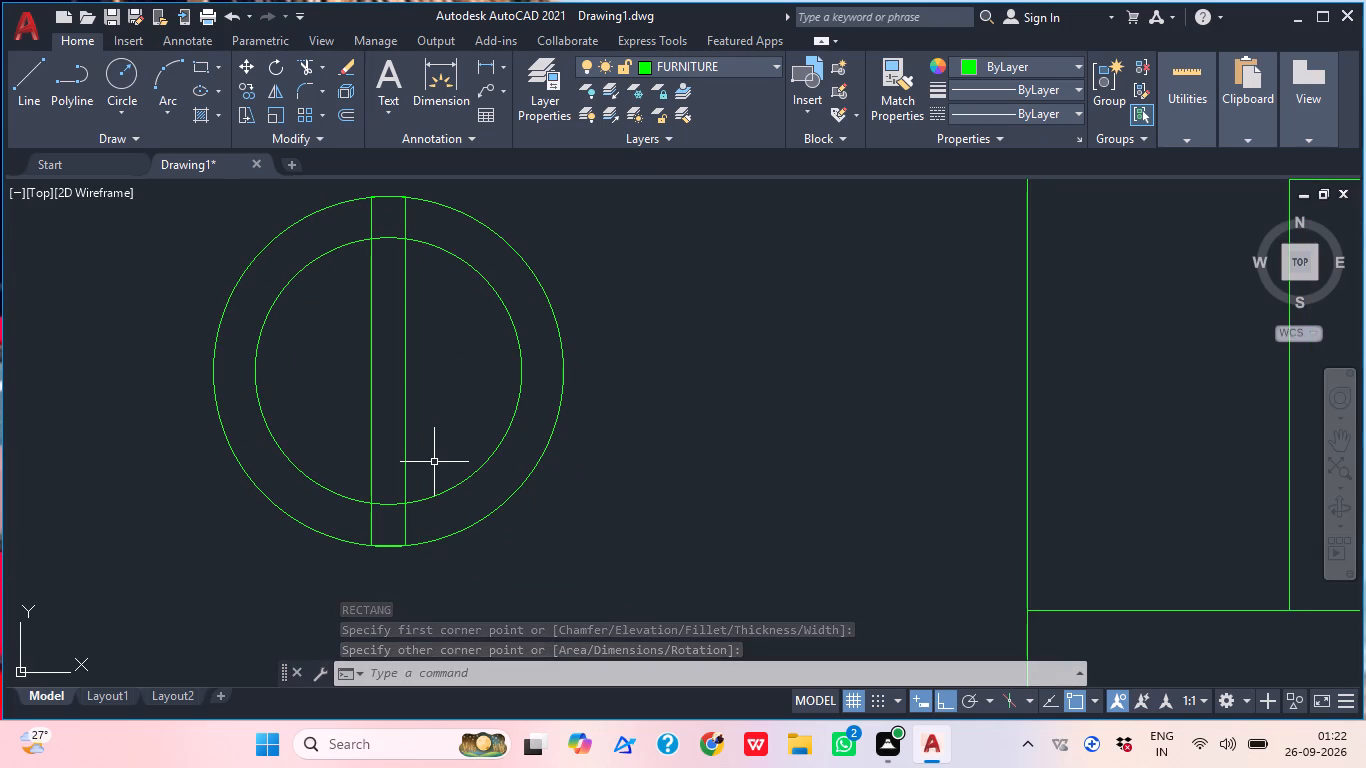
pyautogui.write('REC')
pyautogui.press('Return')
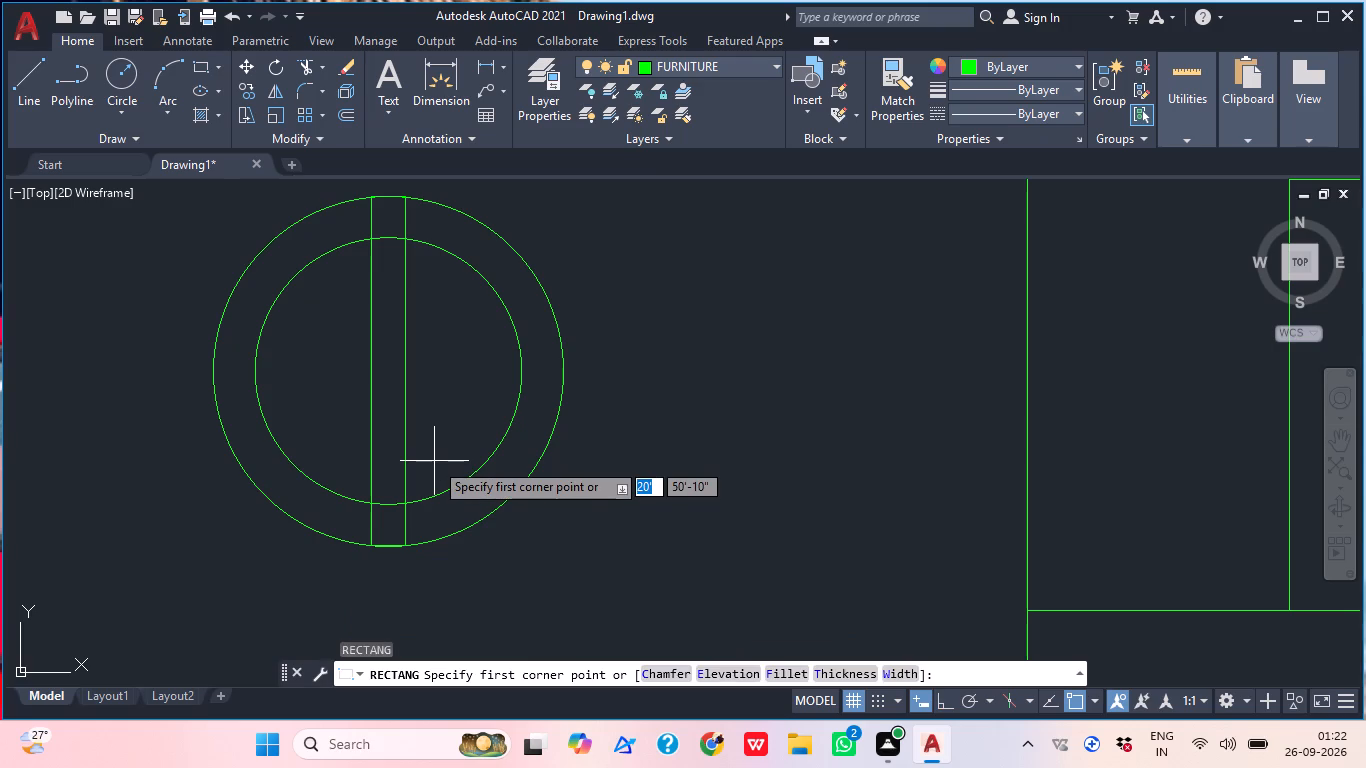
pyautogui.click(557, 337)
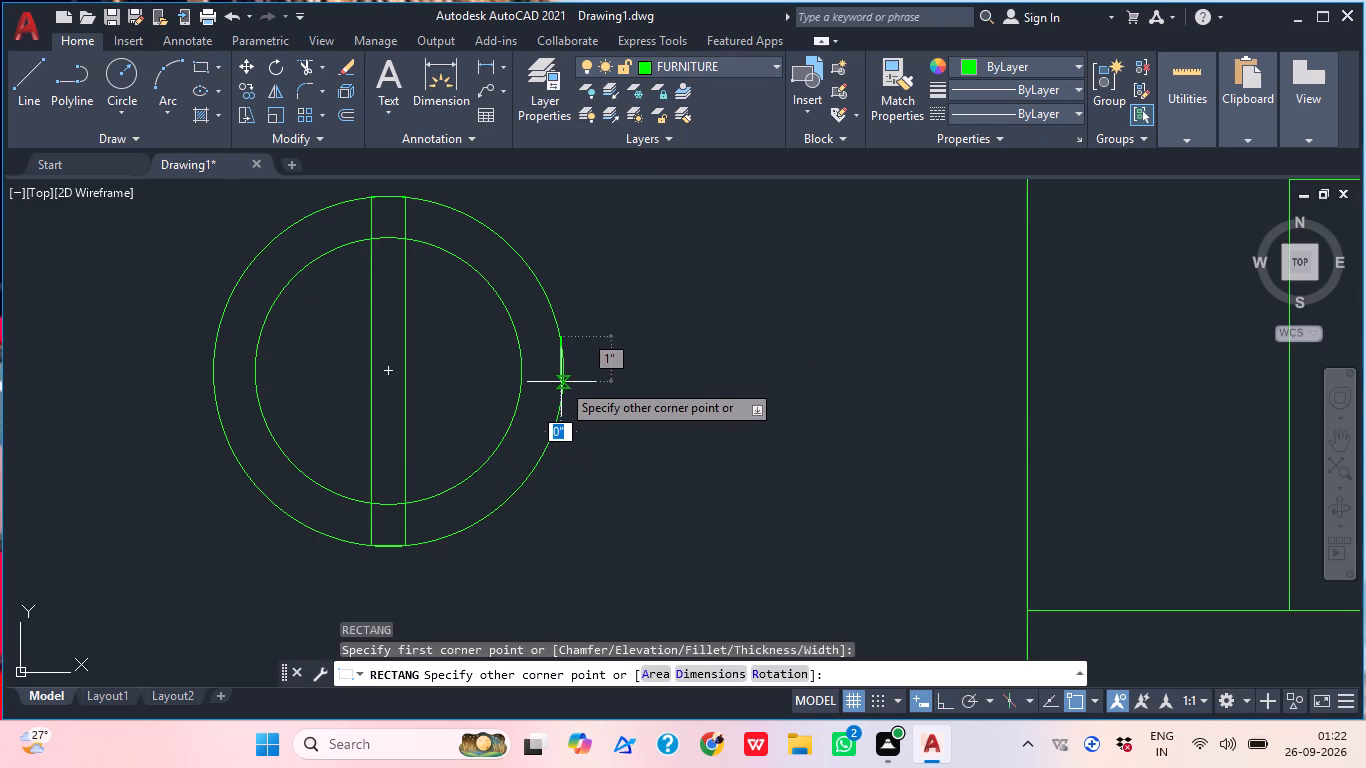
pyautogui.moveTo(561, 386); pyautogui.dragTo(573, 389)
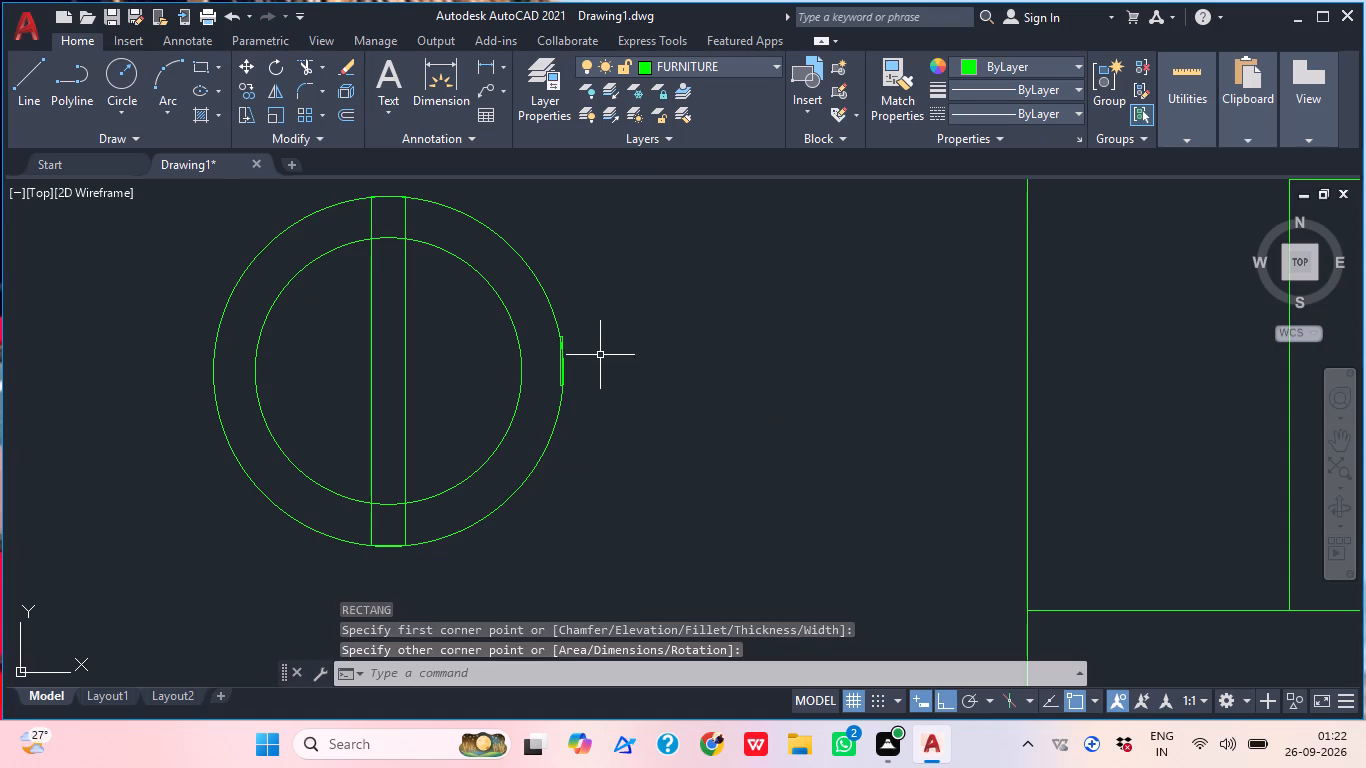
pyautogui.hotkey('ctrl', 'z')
# Draw a thin horizontal rectangle about 8" long extending east from the lamp's outer circle.
pyautogui.write('REC')
pyautogui.press('Return')
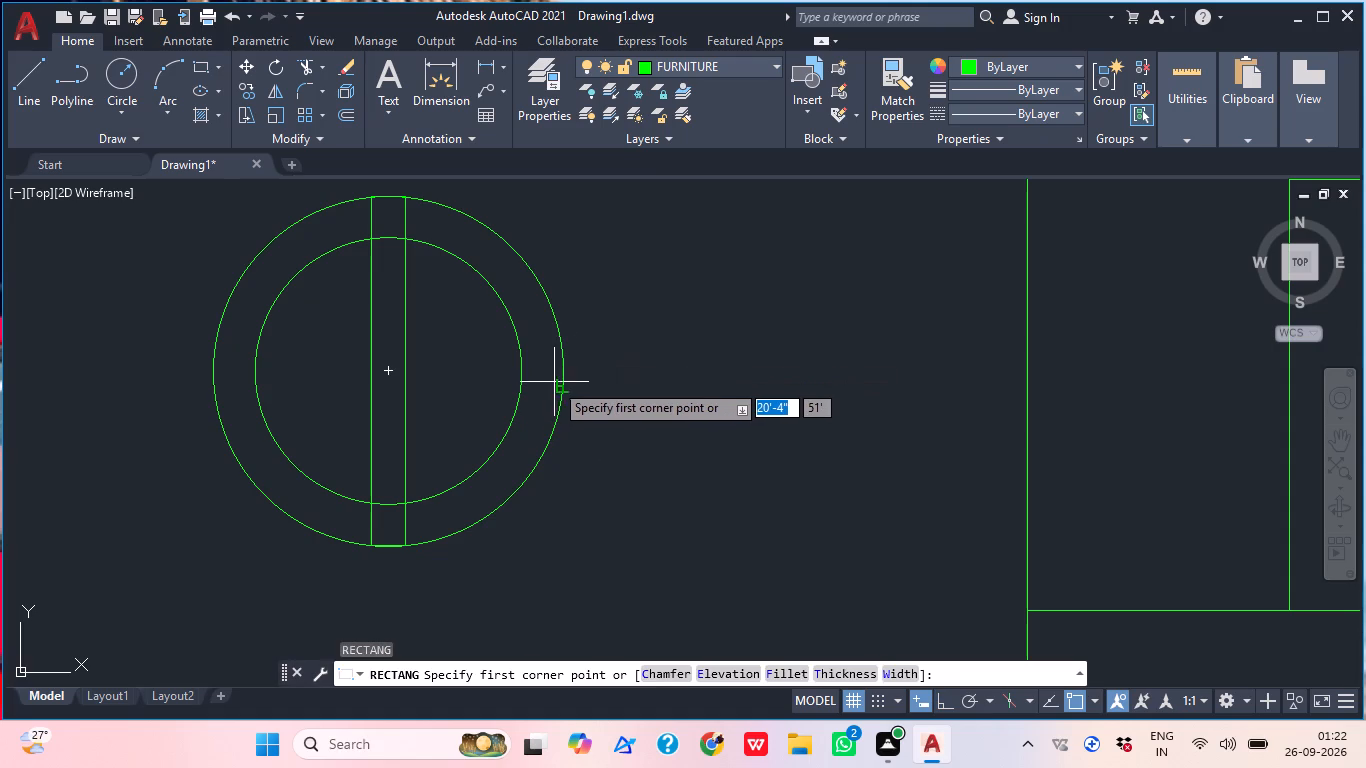
pyautogui.scroll(2, 559, 354)
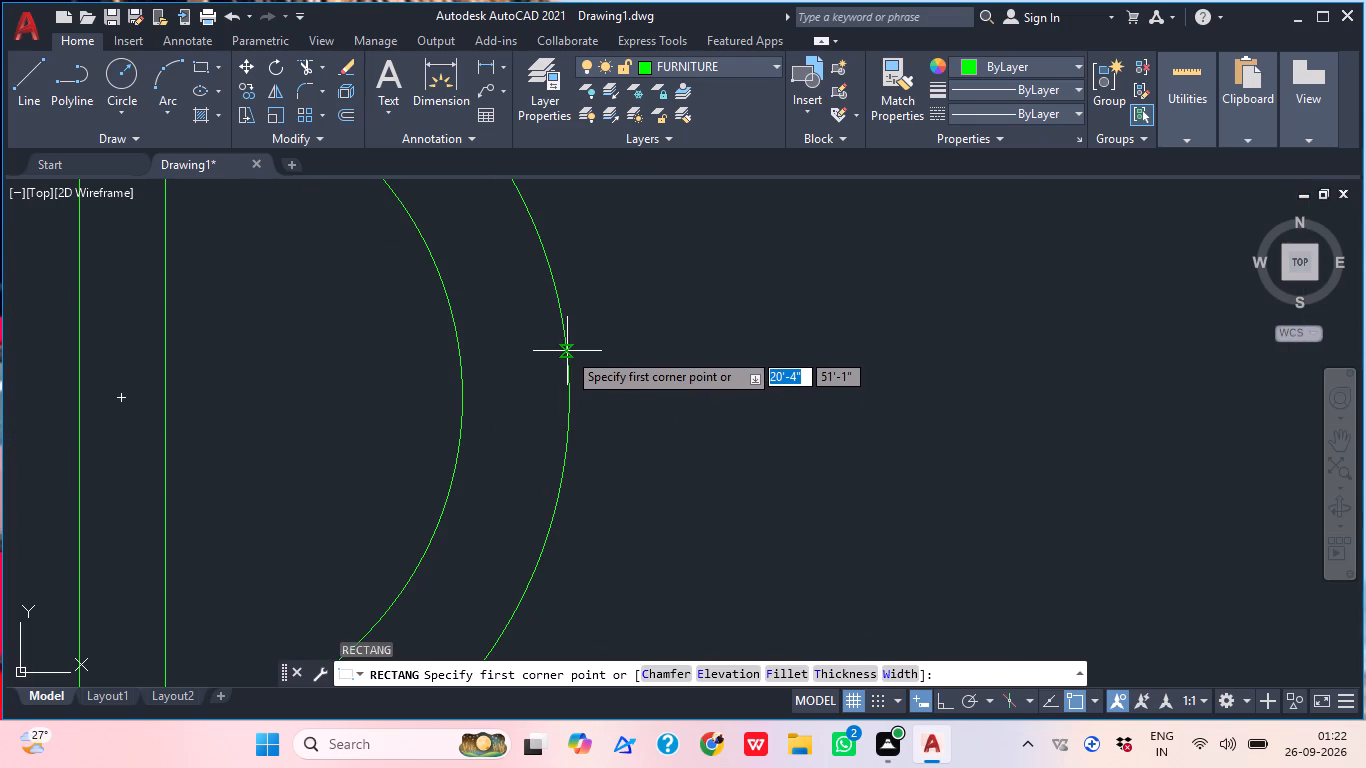
pyautogui.click(567, 351)
pyautogui.scroll(-1, 637, 416)
pyautogui.scroll(2, 637, 416)
pyautogui.scroll(-1, 655, 408)
pyautogui.scroll(1, 655, 408)
pyautogui.scroll(-1, 655, 408)
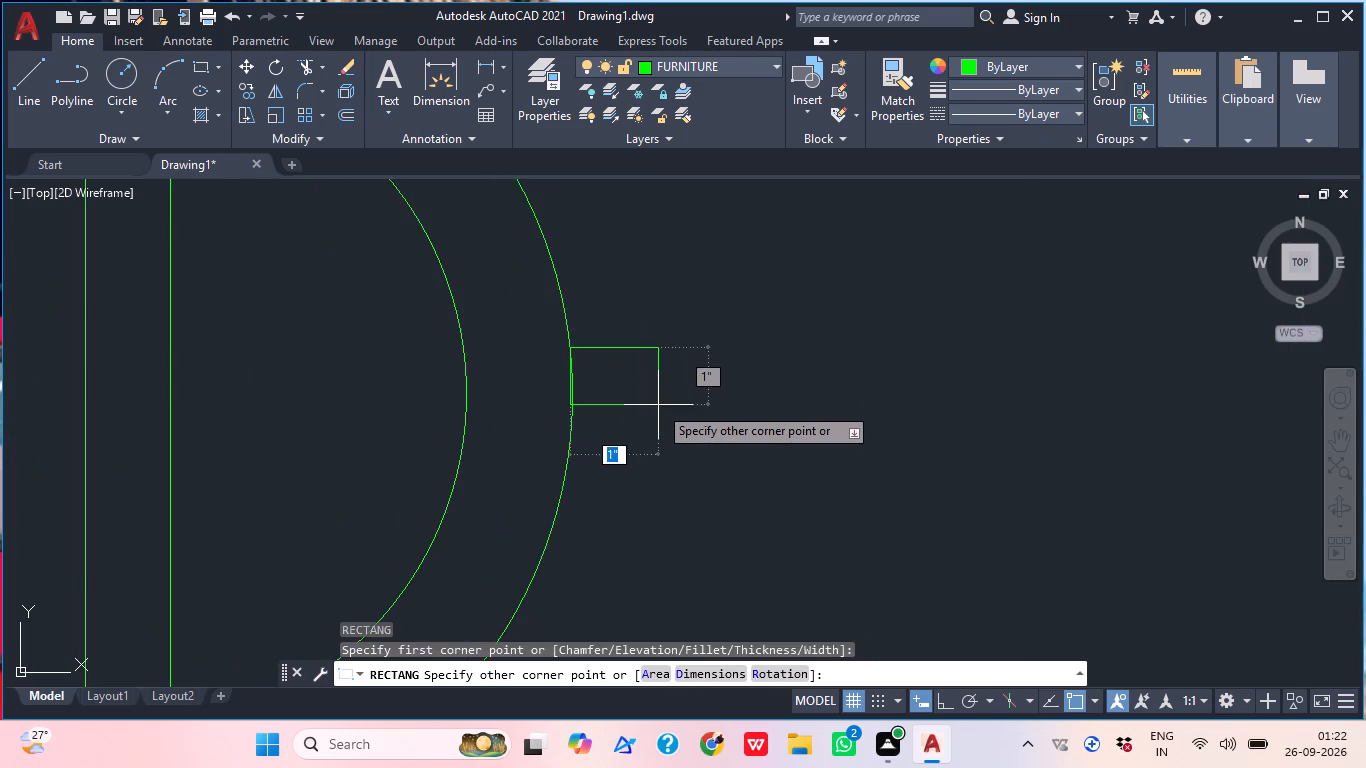
pyautogui.scroll(-4, 658, 405)
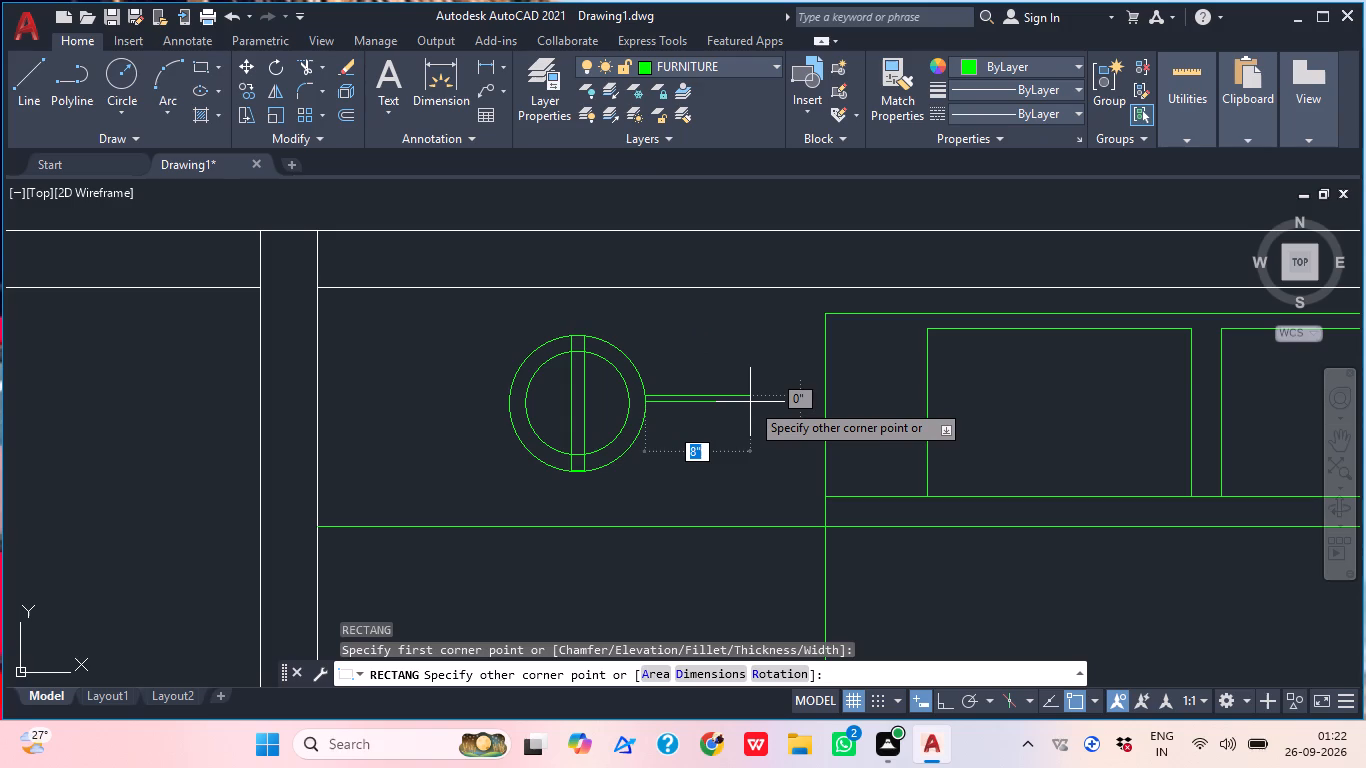
pyautogui.scroll(1, 749, 402)
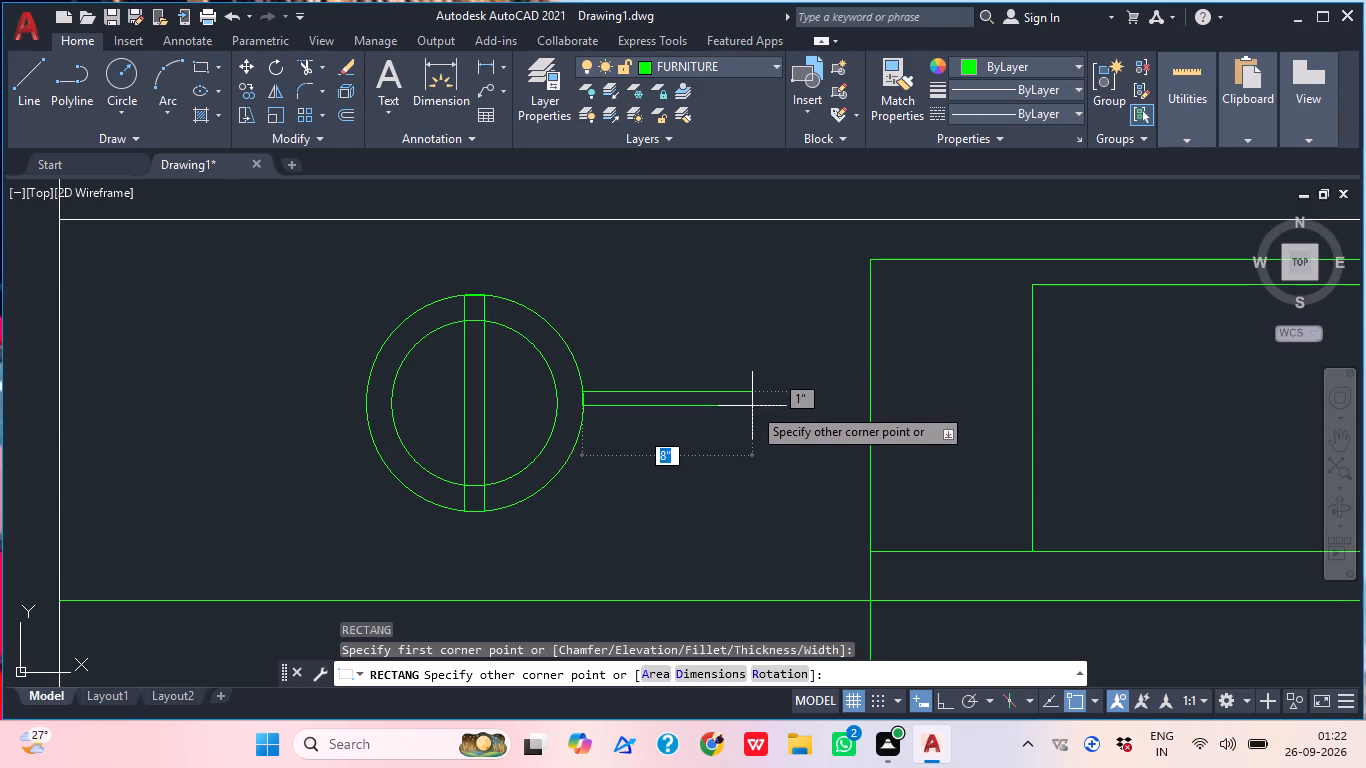
pyautogui.click(752, 402)
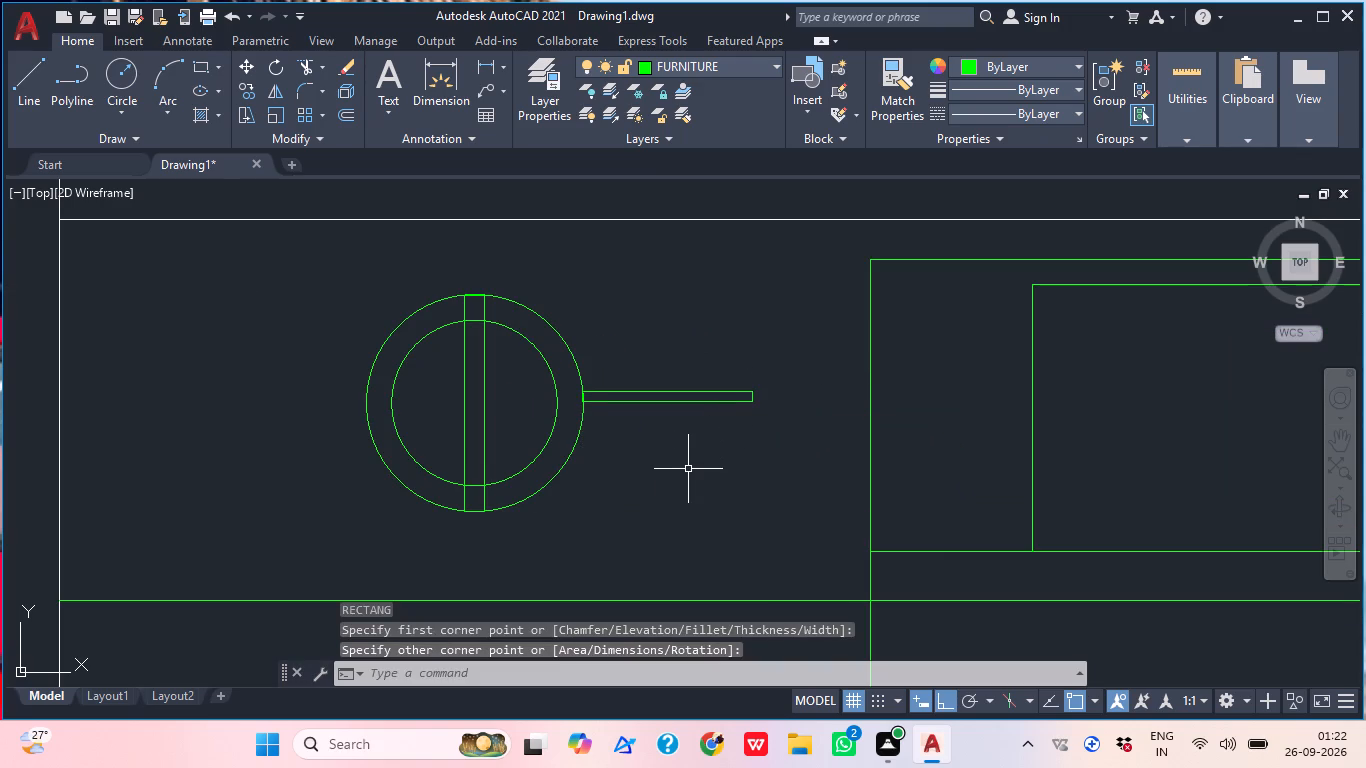
# Draw a thin horizontal rectangle about 2" long across the west lamp's outer ring, ending at the inner circle's west edge.
pyautogui.moveTo(682, 477); pyautogui.dragTo(664, 499, button='middle')
pyautogui.scroll(1, 664, 499)
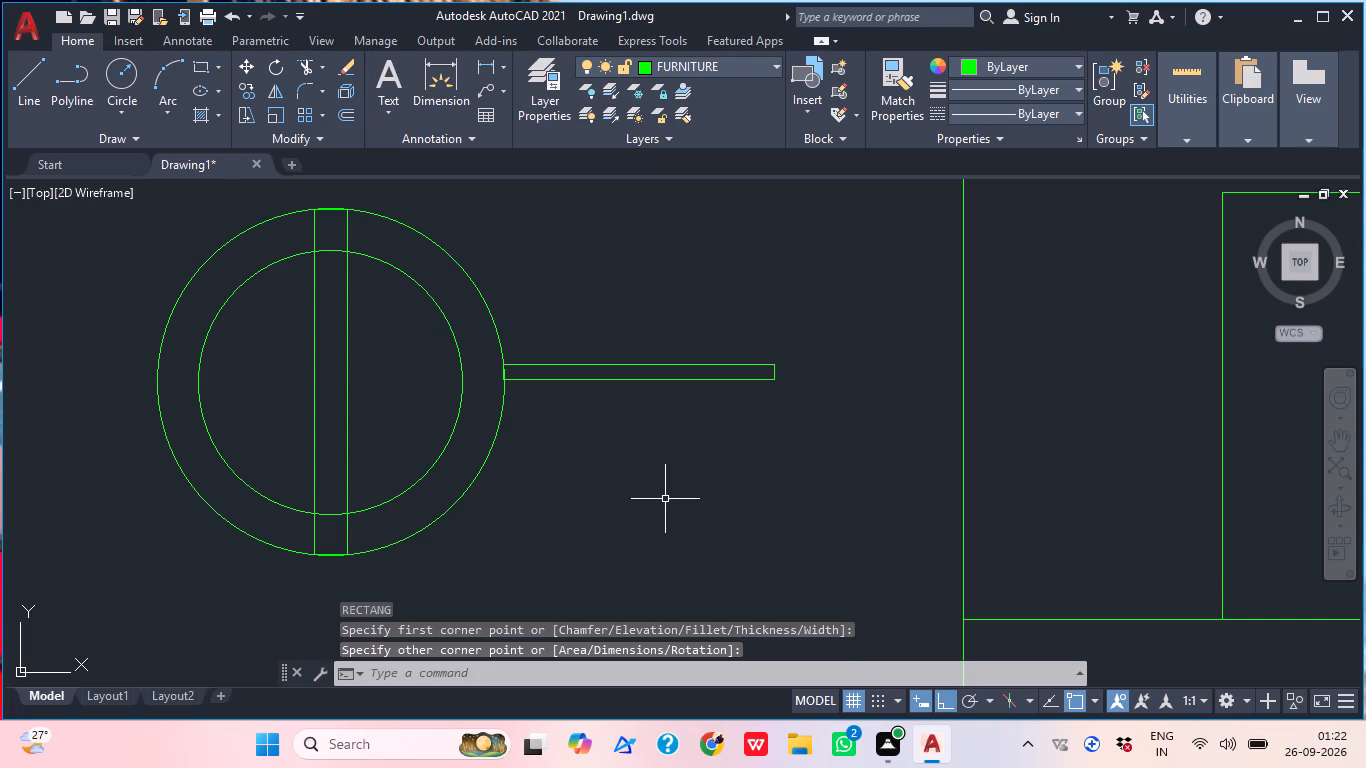
pyautogui.write('REC')
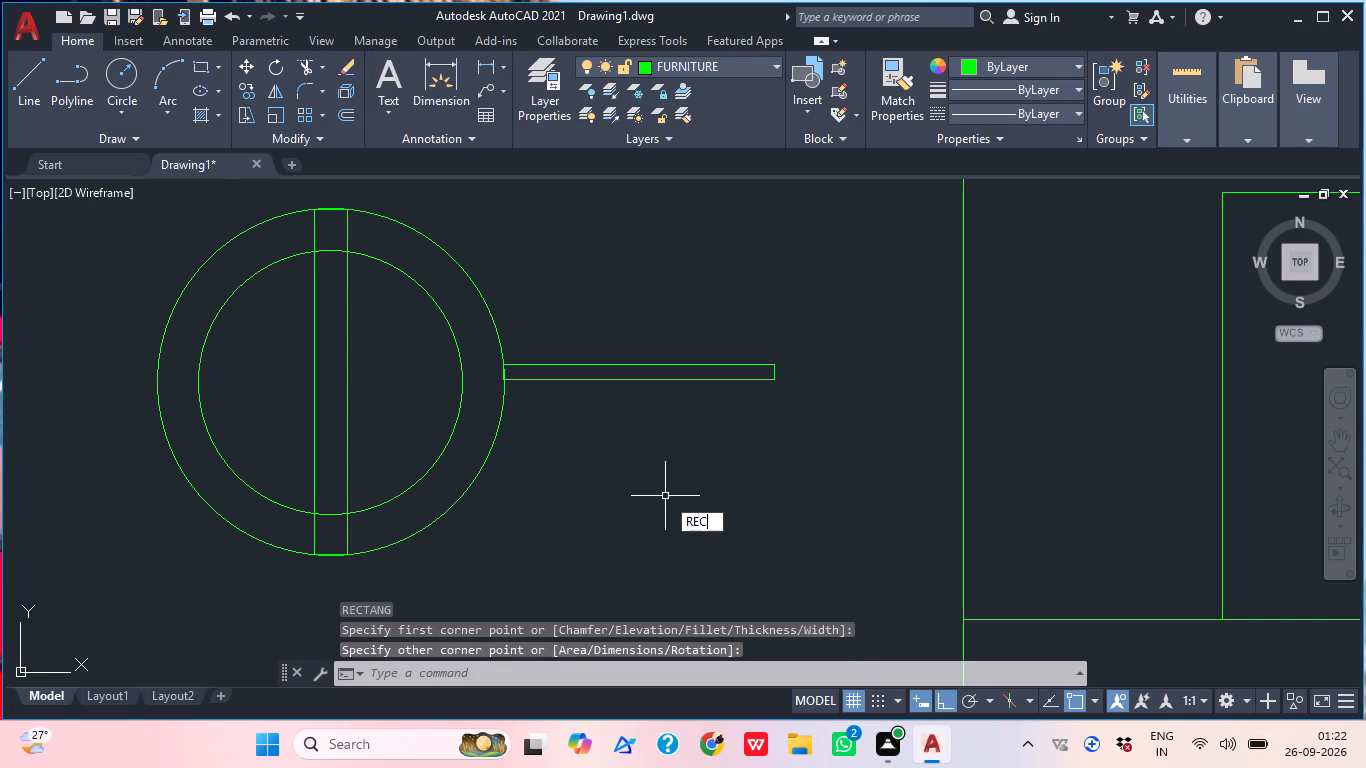
pyautogui.press('Return')
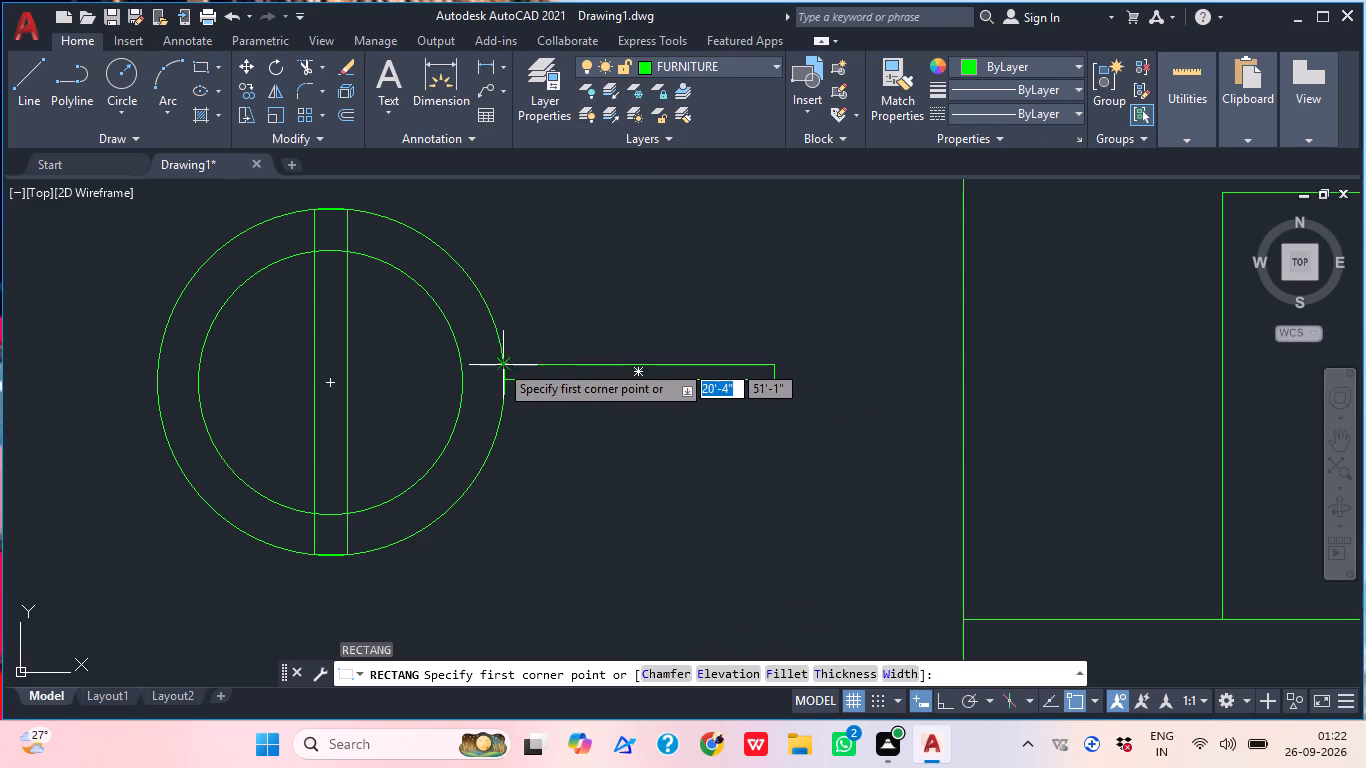
pyautogui.click(130, 369)
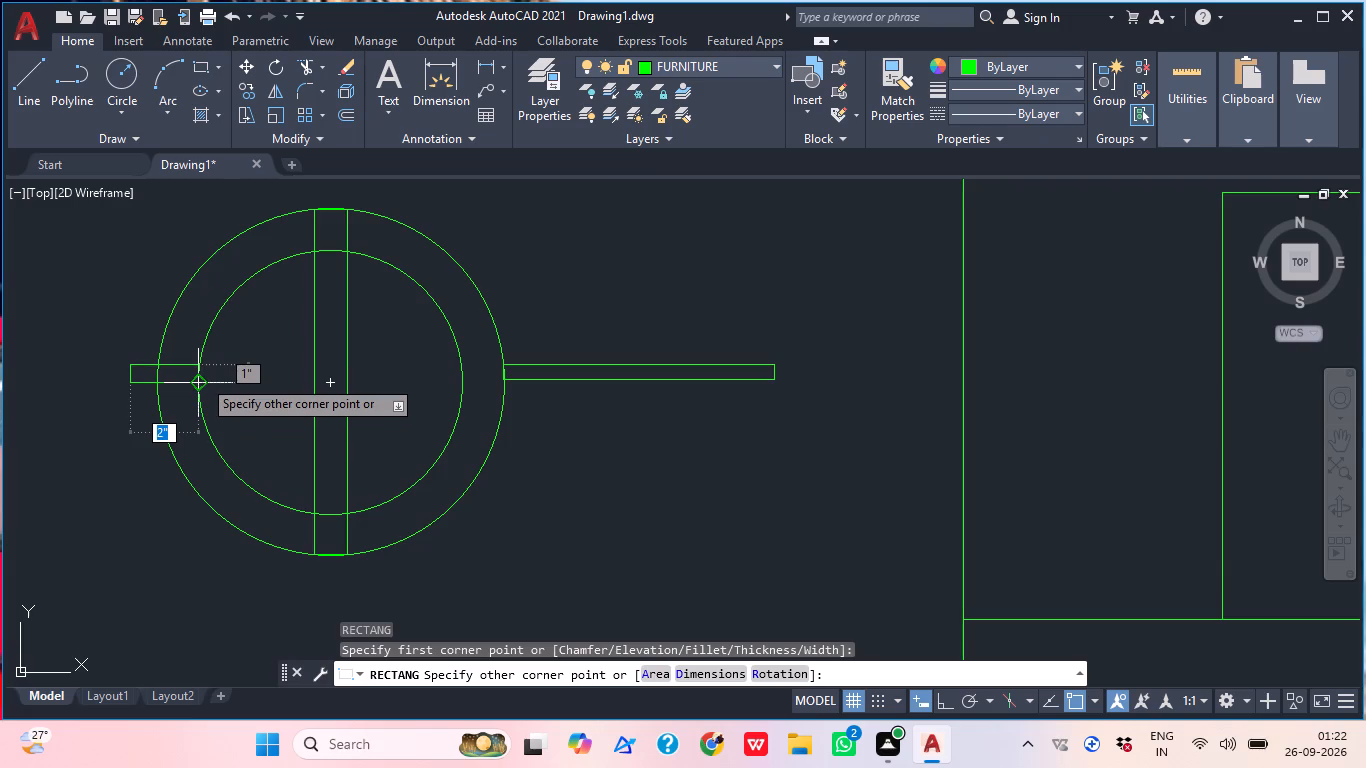
pyautogui.scroll(2, 201, 378)
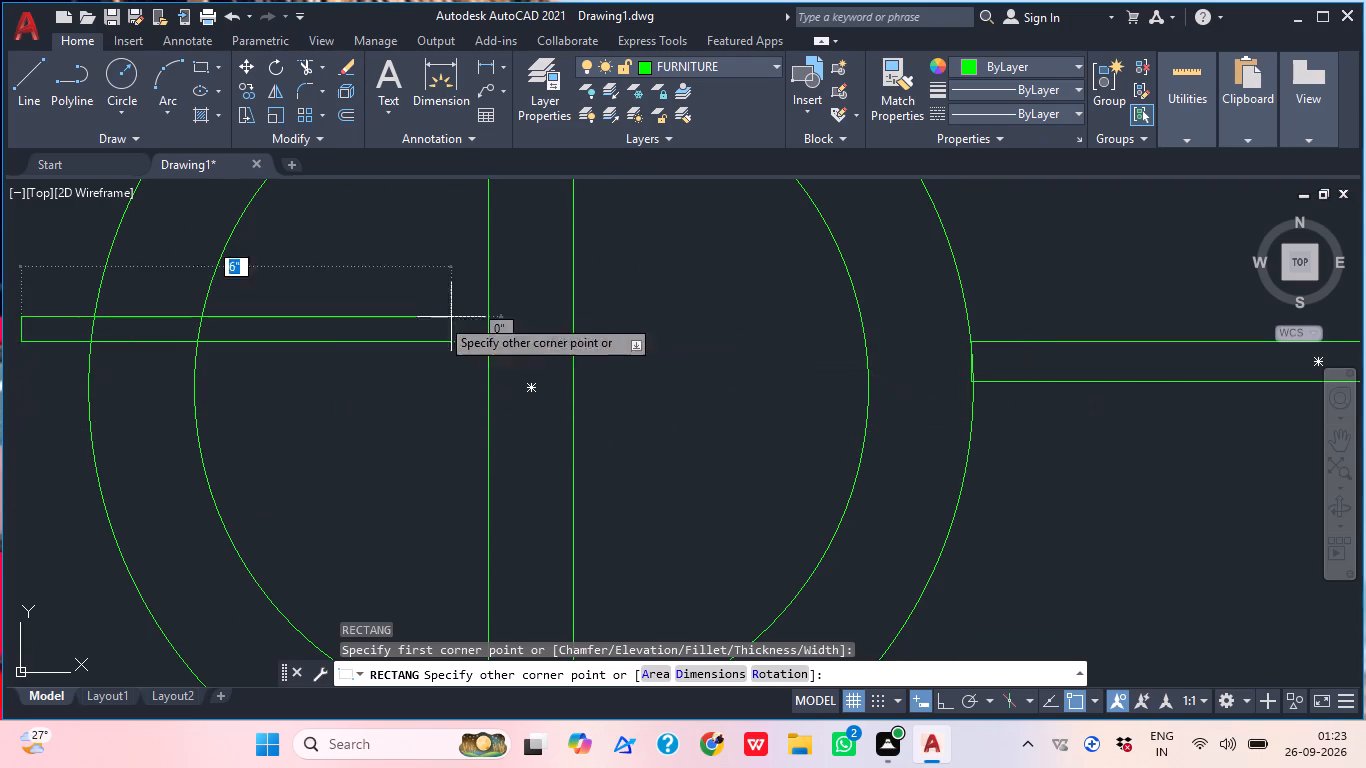
pyautogui.click(199, 377)
# Draw a narrow vertical rectangle about 2" wide and 11" tall through the centre of the east bedside lamp's circle.
pyautogui.scroll(-2, 349, 349)
pyautogui.moveTo(436, 387); pyautogui.dragTo(365, 422, button='middle')
pyautogui.scroll(-1, 394, 397)
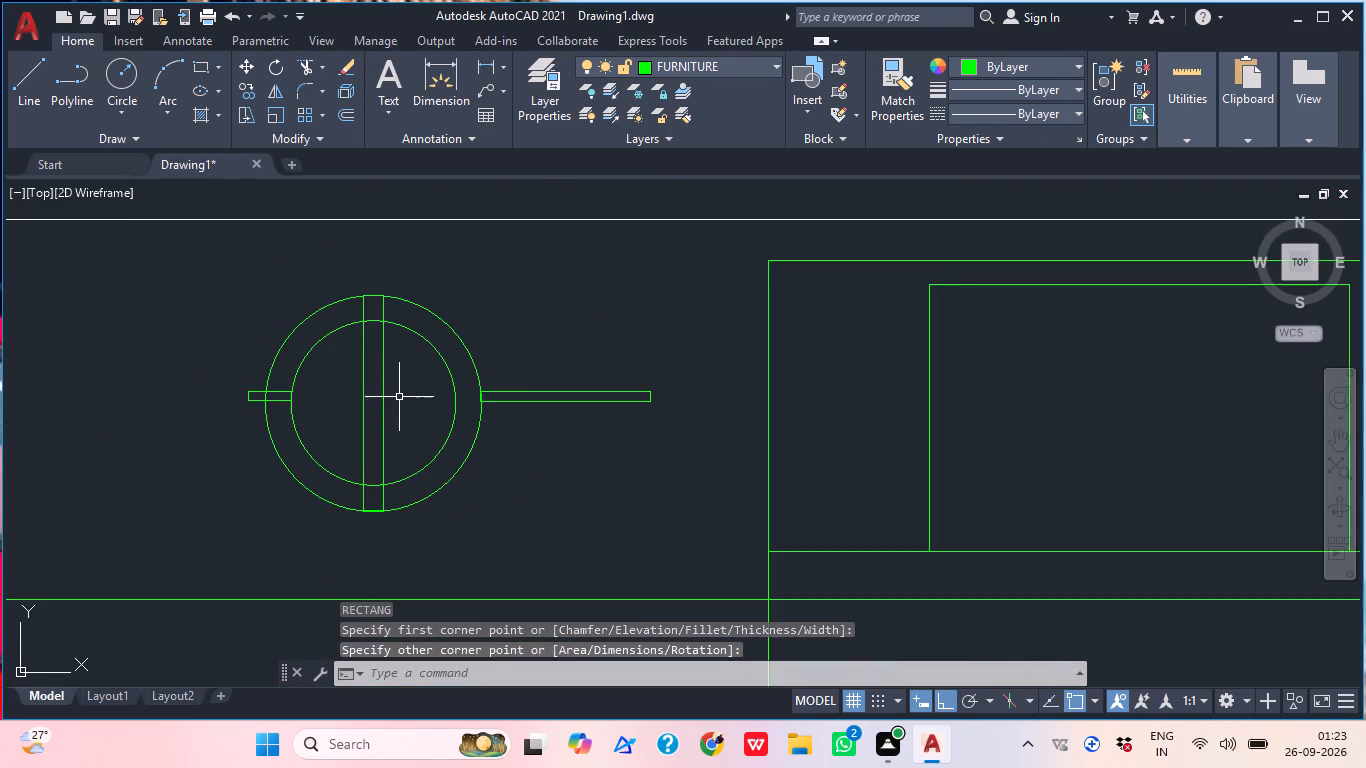
pyautogui.moveTo(407, 408); pyautogui.dragTo(422, 393, button='middle')
pyautogui.scroll(-1, 423, 389)
pyautogui.moveTo(583, 410); pyautogui.dragTo(476, 416, button='middle')
pyautogui.scroll(-3, 500, 378)
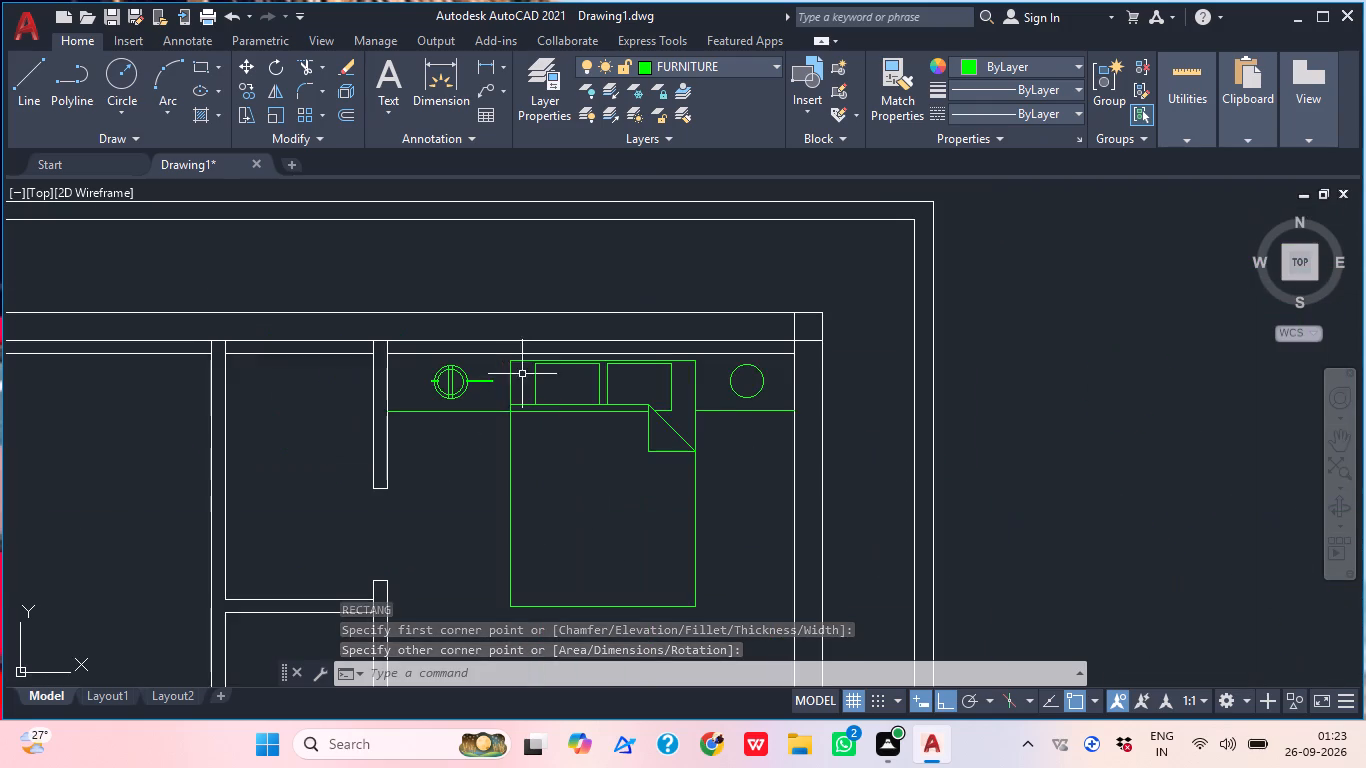
pyautogui.moveTo(552, 400); pyautogui.dragTo(521, 402, button='middle')
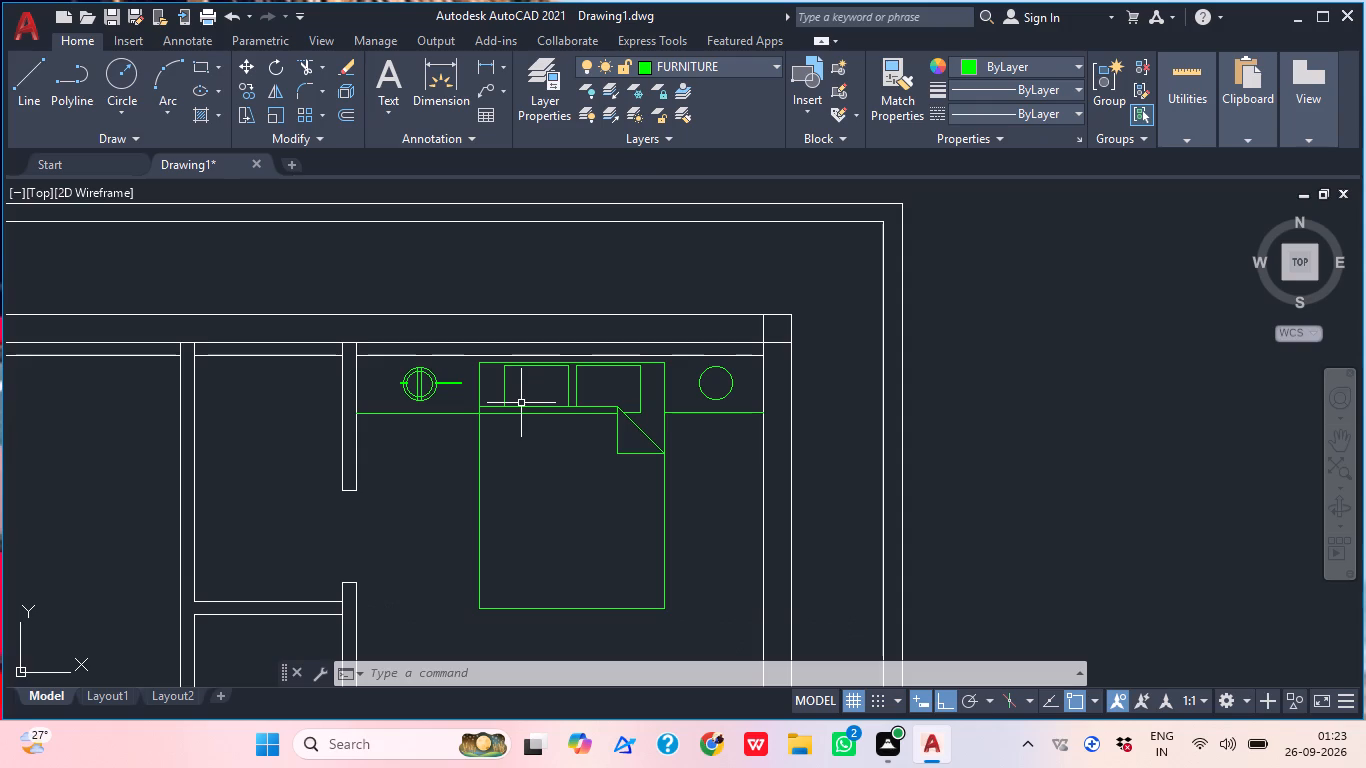
pyautogui.moveTo(594, 431); pyautogui.dragTo(573, 439, button='middle')
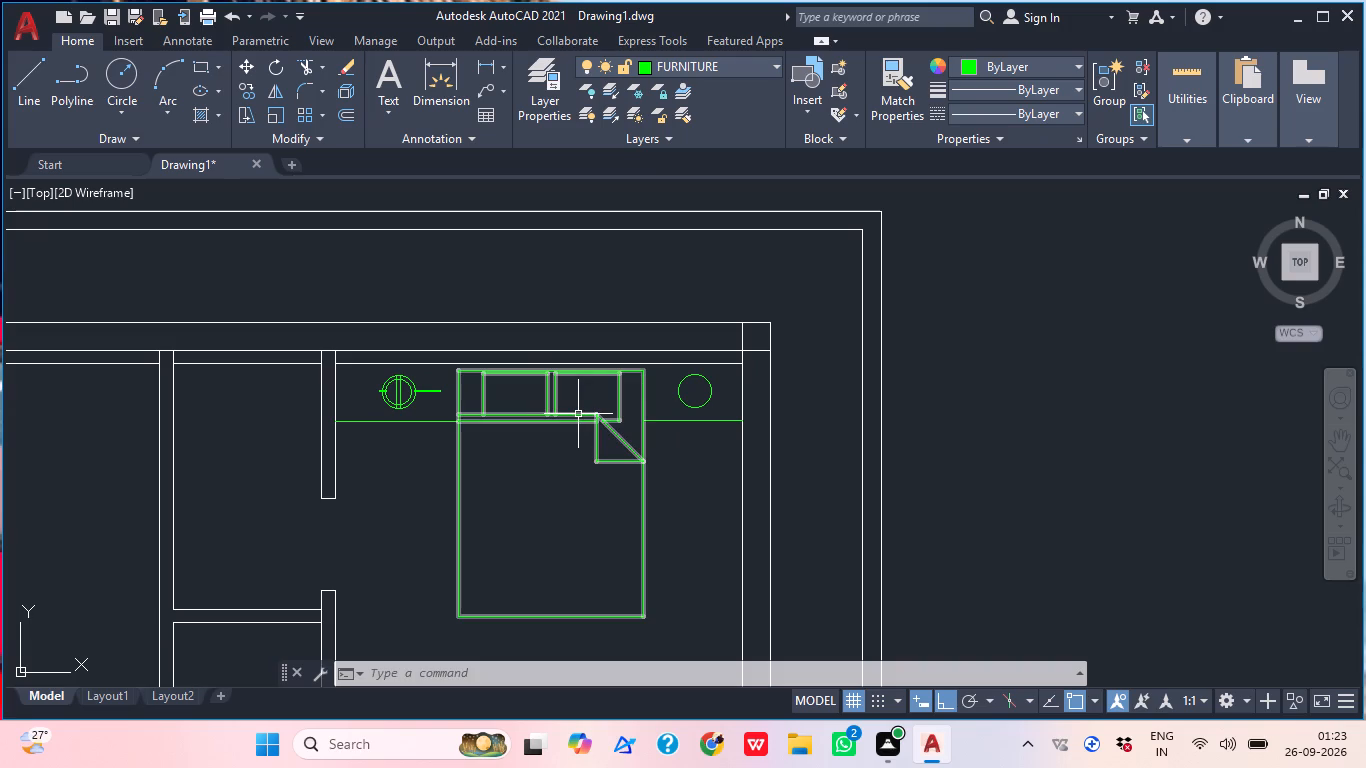
pyautogui.write('REC')
pyautogui.press('Return')
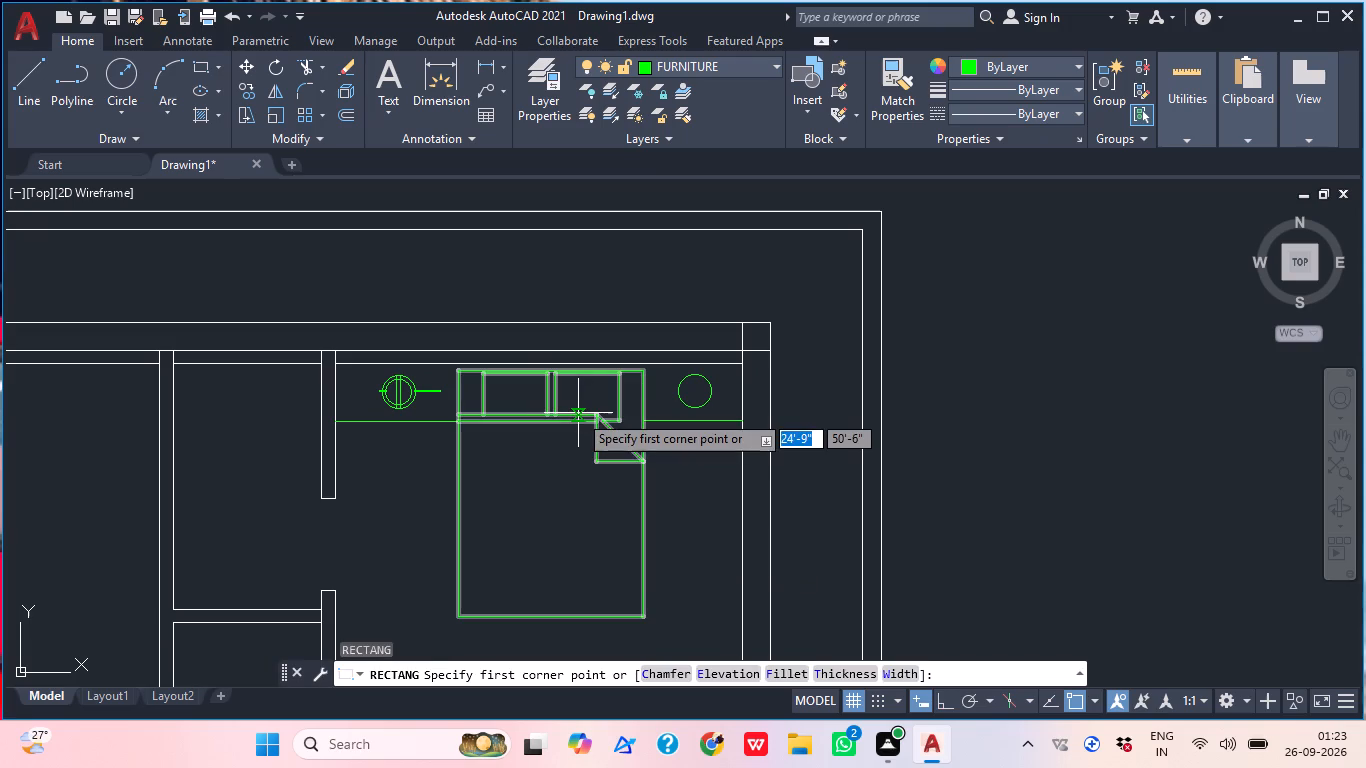
pyautogui.scroll(2, 696, 430)
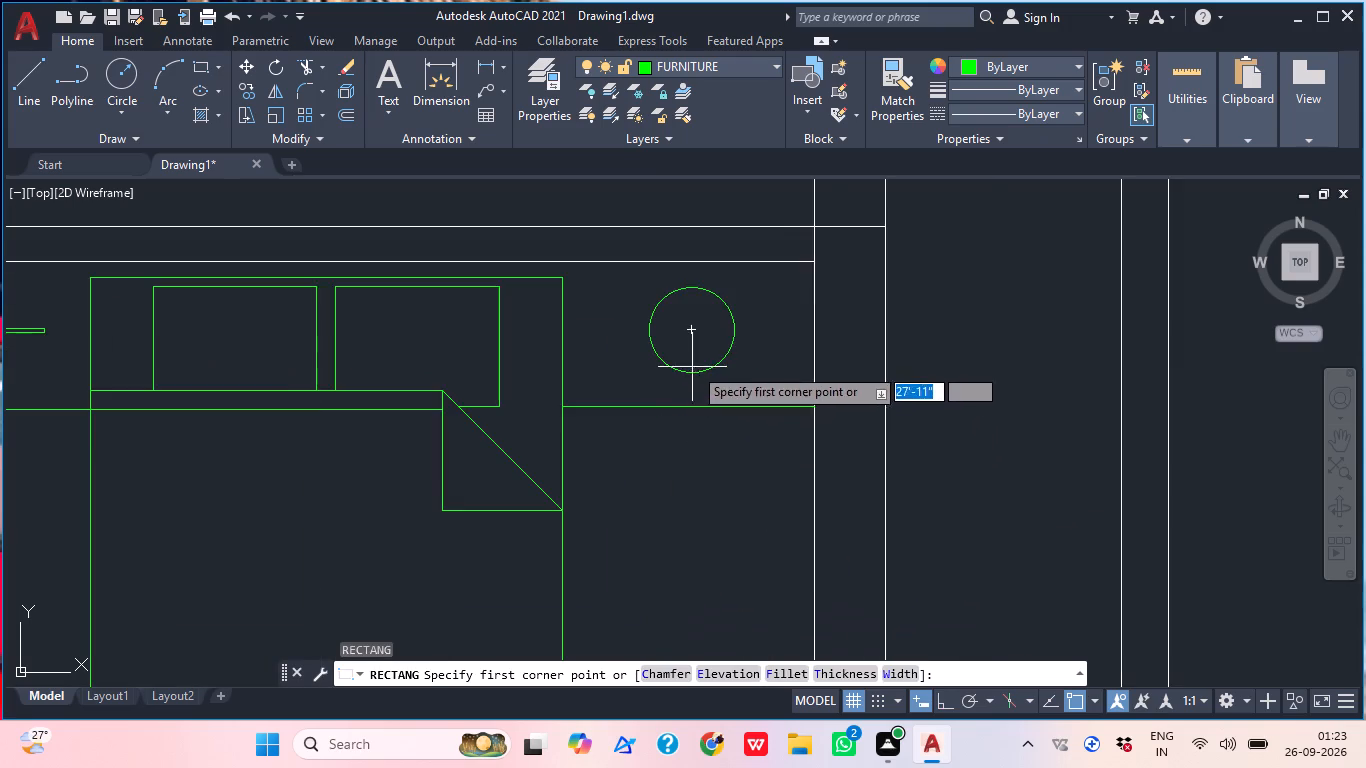
pyautogui.moveTo(693, 366); pyautogui.dragTo(635, 426, button='middle')
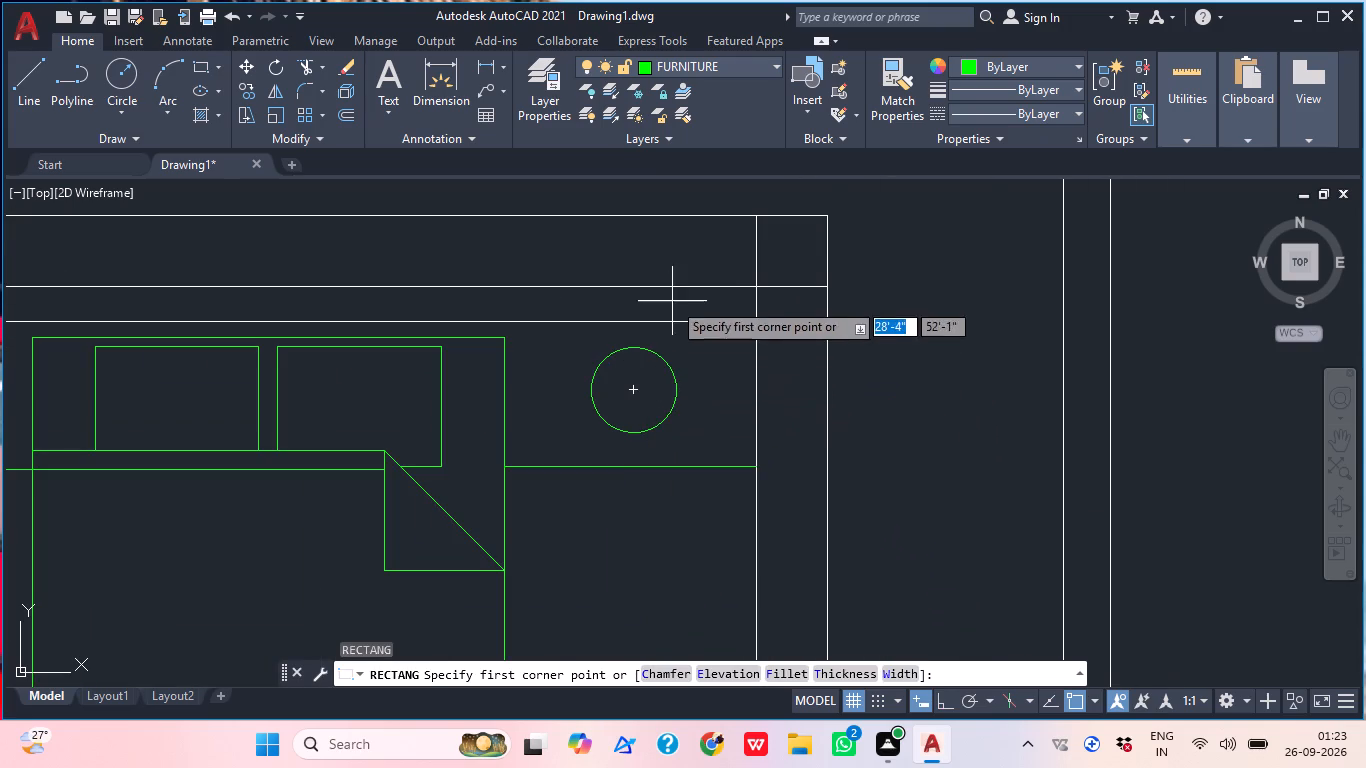
pyautogui.scroll(2, 634, 372)
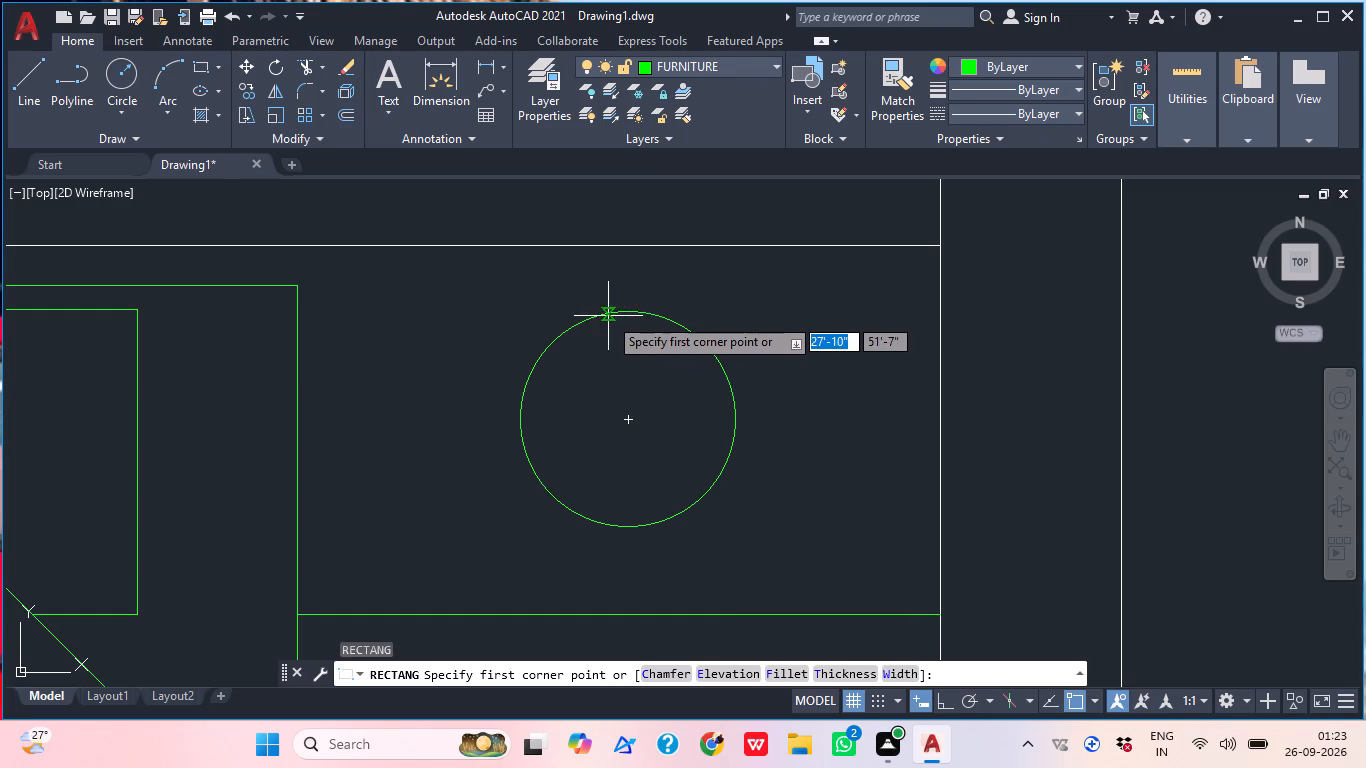
pyautogui.click(608, 317)
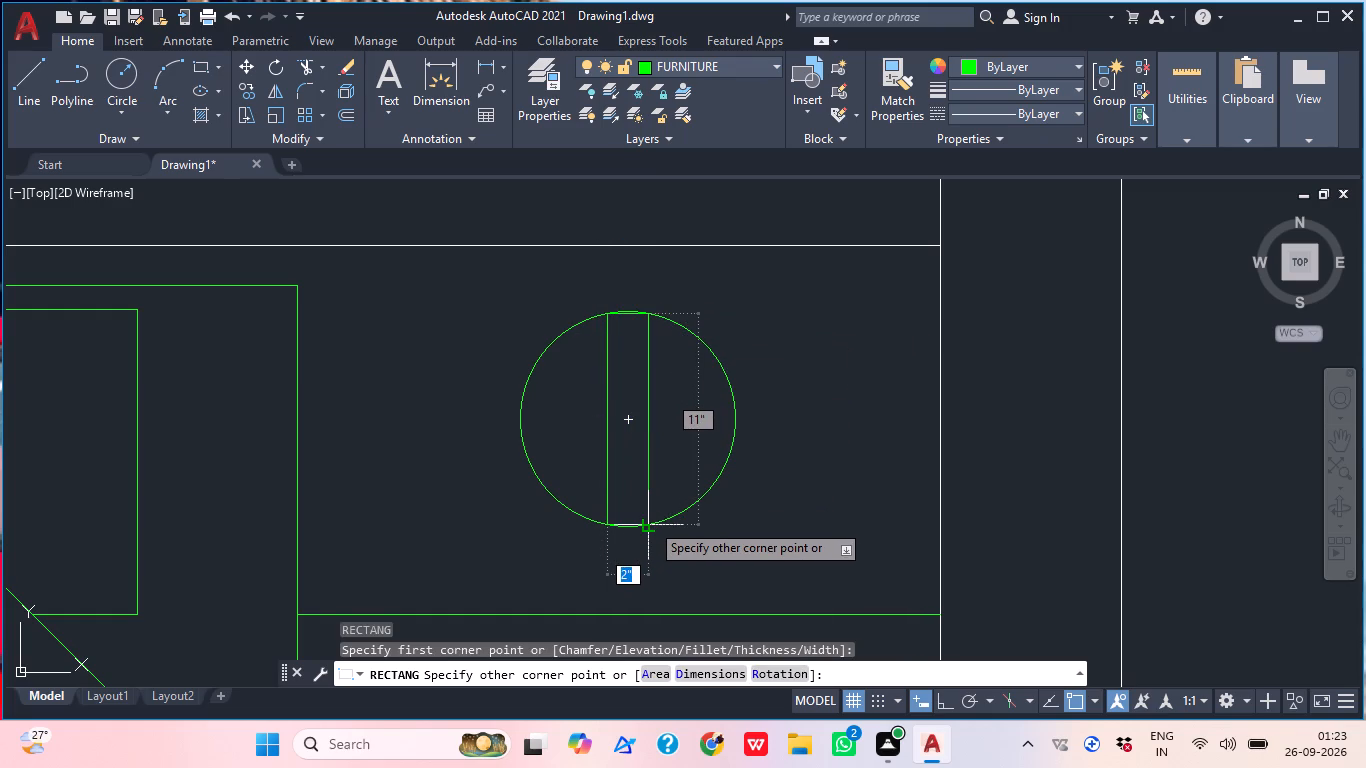
pyautogui.moveTo(638, 524); pyautogui.dragTo(623, 495, button='middle')
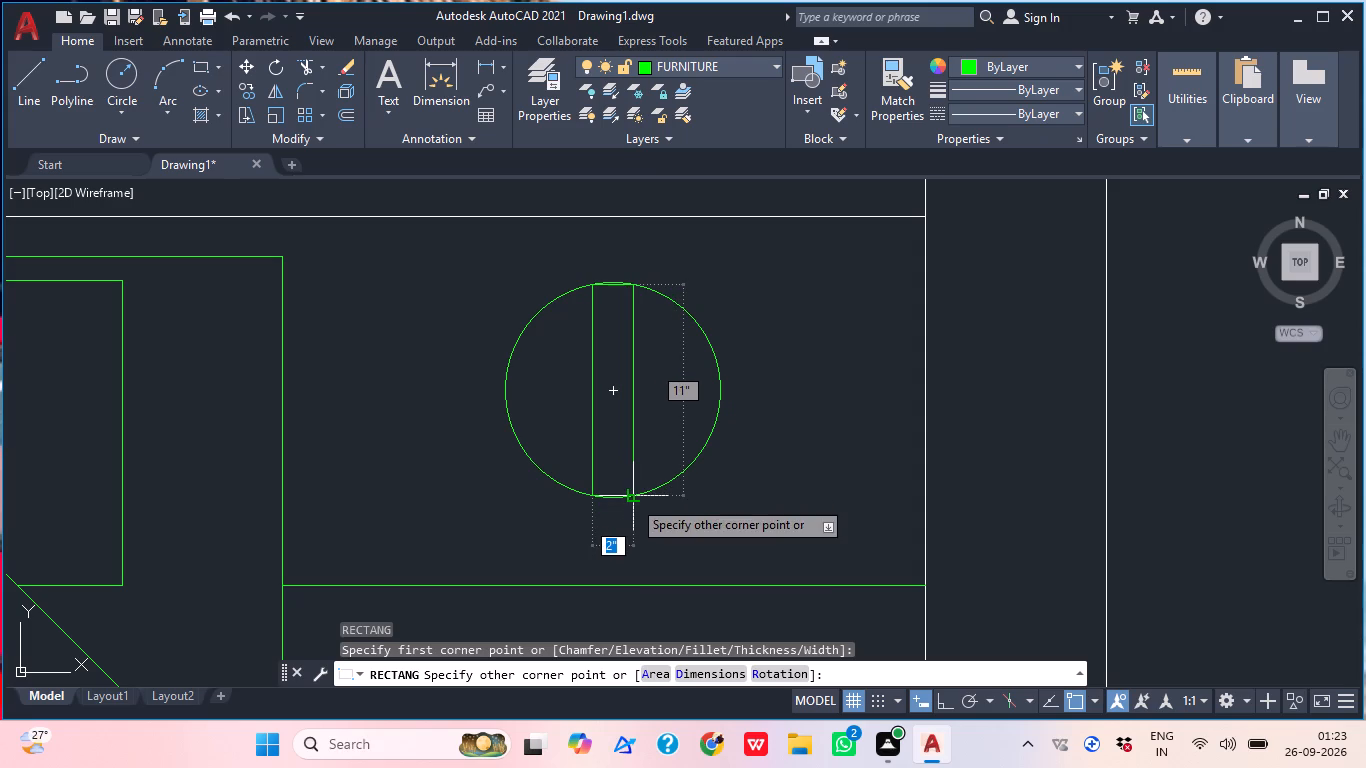
pyautogui.click(632, 499)
# Draw a small horizontal rectangle about 2" by 1" extending west from the east bedside lamp's circle.
pyautogui.moveTo(652, 456); pyautogui.dragTo(622, 483, button='middle')
pyautogui.scroll(-1, 626, 470)
pyautogui.scroll(1, 626, 464)
pyautogui.scroll(-2, 626, 464)
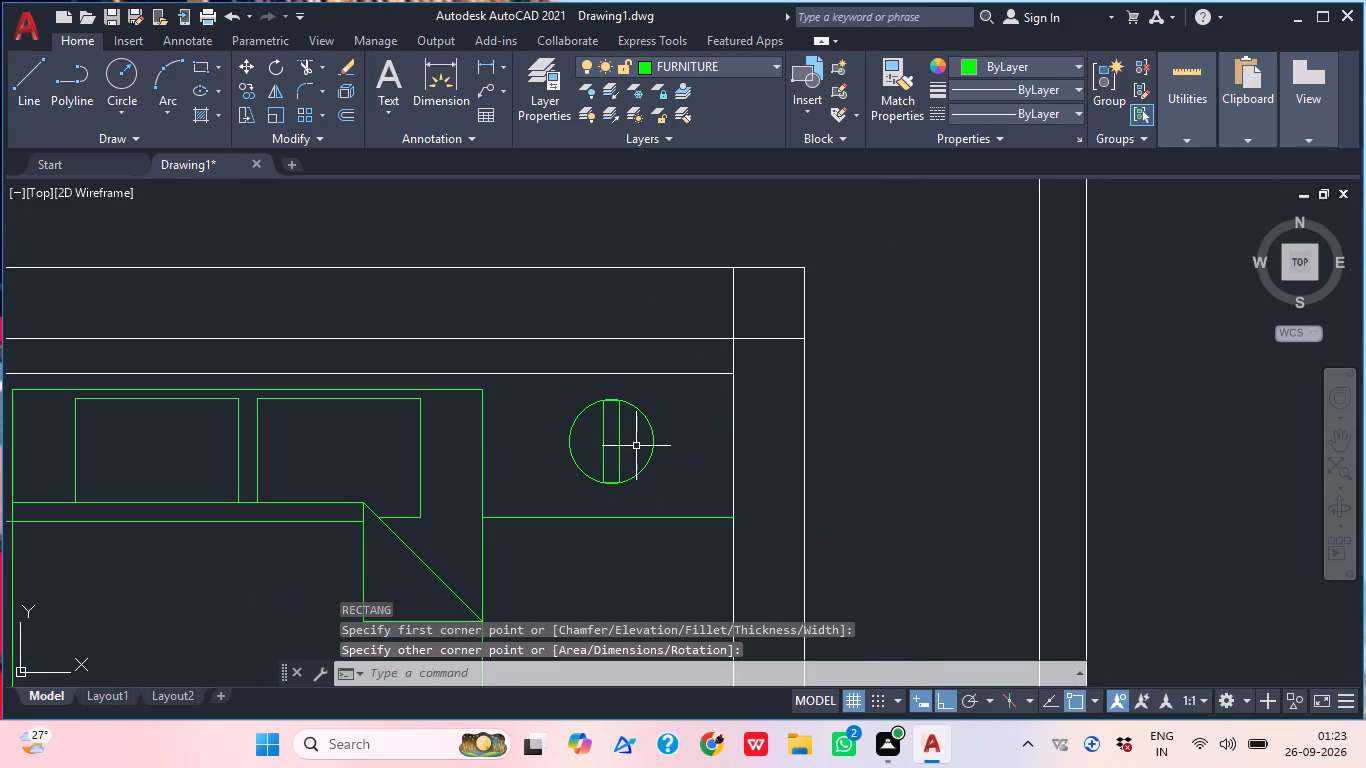
pyautogui.scroll(-2, 648, 443)
pyautogui.moveTo(641, 500); pyautogui.dragTo(666, 503, button='middle')
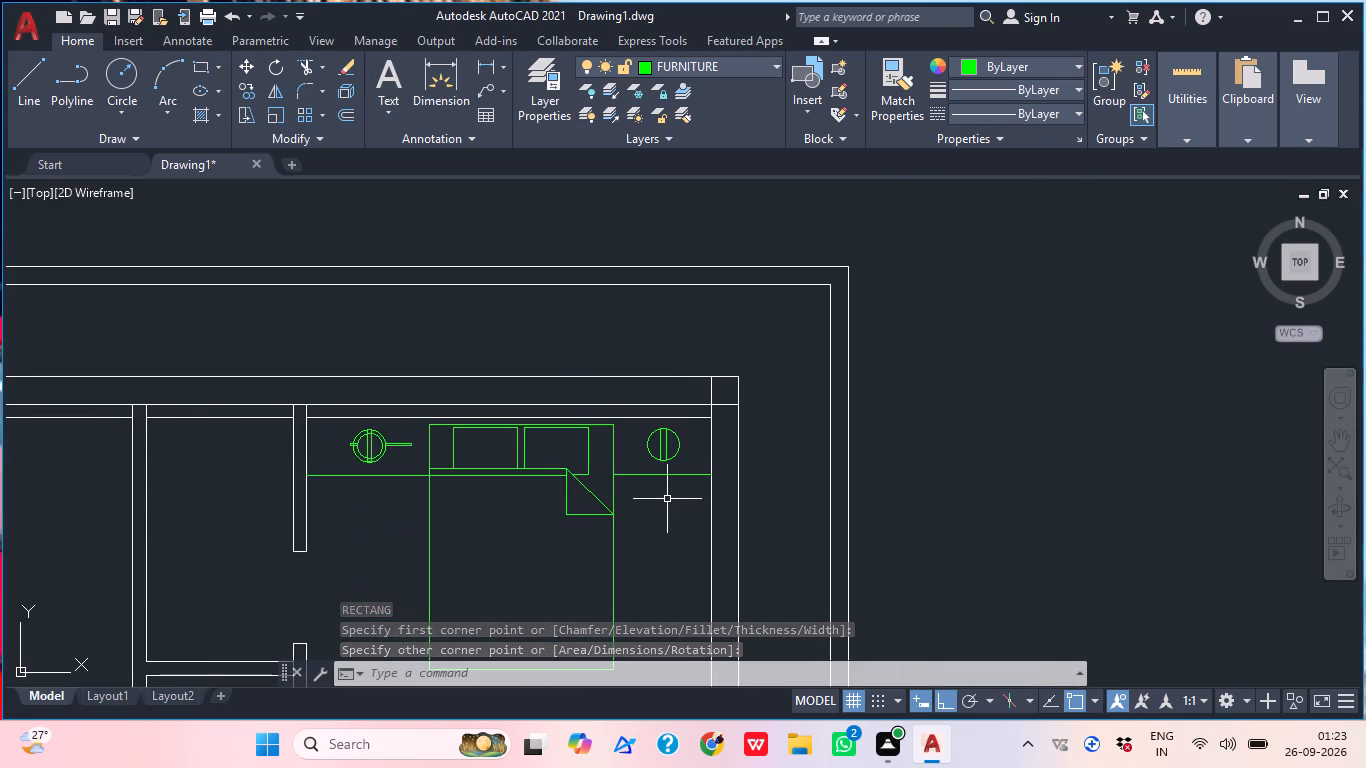
pyautogui.write('REC')
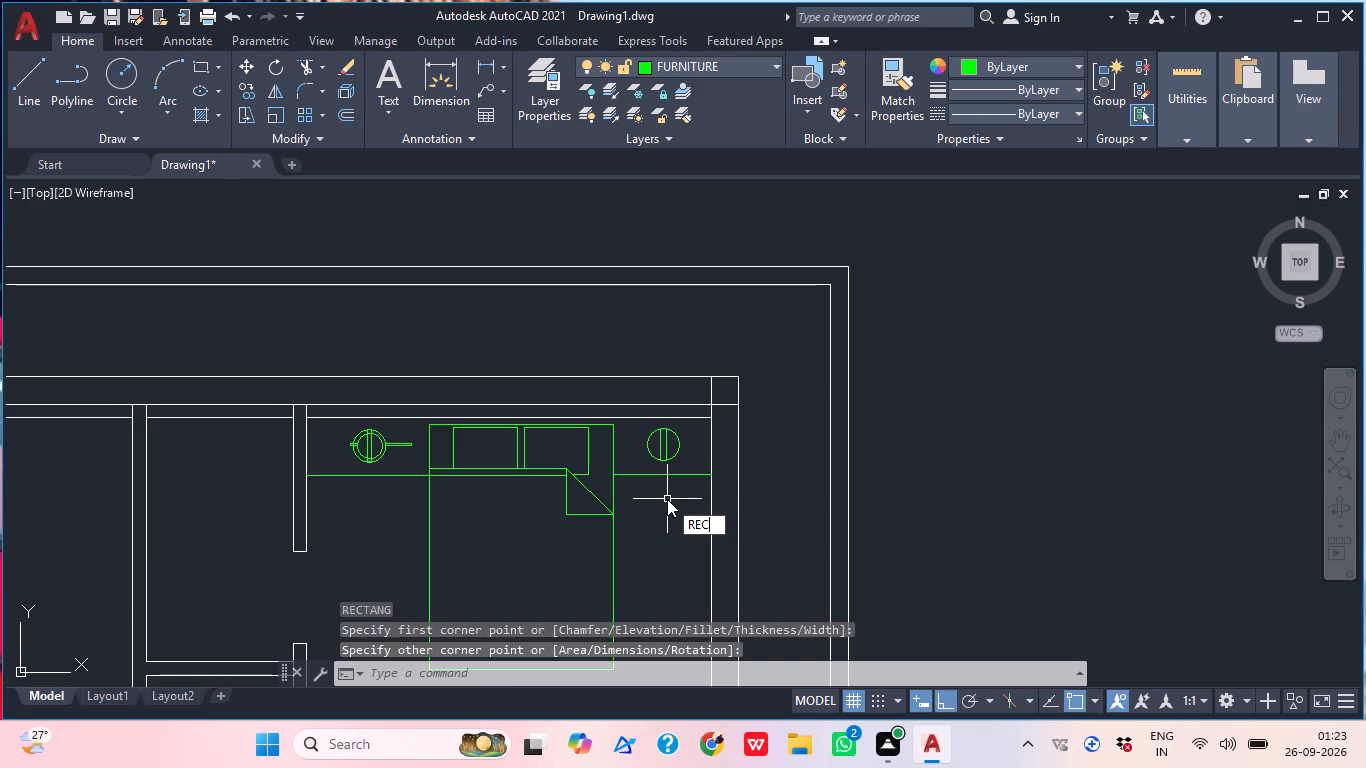
pyautogui.press('Return')
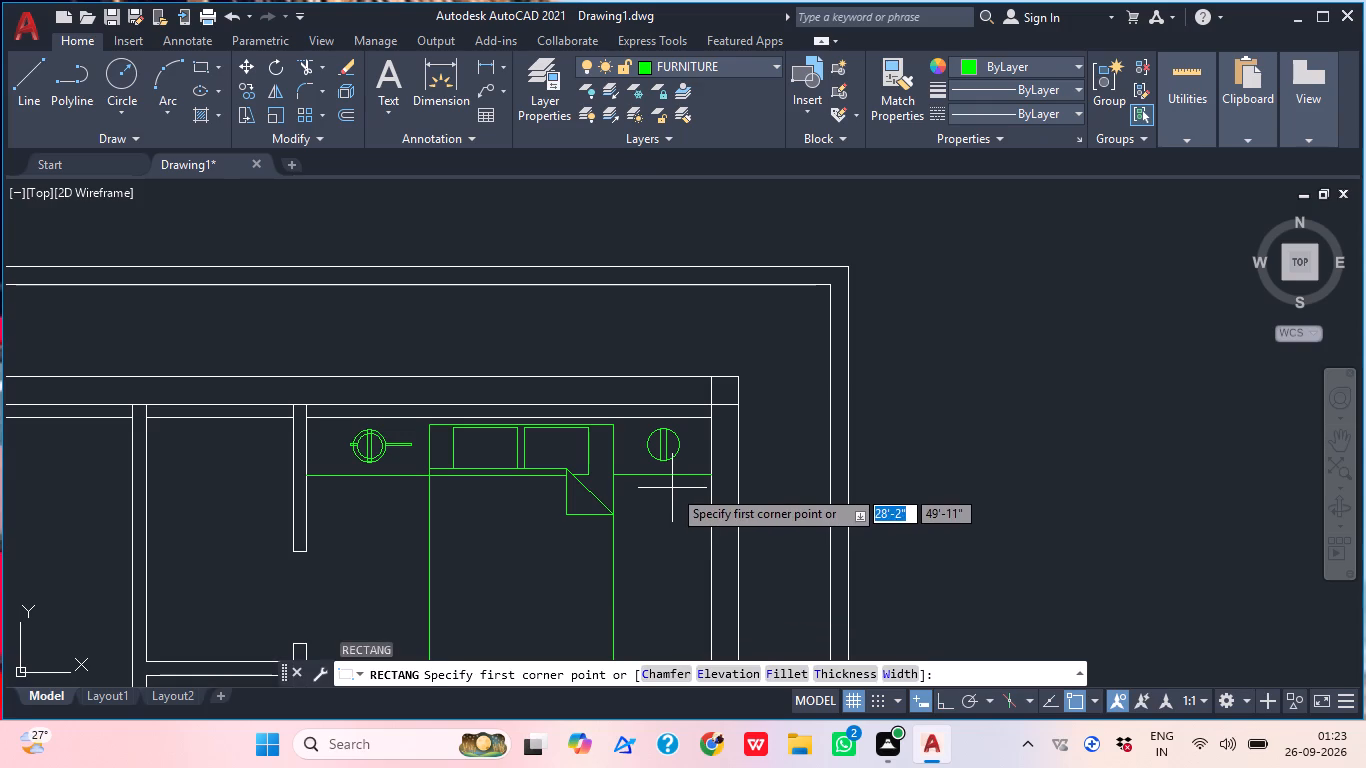
pyautogui.scroll(6, 646, 425)
pyautogui.moveTo(637, 490); pyautogui.dragTo(634, 430, button='middle')
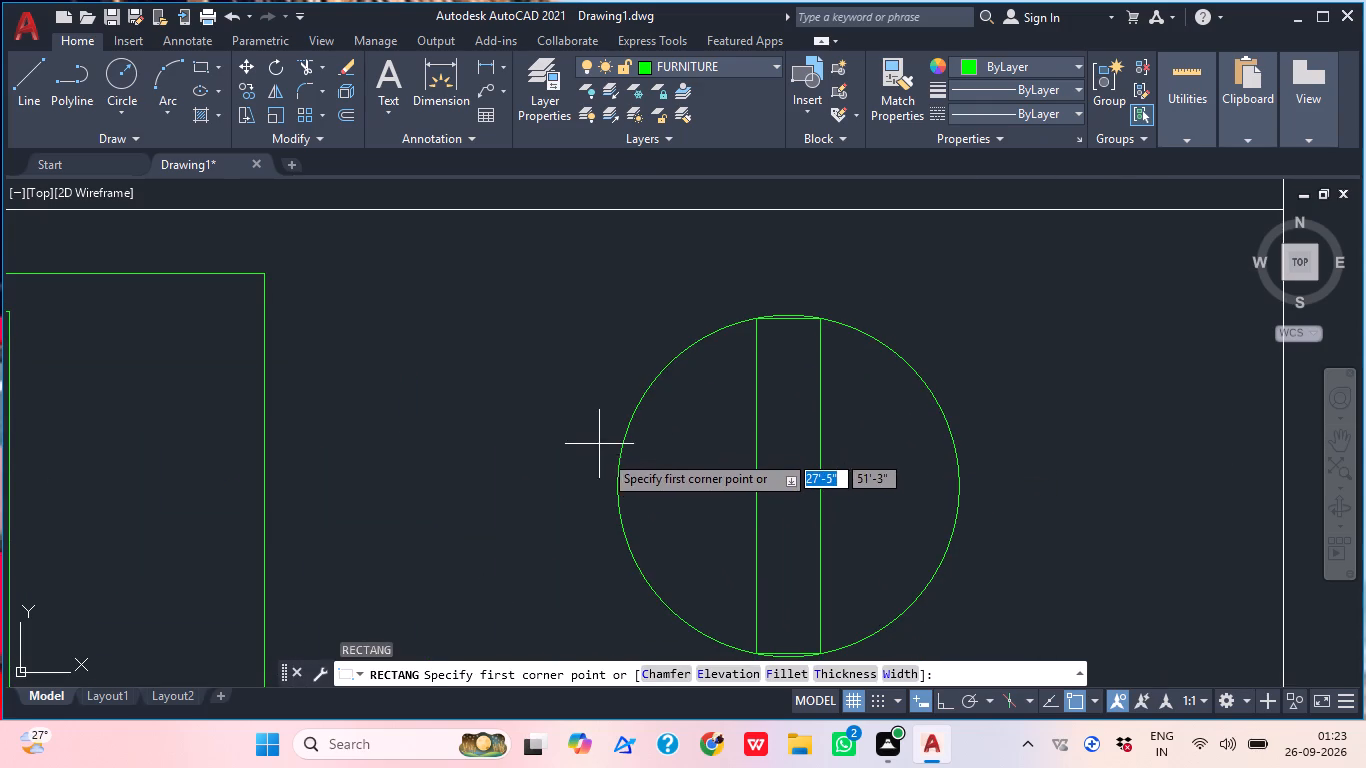
pyautogui.click(618, 462)
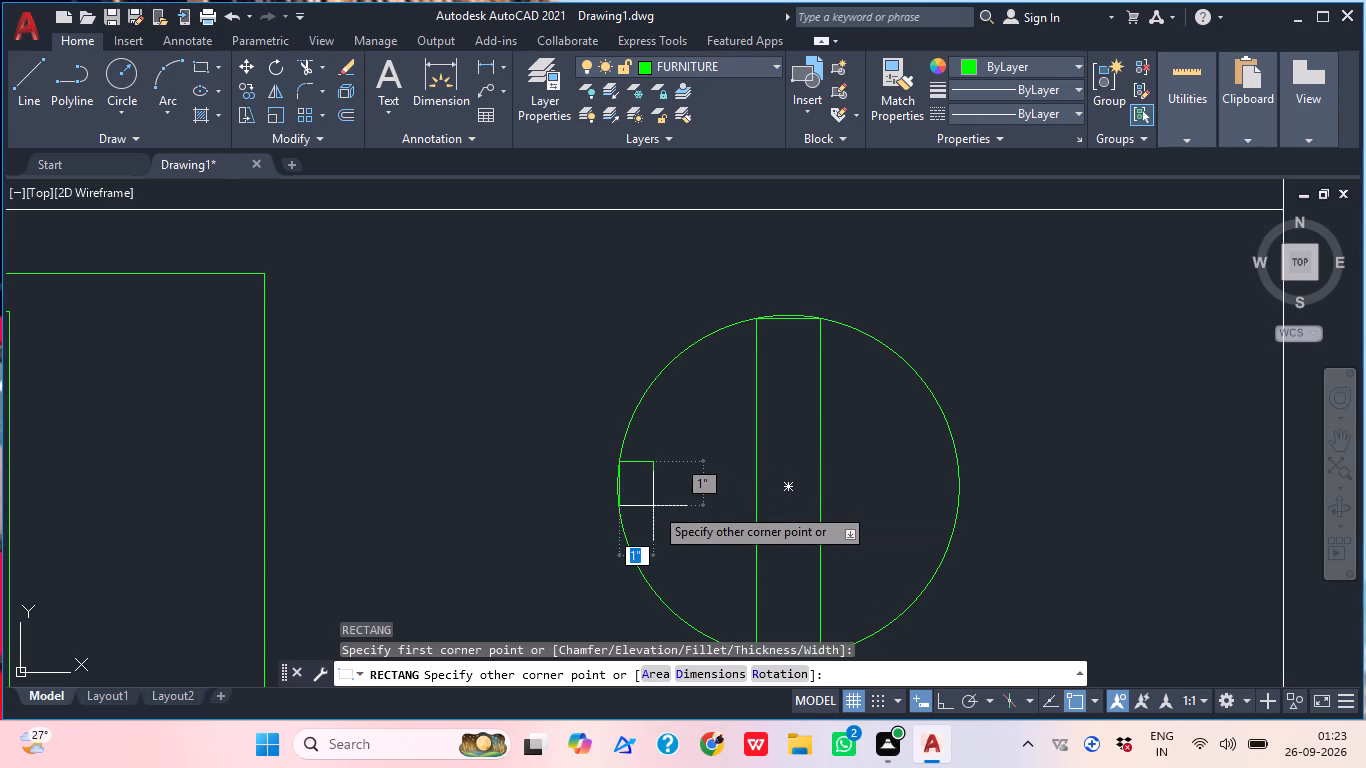
pyautogui.moveTo(569, 486); pyautogui.dragTo(549, 519, button='middle')
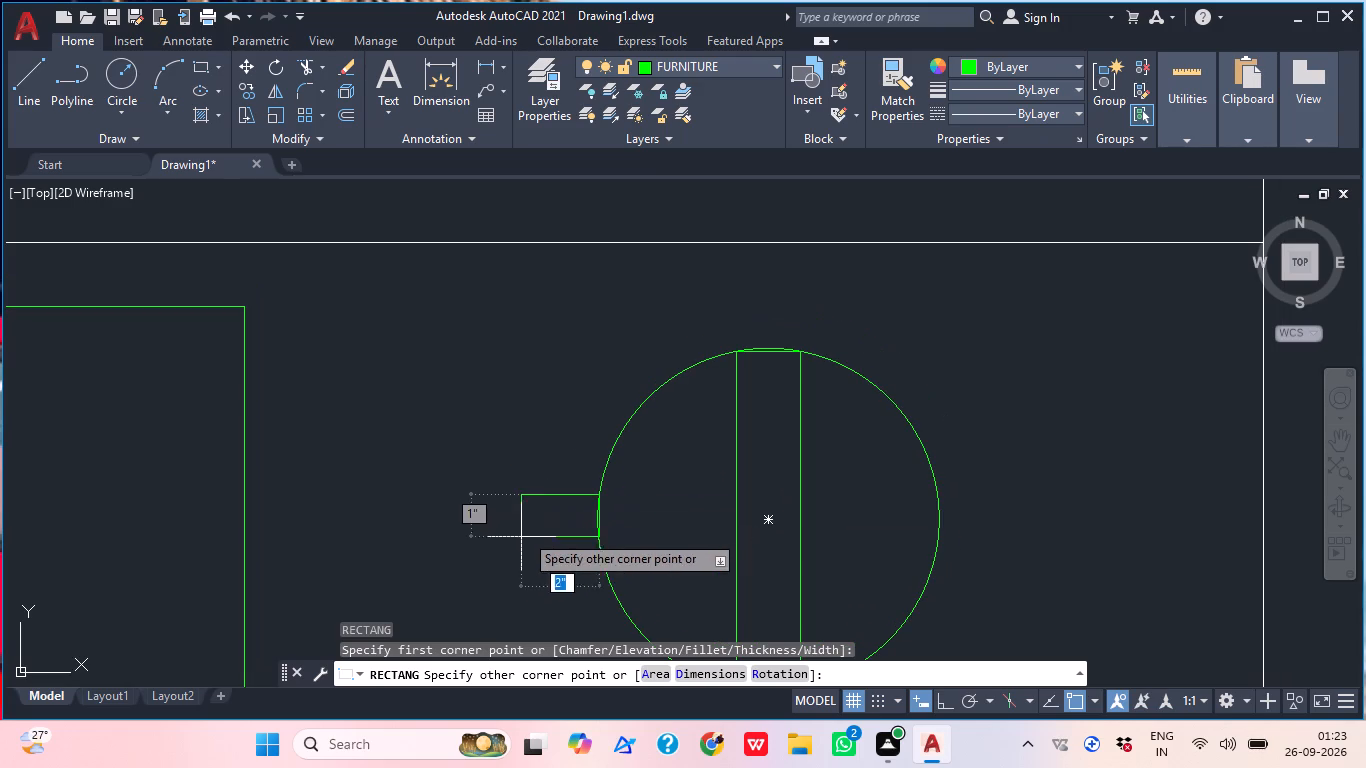
pyautogui.click(527, 533)
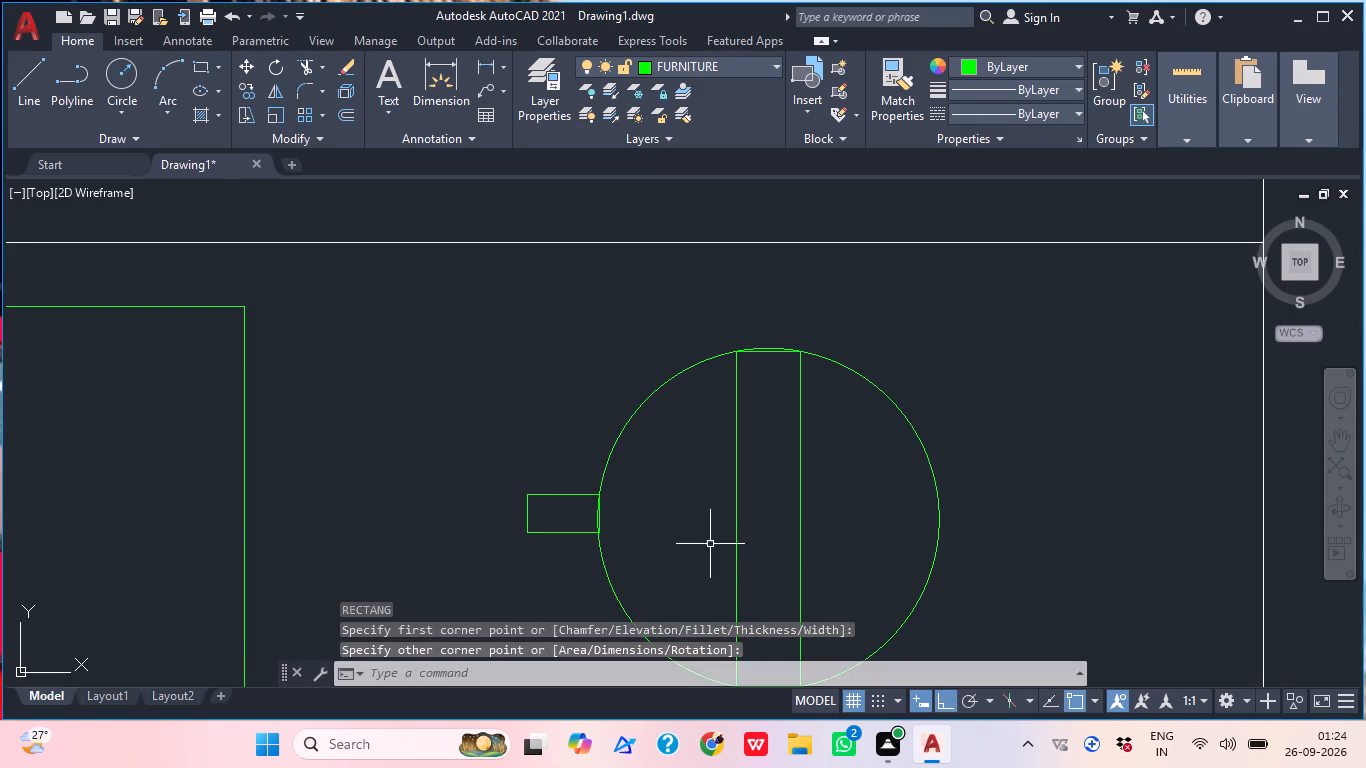
# Draw a matching small horizontal rectangle about 3" by 1" extending east from the east bedside lamp's circle.
pyautogui.moveTo(754, 536); pyautogui.dragTo(564, 404, button='middle')
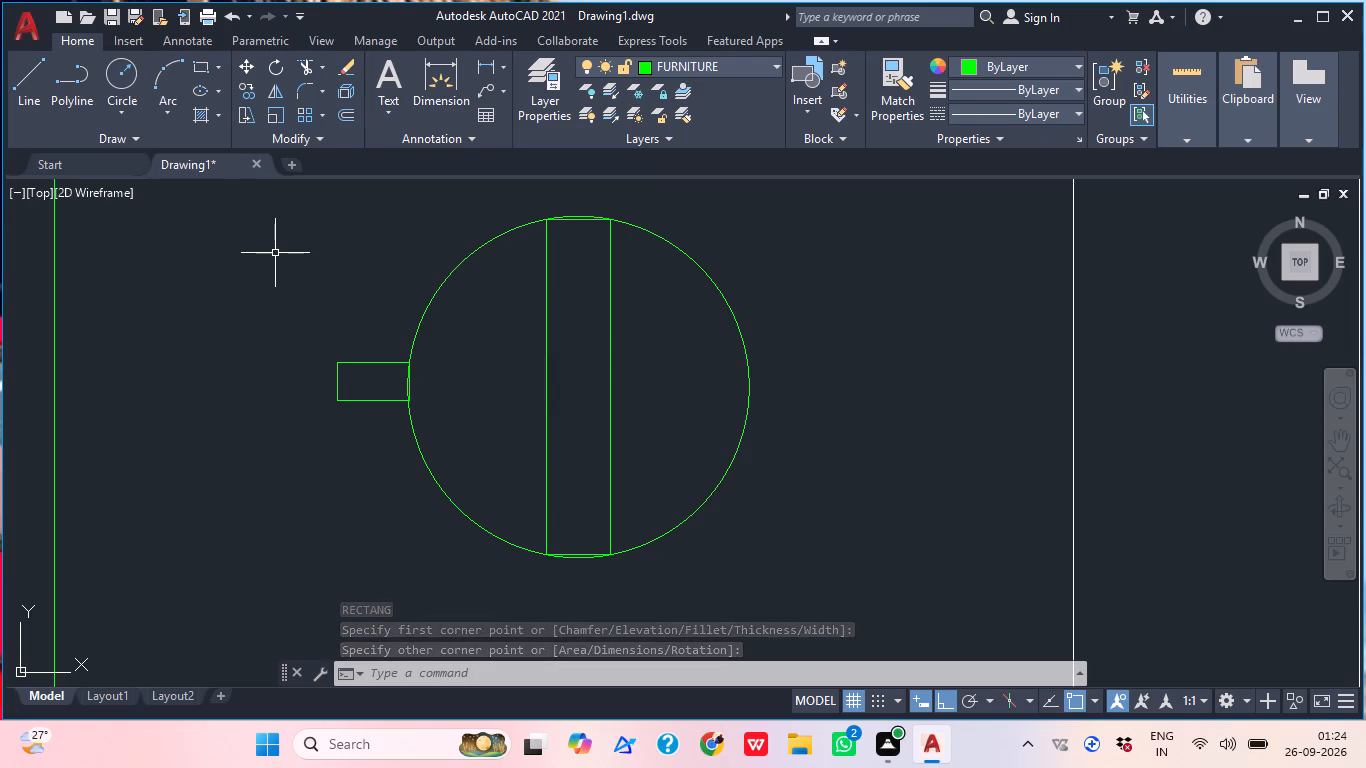
pyautogui.click(194, 72)
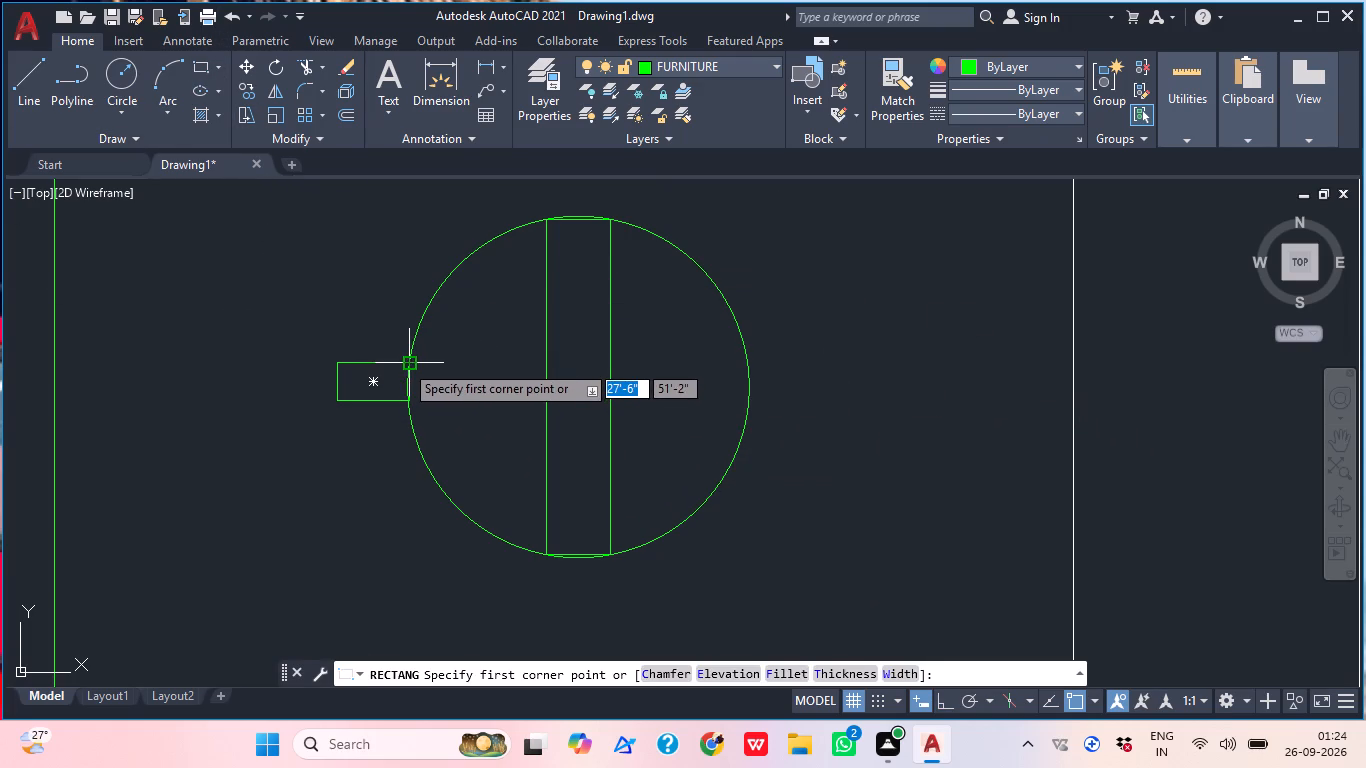
pyautogui.click(751, 364)
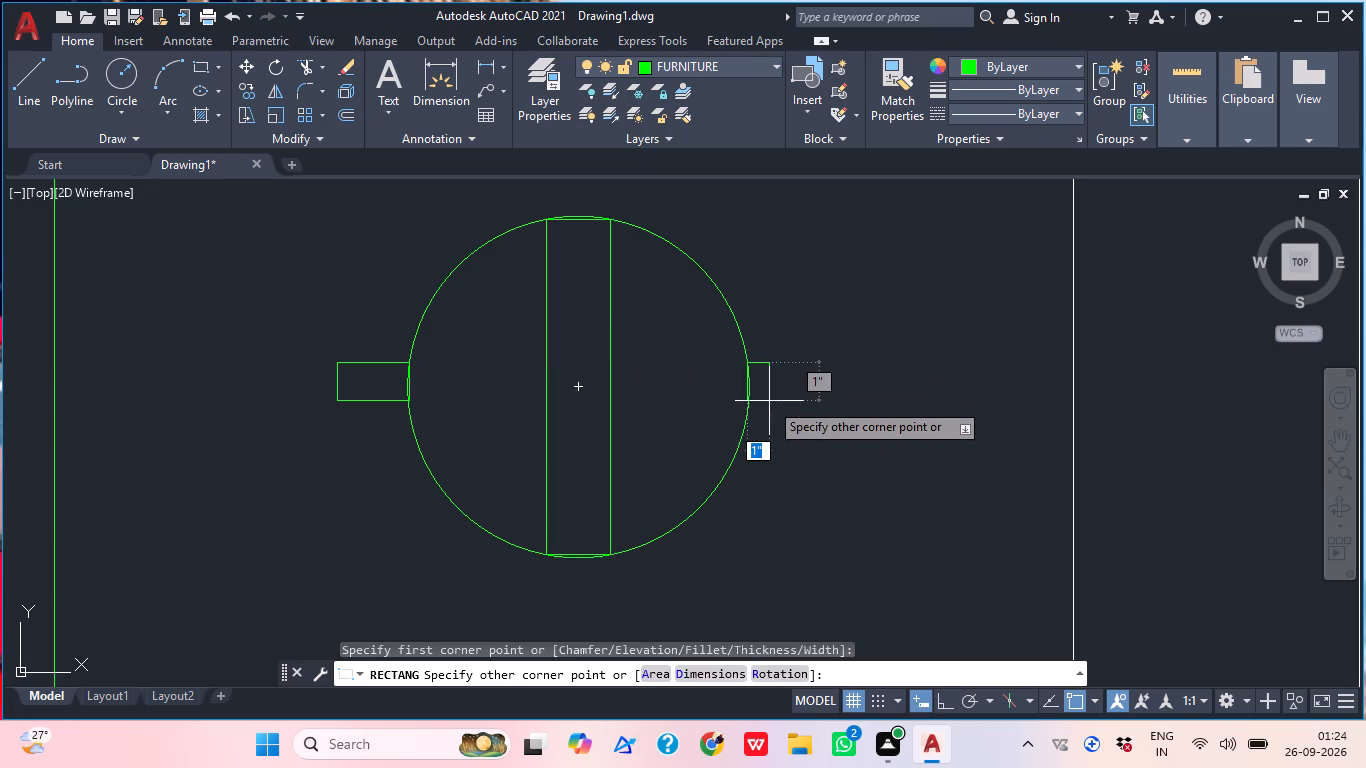
pyautogui.click(829, 403)
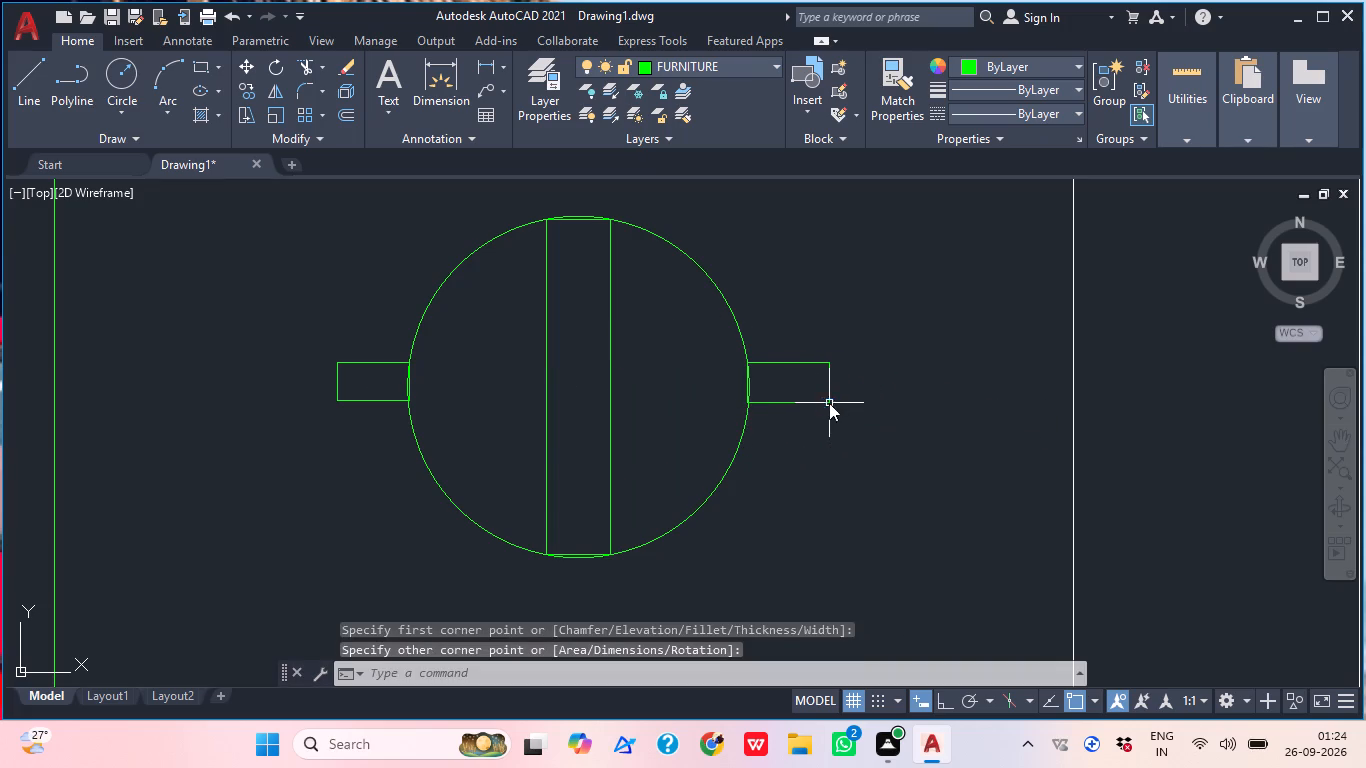
# Examine both bedside lamps and the bedroom layout in relation to the rest of the floor plan.
pyautogui.moveTo(890, 396); pyautogui.dragTo(829, 394, button='middle')
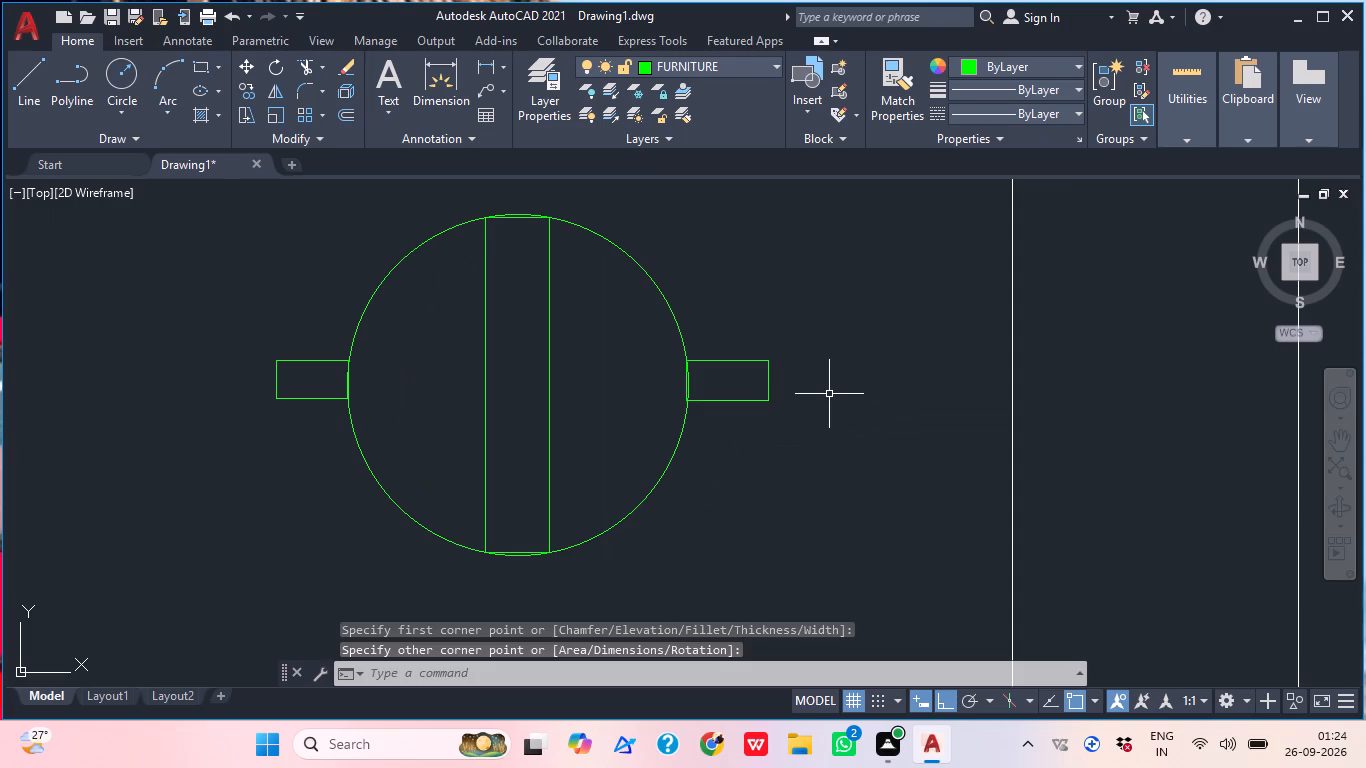
pyautogui.middleClick(772, 324)
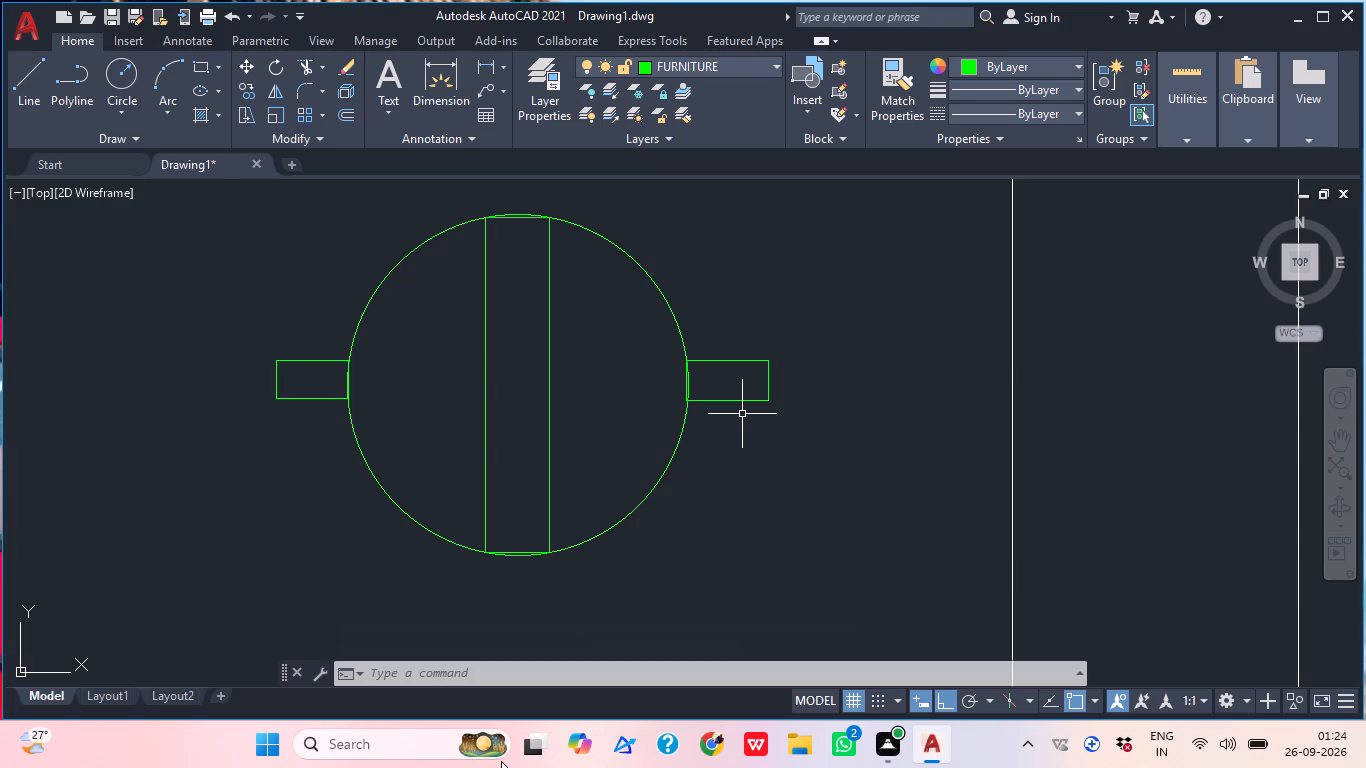
pyautogui.moveTo(479, 767); pyautogui.dragTo(468, 746, button='middle')
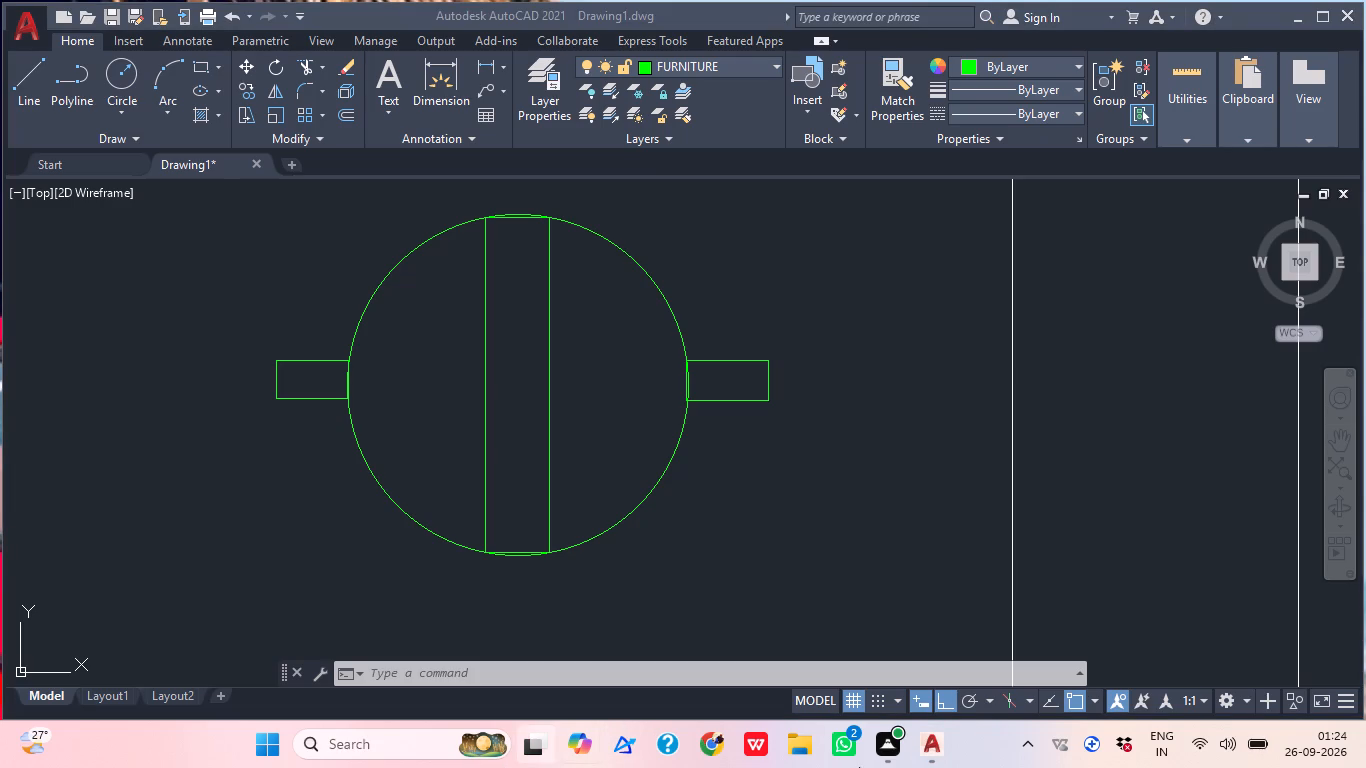
pyautogui.middleClick(617, 433)
pyautogui.scroll(-1, 616, 434)
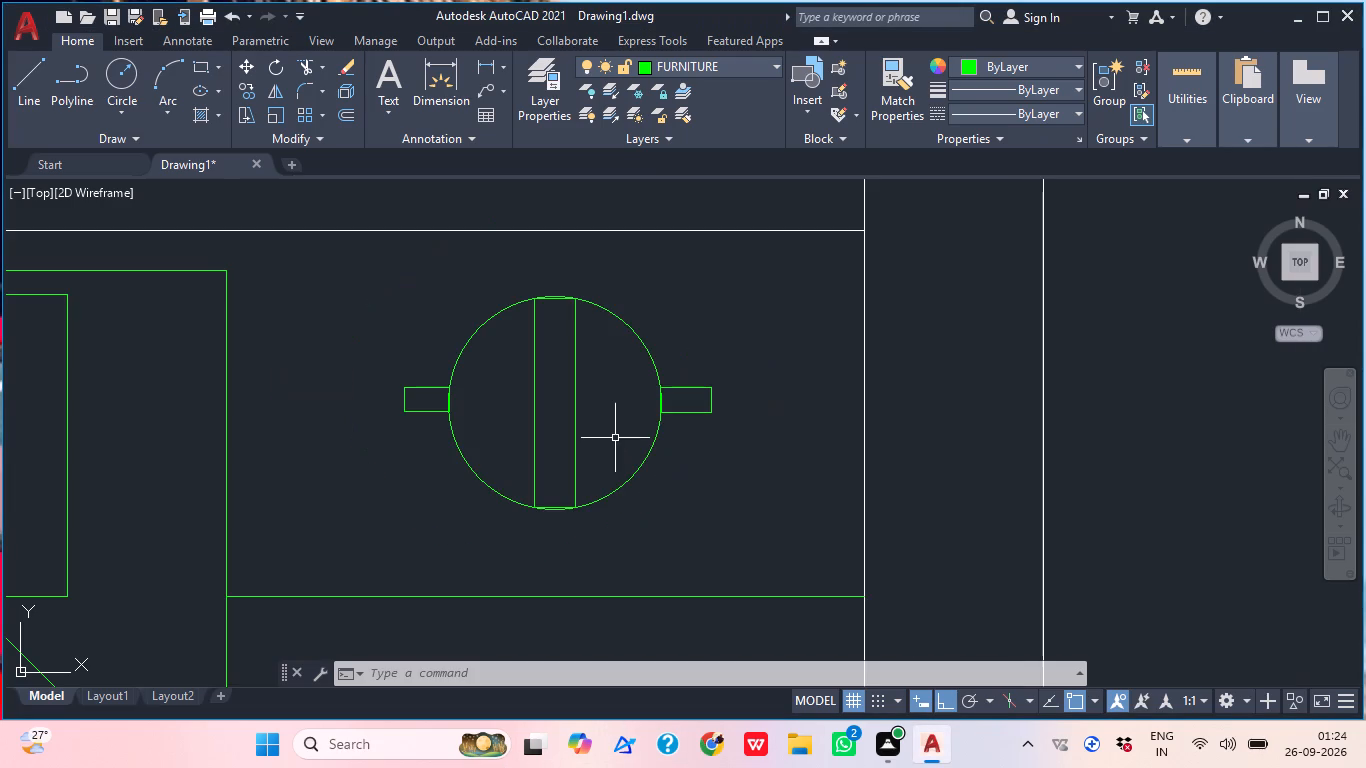
pyautogui.moveTo(615, 438); pyautogui.dragTo(668, 438, button='middle')
pyautogui.scroll(-1, 635, 435)
pyautogui.moveTo(550, 495); pyautogui.dragTo(634, 458, button='middle')
pyautogui.scroll(-2, 632, 457)
pyautogui.moveTo(684, 474); pyautogui.dragTo(647, 487, button='middle')
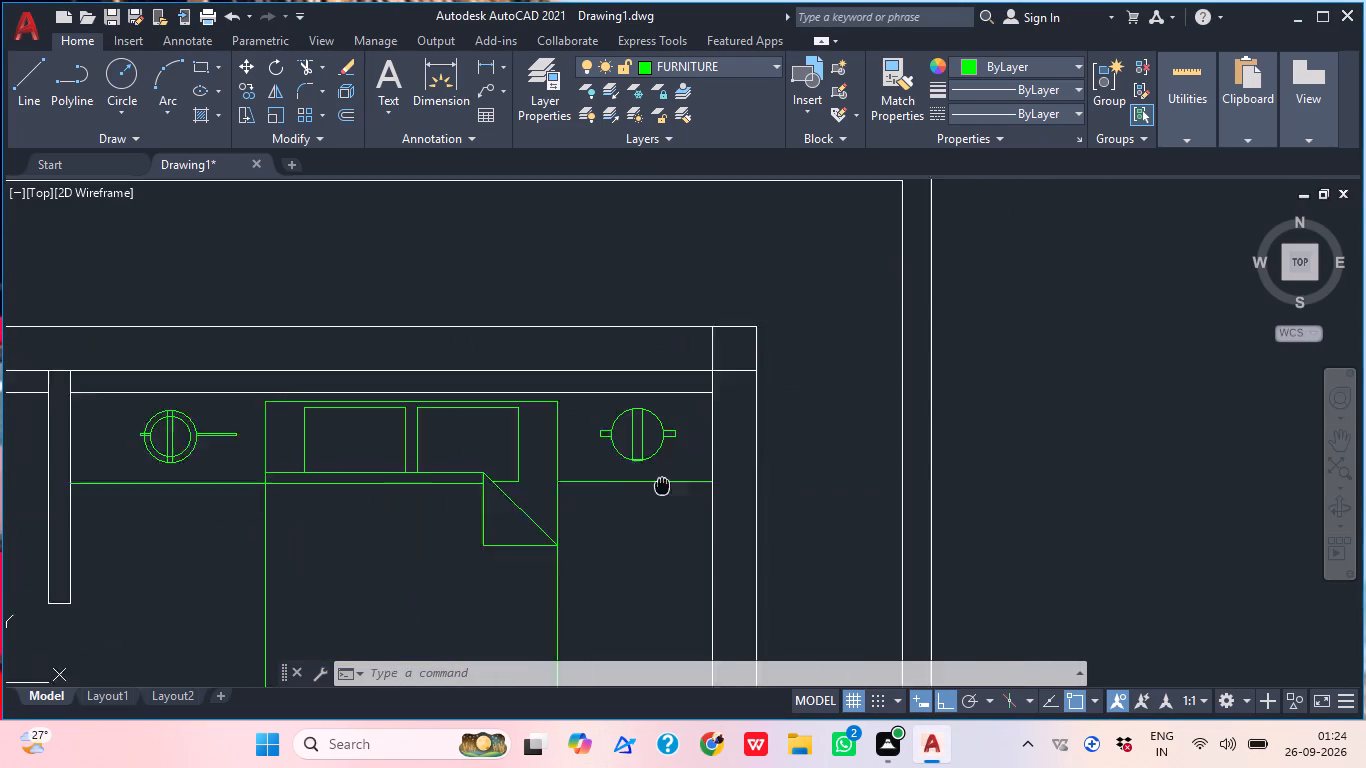
pyautogui.moveTo(647, 487); pyautogui.dragTo(640, 490, button='middle')
pyautogui.scroll(-3, 670, 475)
pyautogui.moveTo(601, 534); pyautogui.dragTo(695, 482, button='middle')
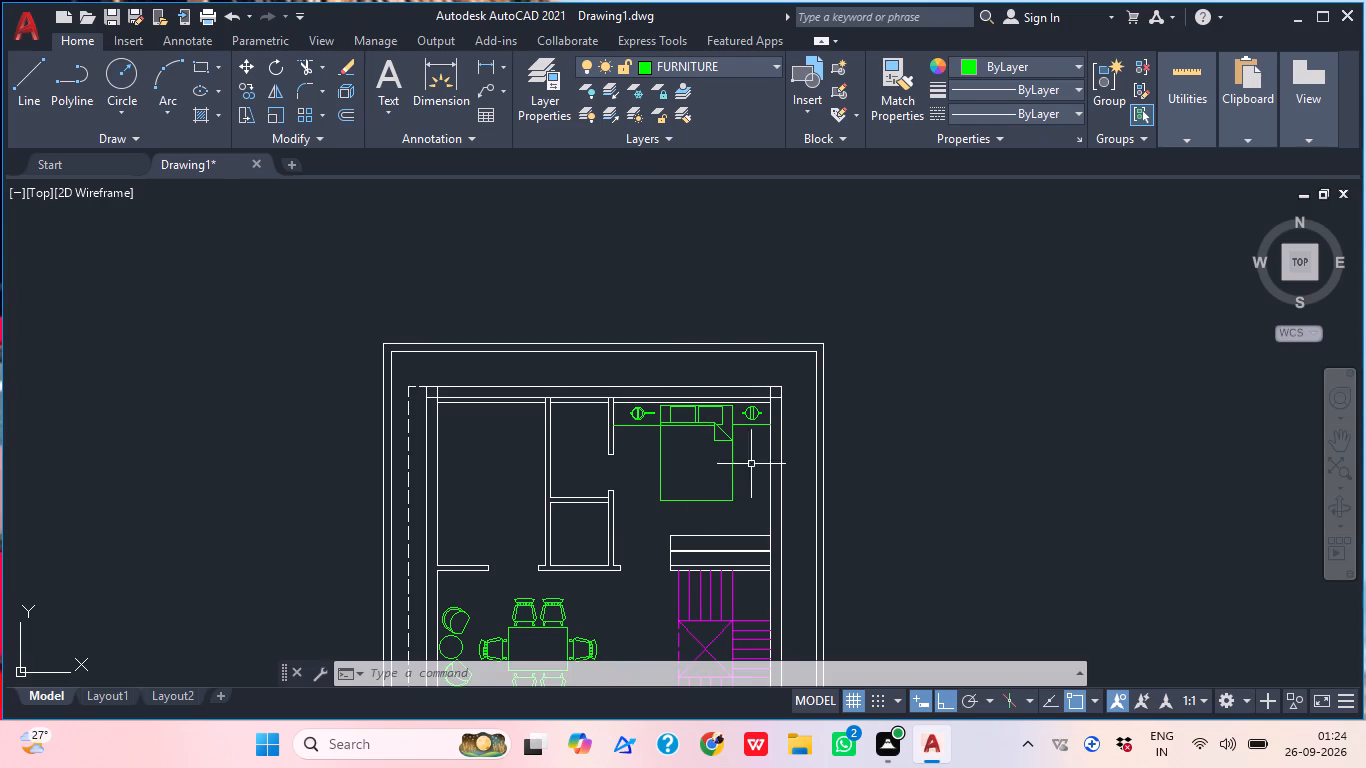
pyautogui.moveTo(691, 524); pyautogui.dragTo(621, 473, button='middle')
pyautogui.scroll(2, 631, 426)
pyautogui.moveTo(629, 434); pyautogui.dragTo(615, 463, button='middle')
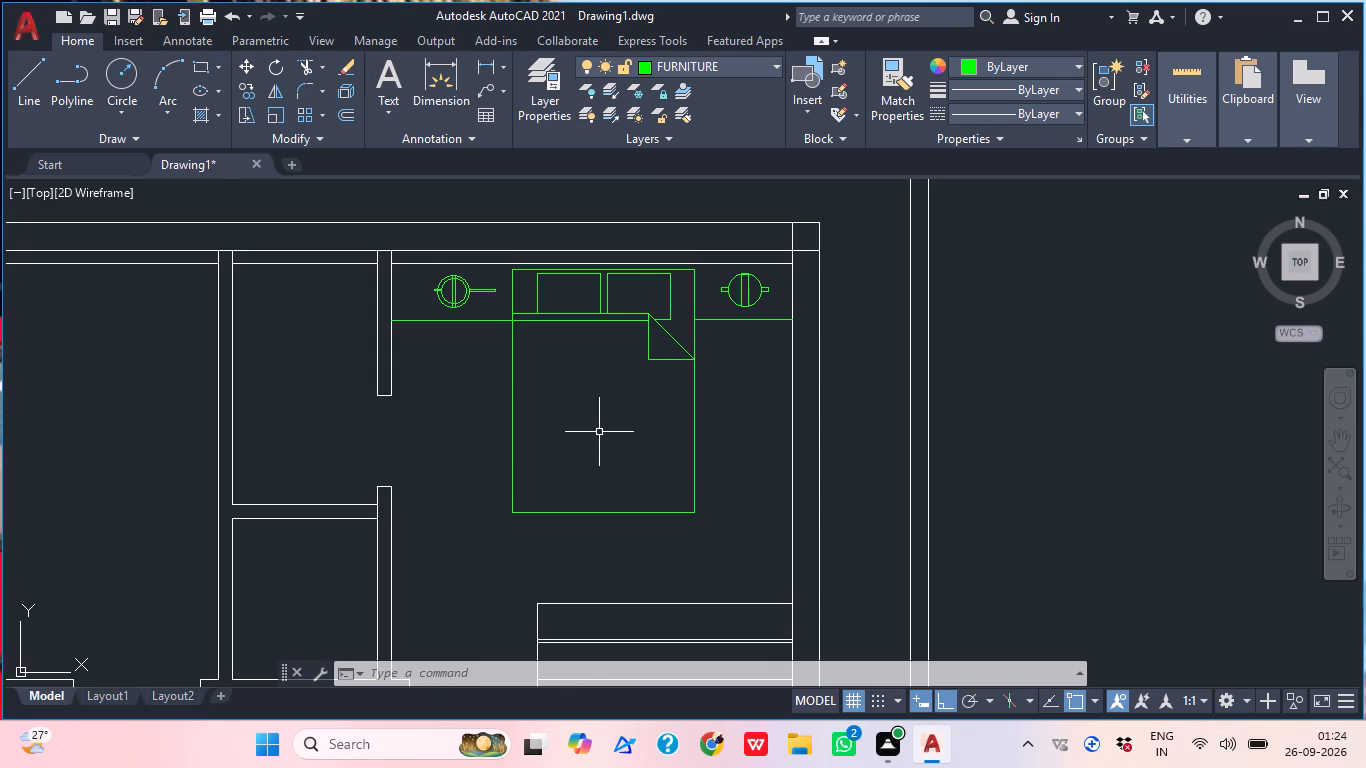
pyautogui.moveTo(596, 432); pyautogui.dragTo(581, 376, button='middle')
pyautogui.scroll(-1, 581, 376)
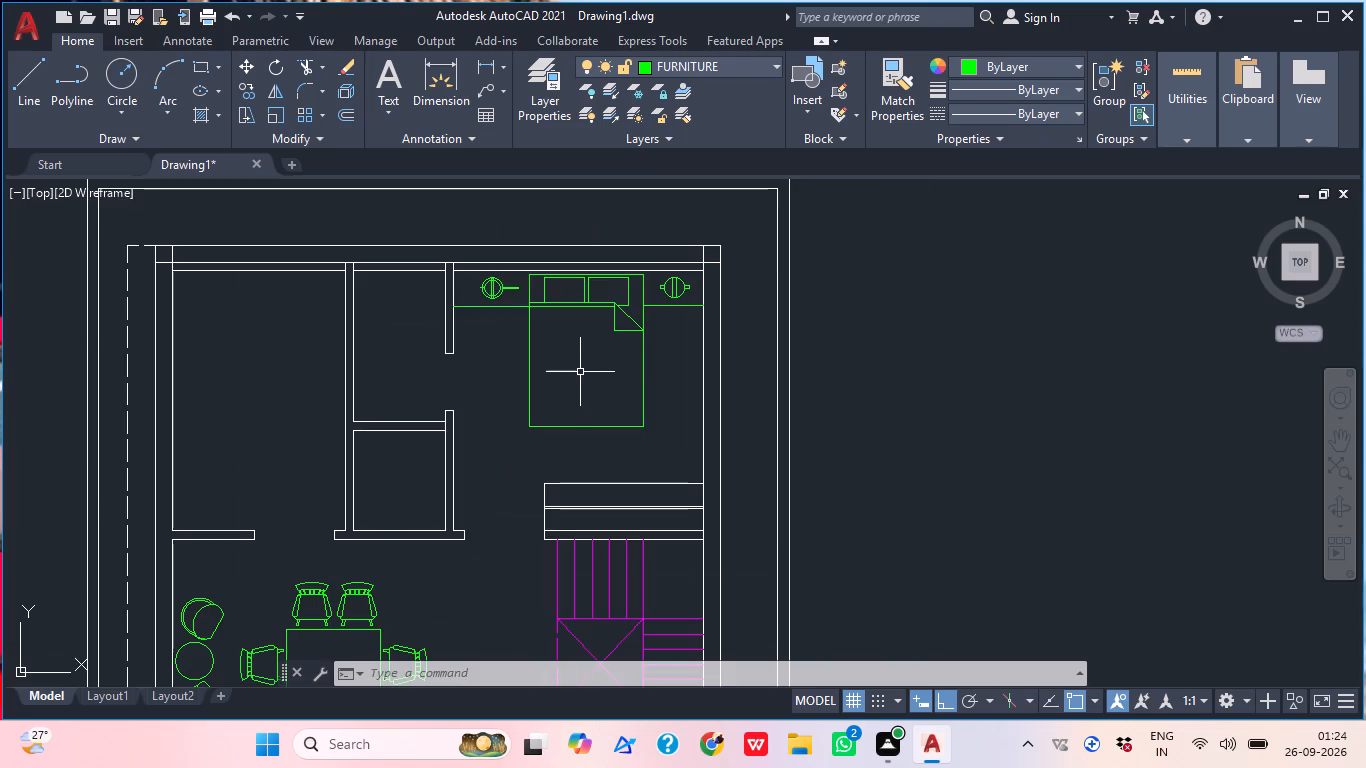
# Examine the floor plan from the bedroom through the dining area and staircase to the car porch.
pyautogui.moveTo(581, 353); pyautogui.dragTo(572, 316, button='middle')
pyautogui.scroll(-1, 560, 359)
pyautogui.scroll(1, 555, 375)
pyautogui.moveTo(543, 406); pyautogui.dragTo(586, 355, button='middle')
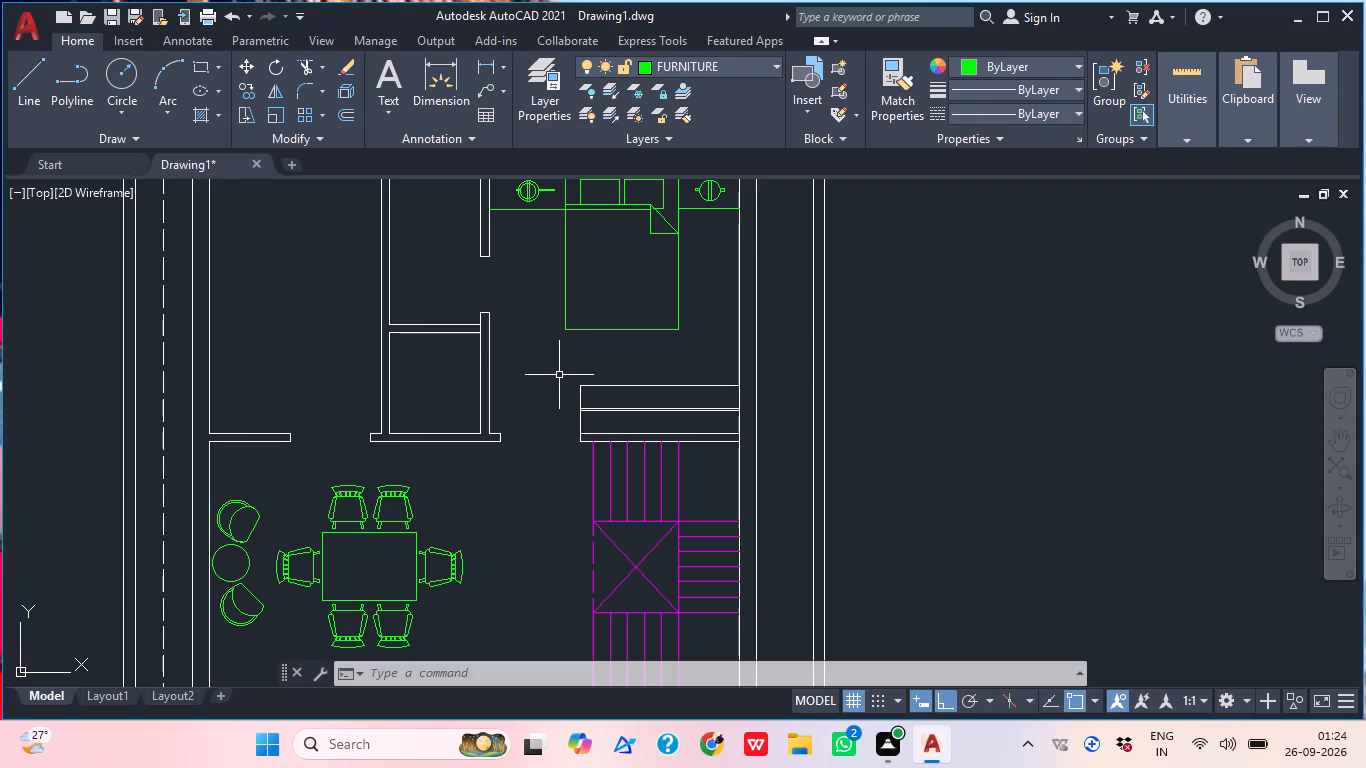
pyautogui.moveTo(556, 375); pyautogui.dragTo(515, 431, button='middle')
pyautogui.moveTo(463, 505); pyautogui.dragTo(488, 379, button='middle')
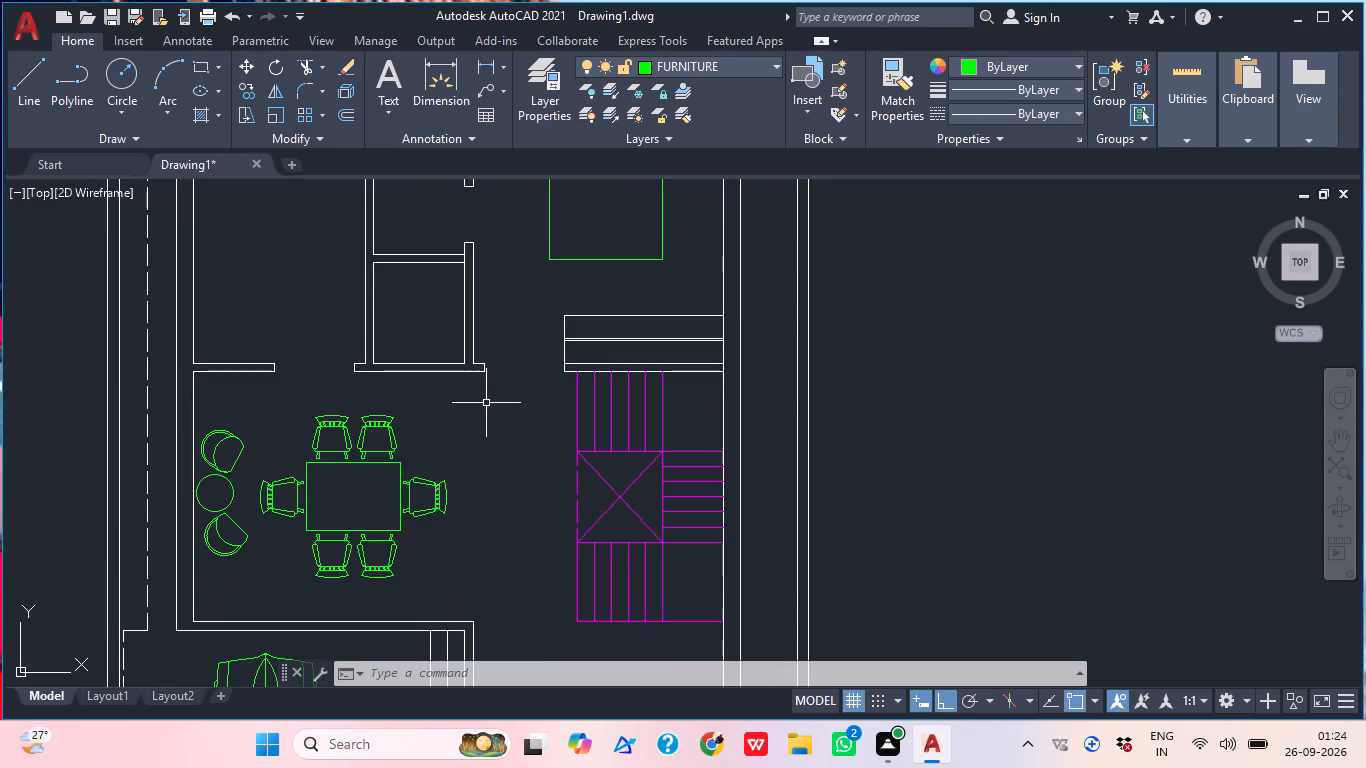
pyautogui.scroll(-1, 256, 493)
pyautogui.middleClick(368, 418)
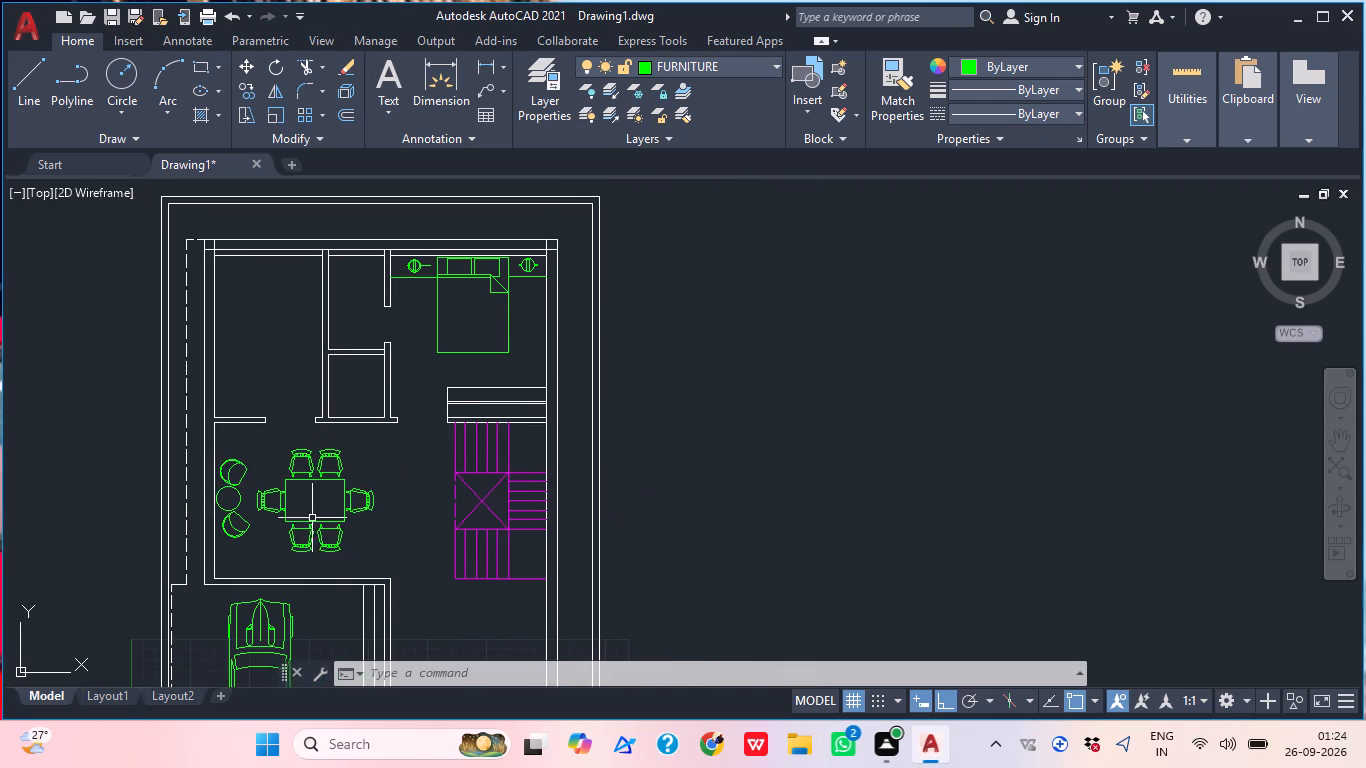
pyautogui.moveTo(312, 518); pyautogui.dragTo(435, 408, button='middle')
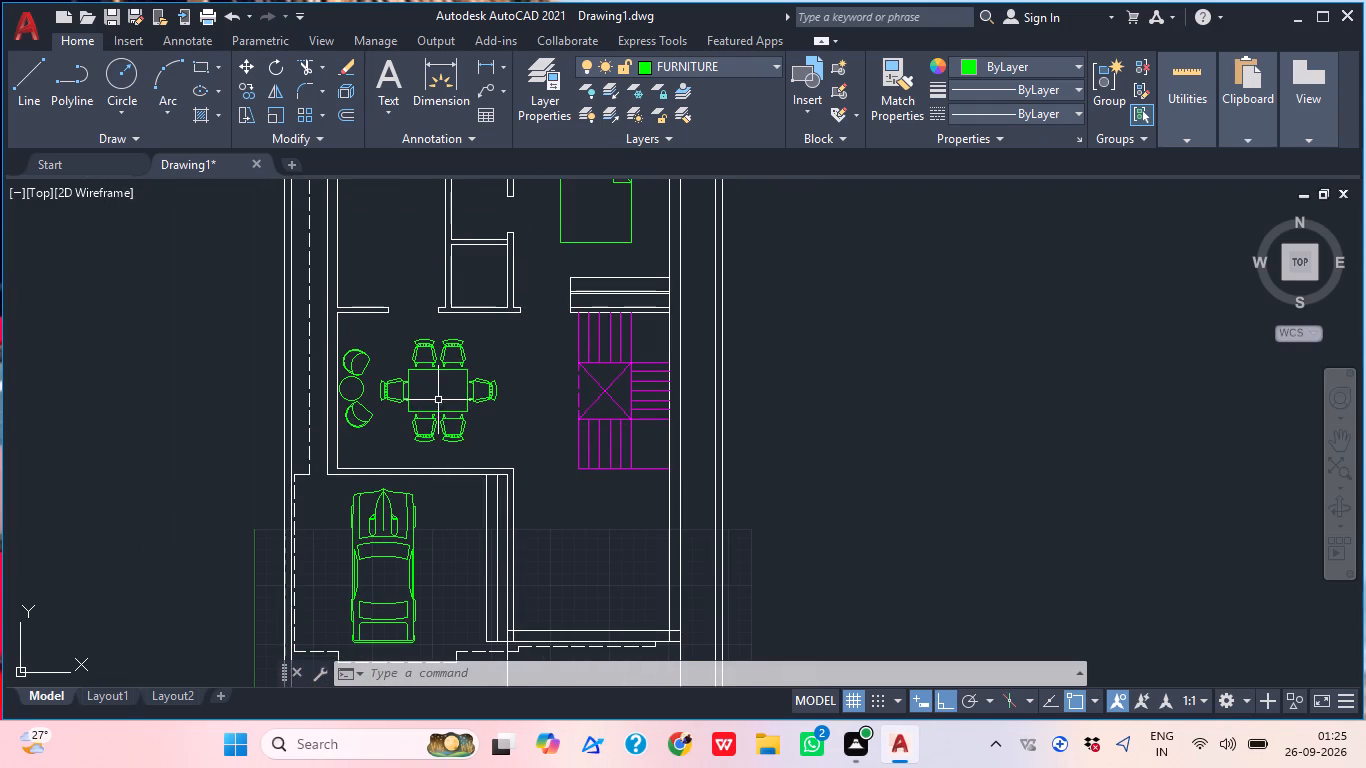
pyautogui.scroll(-2, 492, 414)
pyautogui.moveTo(503, 408); pyautogui.dragTo(477, 457, button='middle')
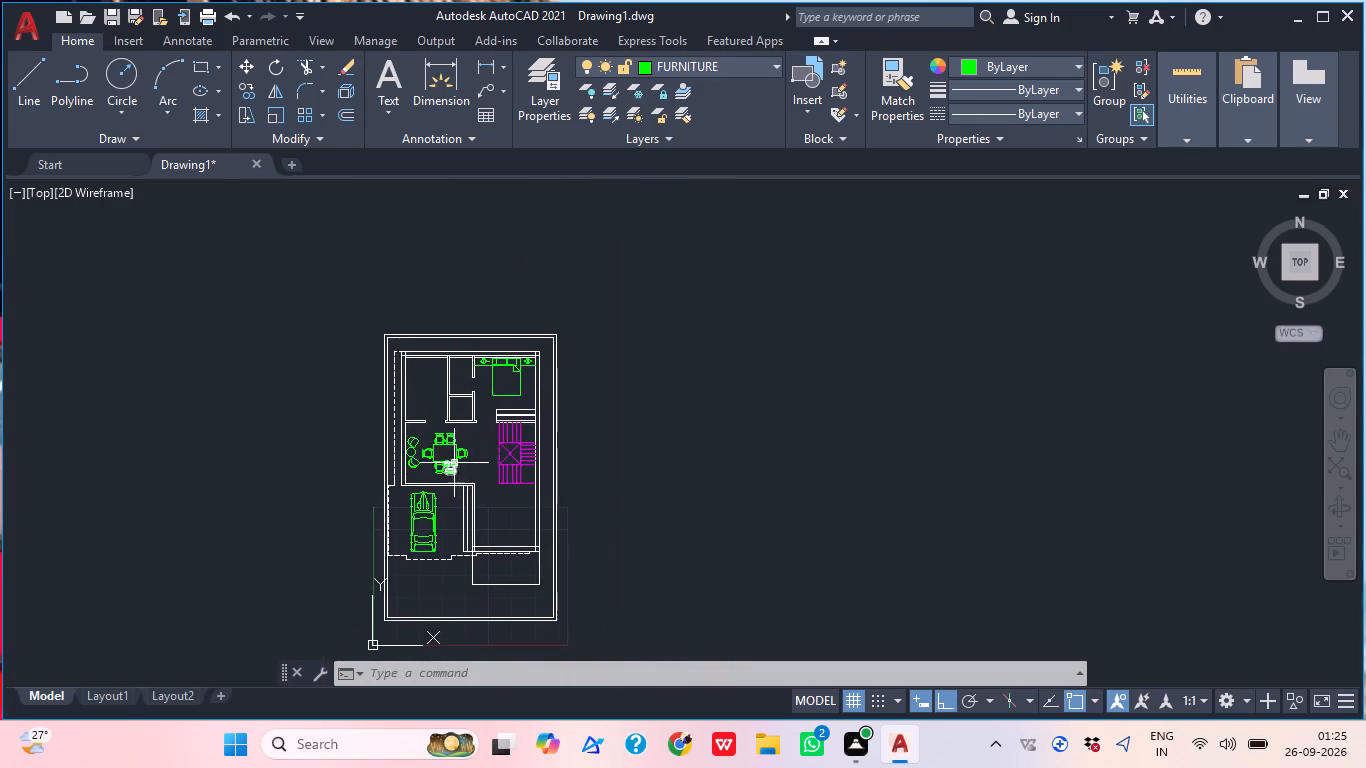
pyautogui.scroll(2, 454, 463)
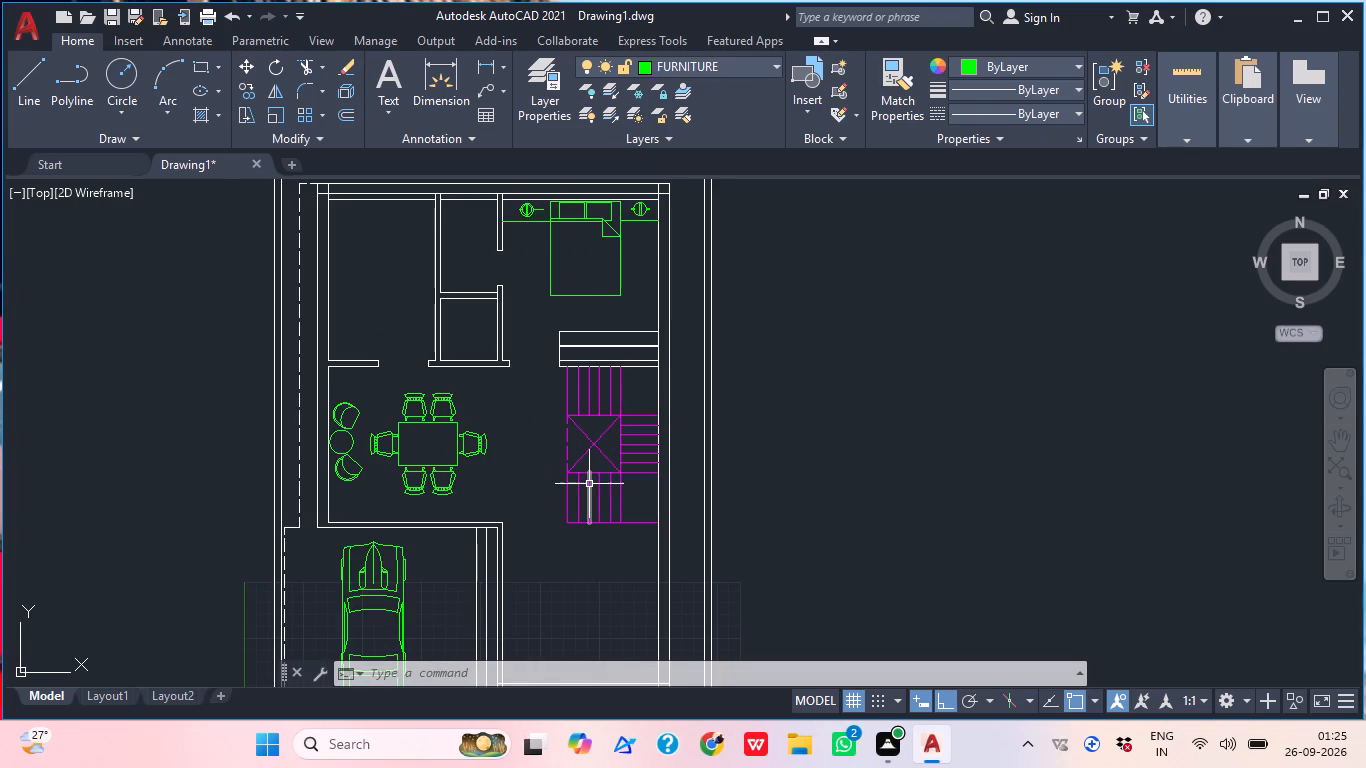
# Start a furniture rectangle in the empty room south of the staircase, beside the car porch.
pyautogui.moveTo(581, 545); pyautogui.dragTo(522, 438, button='middle')
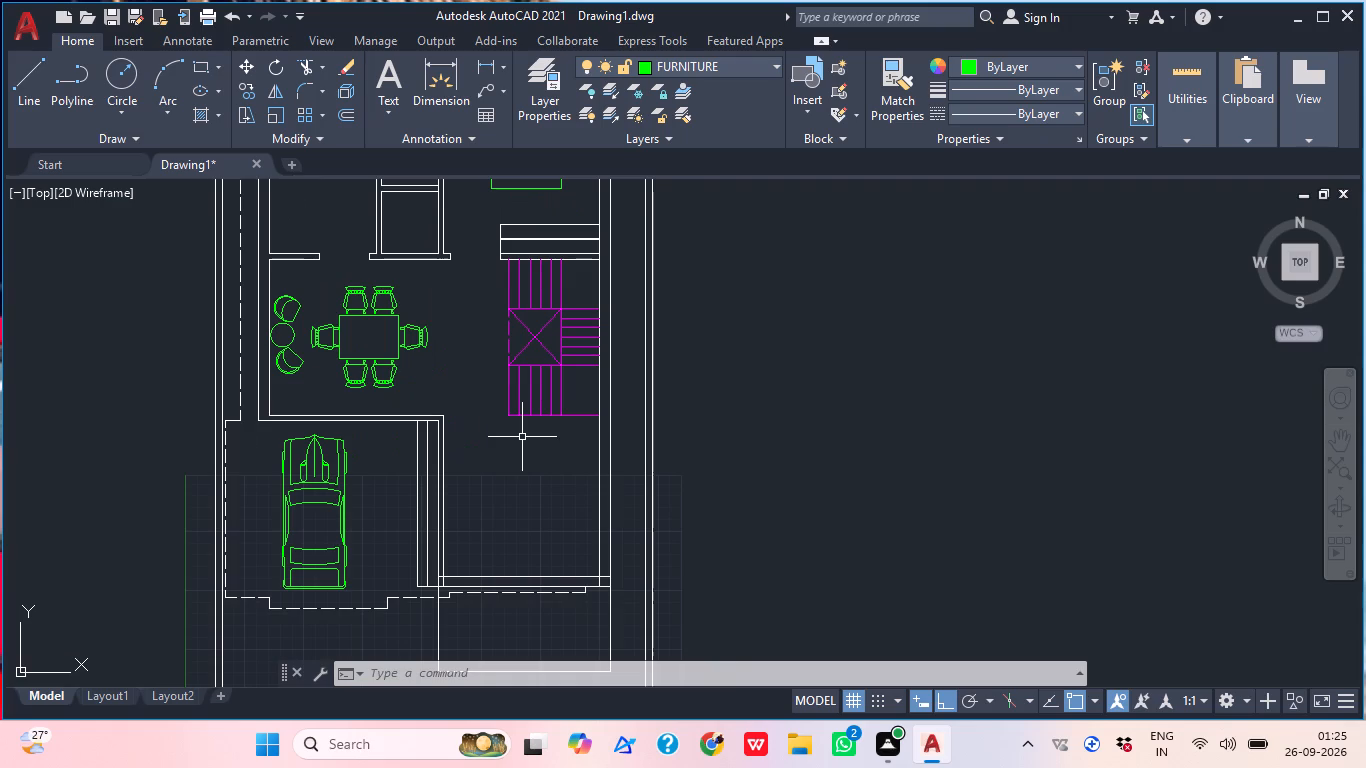
pyautogui.write('REC')
pyautogui.press('Return')
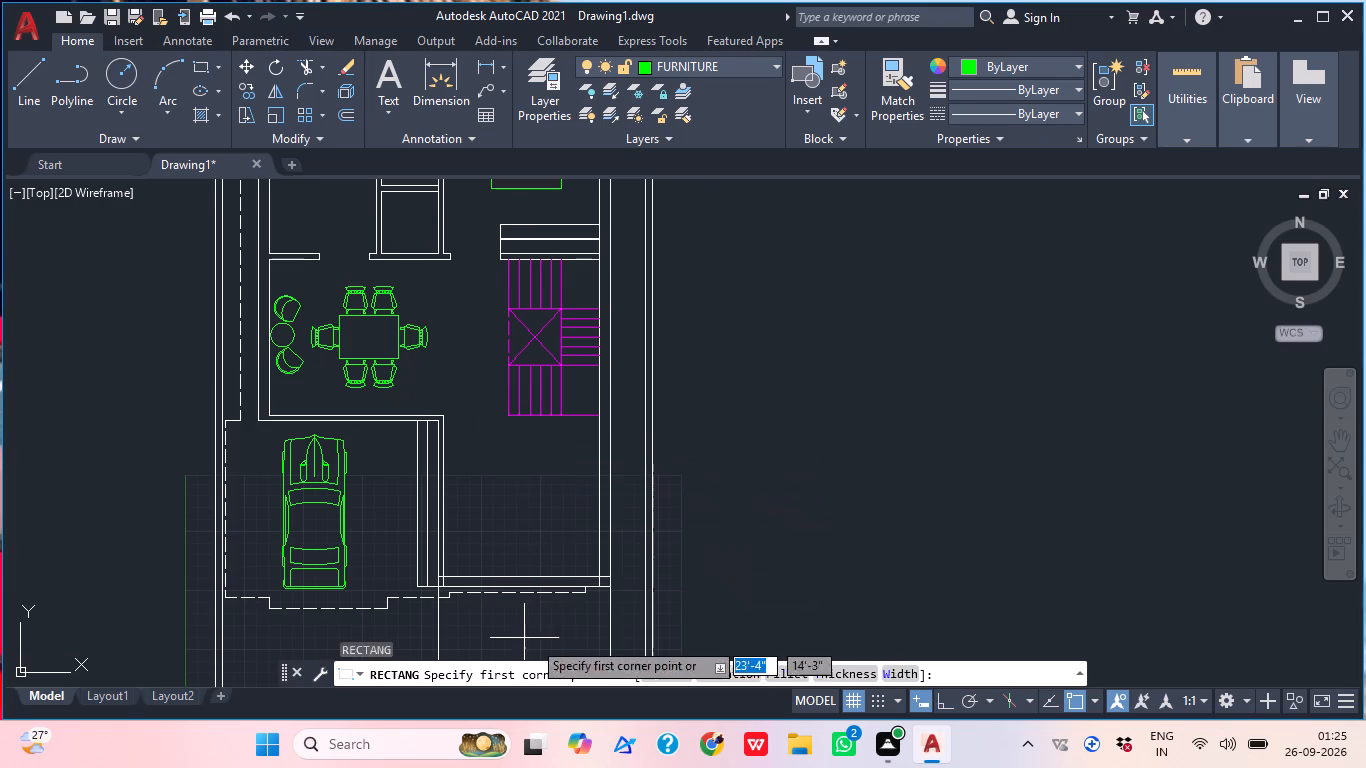
pyautogui.moveTo(597, 573); pyautogui.dragTo(386, 375, button='middle')
pyautogui.scroll(-1, 511, 370)
pyautogui.moveTo(524, 457); pyautogui.dragTo(495, 506, button='middle')
pyautogui.scroll(-1, 511, 497)
pyautogui.scroll(2, 423, 435)
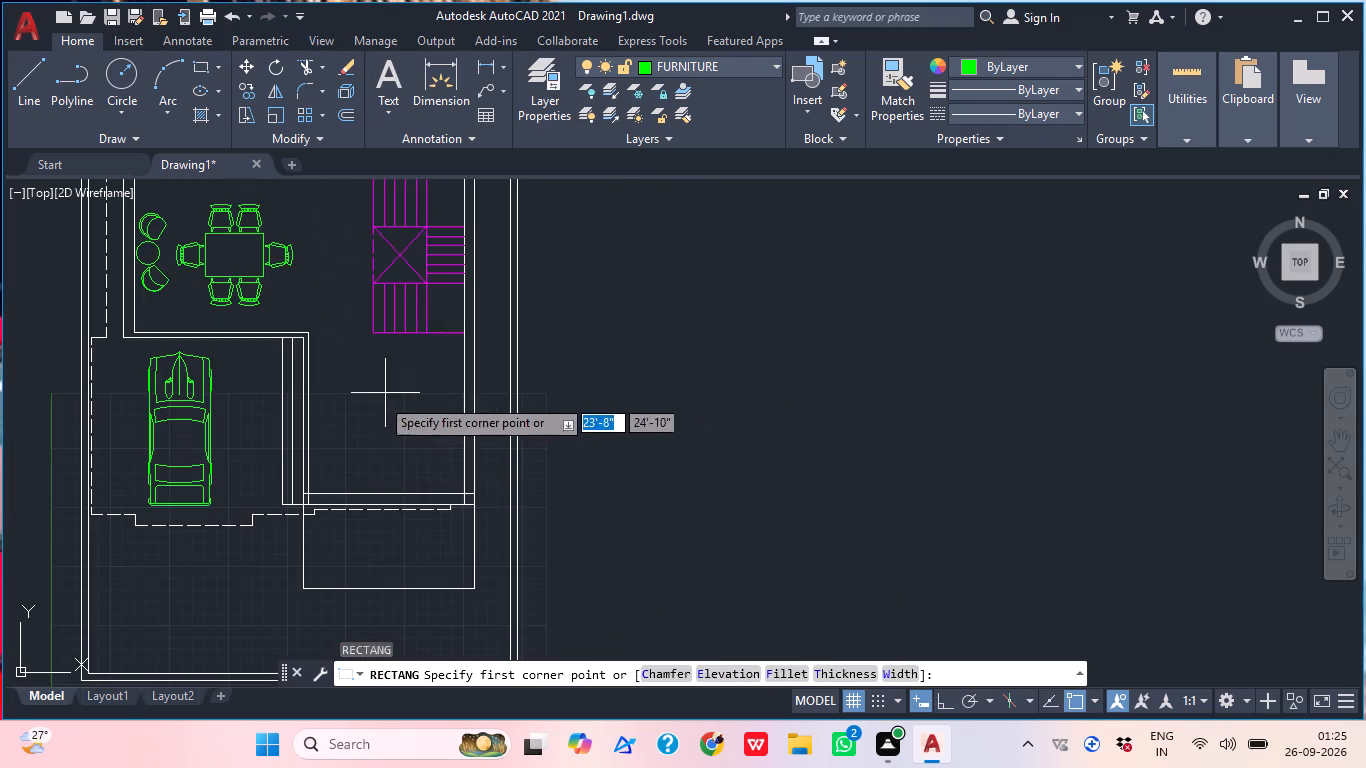
pyautogui.scroll(1, 353, 442)
pyautogui.moveTo(337, 464); pyautogui.dragTo(347, 437, button='middle')
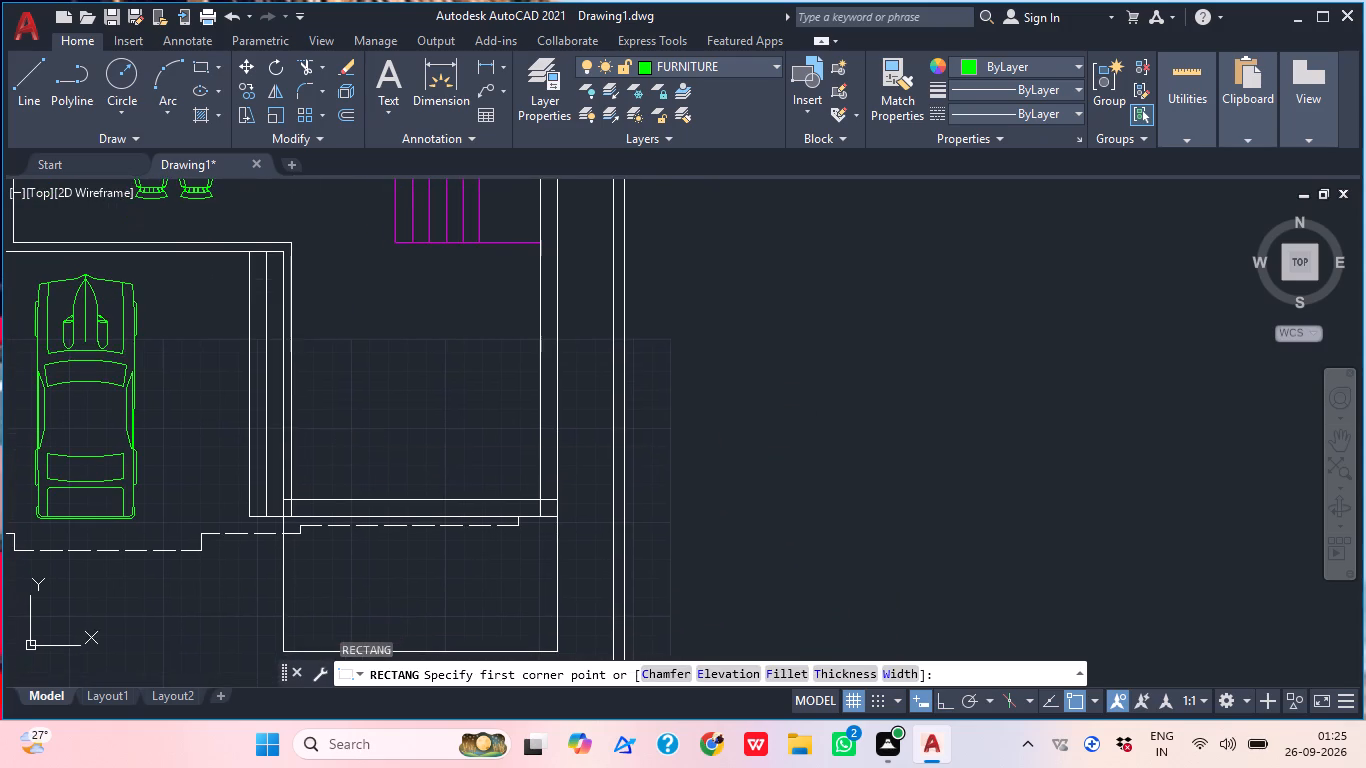
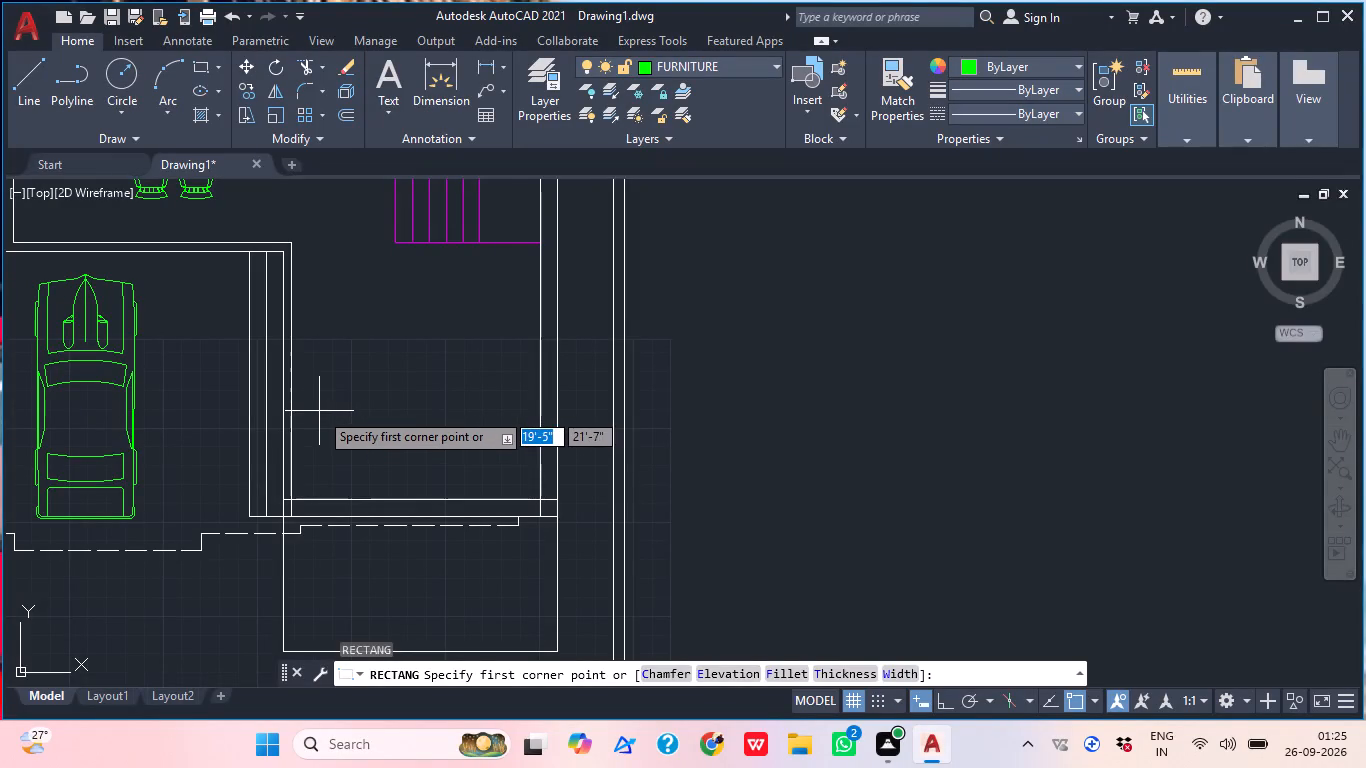
# Draw a sofa rectangle about 6'-10" by 2'-5" just inside the south wall of the room south of the staircase.
pyautogui.click(318, 411)
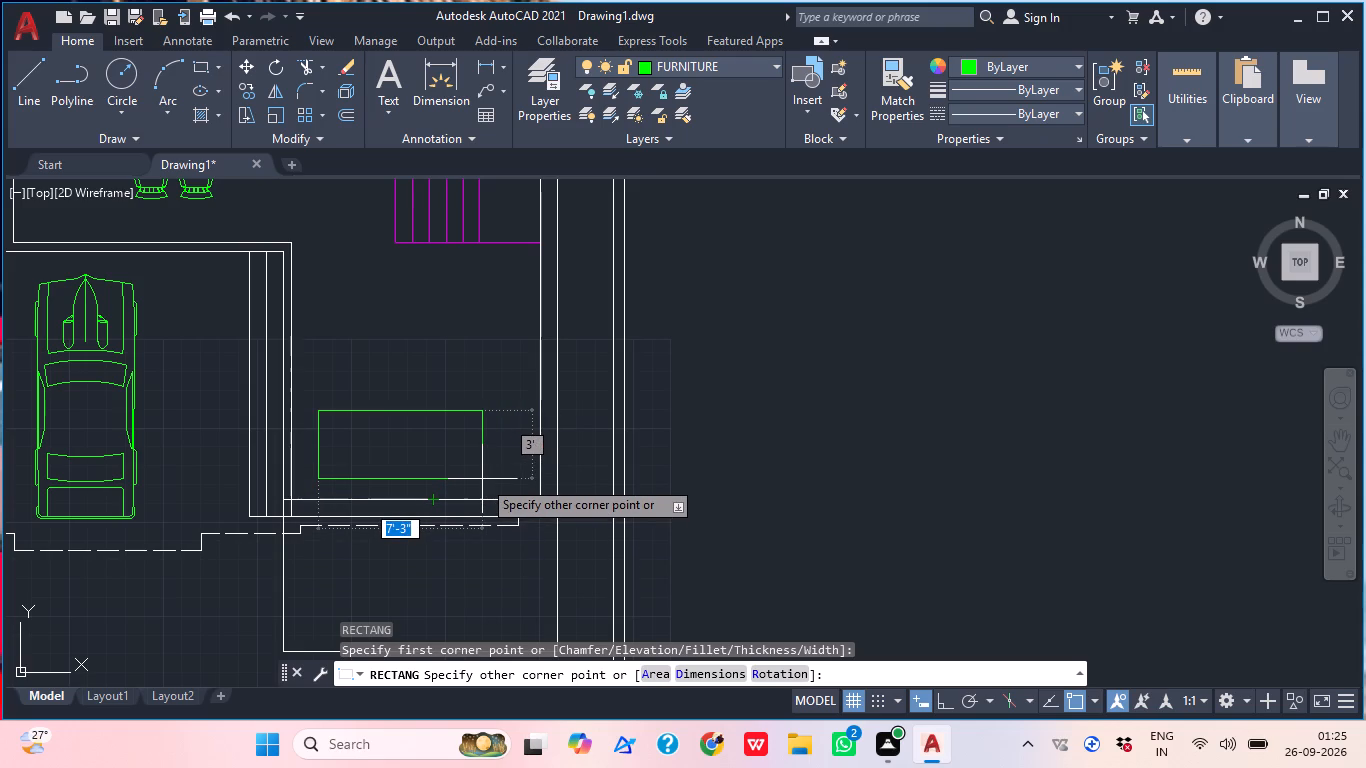
pyautogui.press('Escape')
pyautogui.write('RE')
pyautogui.press('c')
pyautogui.press('space')
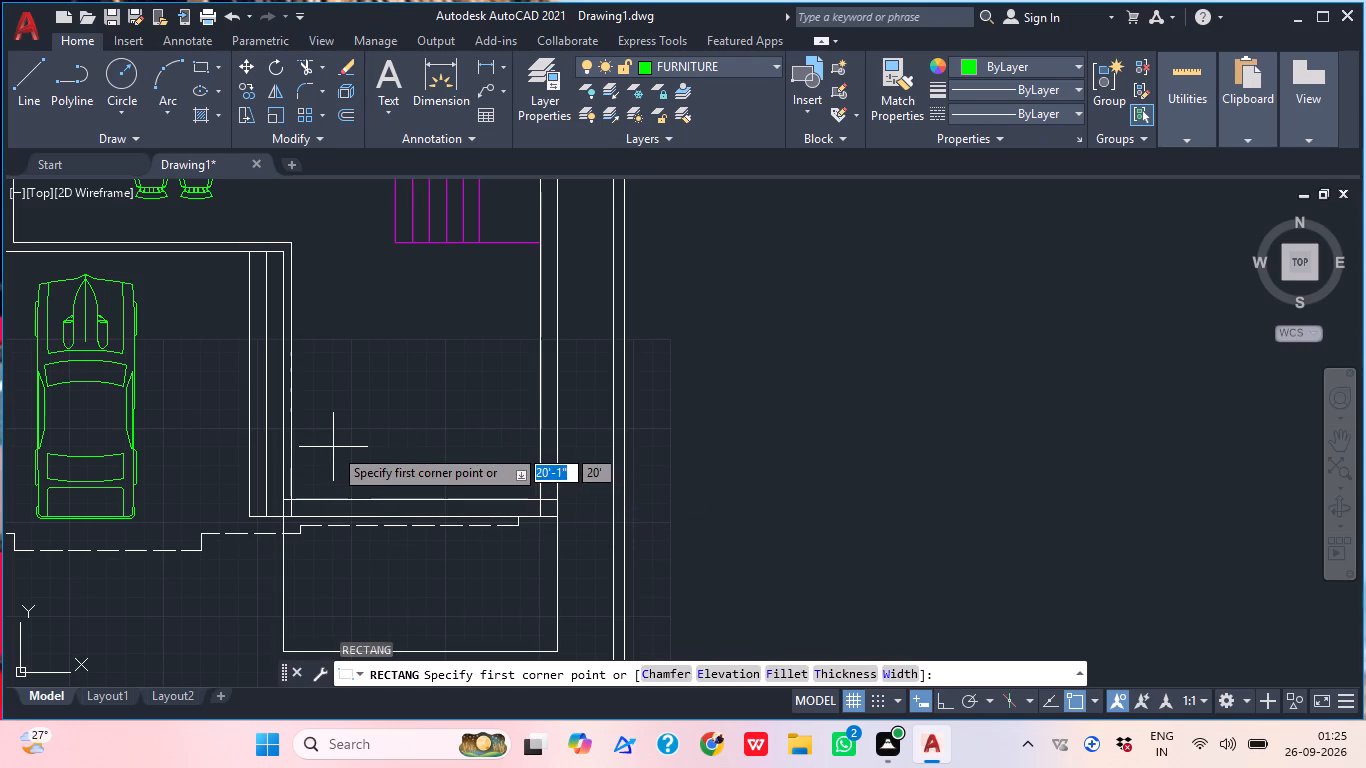
pyautogui.click(313, 436)
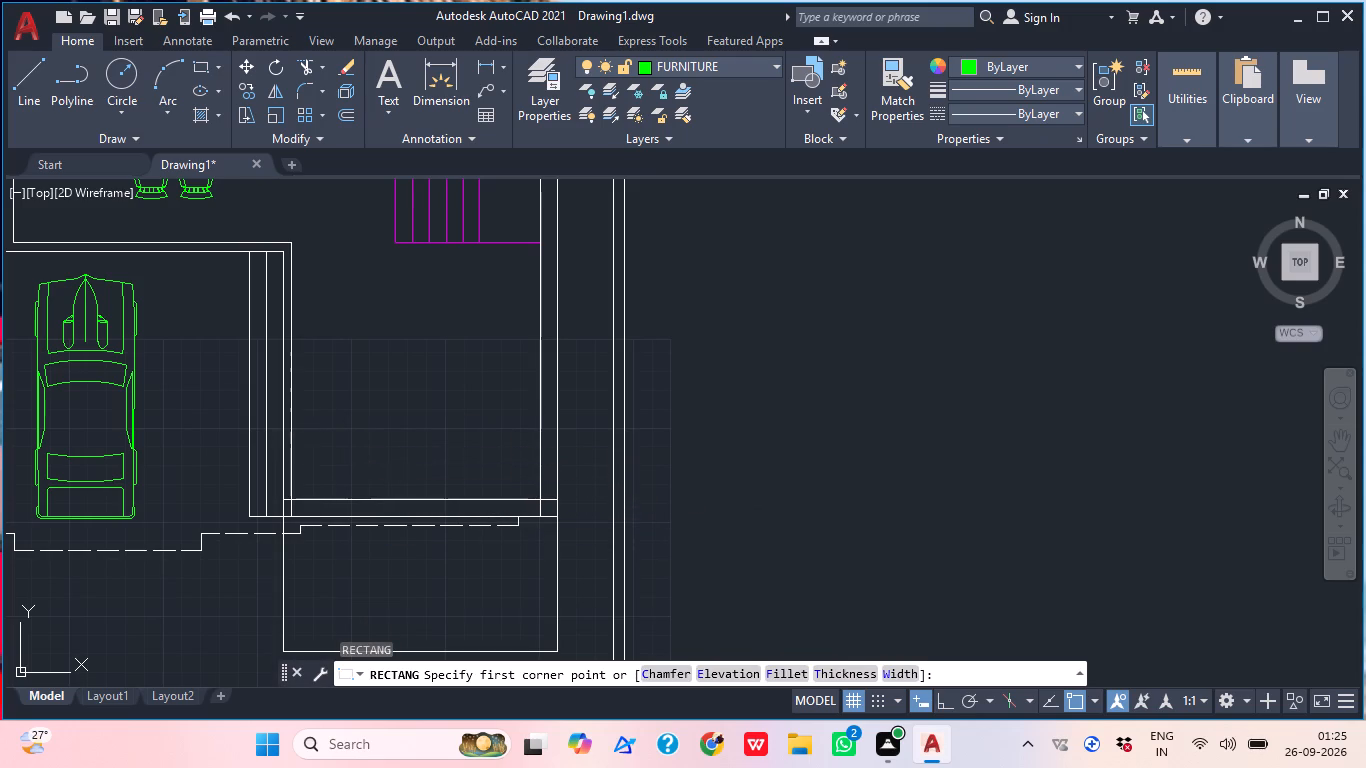
pyautogui.click(467, 490)
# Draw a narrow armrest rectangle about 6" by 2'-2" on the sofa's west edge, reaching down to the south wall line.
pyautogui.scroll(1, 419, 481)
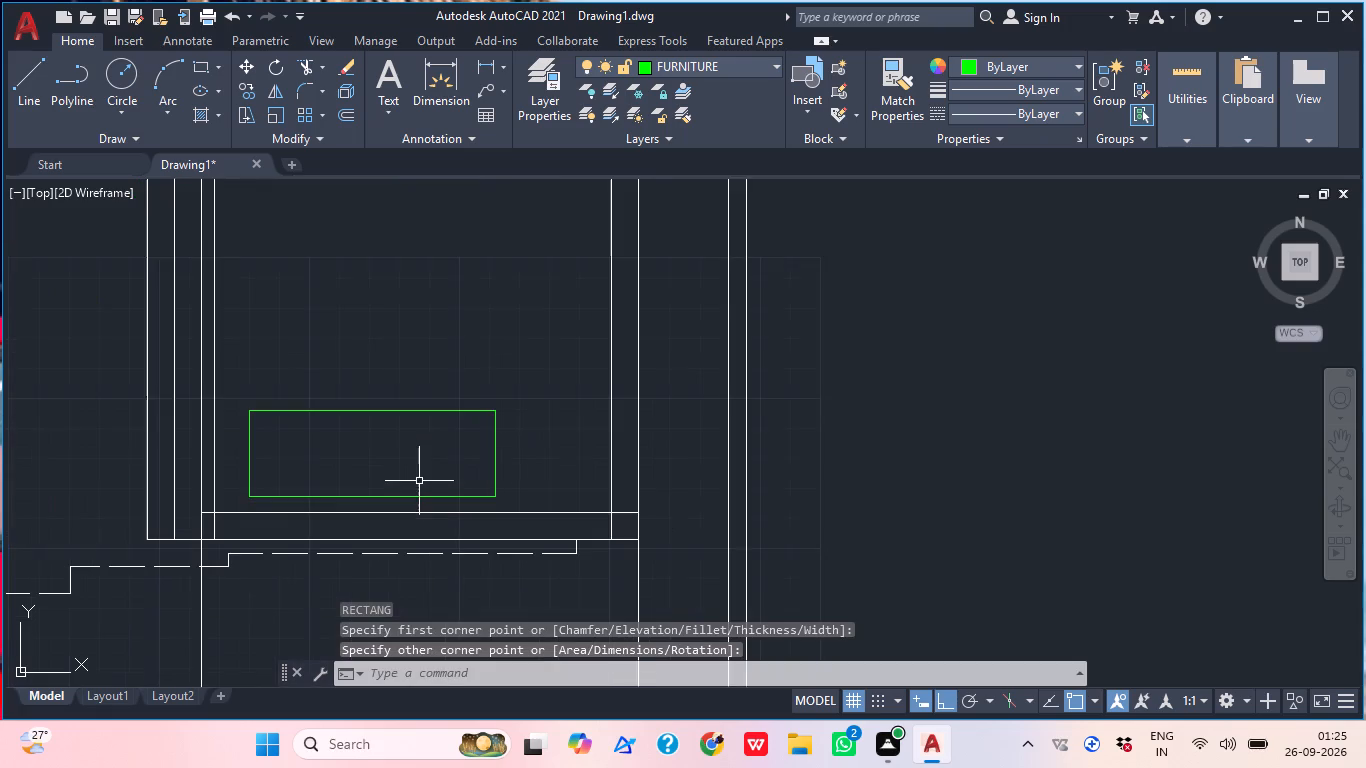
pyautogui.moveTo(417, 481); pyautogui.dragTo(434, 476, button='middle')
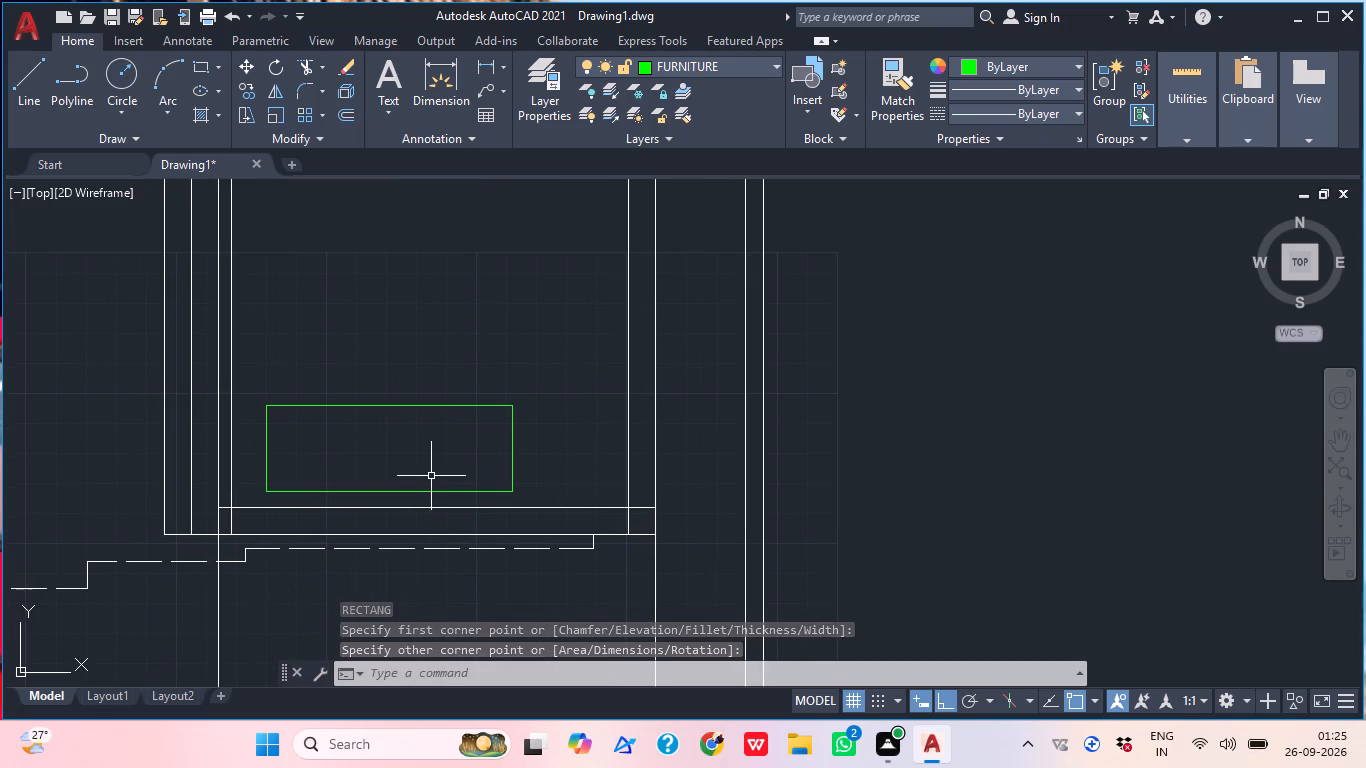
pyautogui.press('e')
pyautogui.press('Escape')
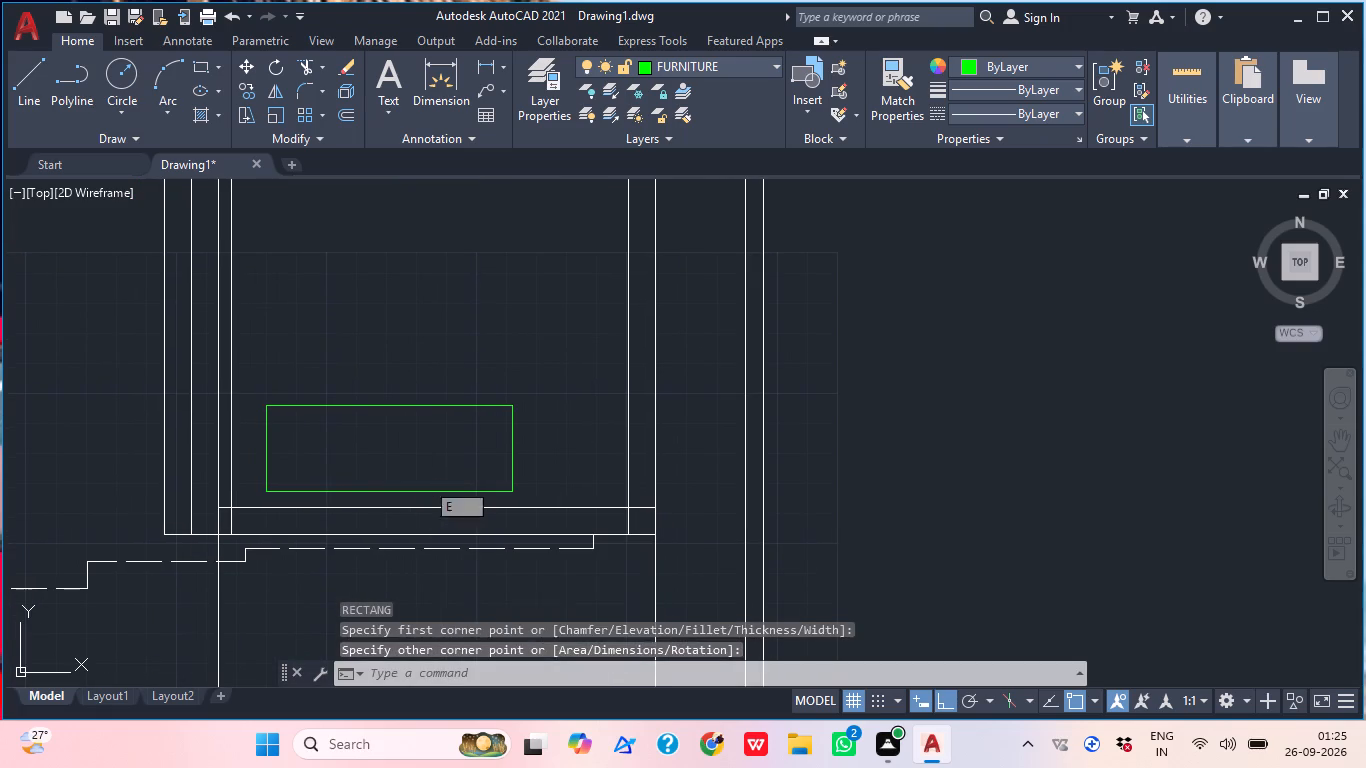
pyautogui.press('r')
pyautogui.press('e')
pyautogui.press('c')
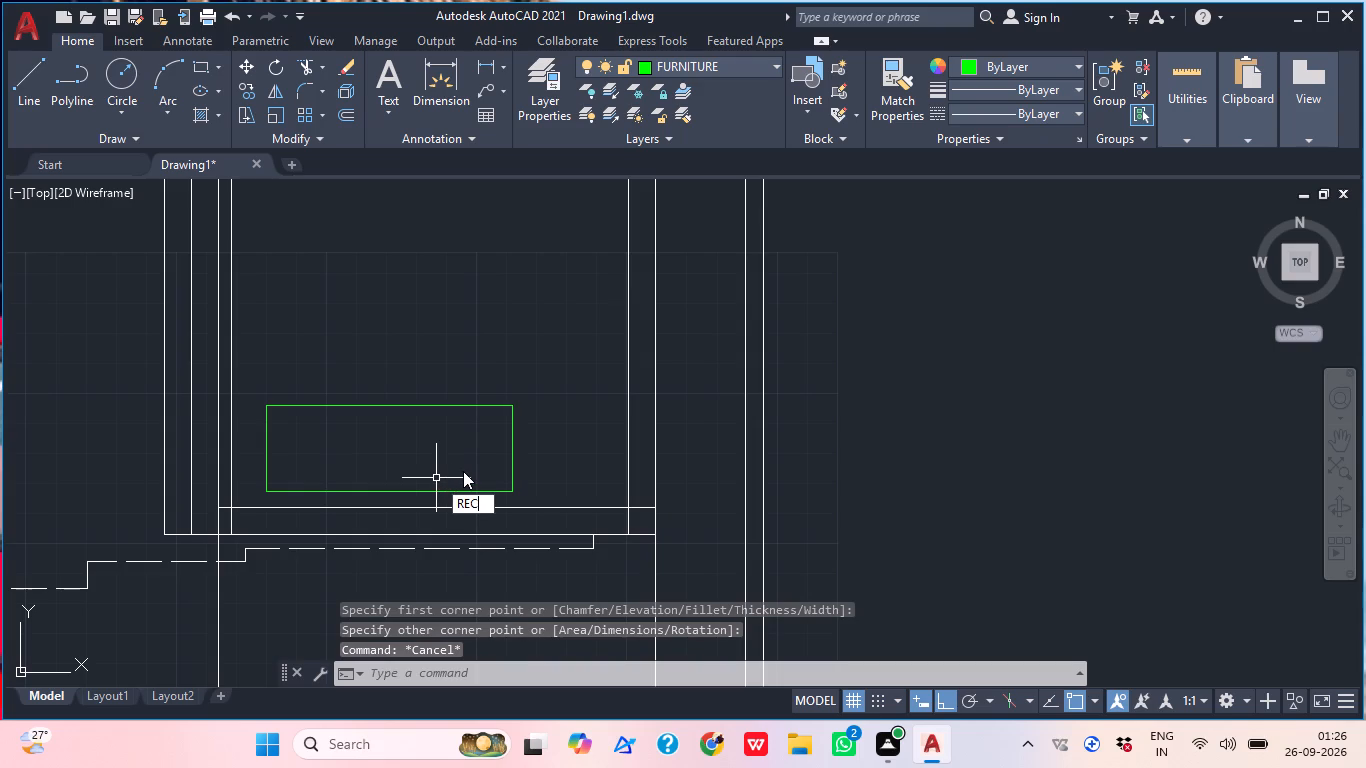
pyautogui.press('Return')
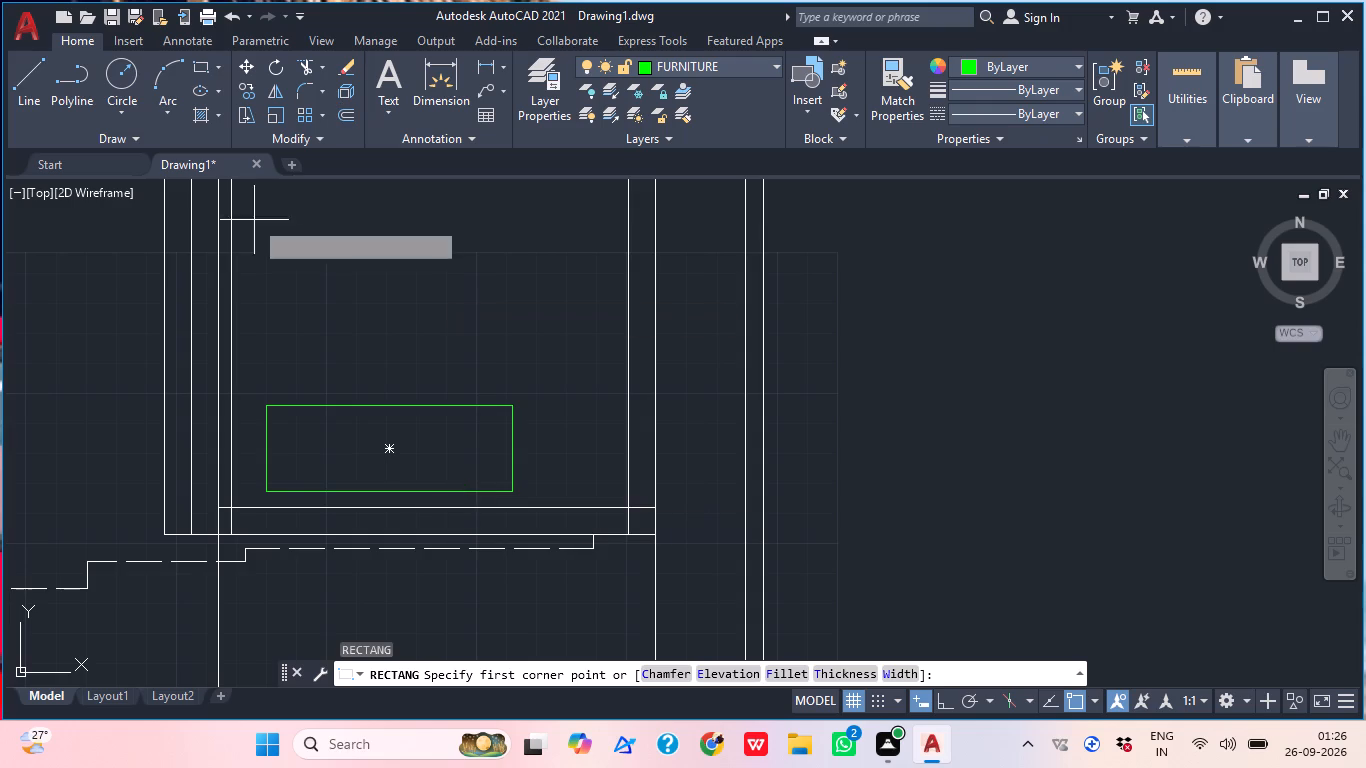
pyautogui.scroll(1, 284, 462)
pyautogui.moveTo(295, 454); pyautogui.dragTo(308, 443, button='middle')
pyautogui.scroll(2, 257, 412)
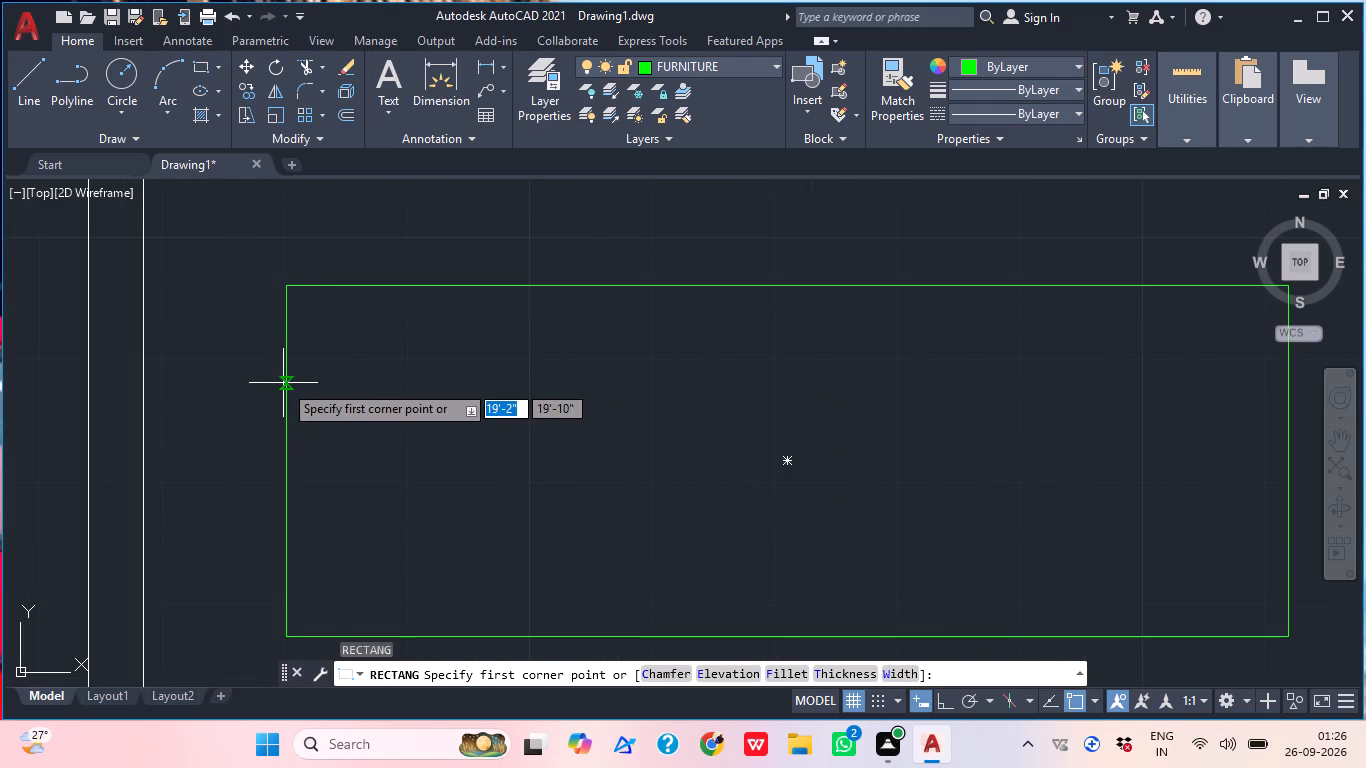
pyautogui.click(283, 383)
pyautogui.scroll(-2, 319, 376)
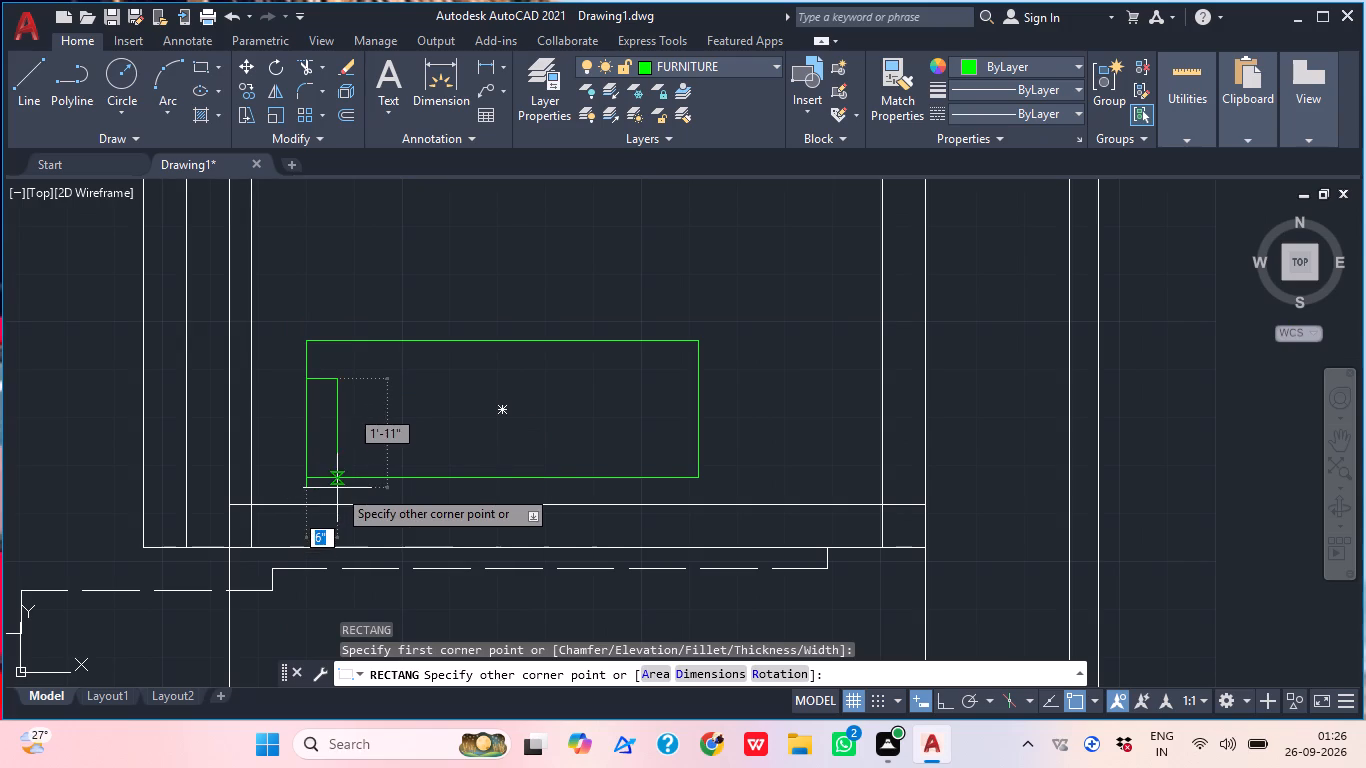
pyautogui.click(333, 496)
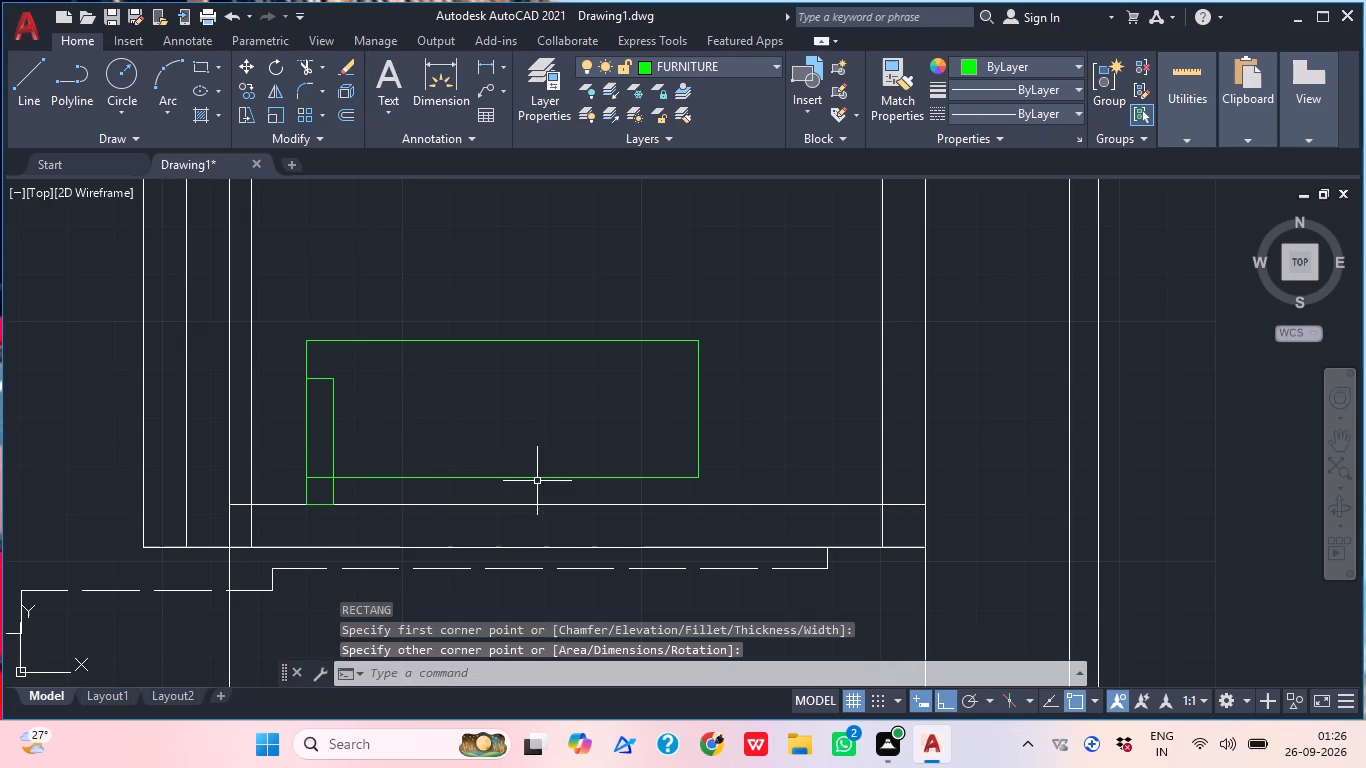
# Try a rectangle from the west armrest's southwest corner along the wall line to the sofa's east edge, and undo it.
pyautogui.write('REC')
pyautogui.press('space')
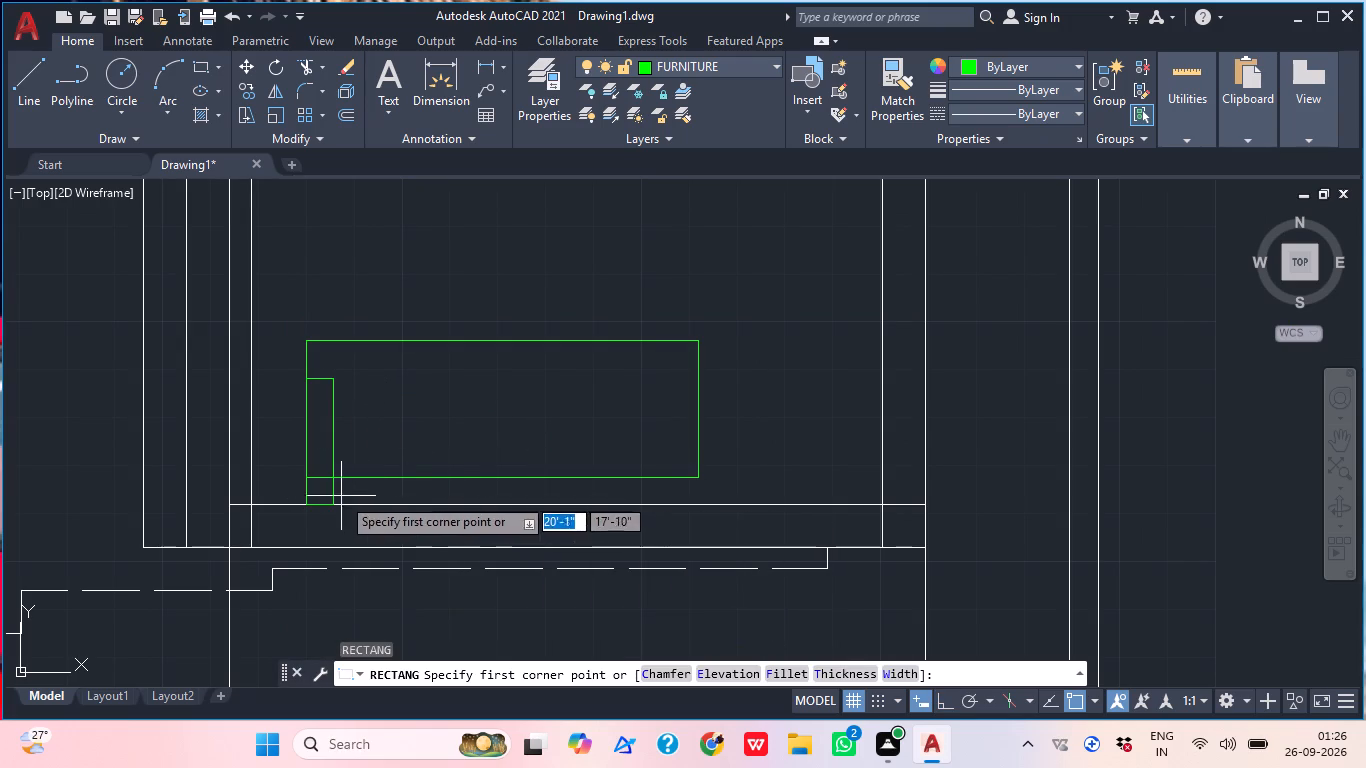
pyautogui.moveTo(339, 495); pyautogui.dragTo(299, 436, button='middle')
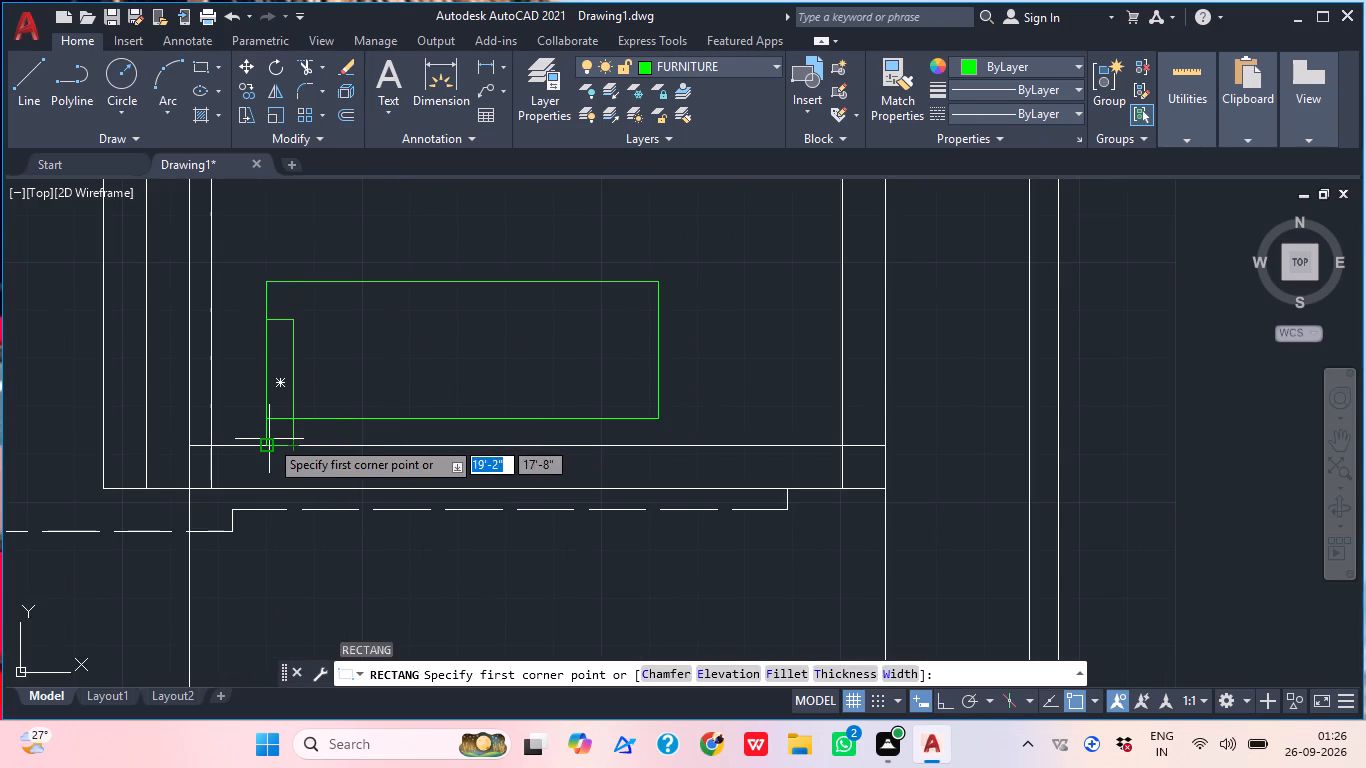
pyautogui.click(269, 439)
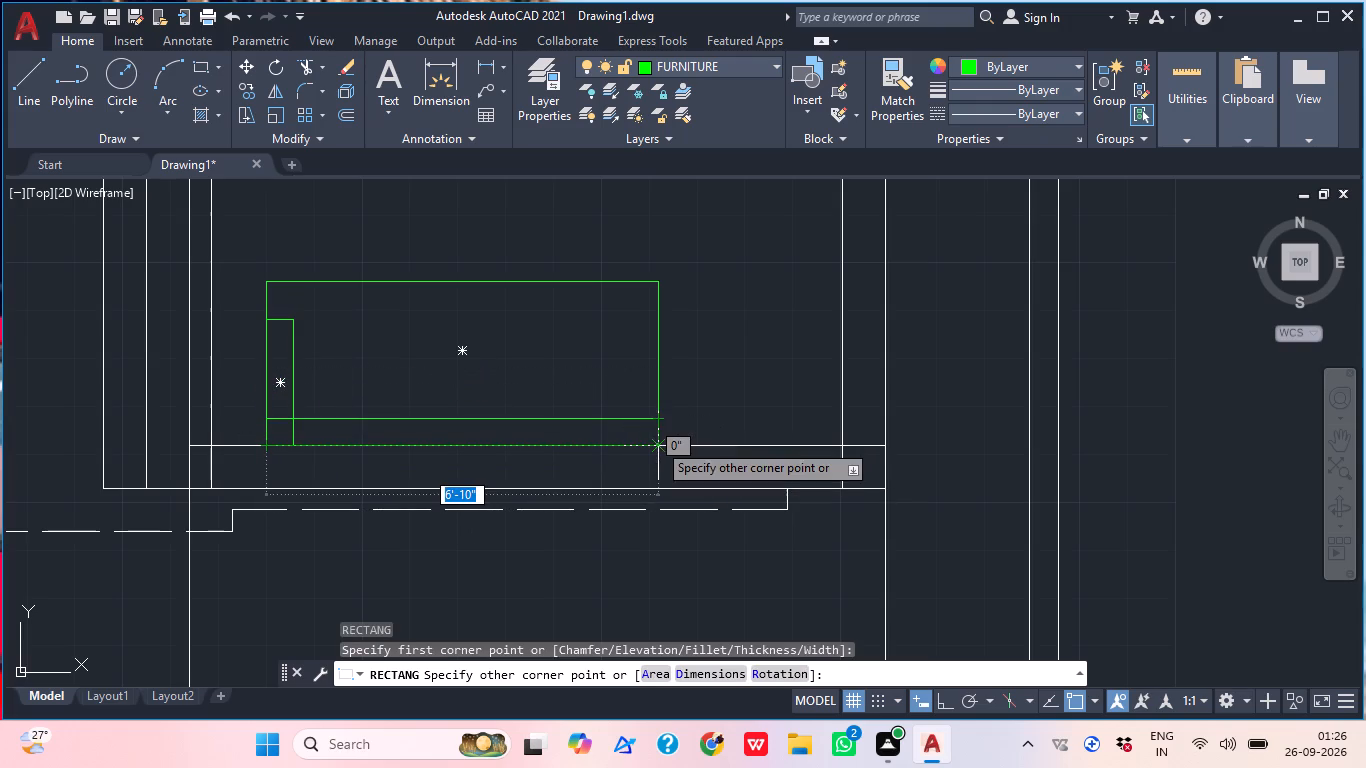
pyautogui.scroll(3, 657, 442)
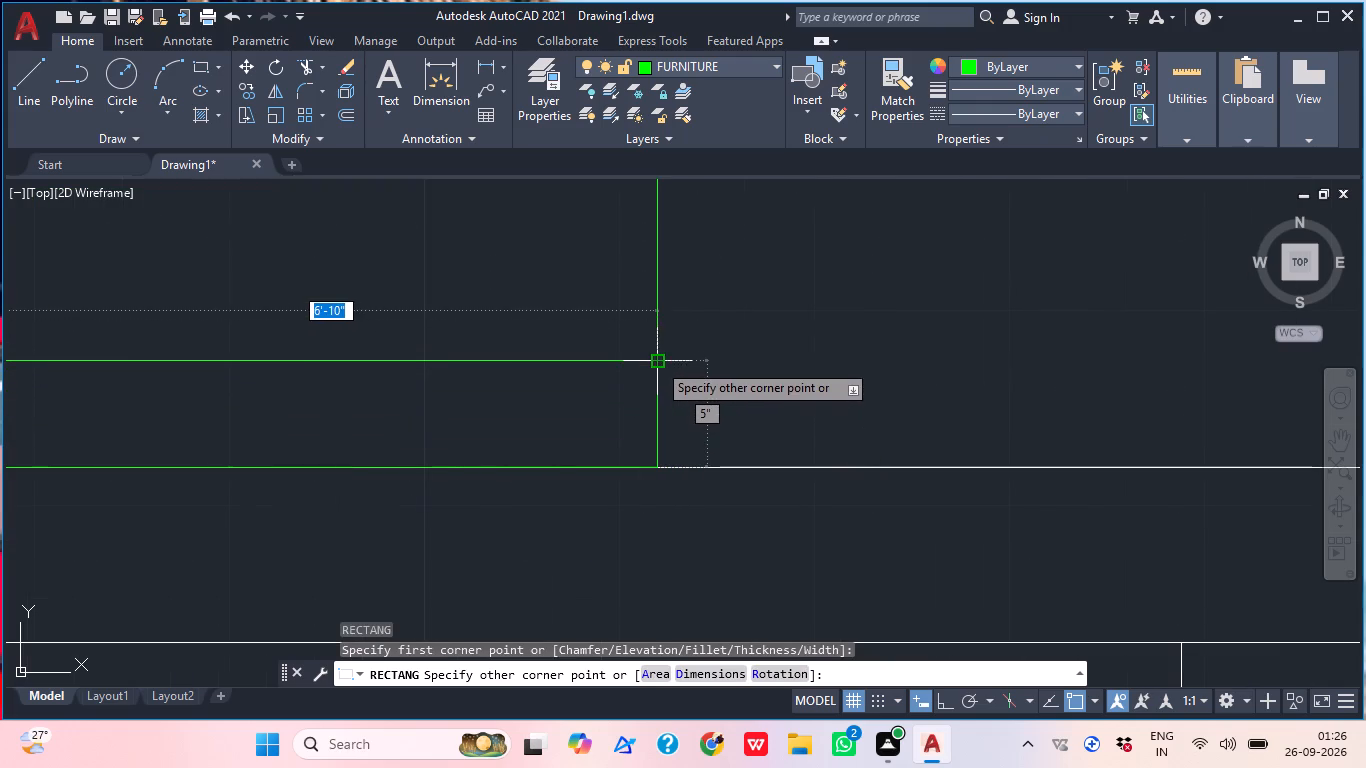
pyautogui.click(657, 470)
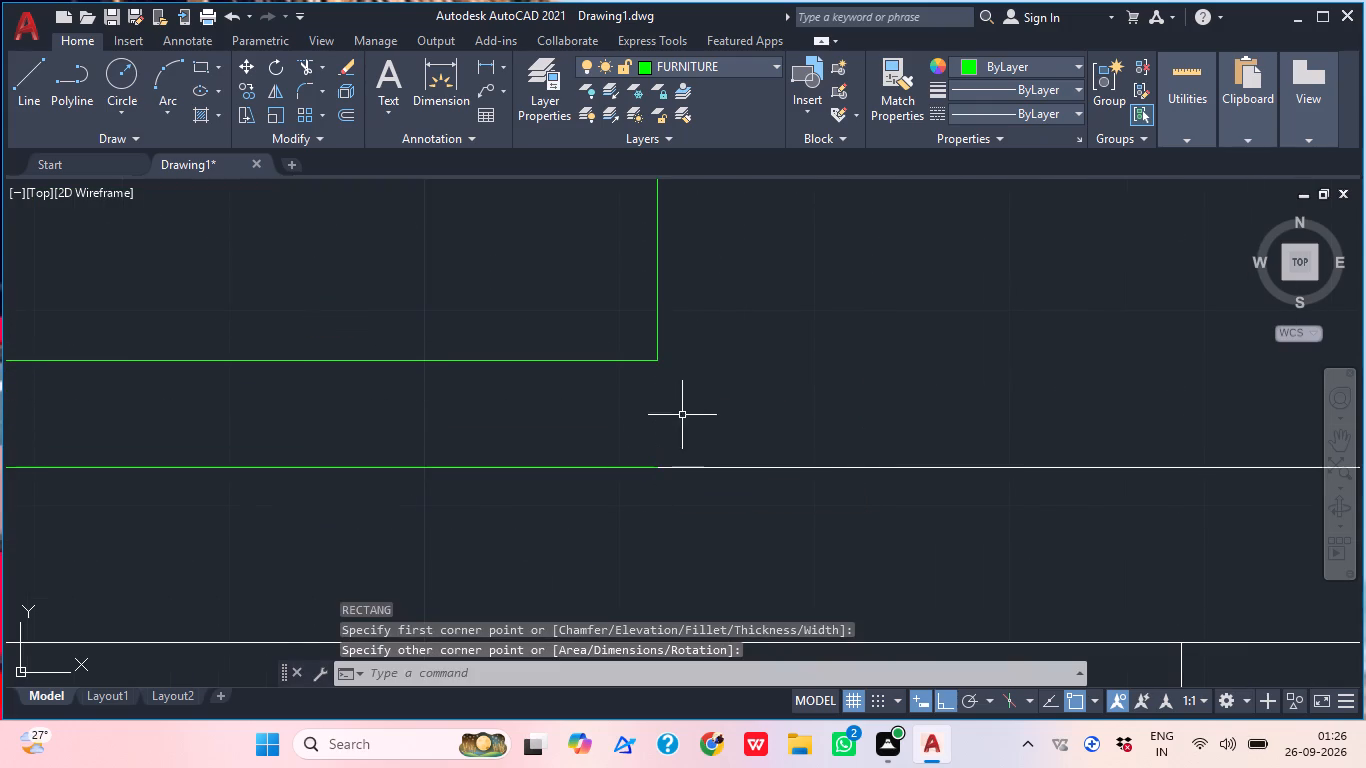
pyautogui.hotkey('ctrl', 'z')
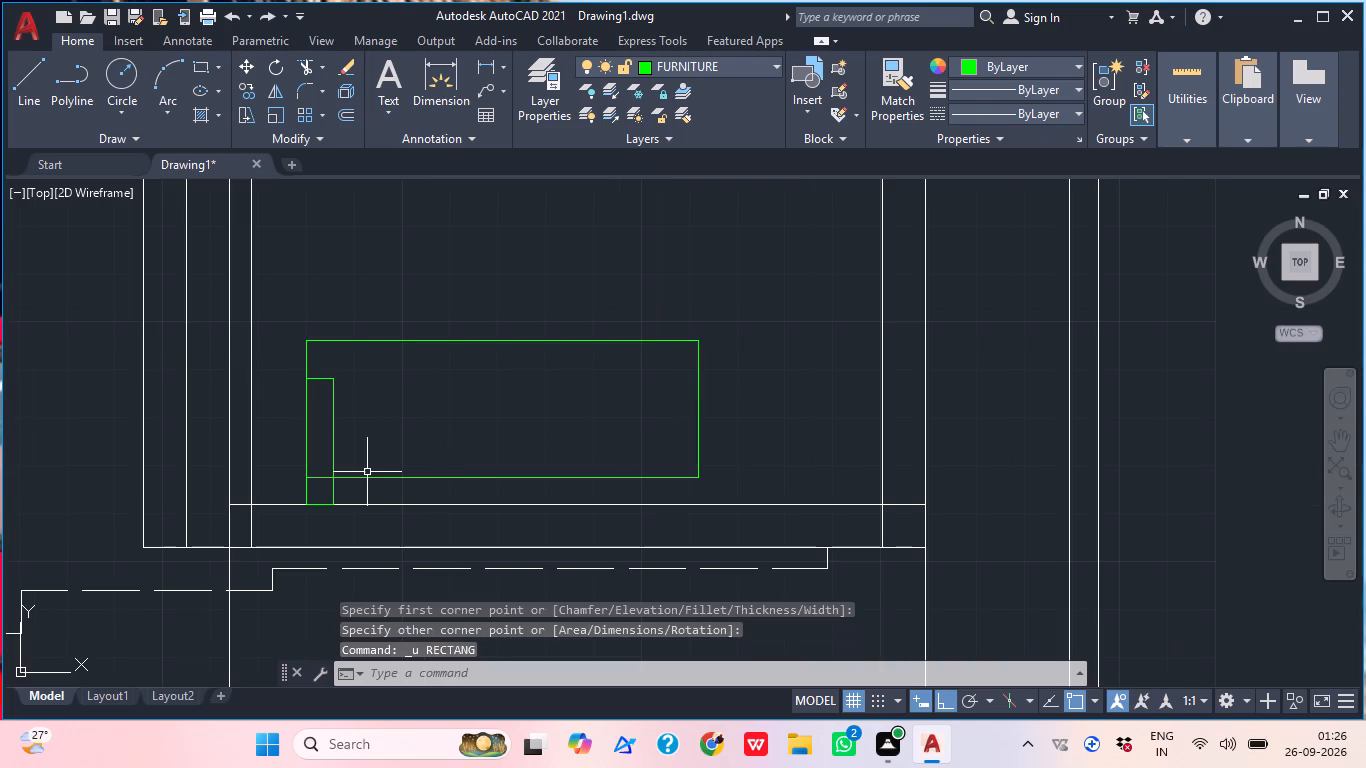
# Draw the sofa's back as a rectangle about 6'-10" by 5" between the sofa's south edge and the south wall line.
pyautogui.write('REC')
pyautogui.press('space')
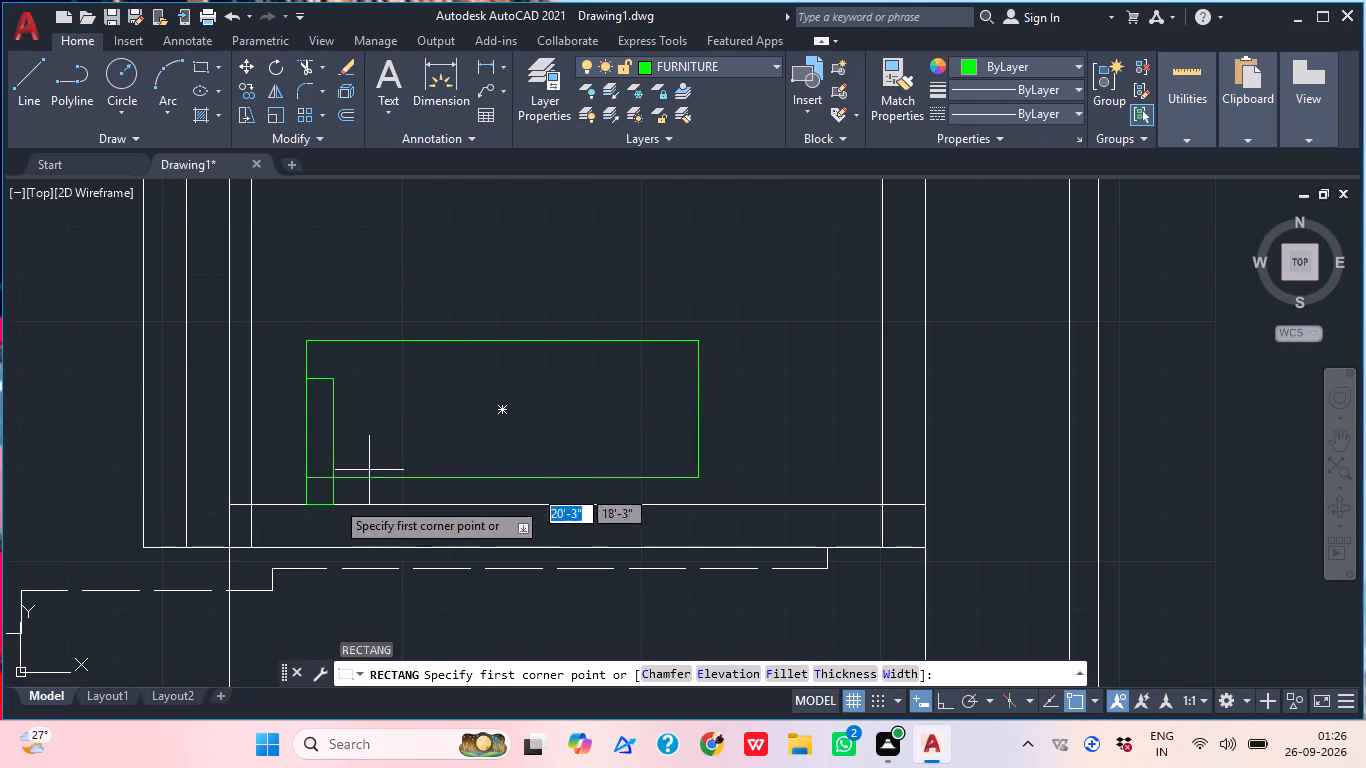
pyautogui.moveTo(322, 494); pyautogui.dragTo(322, 433, button='middle')
pyautogui.scroll(2, 313, 432)
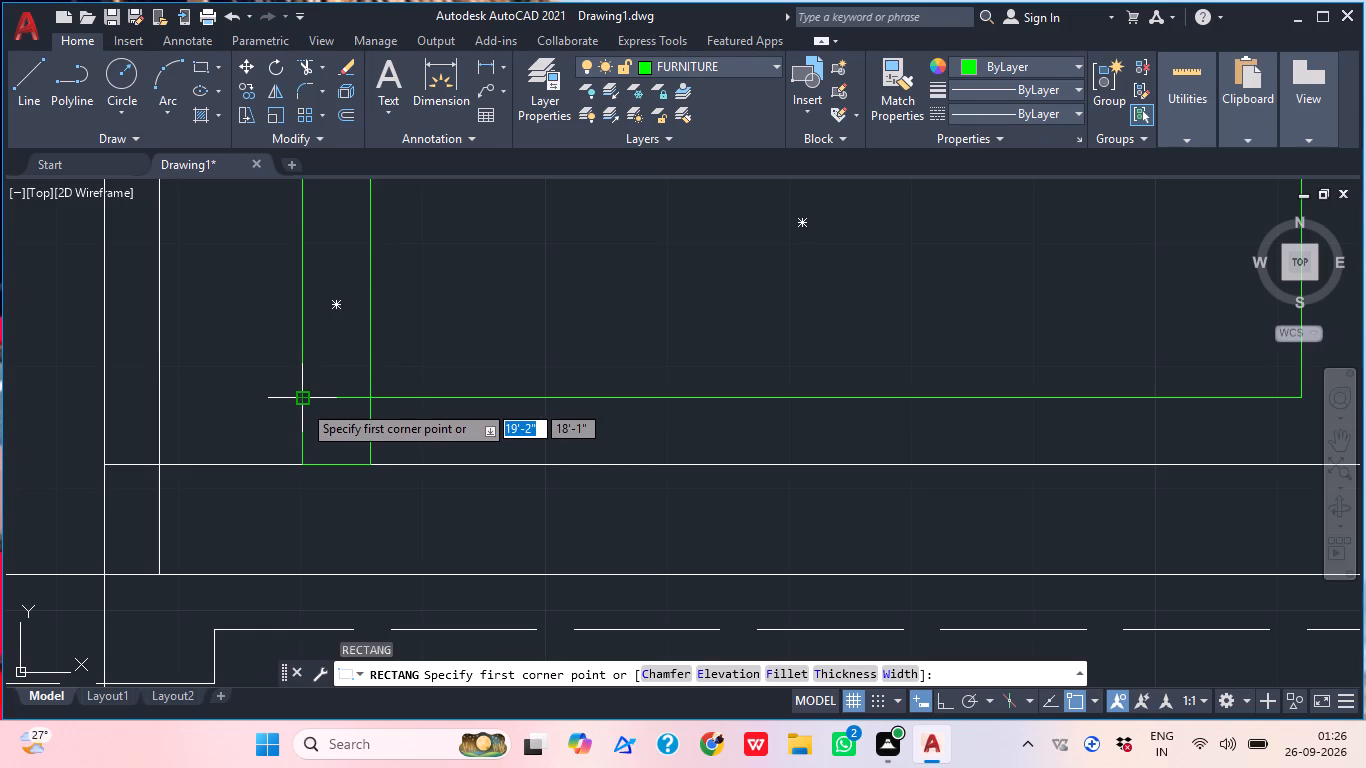
pyautogui.click(302, 403)
pyautogui.scroll(-4, 363, 352)
pyautogui.scroll(2, 566, 363)
pyautogui.scroll(2, 459, 368)
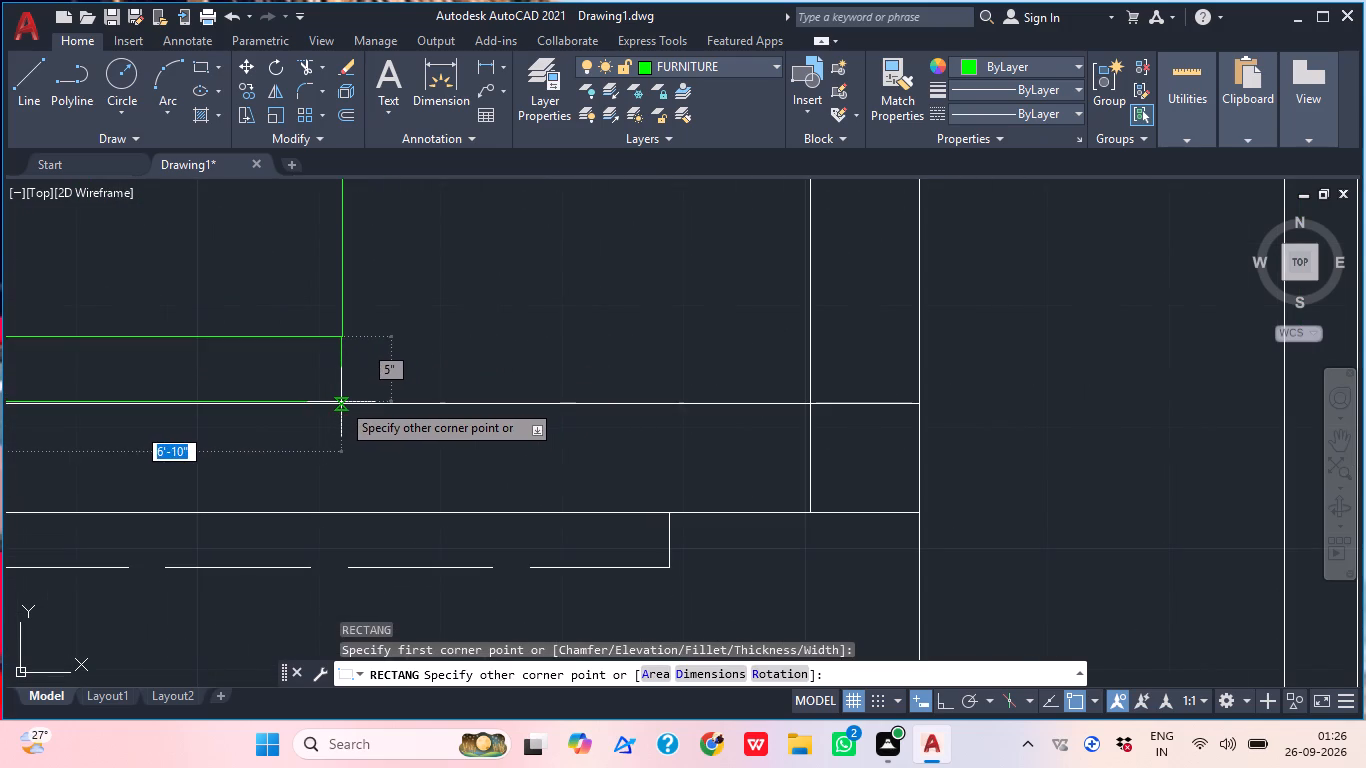
pyautogui.scroll(3, 340, 402)
pyautogui.moveTo(355, 394); pyautogui.dragTo(334, 472, button='middle')
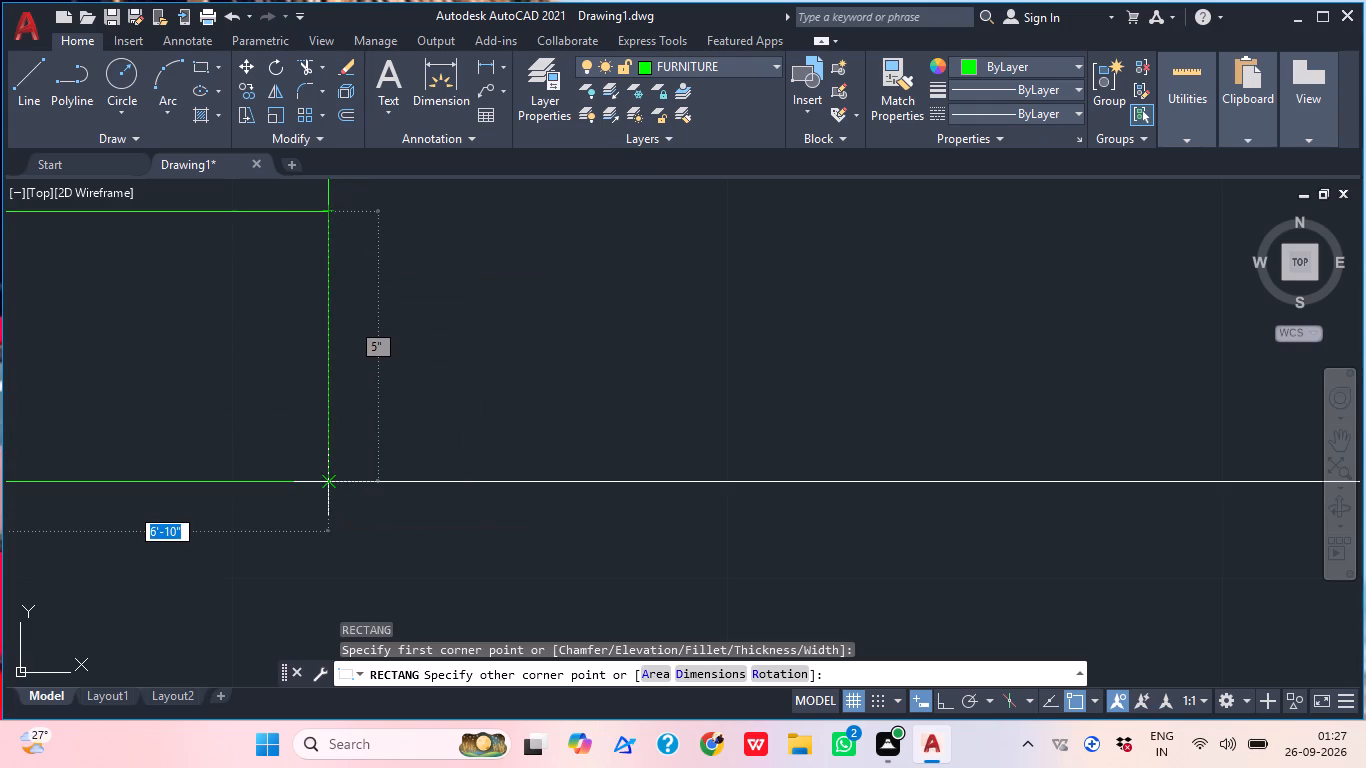
pyautogui.click(331, 481)
# Draw the east armrest as a rectangle about 7" by 2'-2", level with the west armrest's top and ending at the back's southeast corner.
pyautogui.scroll(-2, 440, 399)
pyautogui.moveTo(440, 402); pyautogui.dragTo(438, 510, button='middle')
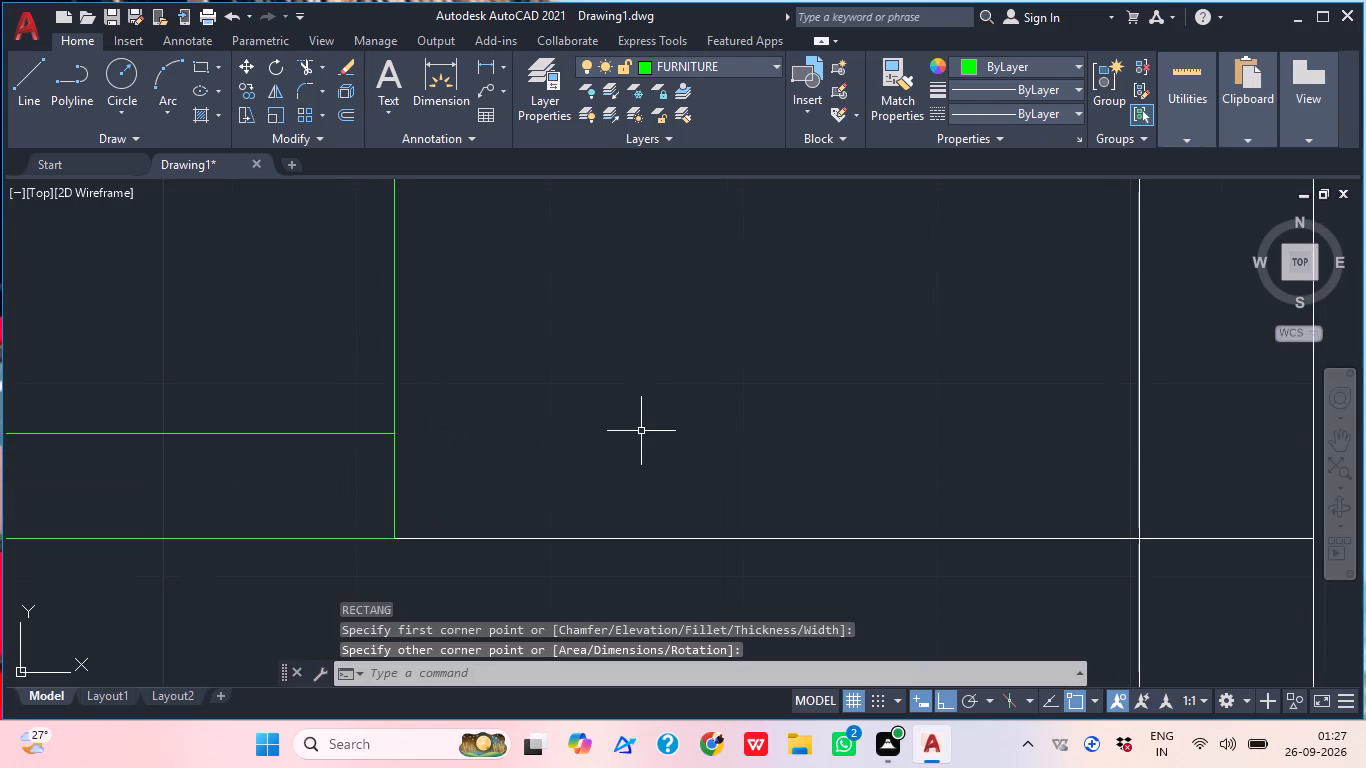
pyautogui.scroll(-3, 575, 411)
pyautogui.scroll(2, 575, 410)
pyautogui.scroll(-2, 575, 410)
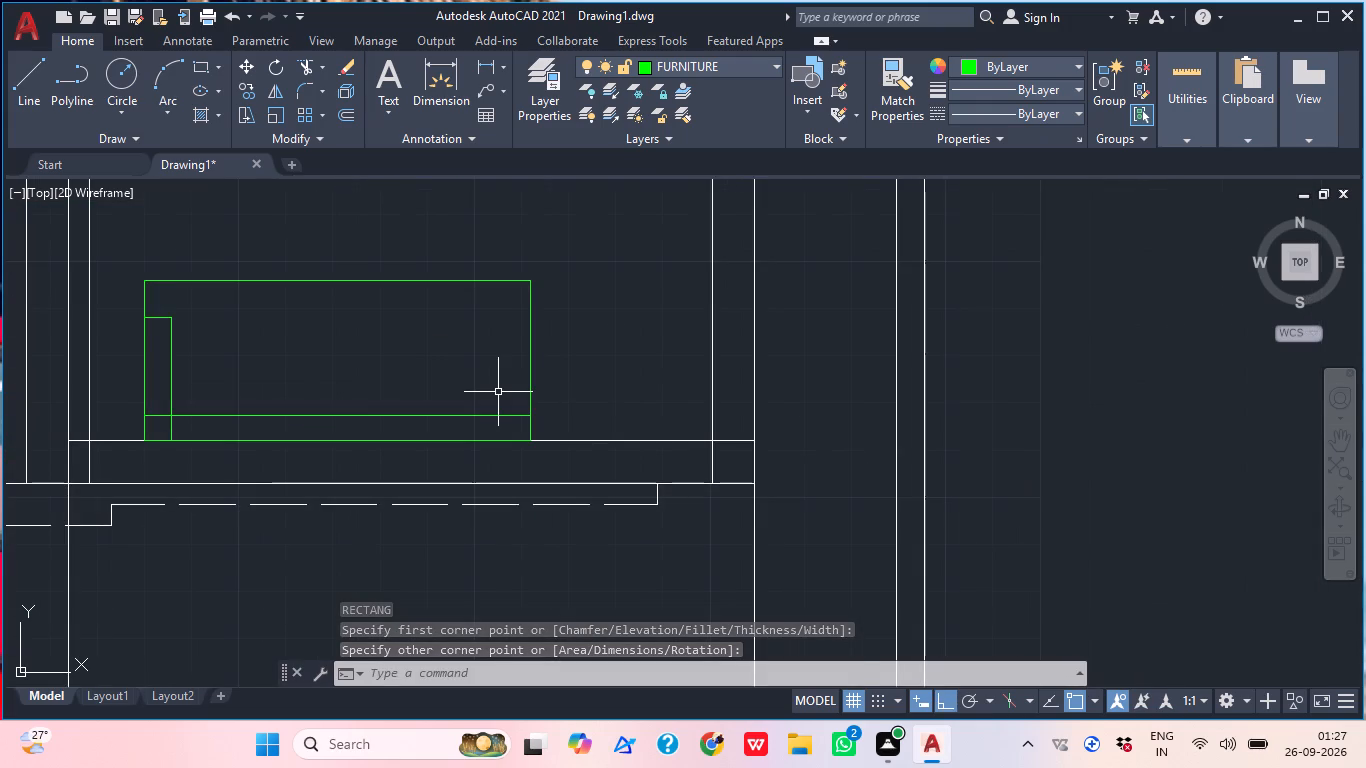
pyautogui.write('RE')
pyautogui.write('C')
pyautogui.press('space')
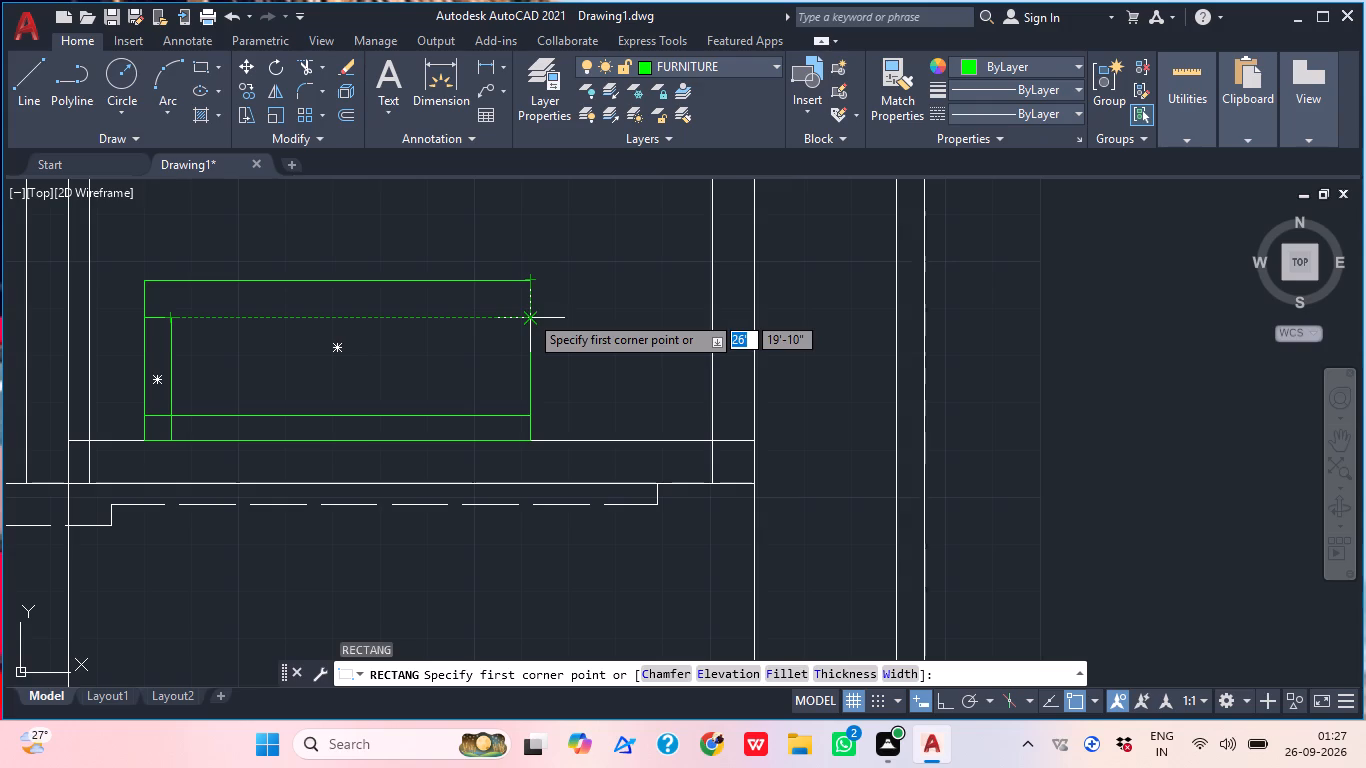
pyautogui.click(497, 317)
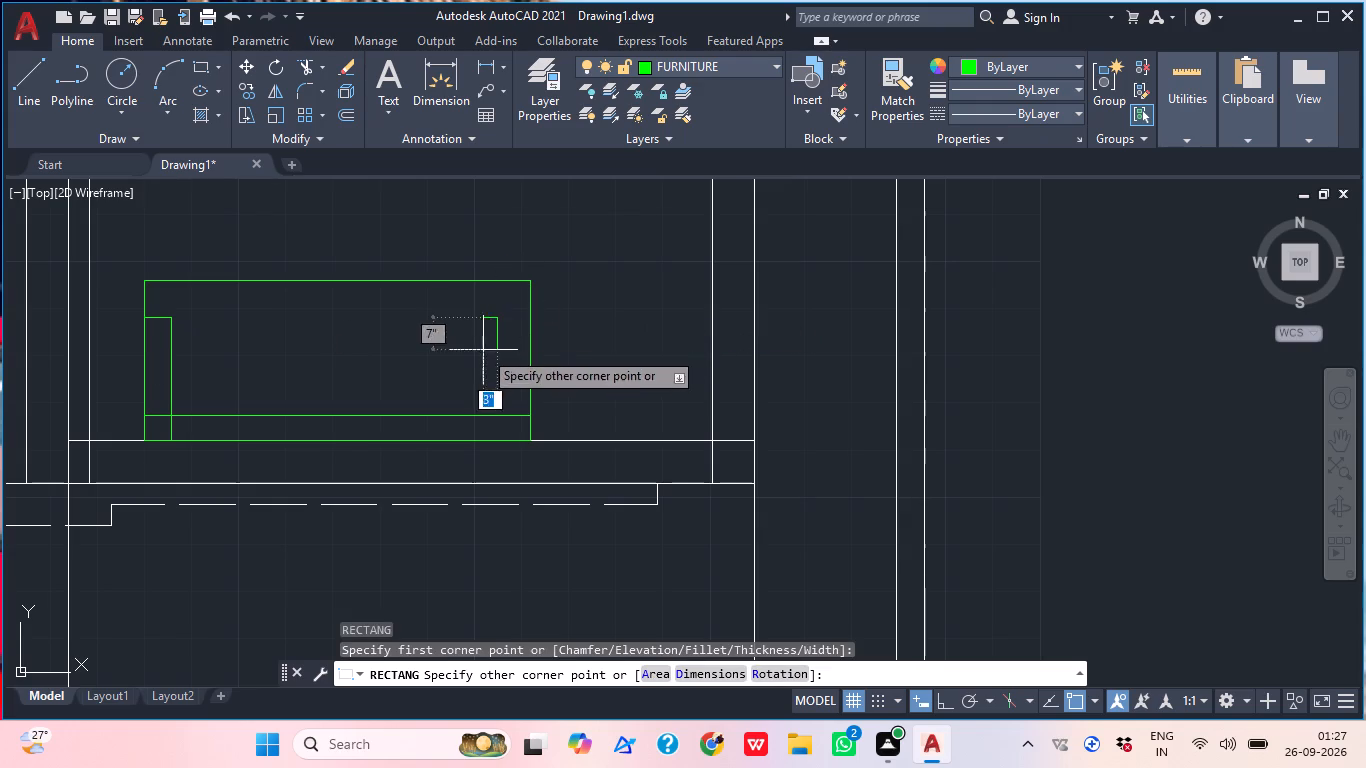
pyautogui.click(529, 440)
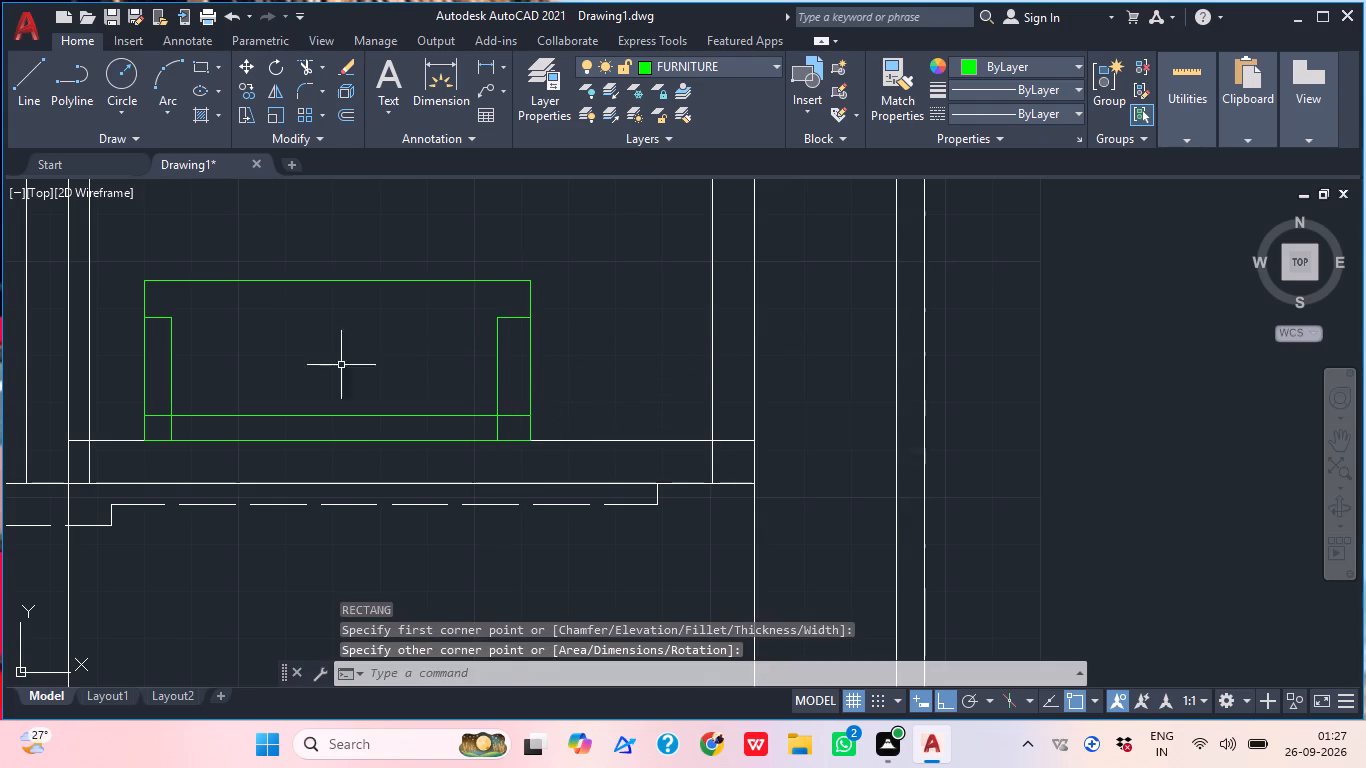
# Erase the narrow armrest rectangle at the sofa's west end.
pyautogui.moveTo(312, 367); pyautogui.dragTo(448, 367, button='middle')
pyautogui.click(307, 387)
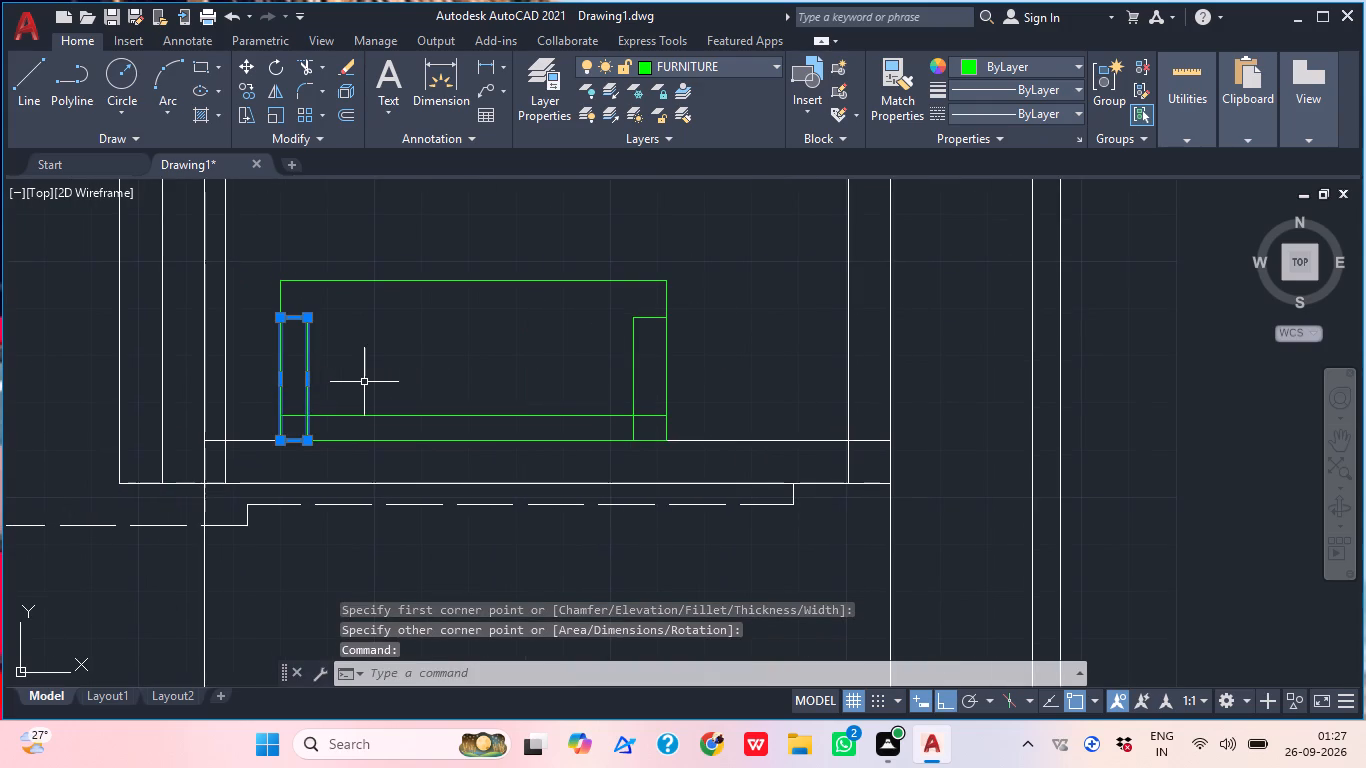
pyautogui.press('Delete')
# Draw a west armrest rectangle about 8" by 2'-2", level with the east armrest's top and ending at the back's southwest corner.
pyautogui.write('RRC')
pyautogui.press('BackSpace')
pyautogui.press('BackSpace')
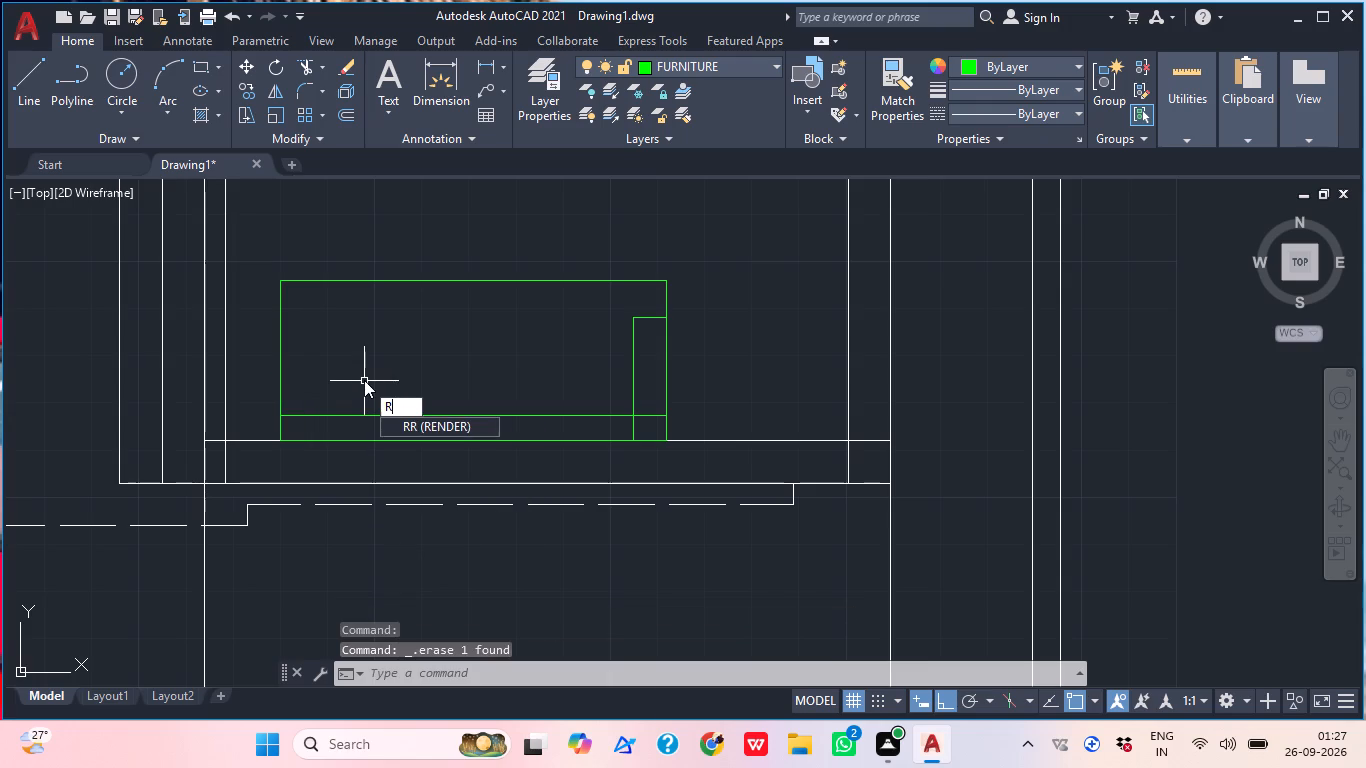
pyautogui.write('EC')
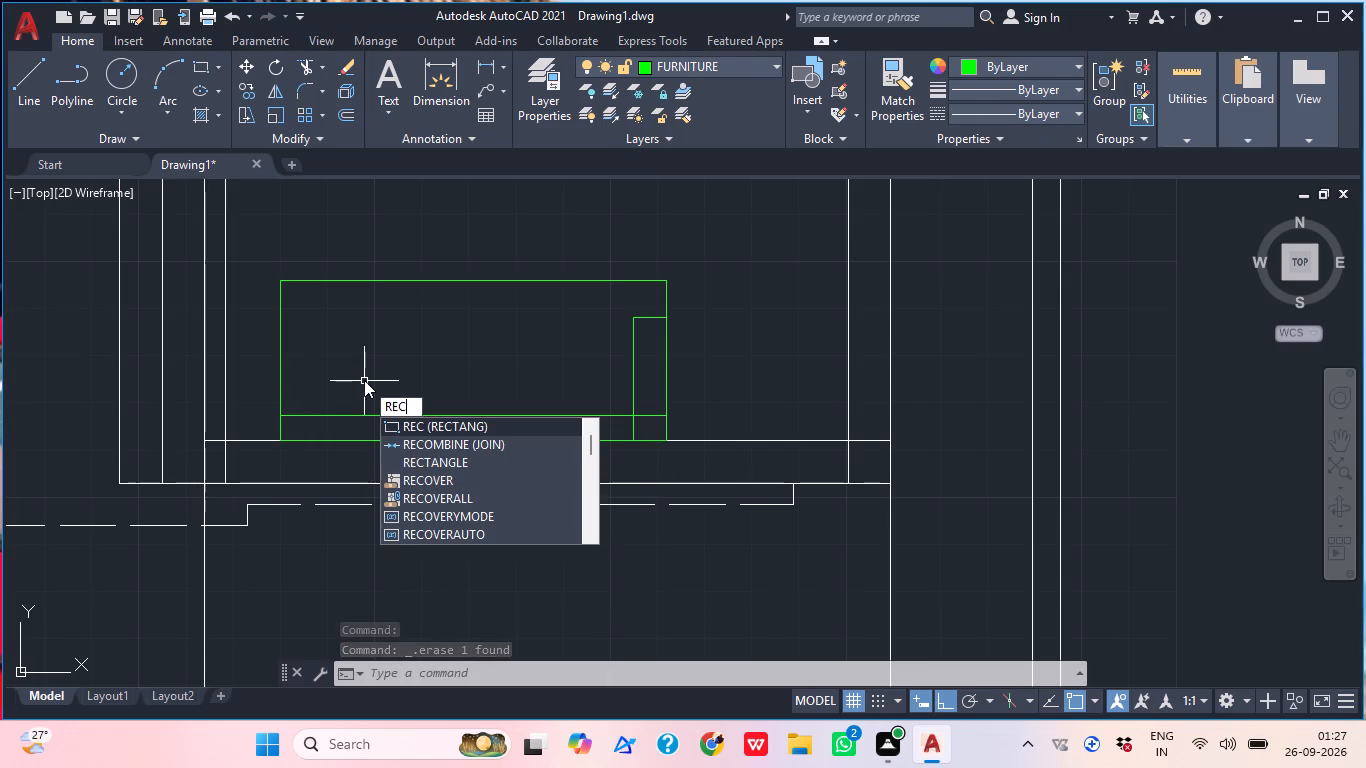
pyautogui.press('Return')
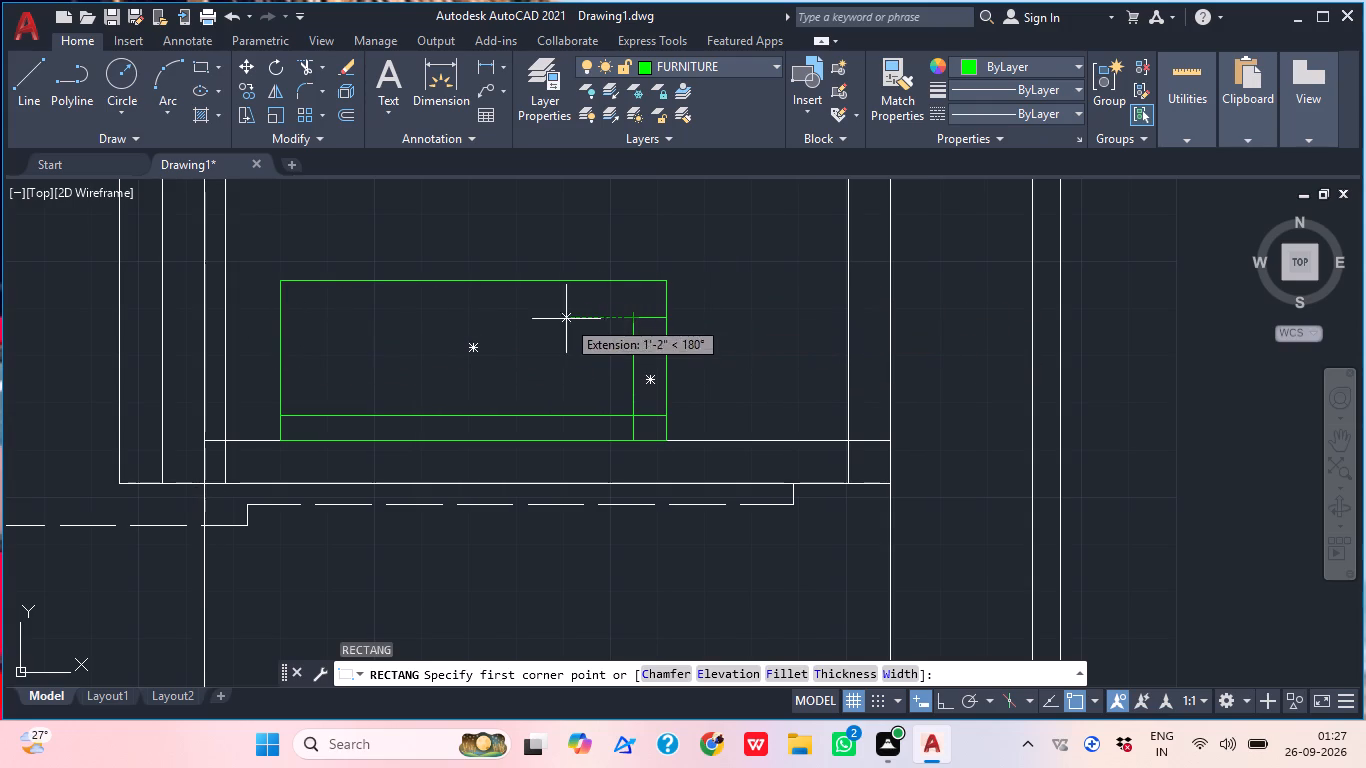
pyautogui.click(316, 320)
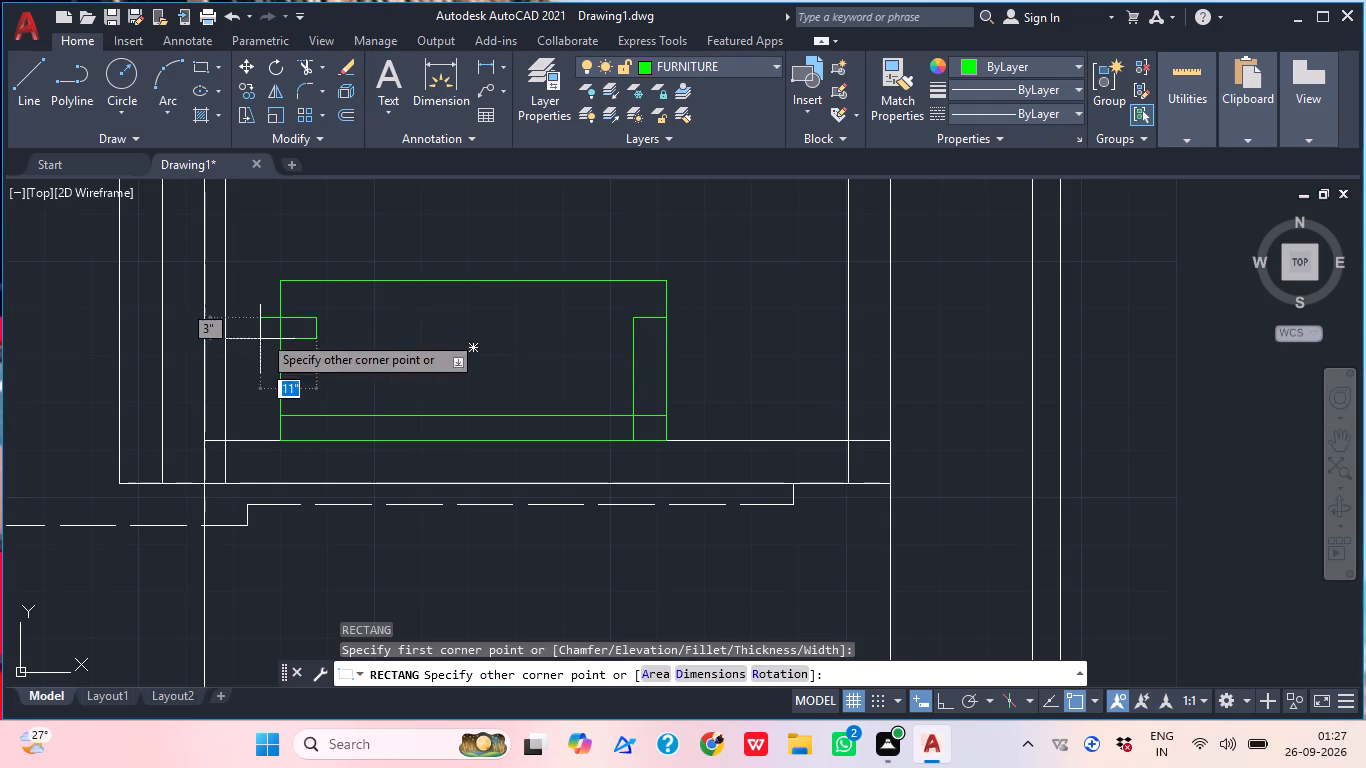
pyautogui.click(277, 441)
# Trim the overlapping lines at the sofa's southwest and southeast corners where the armrests meet the back.
pyautogui.middleClick(422, 362)
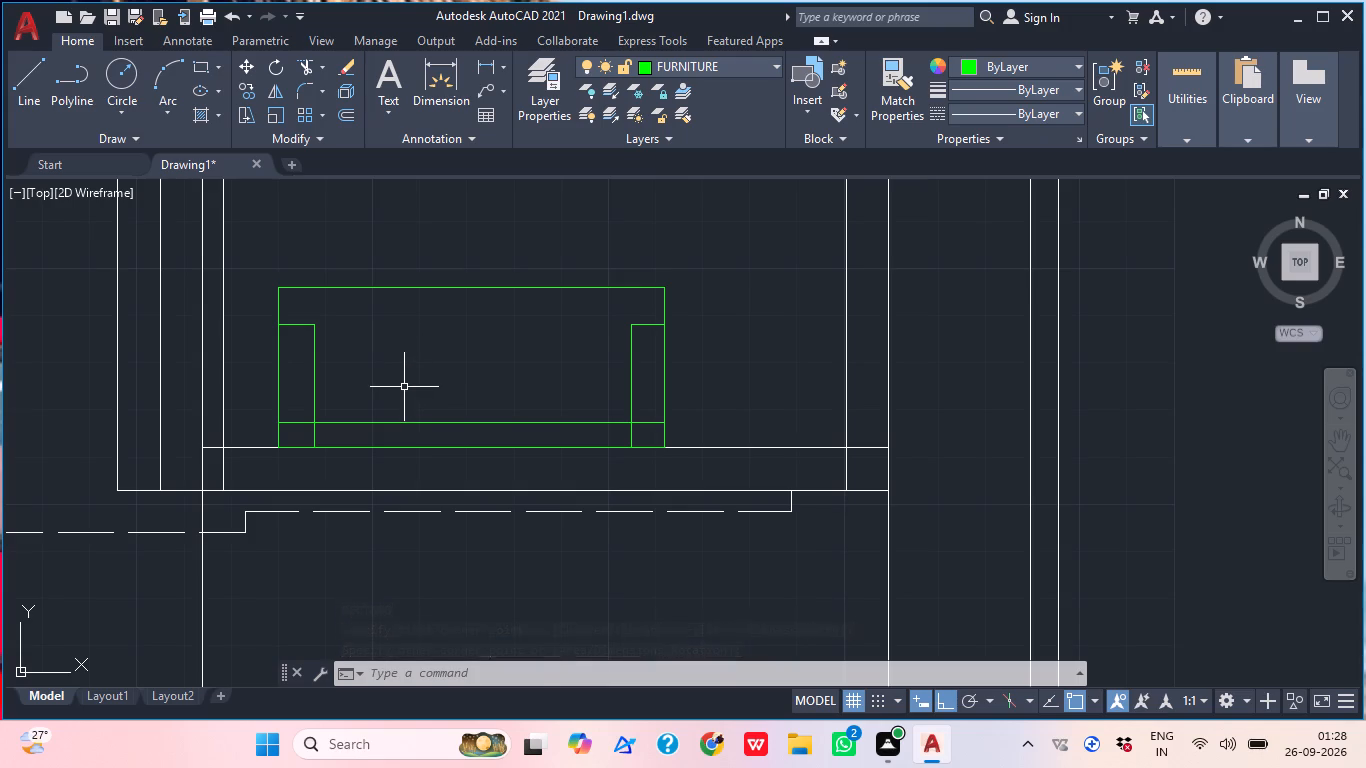
pyautogui.click(404, 386)
pyautogui.write('TR')
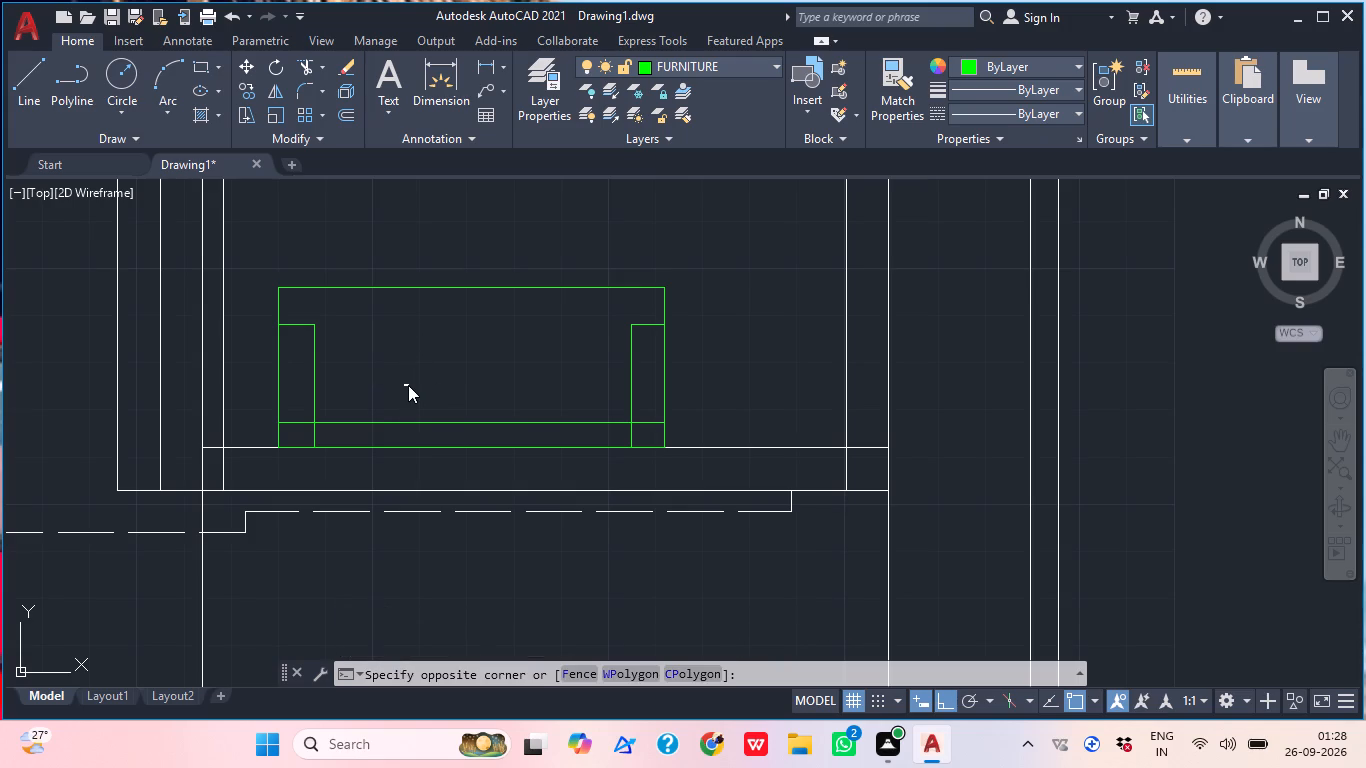
pyautogui.press('Return')
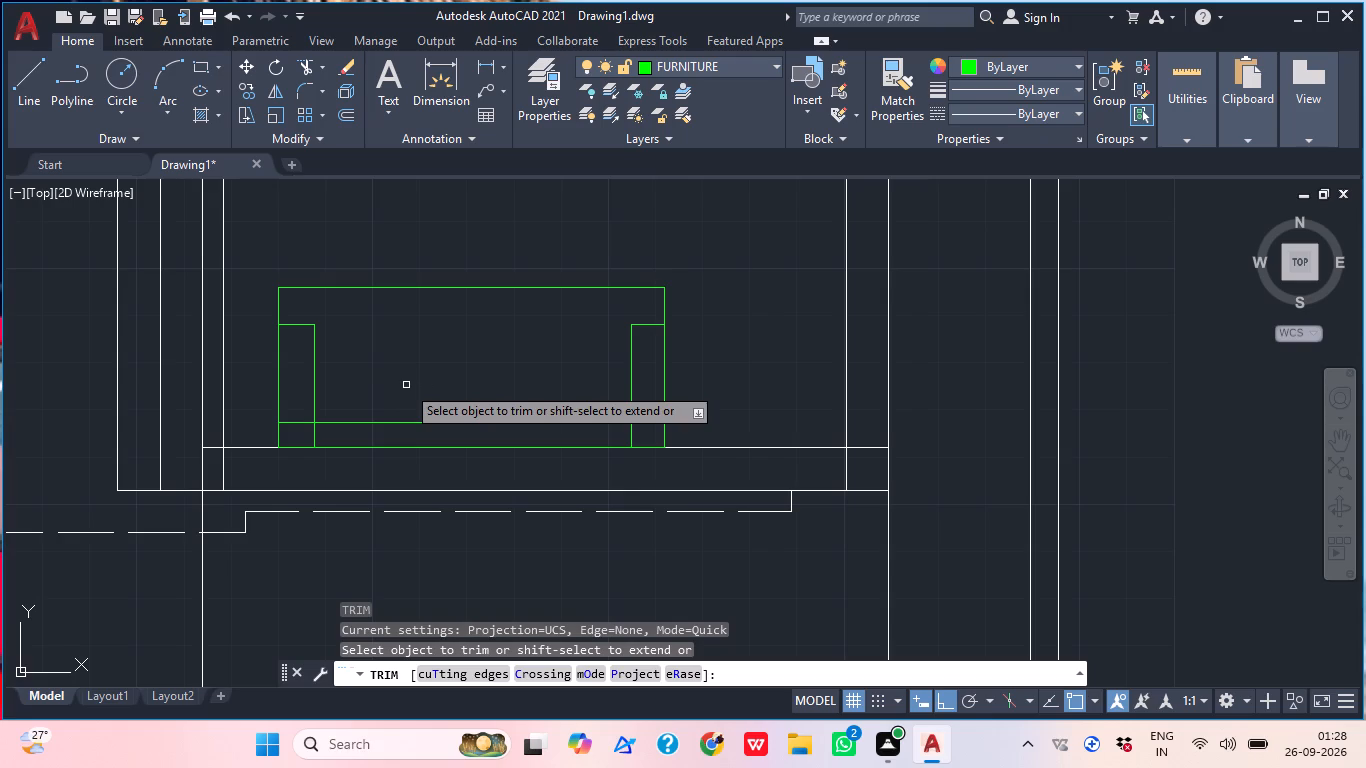
pyautogui.scroll(1, 328, 452)
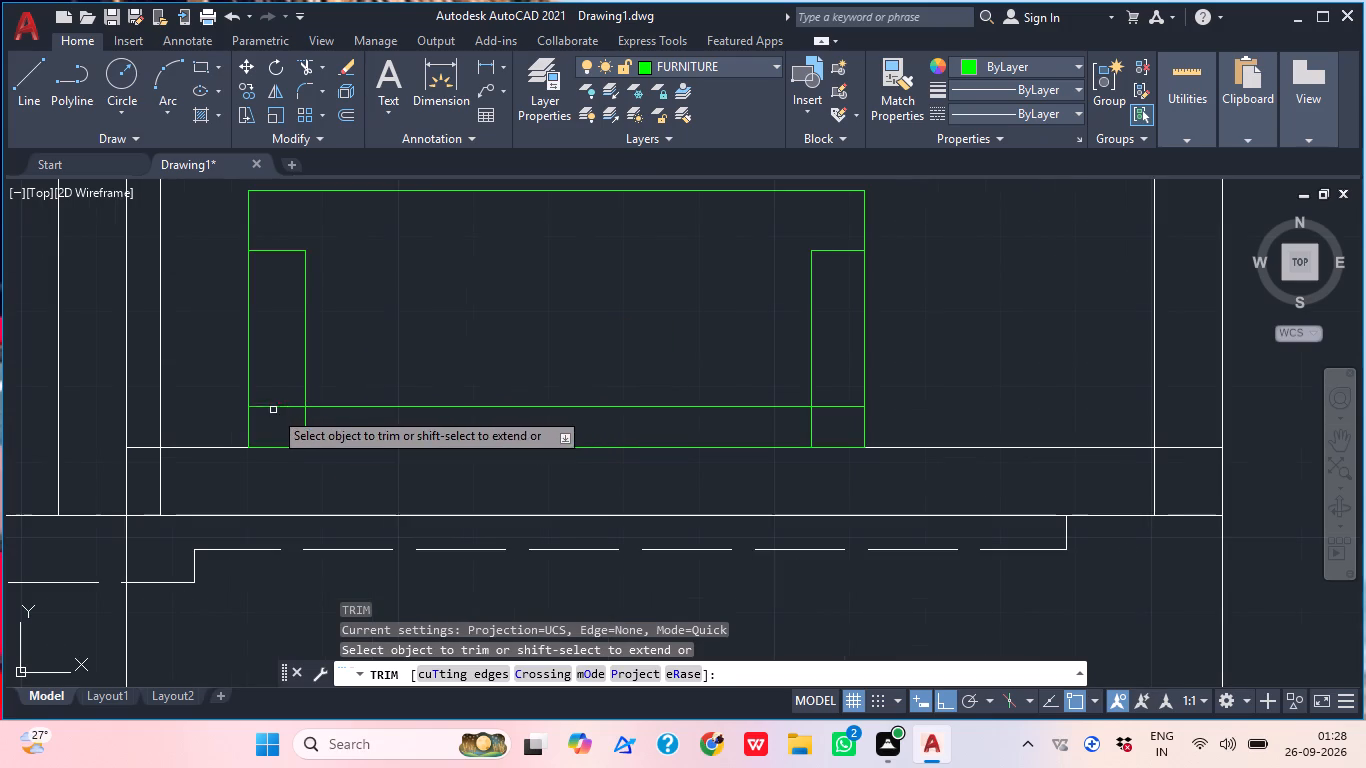
pyautogui.click(276, 399)
pyautogui.click(325, 441)
pyautogui.moveTo(768, 442); pyautogui.dragTo(765, 442, button='middle')
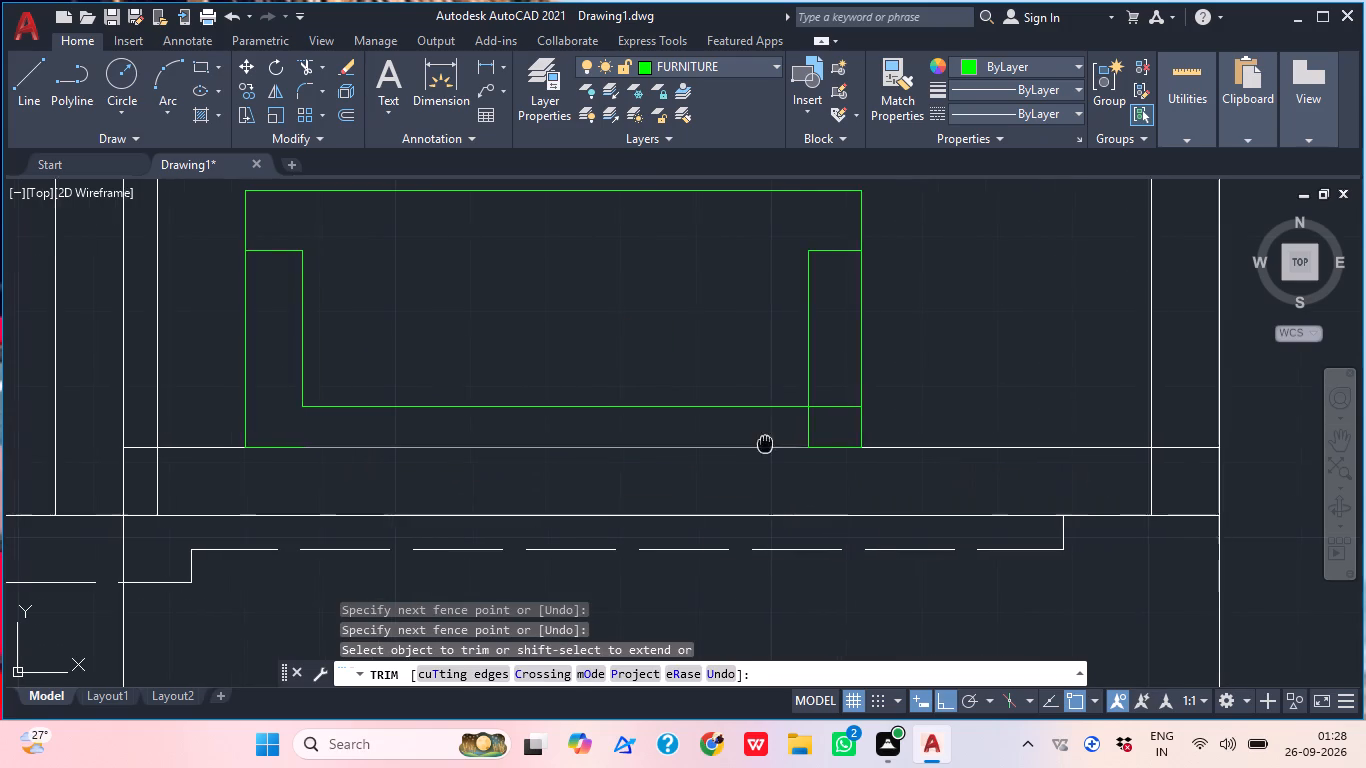
pyautogui.moveTo(765, 442); pyautogui.dragTo(686, 422, button='middle')
pyautogui.scroll(3, 742, 419)
pyautogui.moveTo(641, 416); pyautogui.dragTo(688, 398)
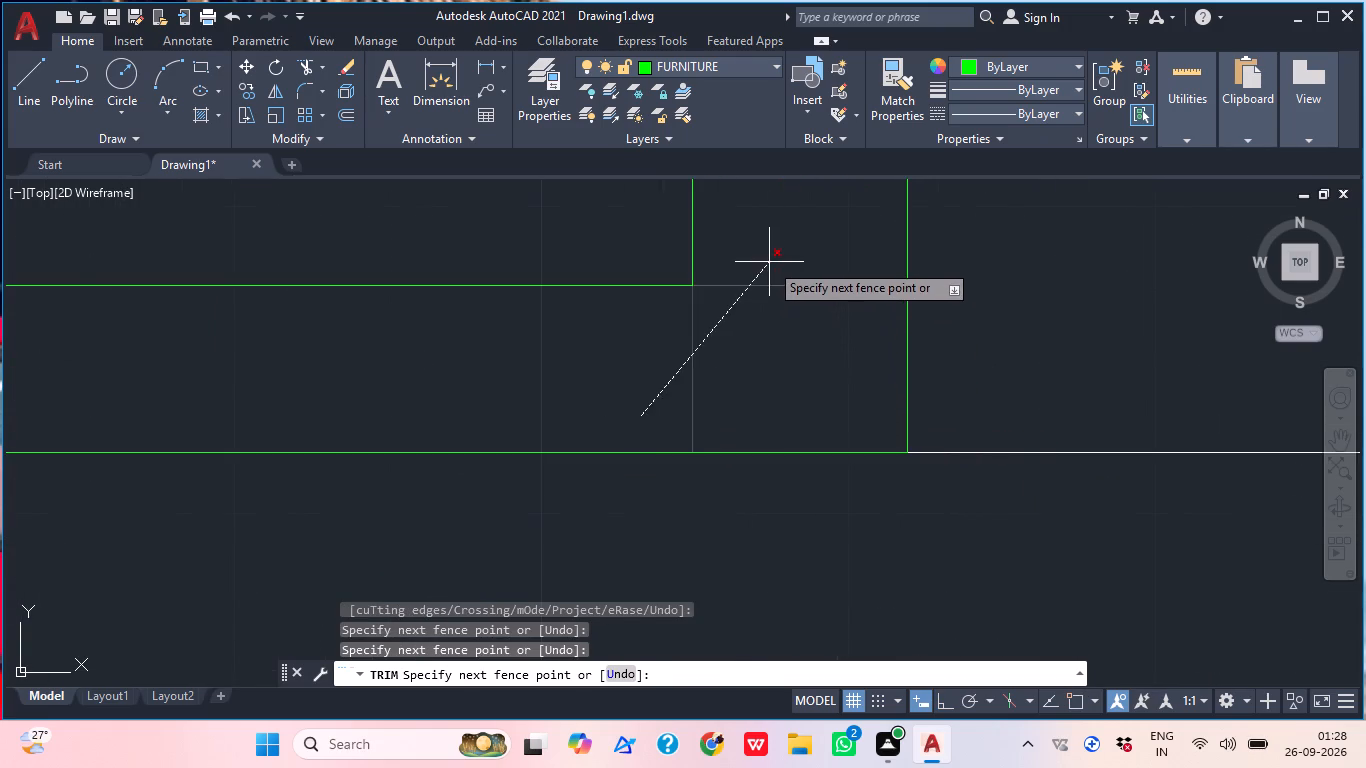
pyautogui.click(769, 261)
pyautogui.scroll(-2, 769, 278)
pyautogui.moveTo(763, 293); pyautogui.dragTo(653, 449, button='middle')
pyautogui.scroll(-2, 707, 367)
pyautogui.moveTo(706, 371); pyautogui.dragTo(699, 401, button='middle')
pyautogui.scroll(-1, 701, 391)
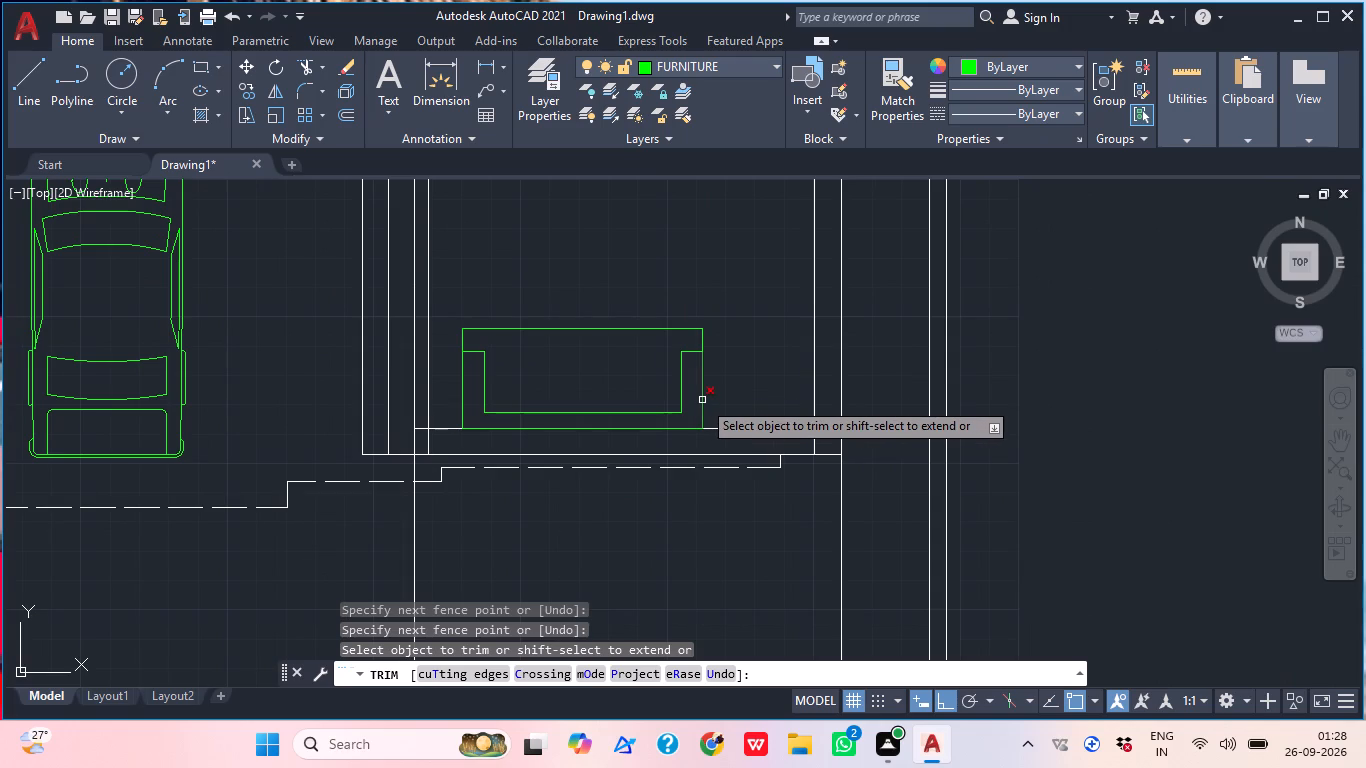
pyautogui.press('Escape')
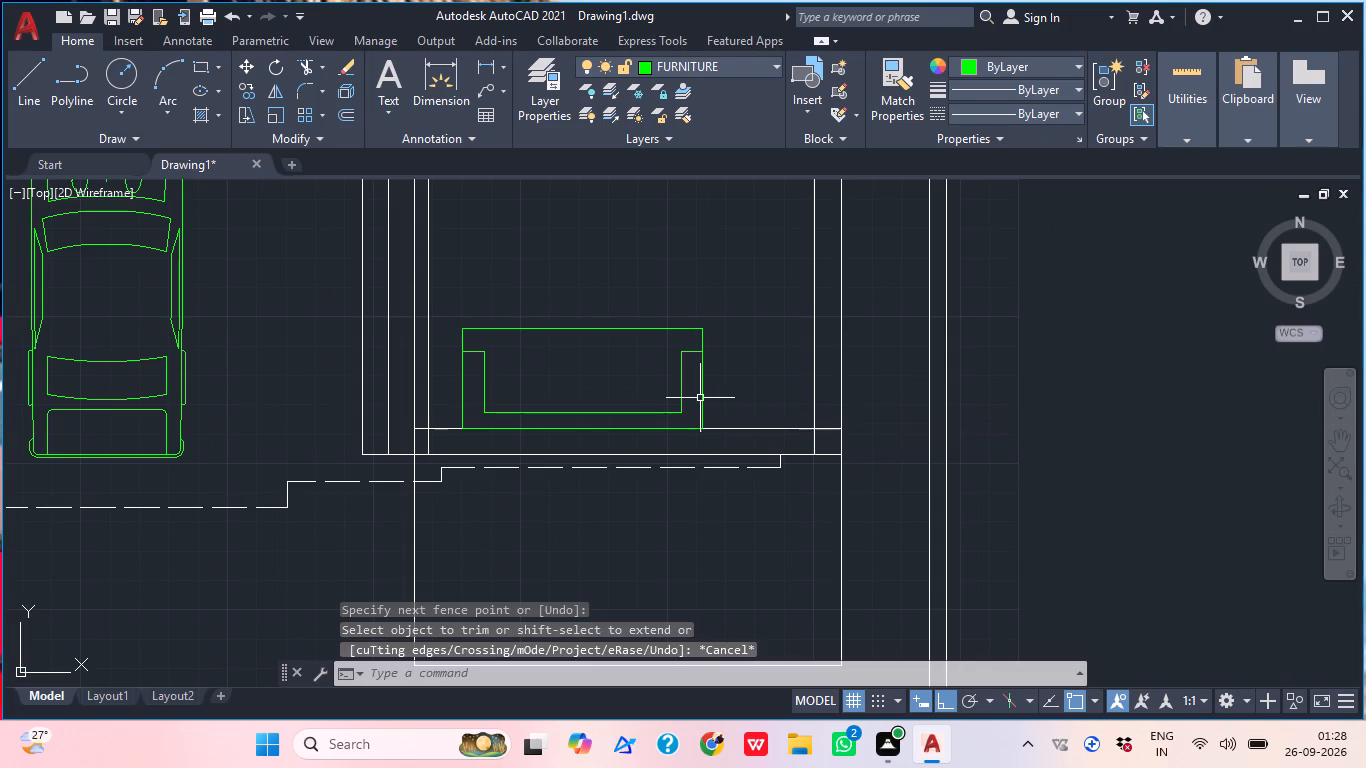
# Offset the inner edge of the sofa's back 1" north toward the seat.
pyautogui.press('o')
pyautogui.press('Return')
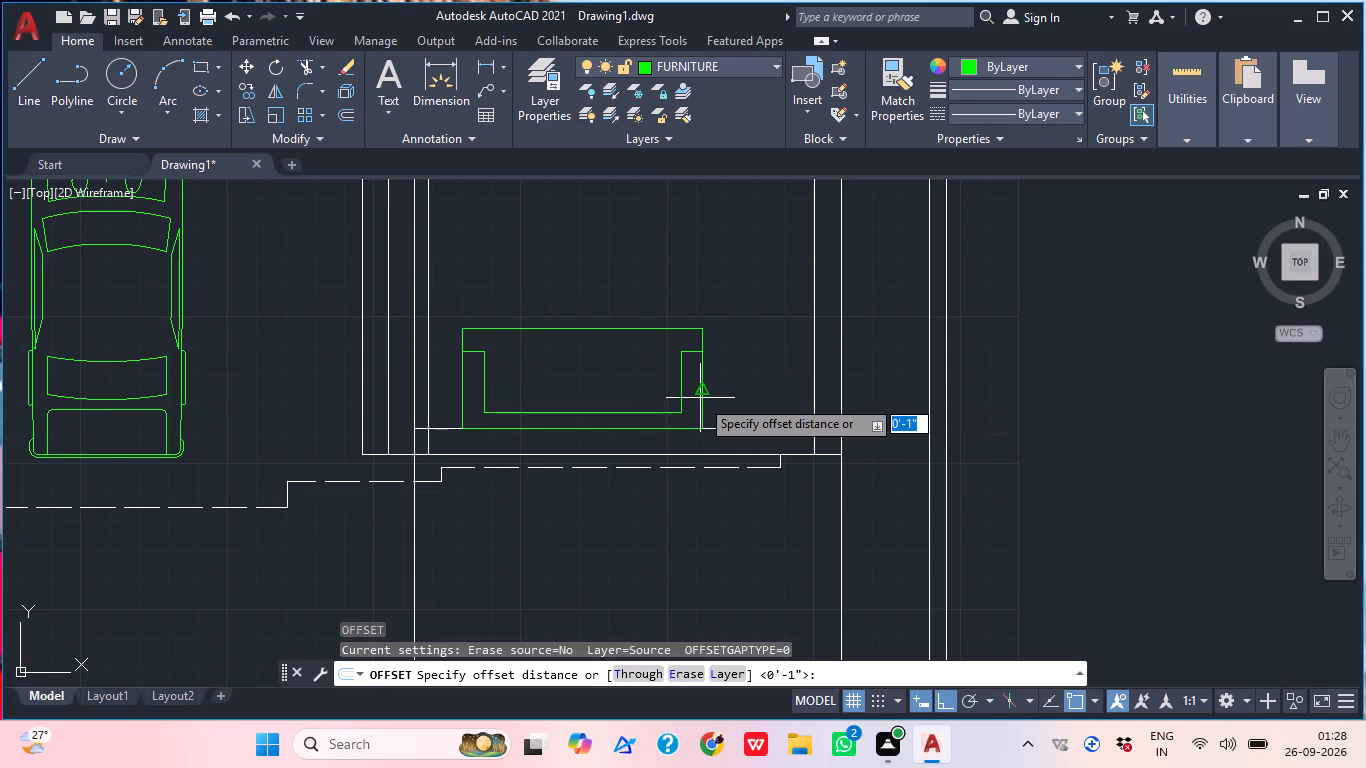
pyautogui.press('1')
pyautogui.hotkey('shift', '"')
pyautogui.press('Return')
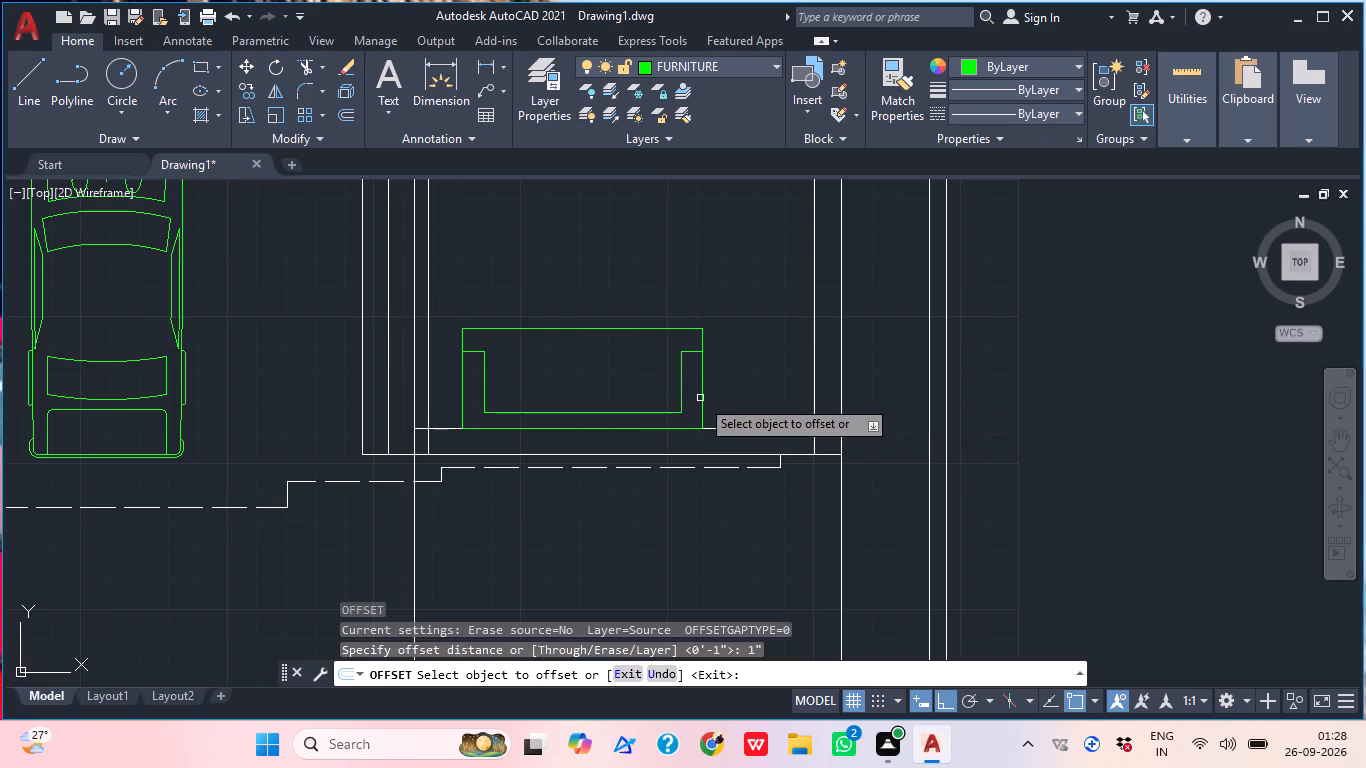
pyautogui.click(624, 413)
pyautogui.click(622, 391)
pyautogui.scroll(2, 459, 394)
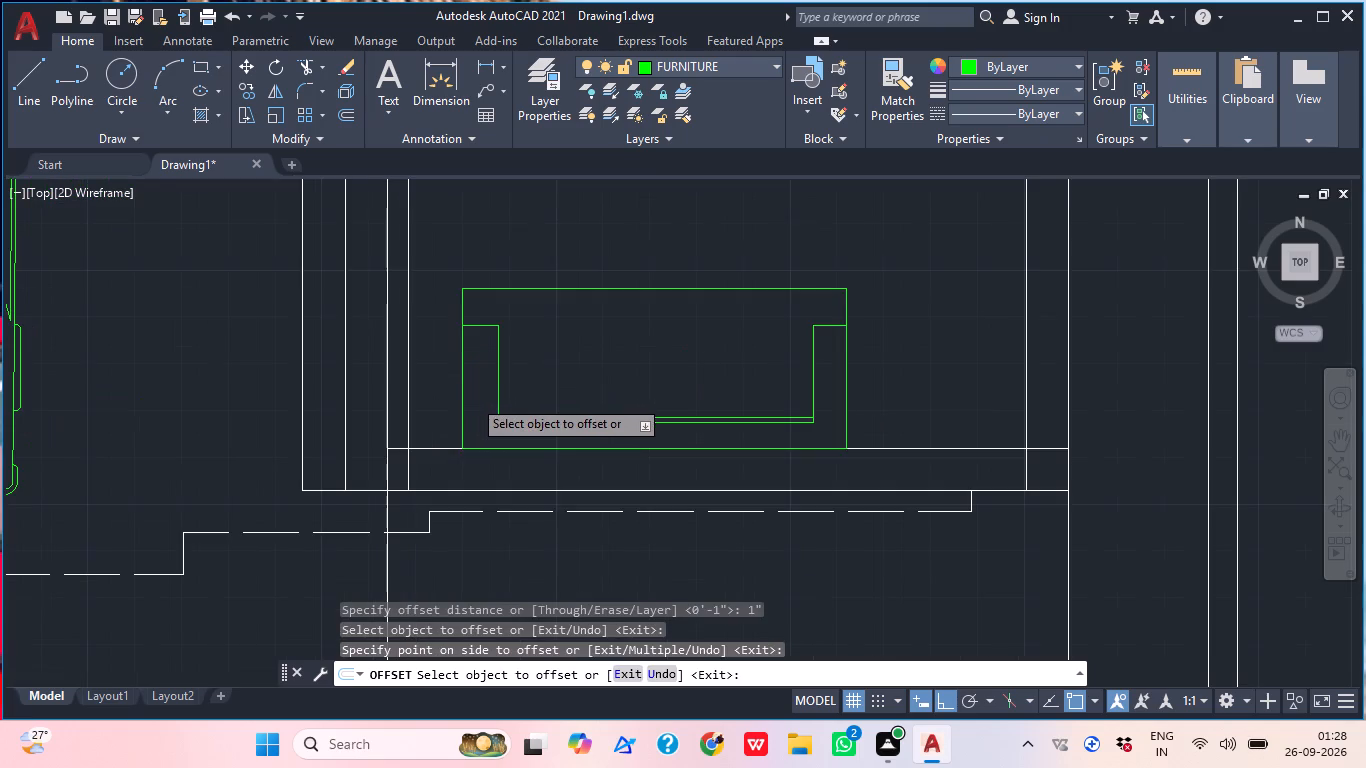
pyautogui.middleClick(458, 415)
pyautogui.press('l')
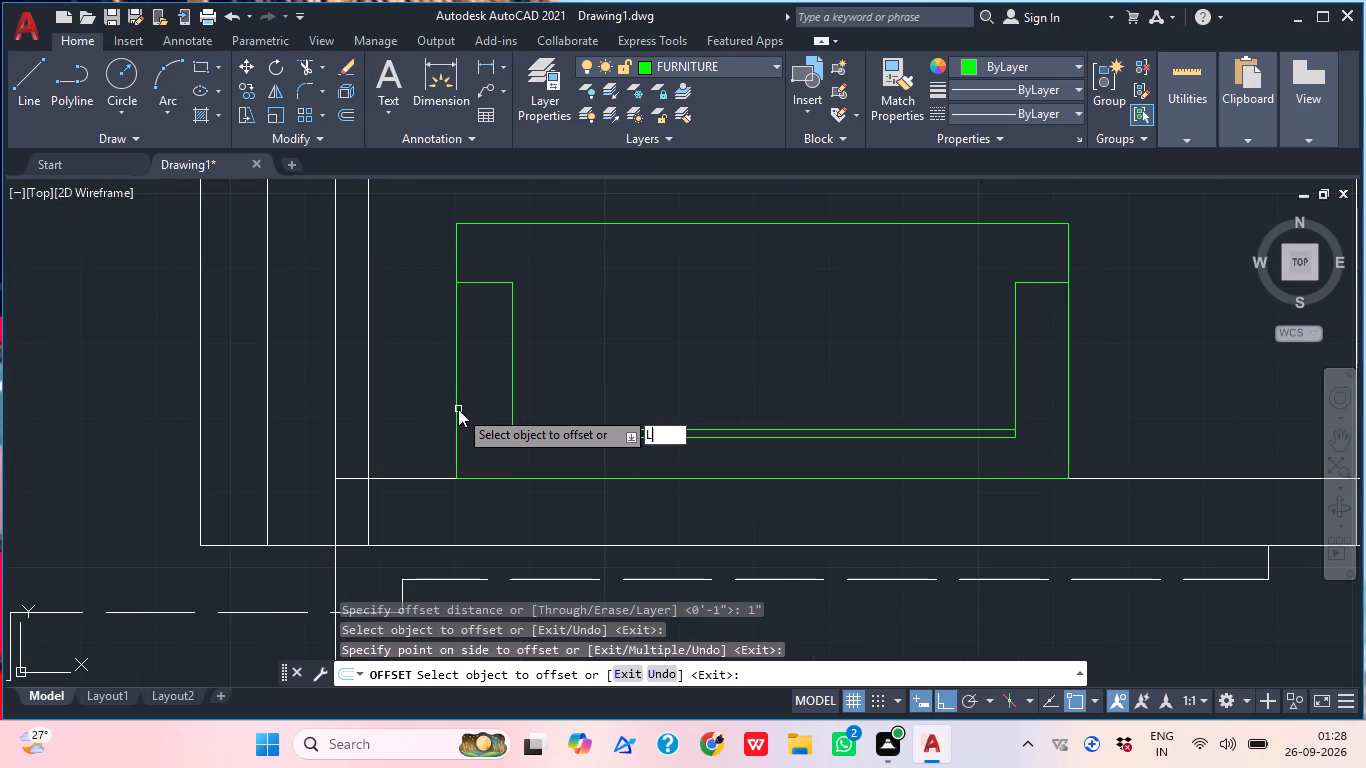
pyautogui.press('Return')
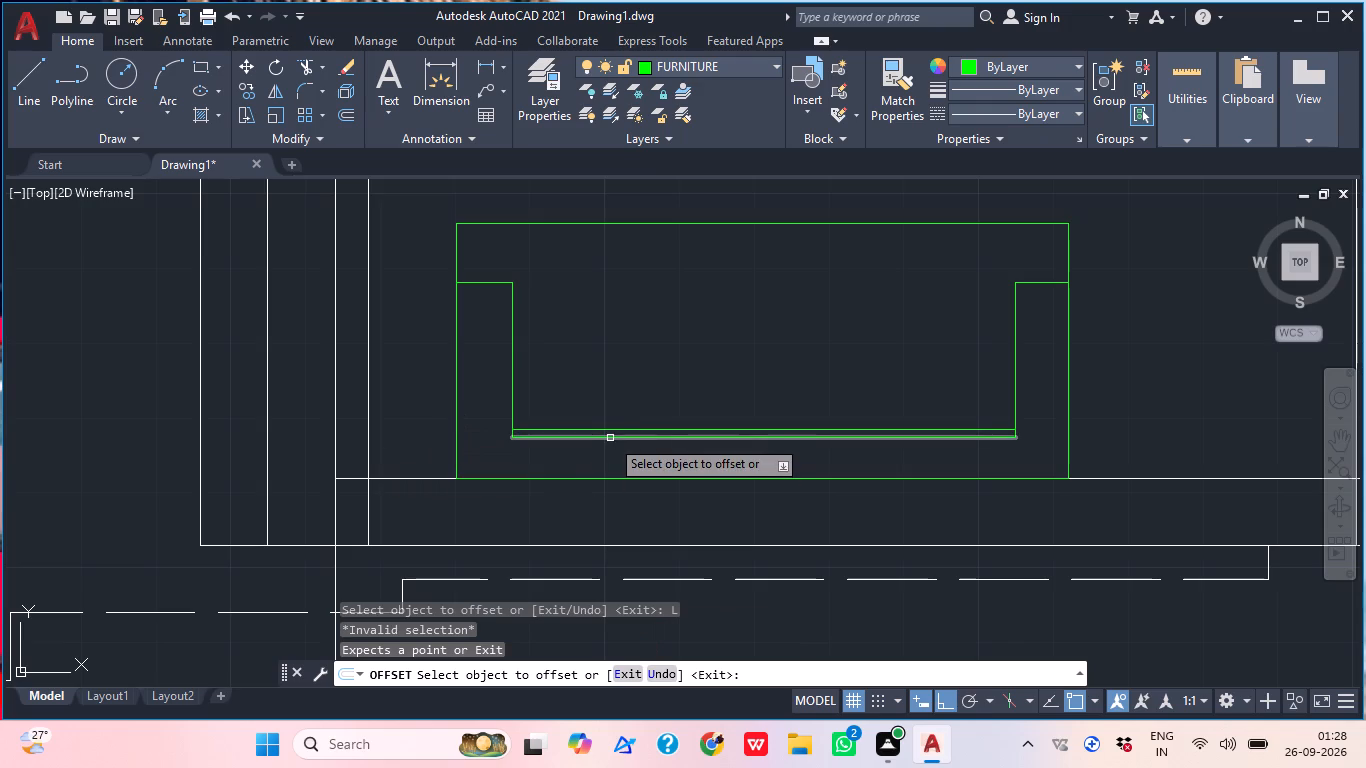
pyautogui.press('Escape')
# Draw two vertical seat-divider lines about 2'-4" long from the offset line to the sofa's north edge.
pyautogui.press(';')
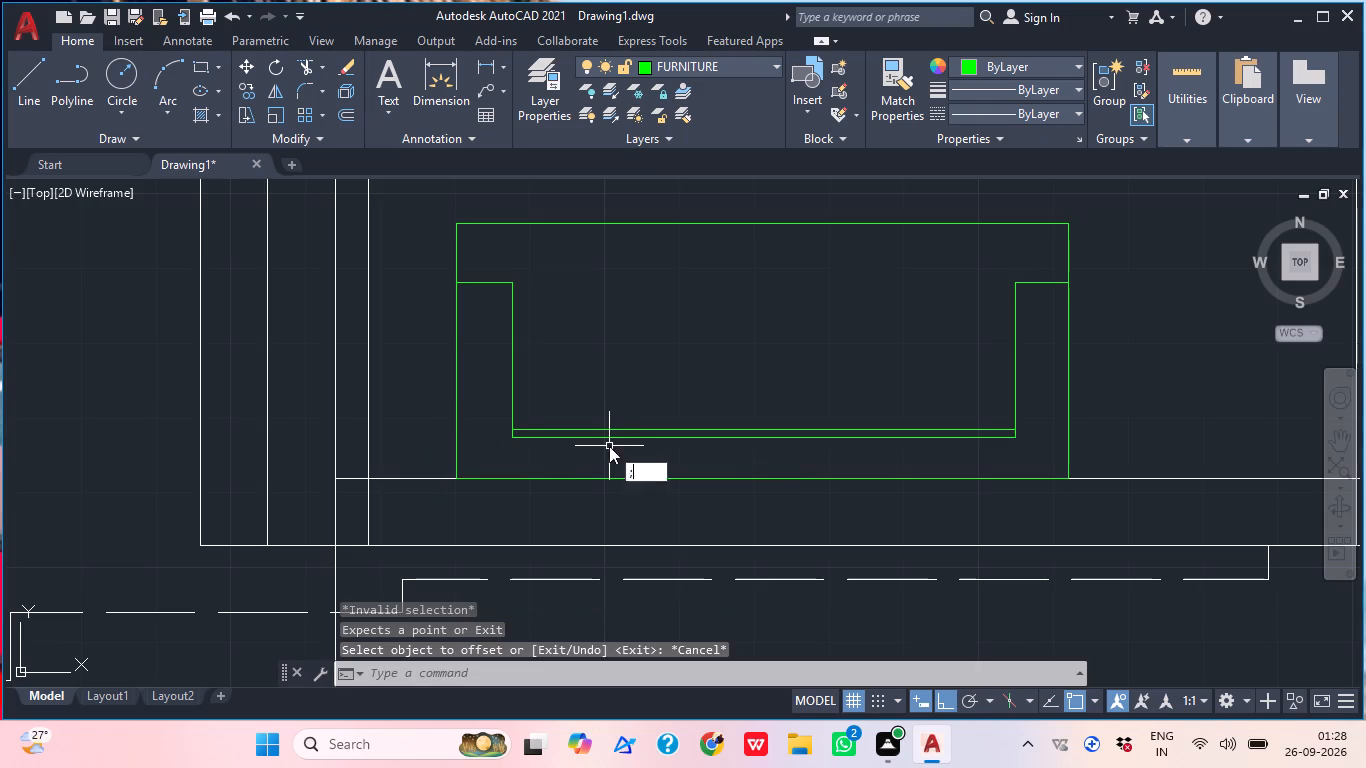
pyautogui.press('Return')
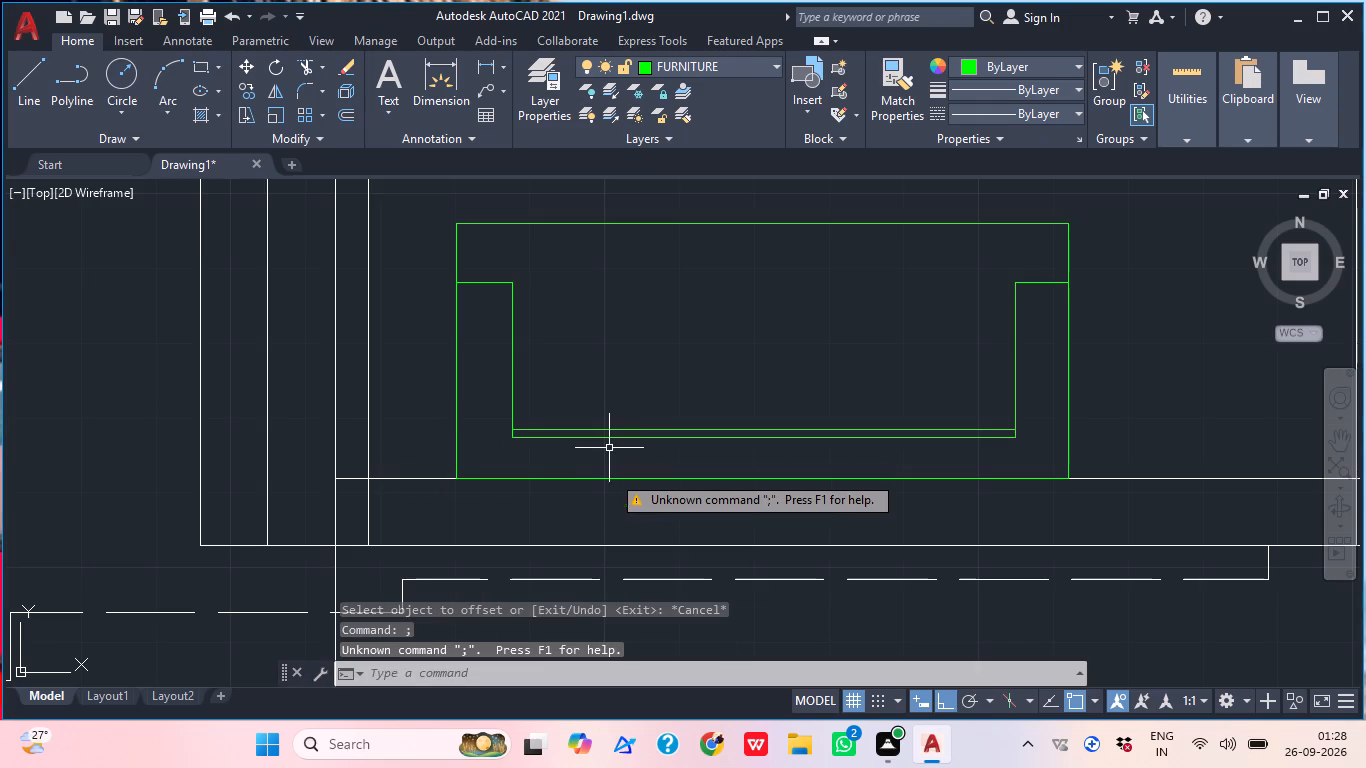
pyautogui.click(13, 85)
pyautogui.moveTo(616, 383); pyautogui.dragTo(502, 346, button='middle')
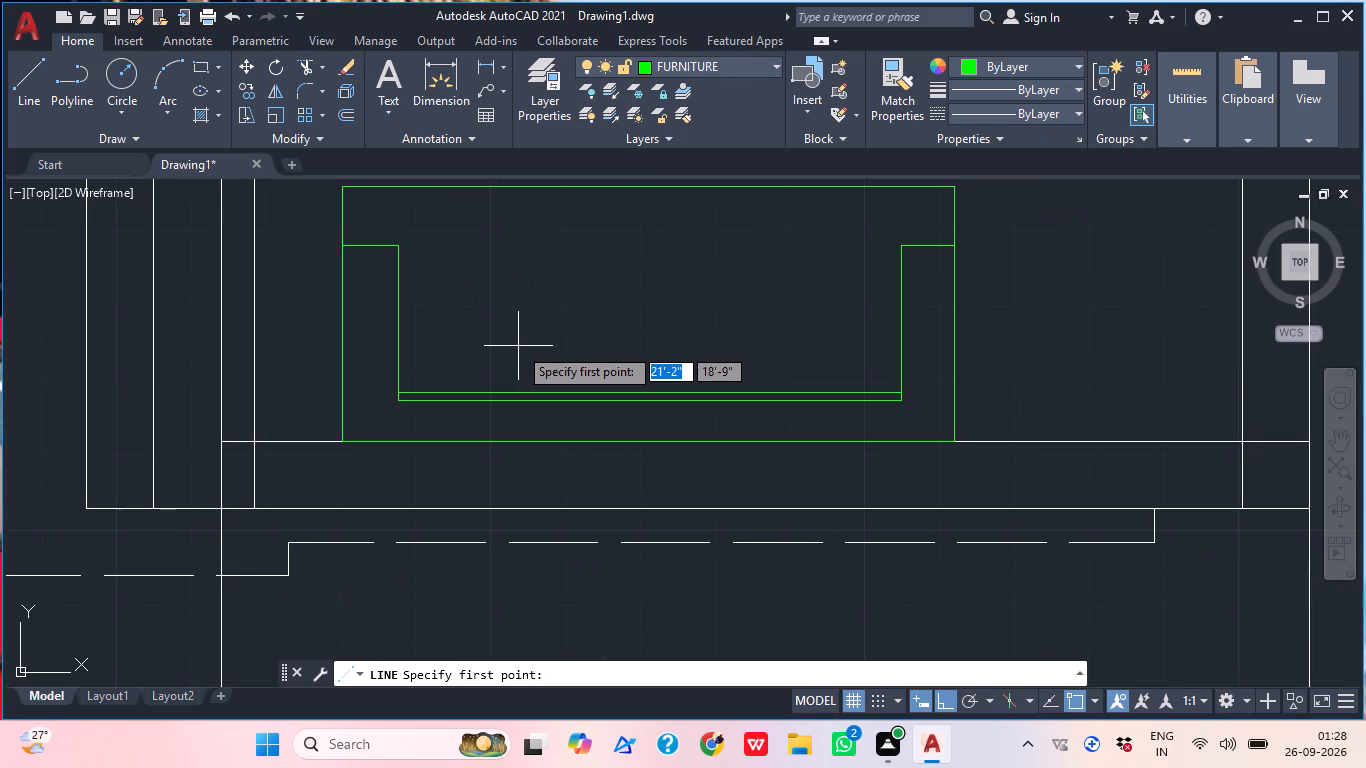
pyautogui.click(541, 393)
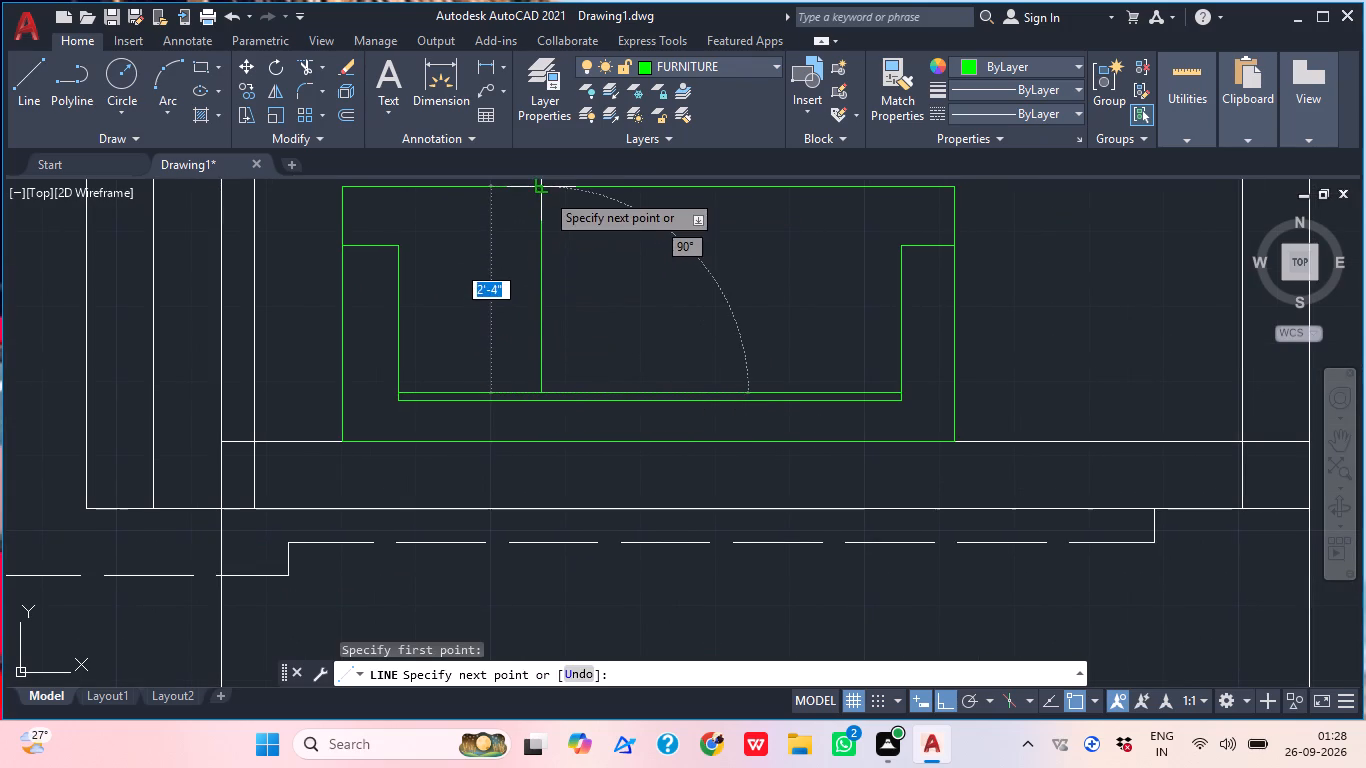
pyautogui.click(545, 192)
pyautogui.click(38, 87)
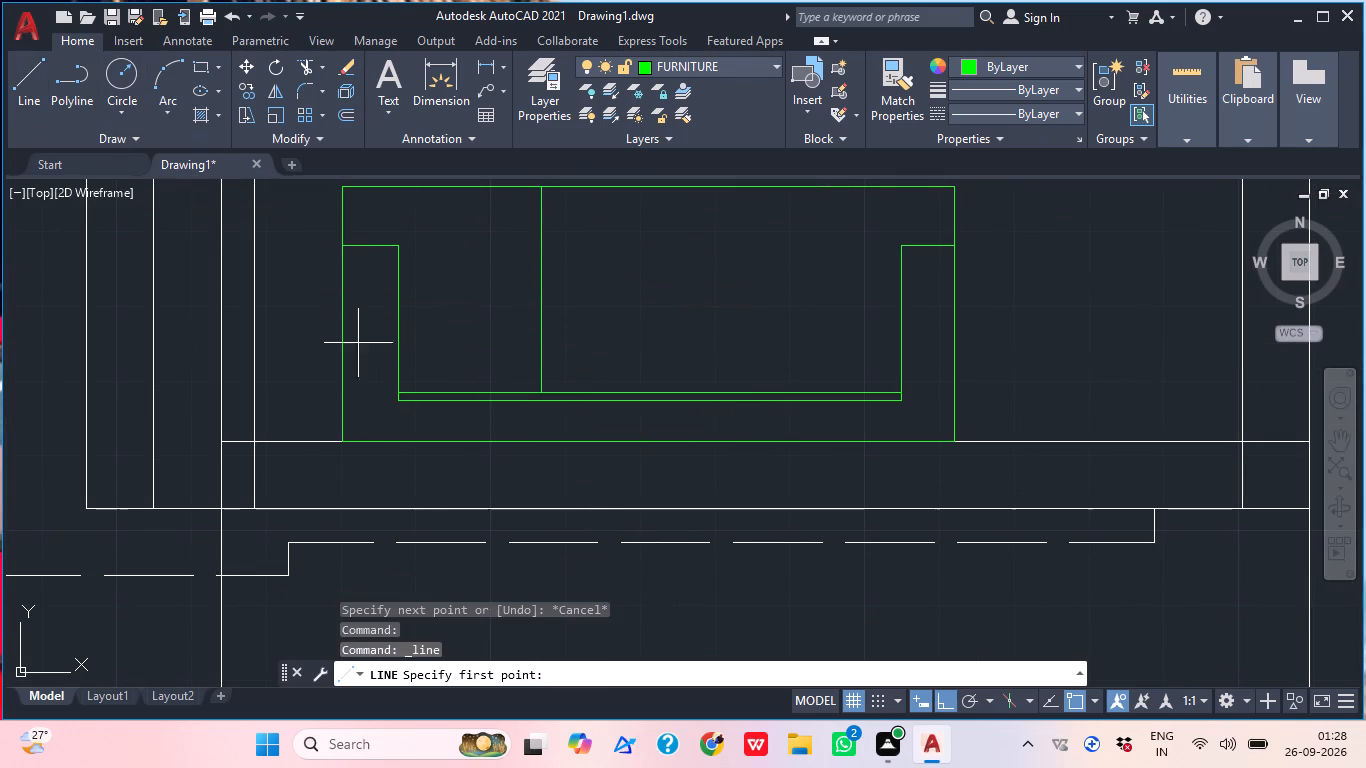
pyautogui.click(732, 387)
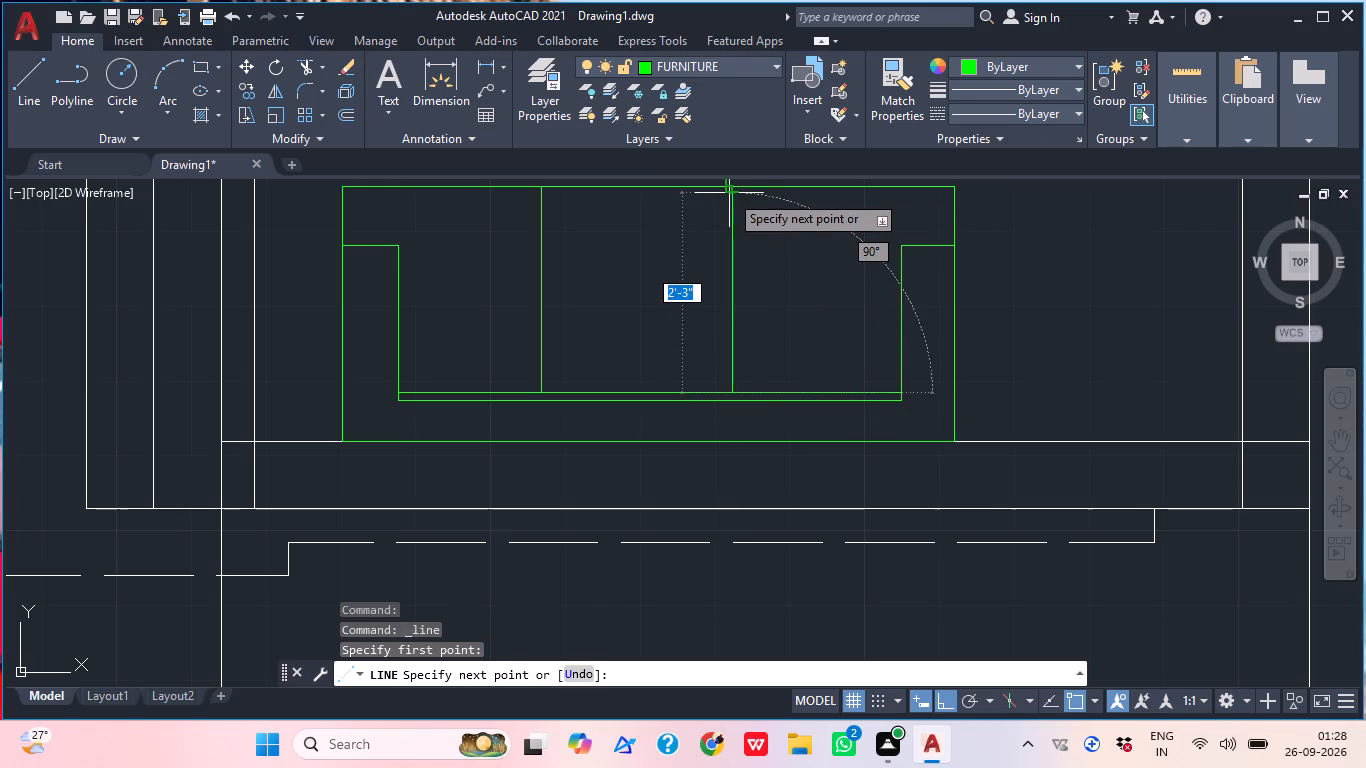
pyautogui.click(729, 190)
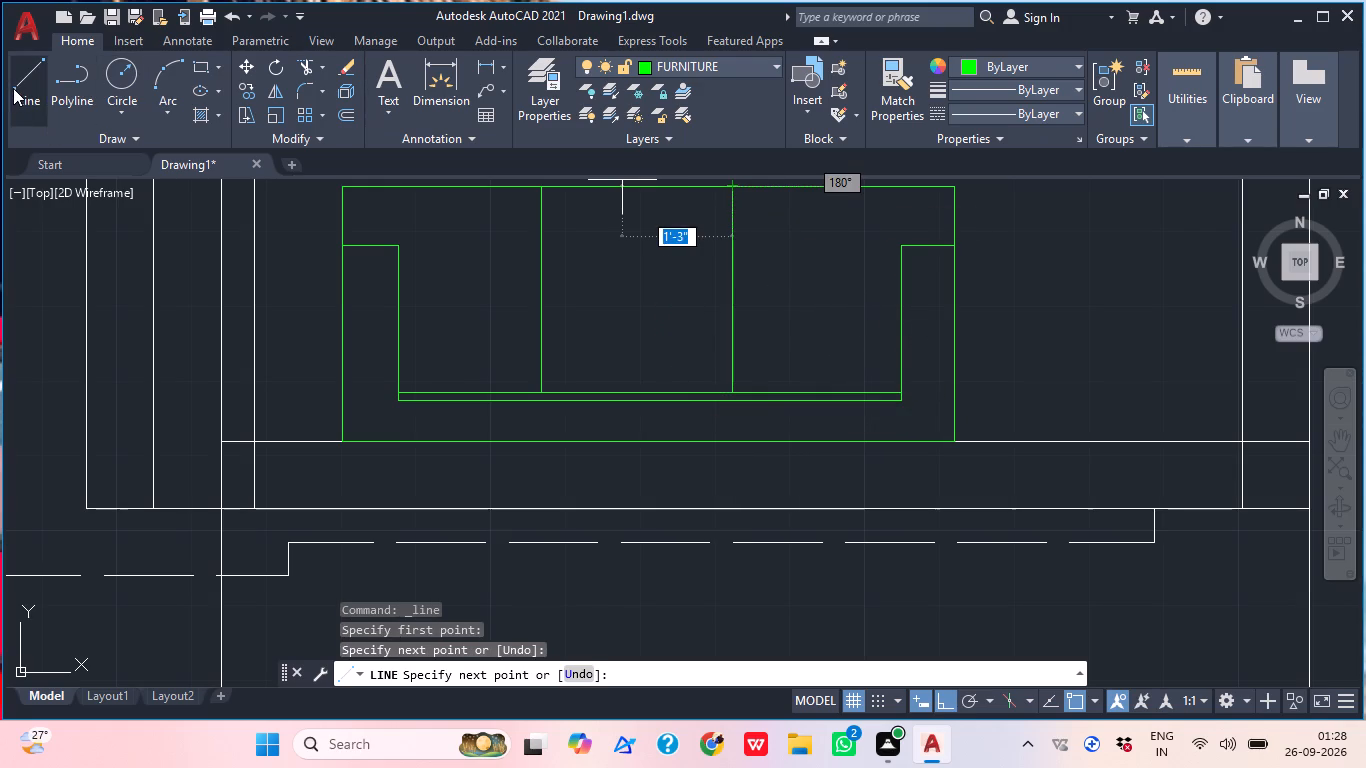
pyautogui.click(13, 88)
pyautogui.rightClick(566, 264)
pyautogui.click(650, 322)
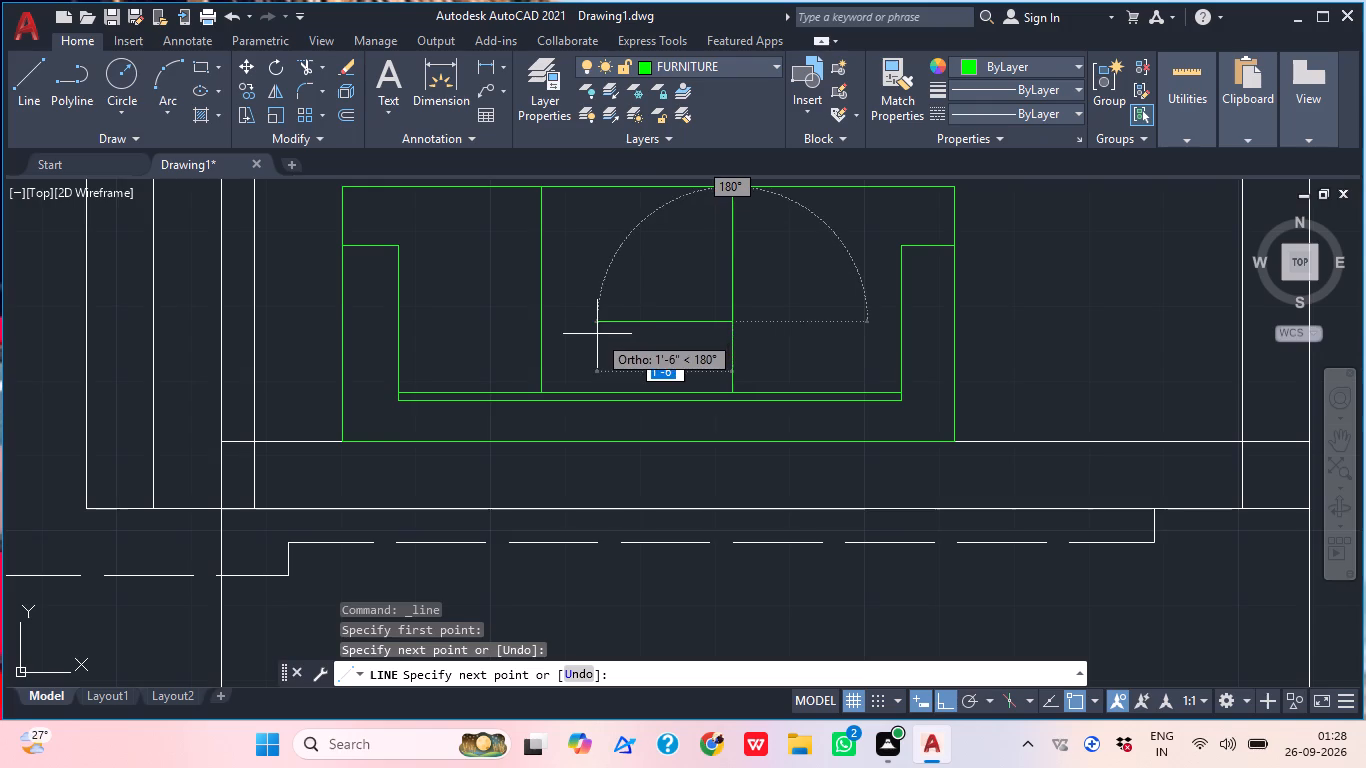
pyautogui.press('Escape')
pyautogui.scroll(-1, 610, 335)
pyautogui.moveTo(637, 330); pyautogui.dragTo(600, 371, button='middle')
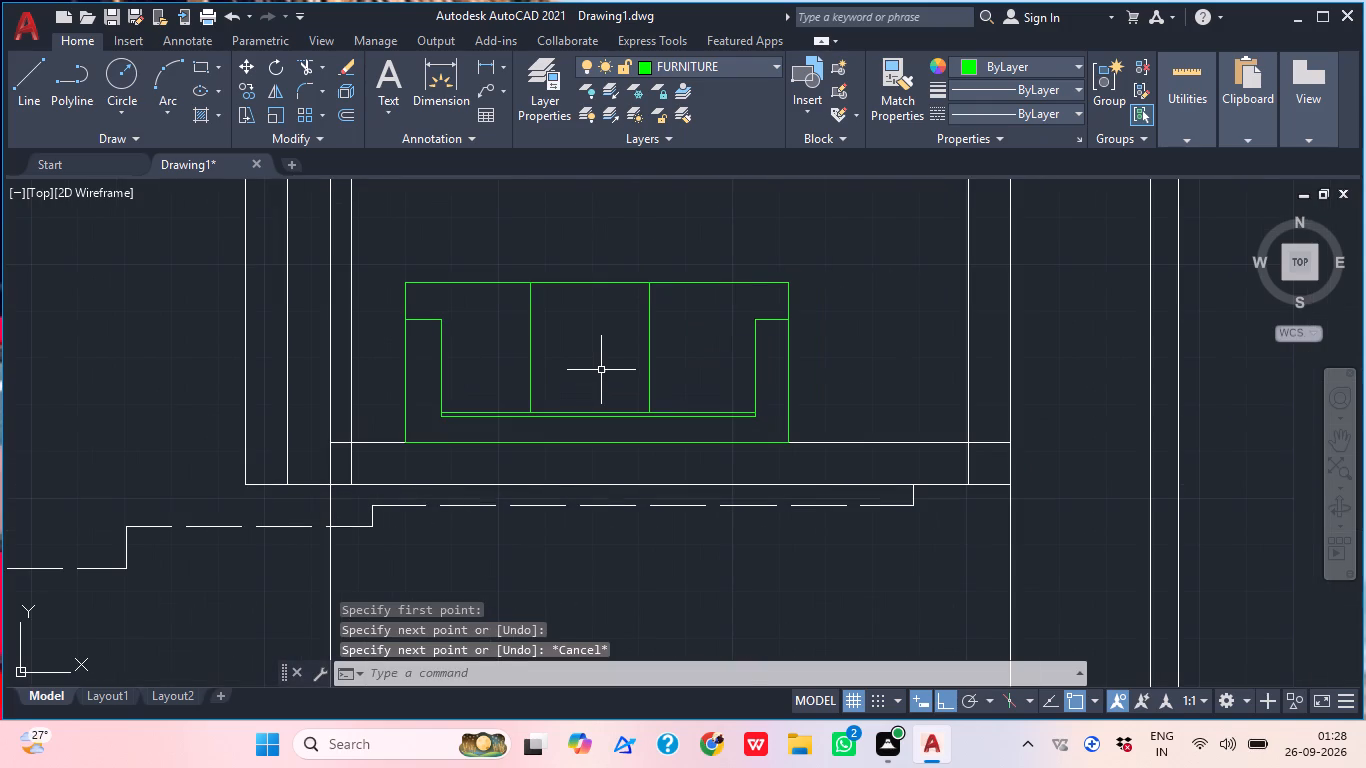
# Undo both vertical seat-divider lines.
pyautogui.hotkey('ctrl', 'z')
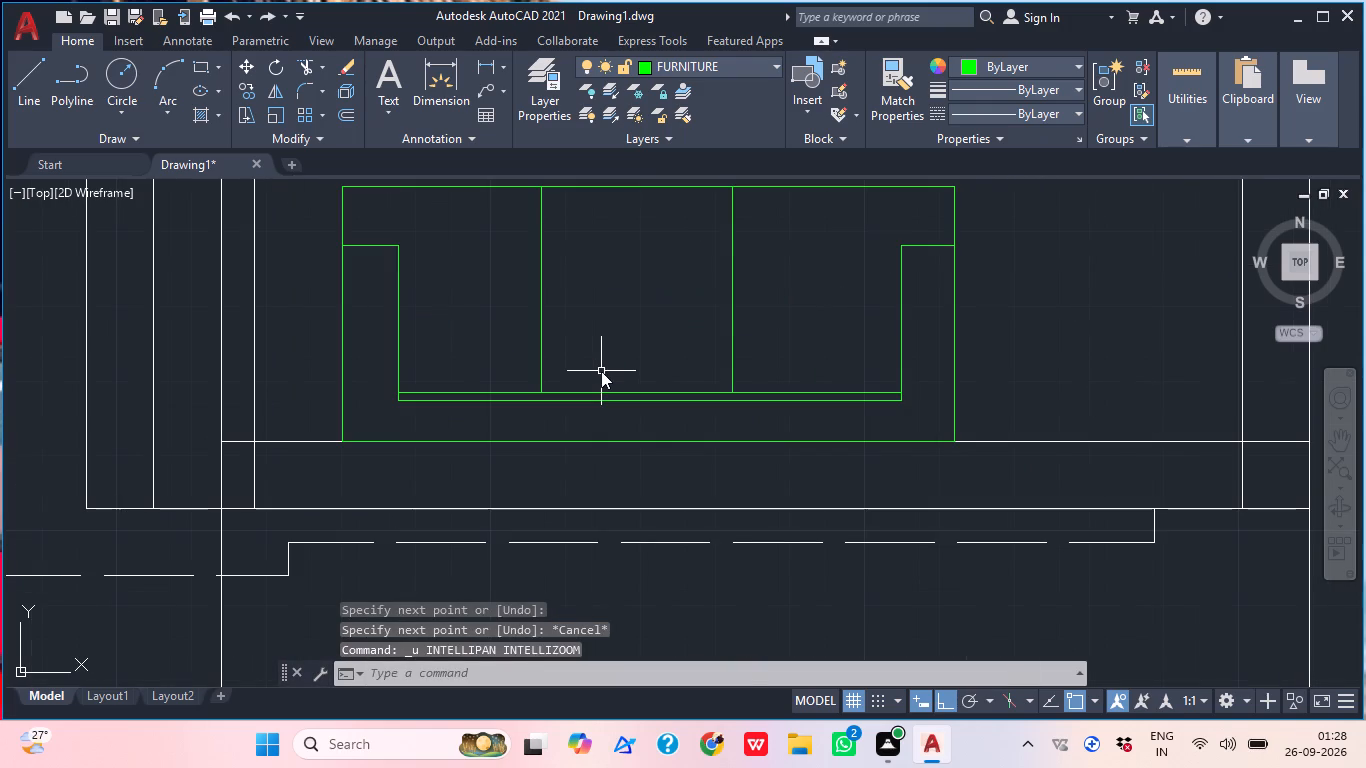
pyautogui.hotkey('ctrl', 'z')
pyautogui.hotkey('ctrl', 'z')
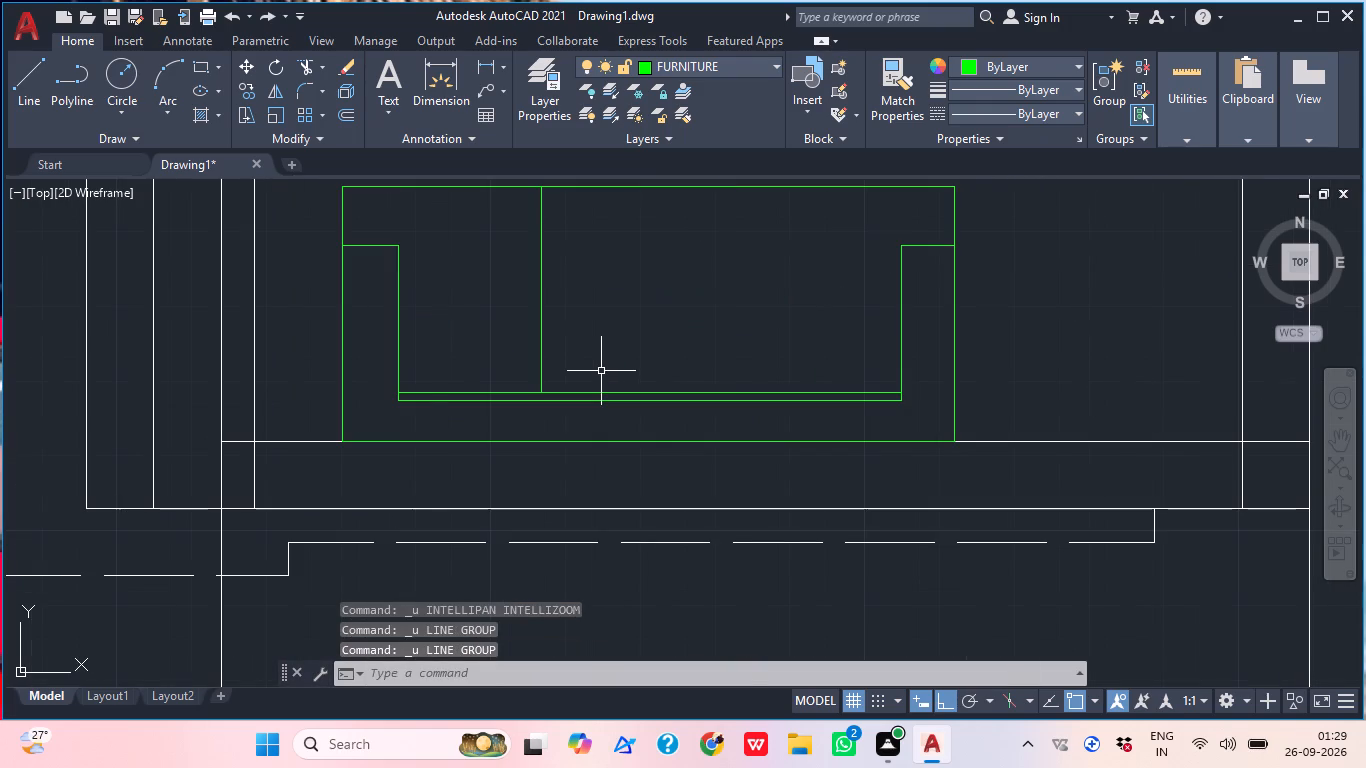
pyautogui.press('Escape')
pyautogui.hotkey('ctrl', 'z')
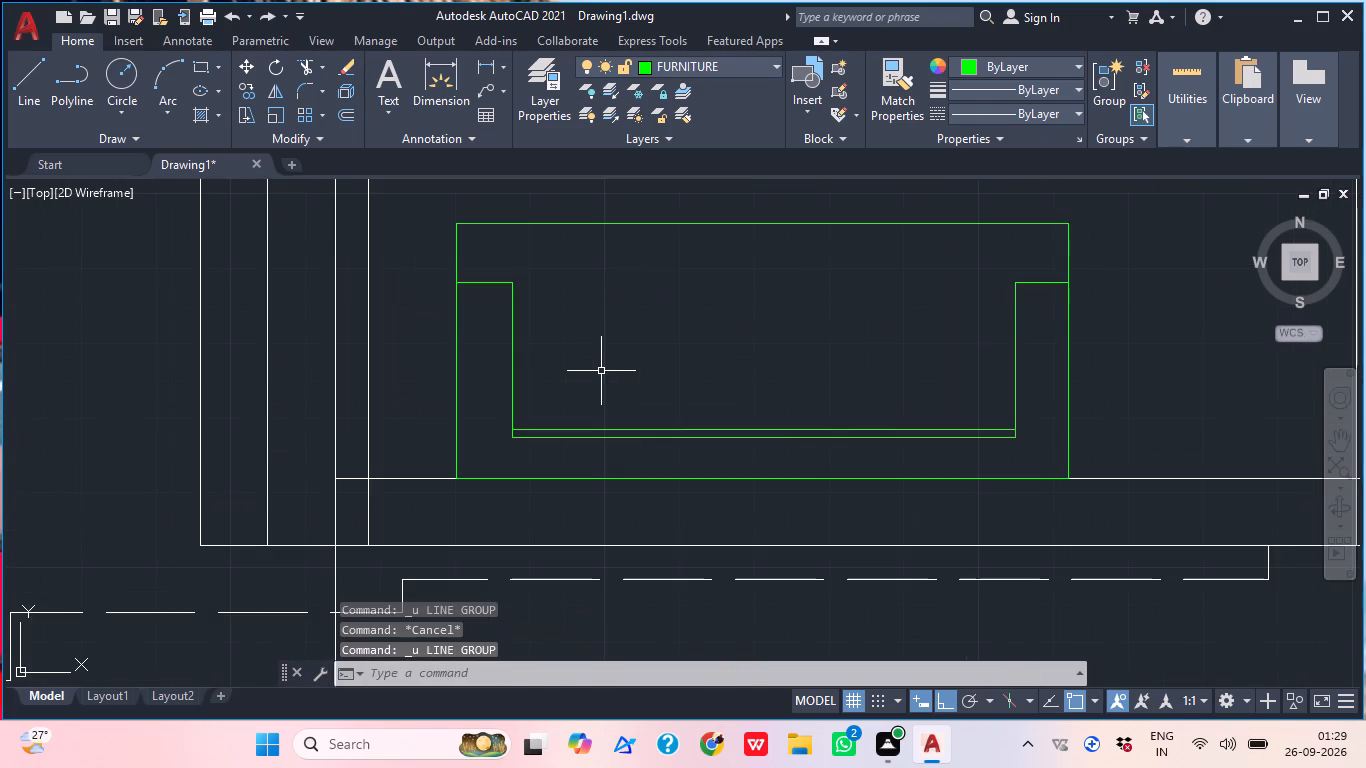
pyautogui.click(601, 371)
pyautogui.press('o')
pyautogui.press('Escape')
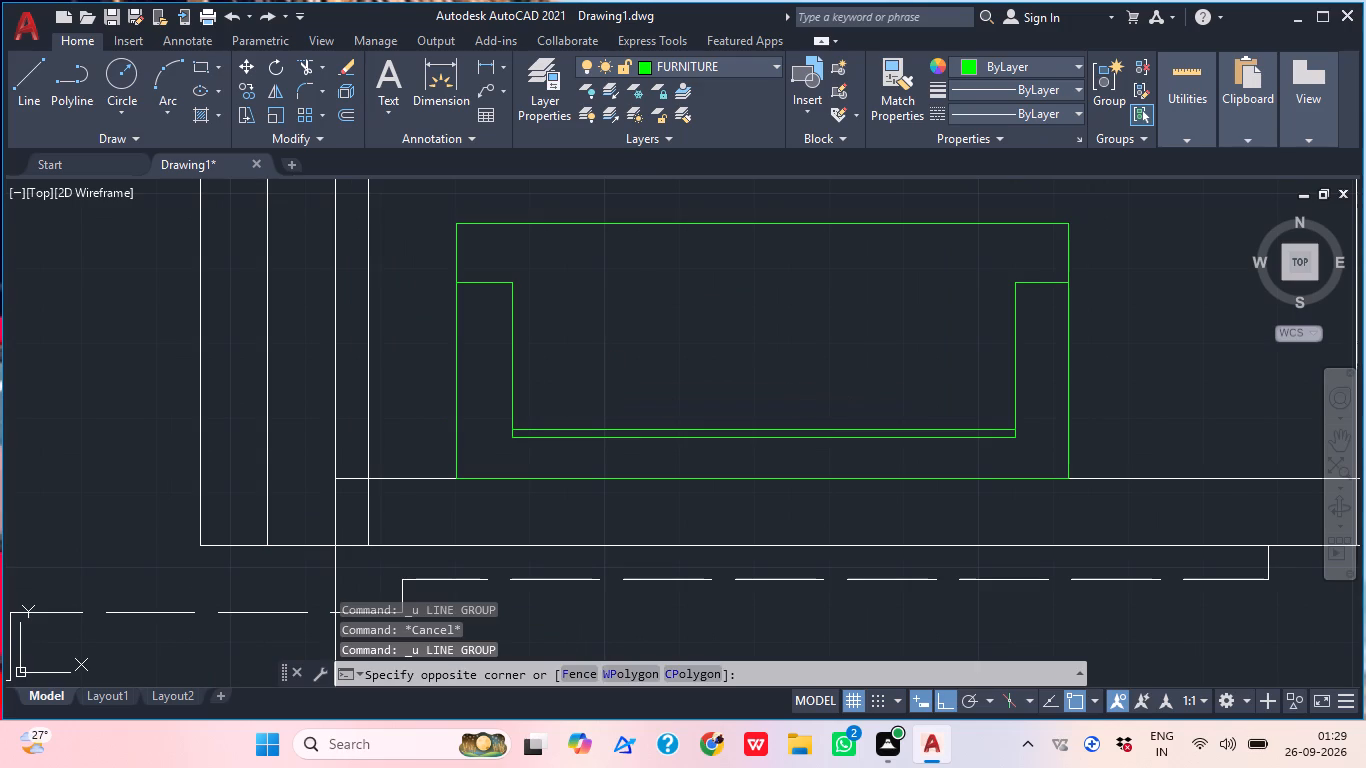
# Draw two vertical lines about 2'-4" long, roughly 2' apart, from the offset line to the sofa's north edge, dividing the seat in three.
pyautogui.press('l')
pyautogui.press('Return')
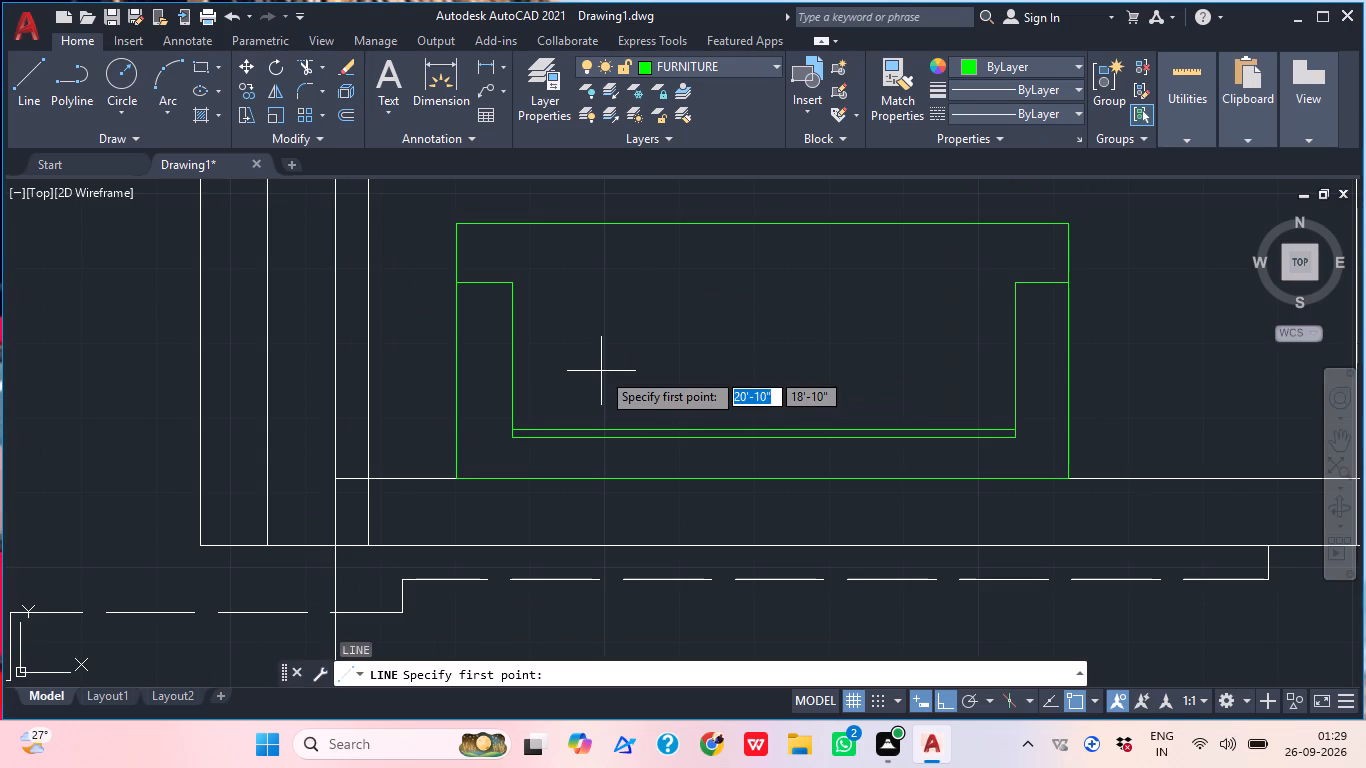
pyautogui.click(676, 430)
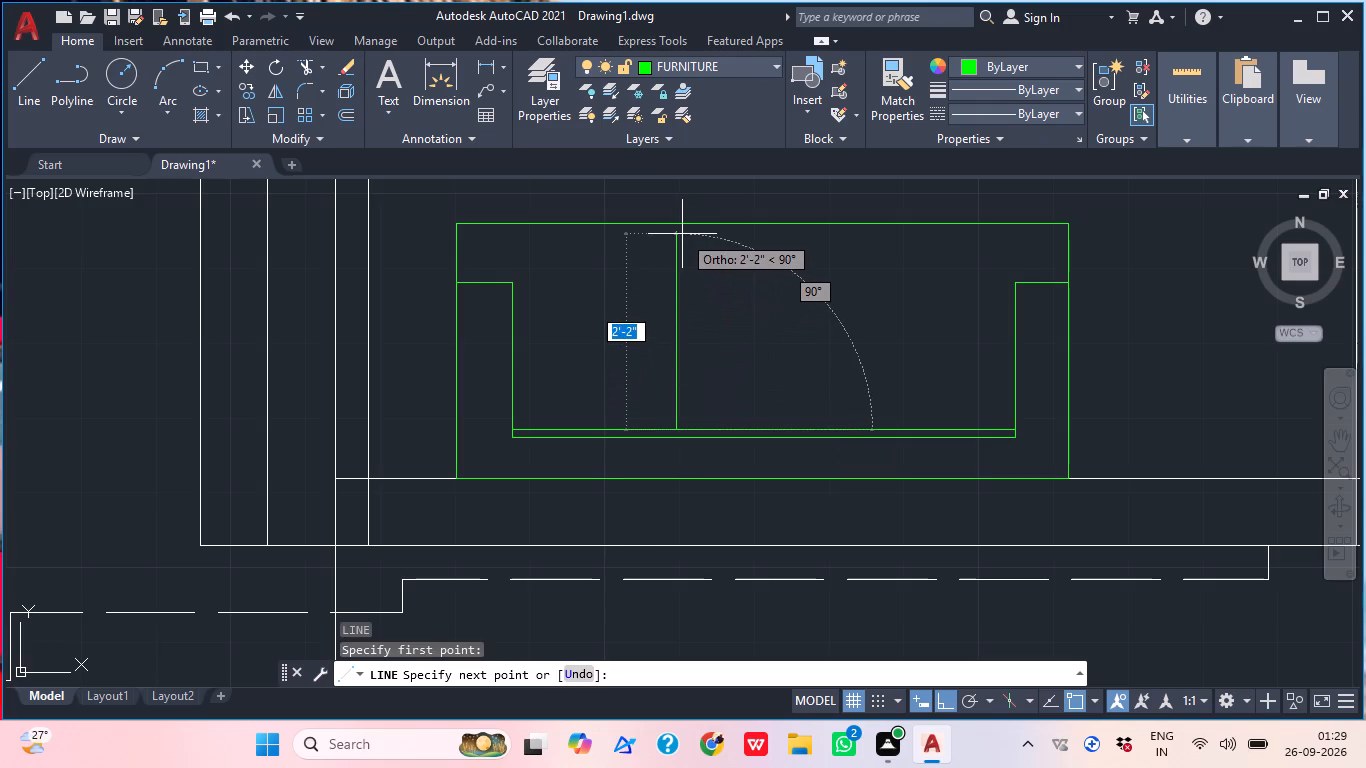
pyautogui.click(677, 226)
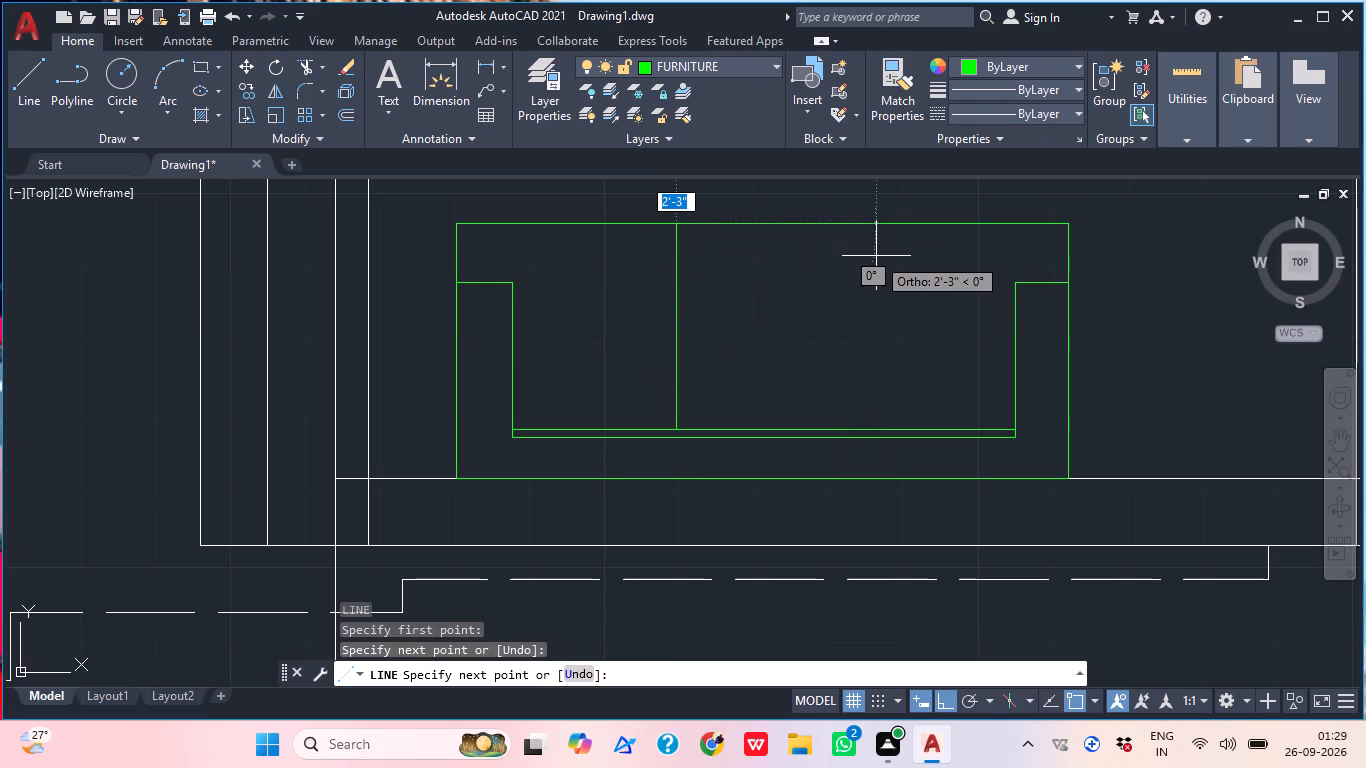
pyautogui.press('Escape')
pyautogui.press('l')
pyautogui.press('Return')
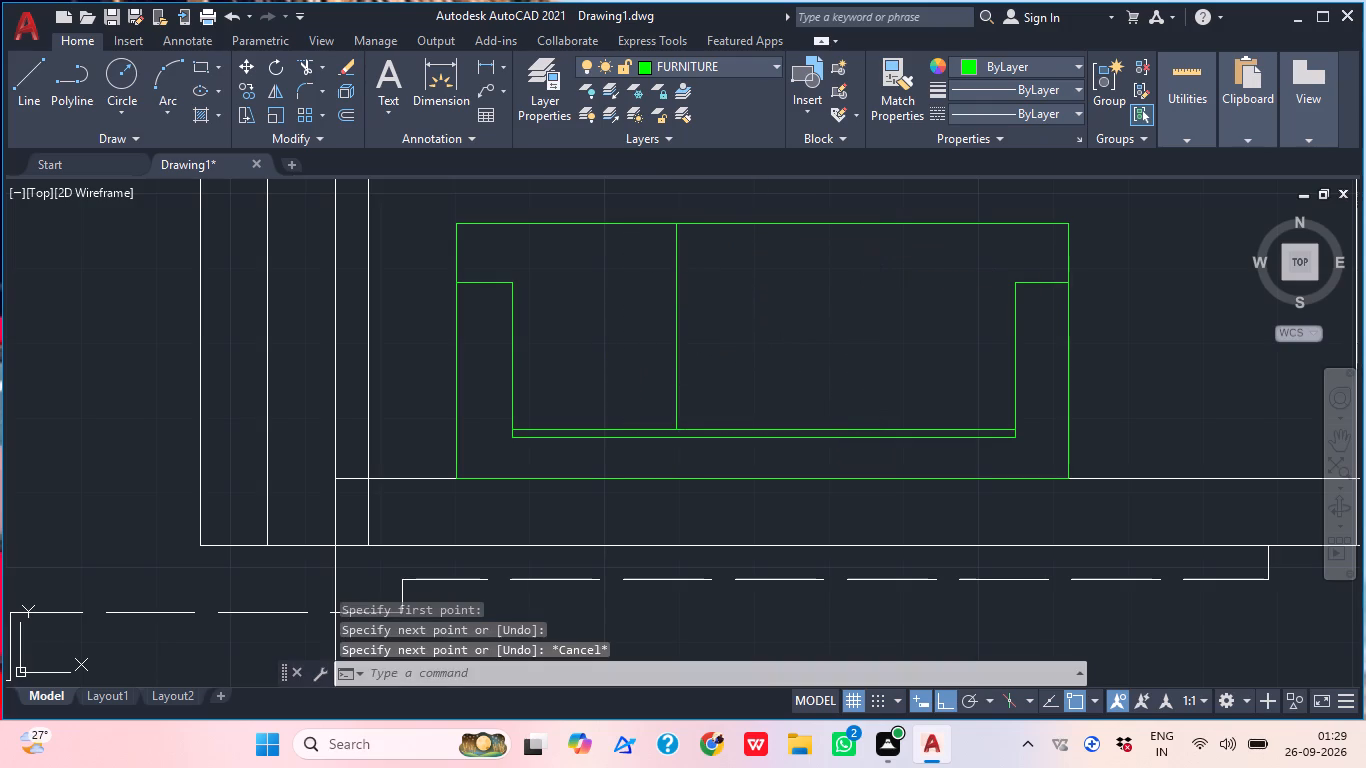
pyautogui.click(853, 431)
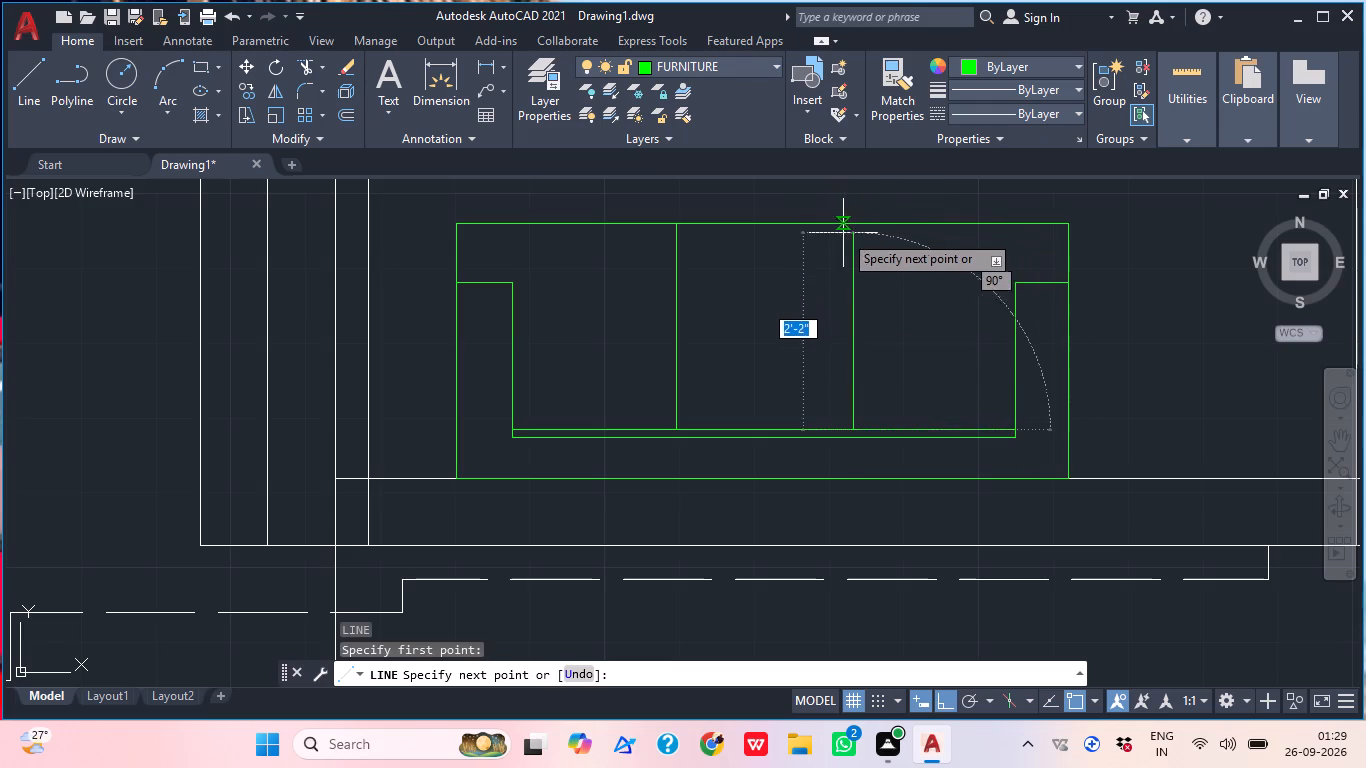
pyautogui.click(856, 225)
pyautogui.press('Escape')
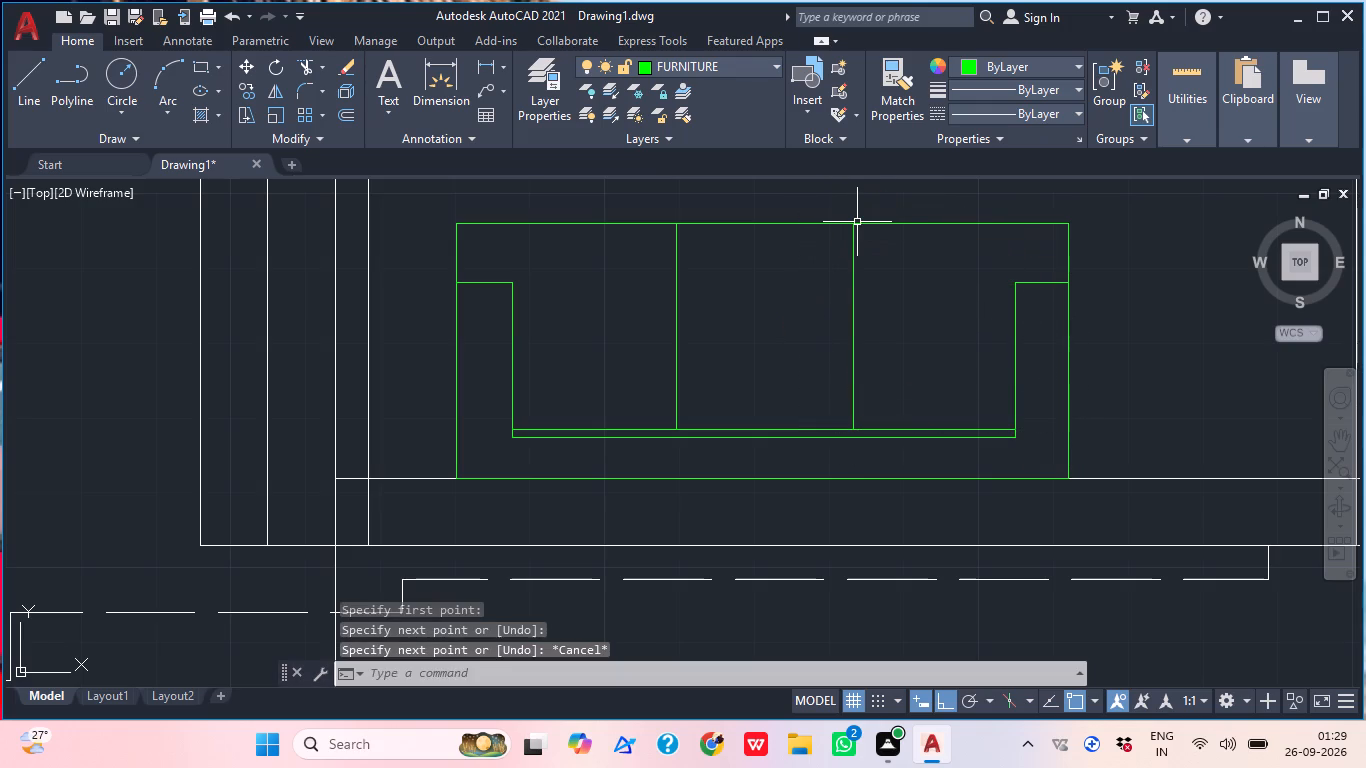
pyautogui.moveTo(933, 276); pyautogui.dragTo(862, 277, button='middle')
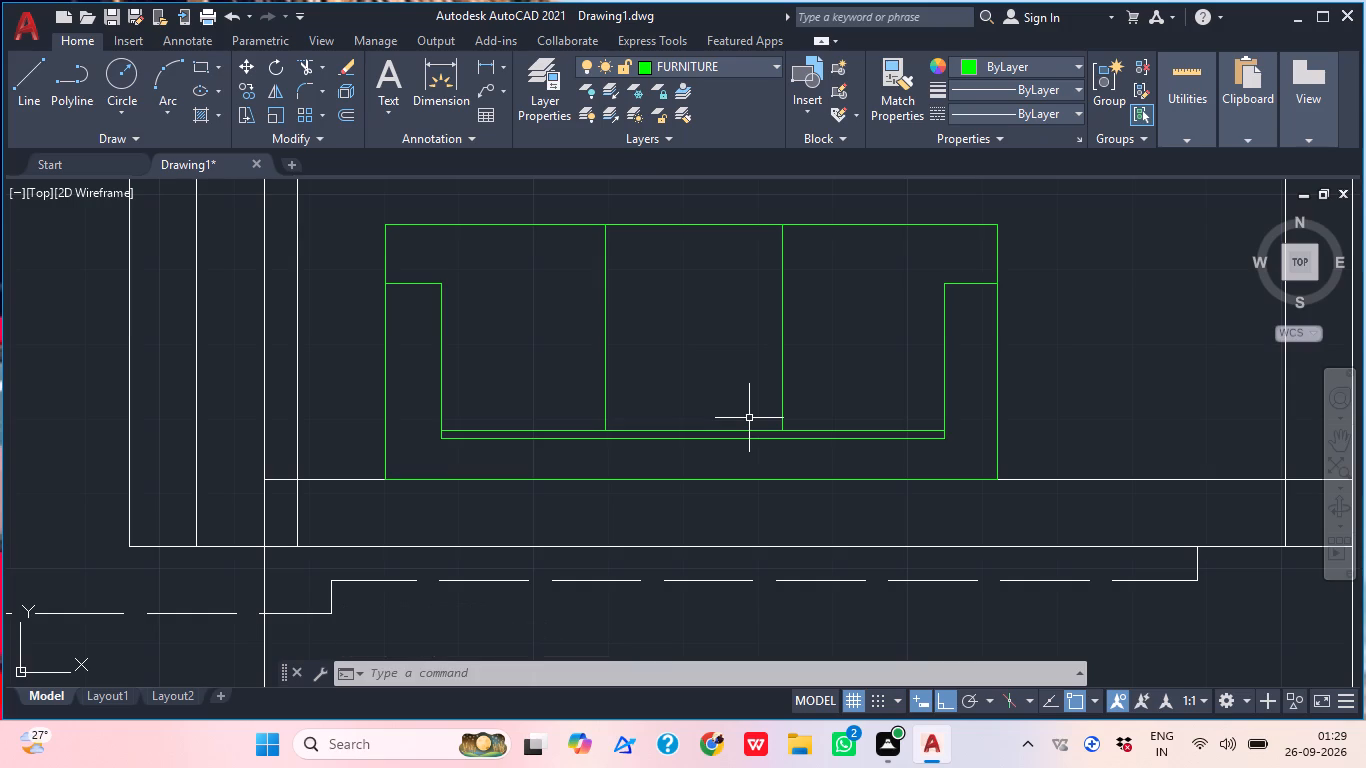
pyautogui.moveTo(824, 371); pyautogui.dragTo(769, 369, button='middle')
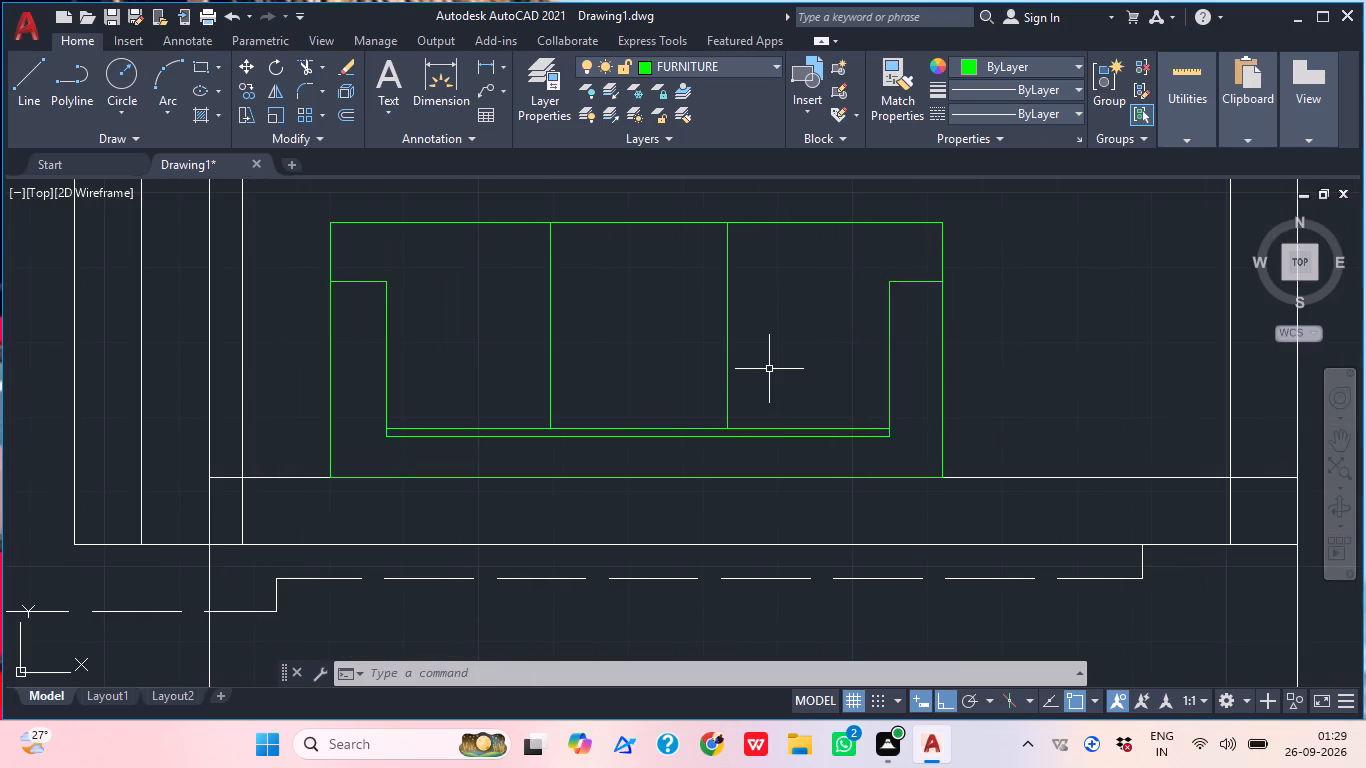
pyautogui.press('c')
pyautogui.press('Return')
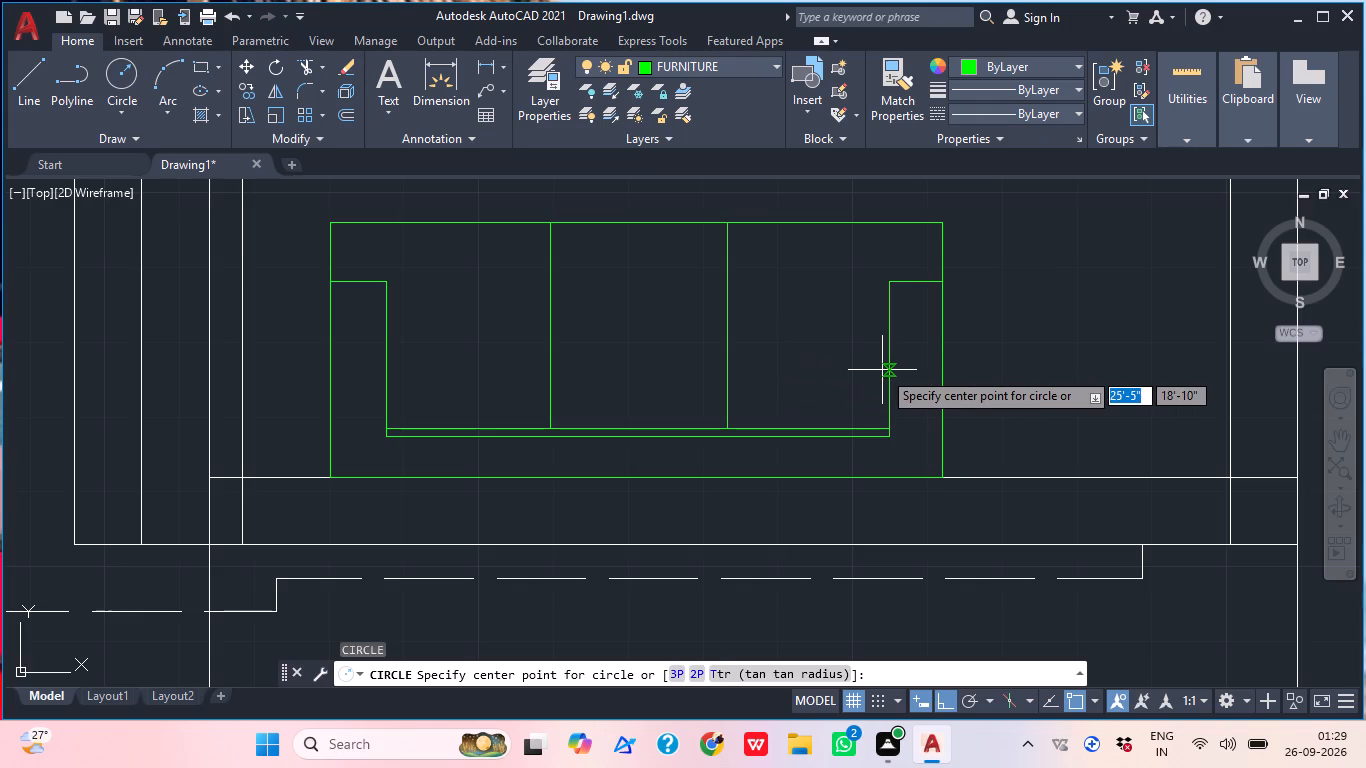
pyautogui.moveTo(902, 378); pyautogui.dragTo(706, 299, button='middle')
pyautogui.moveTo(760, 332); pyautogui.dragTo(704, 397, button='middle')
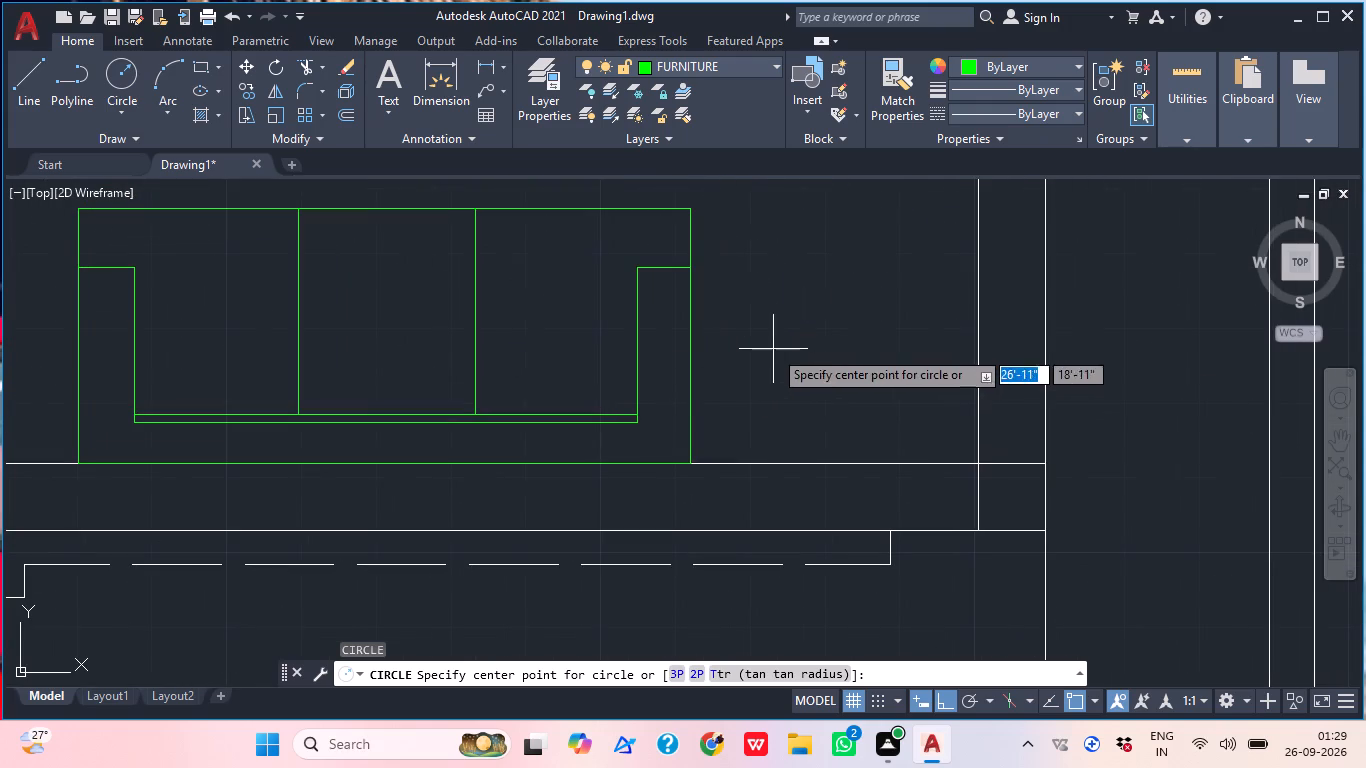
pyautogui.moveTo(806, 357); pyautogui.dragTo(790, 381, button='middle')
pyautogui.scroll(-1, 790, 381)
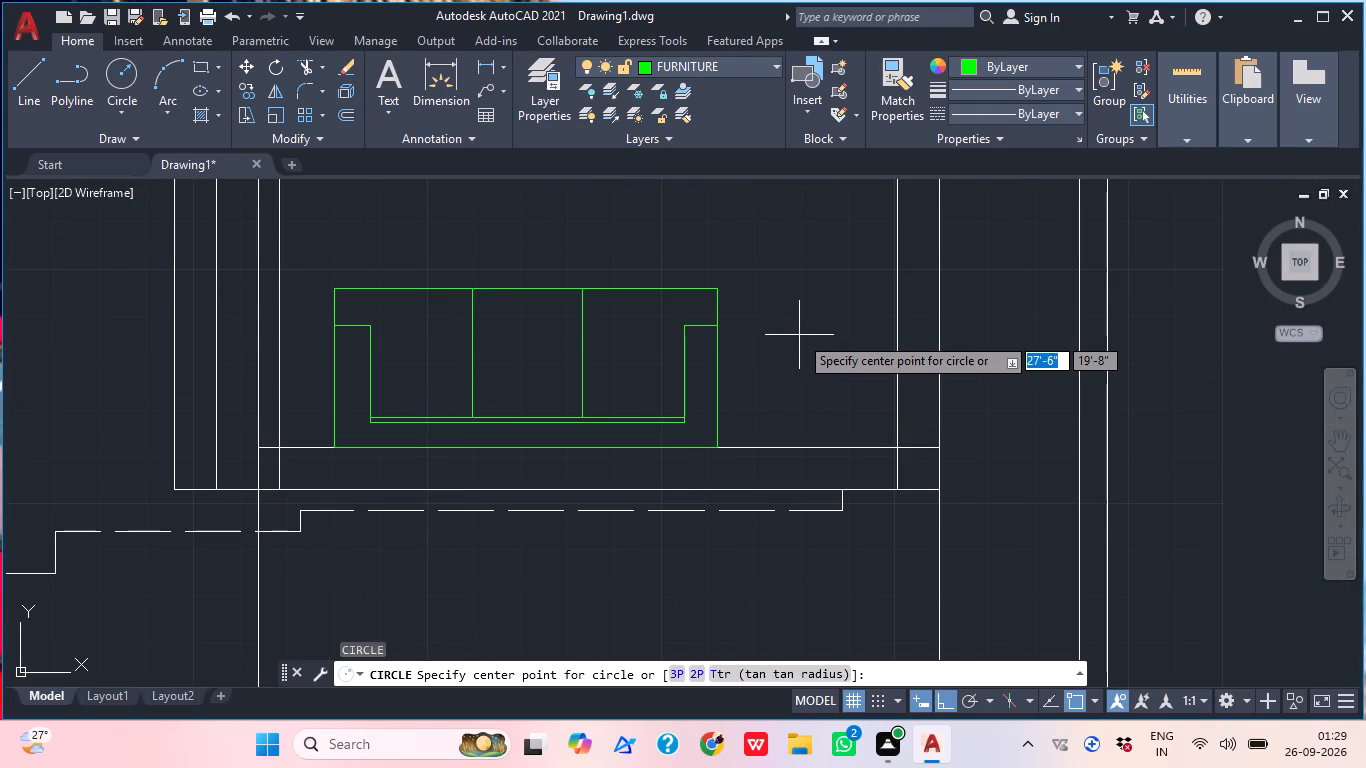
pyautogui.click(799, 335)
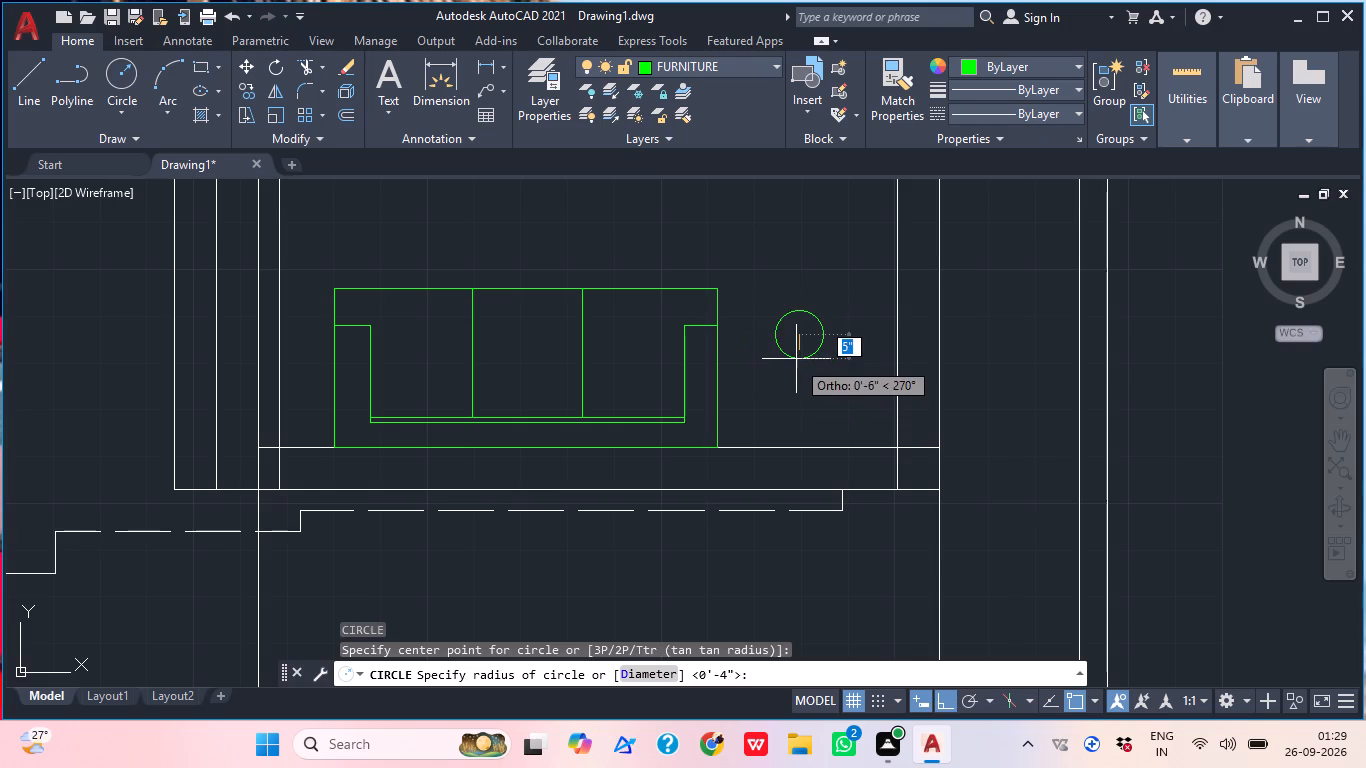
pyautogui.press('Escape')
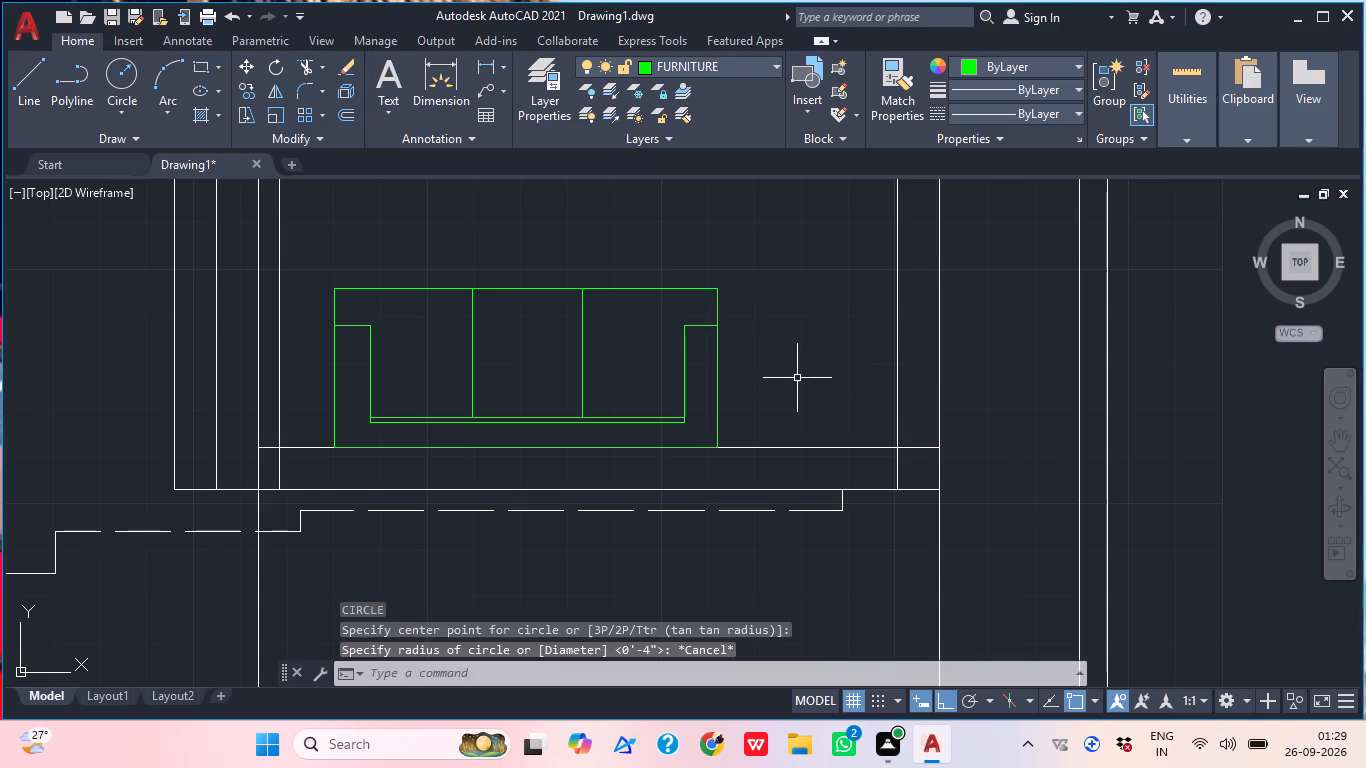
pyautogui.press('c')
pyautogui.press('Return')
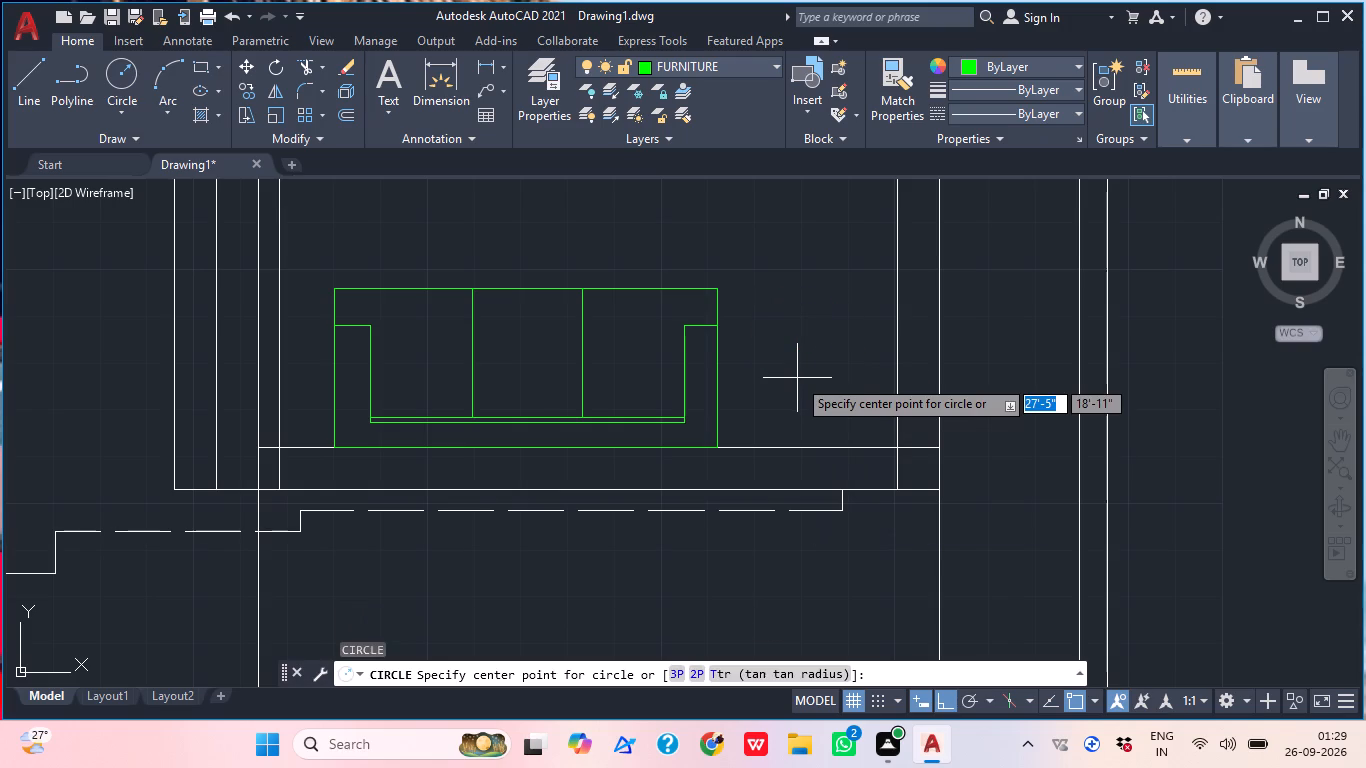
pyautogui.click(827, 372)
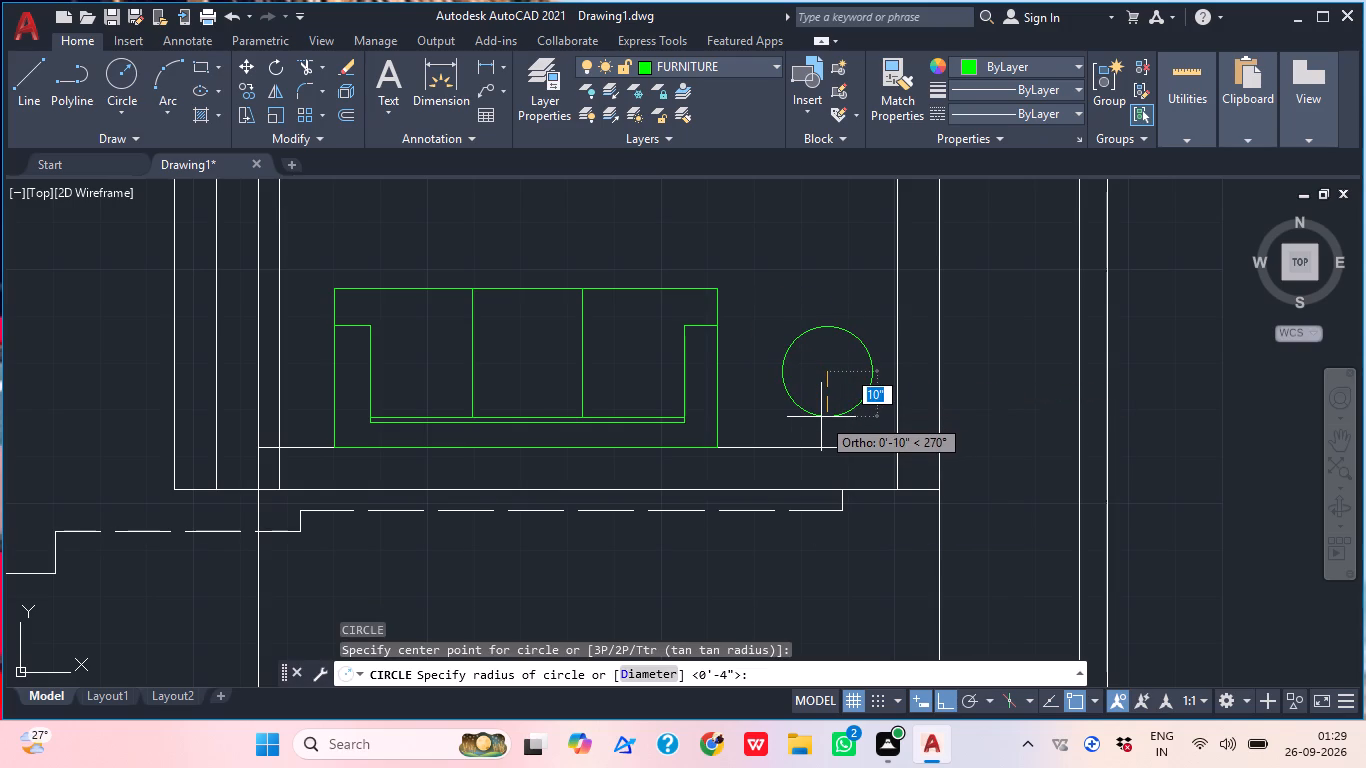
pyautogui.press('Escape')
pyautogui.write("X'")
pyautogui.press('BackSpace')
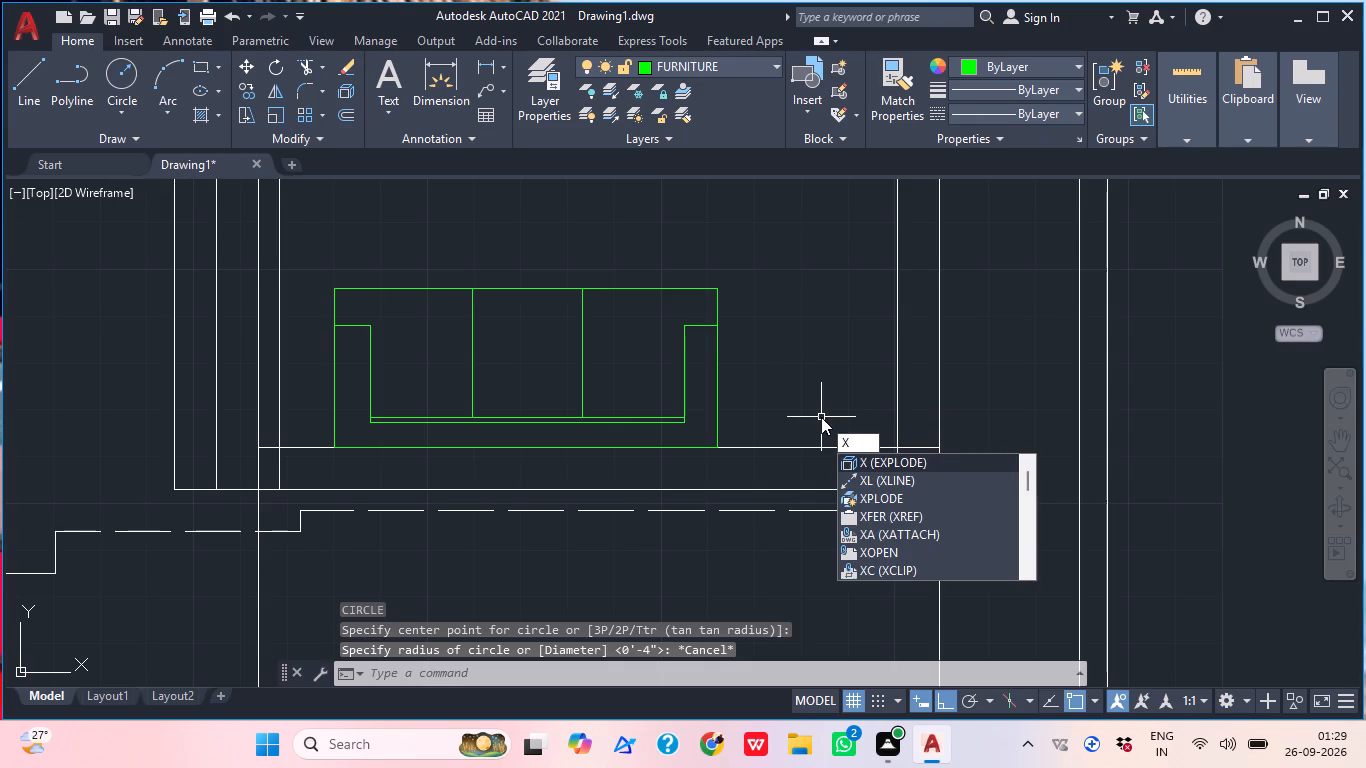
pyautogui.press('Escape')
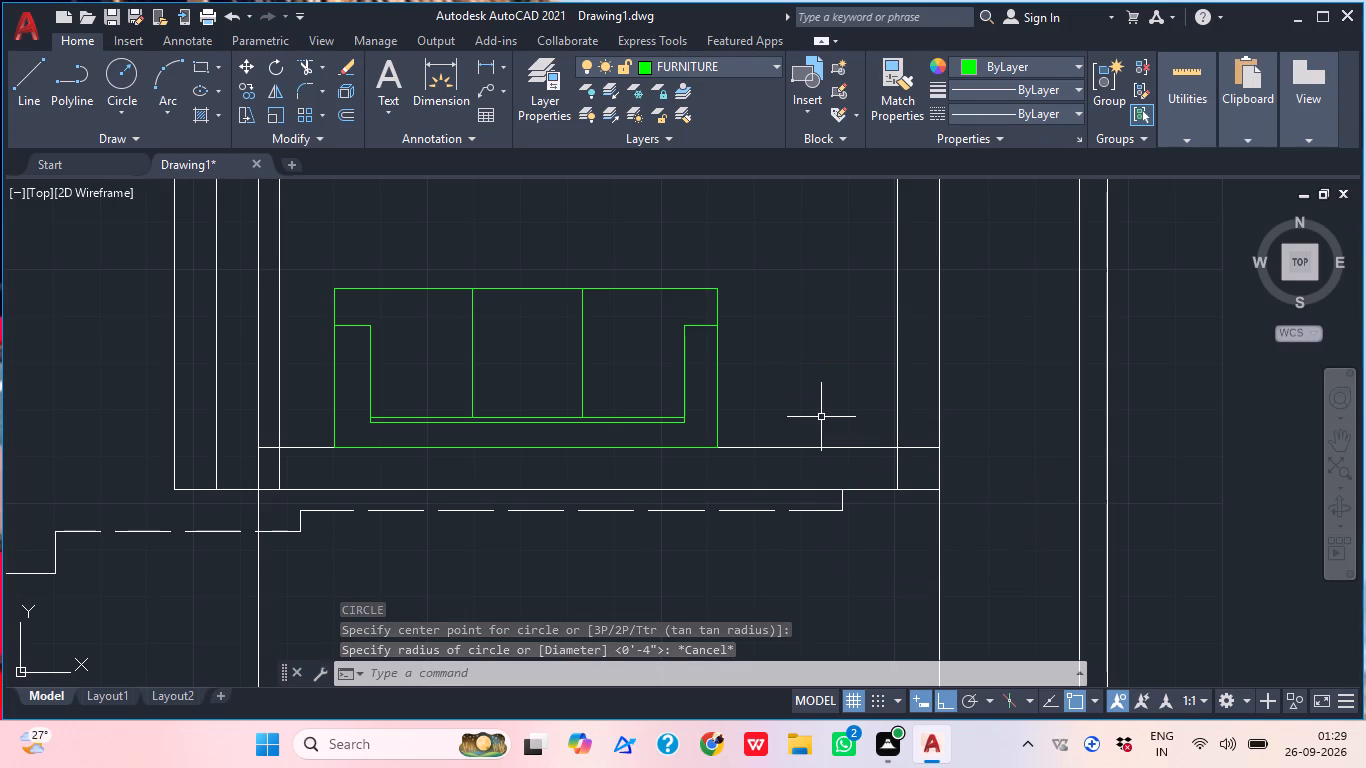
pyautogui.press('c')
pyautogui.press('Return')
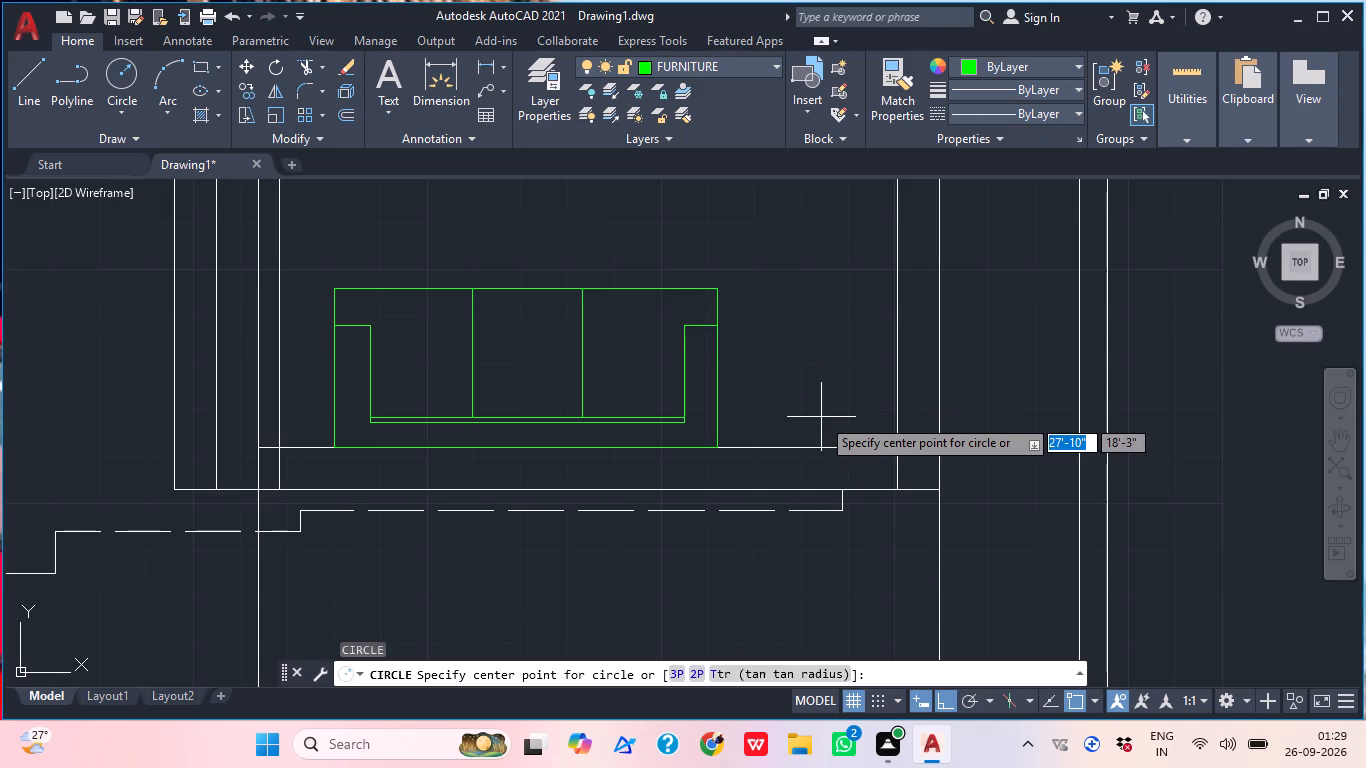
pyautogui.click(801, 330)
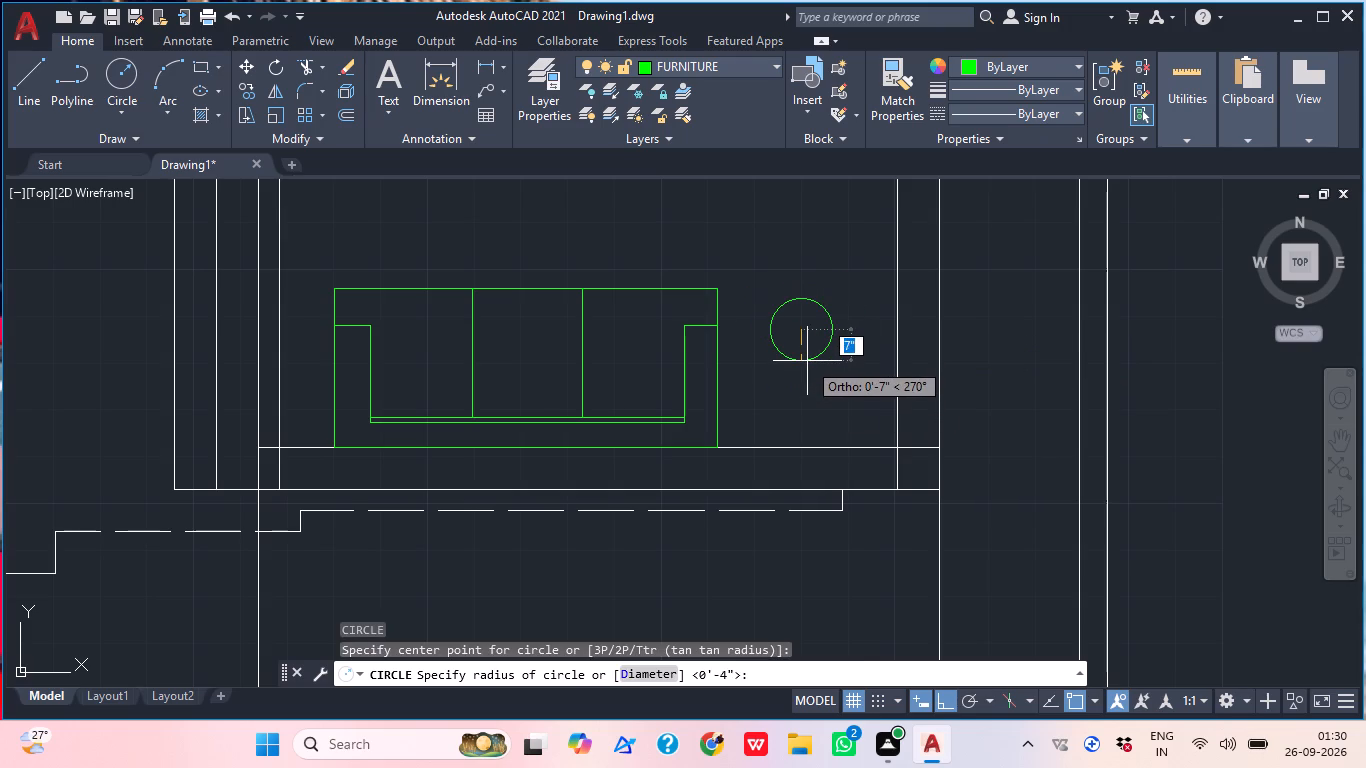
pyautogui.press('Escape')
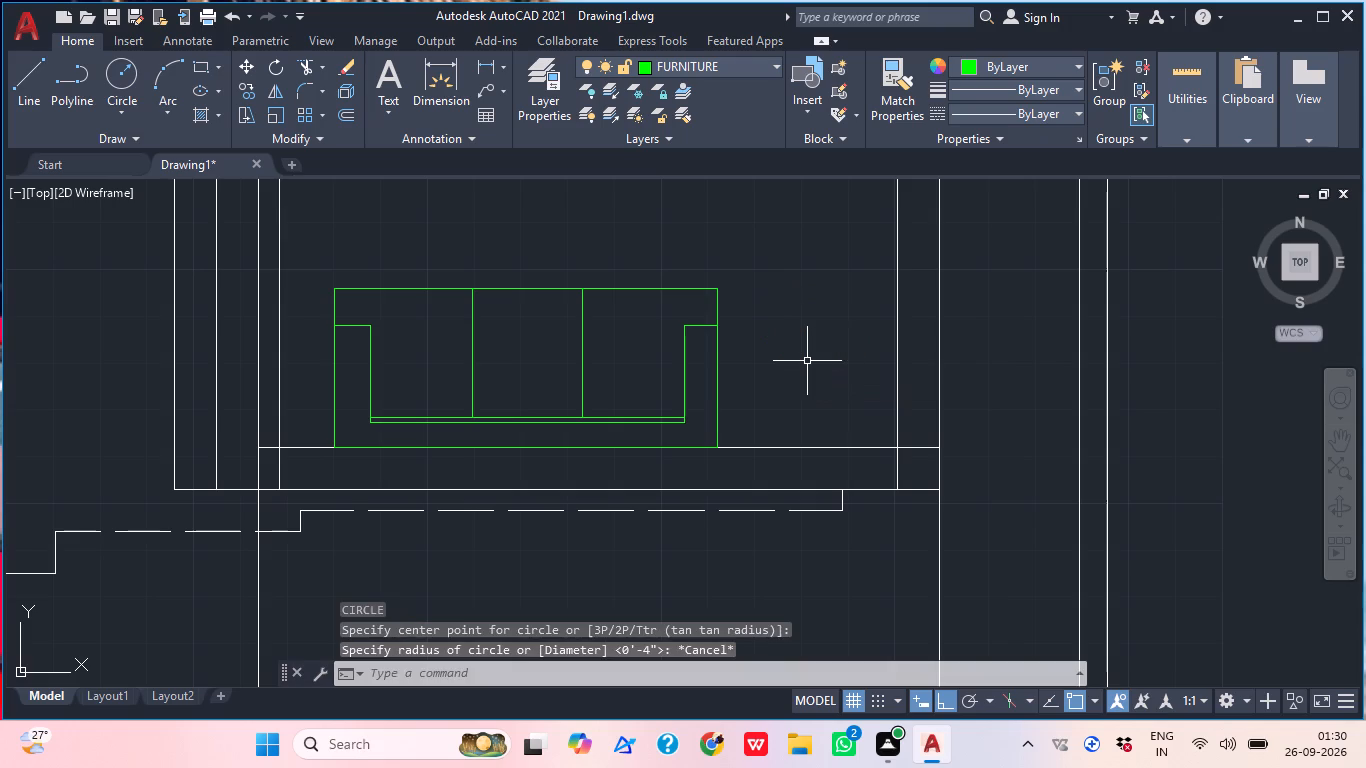
# Draw a circle of about 1'-0" radius just east of the sofa, between it and the room's east wall.
pyautogui.press('c')
pyautogui.press('Return')
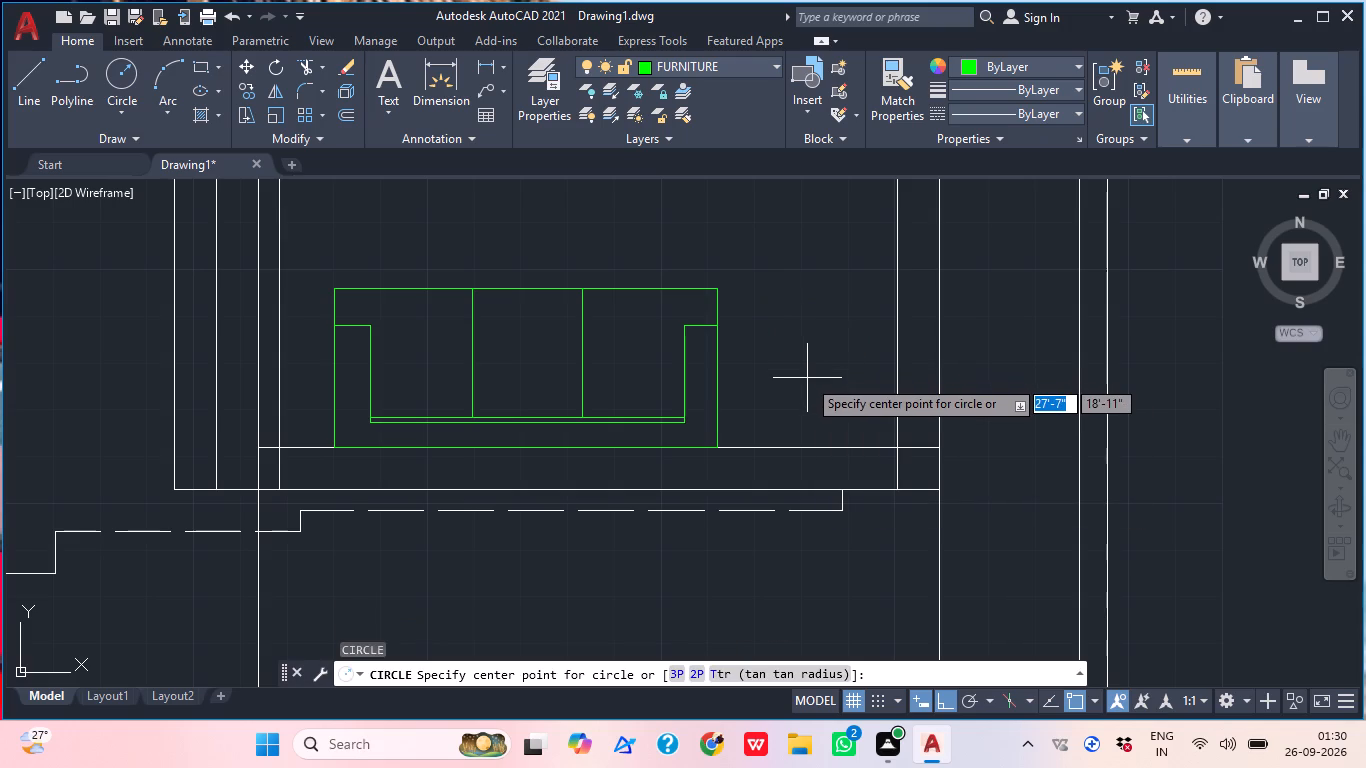
pyautogui.click(814, 370)
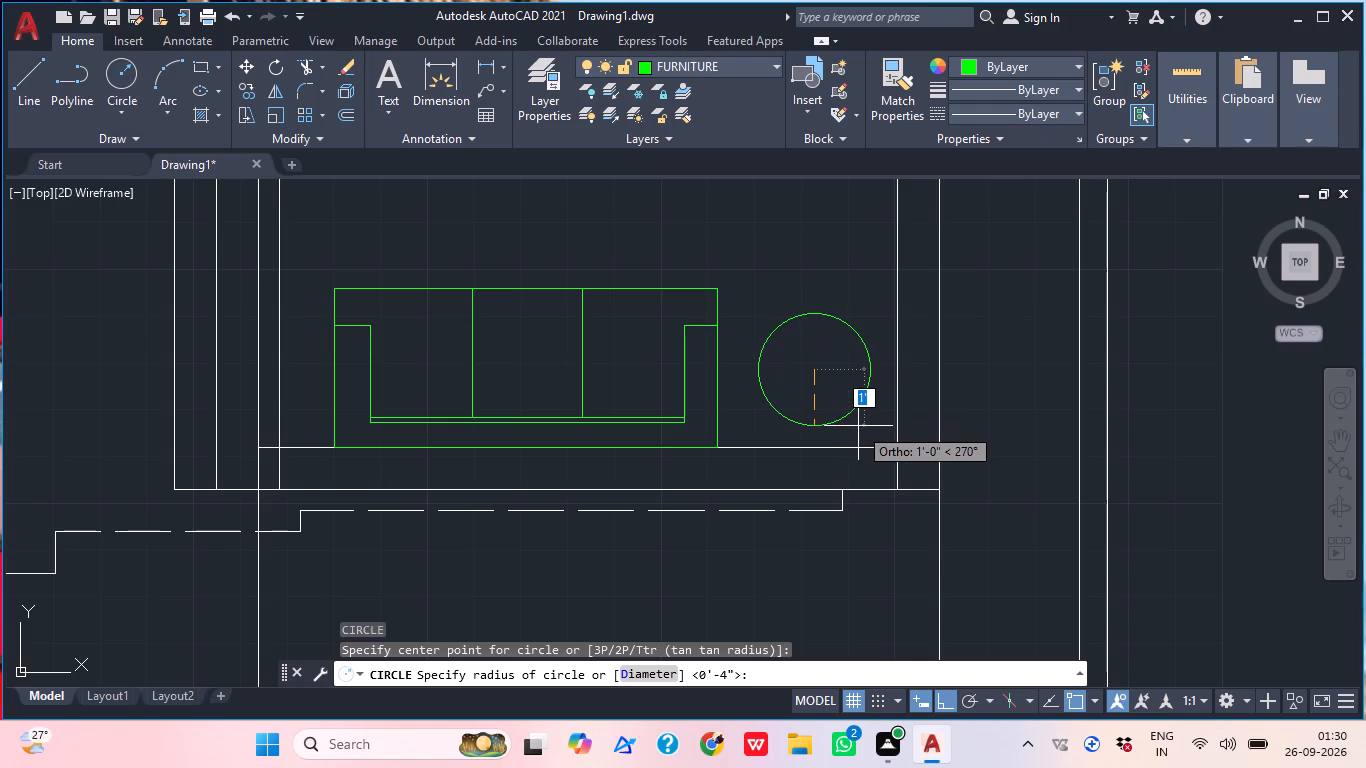
pyautogui.click(858, 426)
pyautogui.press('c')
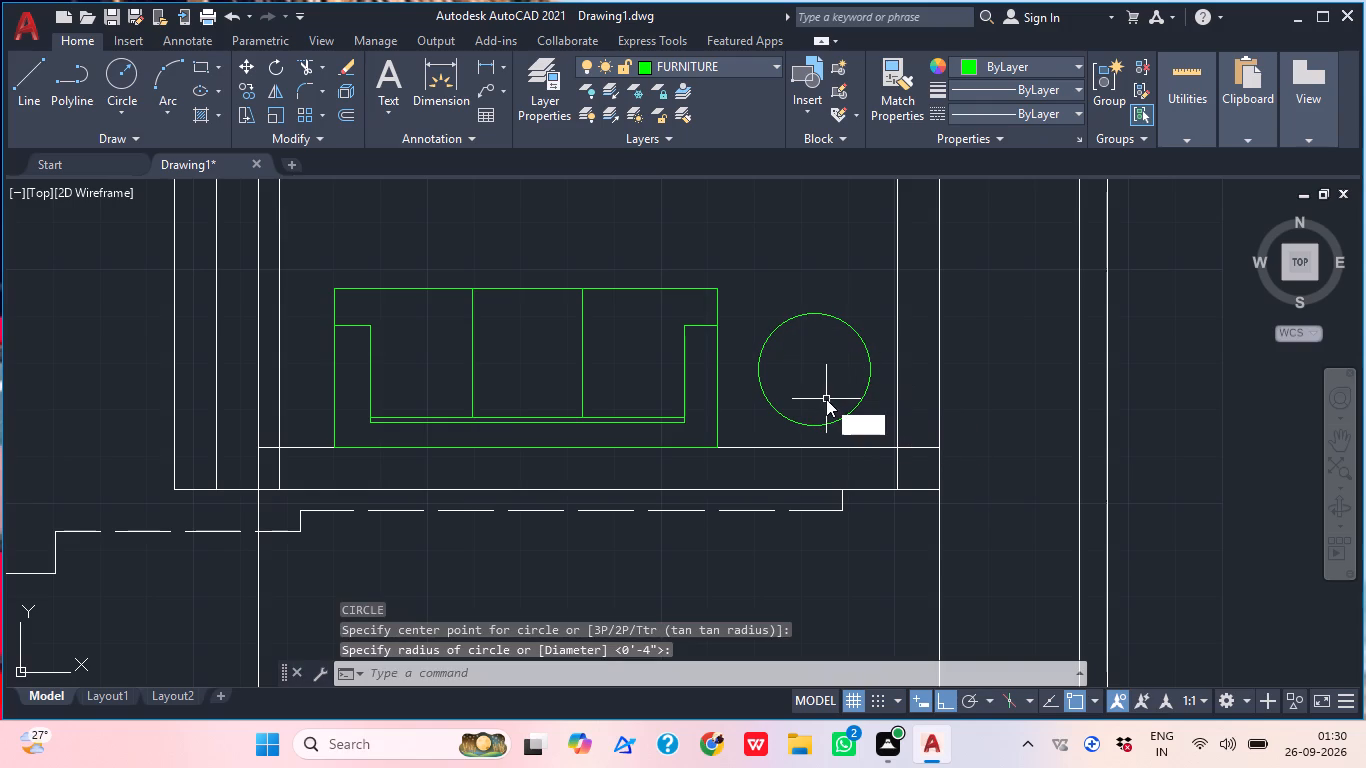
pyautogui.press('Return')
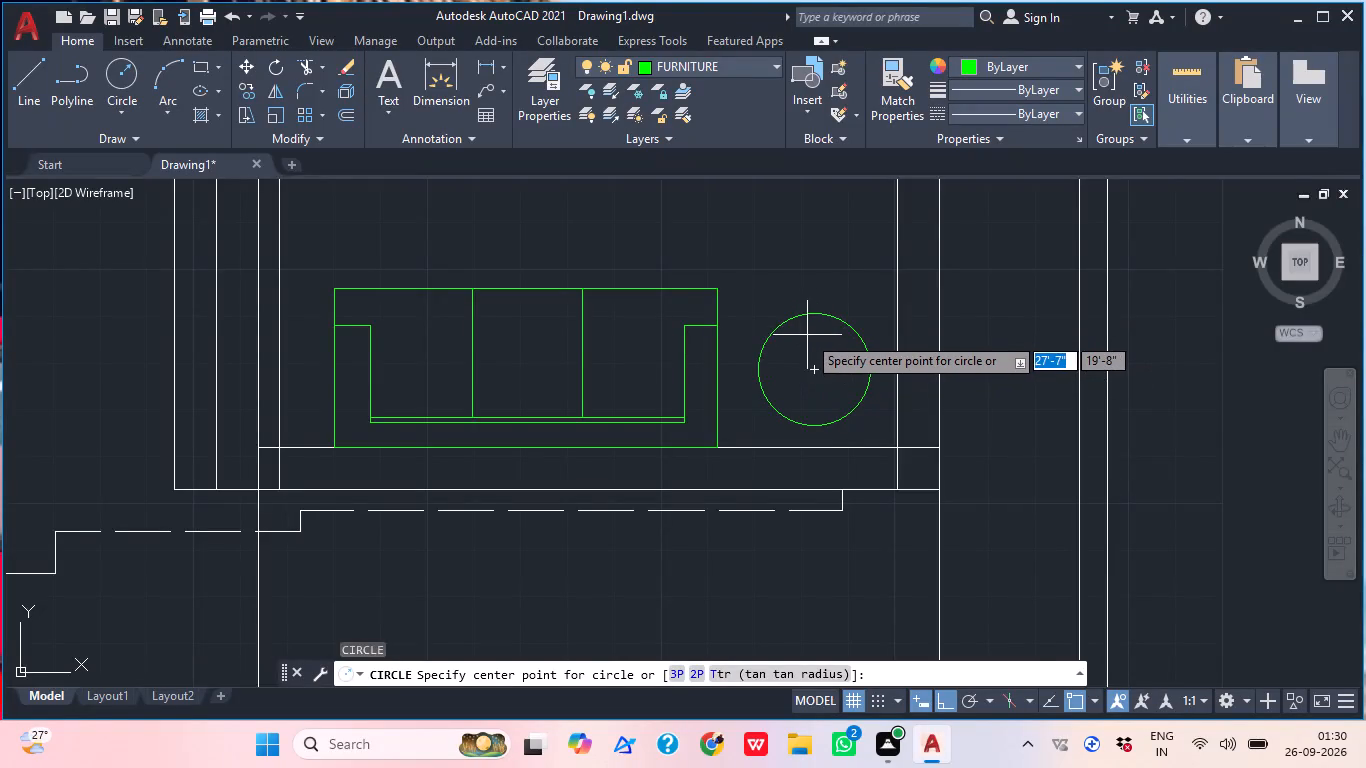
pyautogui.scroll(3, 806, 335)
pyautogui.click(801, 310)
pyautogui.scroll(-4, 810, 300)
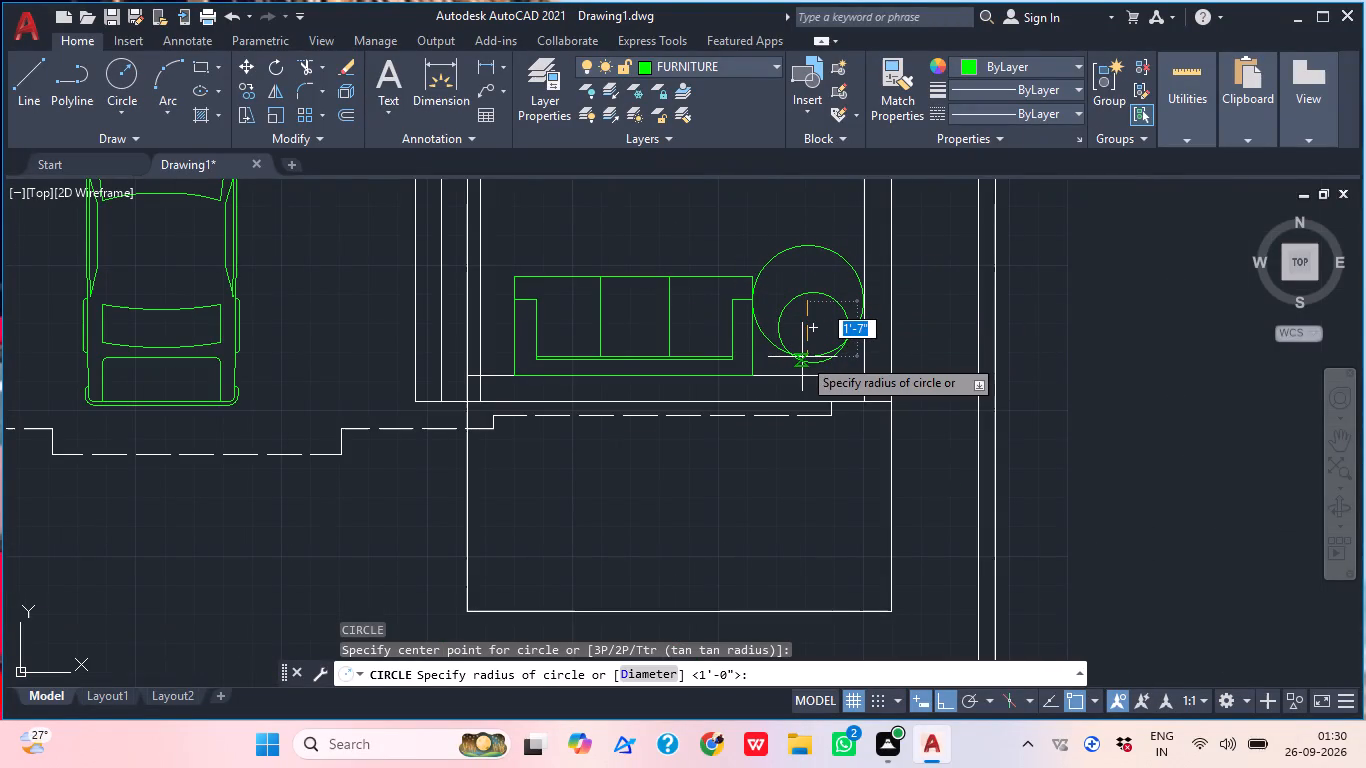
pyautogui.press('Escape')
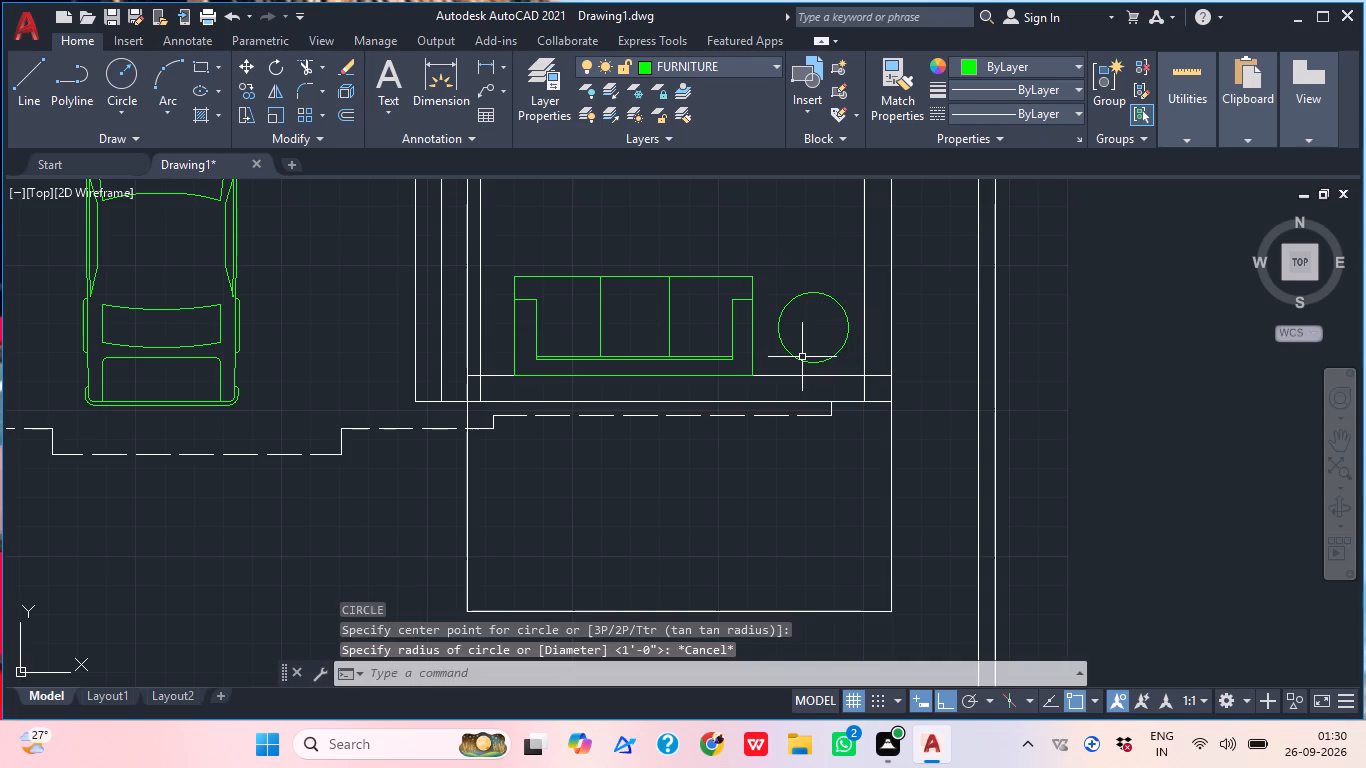
# Draw a three-point arc from the circle's northwest edge through its northeast edge, looping around the south side to end about 1'-8" west.
pyautogui.click(181, 92)
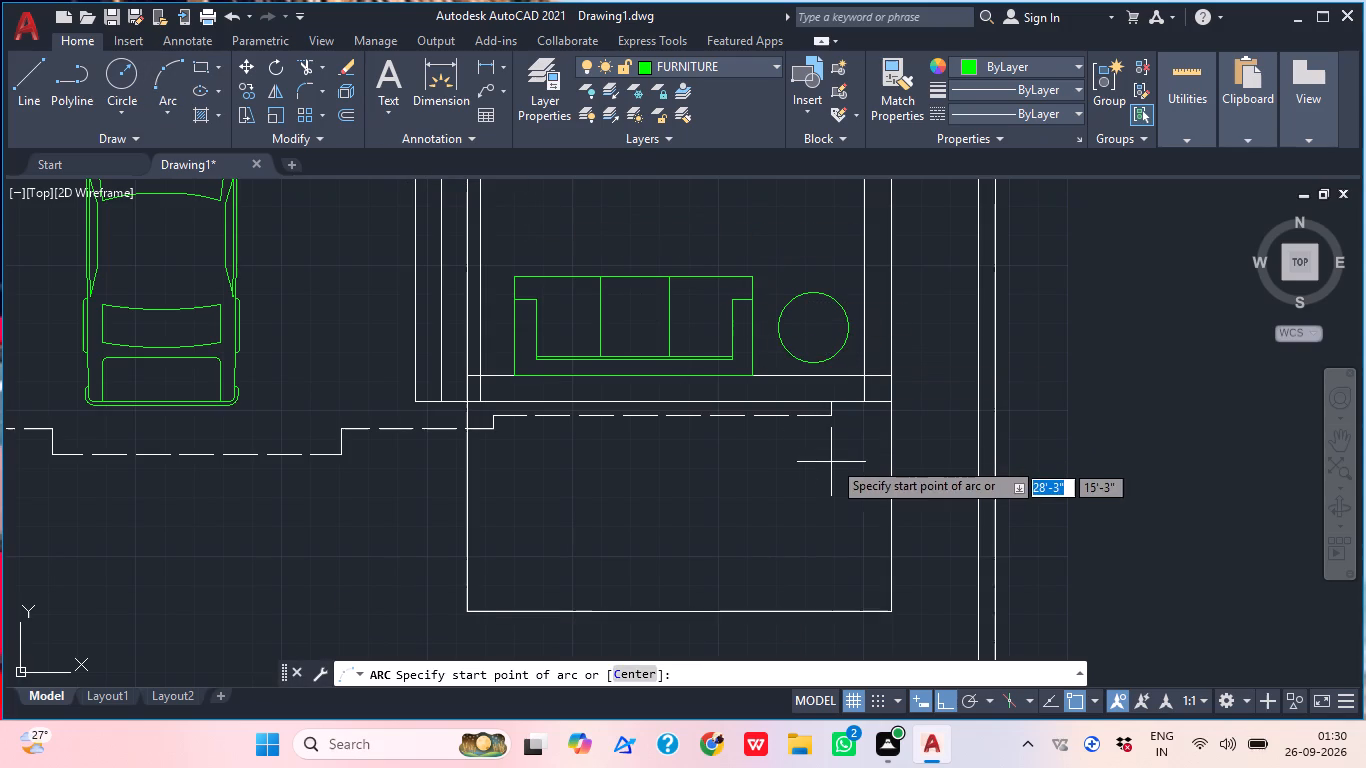
pyautogui.scroll(2, 842, 345)
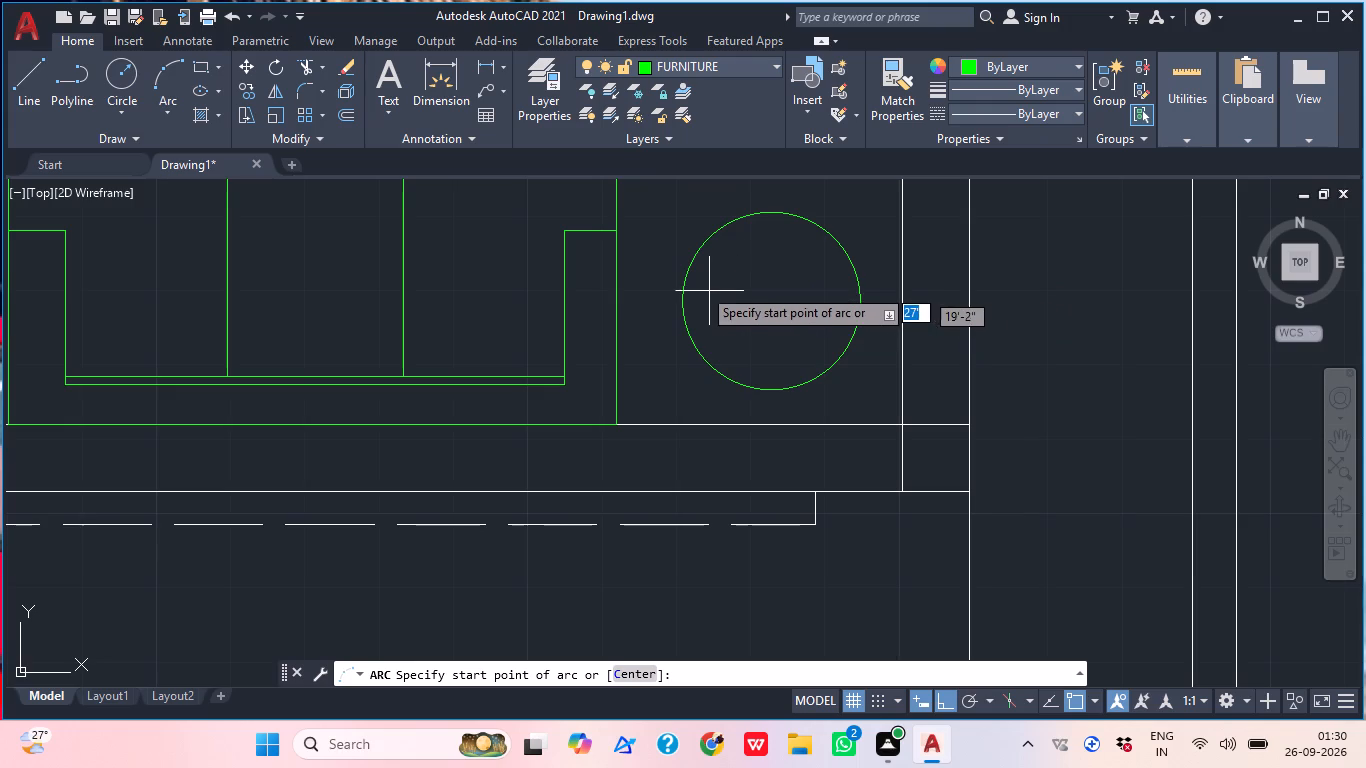
pyautogui.click(696, 254)
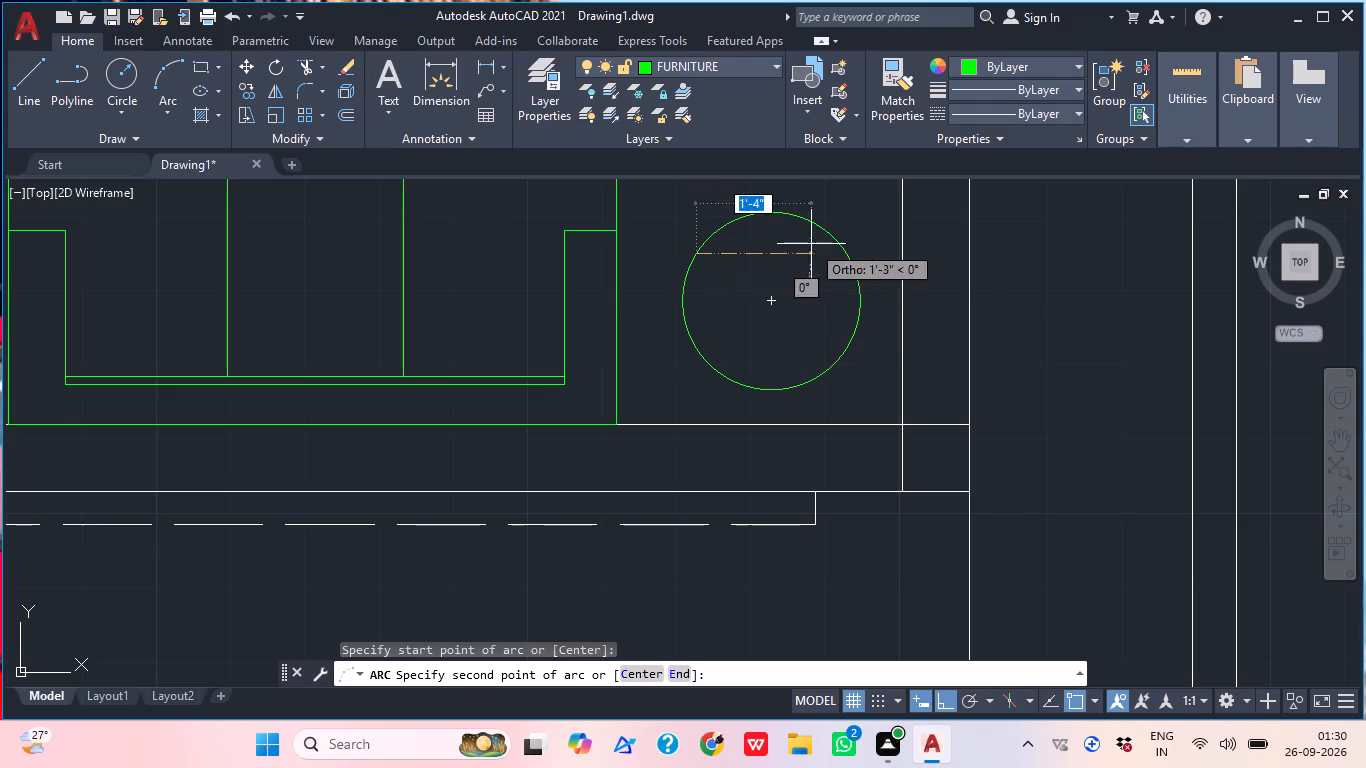
pyautogui.click(844, 251)
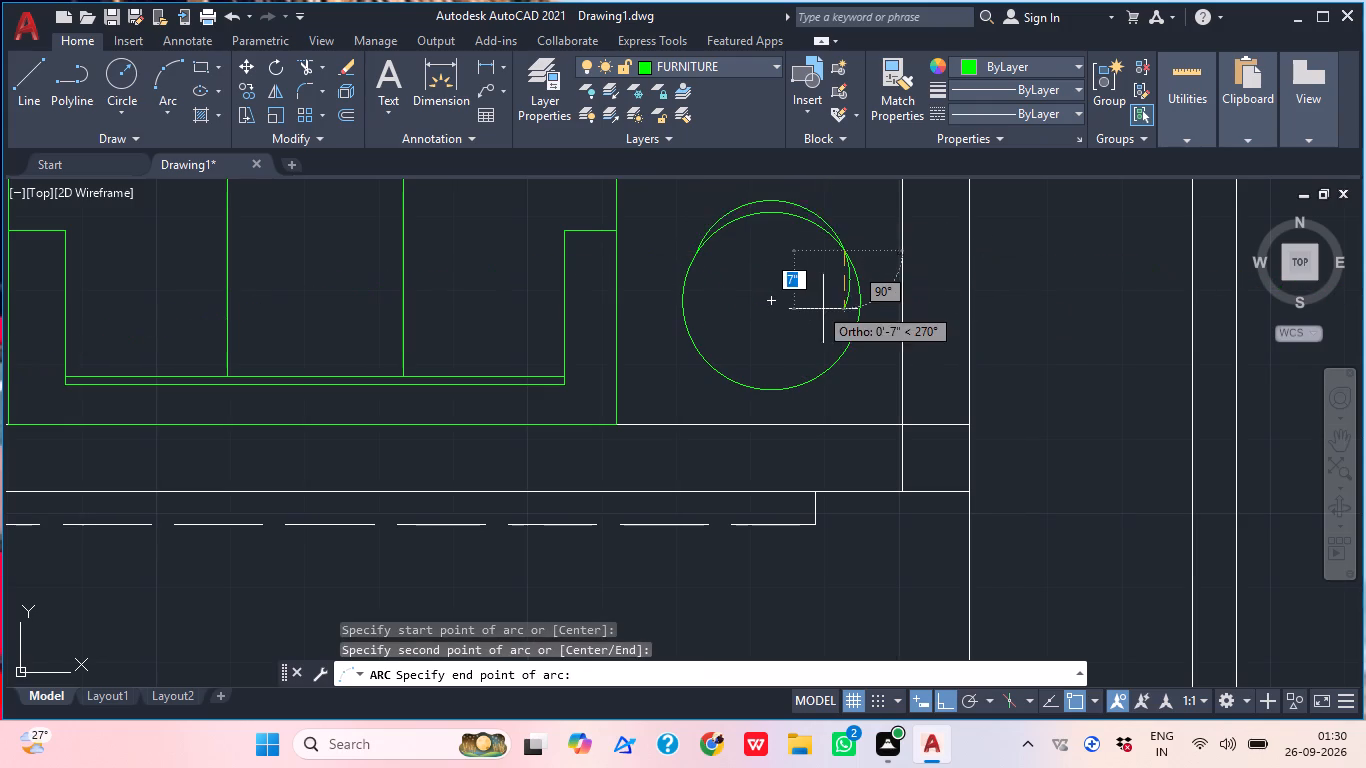
pyautogui.scroll(-2, 742, 322)
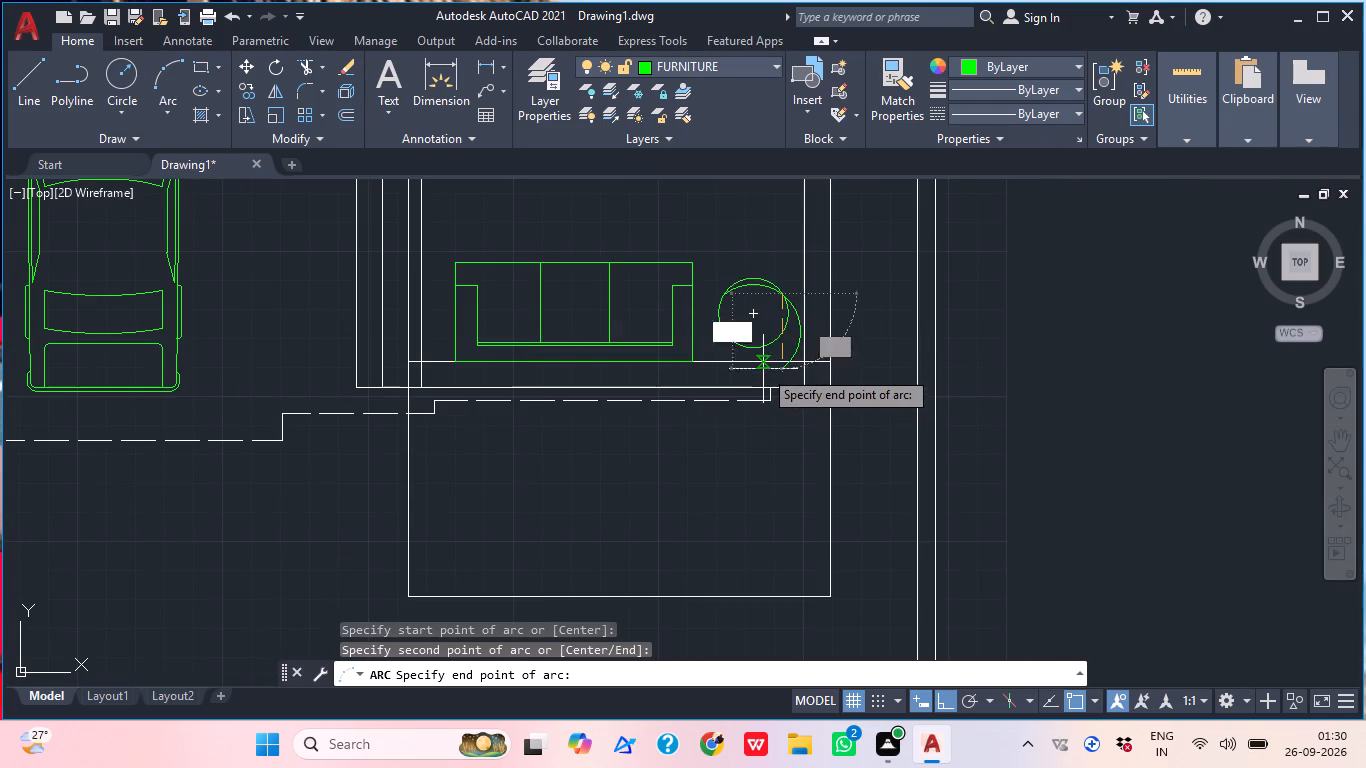
pyautogui.scroll(1, 737, 347)
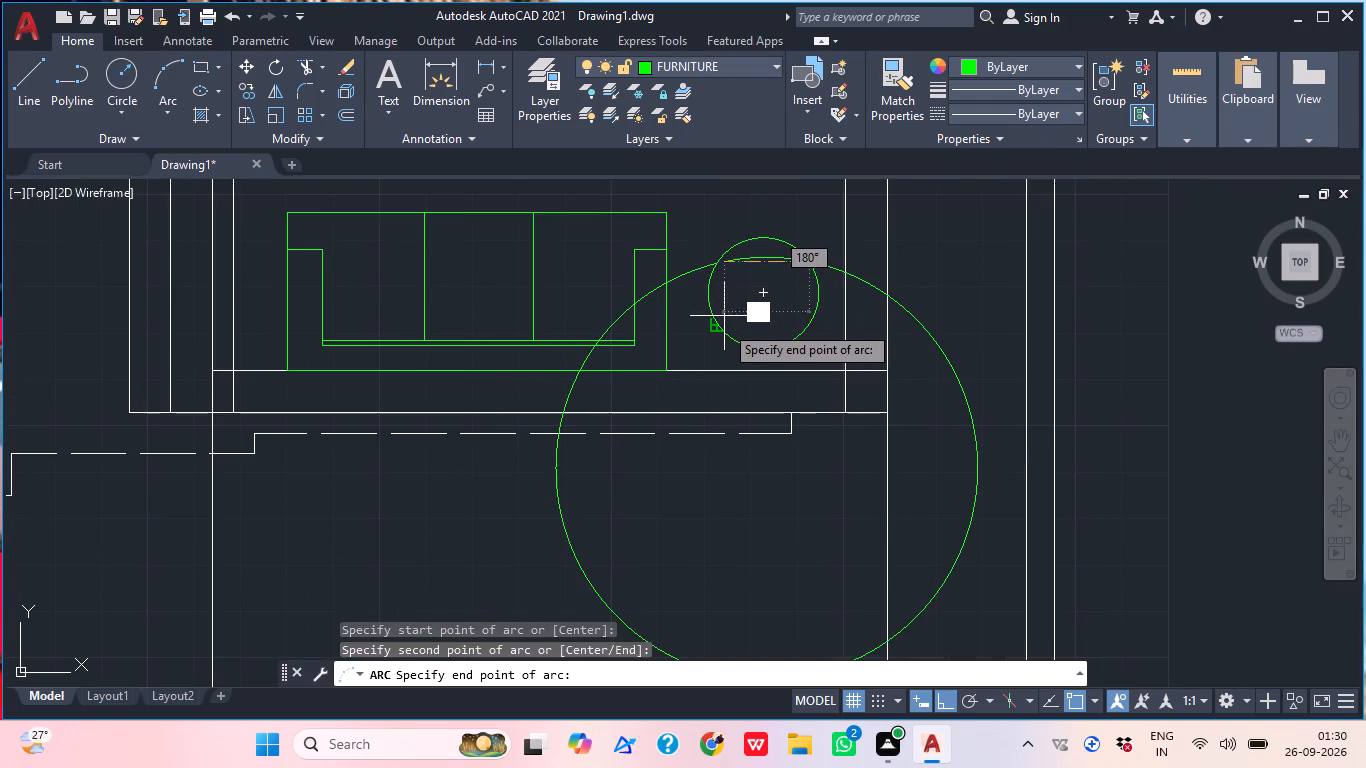
pyautogui.moveTo(724, 336); pyautogui.dragTo(676, 407, button='middle')
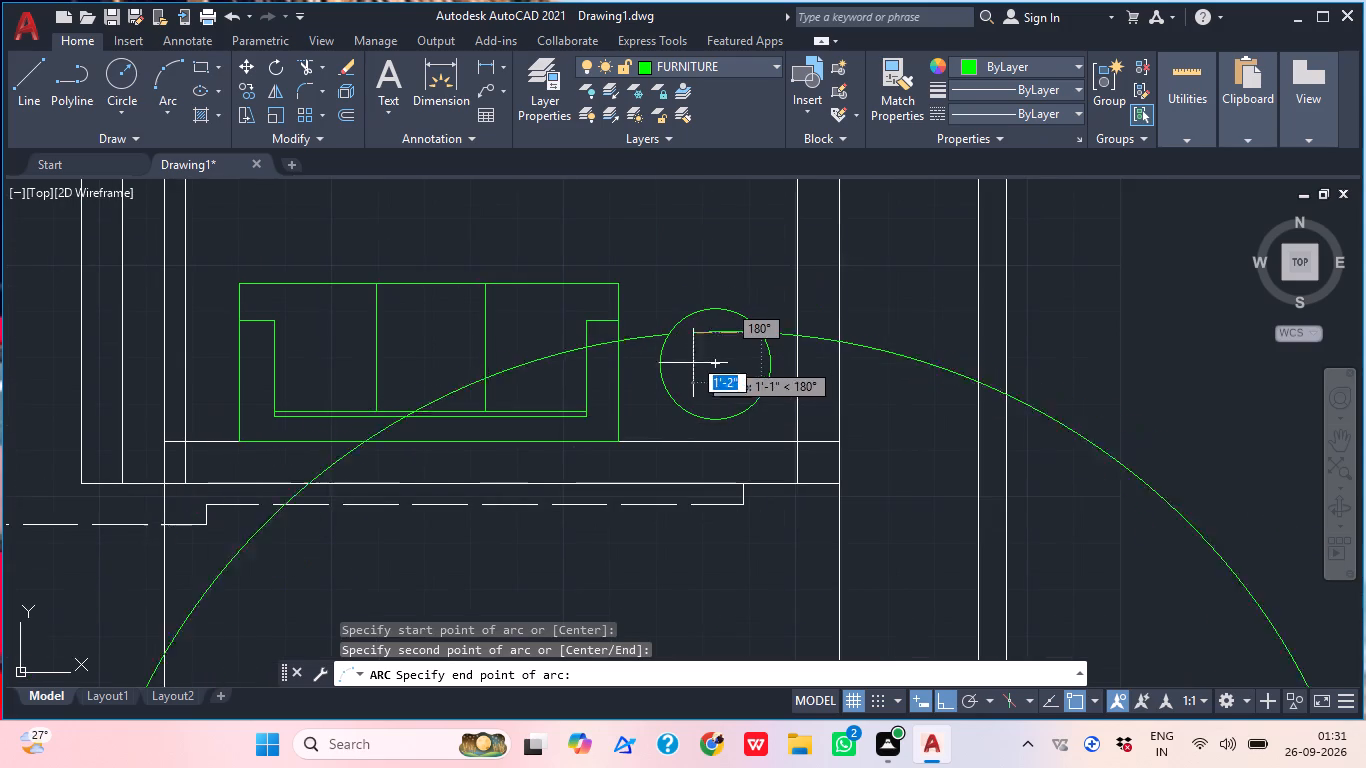
pyautogui.scroll(-1, 691, 394)
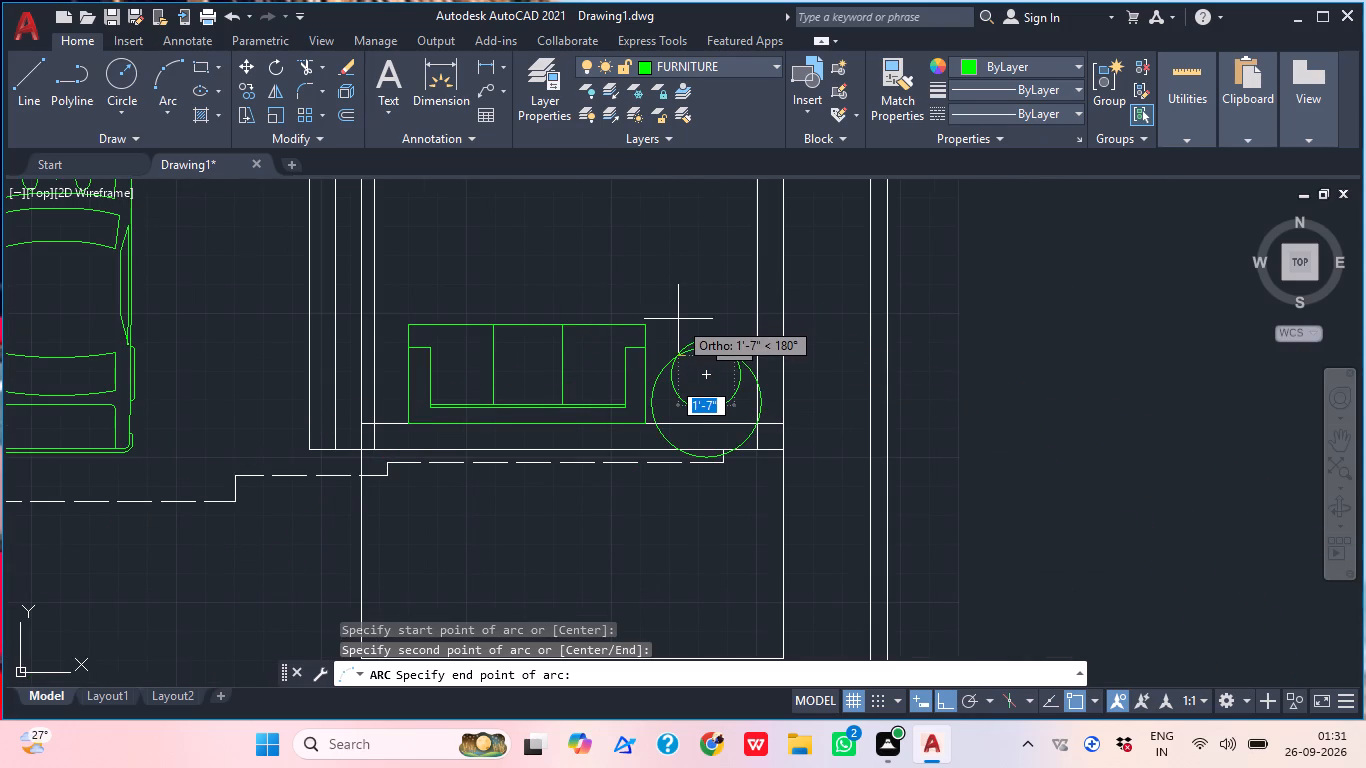
pyautogui.scroll(-1, 684, 310)
pyautogui.moveTo(694, 358); pyautogui.dragTo(658, 437, button='middle')
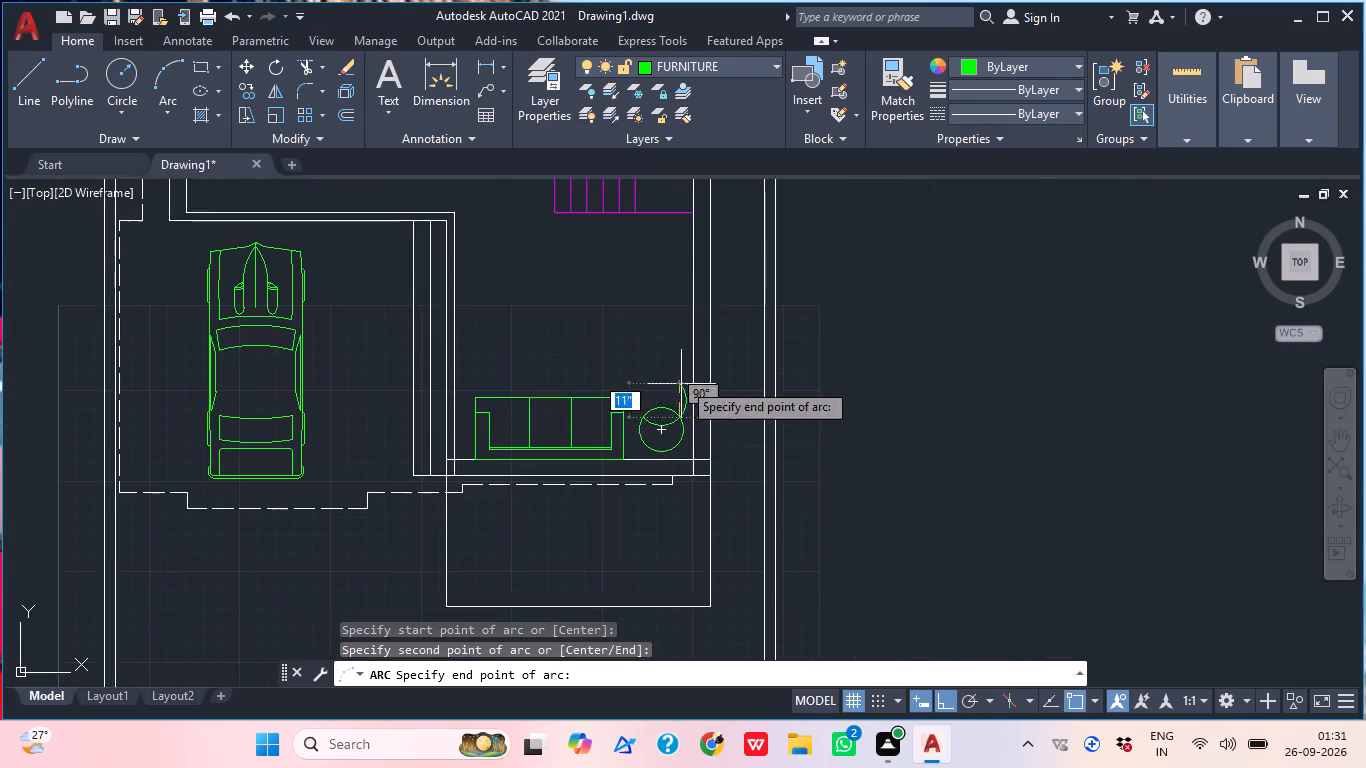
pyautogui.scroll(3, 690, 367)
pyautogui.moveTo(652, 442); pyautogui.dragTo(680, 255, button='middle')
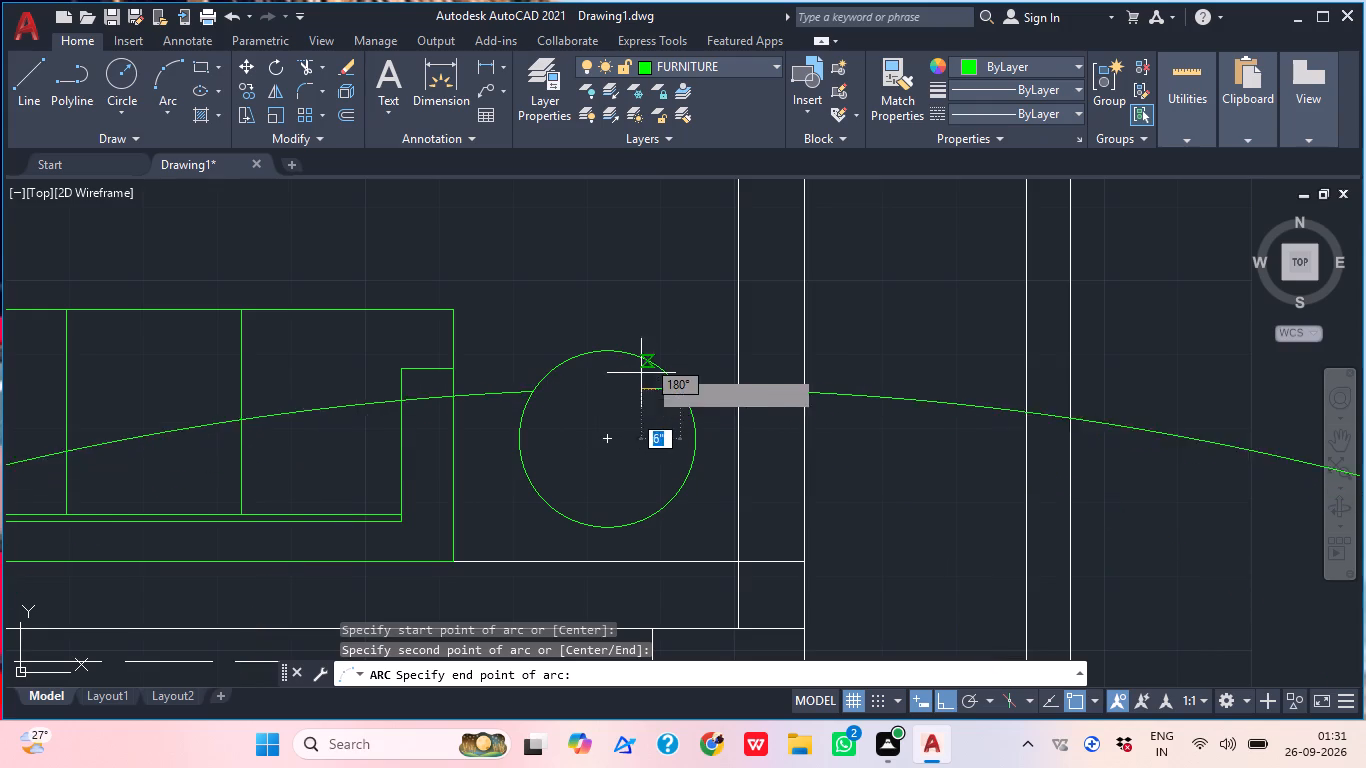
pyautogui.scroll(-1, 639, 373)
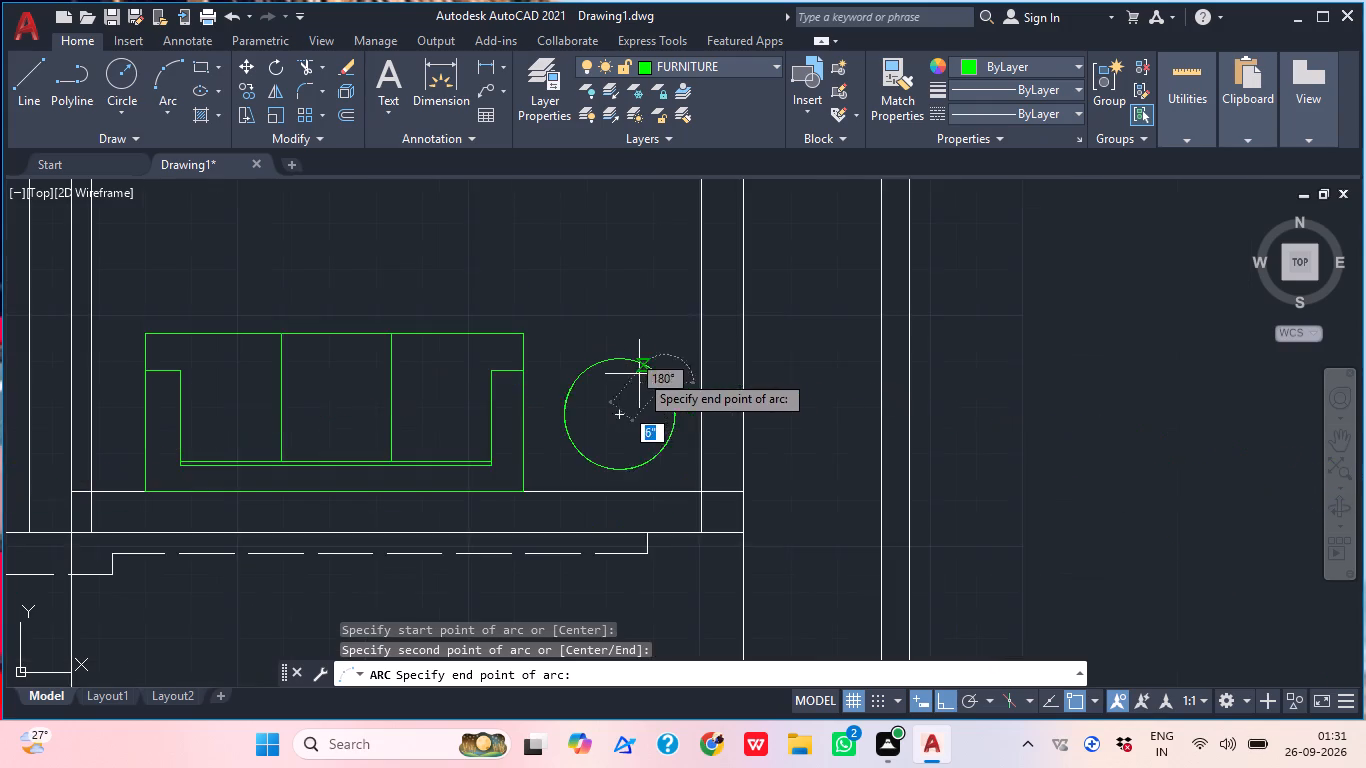
pyautogui.moveTo(633, 385); pyautogui.dragTo(612, 221, button='middle')
pyautogui.moveTo(612, 313); pyautogui.dragTo(533, 518, button='middle')
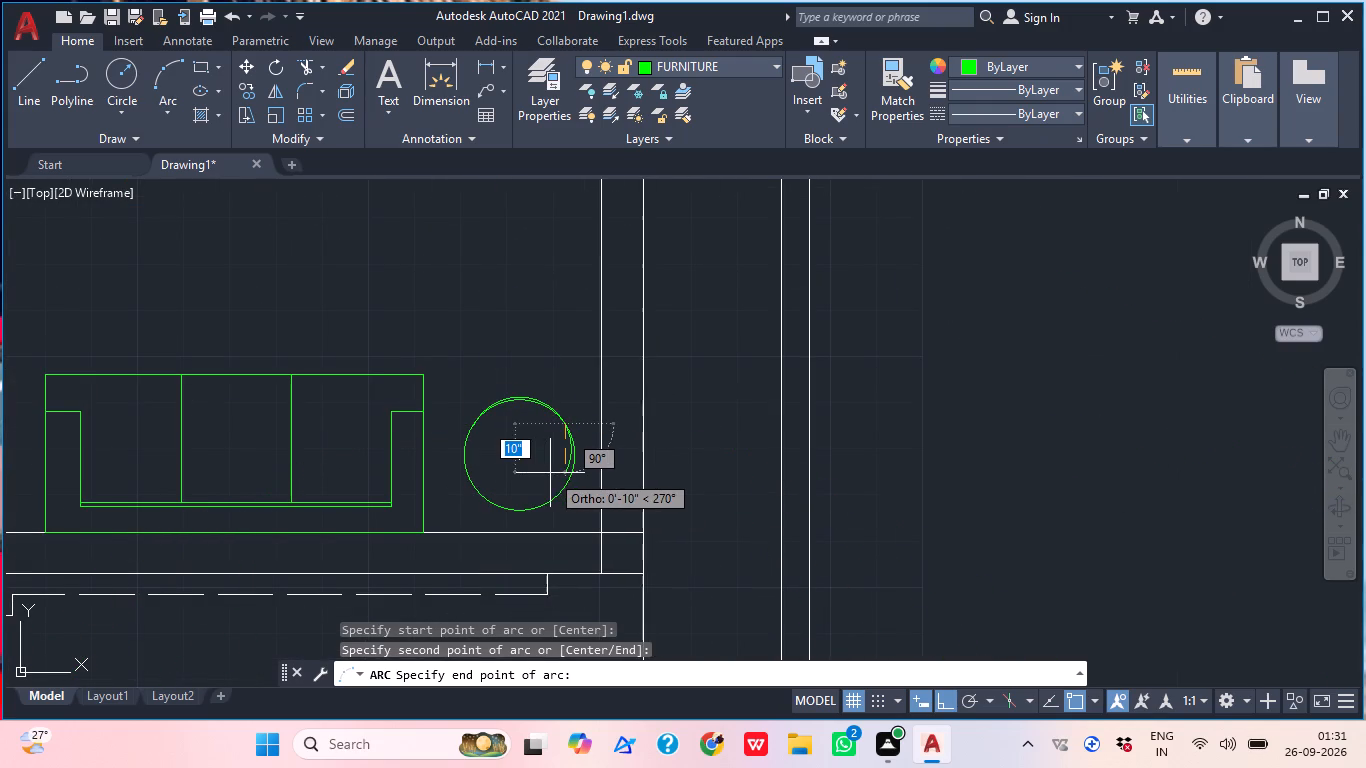
pyautogui.scroll(-1, 564, 491)
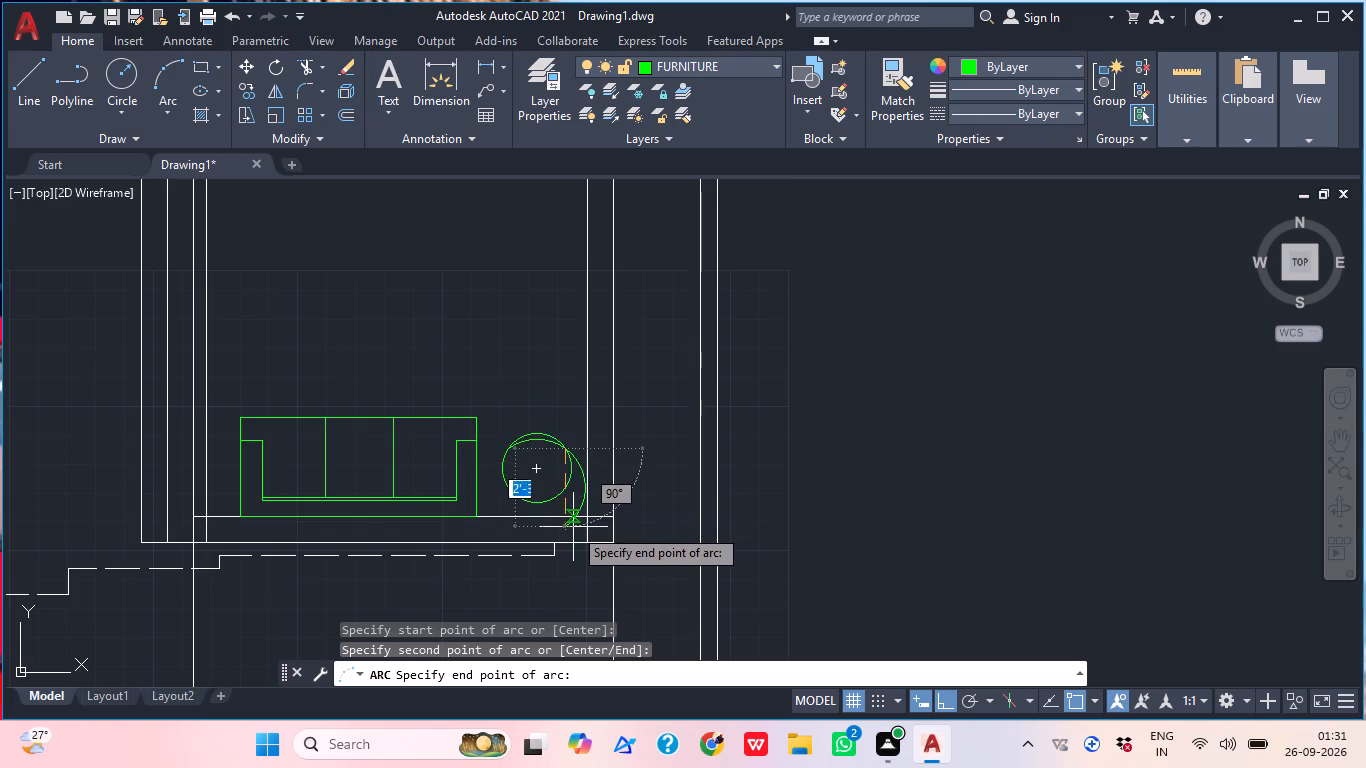
pyautogui.scroll(-2, 549, 503)
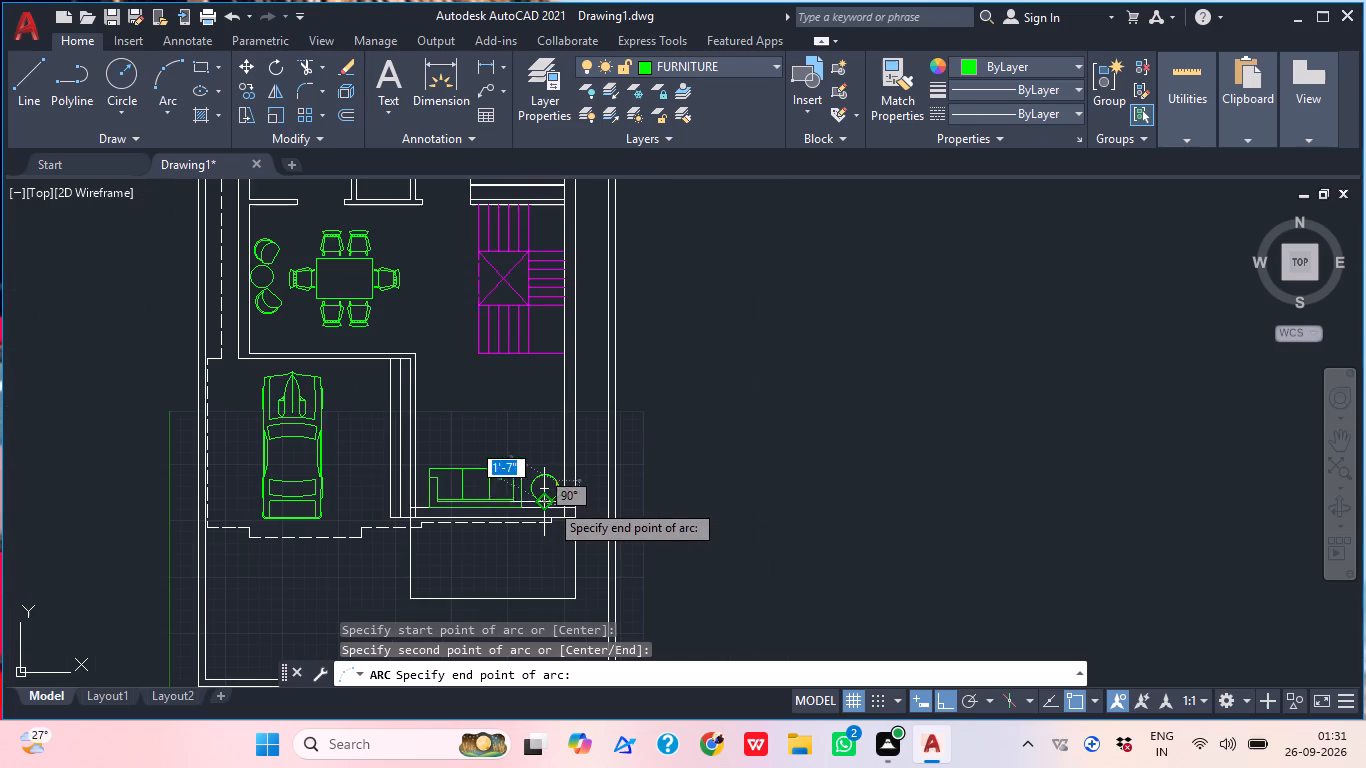
pyautogui.middleClick(549, 502)
pyautogui.scroll(6, 548, 493)
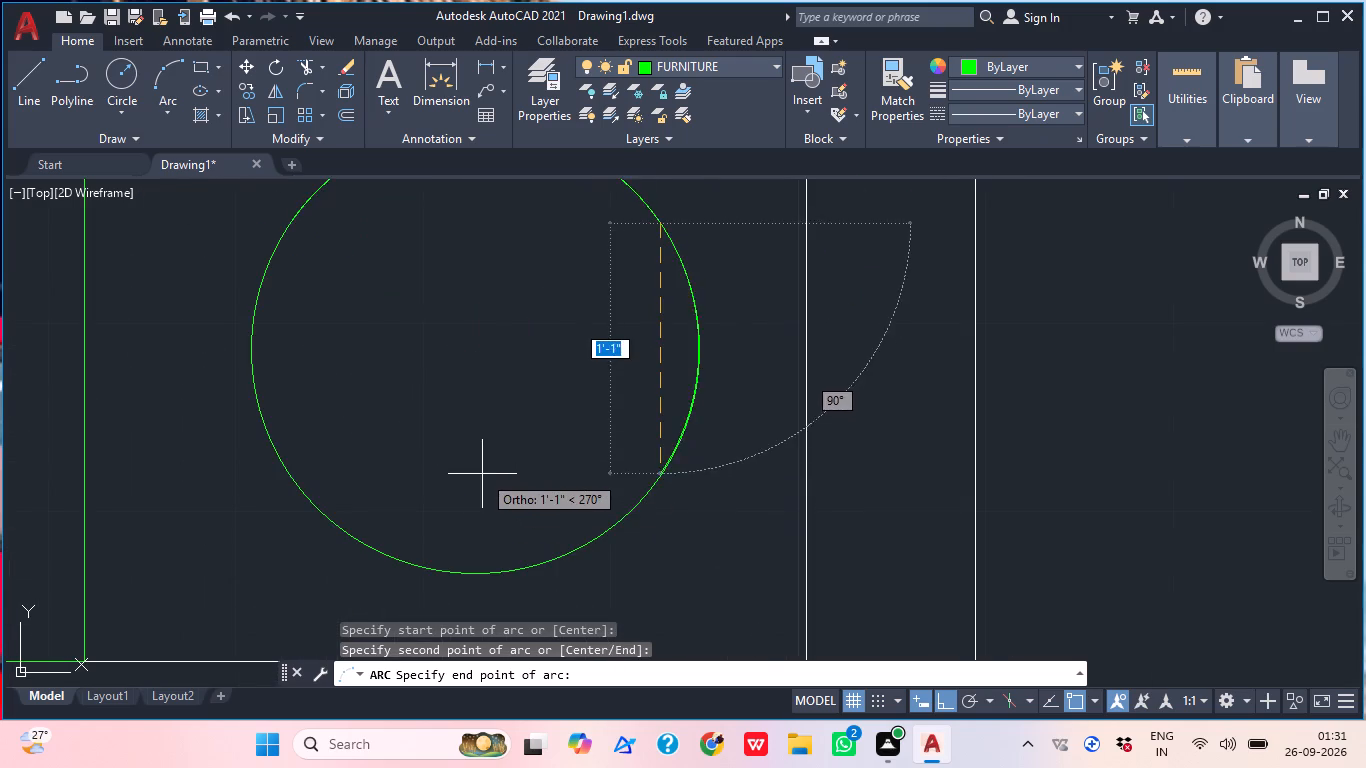
pyautogui.scroll(-3, 480, 474)
pyautogui.scroll(1, 441, 474)
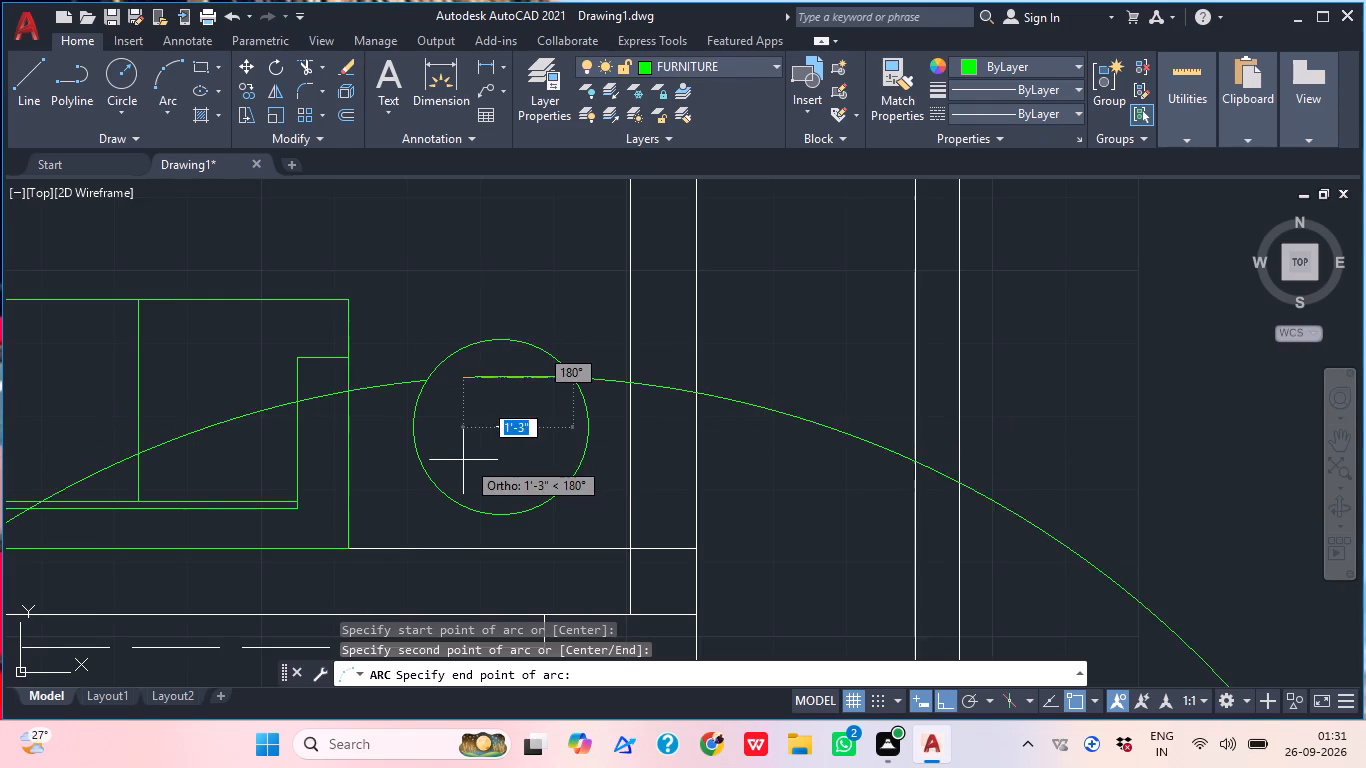
pyautogui.scroll(-3, 490, 429)
pyautogui.moveTo(490, 428); pyautogui.dragTo(520, 374, button='middle')
pyautogui.scroll(4, 520, 374)
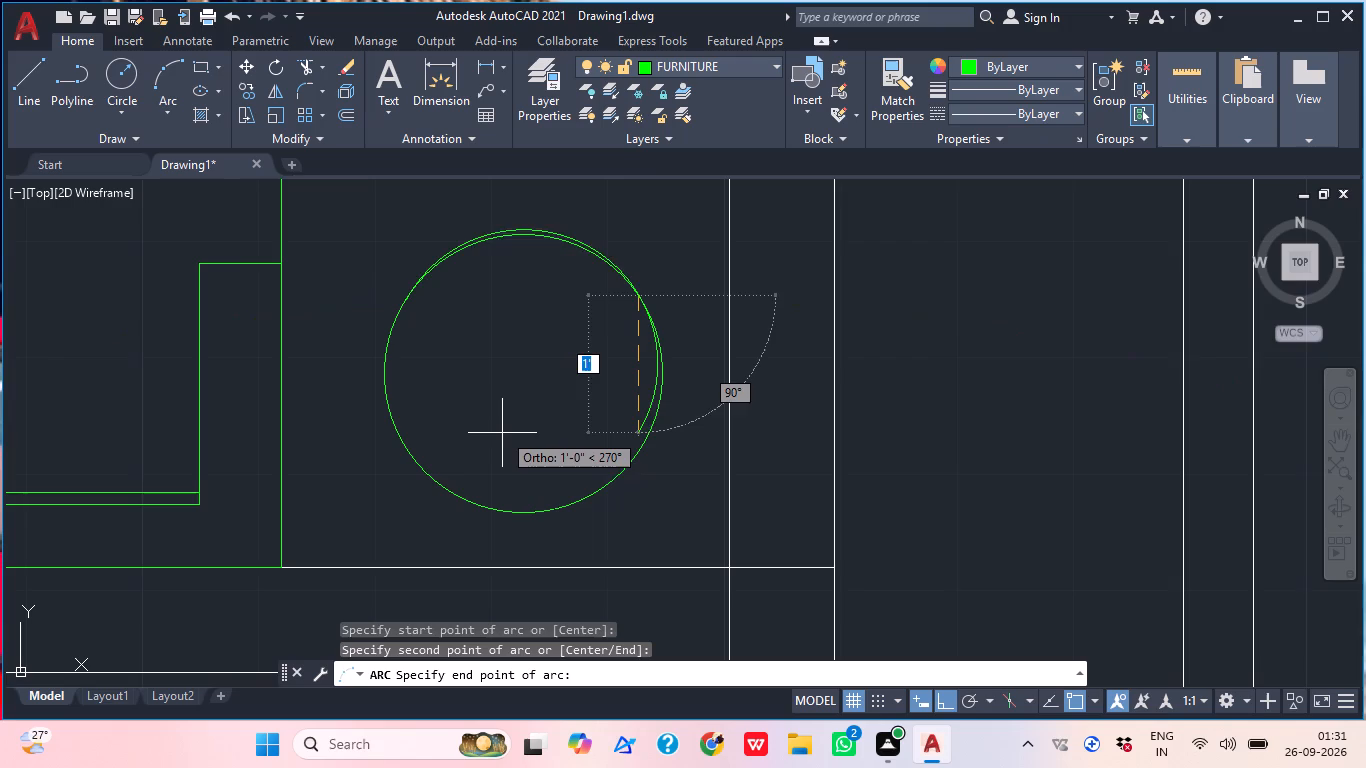
pyautogui.click(409, 392)
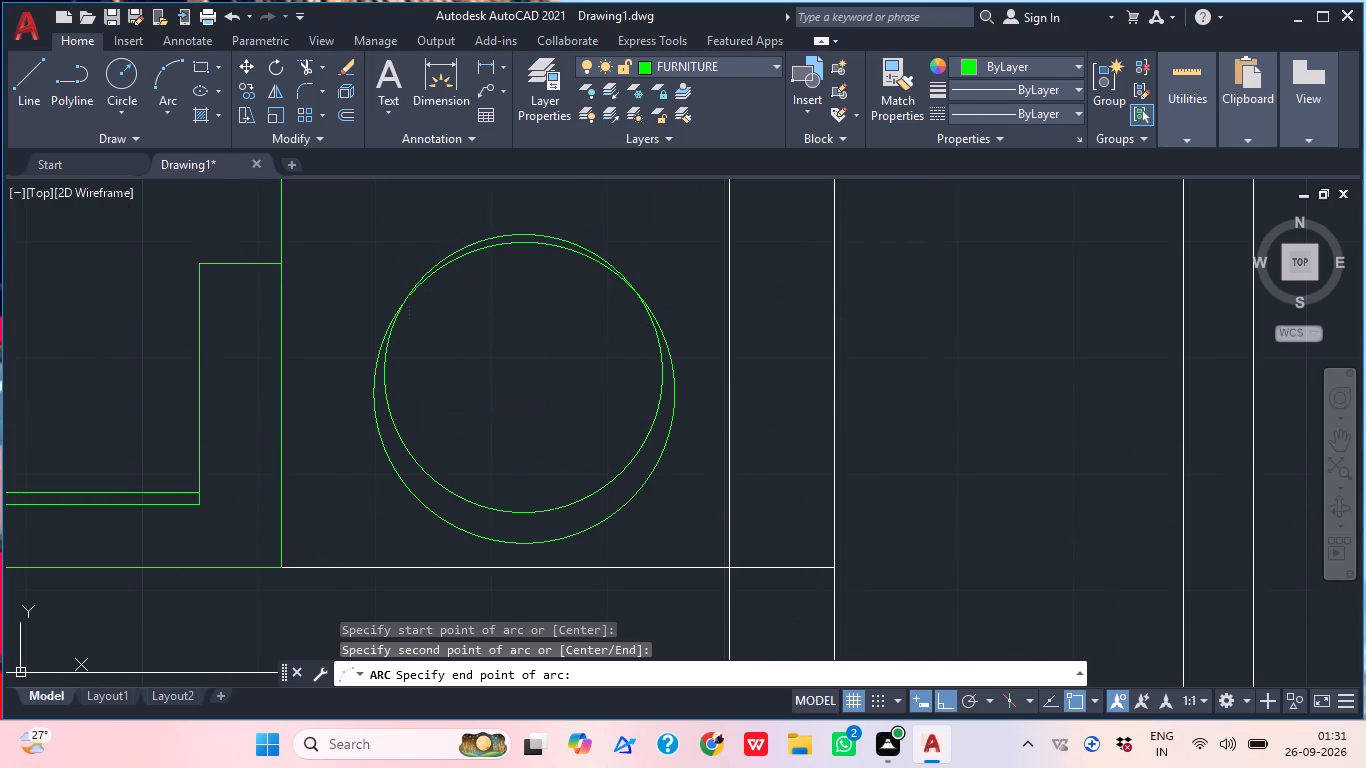
# Draw a small, nearly square cushion rectangle in the southwest corner of the sofa's westernmost seat.
pyautogui.moveTo(485, 361); pyautogui.dragTo(472, 384, button='middle')
pyautogui.scroll(-4, 492, 367)
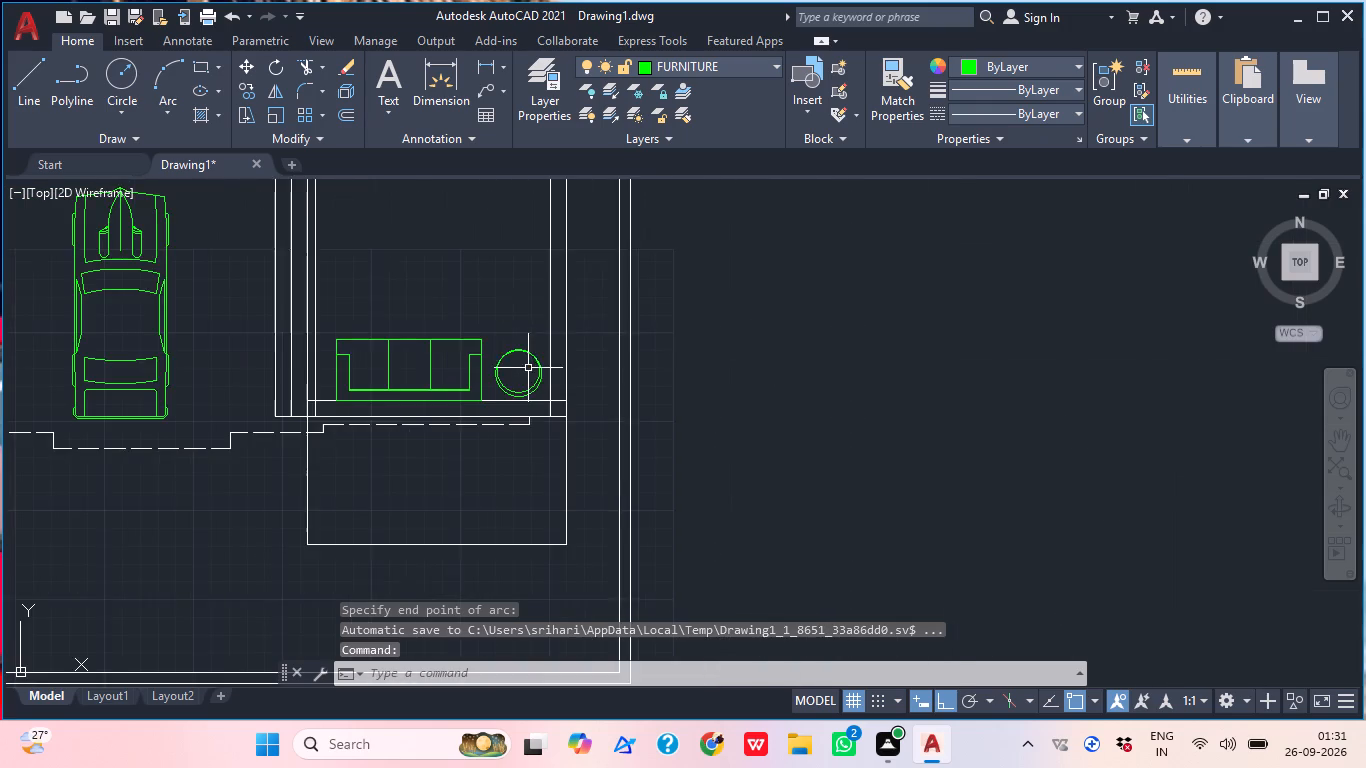
pyautogui.moveTo(496, 416); pyautogui.dragTo(487, 434, button='middle')
pyautogui.scroll(1, 487, 434)
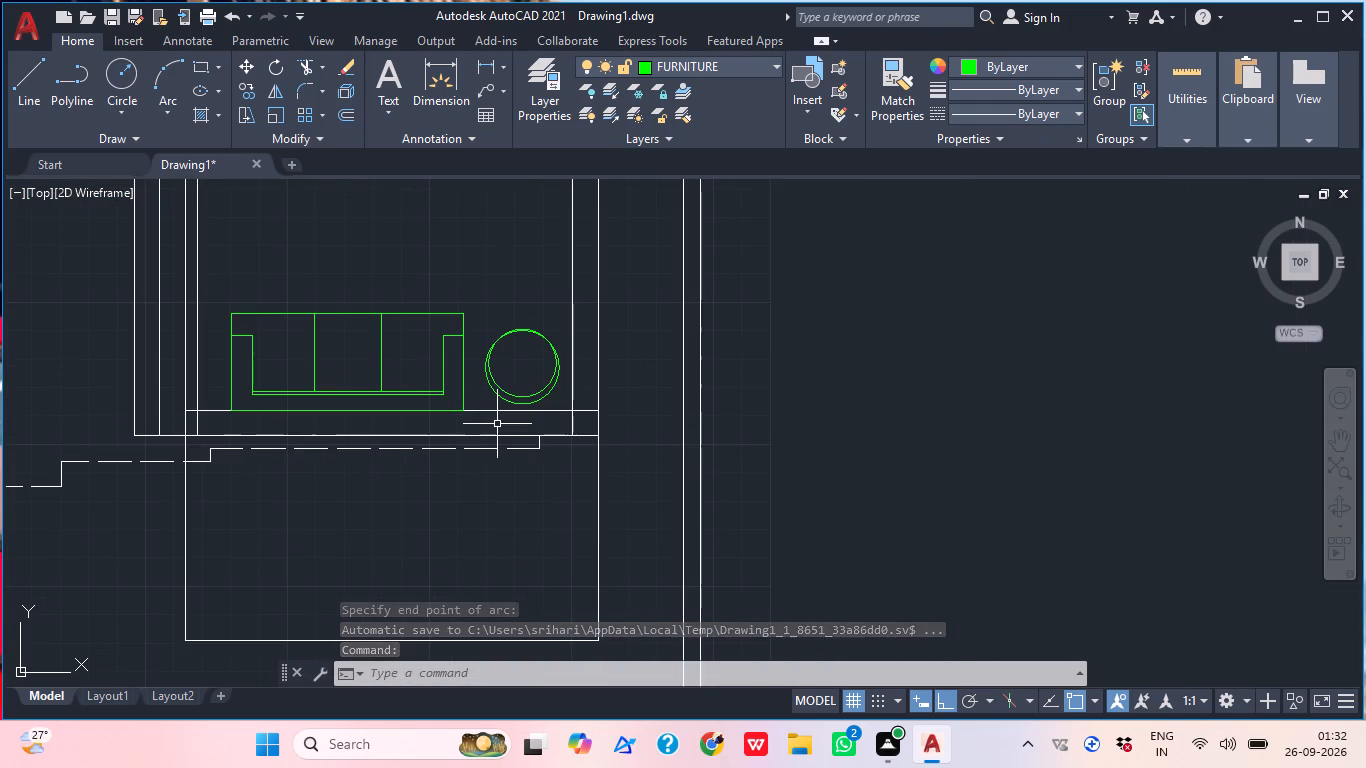
pyautogui.moveTo(537, 391); pyautogui.dragTo(538, 418, button='middle')
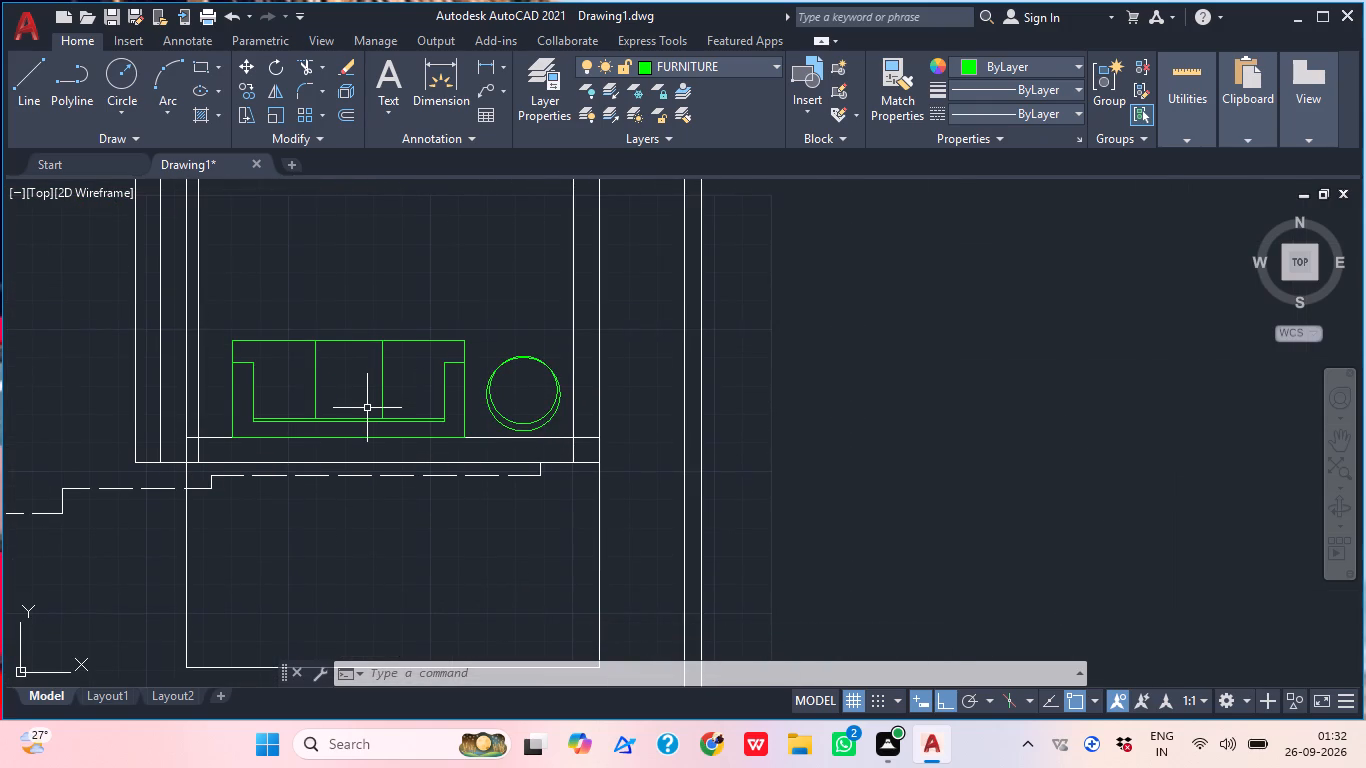
pyautogui.moveTo(332, 406); pyautogui.dragTo(359, 410, button='middle')
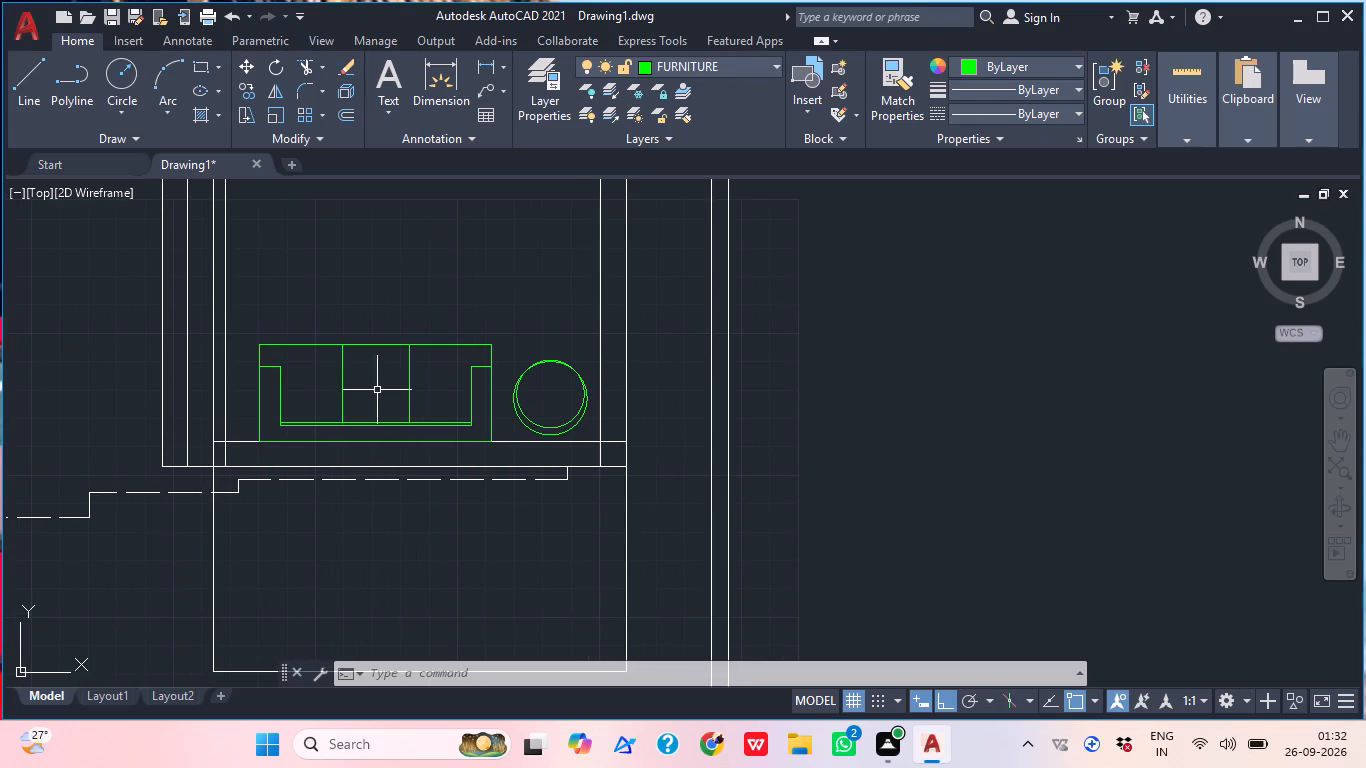
pyautogui.write('REC')
pyautogui.press('Return')
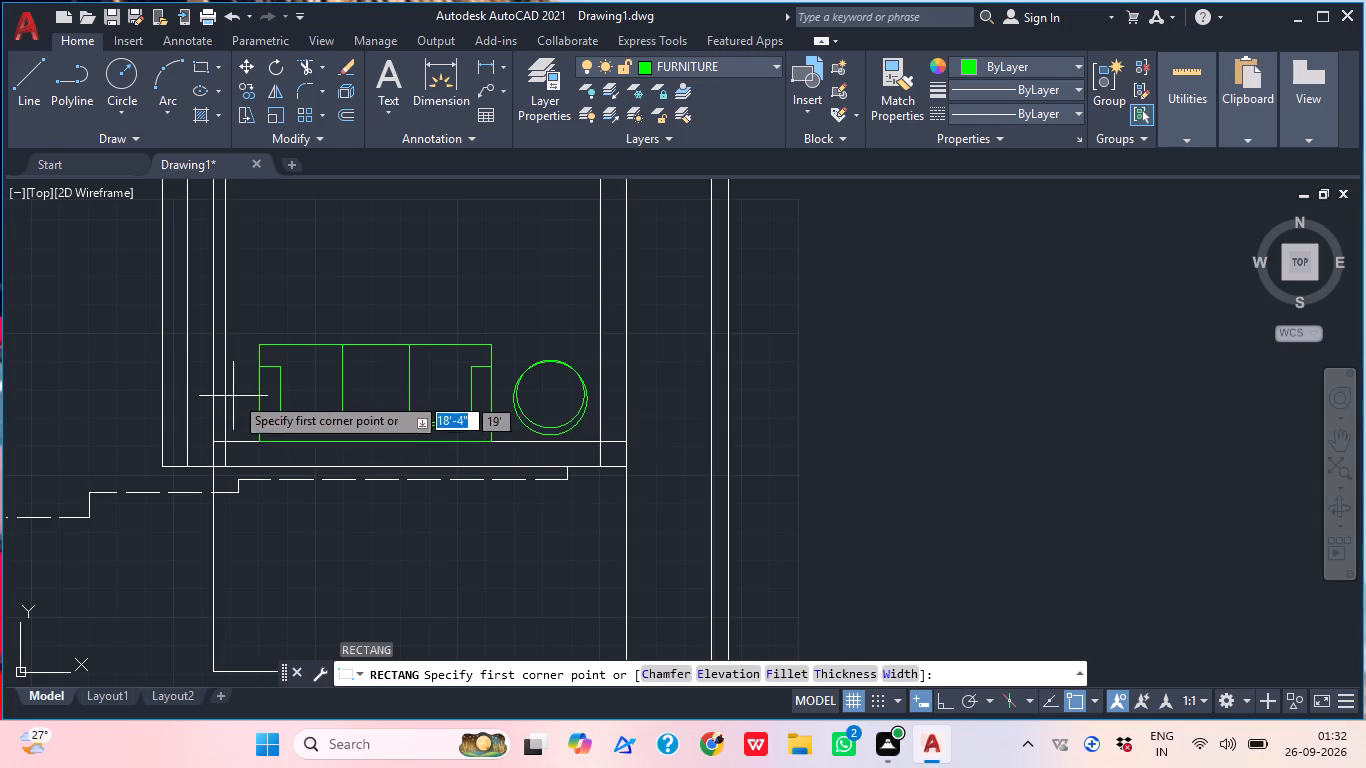
pyautogui.scroll(1, 255, 402)
pyautogui.moveTo(277, 439); pyautogui.dragTo(284, 416, button='middle')
pyautogui.scroll(3, 307, 395)
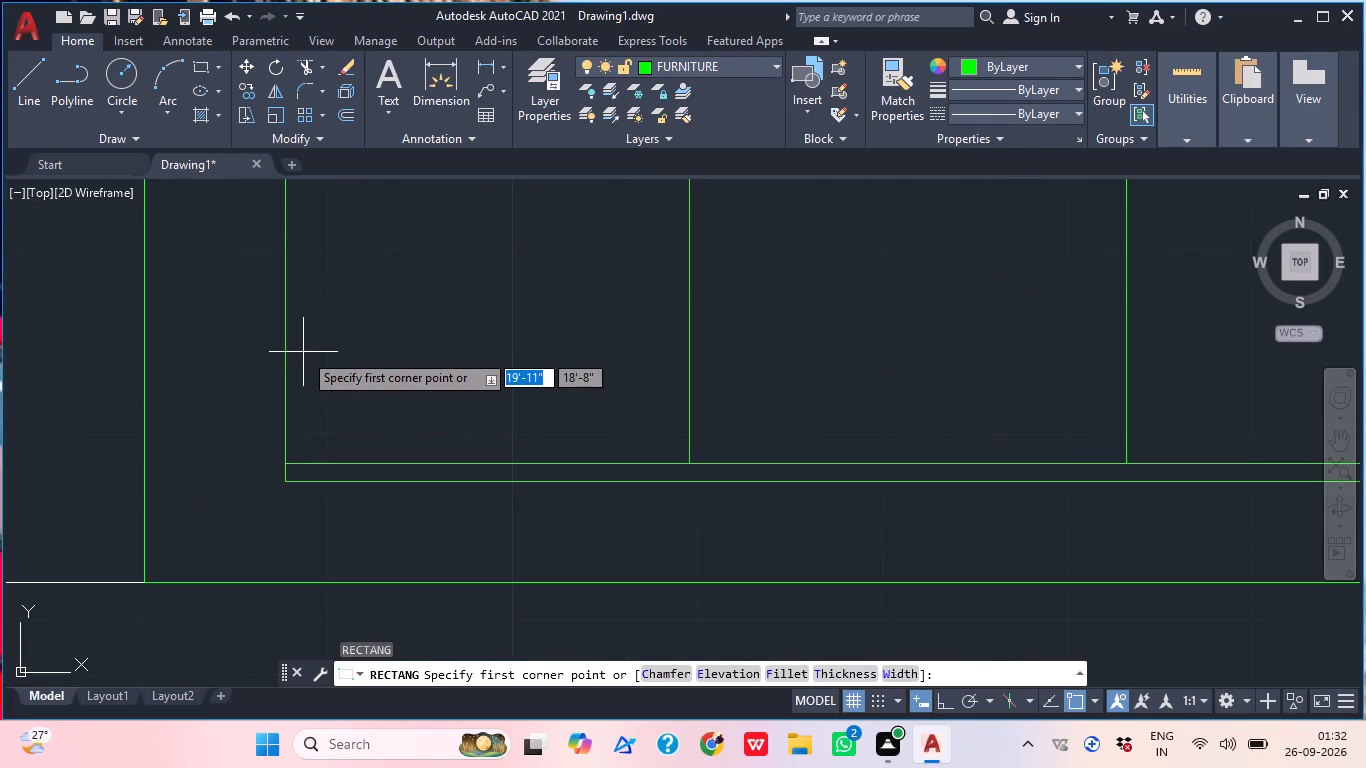
pyautogui.click(303, 351)
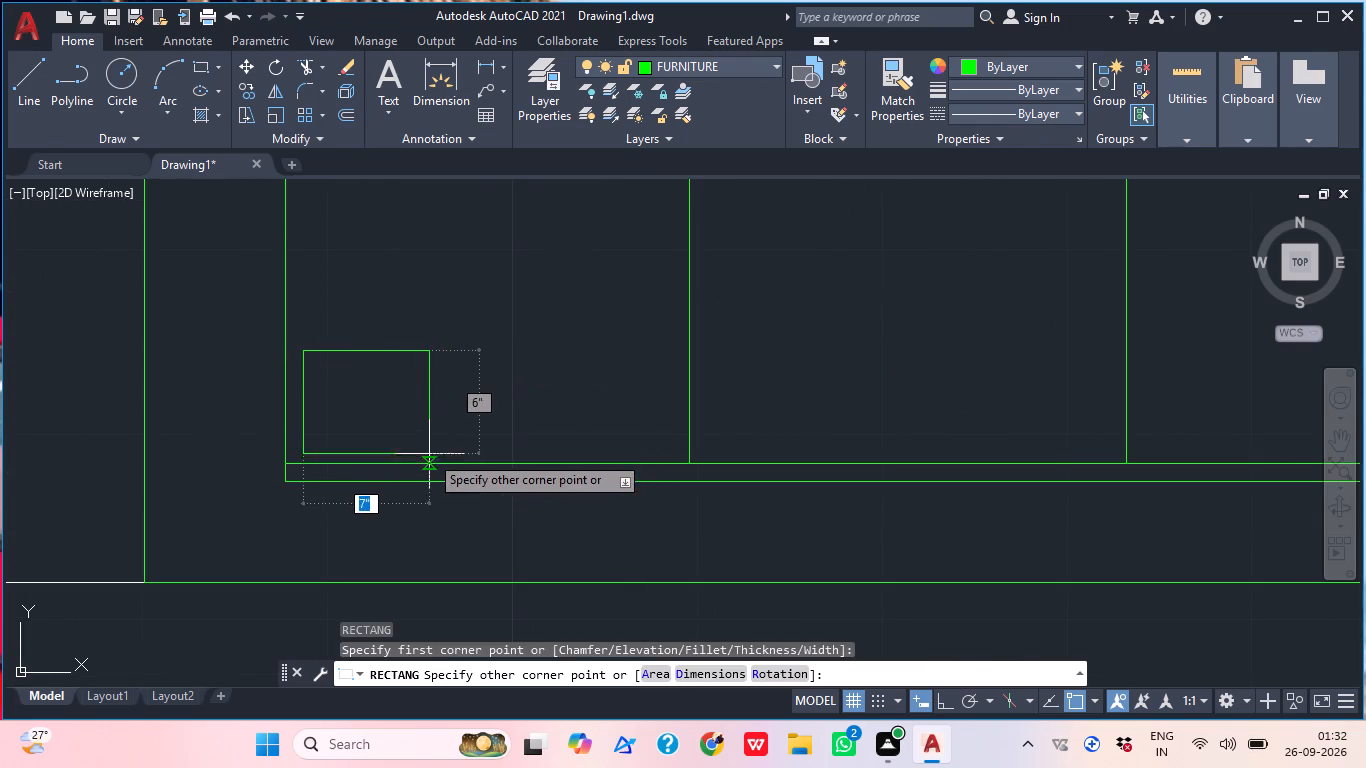
pyautogui.click(385, 439)
# Rotate the small cushion rectangle counterclockwise to a freehand tilt about a point inside it, with Ortho off.
pyautogui.click(419, 427)
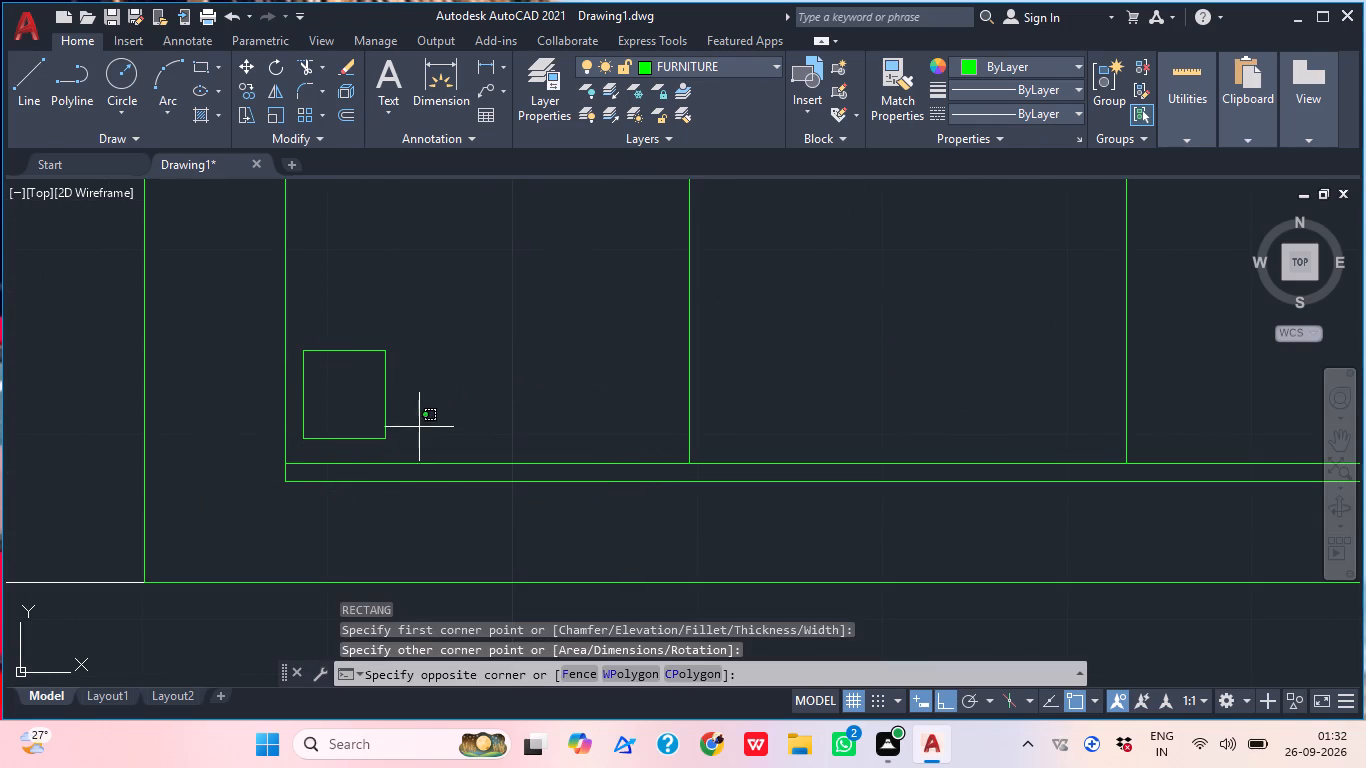
pyautogui.click(374, 410)
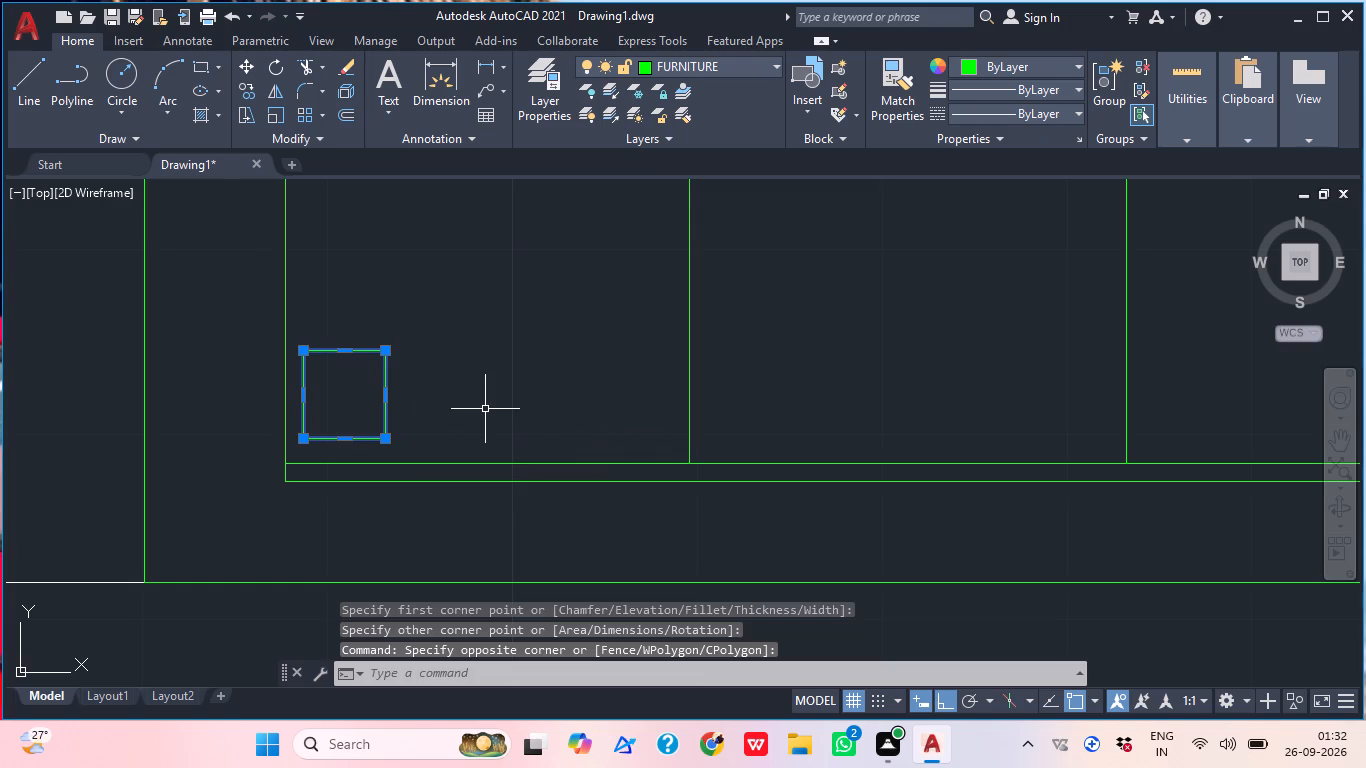
pyautogui.press('r')
pyautogui.press('o')
pyautogui.press('Return')
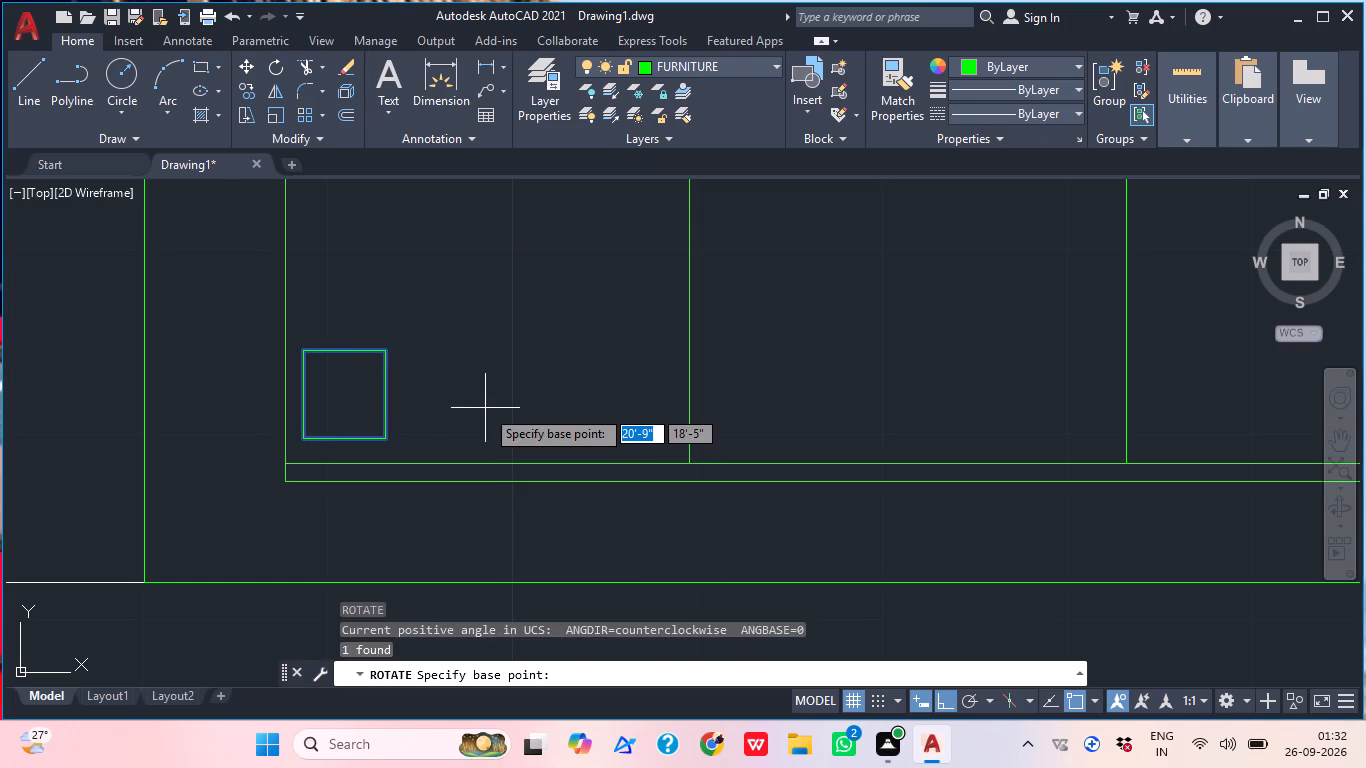
pyautogui.click(364, 396)
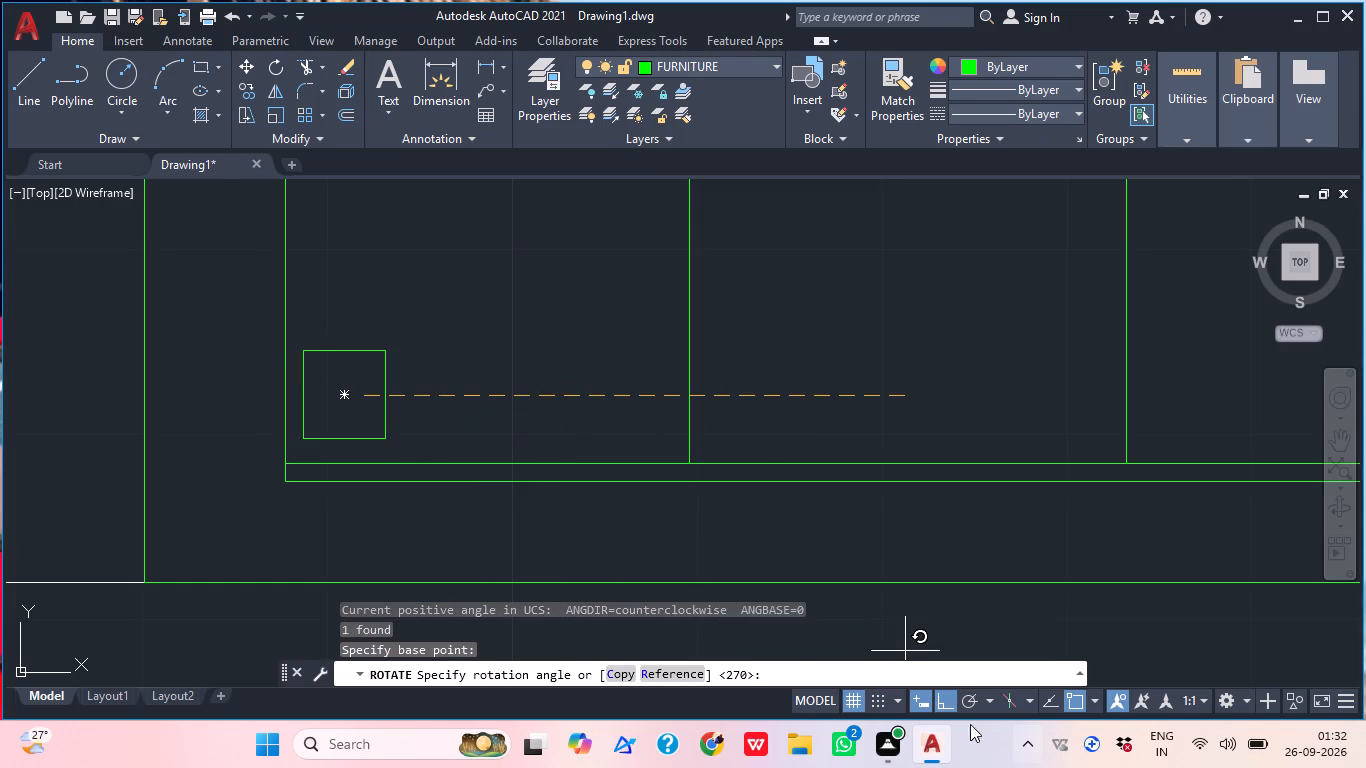
pyautogui.click(951, 696)
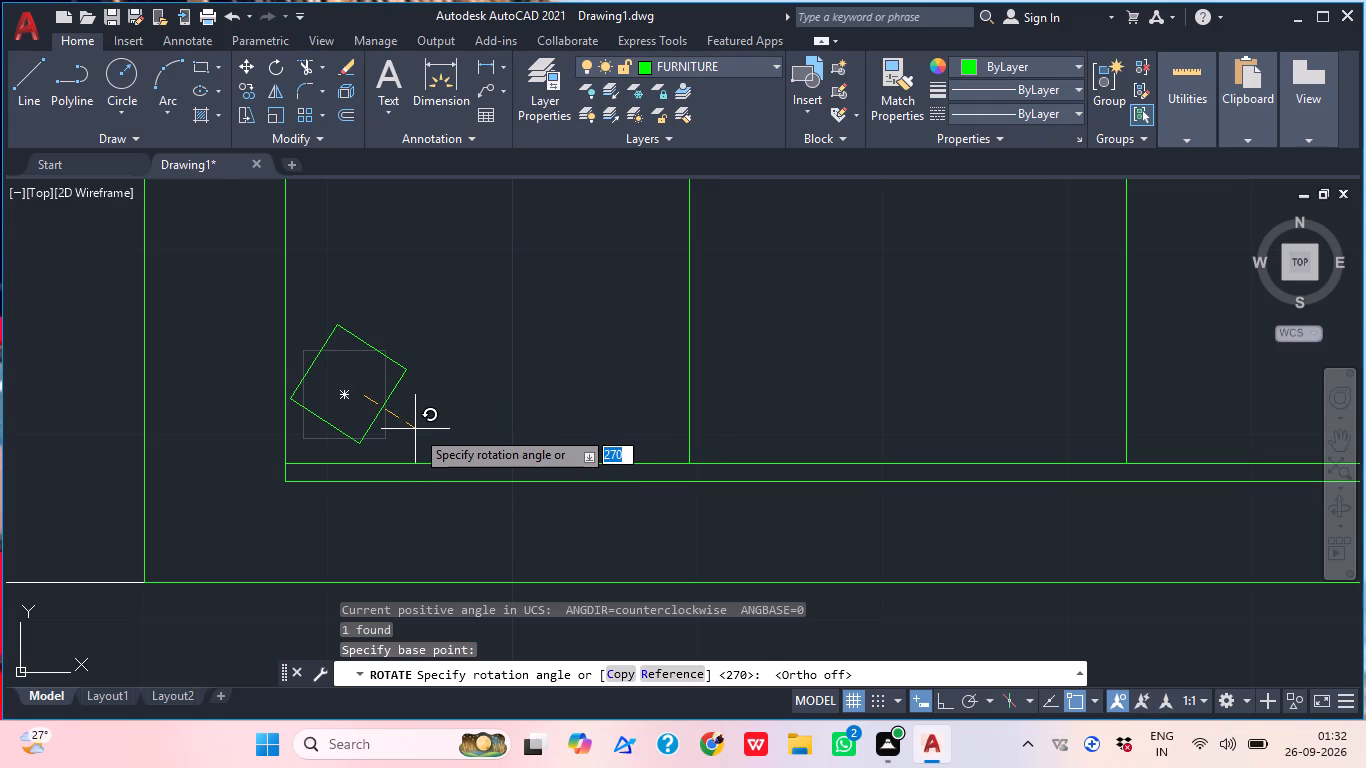
pyautogui.click(450, 354)
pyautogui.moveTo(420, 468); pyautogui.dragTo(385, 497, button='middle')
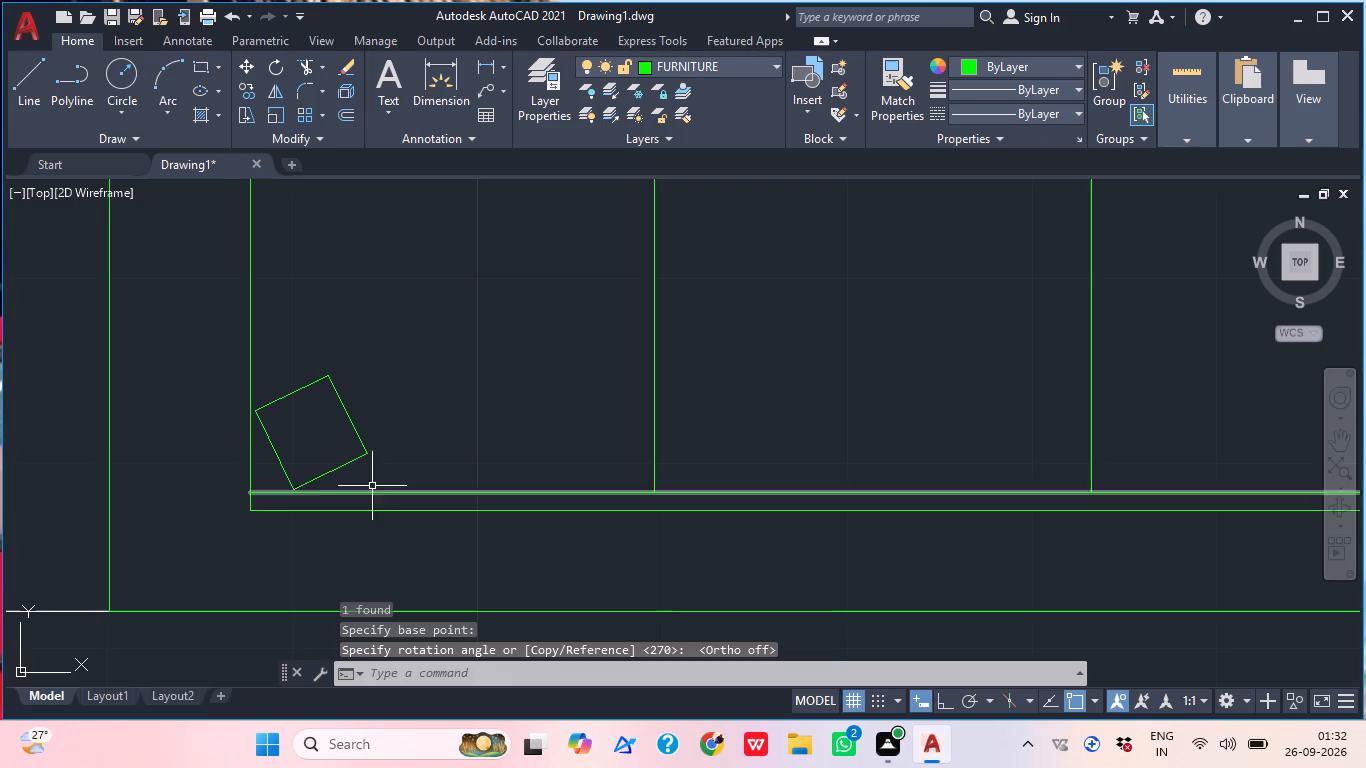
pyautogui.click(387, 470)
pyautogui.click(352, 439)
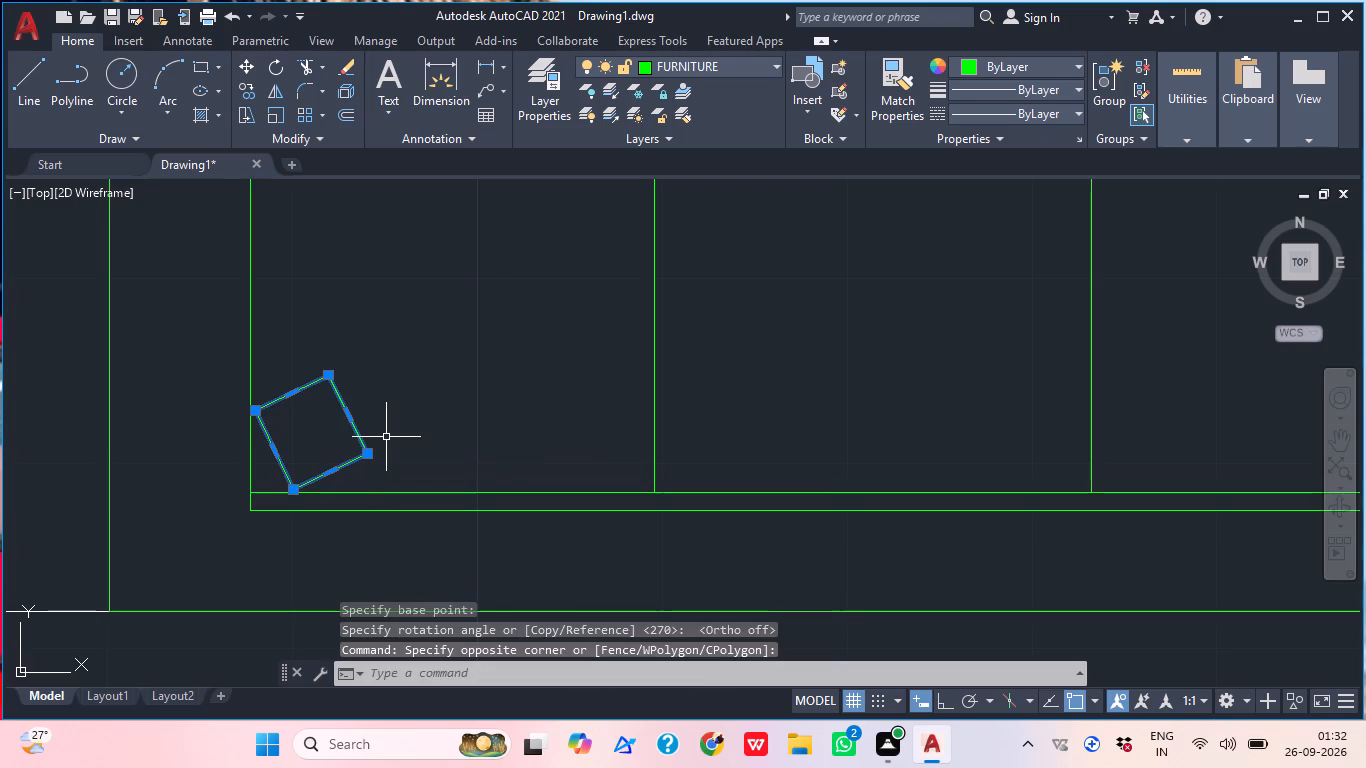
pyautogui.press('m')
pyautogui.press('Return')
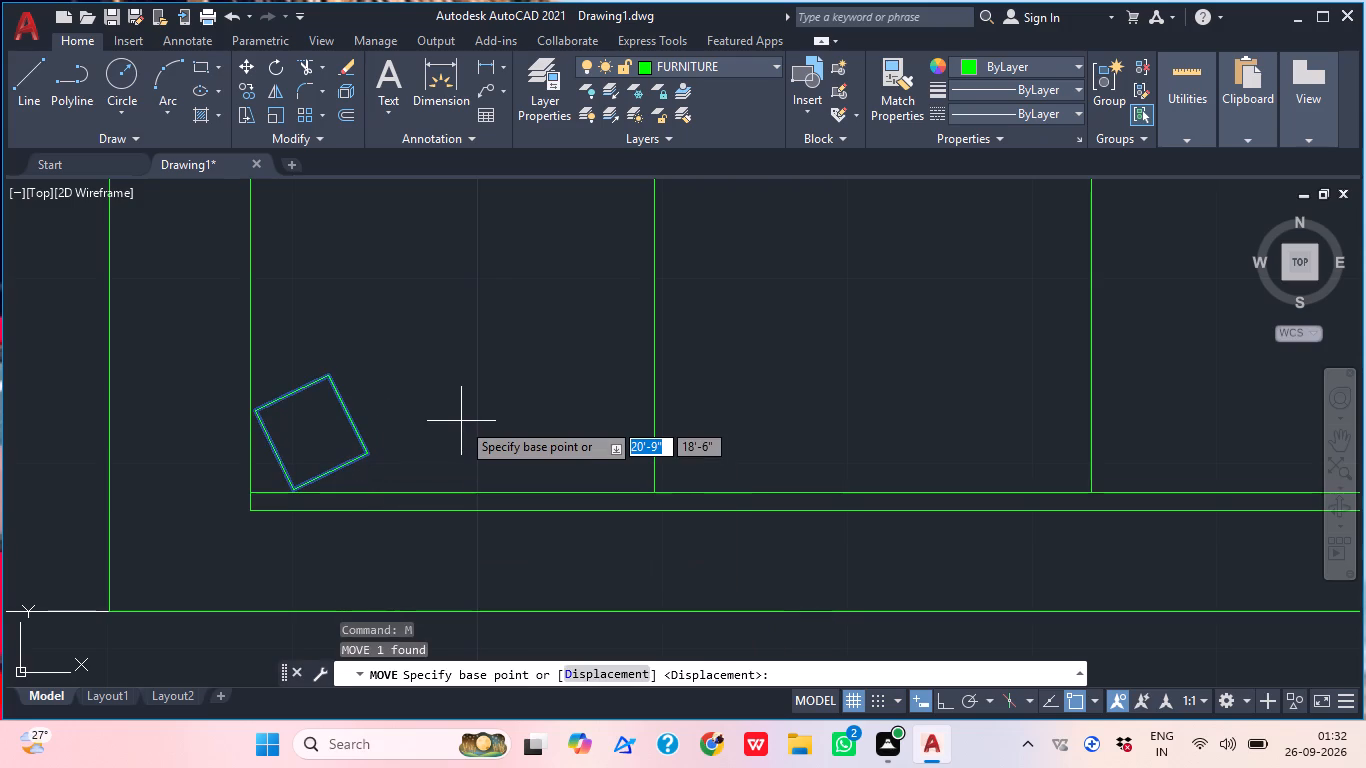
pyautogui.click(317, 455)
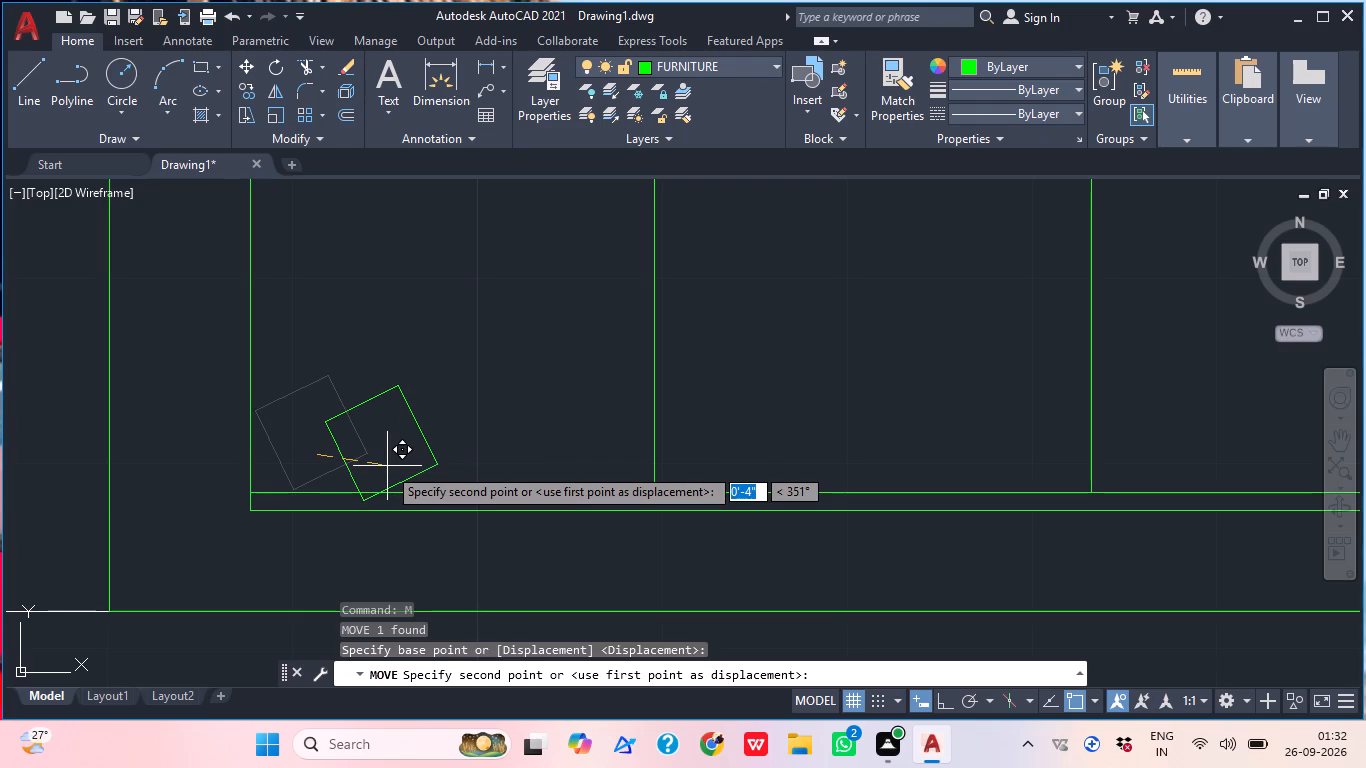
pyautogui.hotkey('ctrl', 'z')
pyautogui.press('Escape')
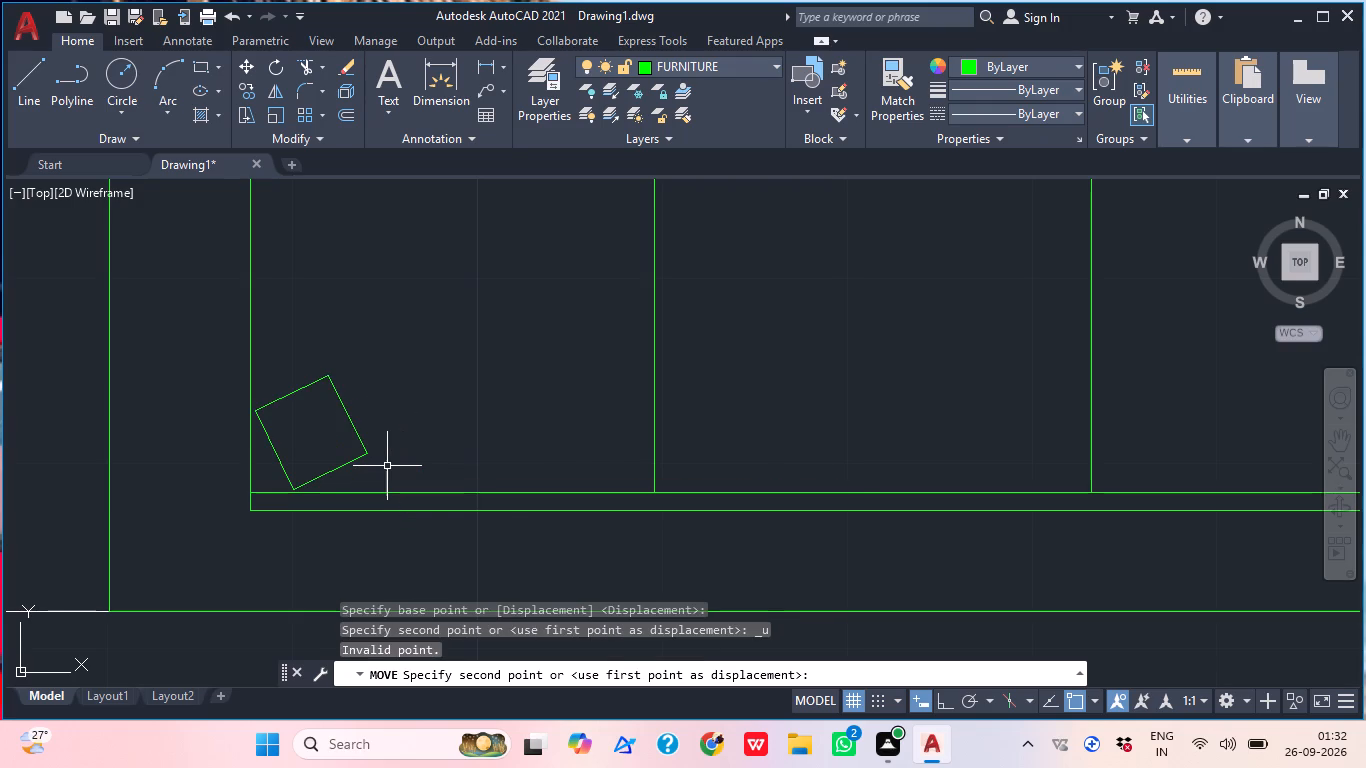
# Copy the tilted cushion a short distance east within the sofa's westernmost seat so the two cushions partly overlap.
pyautogui.click(387, 466)
pyautogui.click(353, 440)
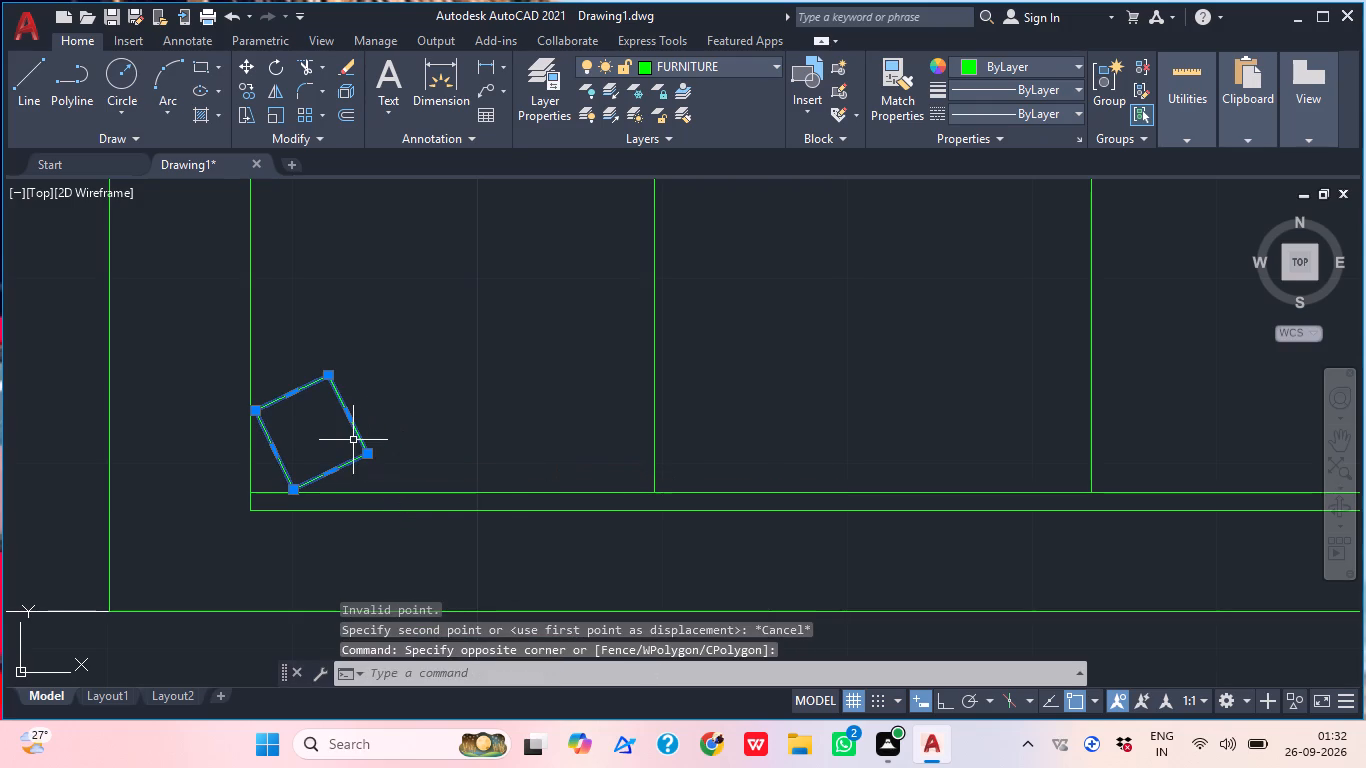
pyautogui.write('CO')
pyautogui.press('Return')
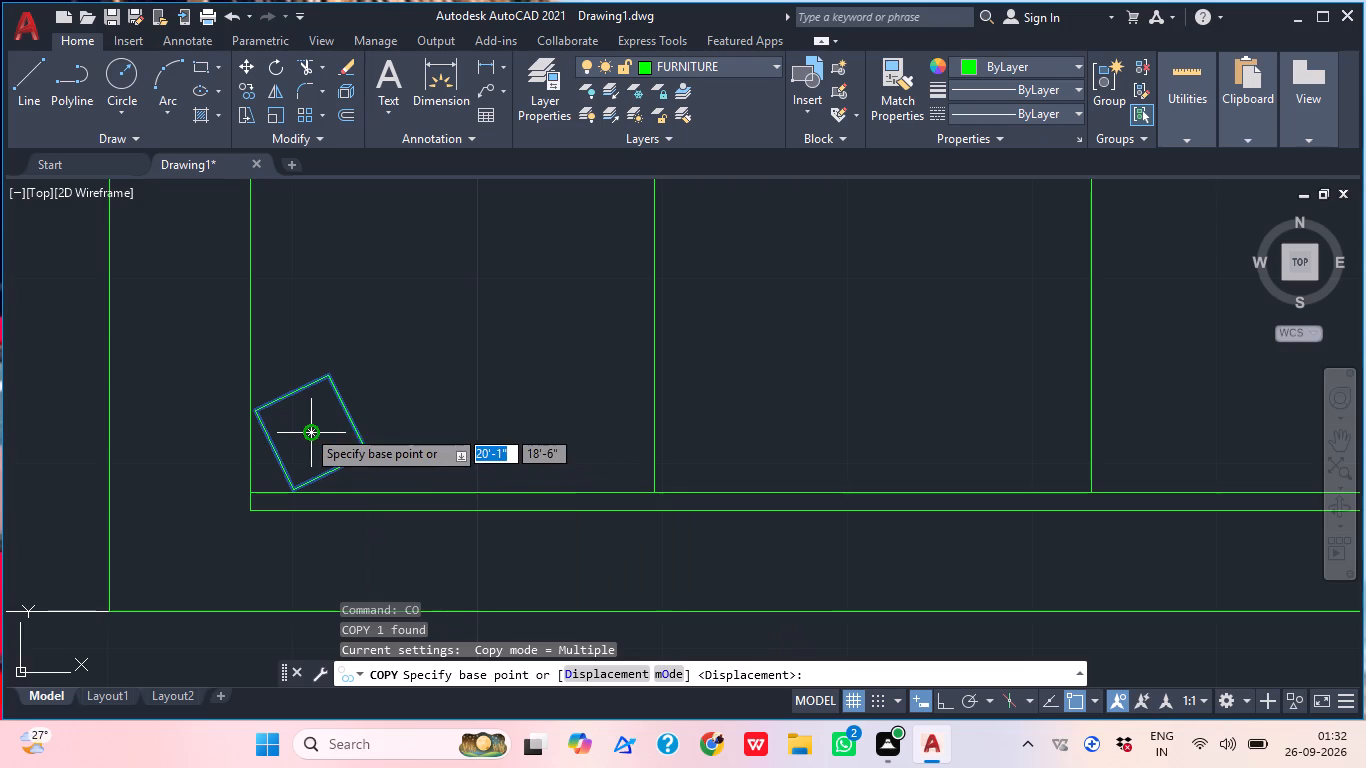
pyautogui.click(308, 428)
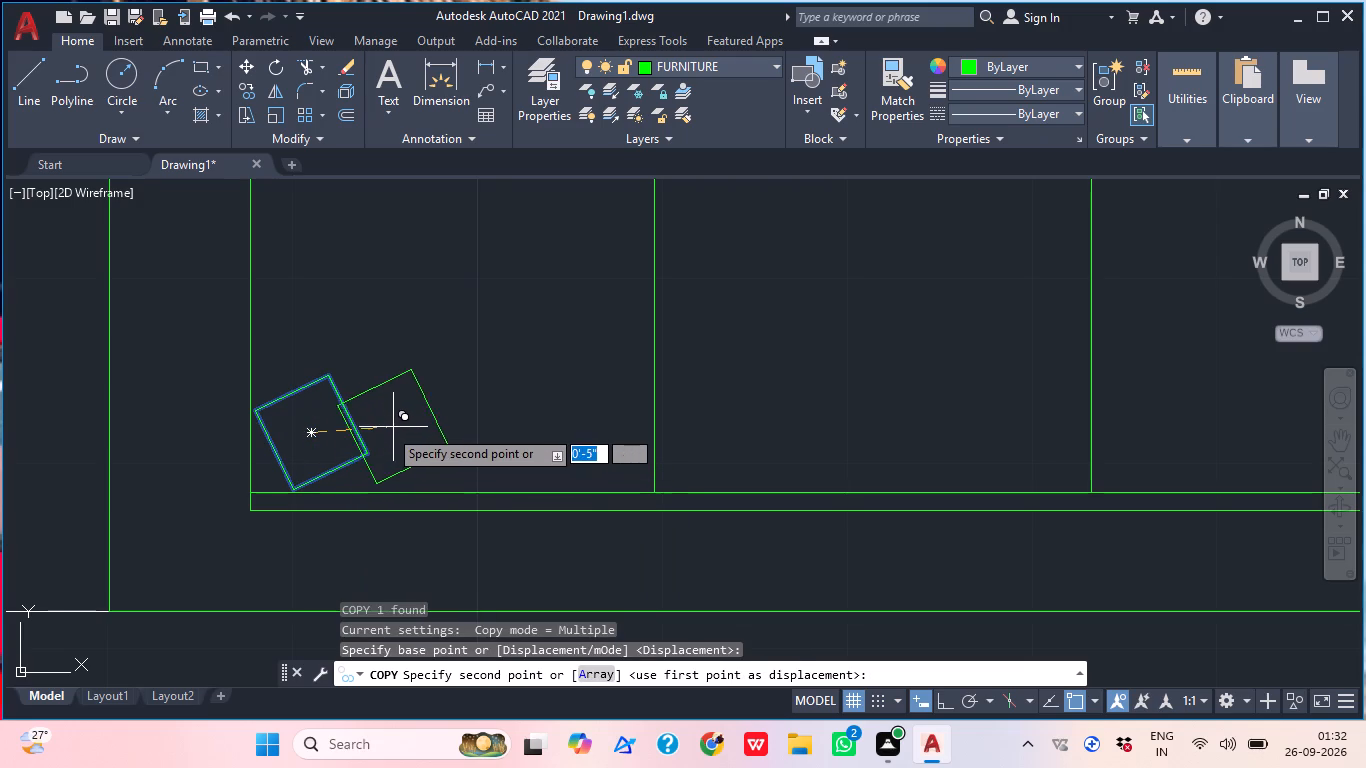
pyautogui.click(383, 431)
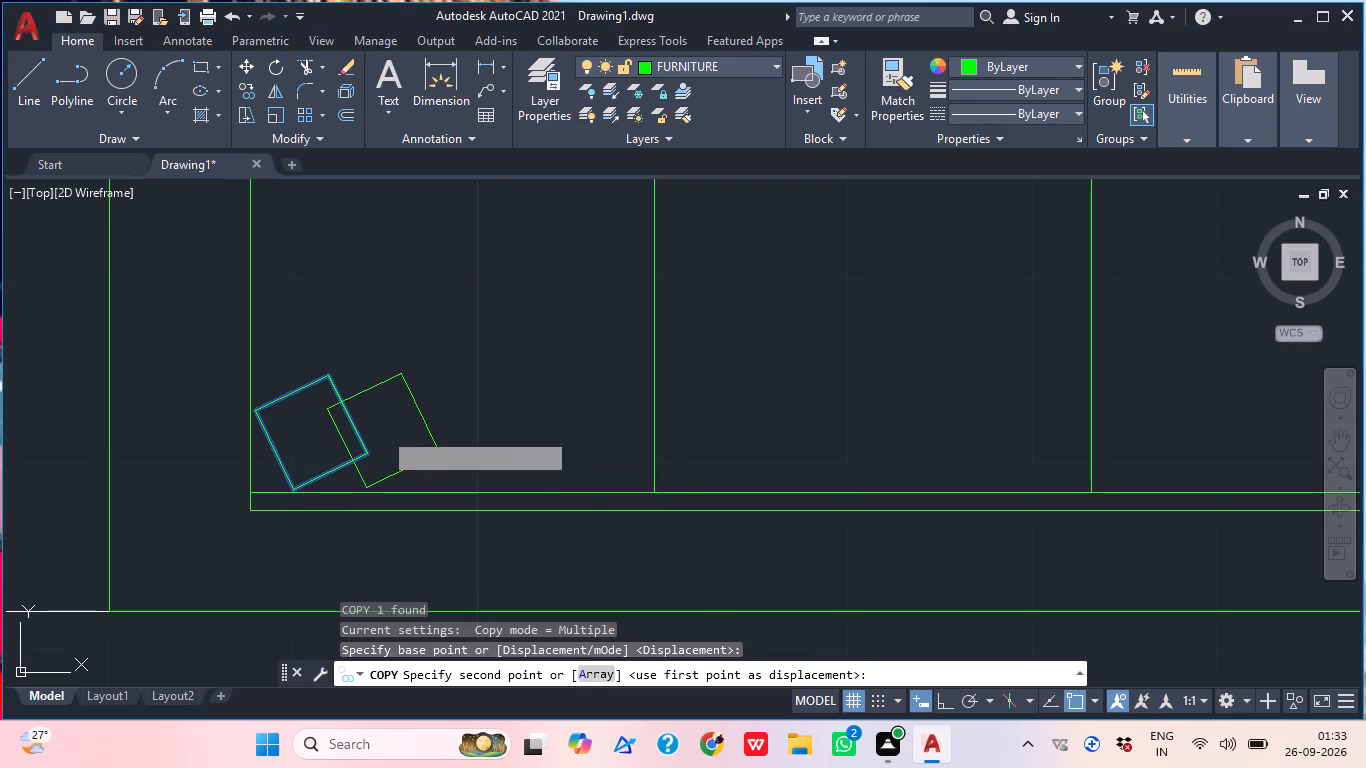
pyautogui.press('Escape')
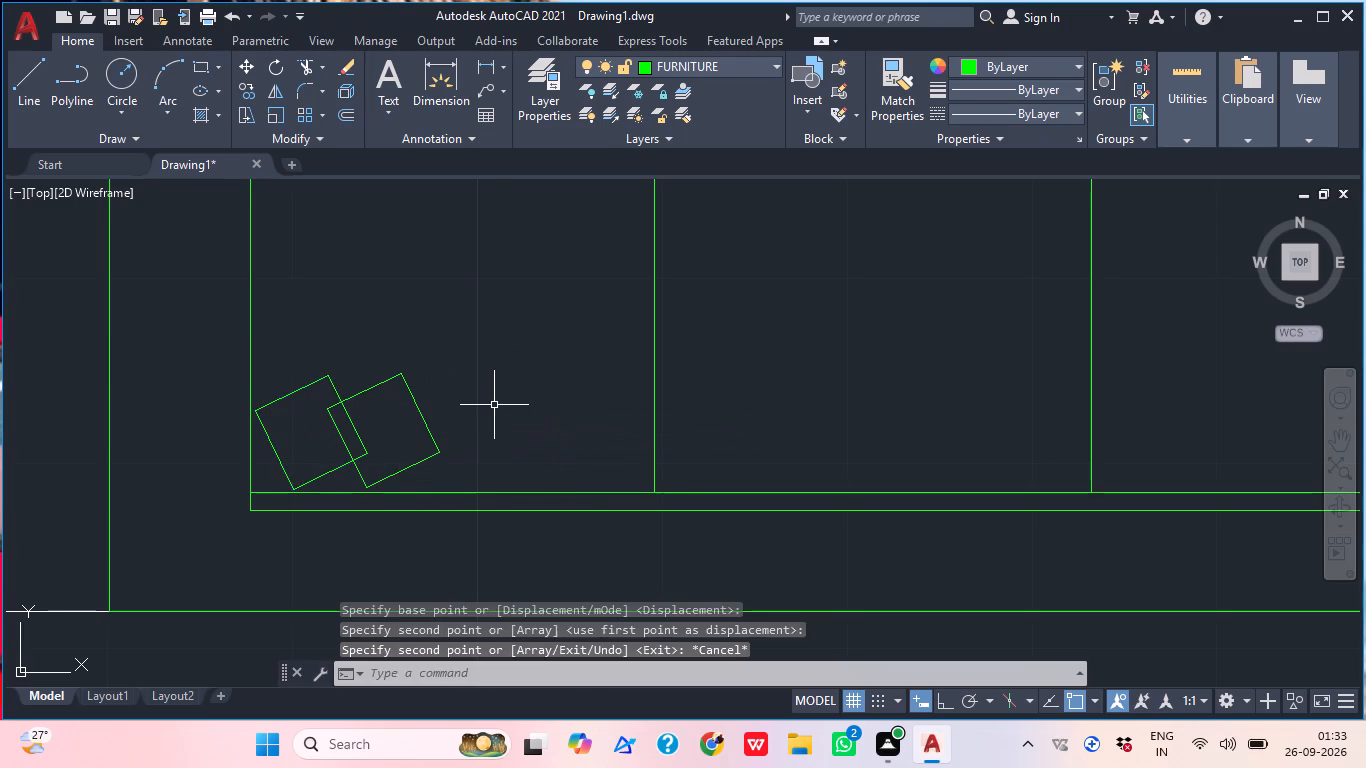
# Trim away the copied cushion's edges that lie inside the original tilted cushion.
pyautogui.write('TR')
pyautogui.press('Return')
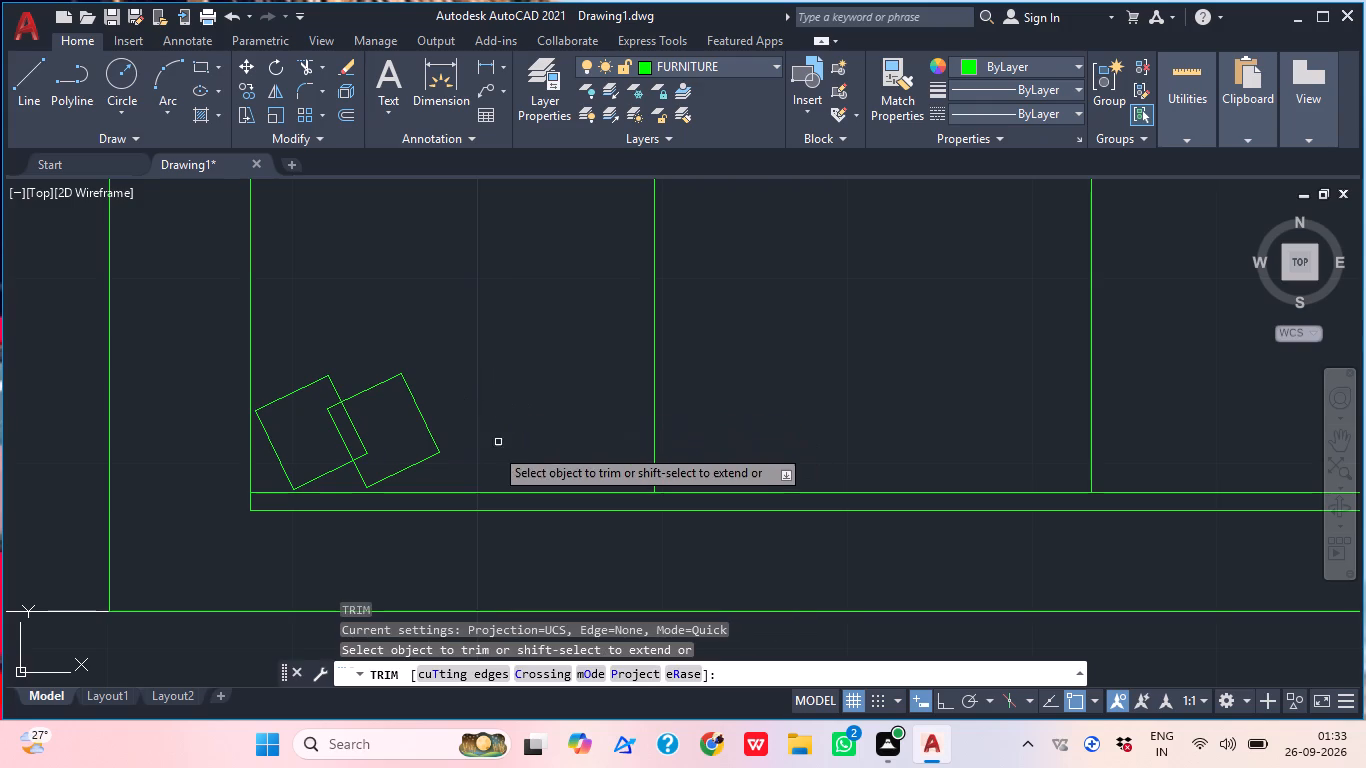
pyautogui.scroll(1, 353, 446)
pyautogui.click(353, 446)
pyautogui.click(328, 452)
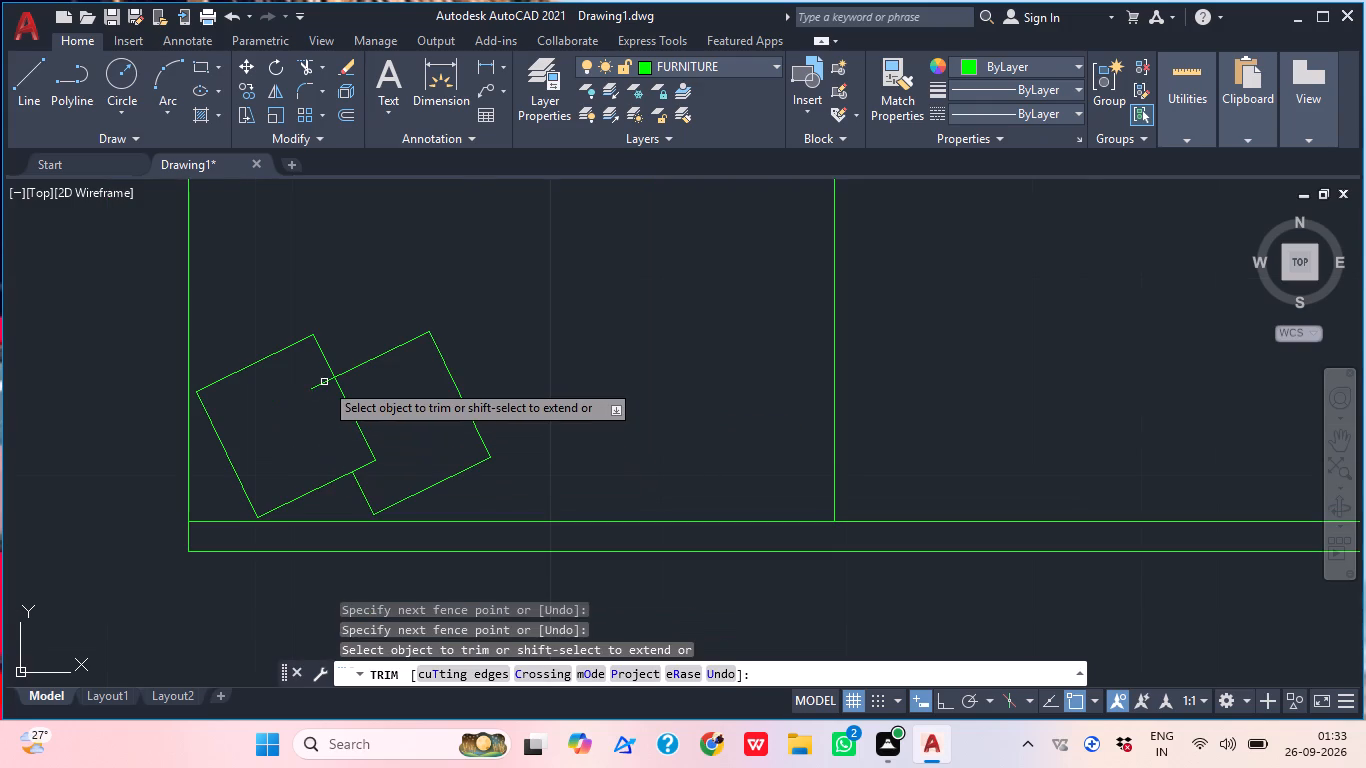
pyautogui.click(324, 382)
pyautogui.press('Escape')
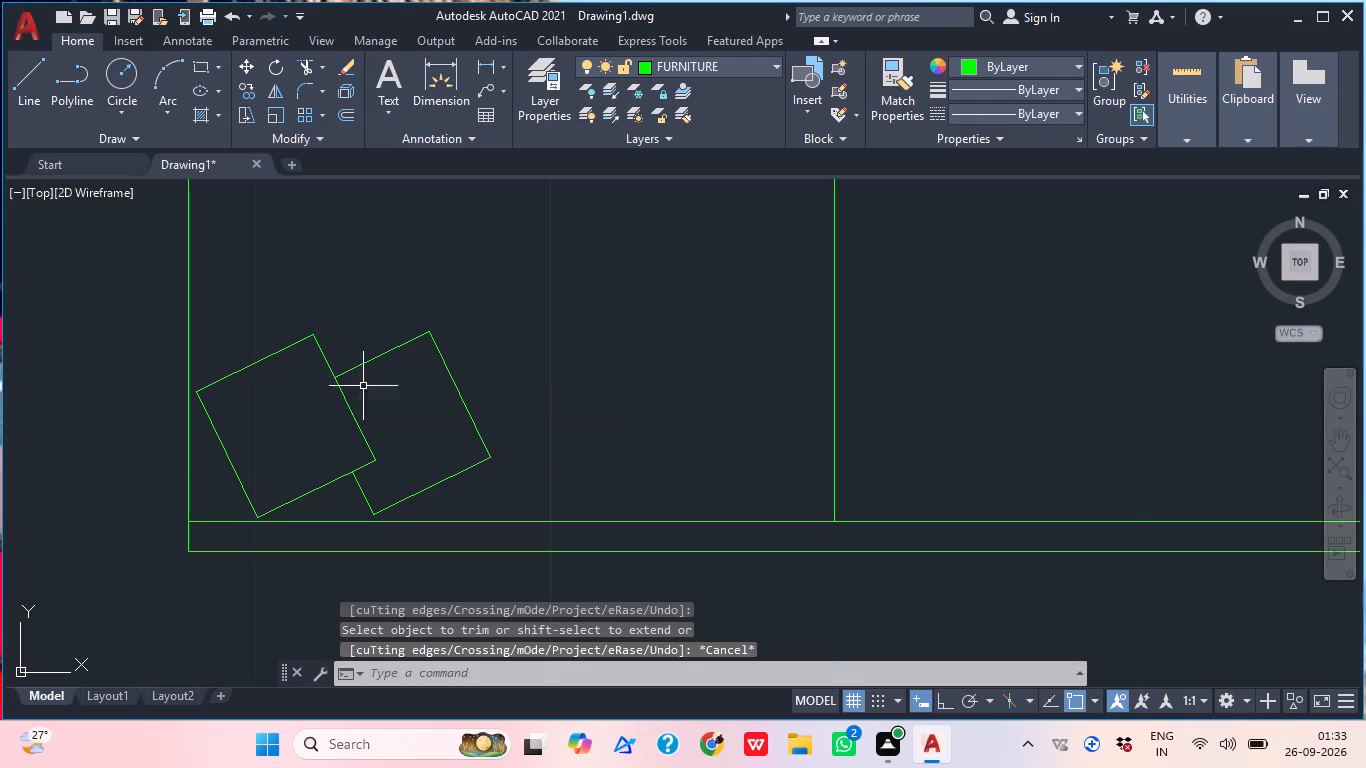
# Draw a cushion rectangle about 5" by 4" in the southwest corner of the sofa's easternmost seat.
pyautogui.scroll(-1, 414, 389)
pyautogui.moveTo(411, 391); pyautogui.dragTo(372, 385, button='middle')
pyautogui.scroll(-1, 372, 385)
pyautogui.moveTo(488, 381); pyautogui.dragTo(396, 430, button='middle')
pyautogui.scroll(-1, 396, 430)
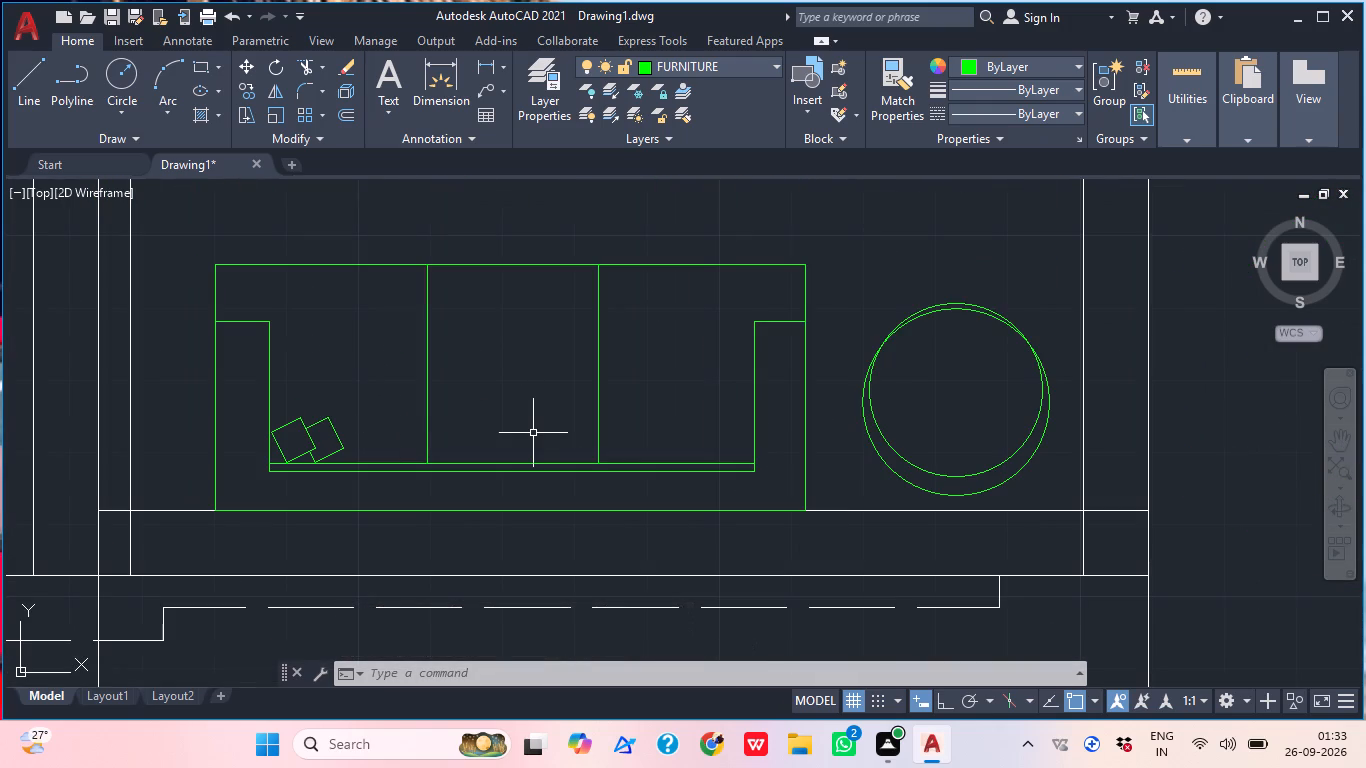
pyautogui.press('e')
pyautogui.press('BackSpace')
pyautogui.write('REC')
pyautogui.press('Return')
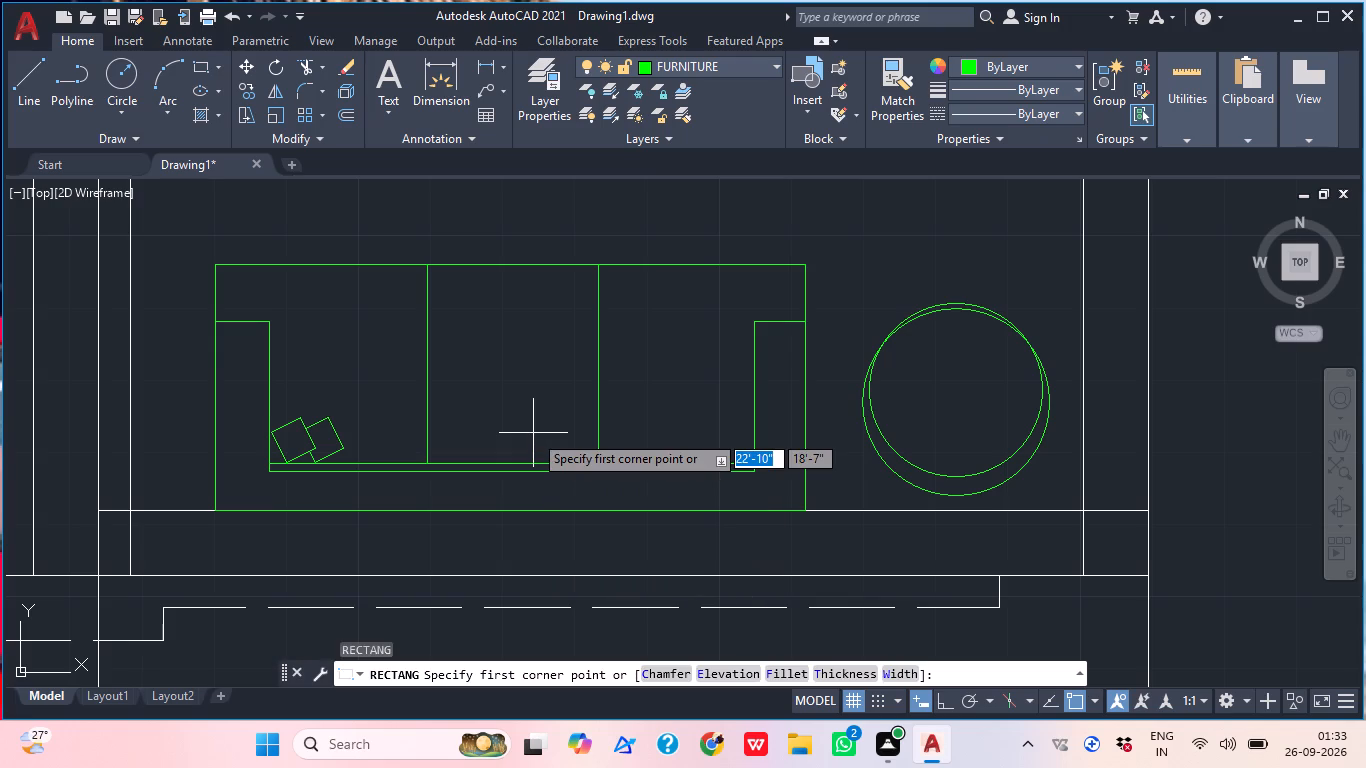
pyautogui.moveTo(708, 466); pyautogui.dragTo(602, 413, button='middle')
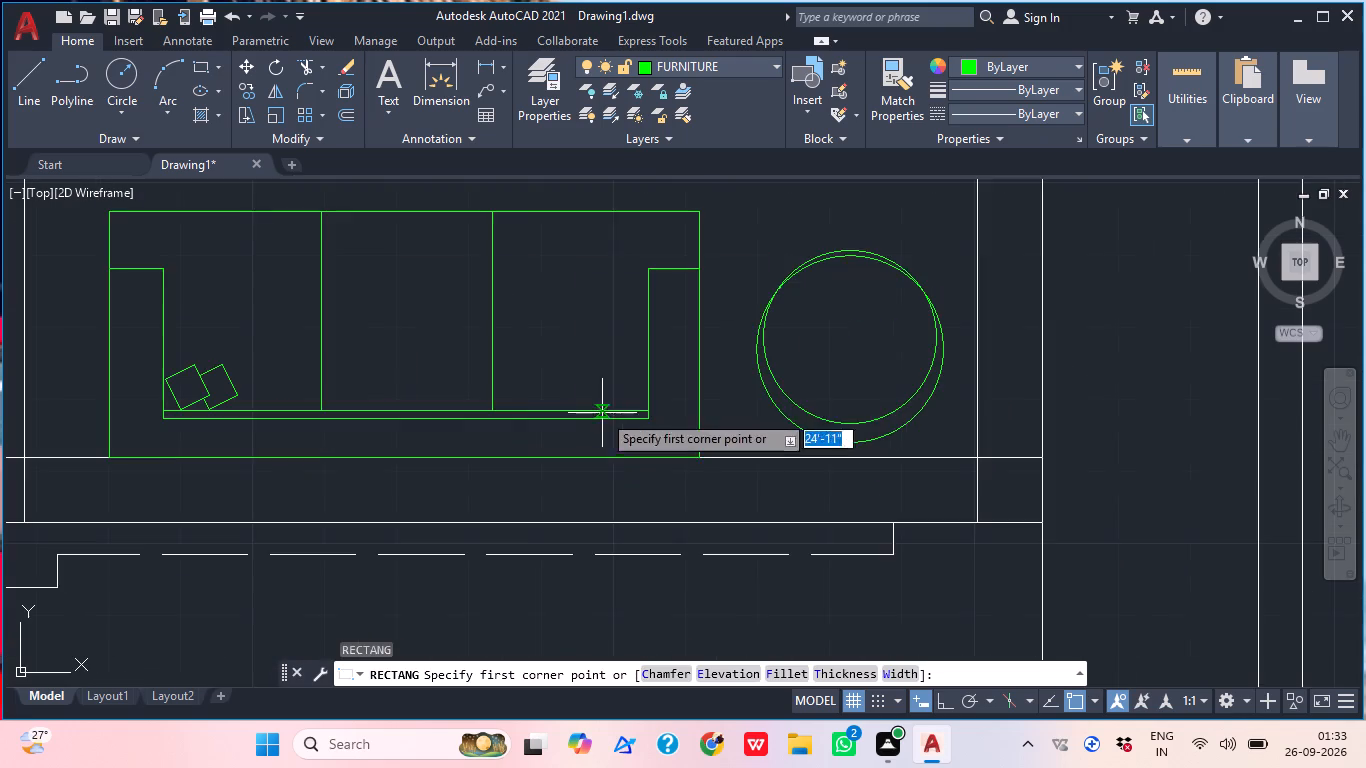
pyautogui.scroll(2, 522, 440)
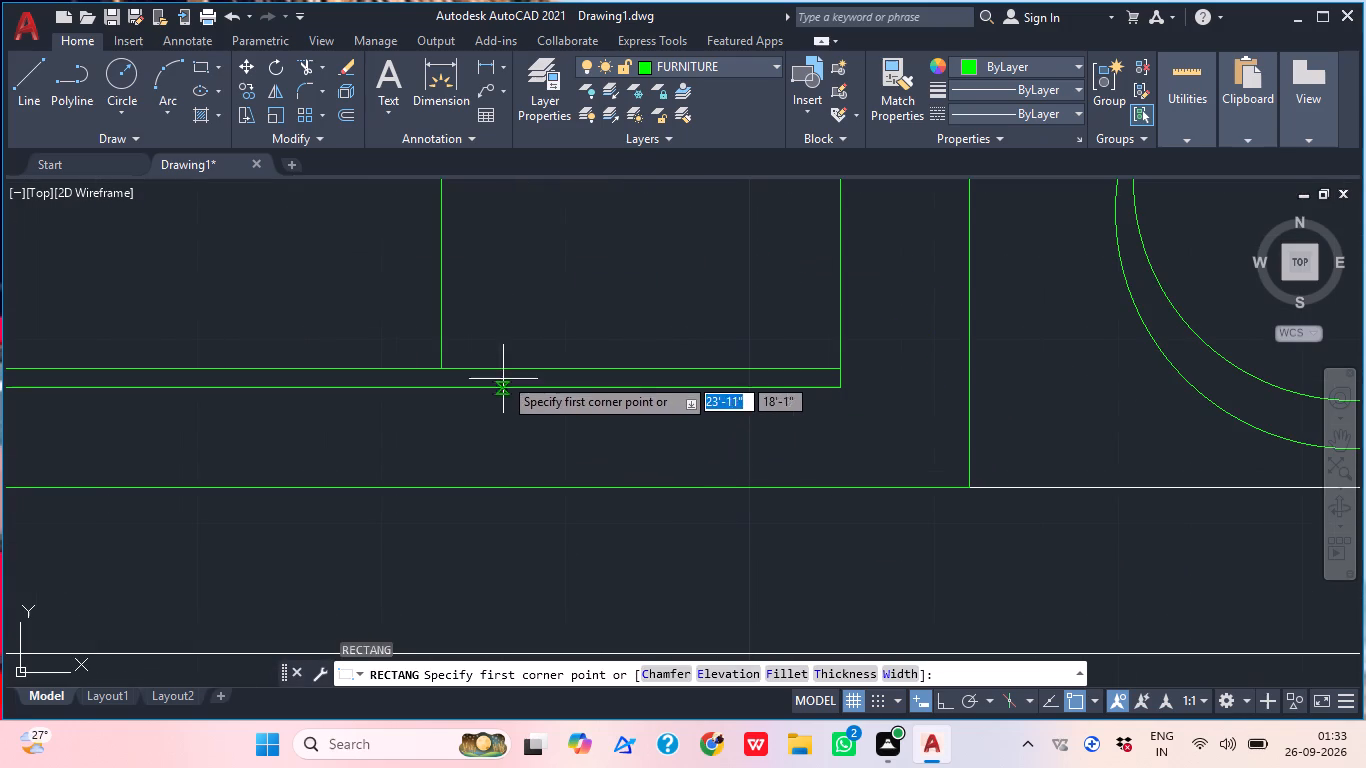
pyautogui.click(465, 264)
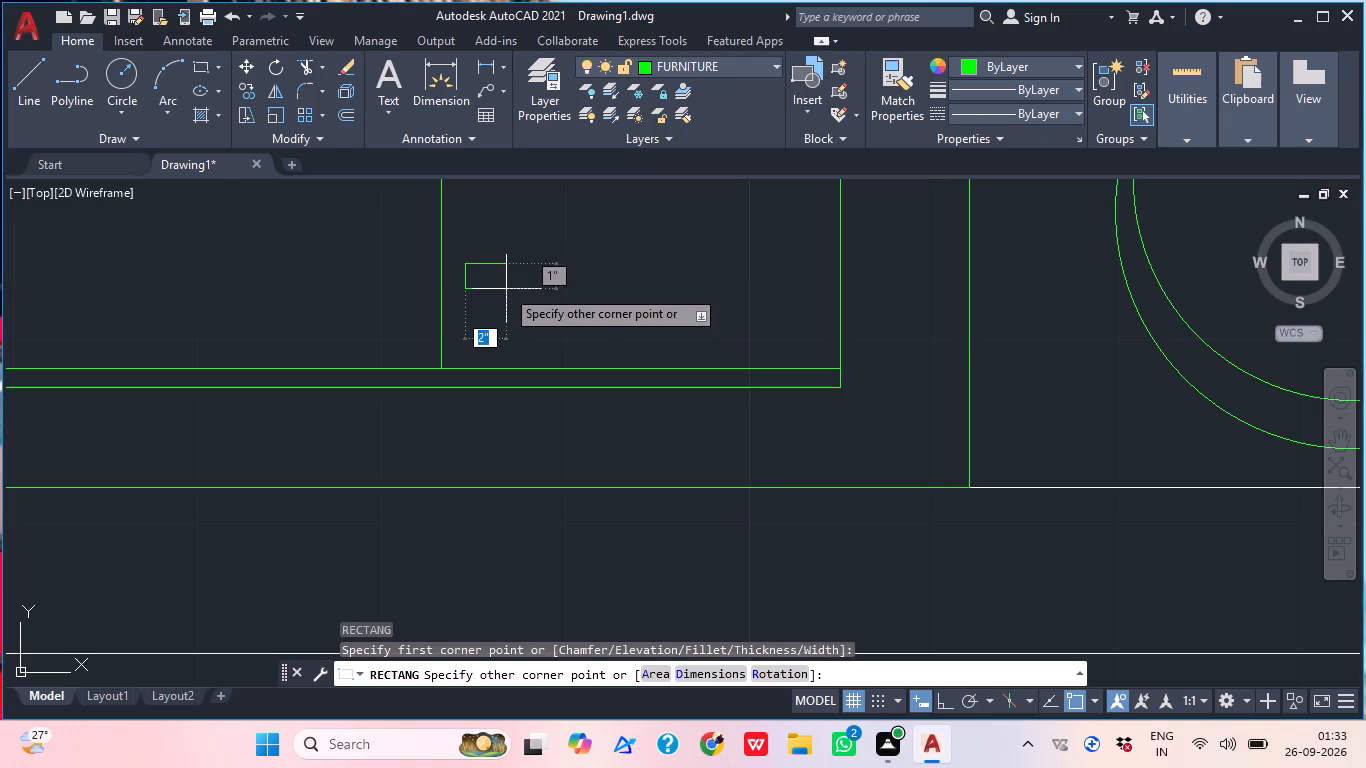
pyautogui.click(554, 346)
# Rotate the new cushion rectangle to a freehand diamond-like tilt about a point inside it.
pyautogui.click(629, 319)
pyautogui.moveTo(536, 311); pyautogui.dragTo(547, 318)
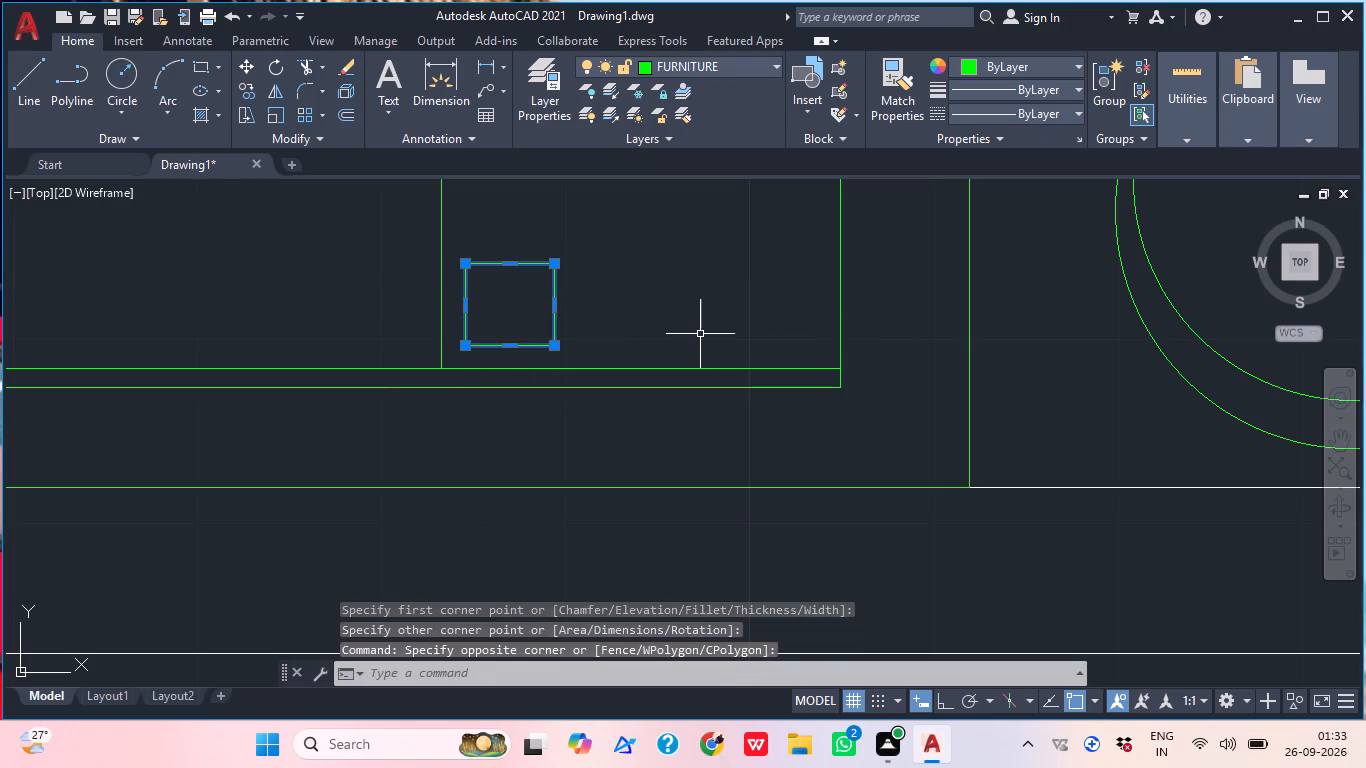
pyautogui.write('RO')
pyautogui.press('Return')
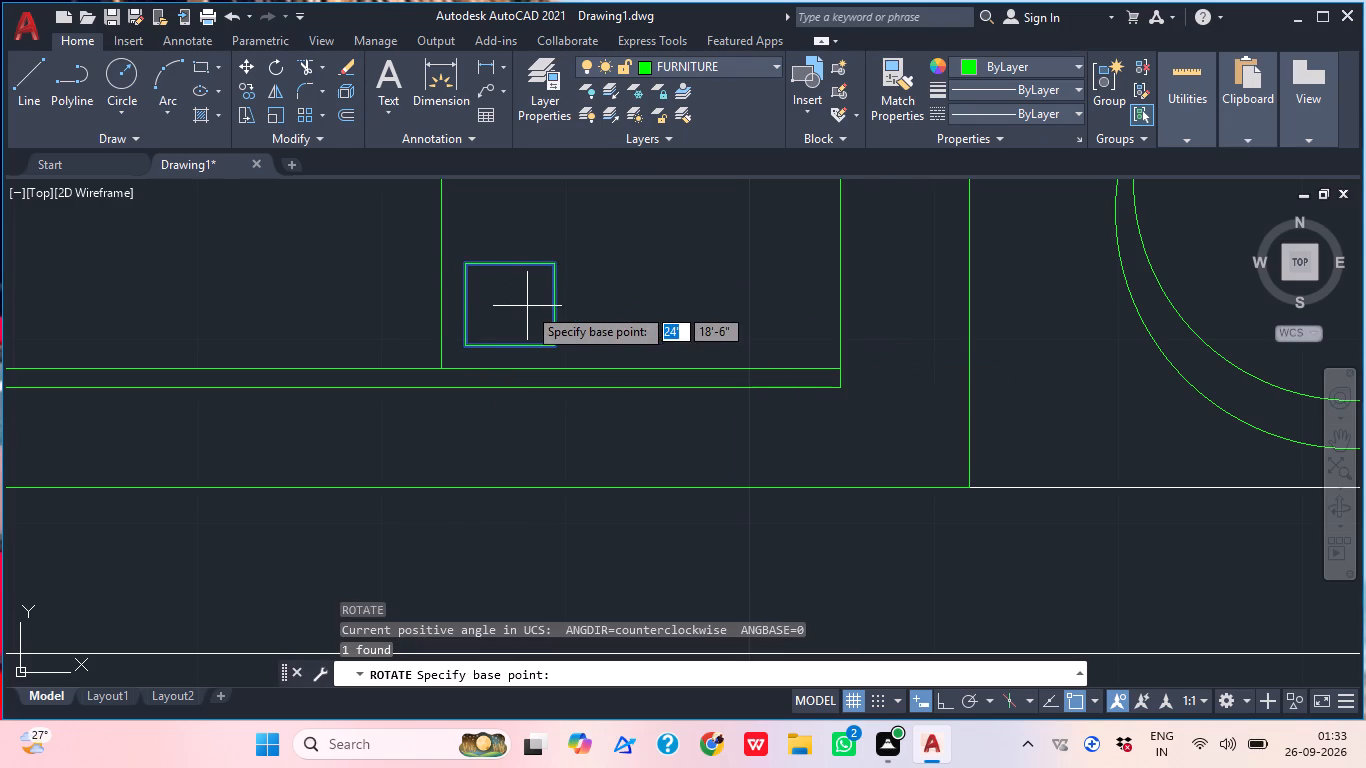
pyautogui.click(525, 306)
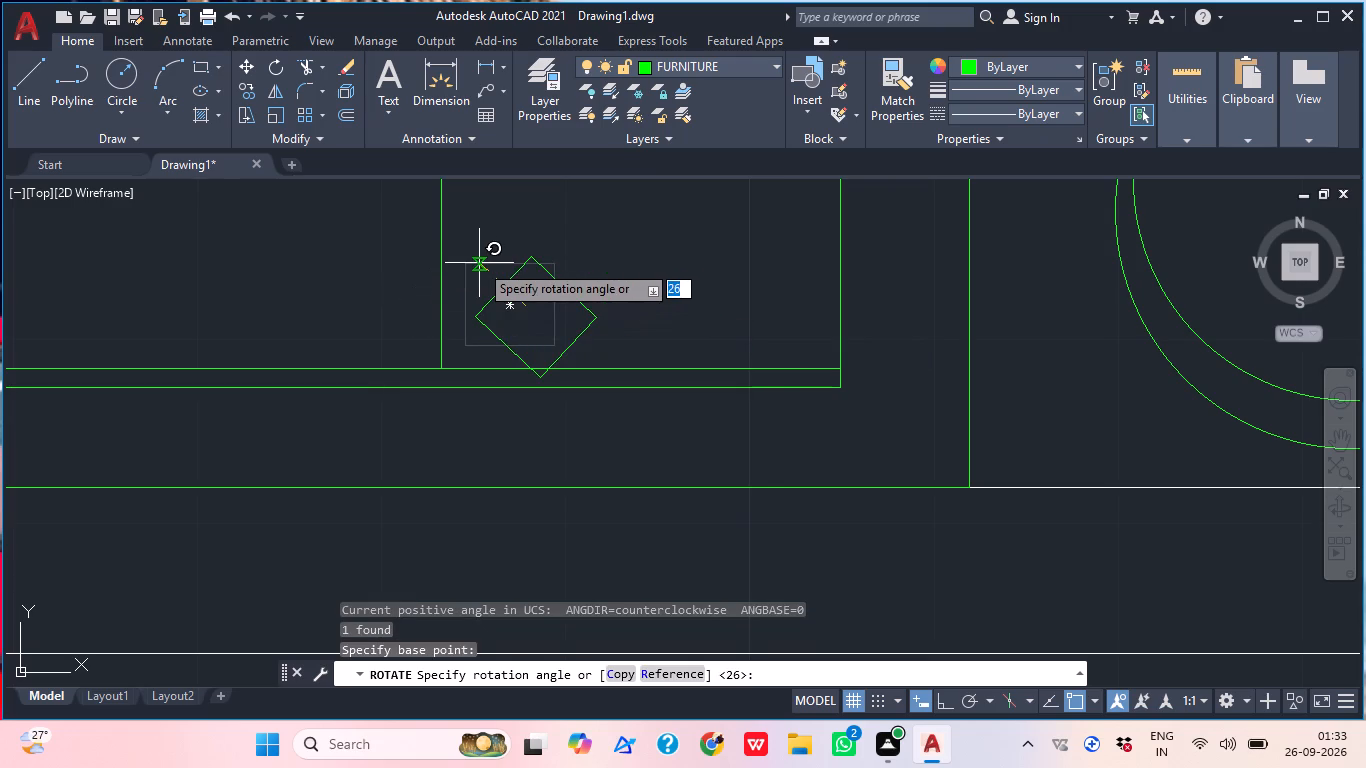
pyautogui.click(479, 263)
# Move the diamond-tilted cushion west so it straddles the divider between the sofa's middle and easternmost seats.
pyautogui.click(632, 325)
pyautogui.click(564, 316)
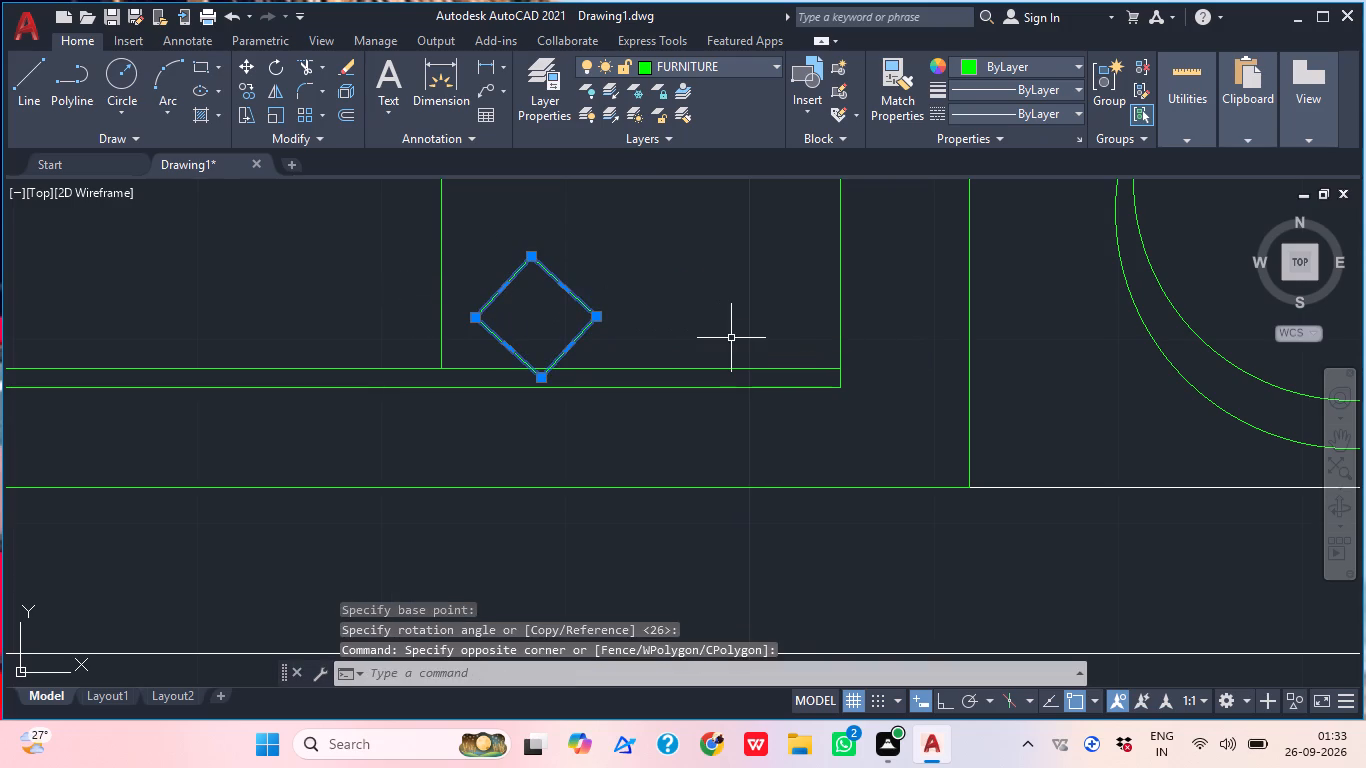
pyautogui.press('m')
pyautogui.press('Return')
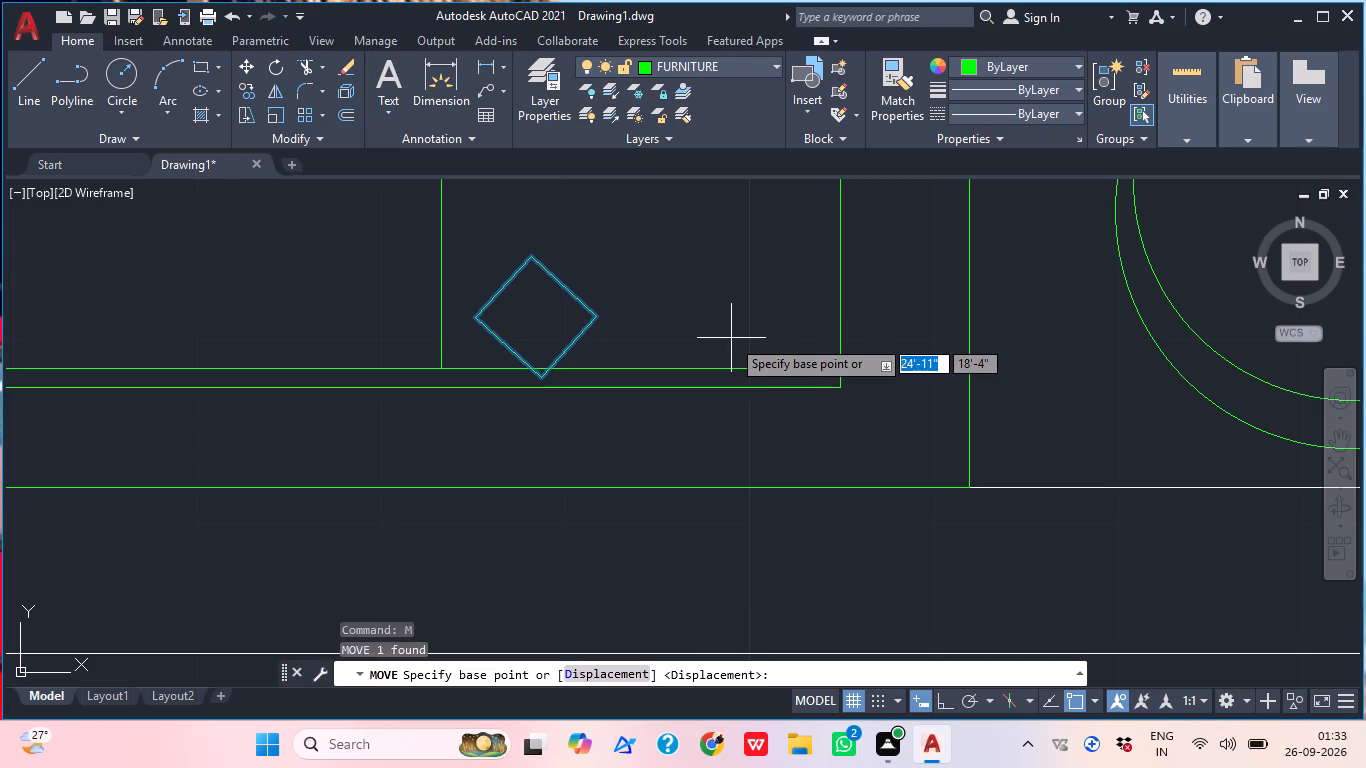
pyautogui.click(541, 308)
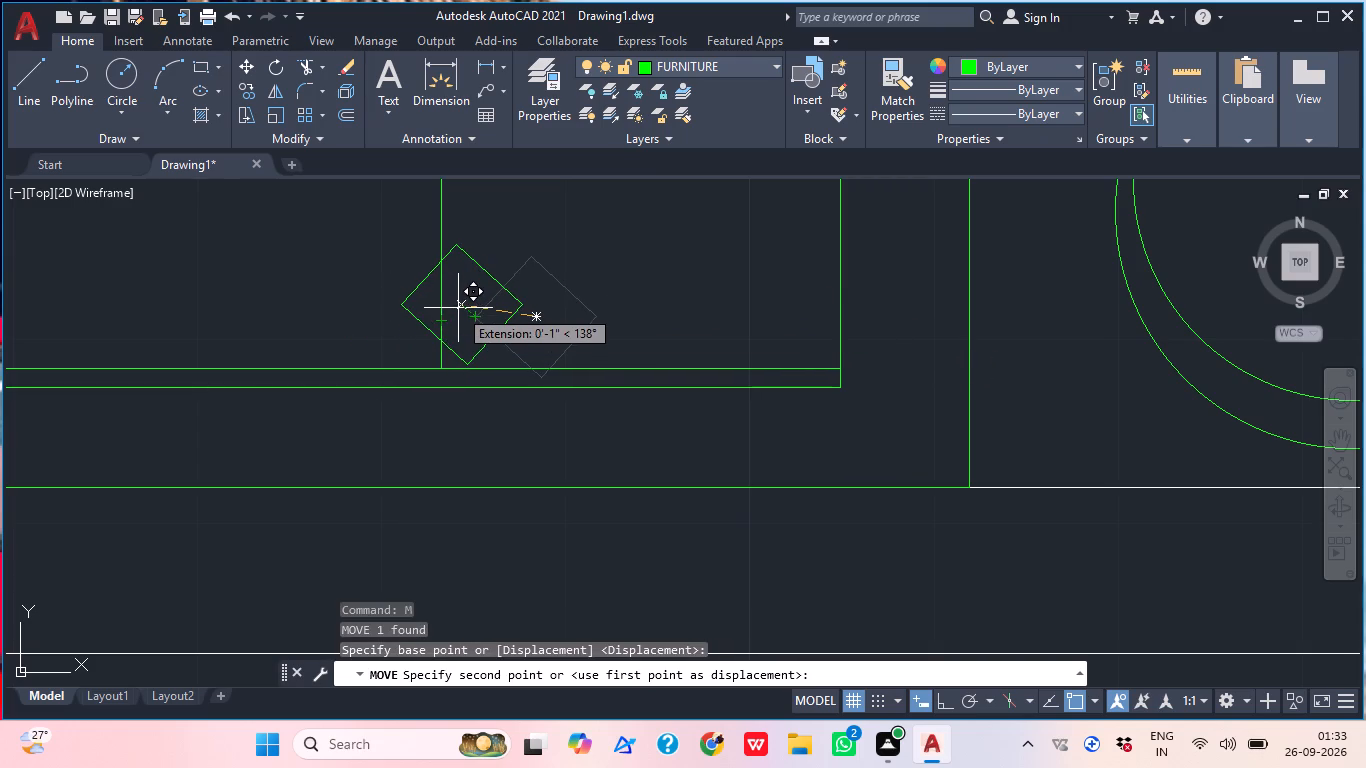
pyautogui.click(458, 308)
# Trim the seat divider line where it passes through the diamond-tilted cushion.
pyautogui.scroll(-1, 514, 289)
pyautogui.middleClick(511, 303)
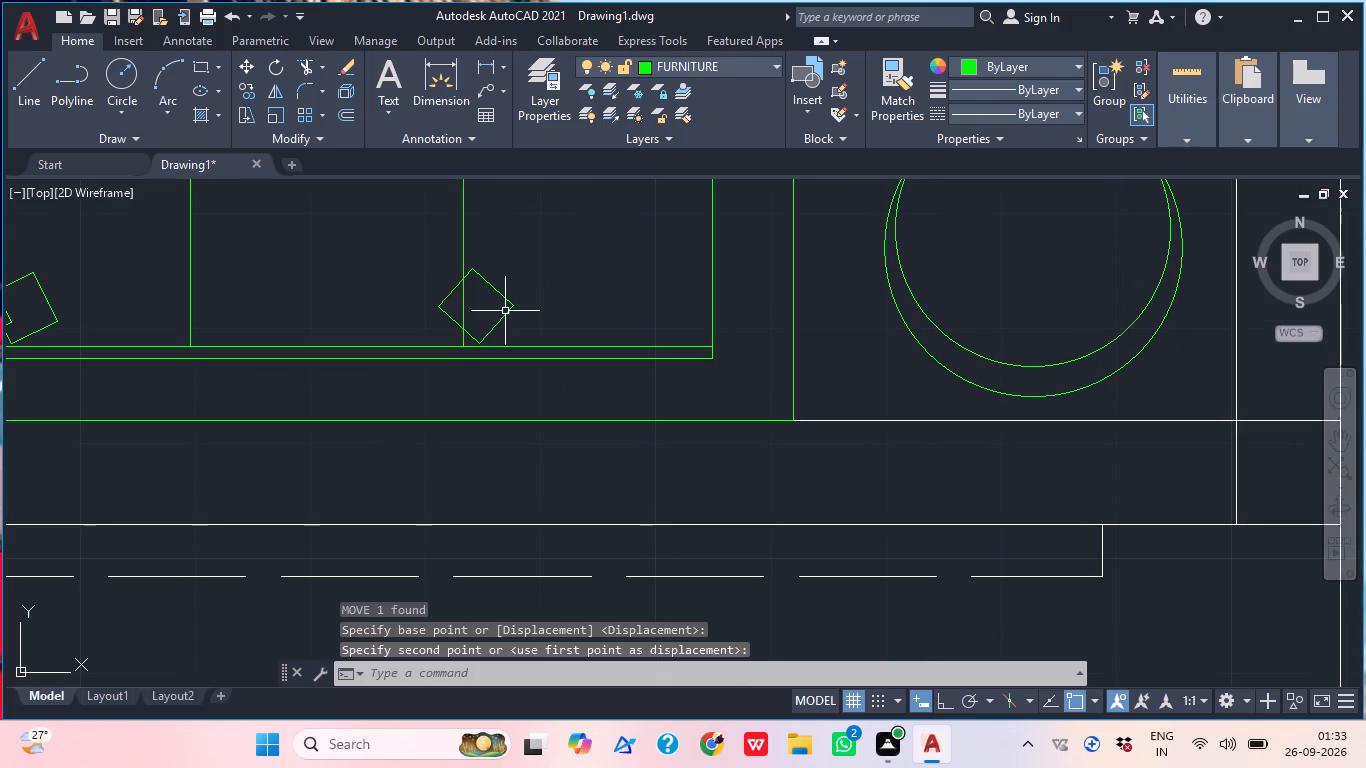
pyautogui.write('TR')
pyautogui.press('Return')
pyautogui.scroll(2, 480, 311)
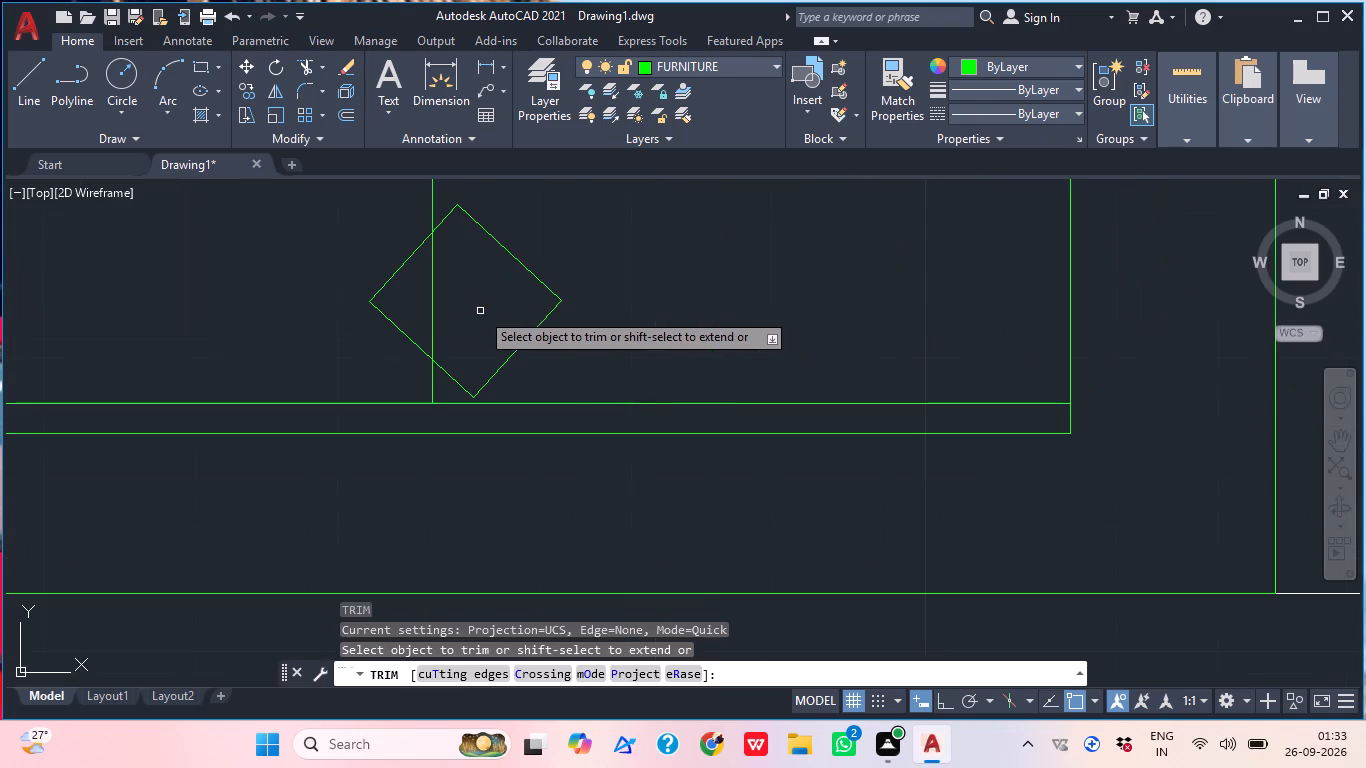
pyautogui.click(471, 313)
pyautogui.click(423, 317)
pyautogui.scroll(-1, 506, 270)
pyautogui.moveTo(508, 278); pyautogui.dragTo(526, 332, button='middle')
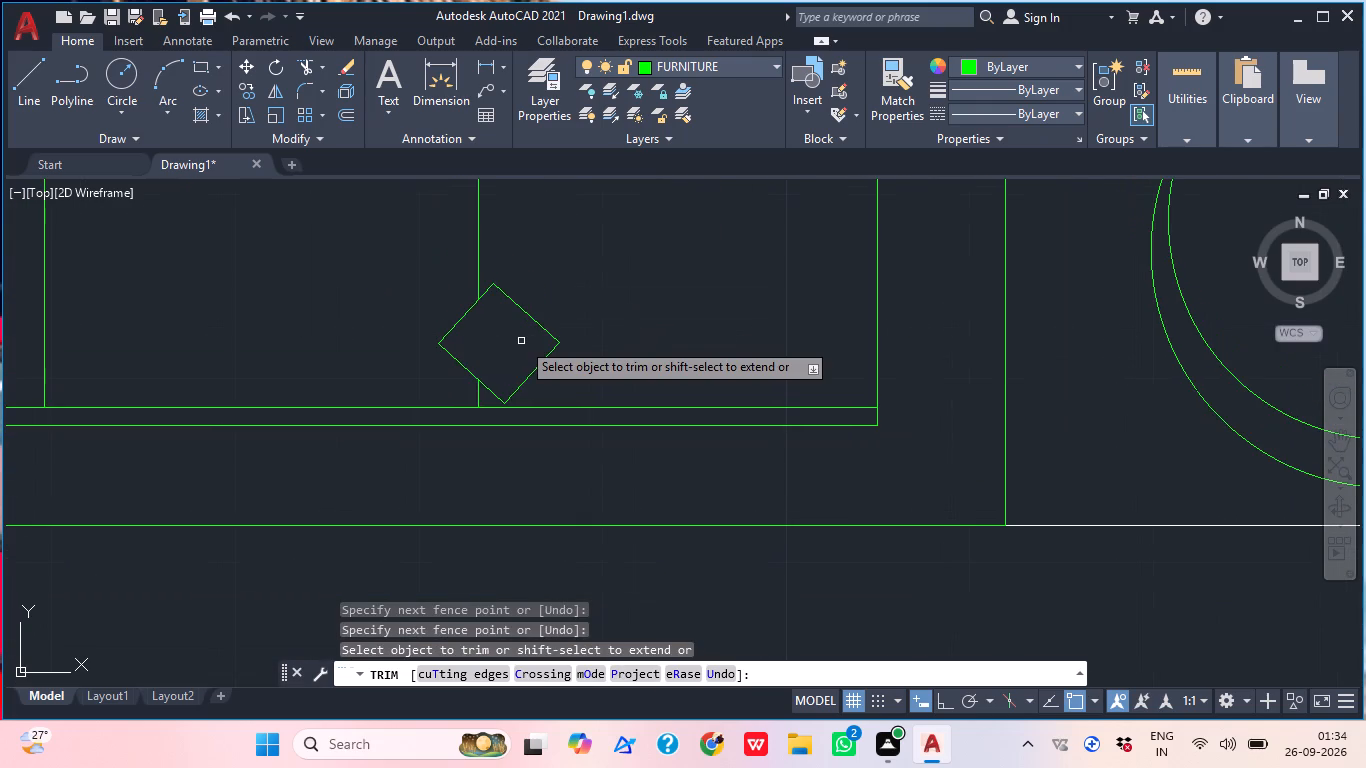
pyautogui.press('Escape')
# Review the furnished plan around the sofa, the parked car, the dining area, the bedroom and the staircase.
pyautogui.scroll(-3, 525, 331)
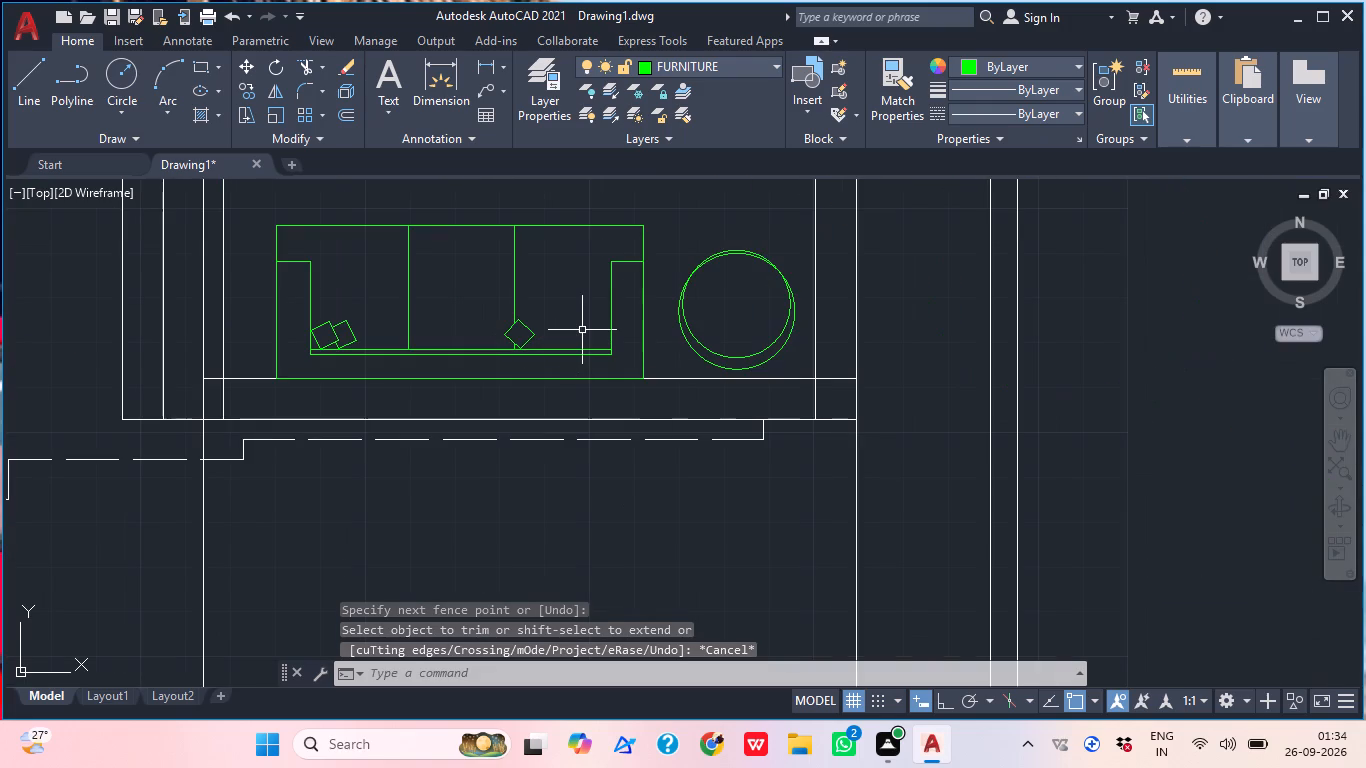
pyautogui.moveTo(472, 332); pyautogui.dragTo(498, 332, button='middle')
pyautogui.moveTo(505, 321); pyautogui.dragTo(487, 354, button='middle')
pyautogui.scroll(-1, 505, 321)
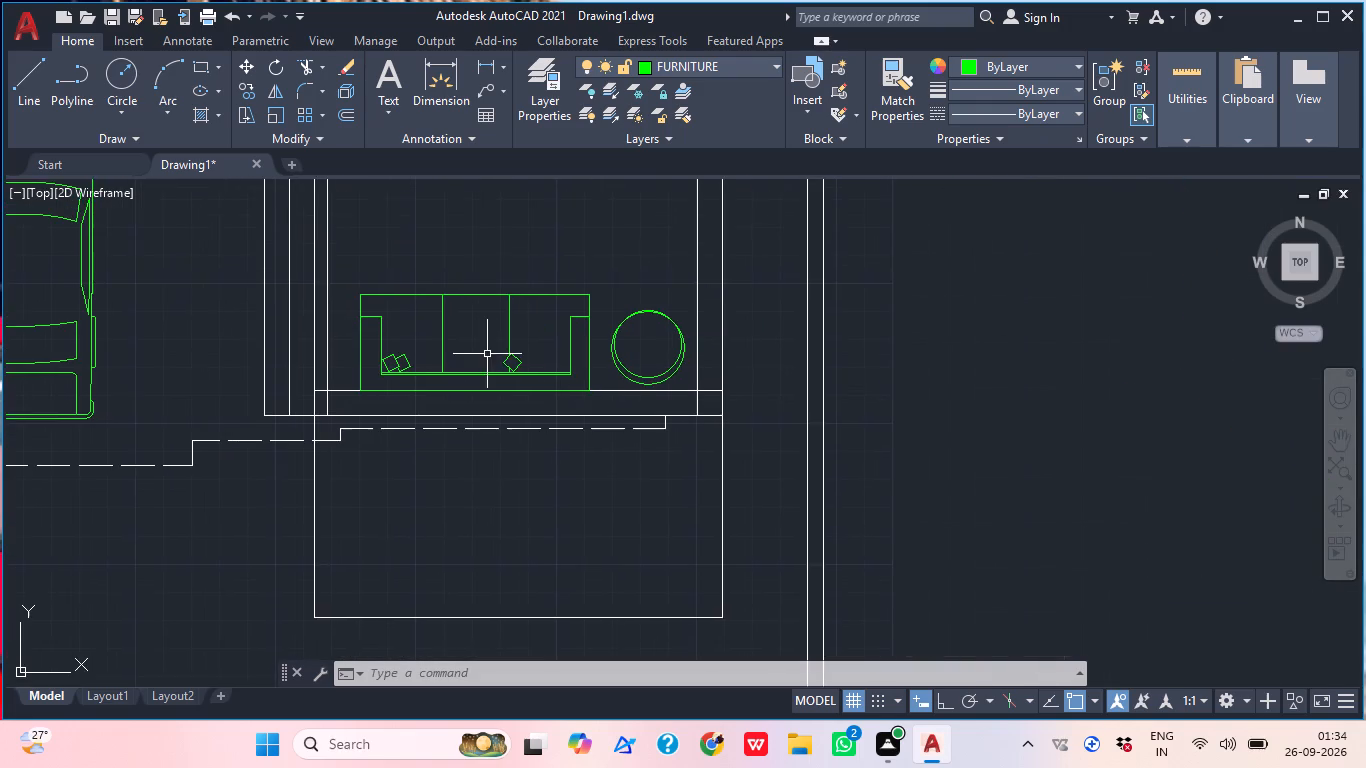
pyautogui.middleClick(485, 366)
pyautogui.moveTo(503, 364); pyautogui.dragTo(500, 392, button='middle')
pyautogui.moveTo(484, 391); pyautogui.dragTo(489, 422, button='middle')
pyautogui.scroll(-1, 484, 395)
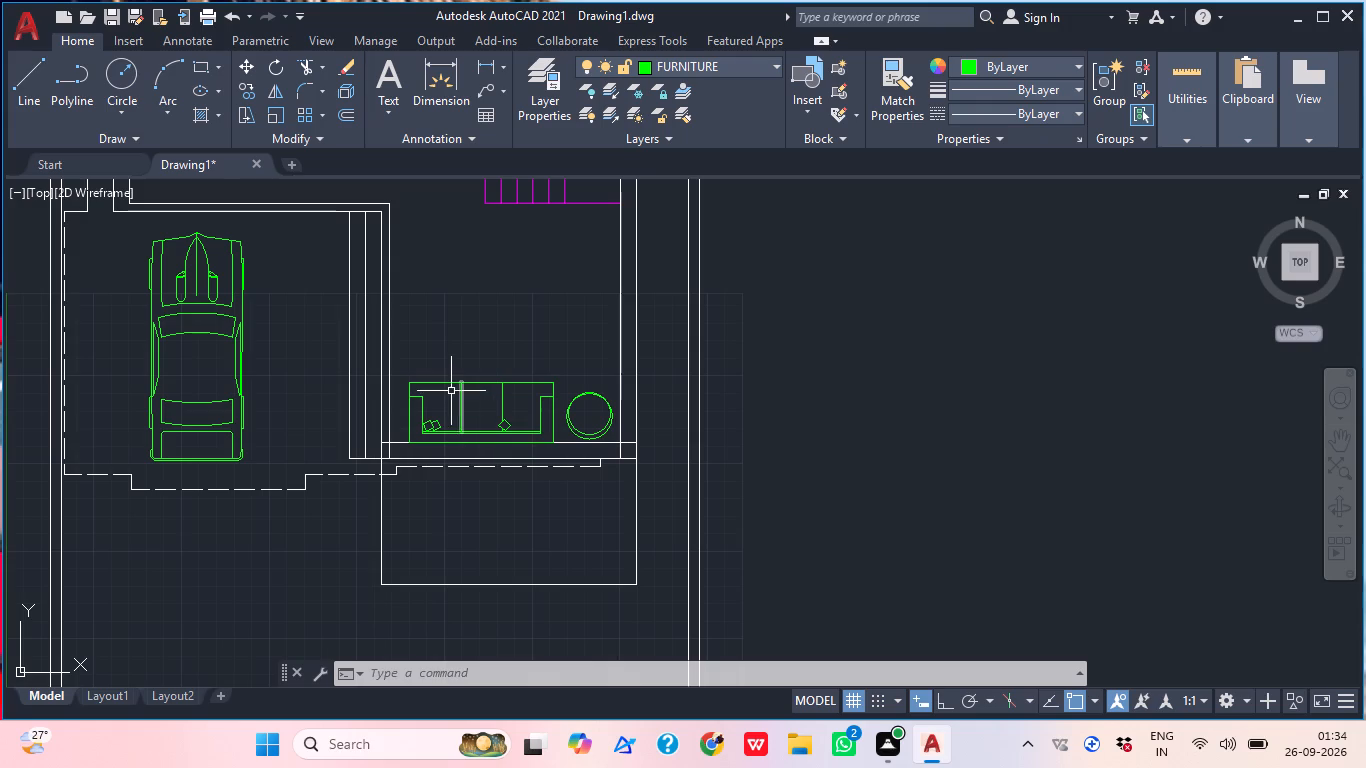
pyautogui.moveTo(183, 360); pyautogui.dragTo(392, 416, button='middle')
pyautogui.scroll(1, 423, 311)
pyautogui.moveTo(423, 313); pyautogui.dragTo(404, 353, button='middle')
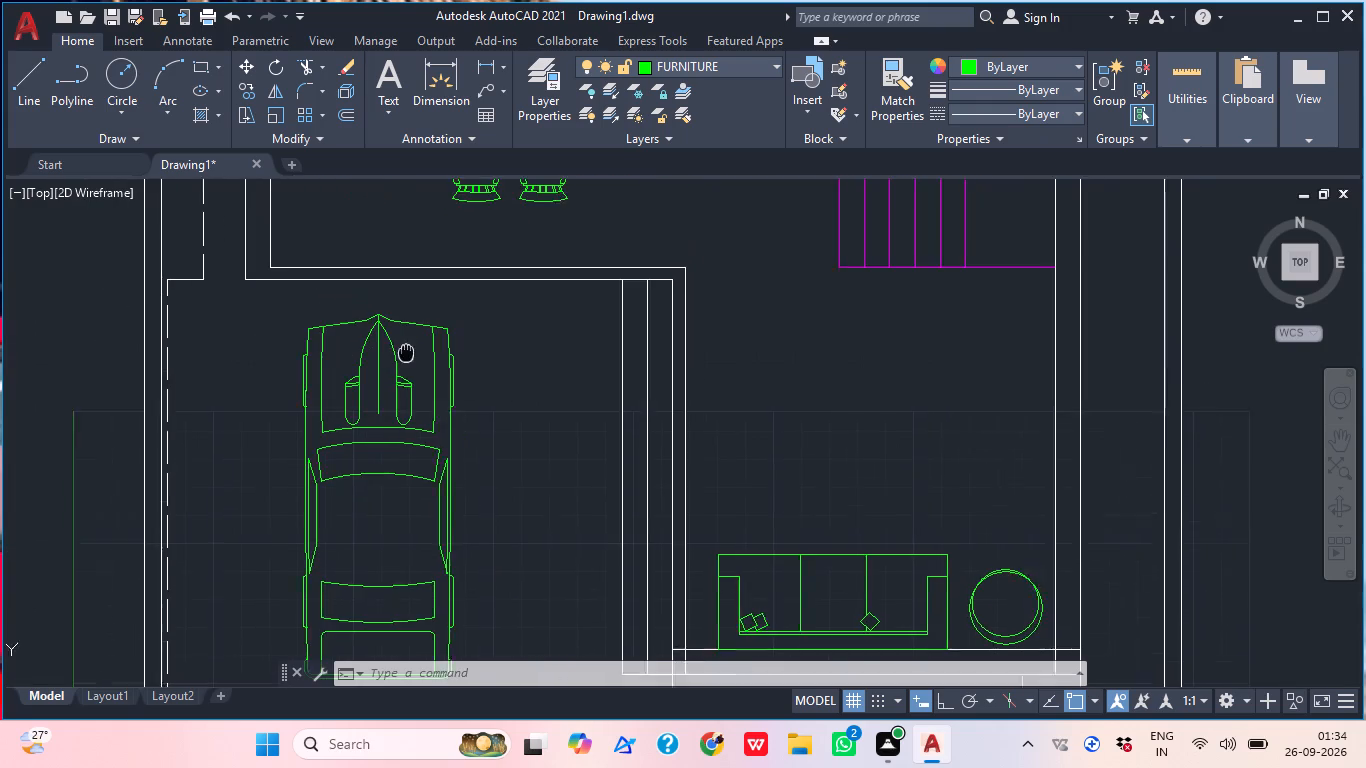
pyautogui.moveTo(404, 353); pyautogui.dragTo(395, 367, button='middle')
pyautogui.scroll(3, 393, 367)
pyautogui.moveTo(349, 375); pyautogui.dragTo(329, 407, button='middle')
pyautogui.scroll(-3, 398, 358)
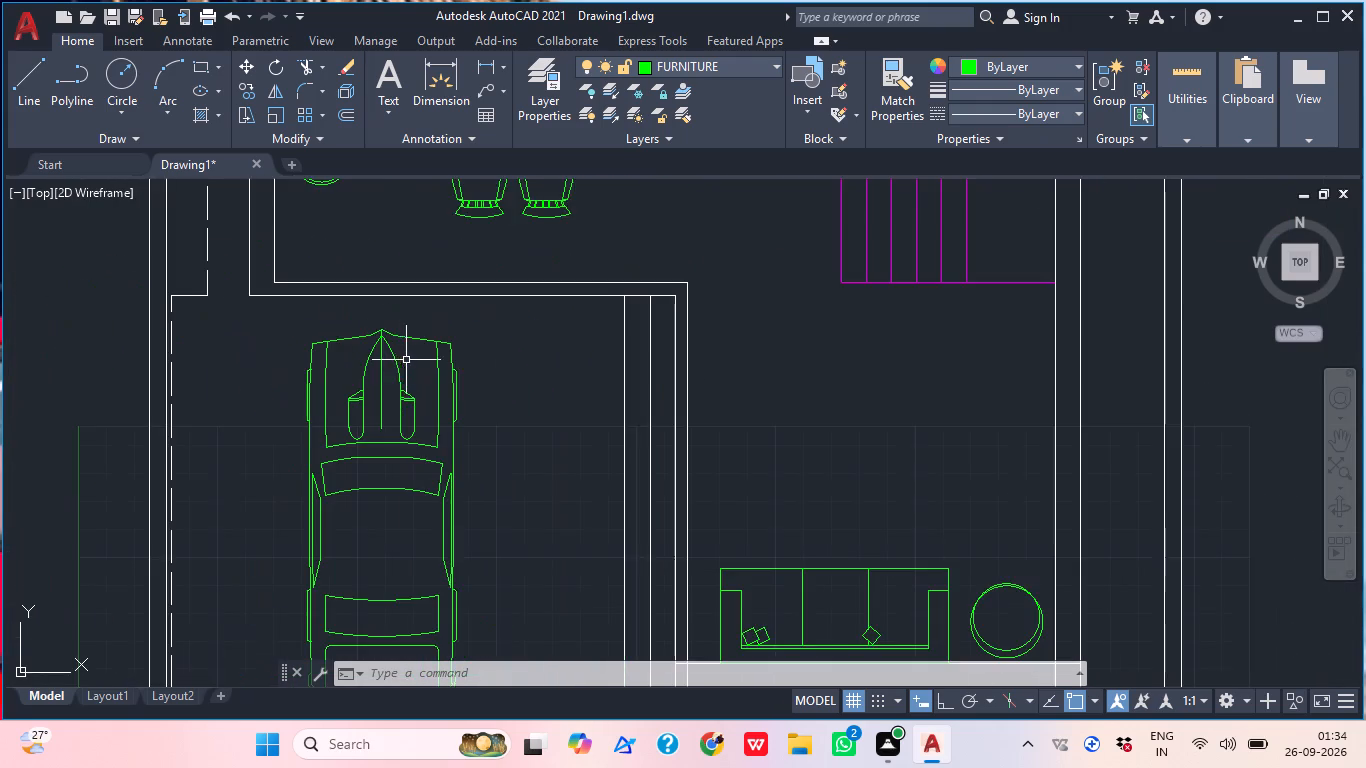
pyautogui.moveTo(414, 393); pyautogui.dragTo(357, 359, button='middle')
pyautogui.scroll(-2, 355, 347)
pyautogui.moveTo(448, 380); pyautogui.dragTo(372, 407, button='middle')
pyautogui.moveTo(463, 305); pyautogui.dragTo(379, 441, button='middle')
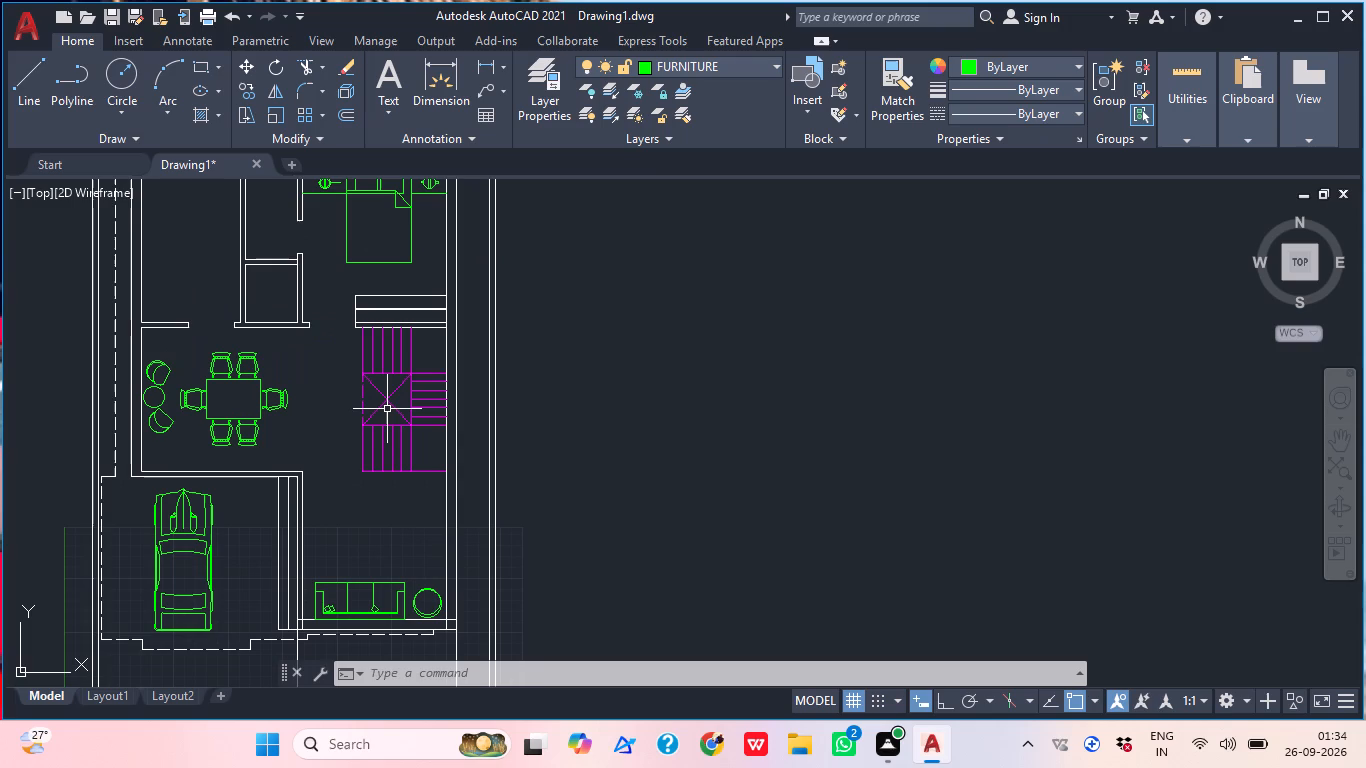
pyautogui.moveTo(372, 449); pyautogui.dragTo(353, 483, button='middle')
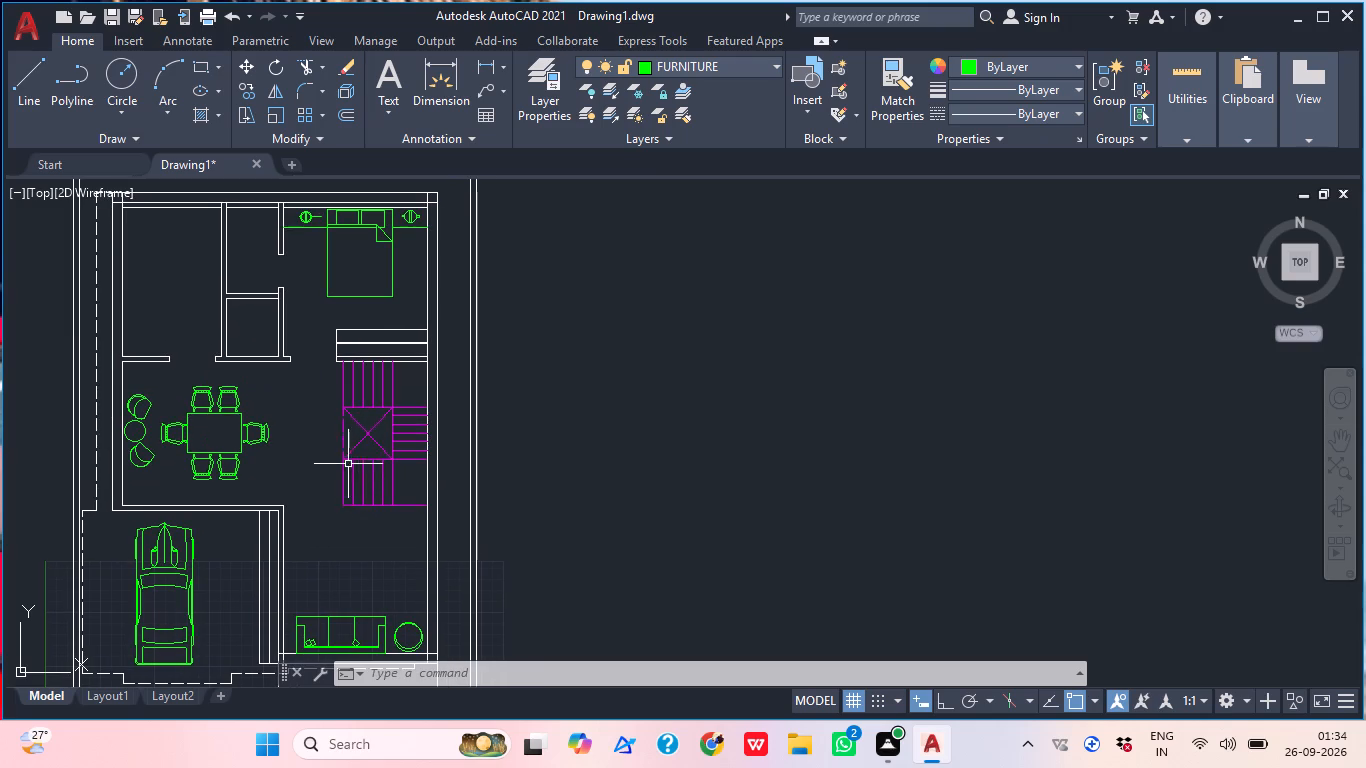
pyautogui.scroll(1, 356, 391)
pyautogui.moveTo(356, 391); pyautogui.dragTo(338, 412, button='middle')
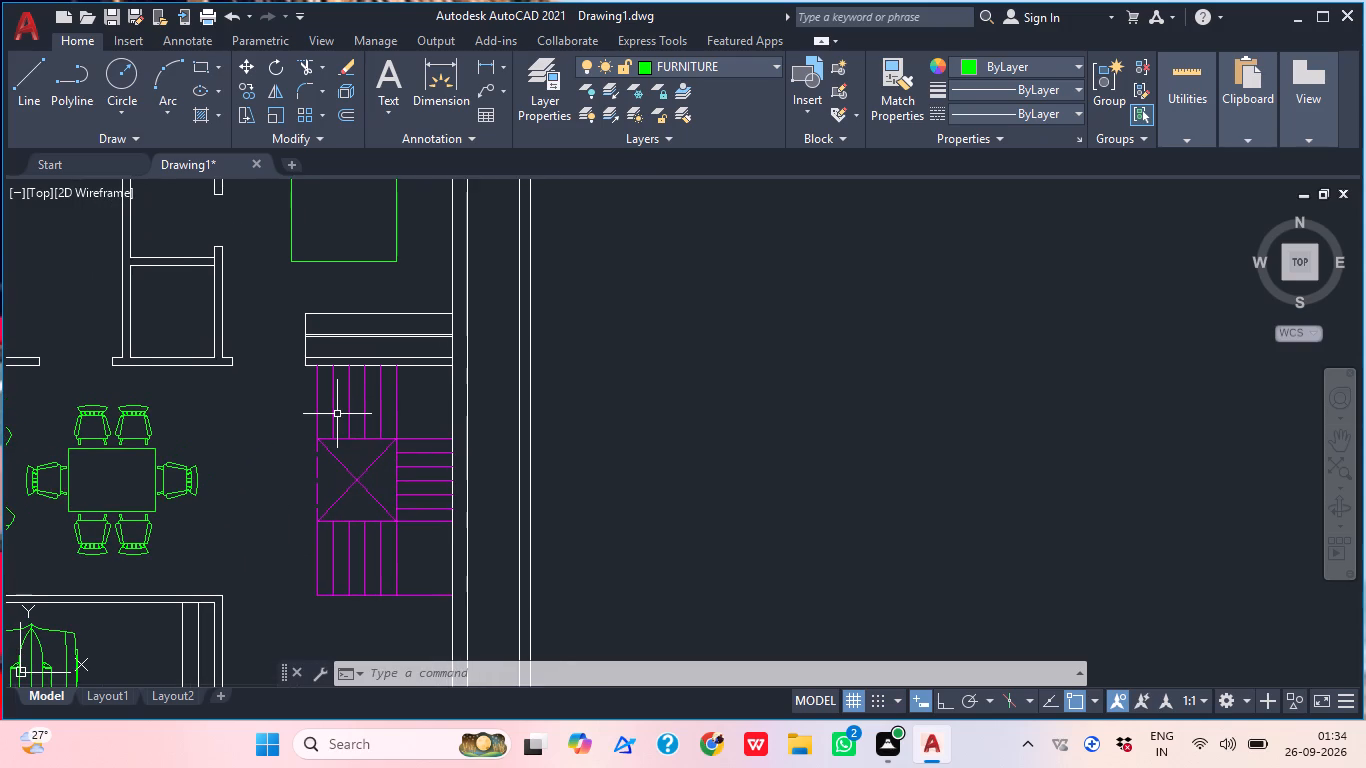
pyautogui.moveTo(328, 437); pyautogui.dragTo(290, 415, button='middle')
pyautogui.scroll(1, 306, 448)
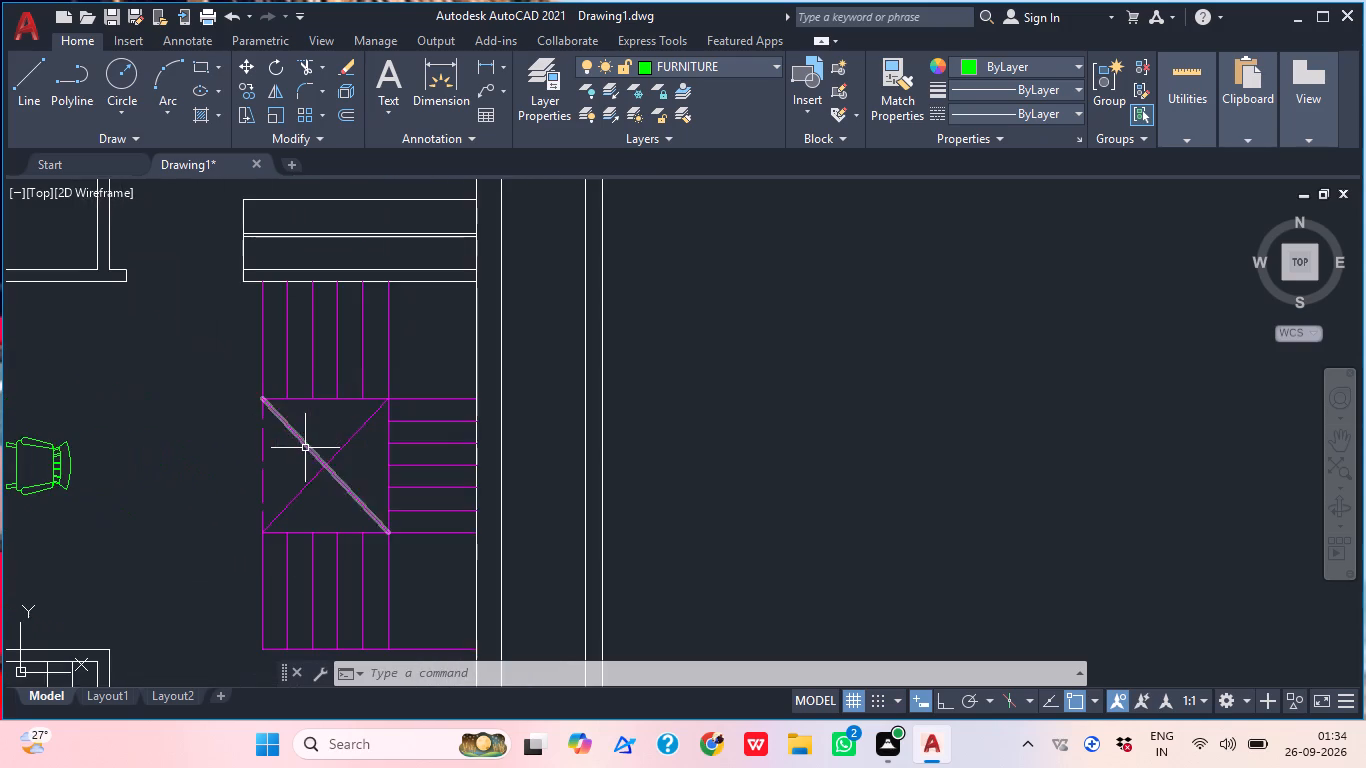
pyautogui.moveTo(305, 448); pyautogui.dragTo(269, 456, button='middle')
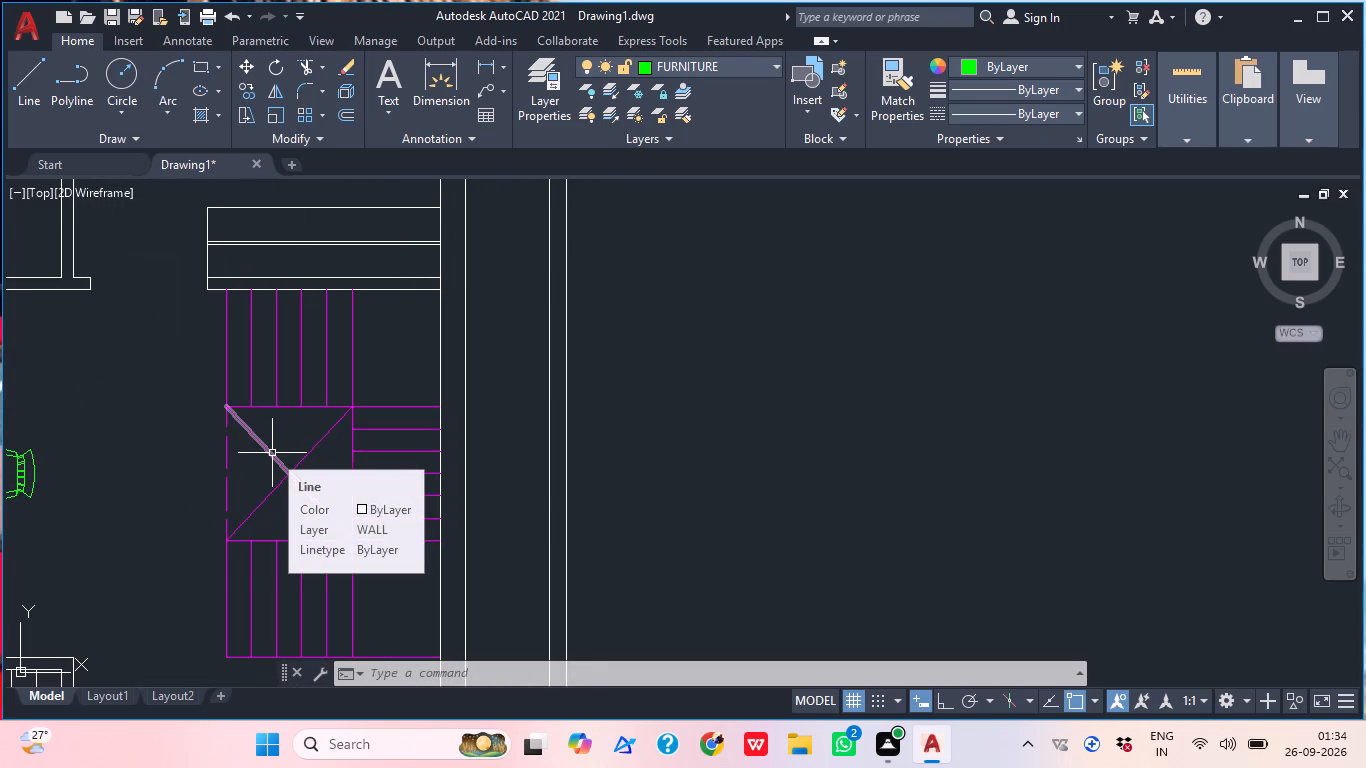
pyautogui.scroll(-1, 377, 371)
pyautogui.moveTo(355, 397); pyautogui.dragTo(270, 474, button='middle')
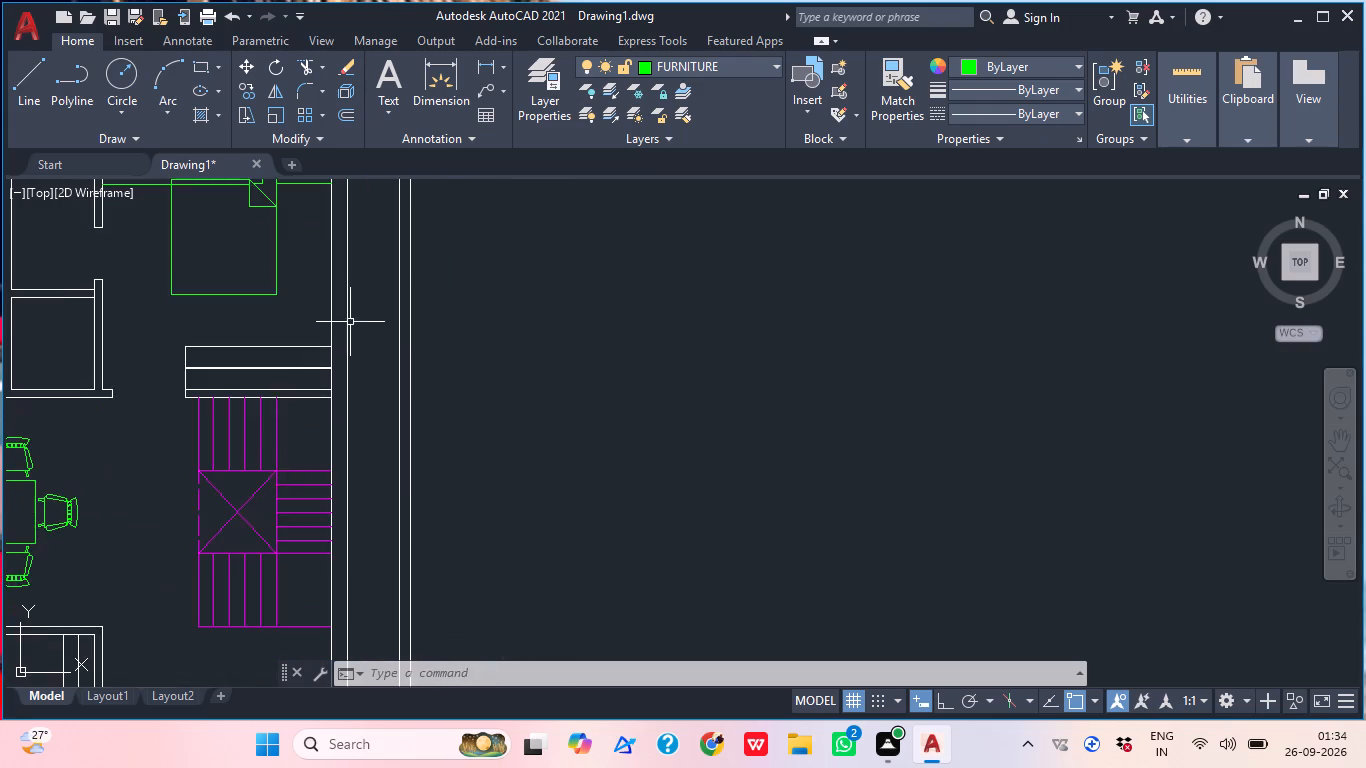
# Draw a circle of about 1'-1" radius just north of the sofa's western seat.
pyautogui.scroll(-2, 349, 320)
pyautogui.moveTo(310, 364); pyautogui.dragTo(266, 431, button='middle')
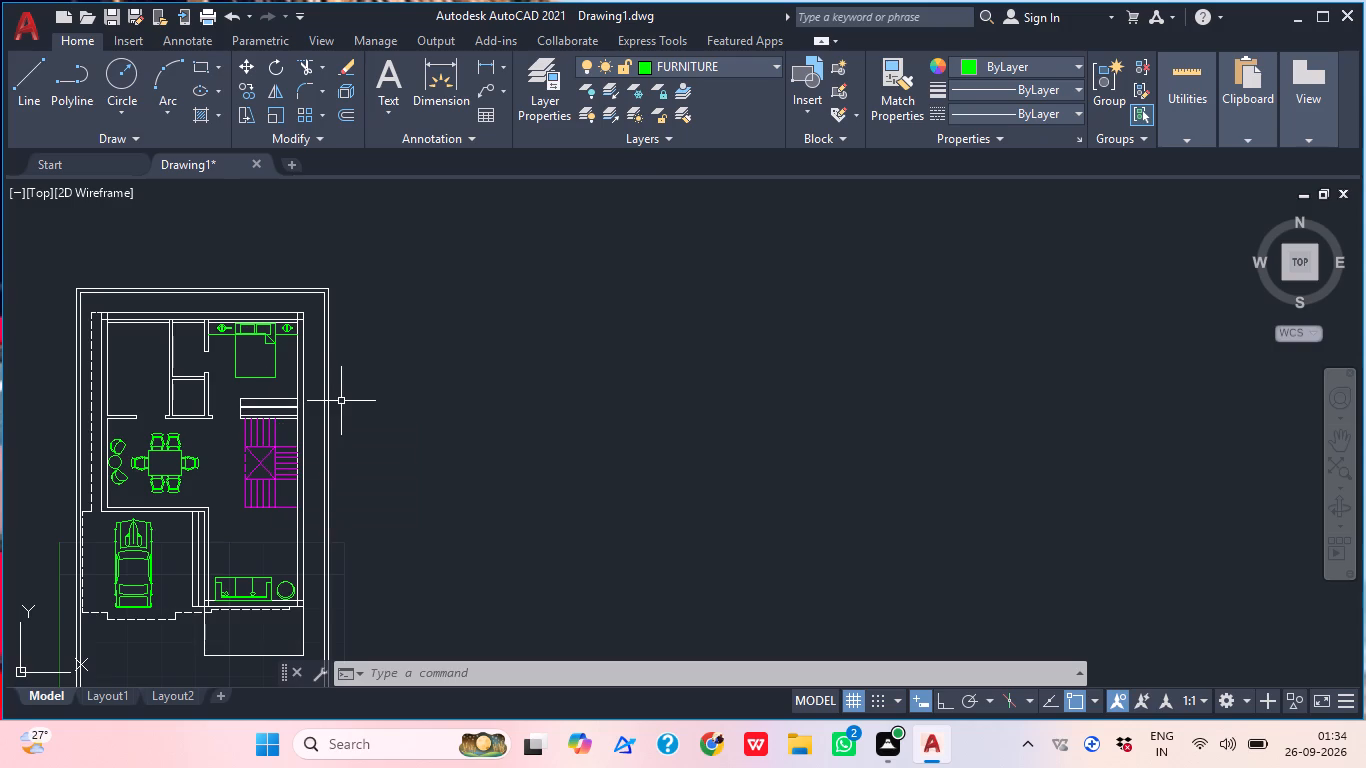
pyautogui.press('c')
pyautogui.press('space')
pyautogui.moveTo(274, 549); pyautogui.dragTo(395, 477, button='middle')
pyautogui.scroll(1, 325, 518)
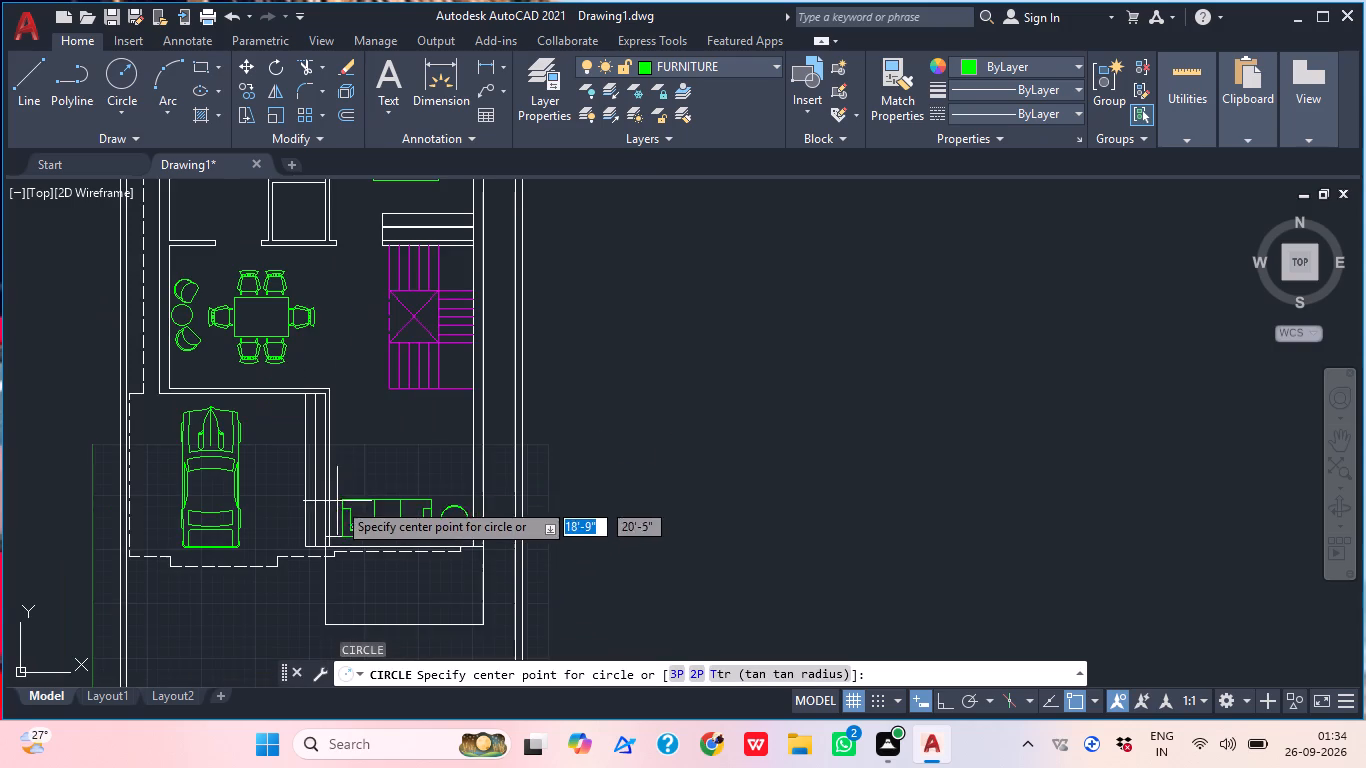
pyautogui.scroll(4, 362, 478)
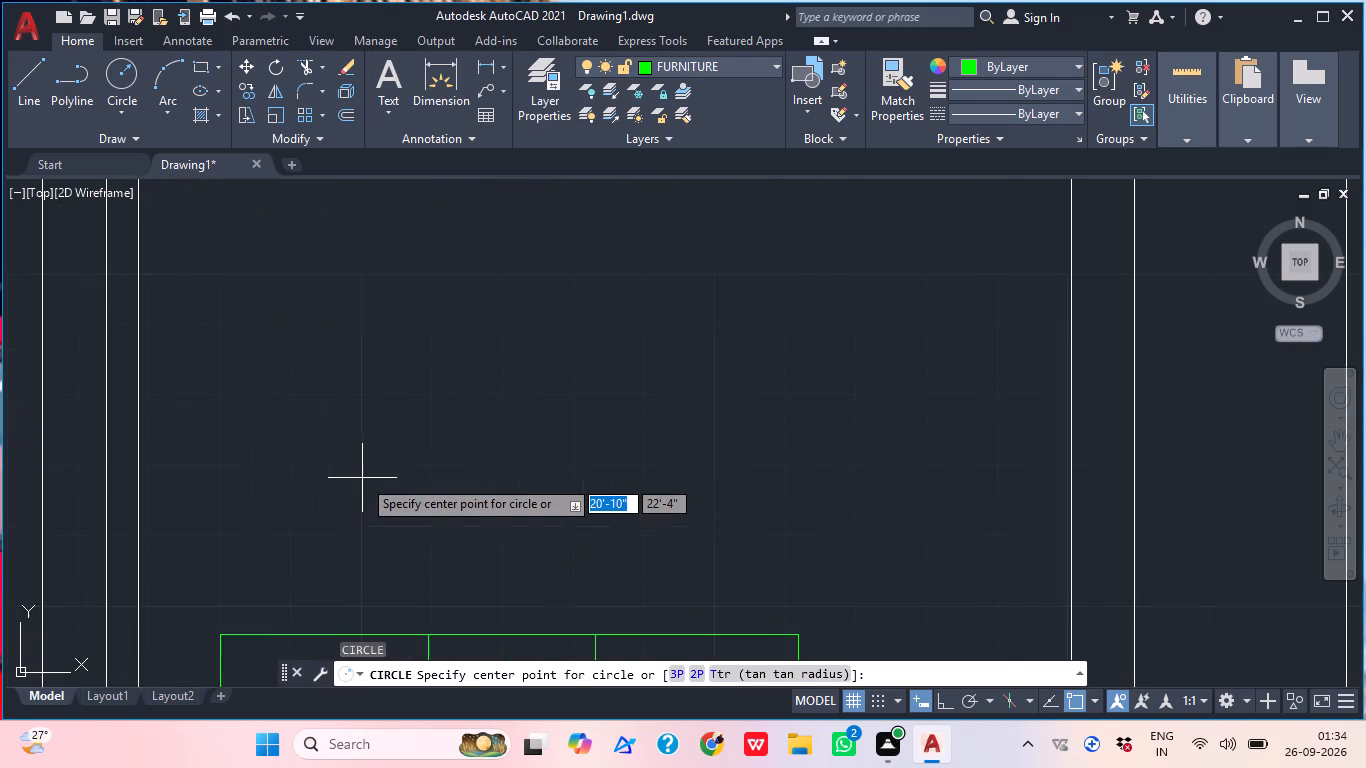
pyautogui.scroll(-1, 345, 463)
pyautogui.click(346, 482)
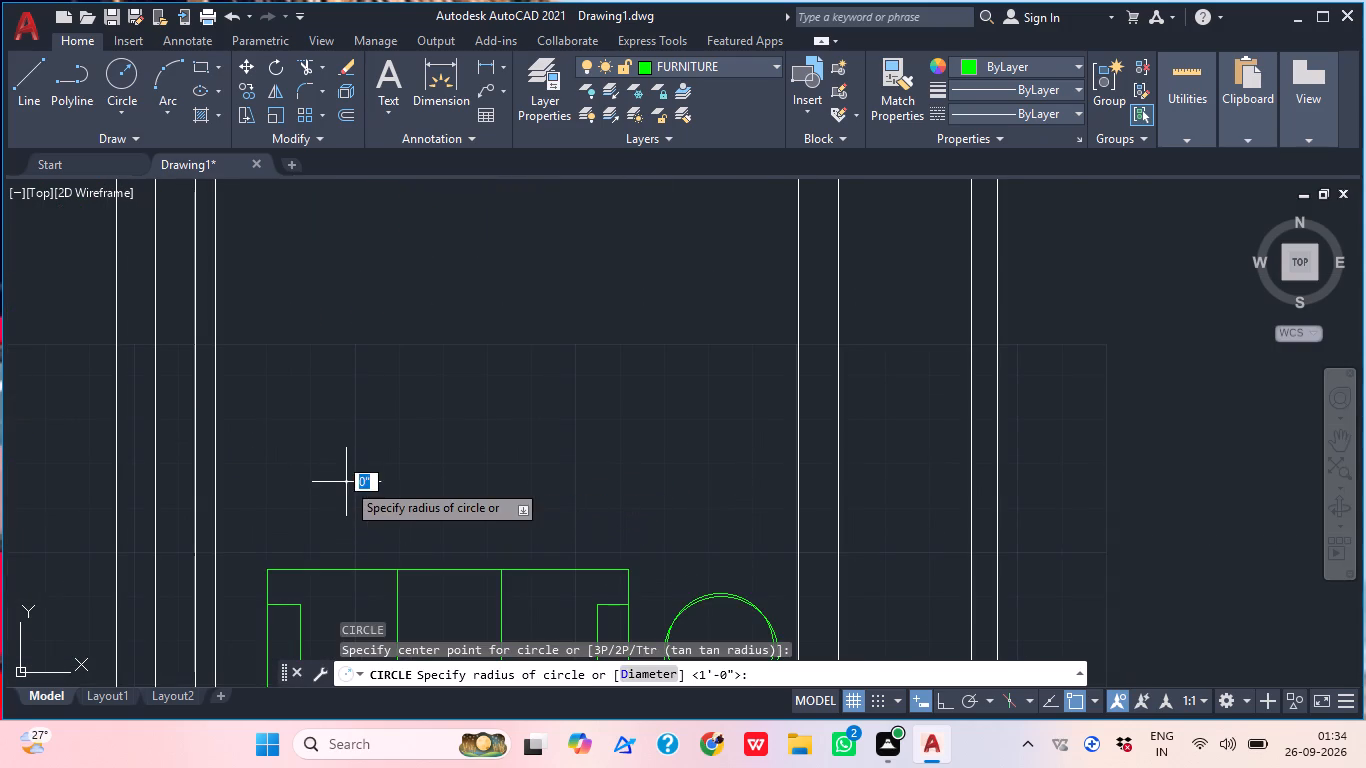
pyautogui.click(383, 528)
pyautogui.scroll(-2, 470, 447)
pyautogui.moveTo(495, 462); pyautogui.dragTo(456, 477, button='middle')
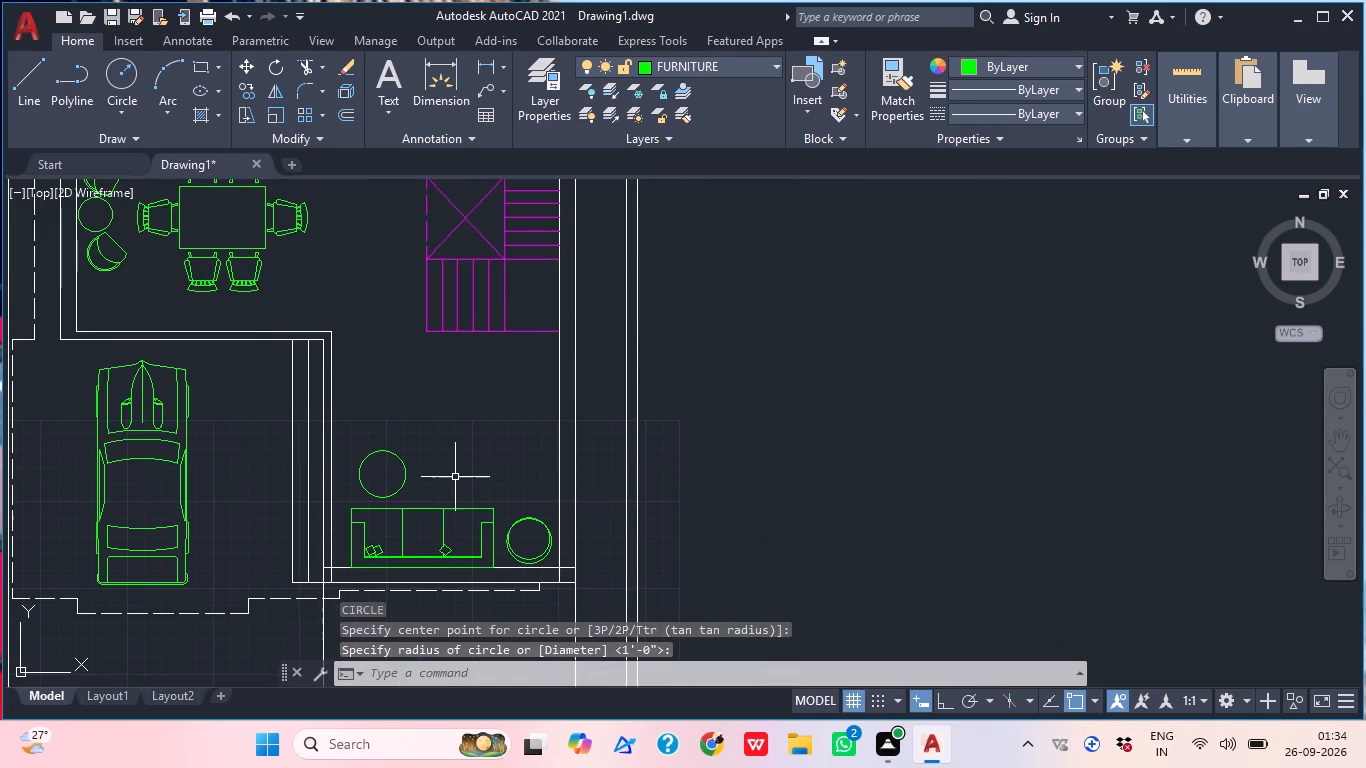
# Draw a rectangle about 3' wide and 4'-8" tall between the staircase and the sofa, northeast of the new circle.
pyautogui.write('REC')
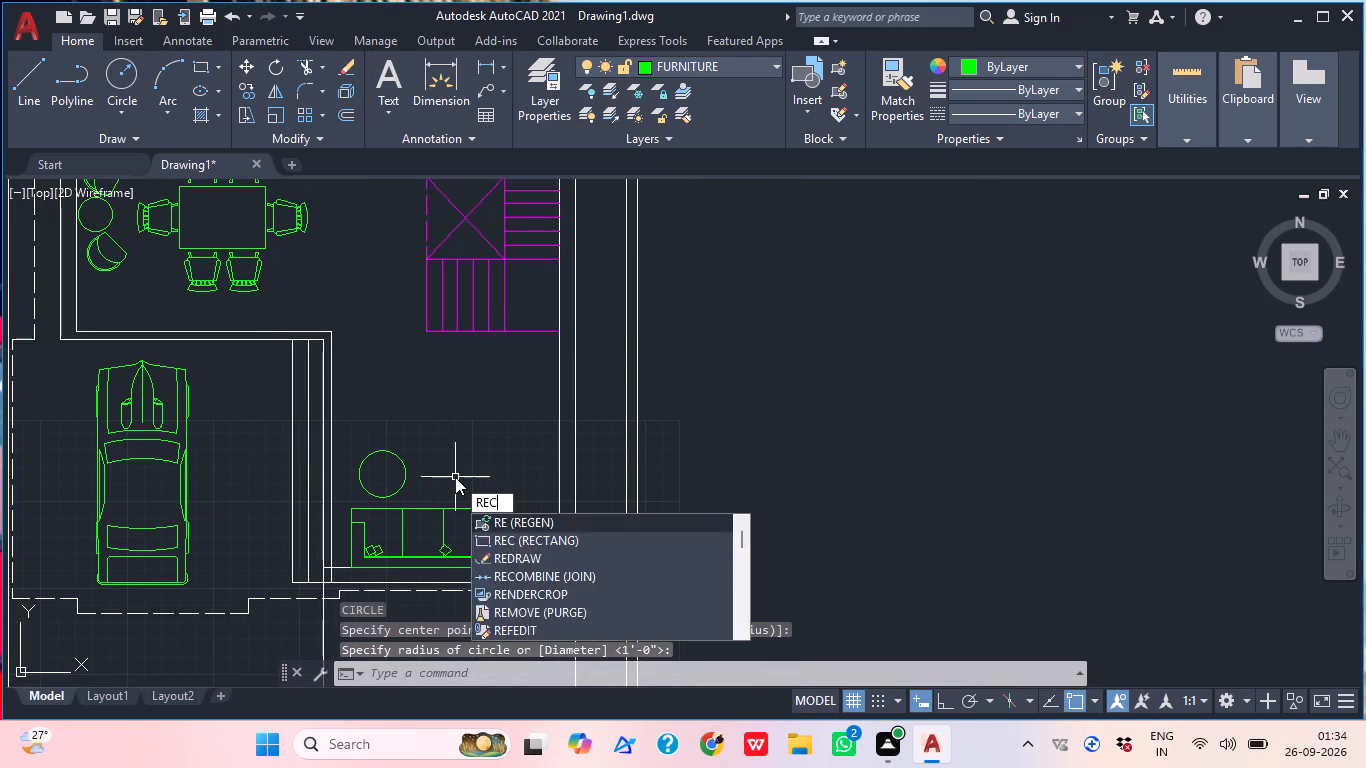
pyautogui.press('space')
pyautogui.scroll(-1, 456, 464)
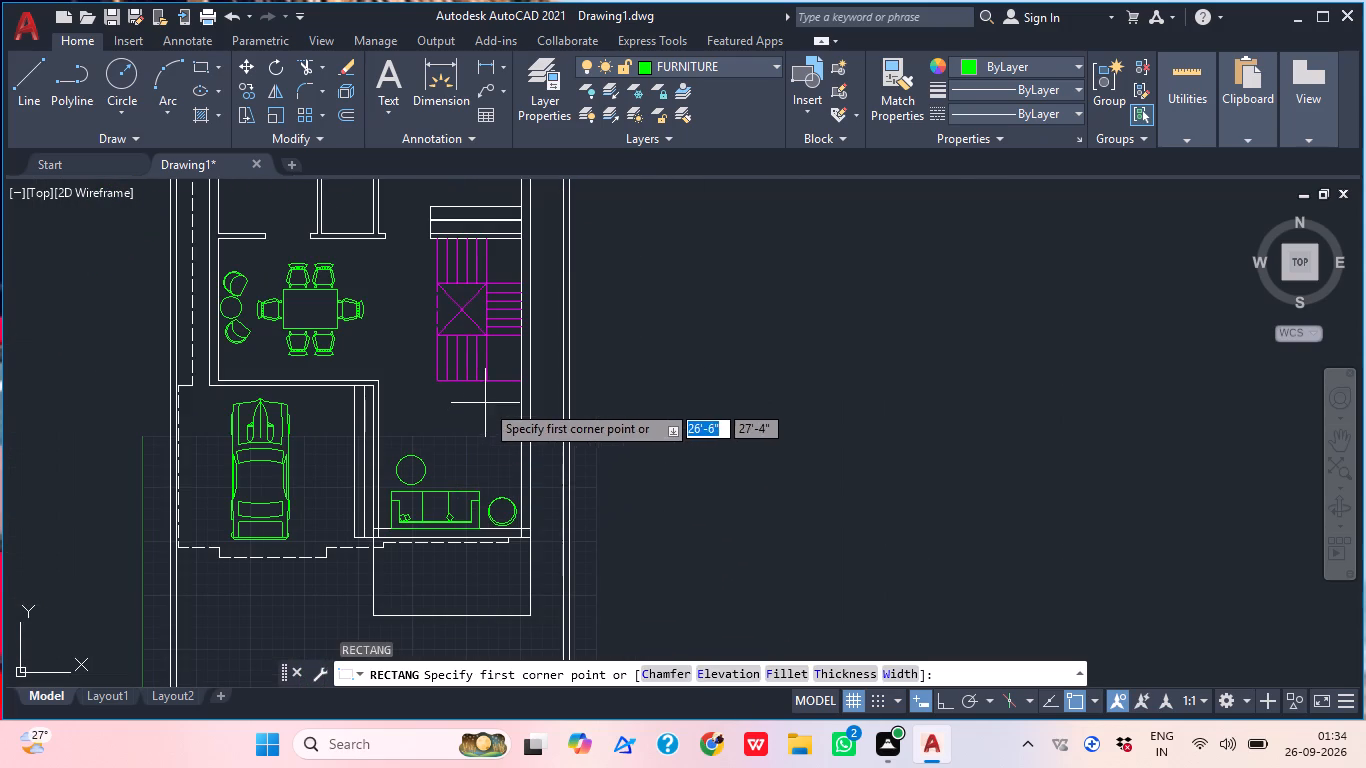
pyautogui.scroll(3, 432, 422)
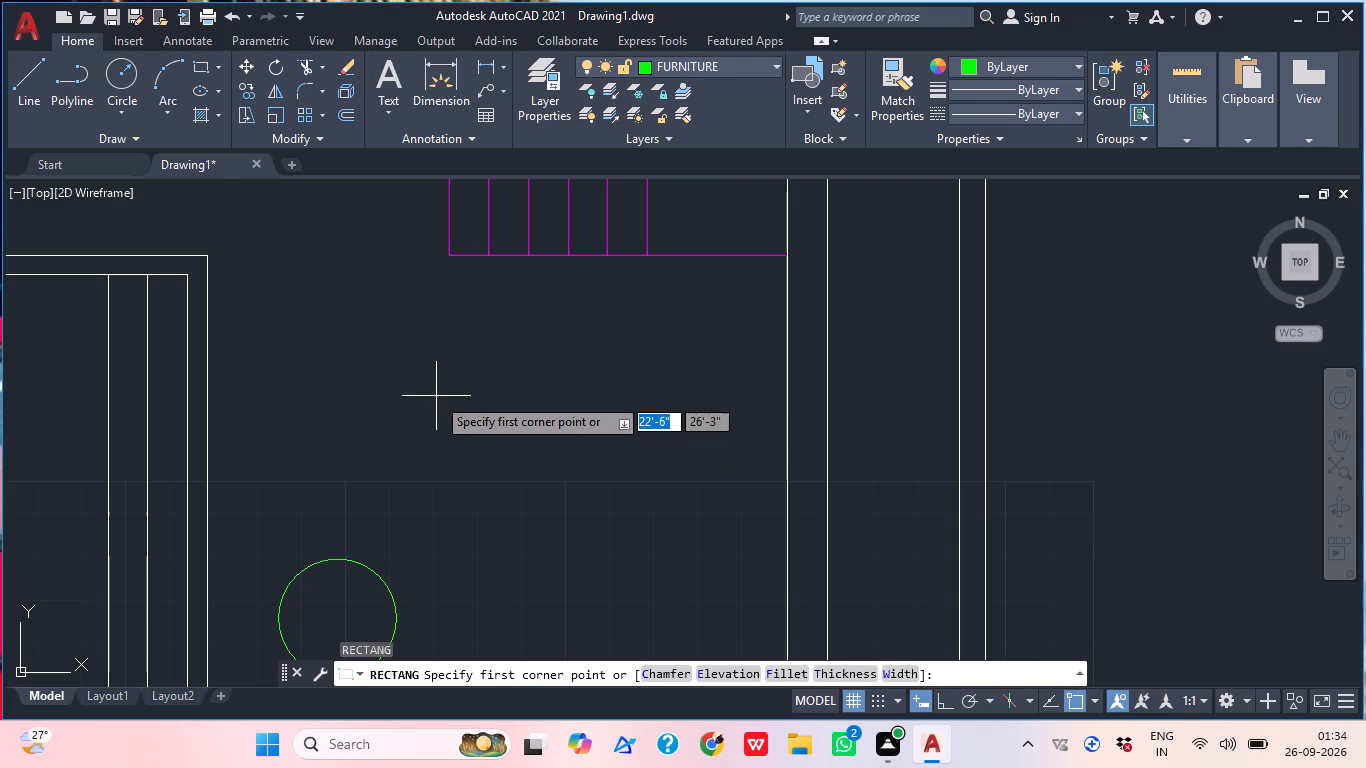
pyautogui.click(436, 393)
pyautogui.scroll(-3, 437, 393)
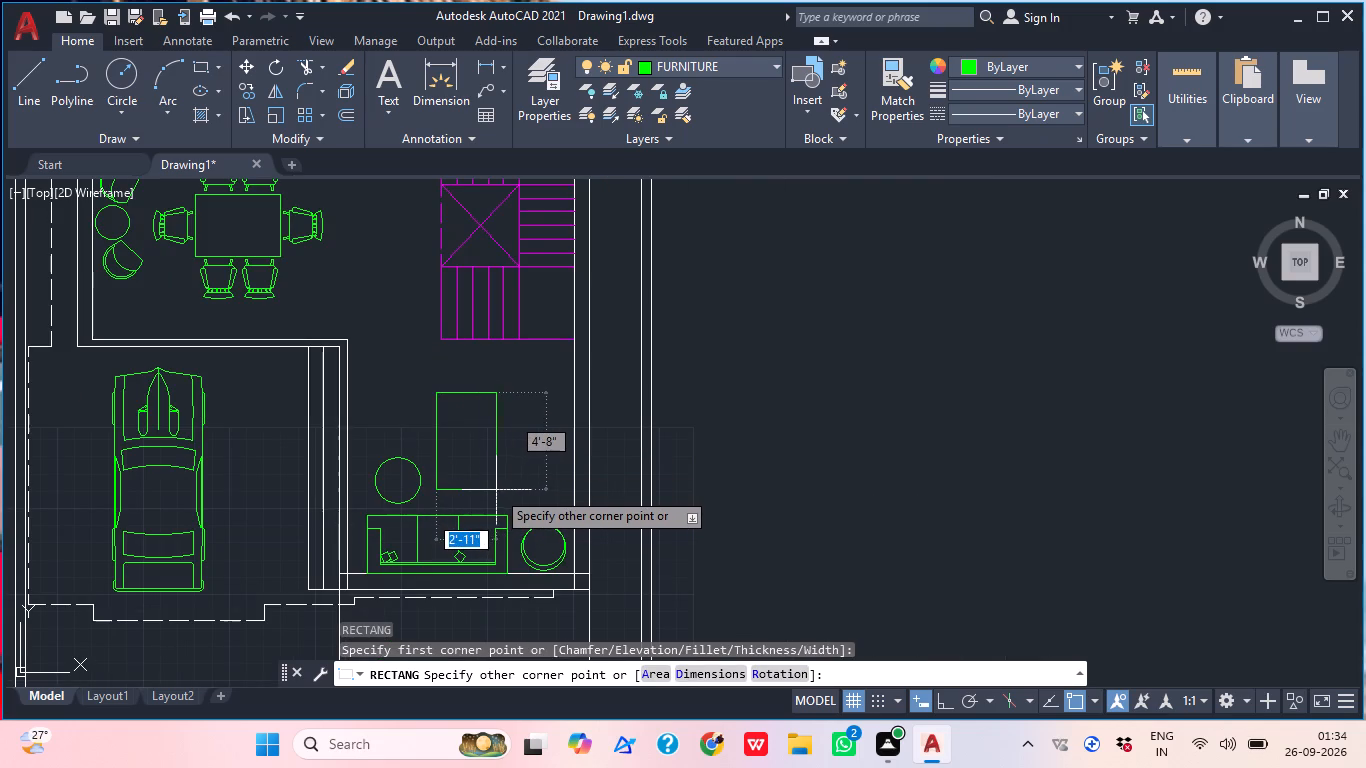
pyautogui.click(501, 489)
pyautogui.moveTo(558, 434); pyautogui.dragTo(520, 500, button='middle')
# Draw a second rectangle about 2'-4" by 3'-6", overlapping the northeast corner of the first one.
pyautogui.press('r')
pyautogui.press('e')
pyautogui.write('C')
pyautogui.press('space')
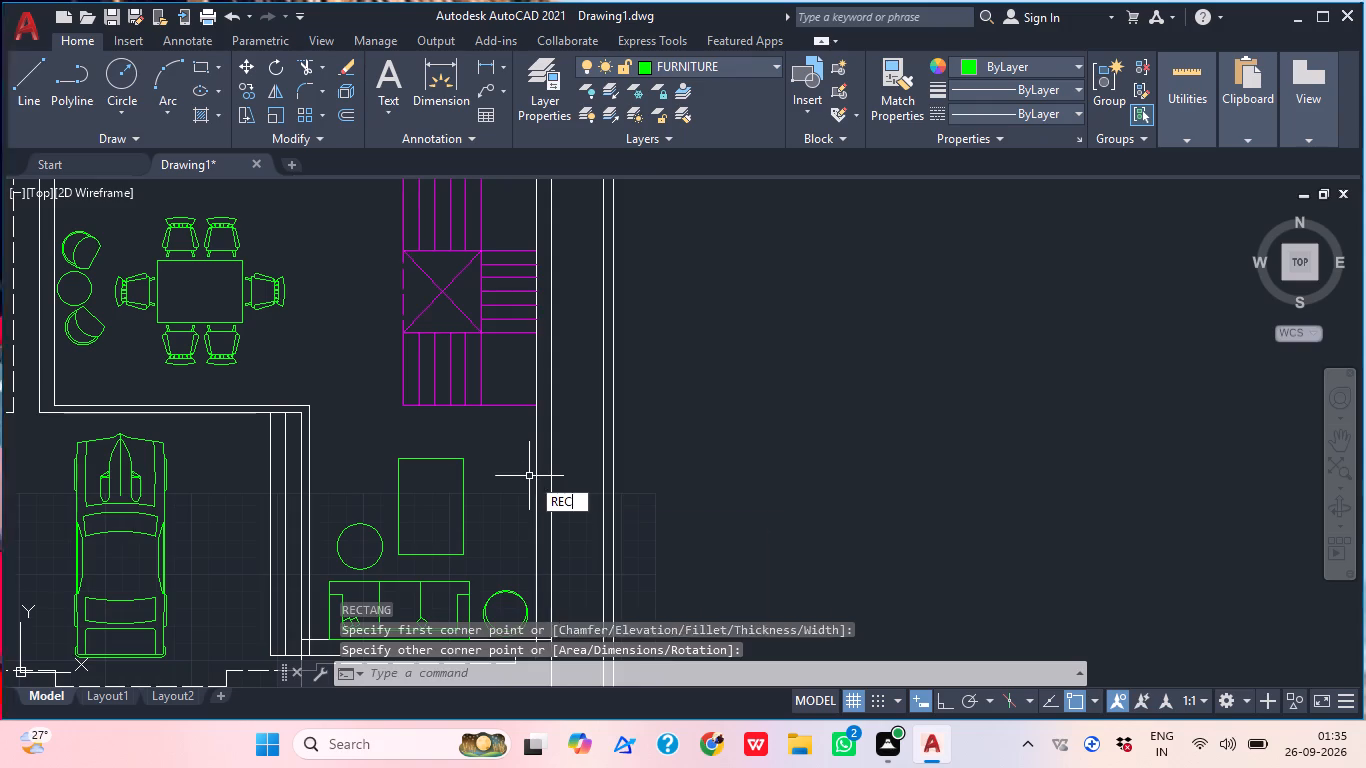
pyautogui.click(428, 425)
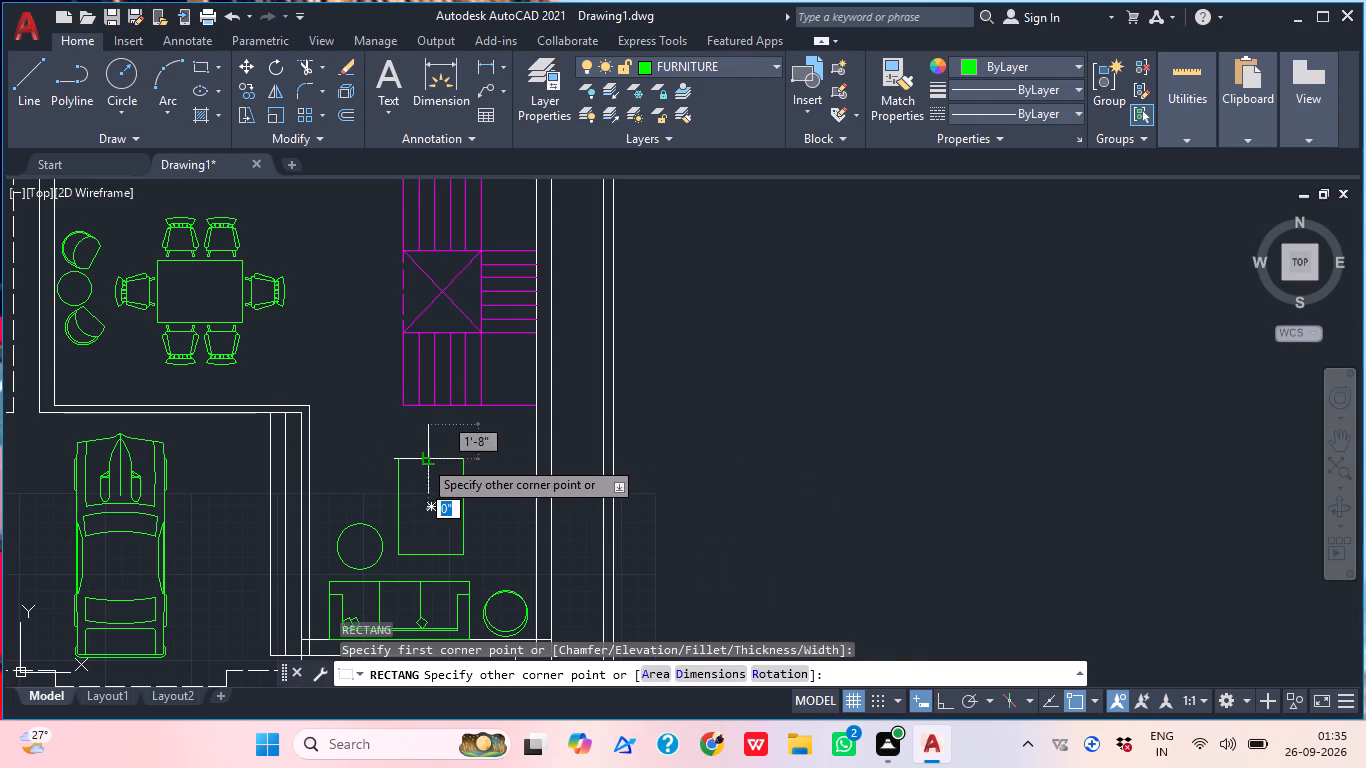
pyautogui.scroll(2, 474, 498)
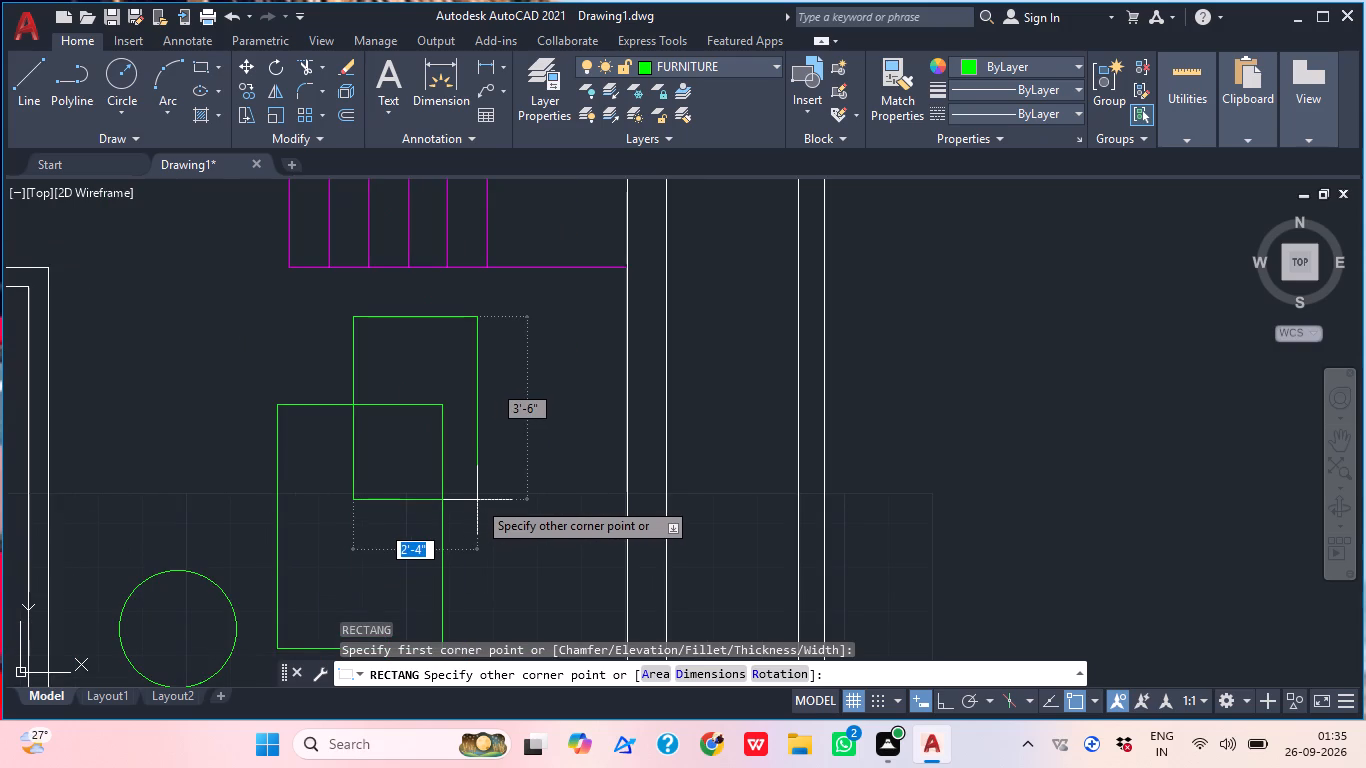
pyautogui.click(477, 502)
pyautogui.press('Escape')
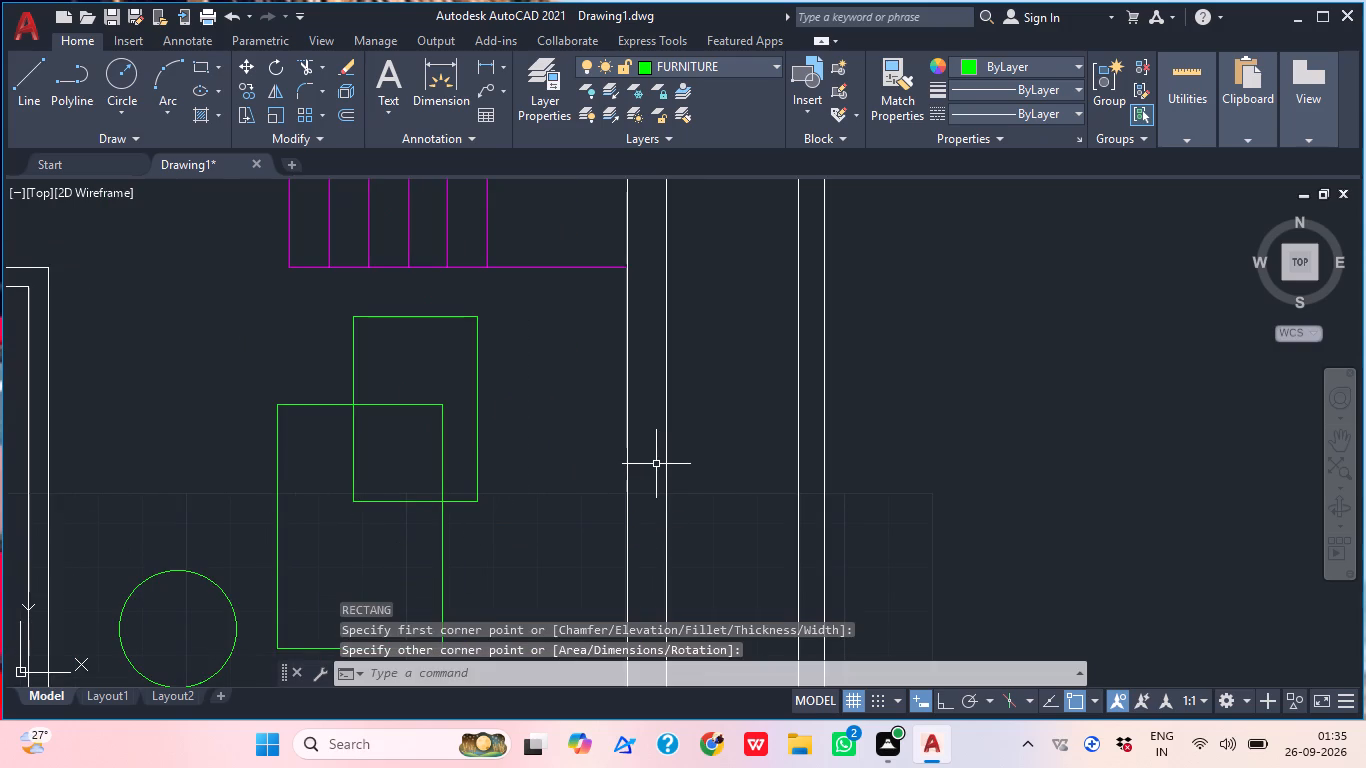
# Trim the first rectangle's edges where they pass inside the second rectangle.
pyautogui.write('TR')
pyautogui.press('space')
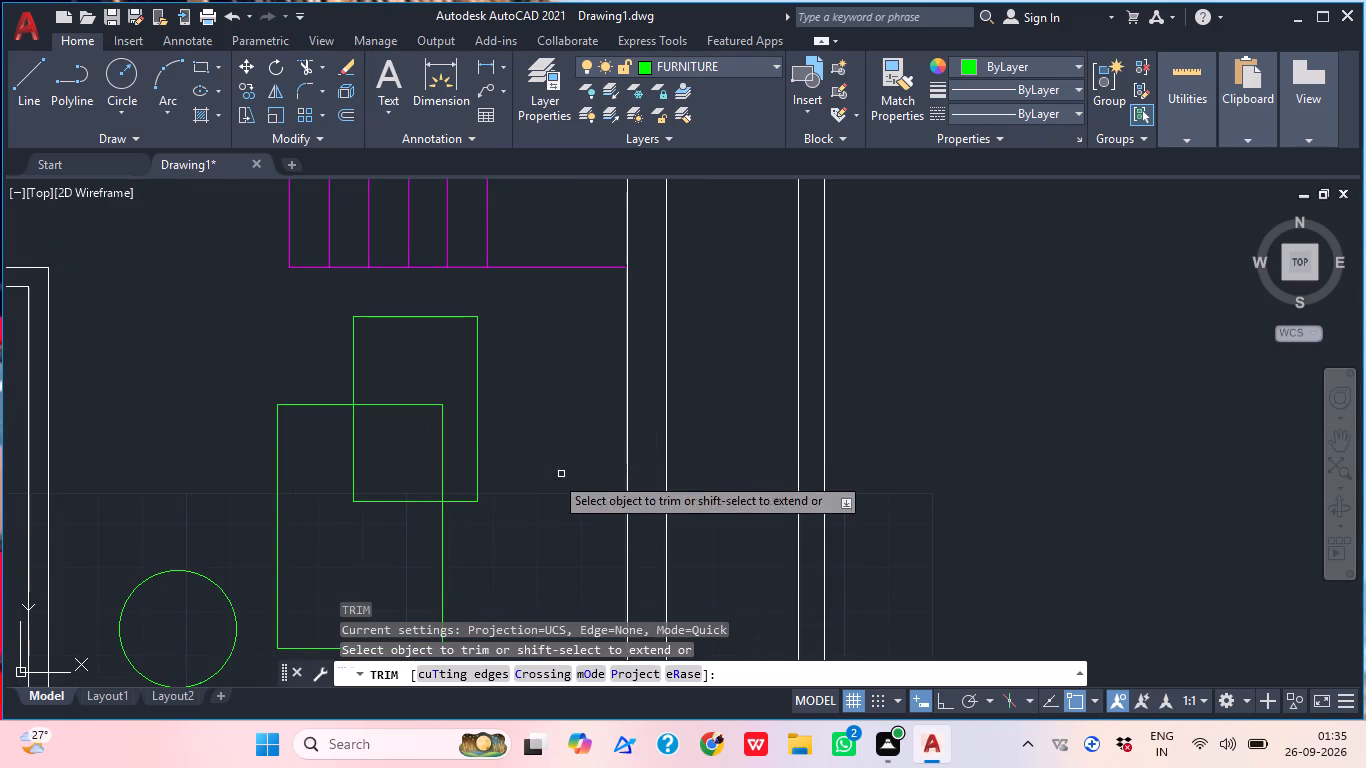
pyautogui.click(397, 414)
pyautogui.doubleClick(419, 387)
pyautogui.click(419, 411)
pyautogui.click(447, 463)
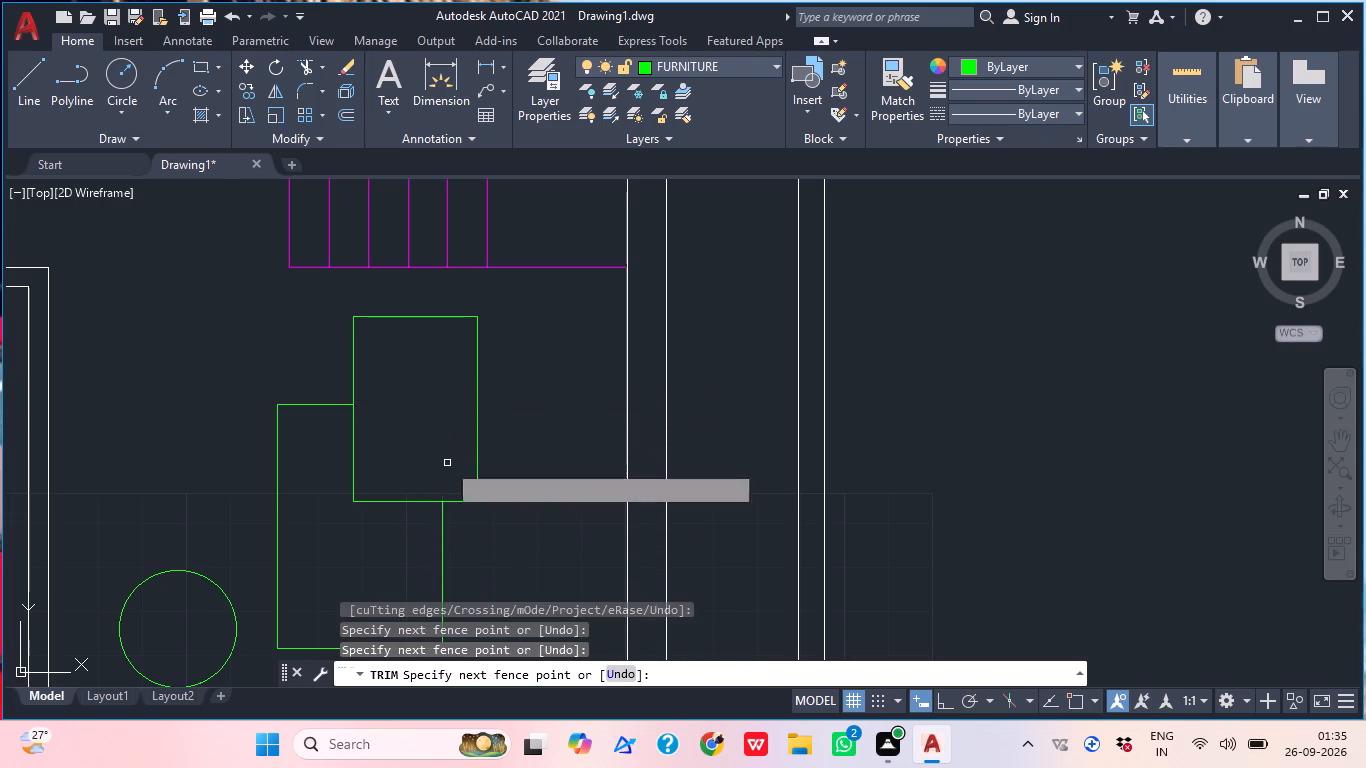
pyautogui.press('Escape')
# Scale both overlapping rectangles down freehand to about two-thirds size, from a base point inside the southern one.
pyautogui.scroll(-1, 483, 425)
pyautogui.moveTo(490, 428); pyautogui.dragTo(448, 448, button='middle')
pyautogui.scroll(-2, 464, 435)
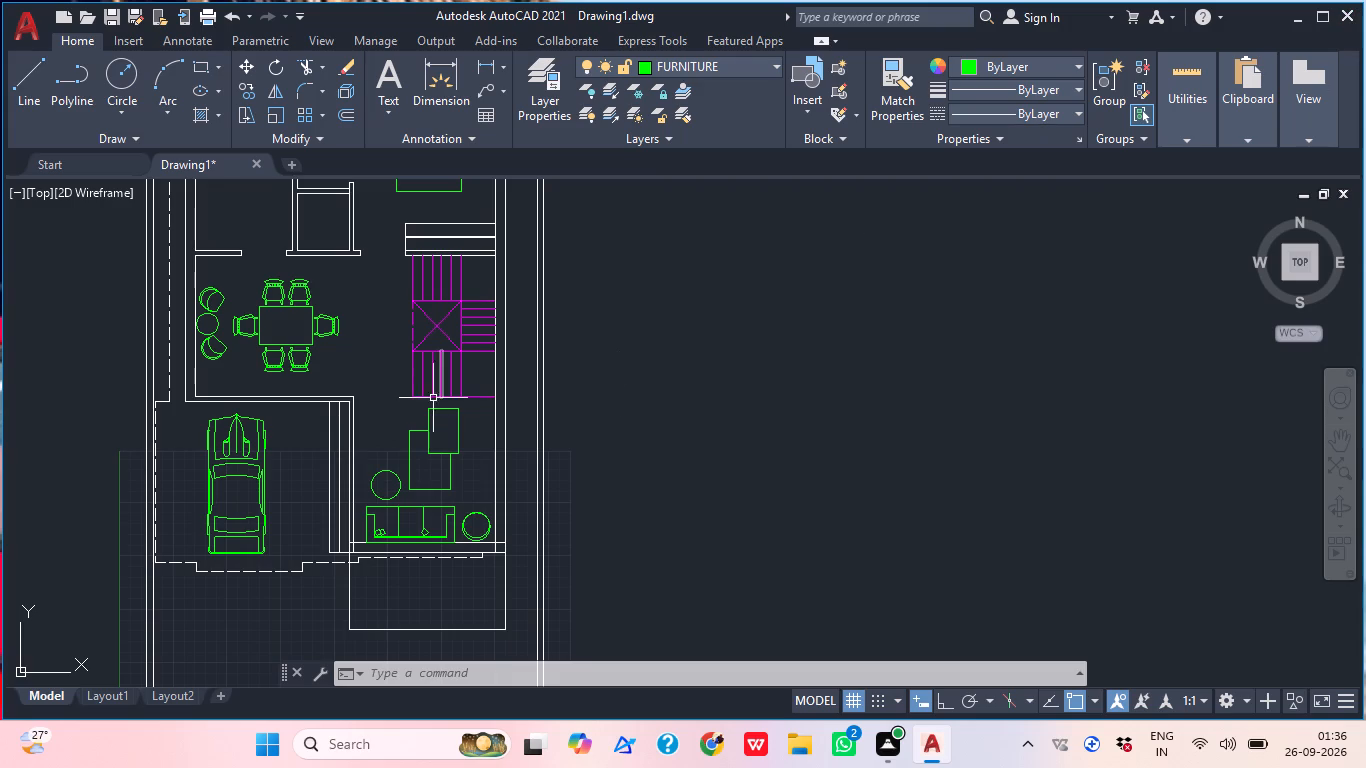
pyautogui.scroll(2, 443, 439)
pyautogui.click(501, 564)
pyautogui.click(341, 417)
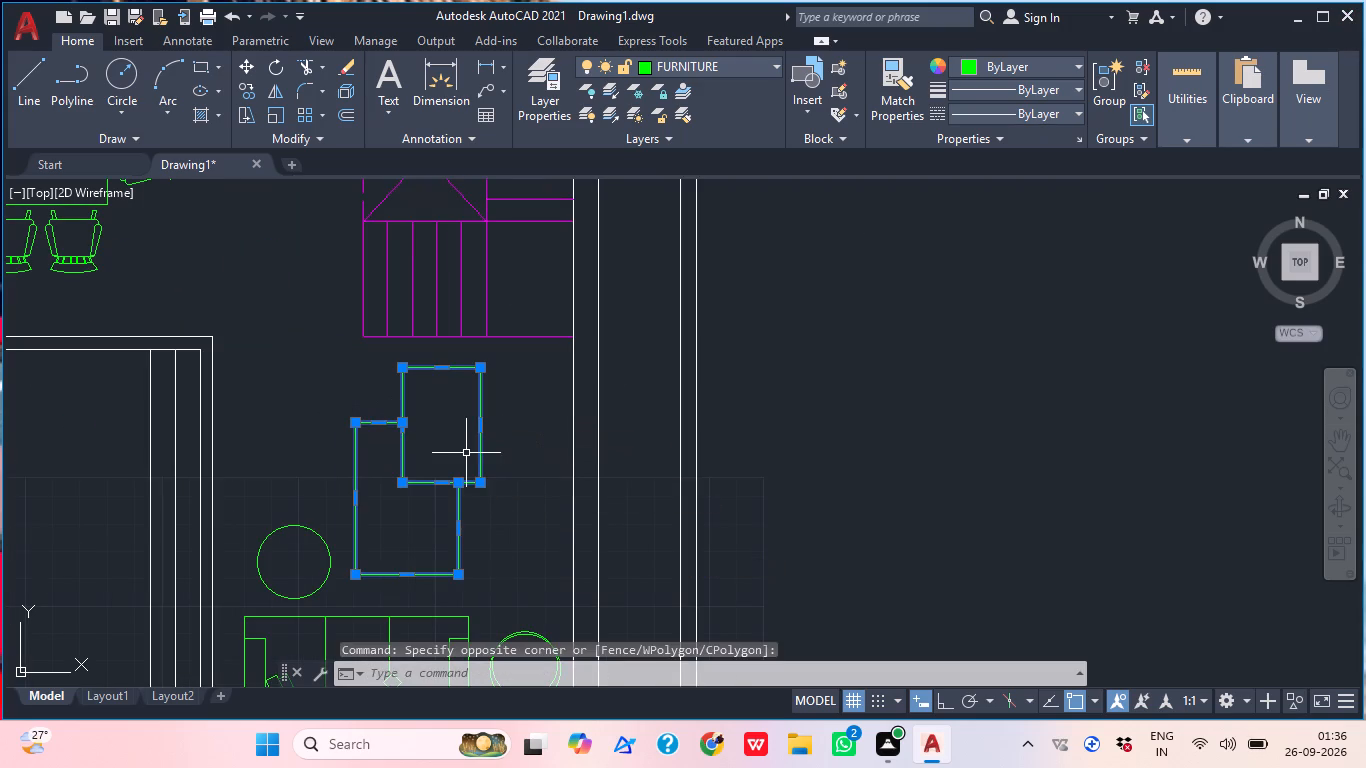
pyautogui.write('SC')
pyautogui.press('space')
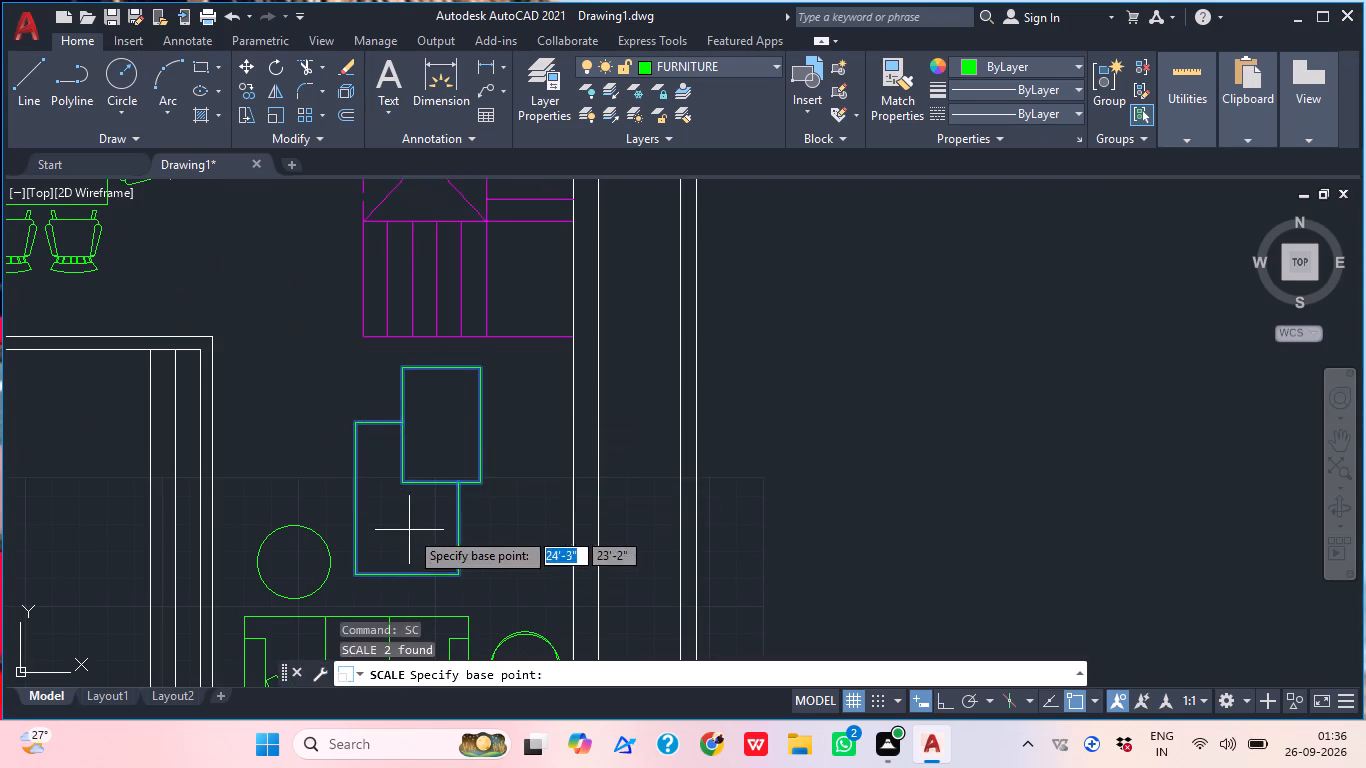
pyautogui.click(409, 530)
pyautogui.click(472, 563)
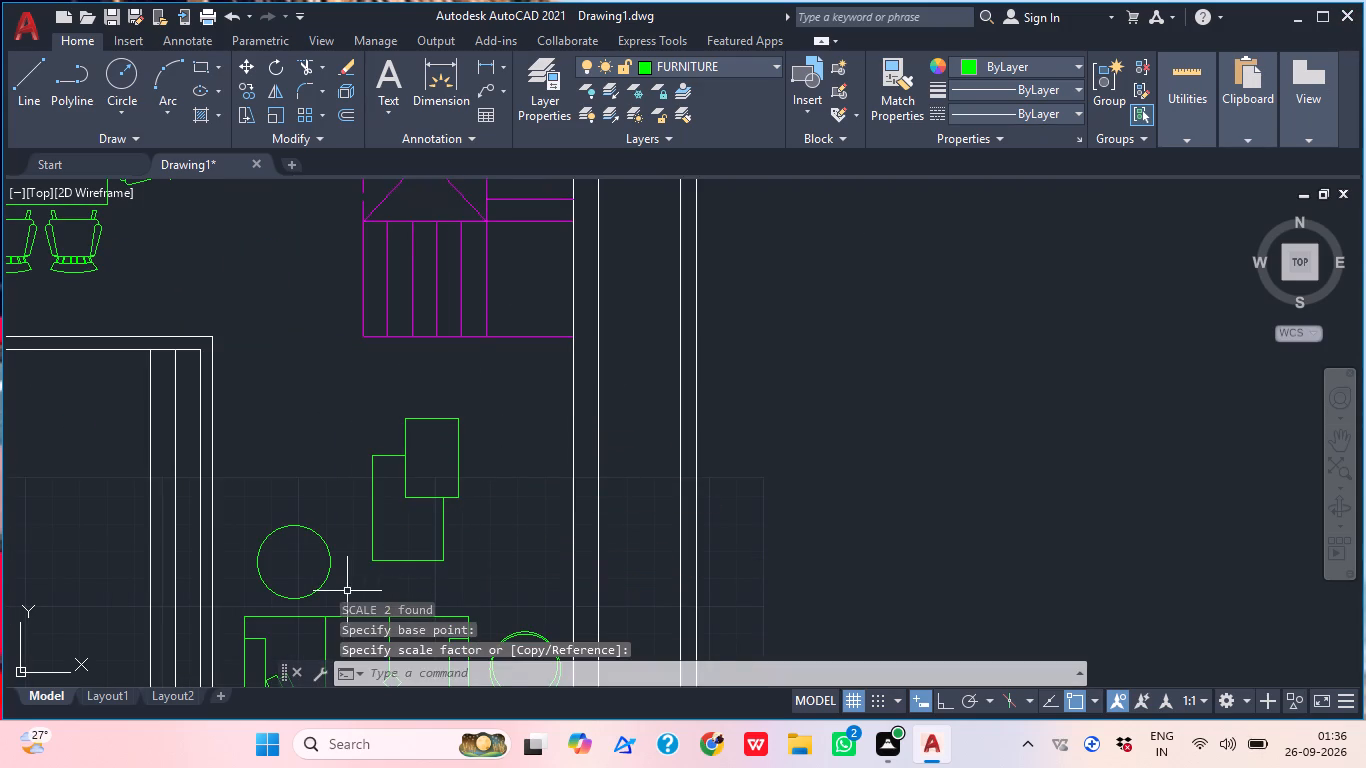
# Scale the circle north of the sofa down slightly, freehand, from a base point near its centre.
pyautogui.click(347, 591)
pyautogui.click(242, 531)
pyautogui.scroll(-1, 404, 458)
pyautogui.scroll(-2, 431, 539)
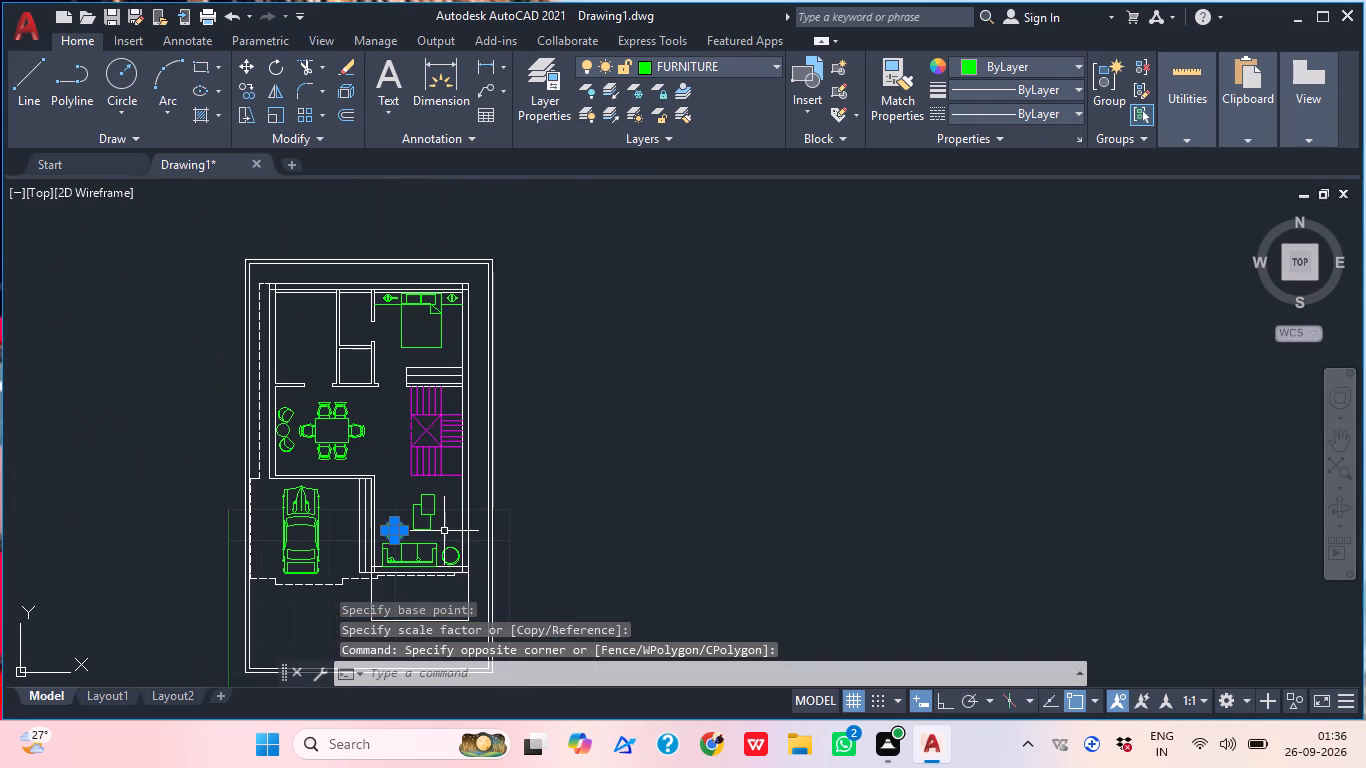
pyautogui.write('SC')
pyautogui.press('space')
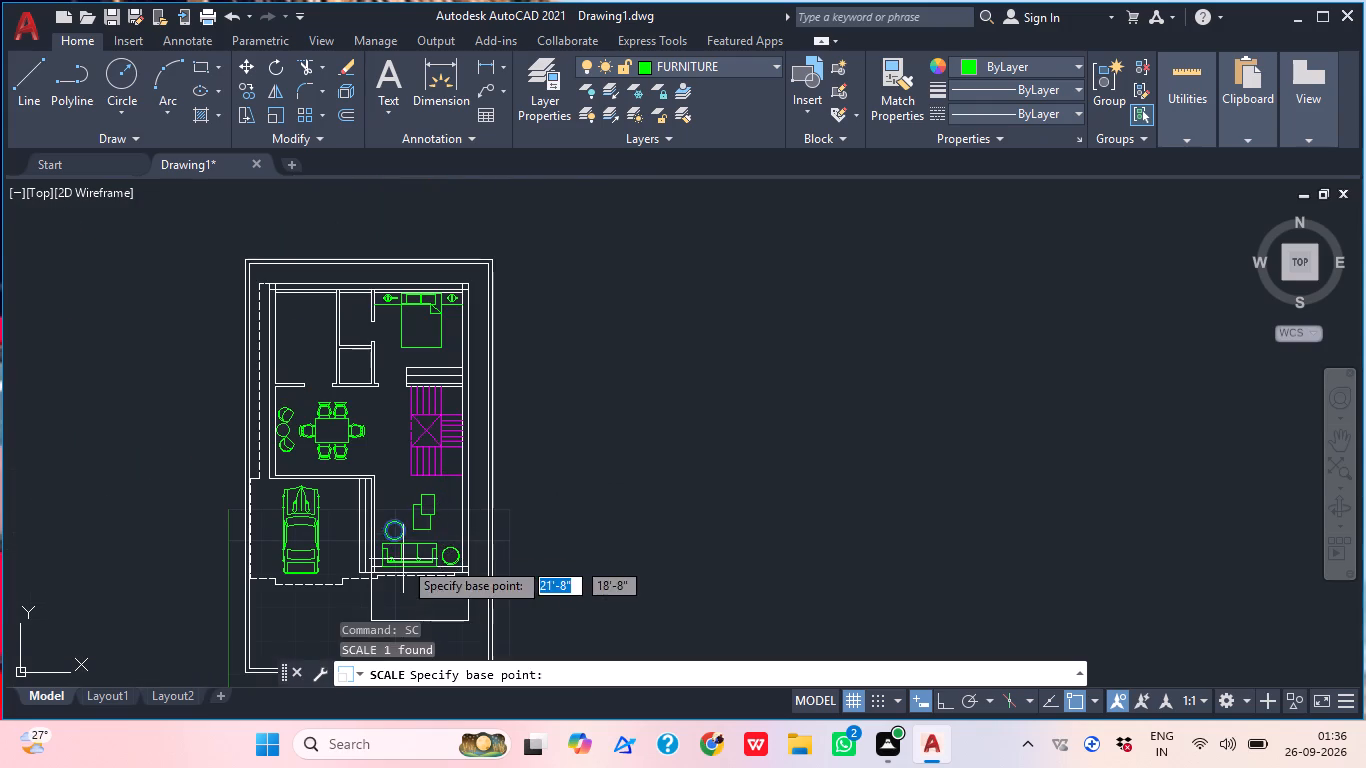
pyautogui.scroll(3, 367, 543)
pyautogui.click(468, 492)
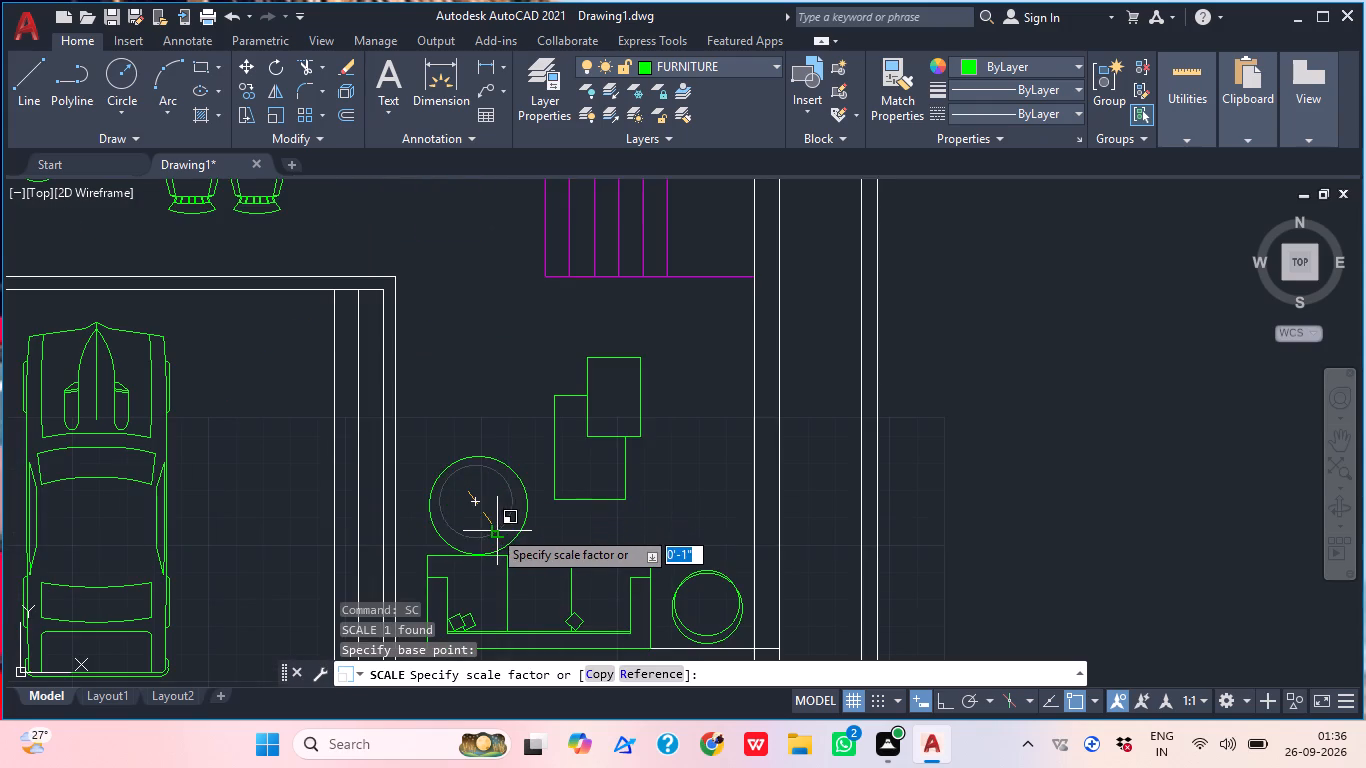
pyautogui.scroll(1, 473, 522)
pyautogui.click(472, 522)
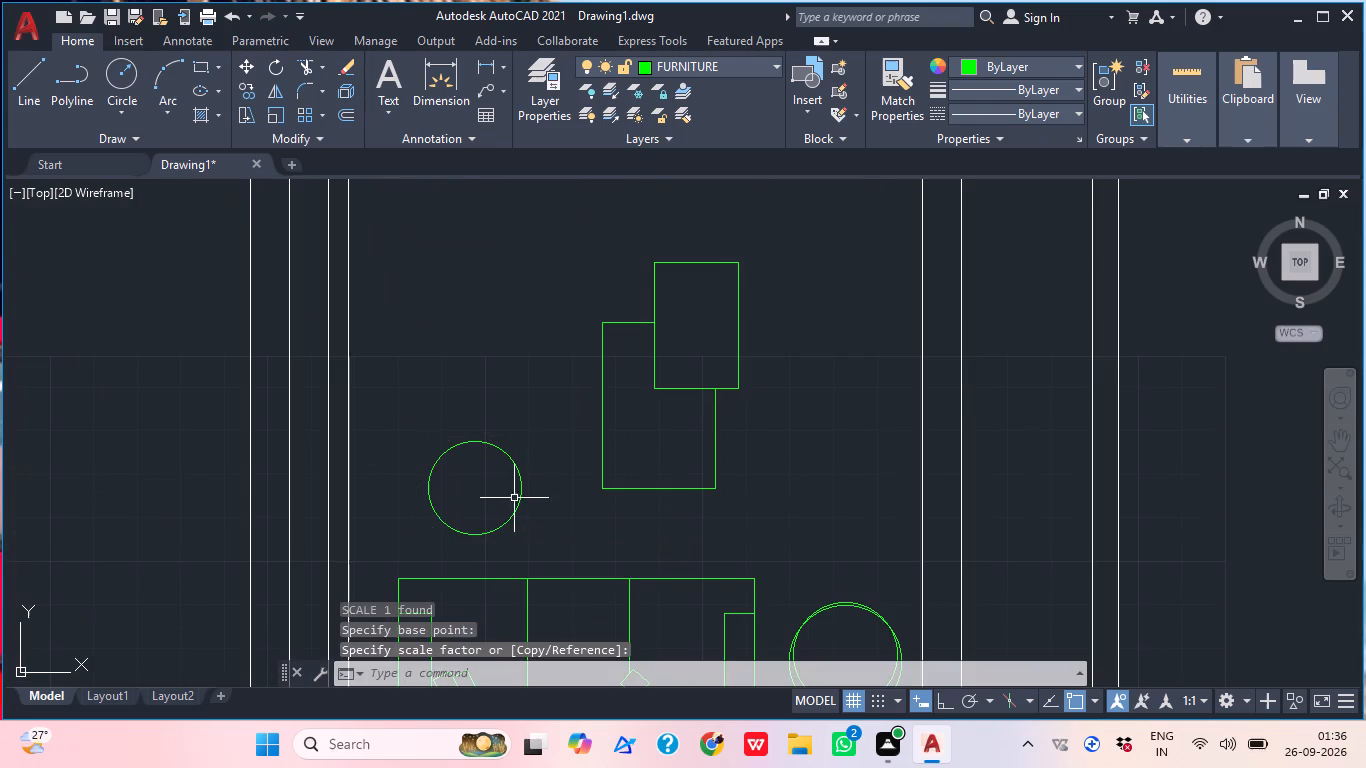
# Examine the resized circle and tables beside the sofa and the overall furnished floor plan.
pyautogui.moveTo(562, 524); pyautogui.dragTo(425, 517, button='middle')
pyautogui.scroll(-3, 528, 486)
pyautogui.moveTo(519, 500); pyautogui.dragTo(507, 513, button='middle')
pyautogui.scroll(1, 513, 493)
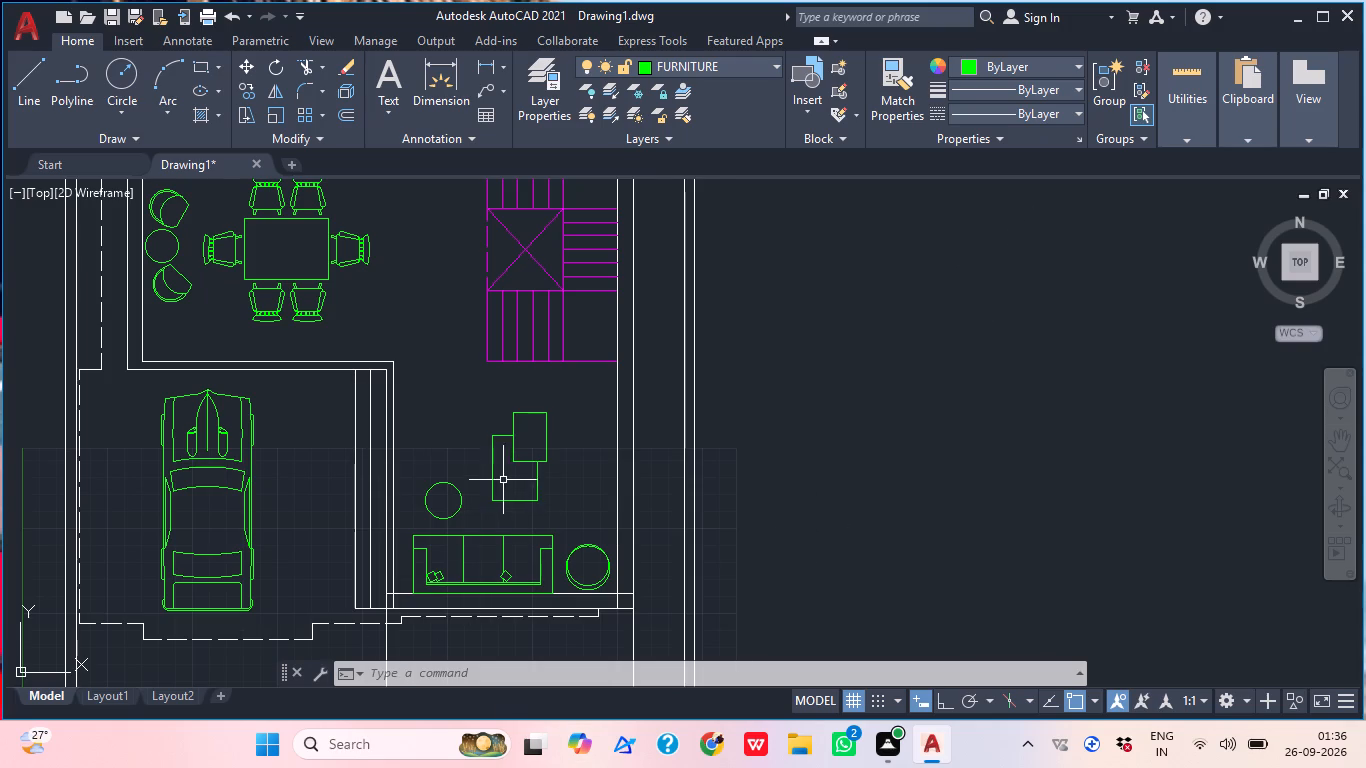
pyautogui.scroll(4, 500, 478)
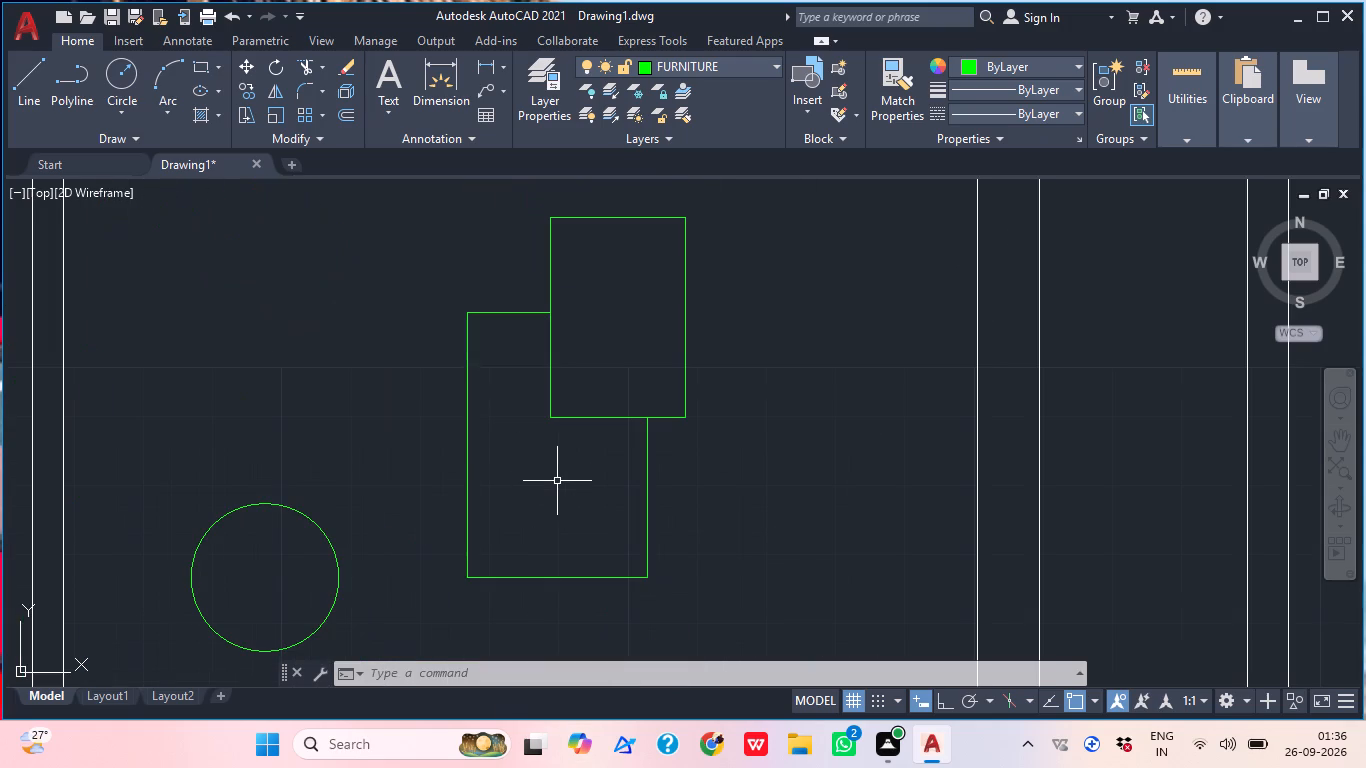
pyautogui.moveTo(551, 488); pyautogui.dragTo(524, 485, button='middle')
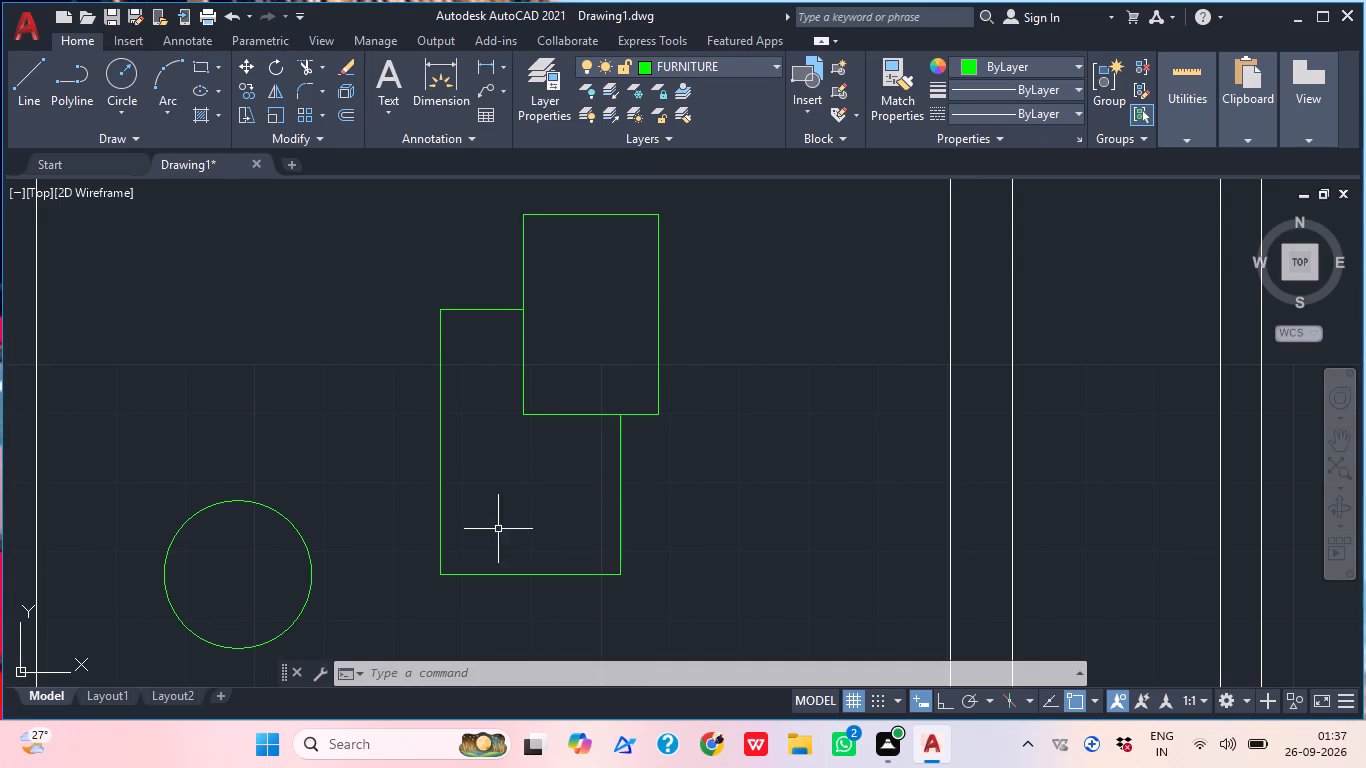
pyautogui.scroll(-1, 518, 515)
pyautogui.moveTo(562, 491); pyautogui.dragTo(558, 501, button='middle')
pyautogui.scroll(-4, 561, 495)
pyautogui.moveTo(451, 505); pyautogui.dragTo(432, 545, button='middle')
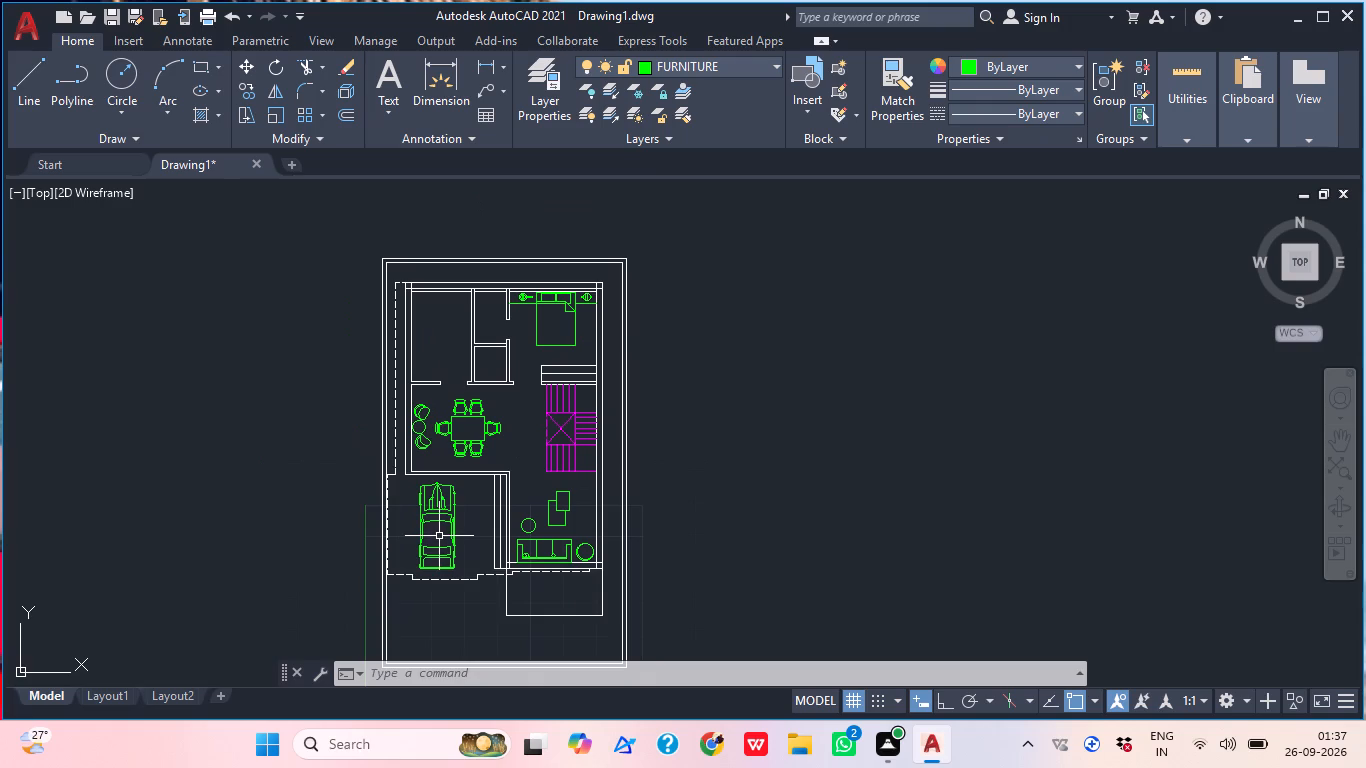
pyautogui.moveTo(492, 577); pyautogui.dragTo(458, 549, button='middle')
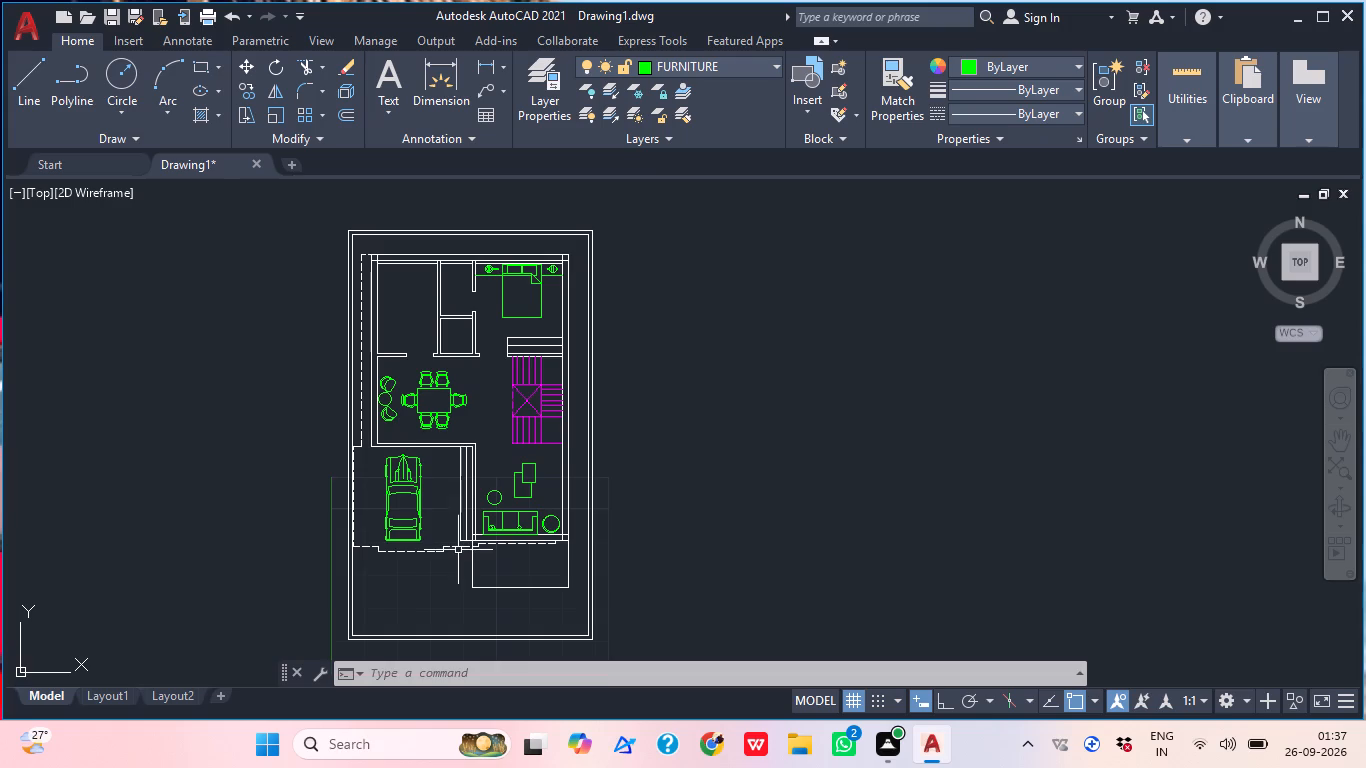
# On the DOOR layer, draw two crossing diagonals, each about 3'-6" long, between the corners of the wall opening north of the dining table.
pyautogui.click(742, 58)
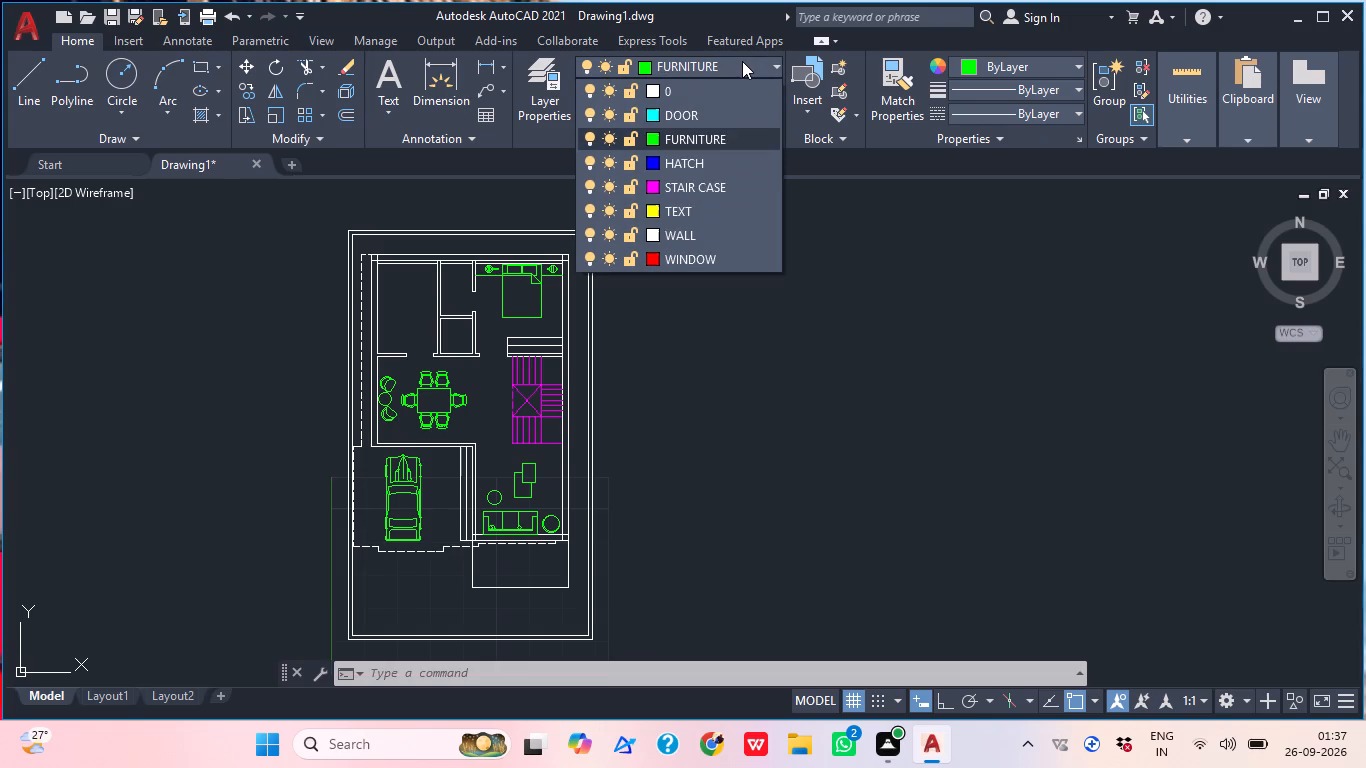
pyautogui.click(680, 111)
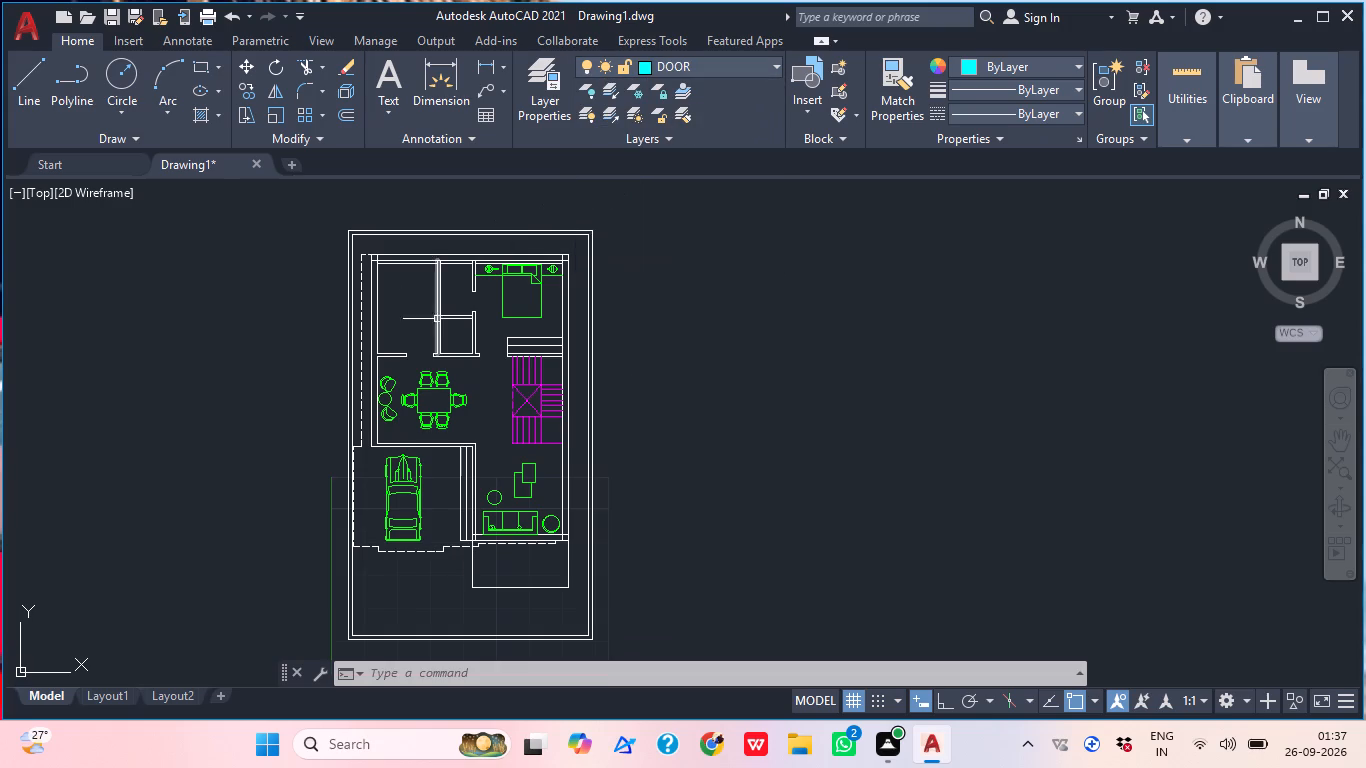
pyautogui.scroll(3, 418, 382)
pyautogui.moveTo(372, 327); pyautogui.dragTo(371, 389, button='middle')
pyautogui.scroll(4, 371, 367)
pyautogui.moveTo(325, 293); pyautogui.dragTo(325, 371, button='middle')
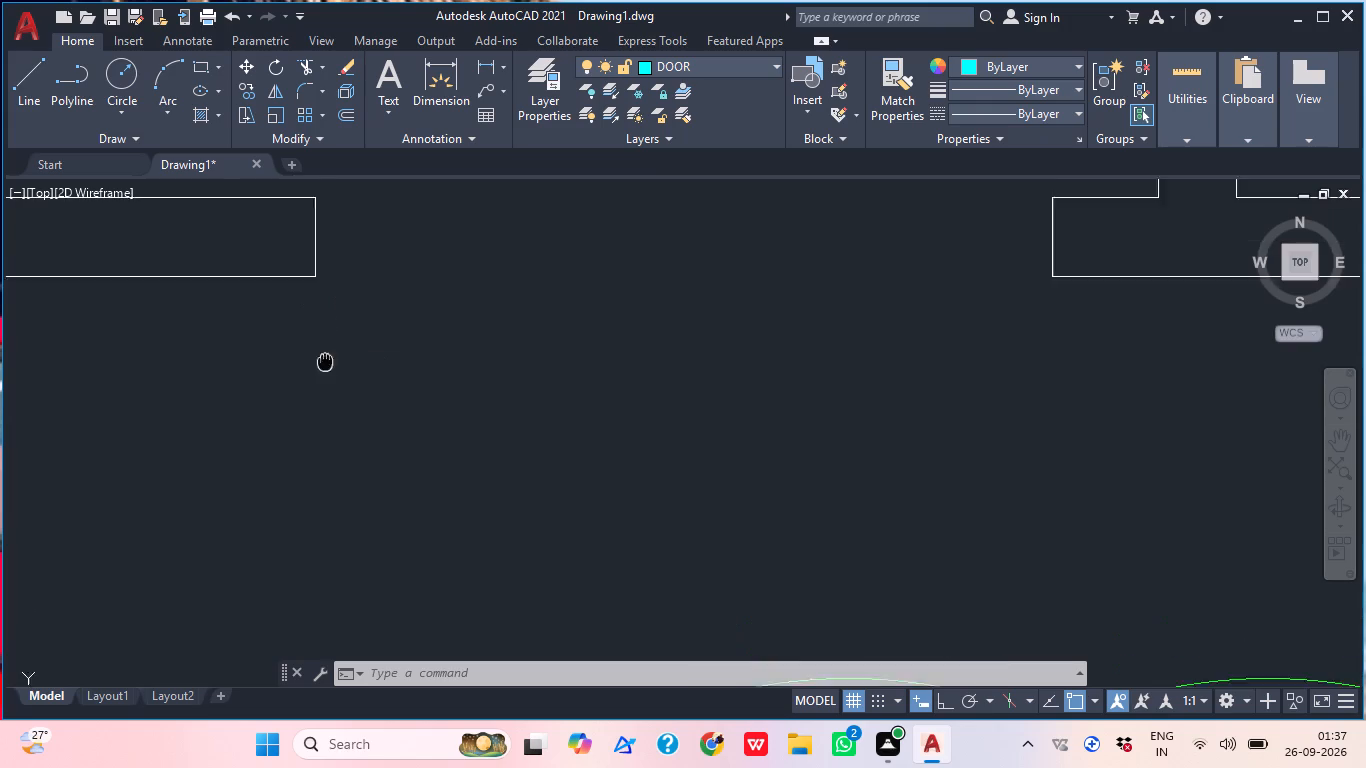
pyautogui.moveTo(325, 371); pyautogui.dragTo(317, 414, button='middle')
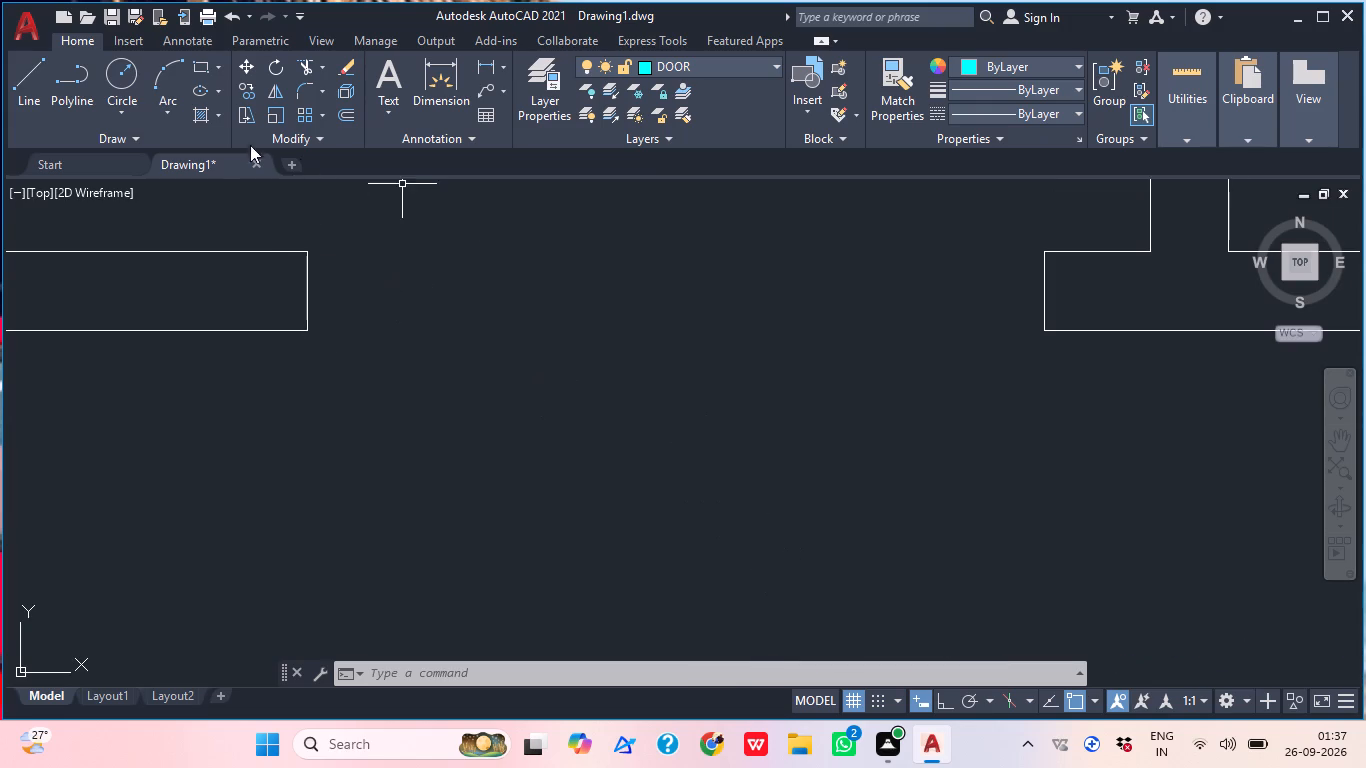
pyautogui.click(28, 67)
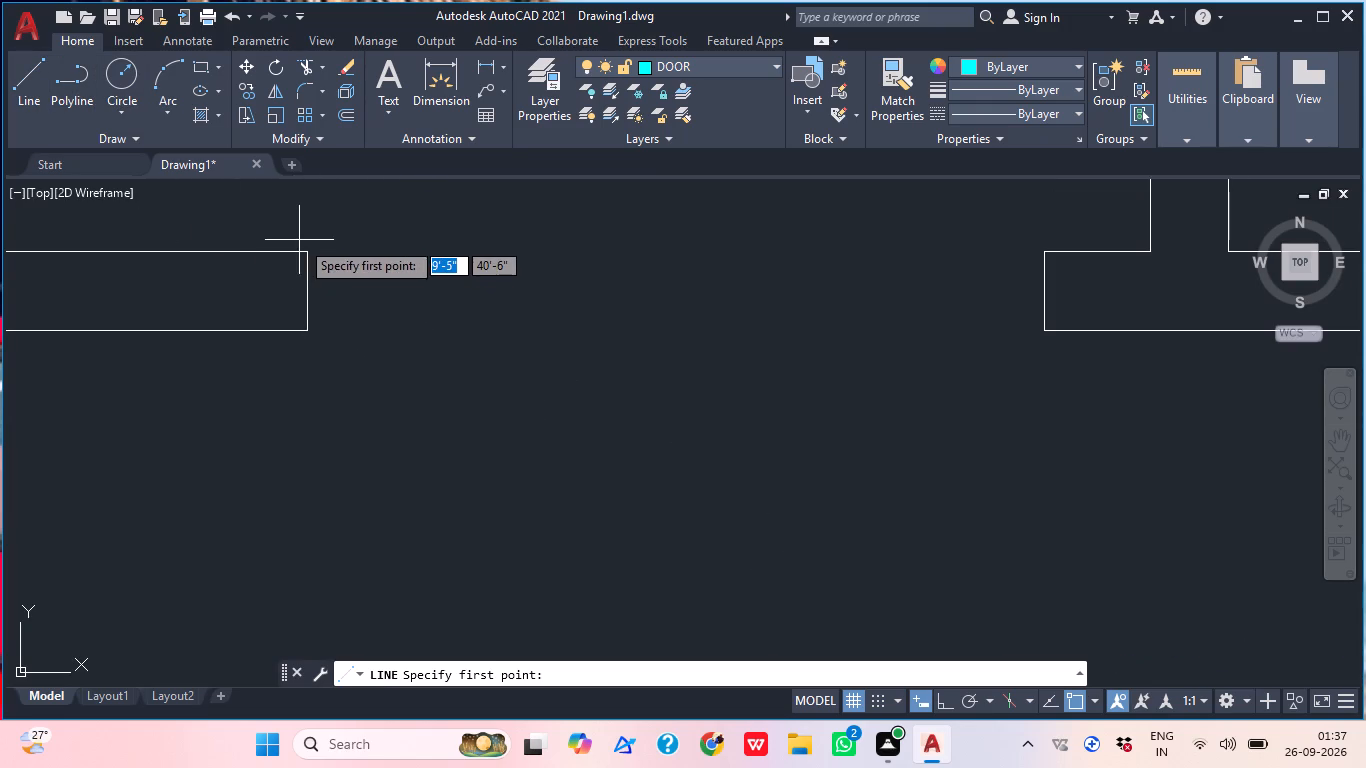
pyautogui.click(307, 247)
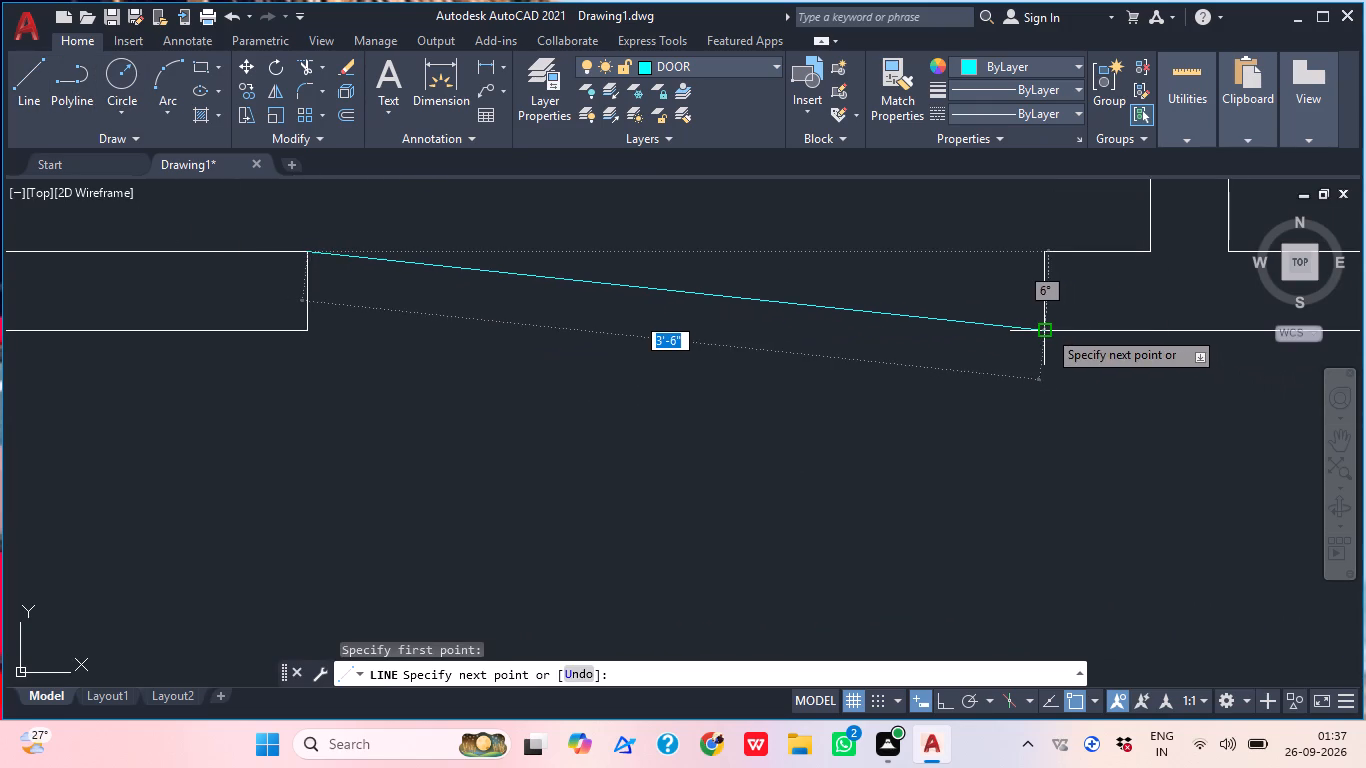
pyautogui.click(1045, 329)
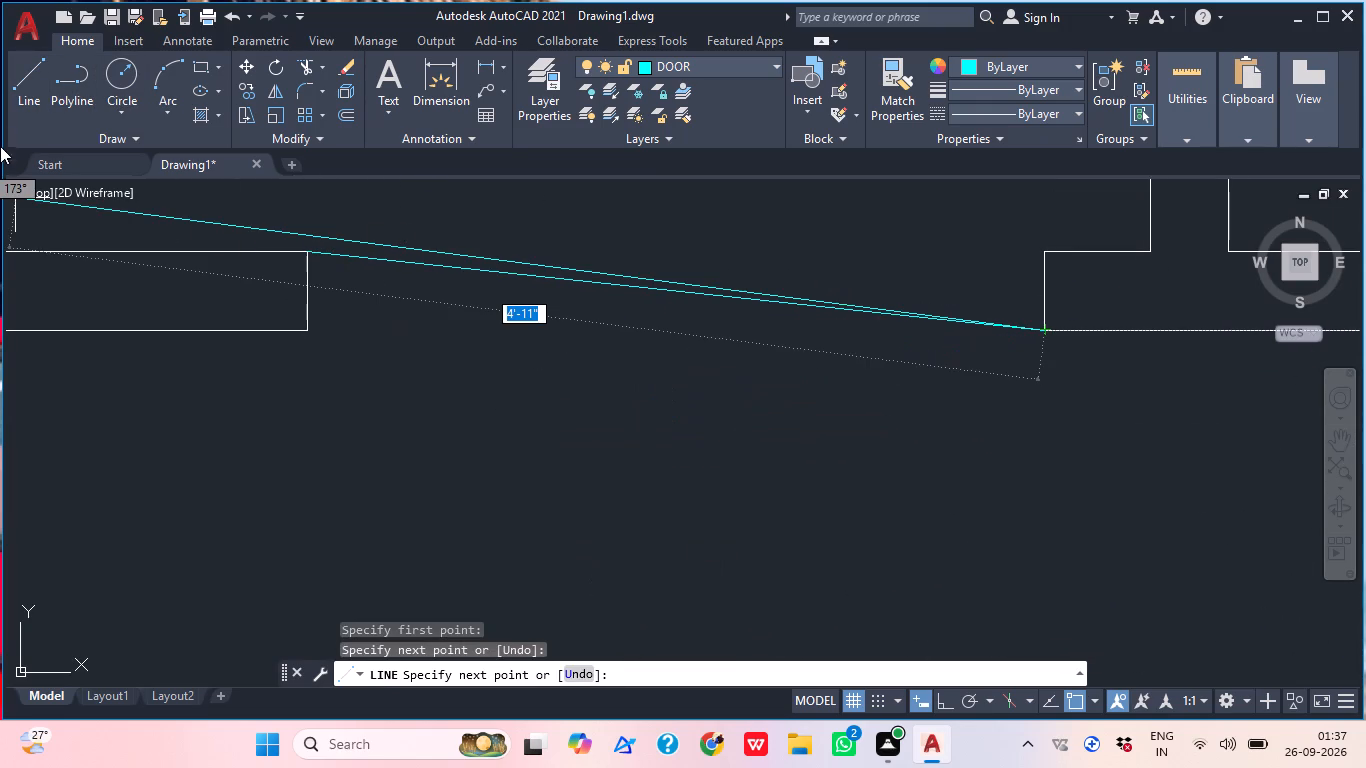
pyautogui.click(20, 80)
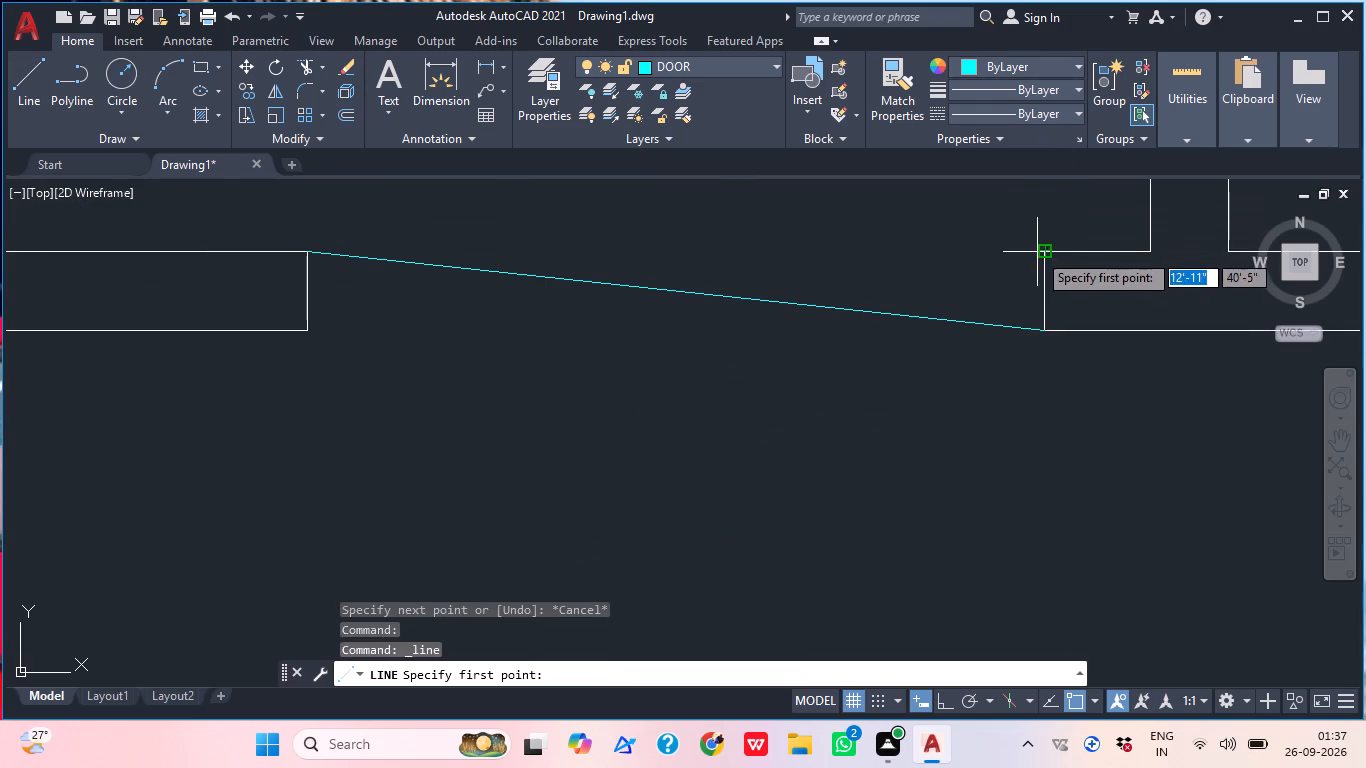
pyautogui.click(1044, 257)
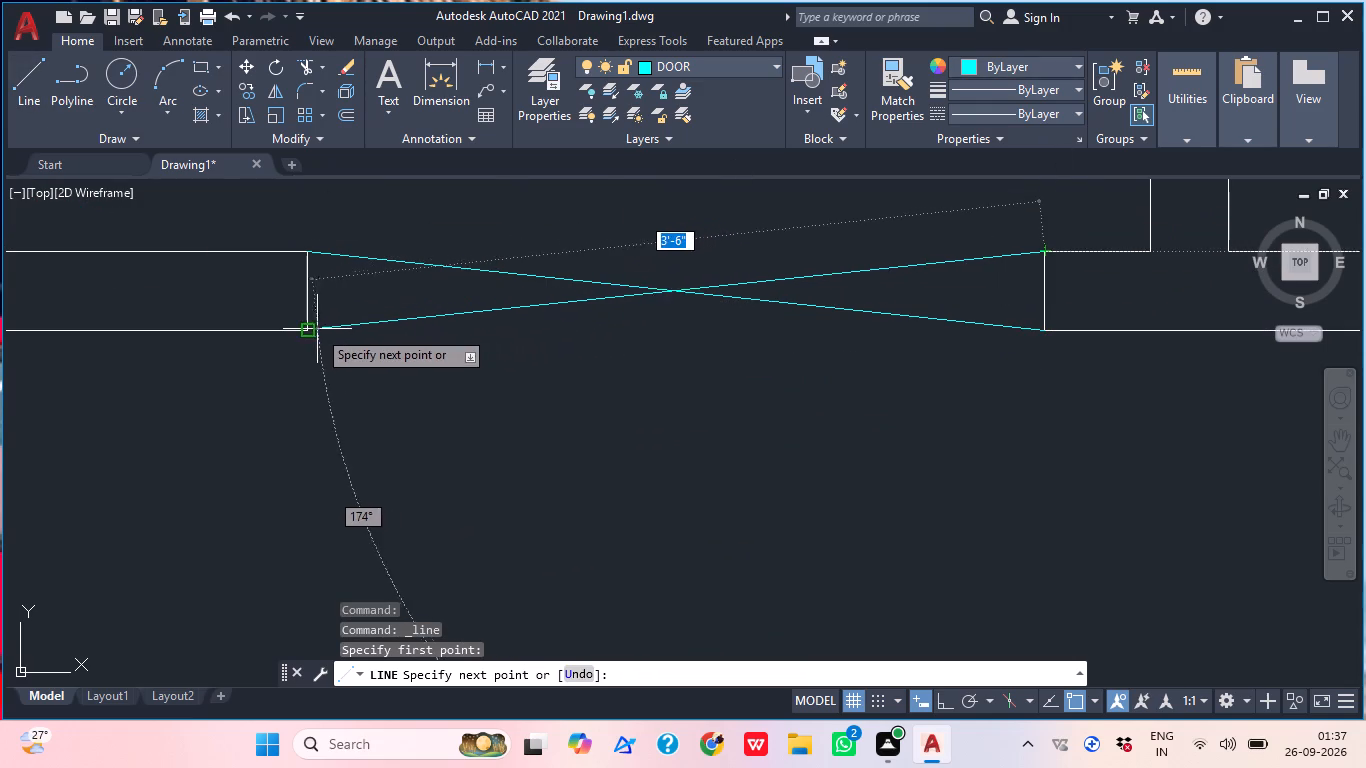
pyautogui.click(310, 324)
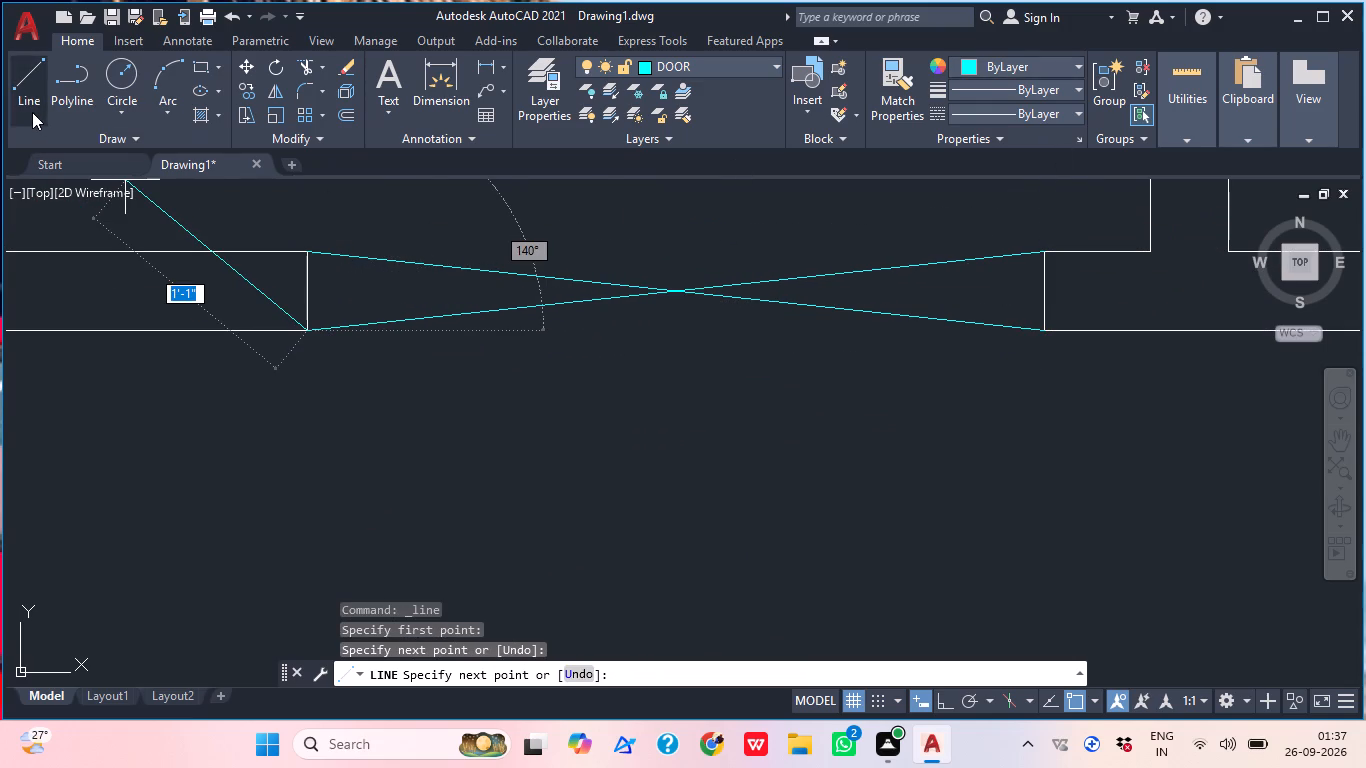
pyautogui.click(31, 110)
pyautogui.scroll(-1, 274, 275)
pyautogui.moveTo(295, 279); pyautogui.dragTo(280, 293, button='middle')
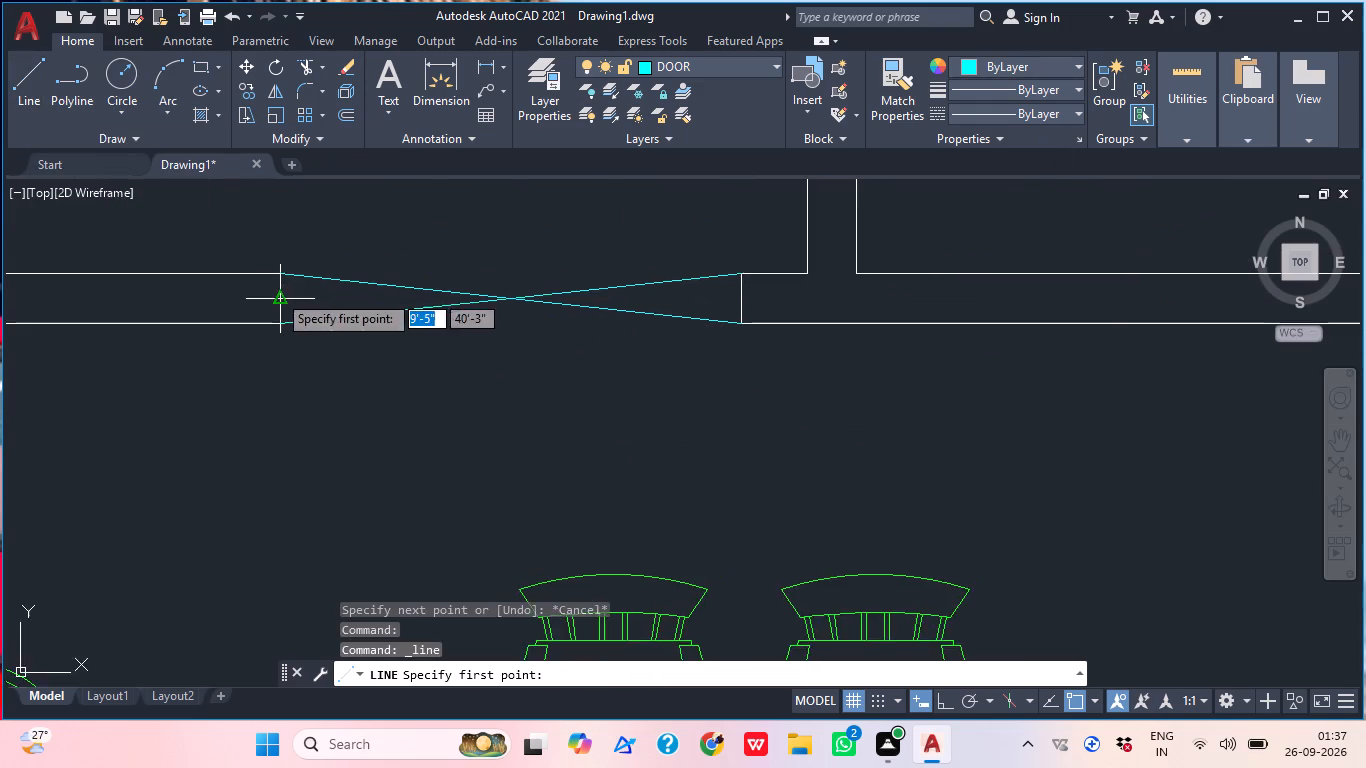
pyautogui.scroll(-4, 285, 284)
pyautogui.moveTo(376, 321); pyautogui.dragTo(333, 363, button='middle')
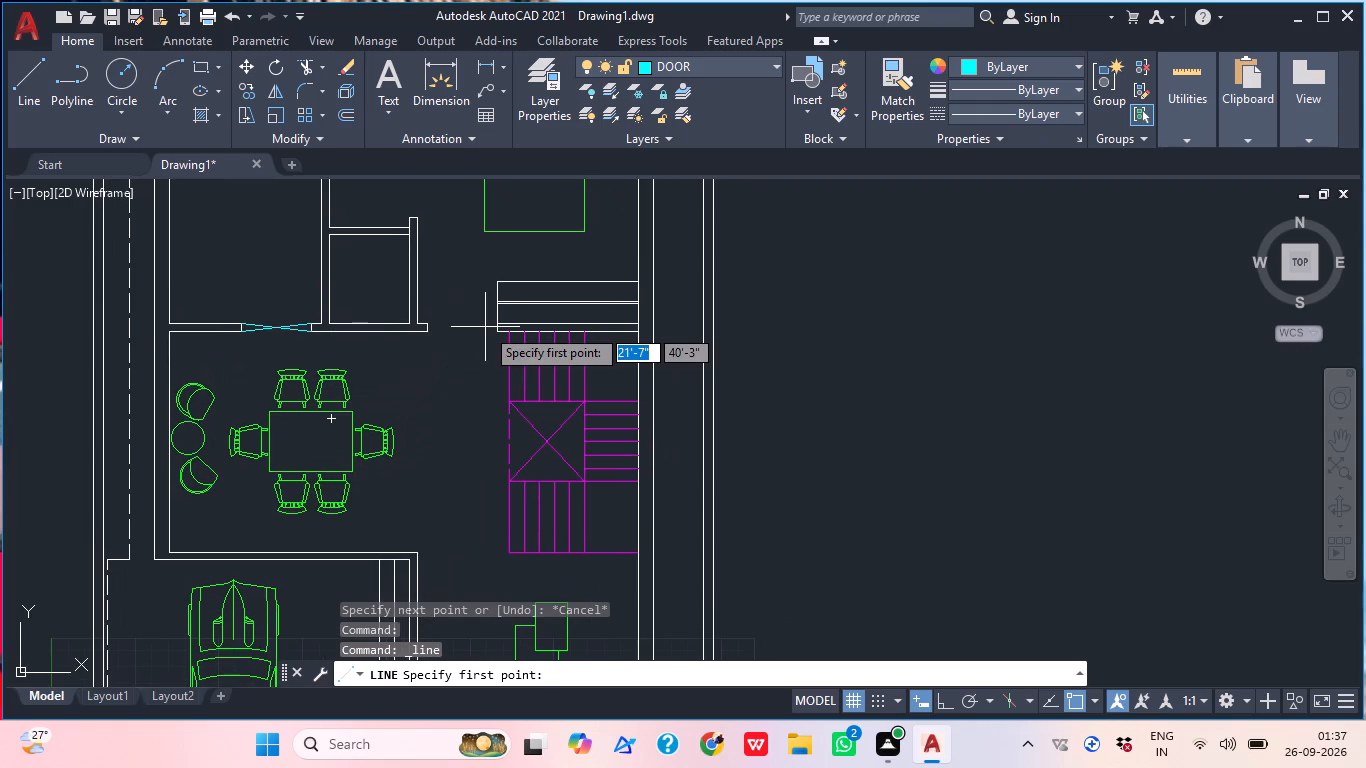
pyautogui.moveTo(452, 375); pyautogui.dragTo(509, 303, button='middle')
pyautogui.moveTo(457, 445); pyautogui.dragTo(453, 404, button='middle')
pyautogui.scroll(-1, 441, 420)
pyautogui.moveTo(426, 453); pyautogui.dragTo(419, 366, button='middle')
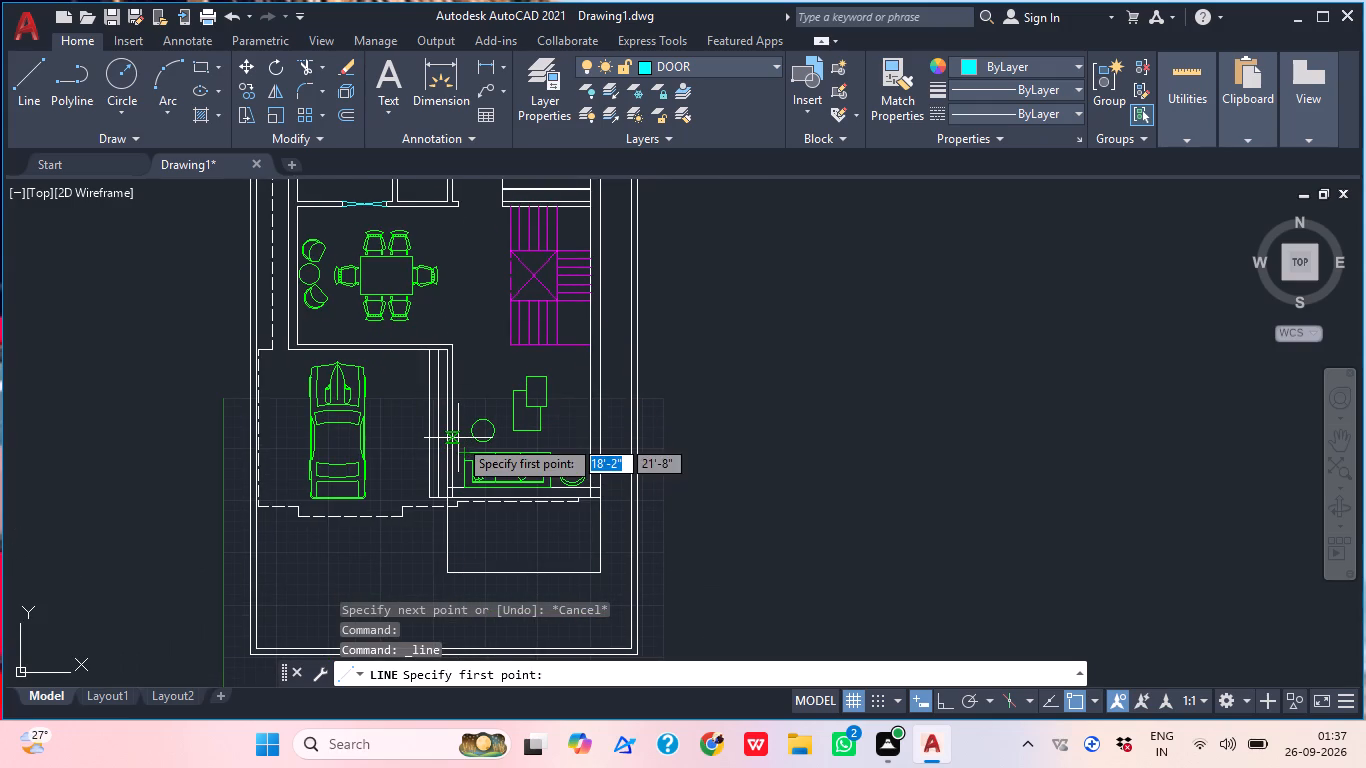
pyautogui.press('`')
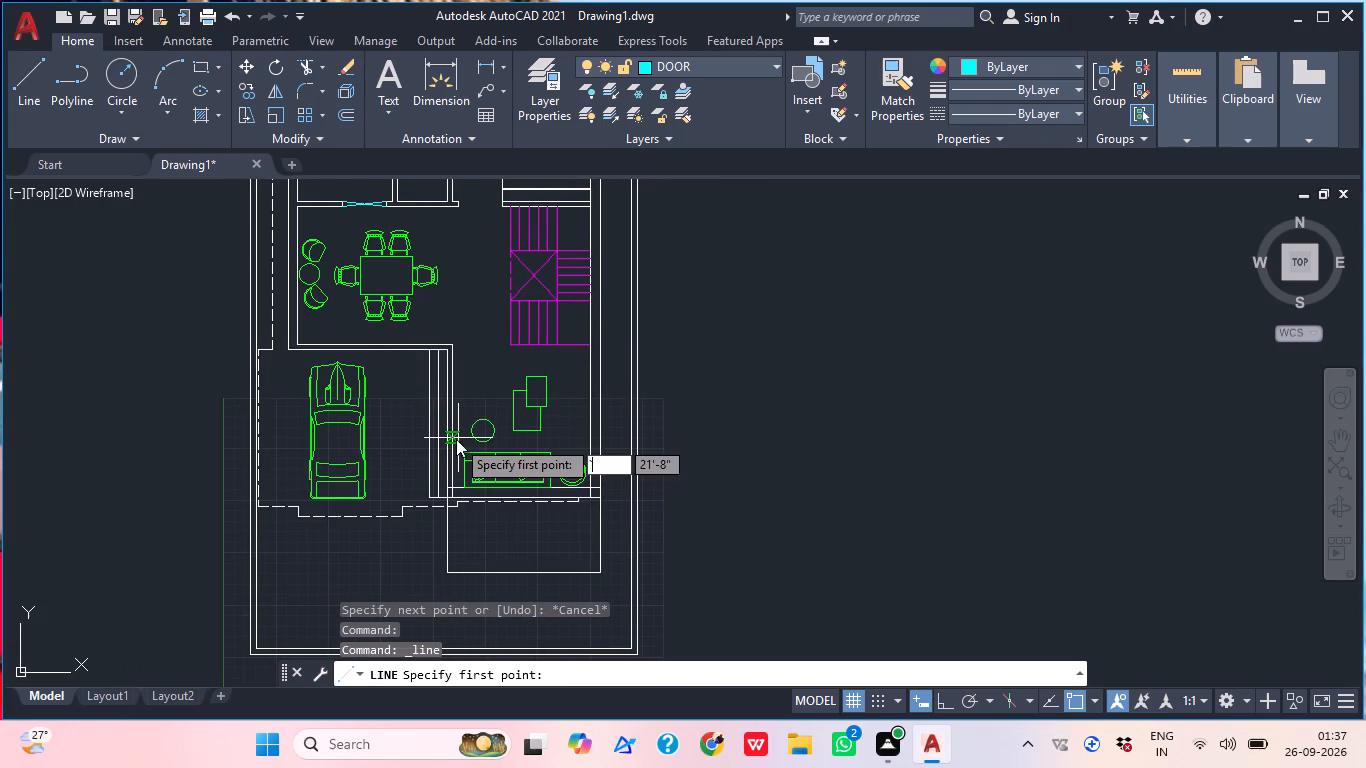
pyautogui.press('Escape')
# Extend the southern line of the wall north of the car porch east to the living-room face of the adjoining wall.
pyautogui.scroll(1, 417, 437)
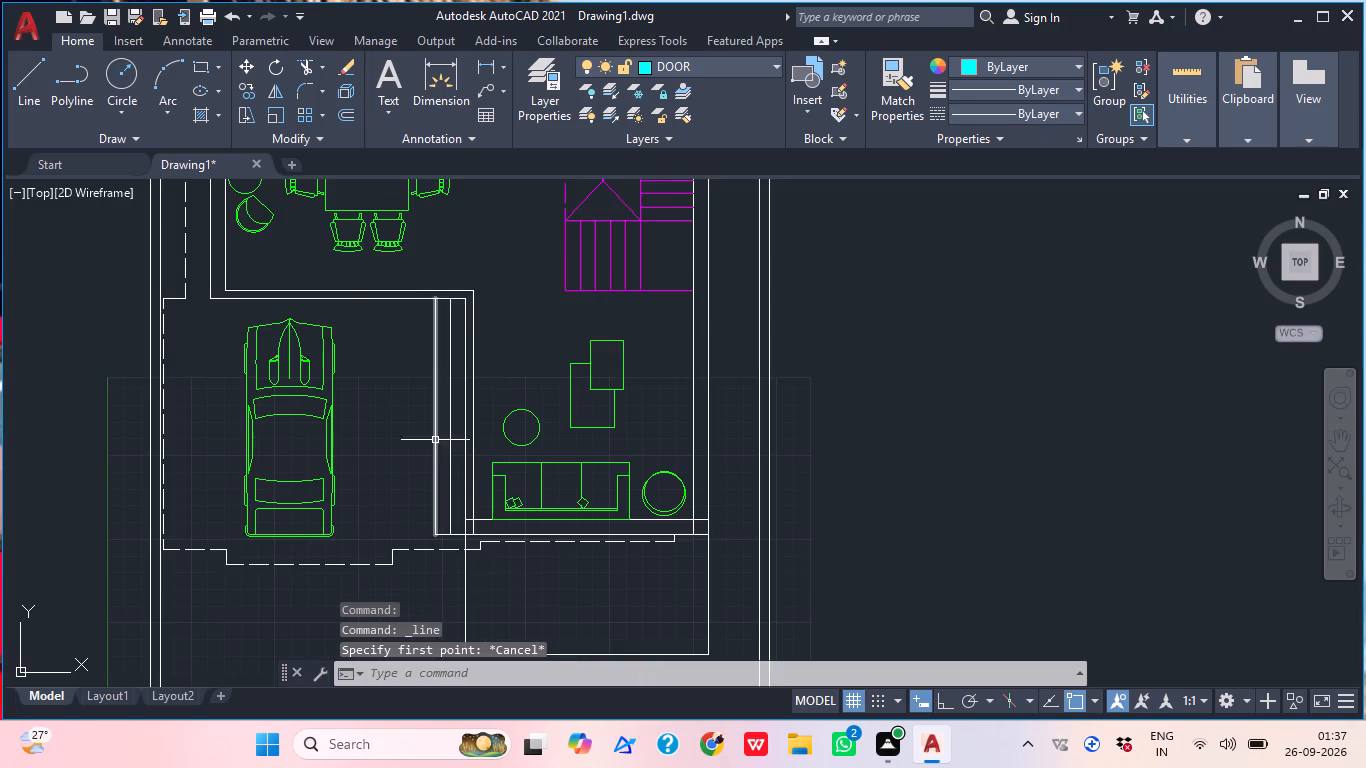
pyautogui.moveTo(421, 452); pyautogui.dragTo(411, 459, button='middle')
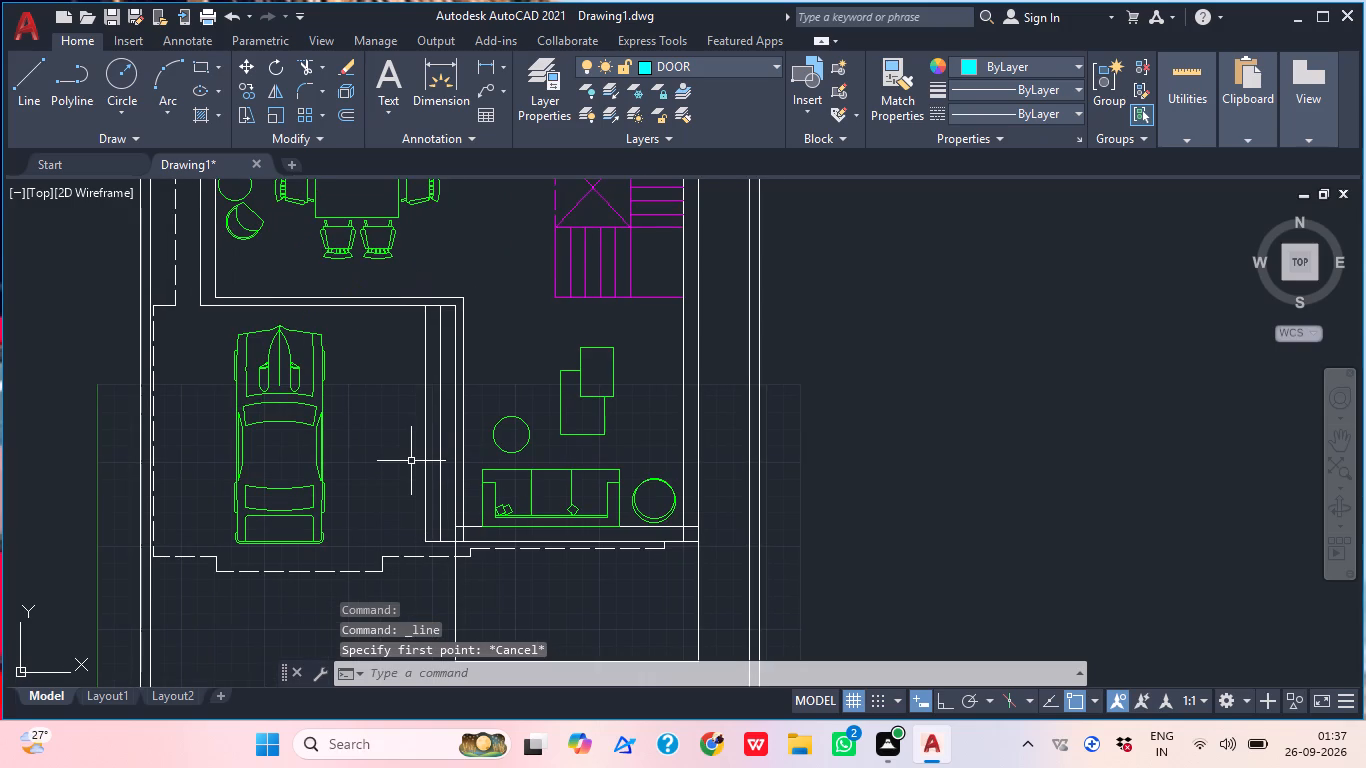
pyautogui.scroll(2, 482, 335)
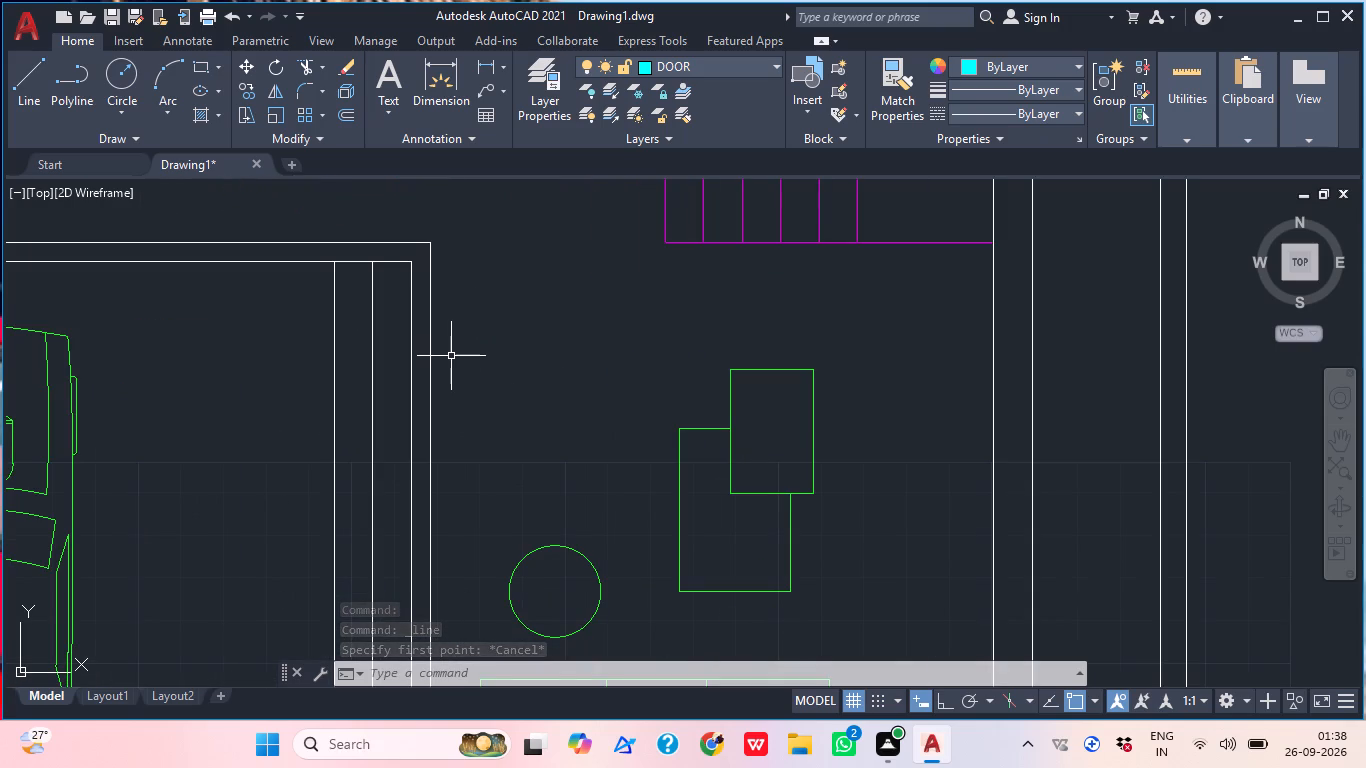
pyautogui.write('EX')
pyautogui.press('space')
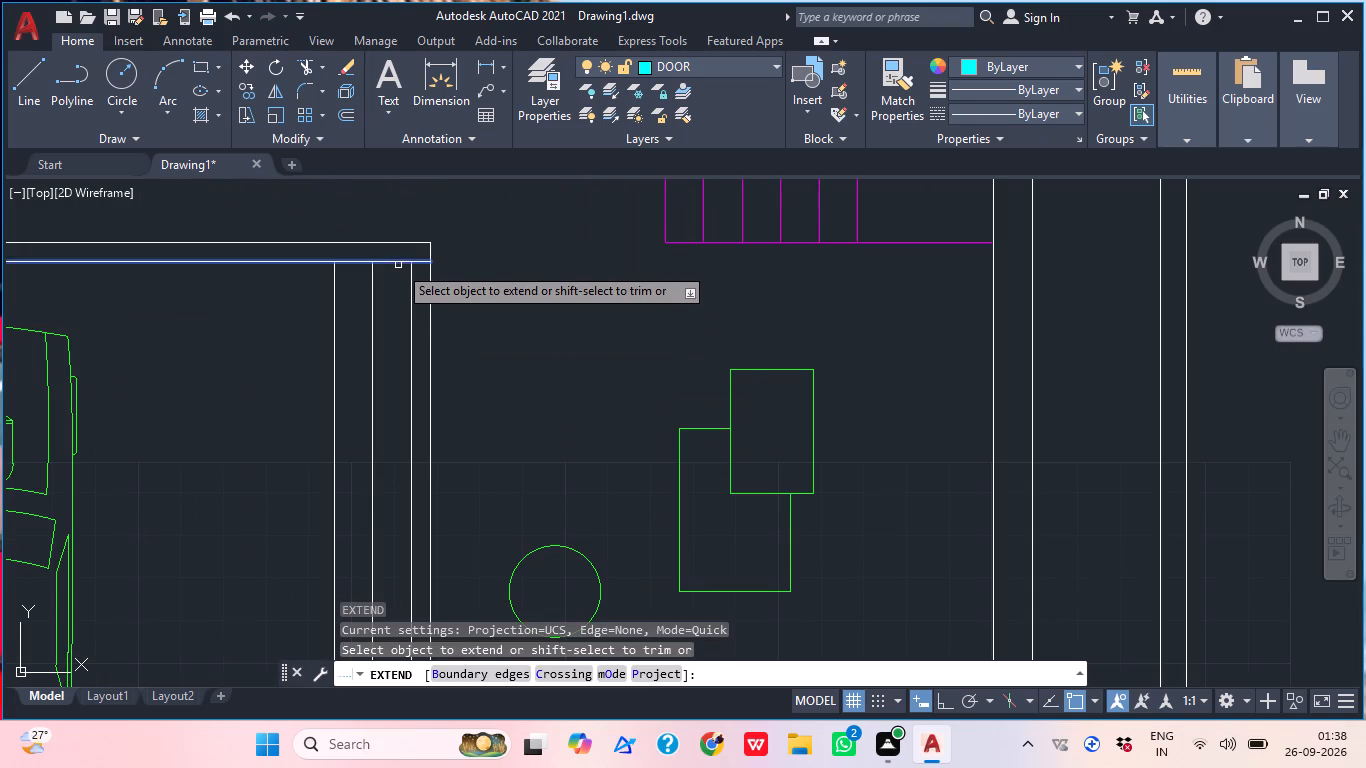
pyautogui.click(395, 263)
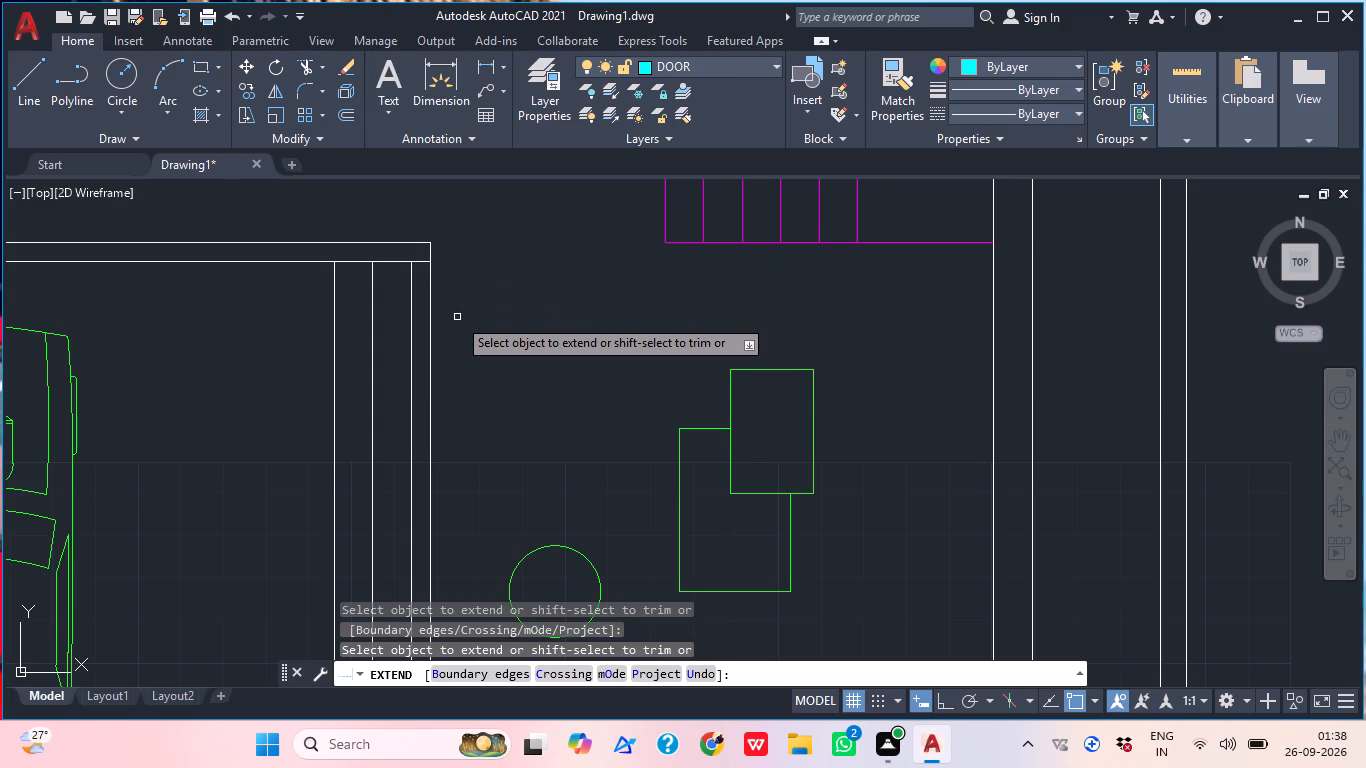
pyautogui.press('Escape')
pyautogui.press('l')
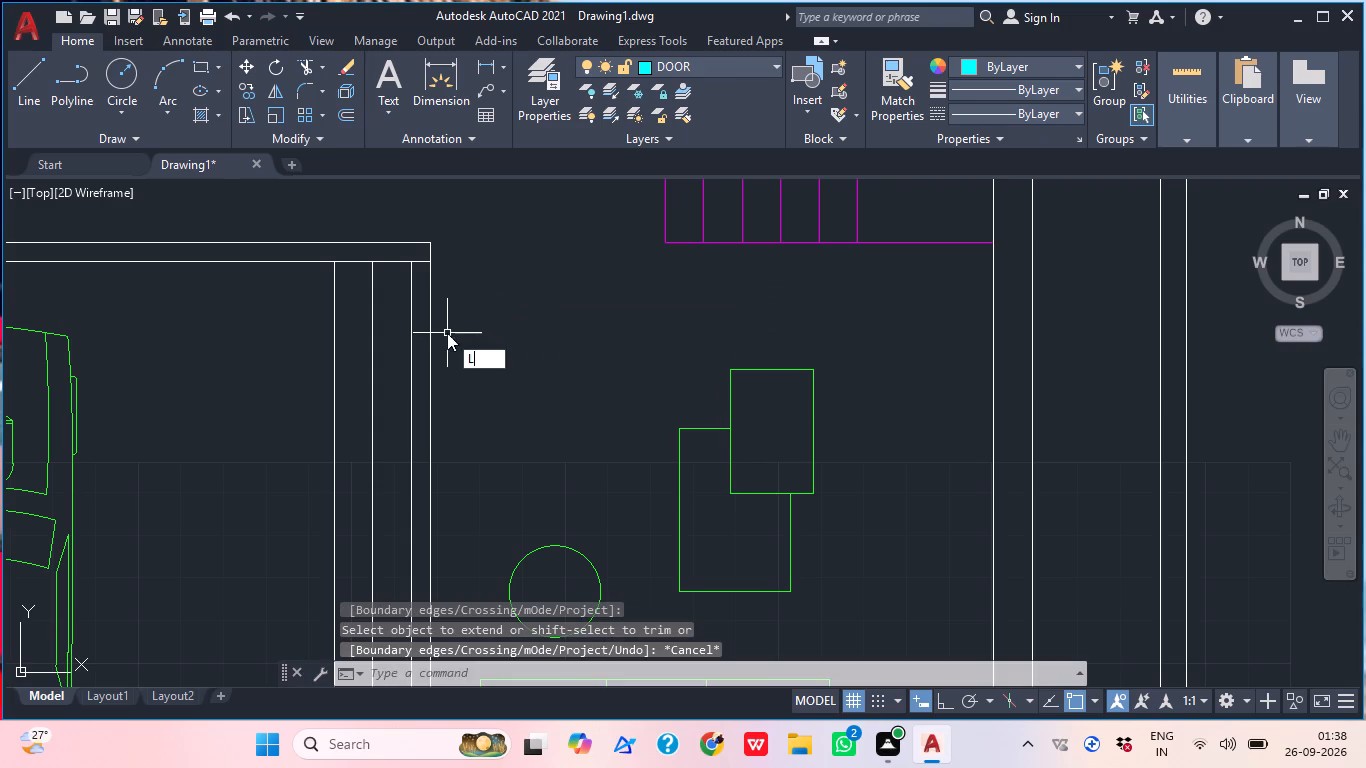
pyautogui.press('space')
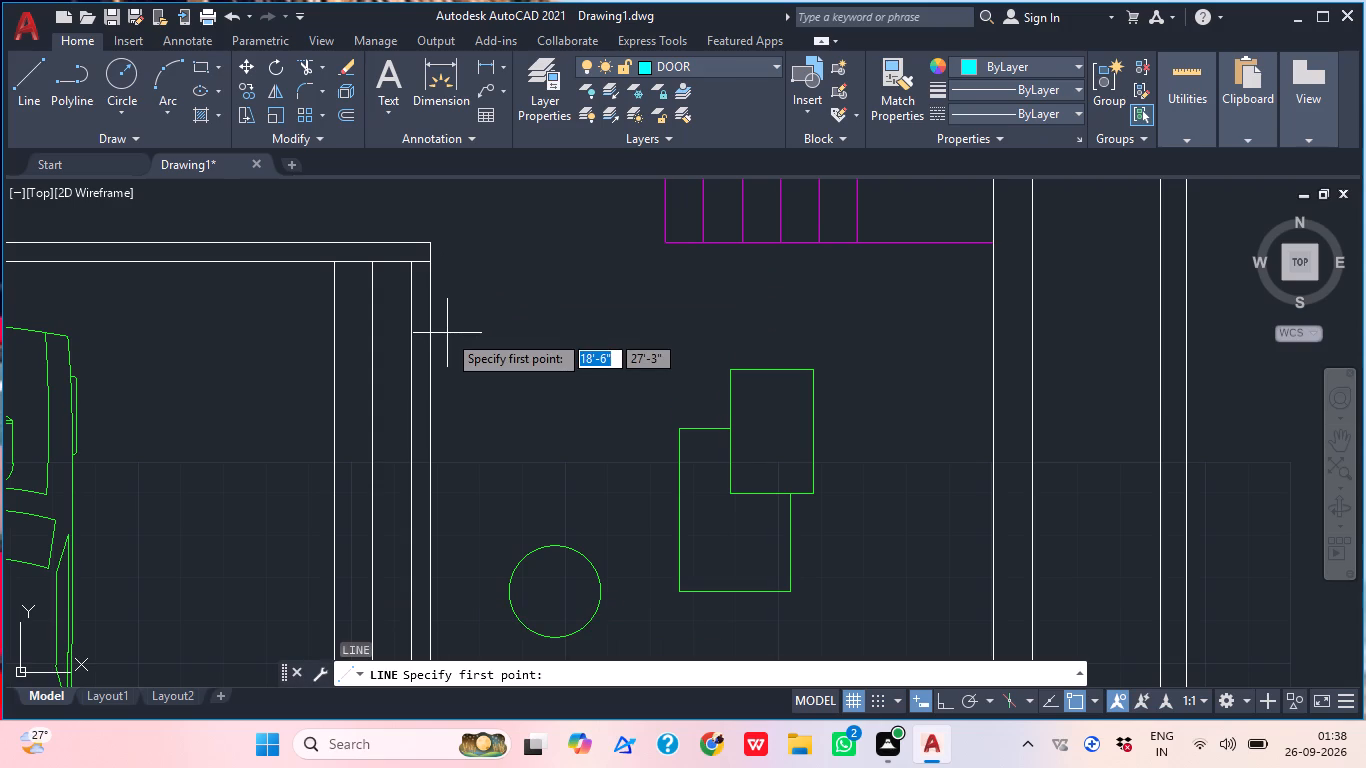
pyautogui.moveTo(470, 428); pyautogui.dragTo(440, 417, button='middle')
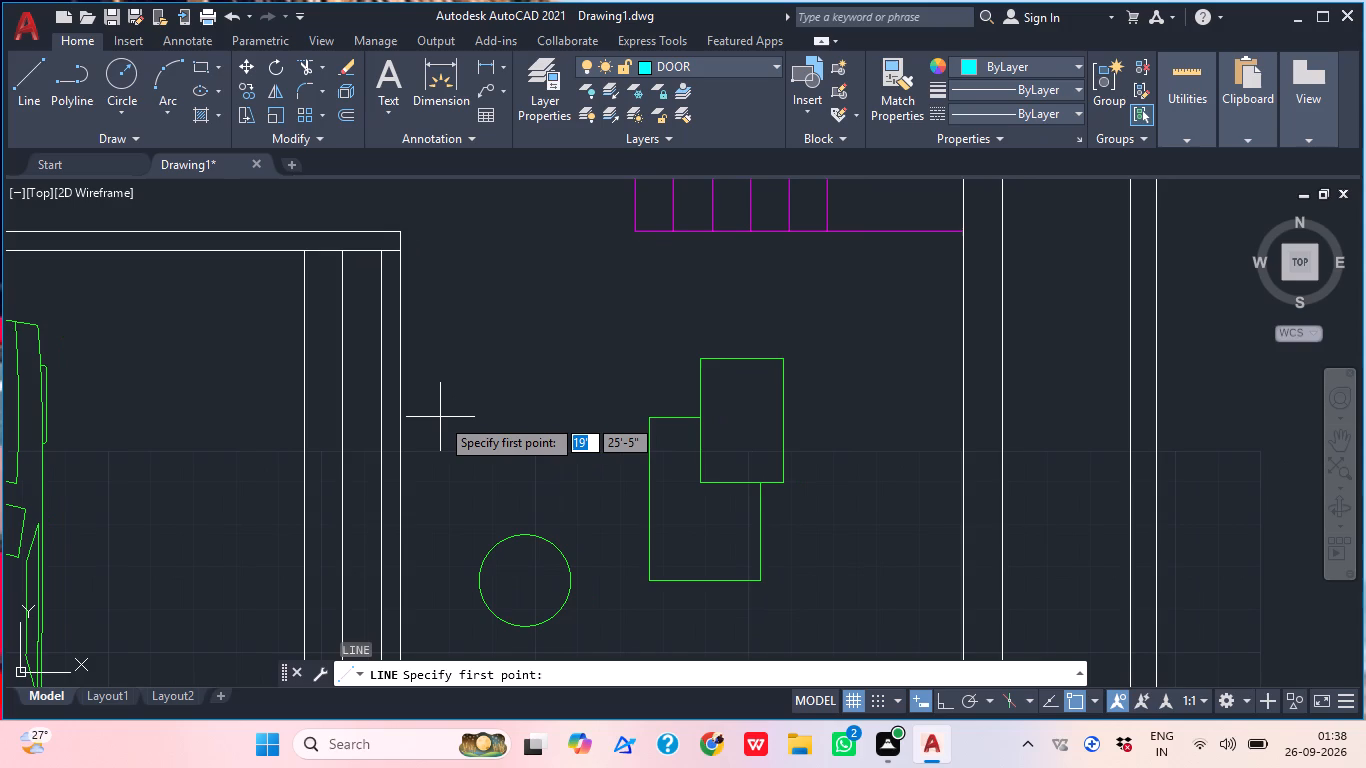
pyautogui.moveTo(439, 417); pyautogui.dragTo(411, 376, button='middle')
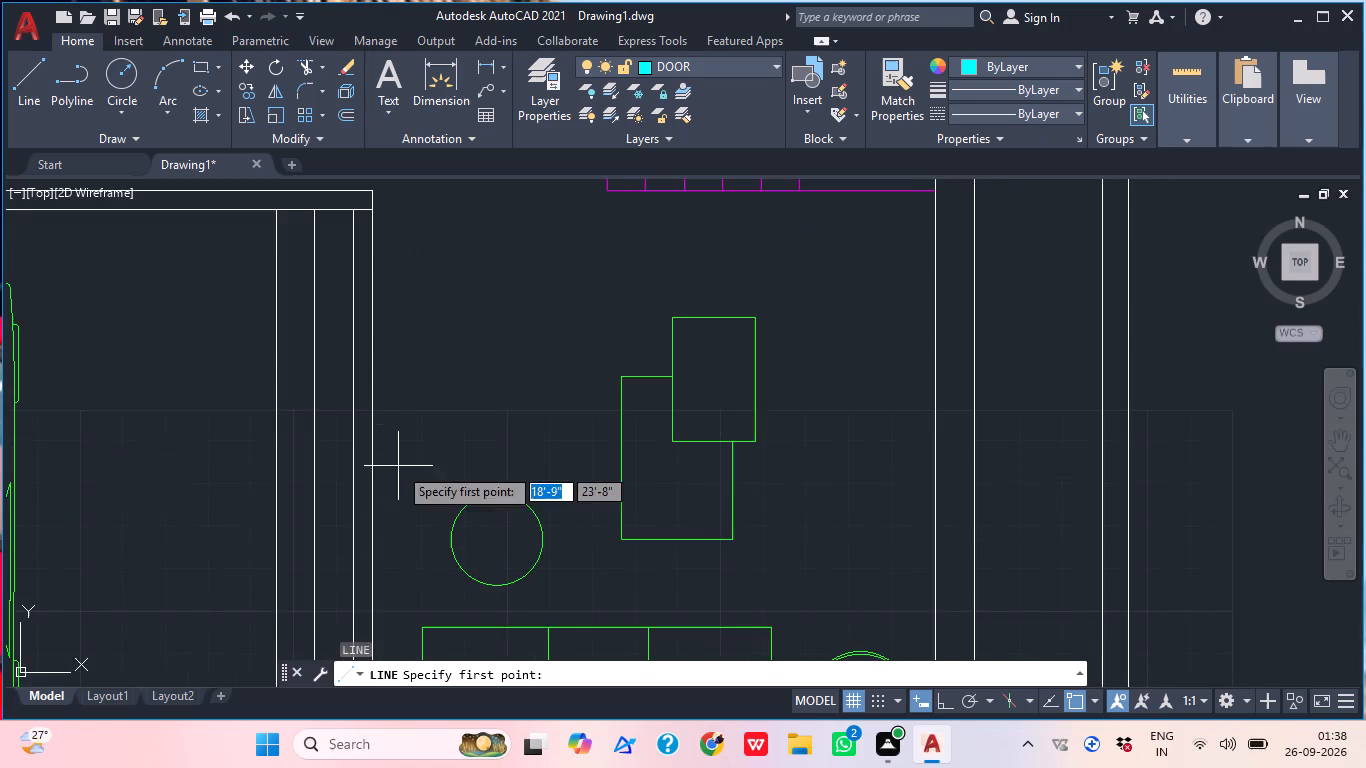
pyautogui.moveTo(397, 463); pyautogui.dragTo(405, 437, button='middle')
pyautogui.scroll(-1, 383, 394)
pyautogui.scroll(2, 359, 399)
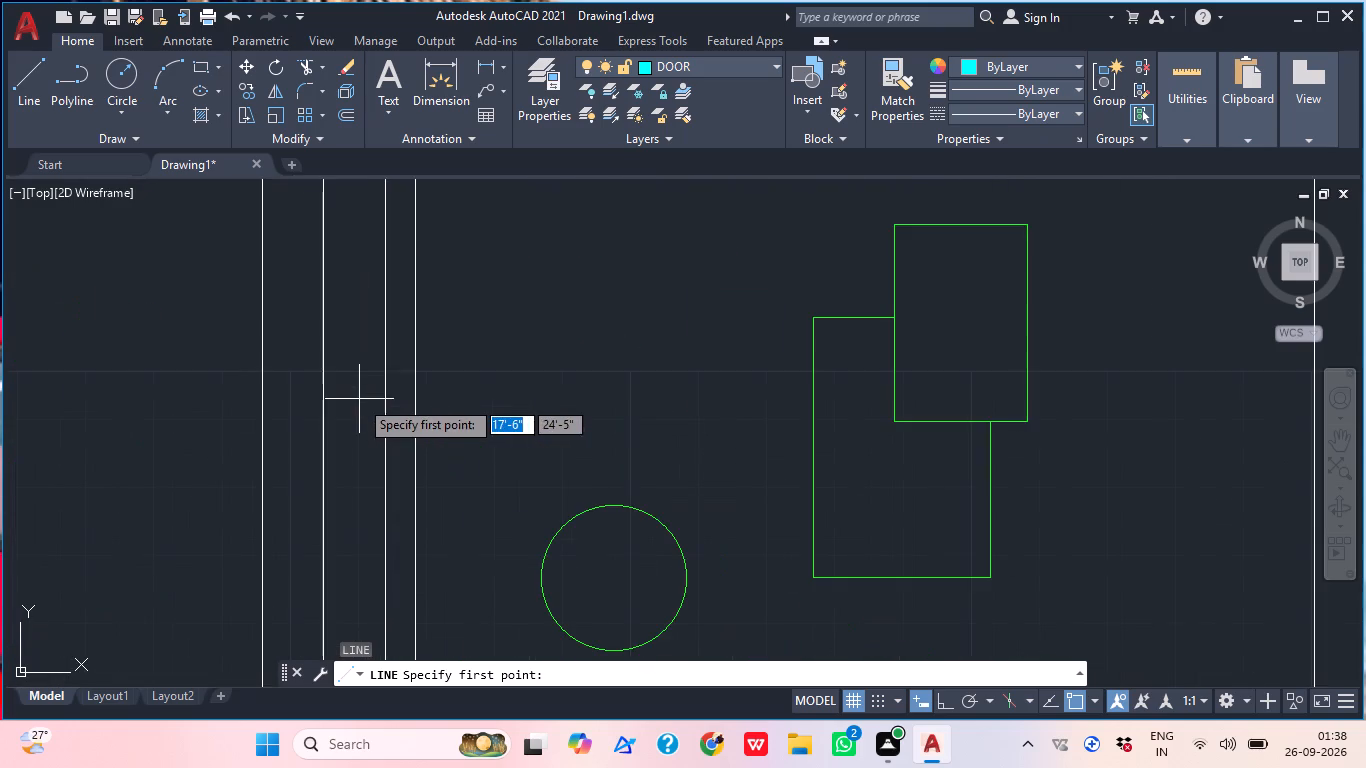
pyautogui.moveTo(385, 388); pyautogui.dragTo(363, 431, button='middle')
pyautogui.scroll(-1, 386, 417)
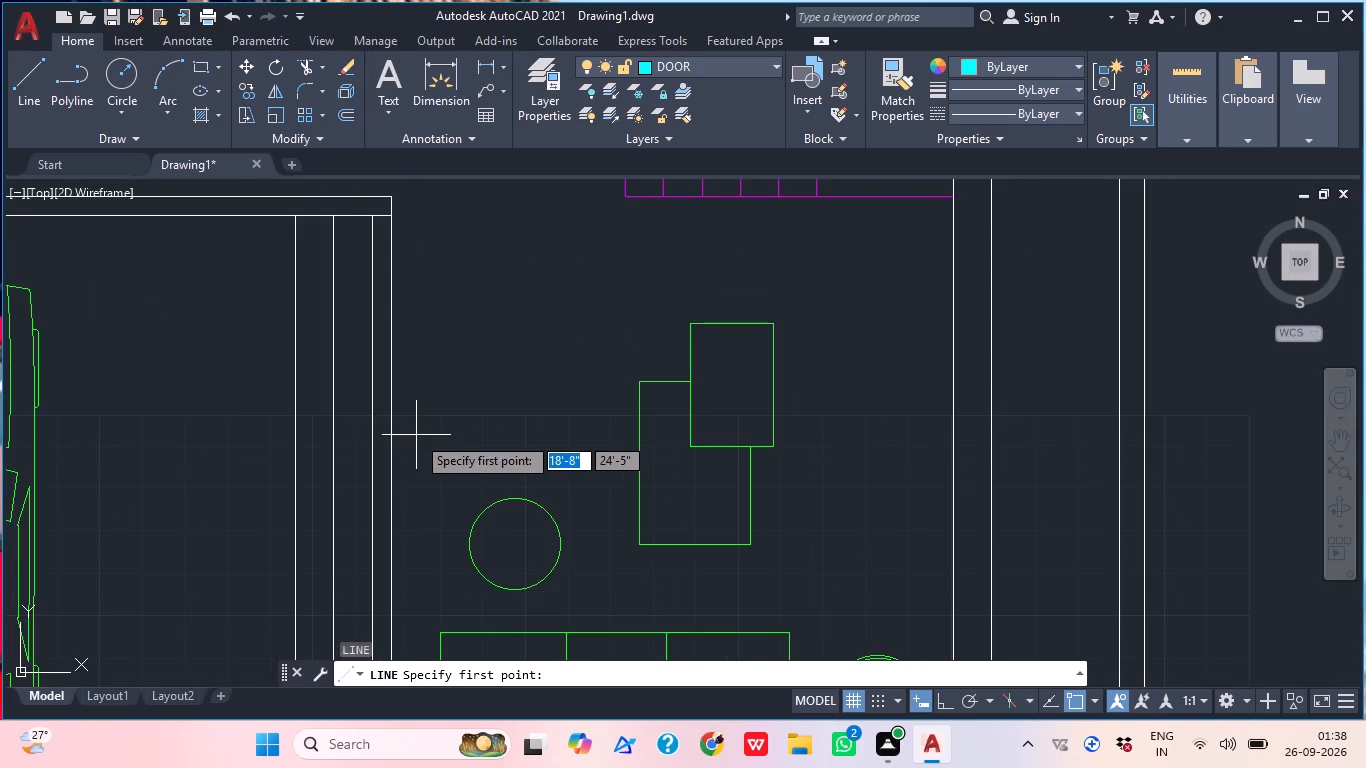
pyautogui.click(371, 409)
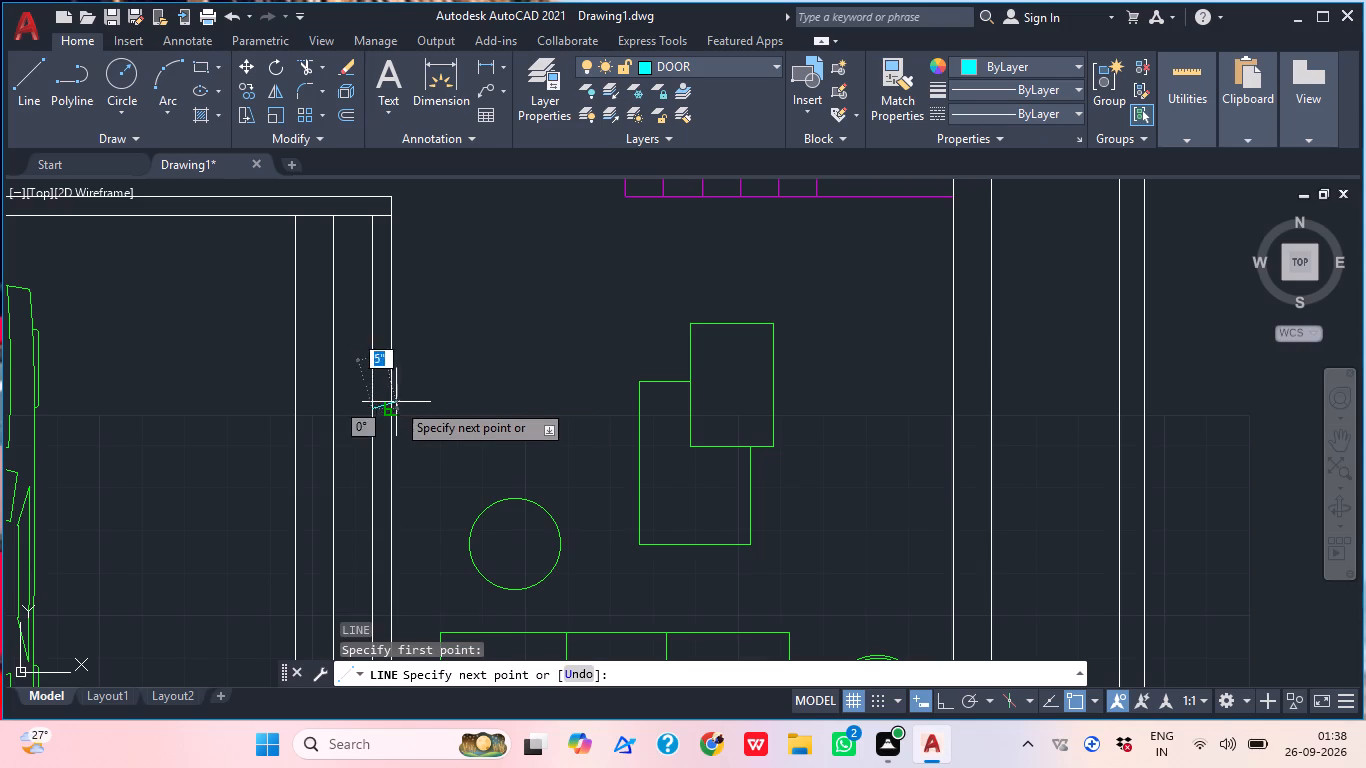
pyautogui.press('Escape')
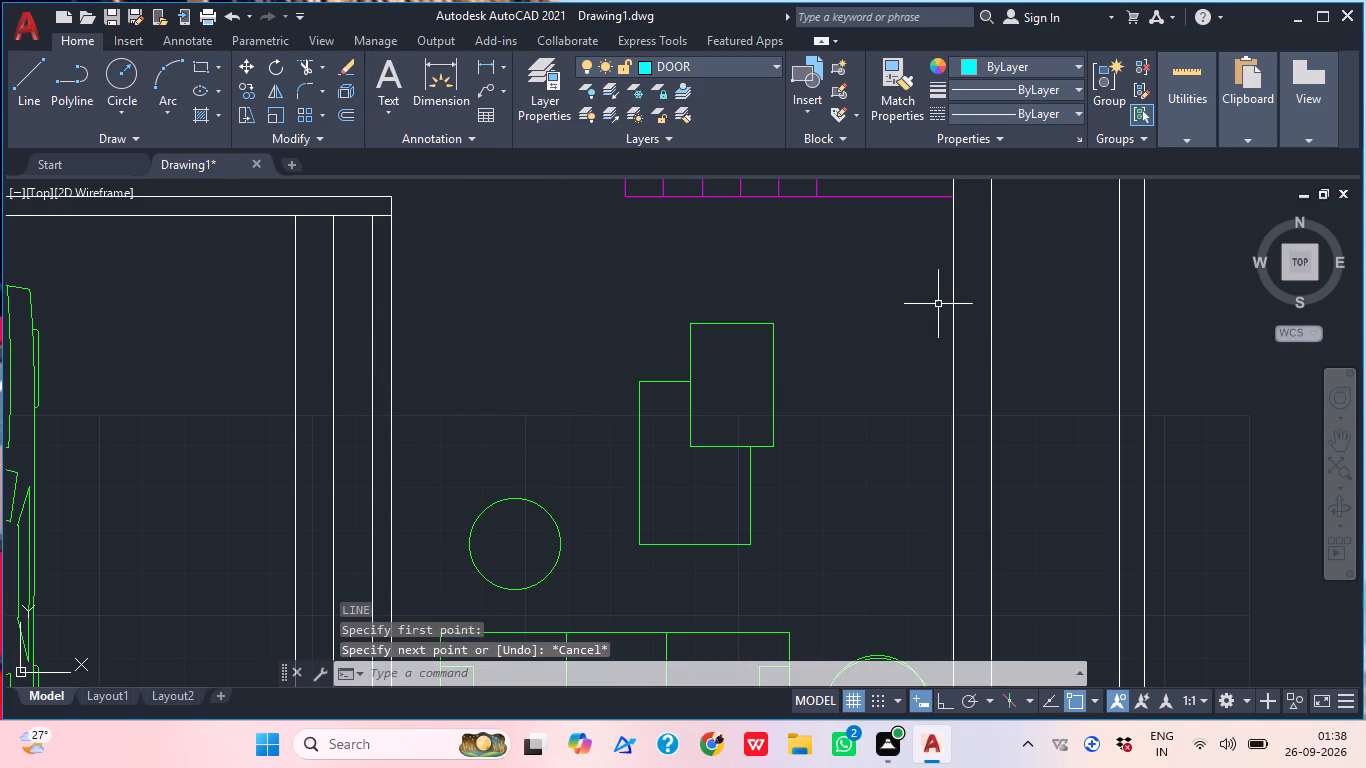
# Start a new line on the DOOR layer.
pyautogui.press('l')
pyautogui.press('Return')
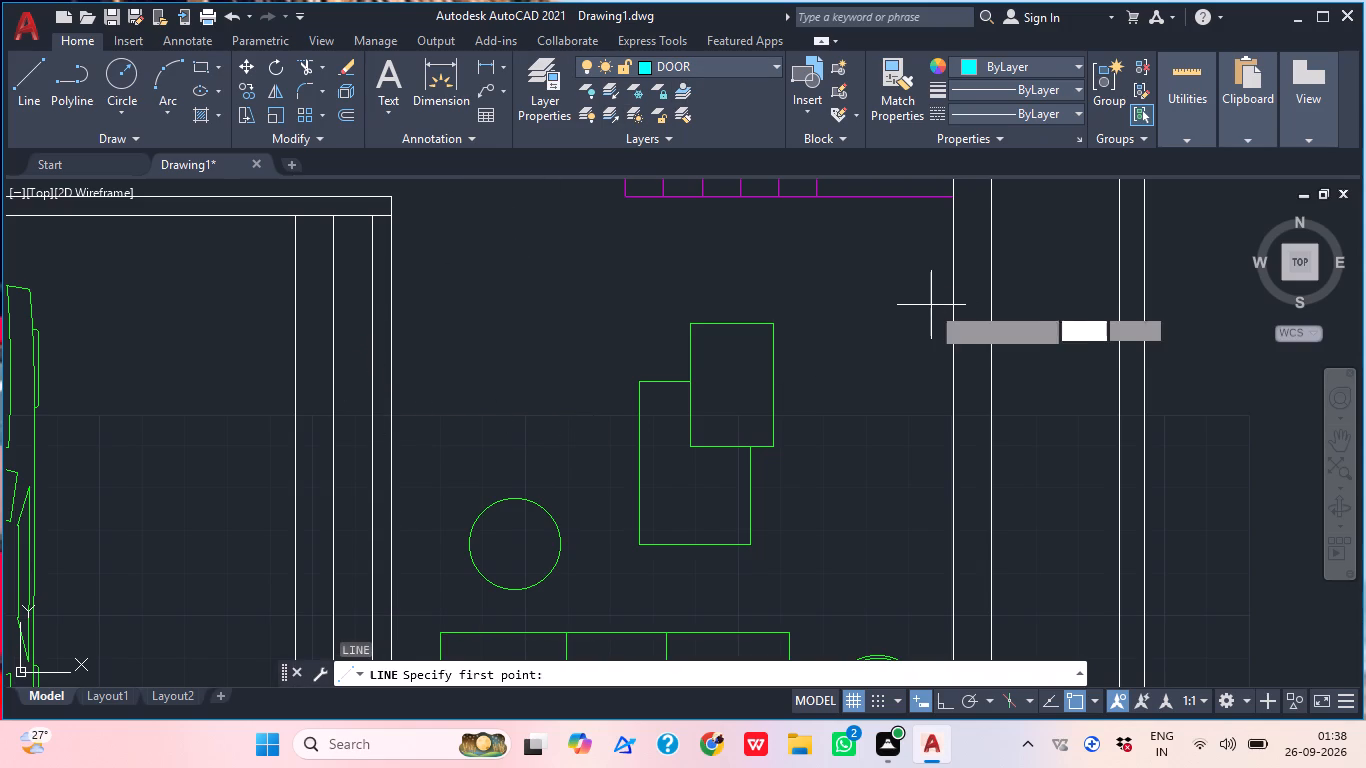
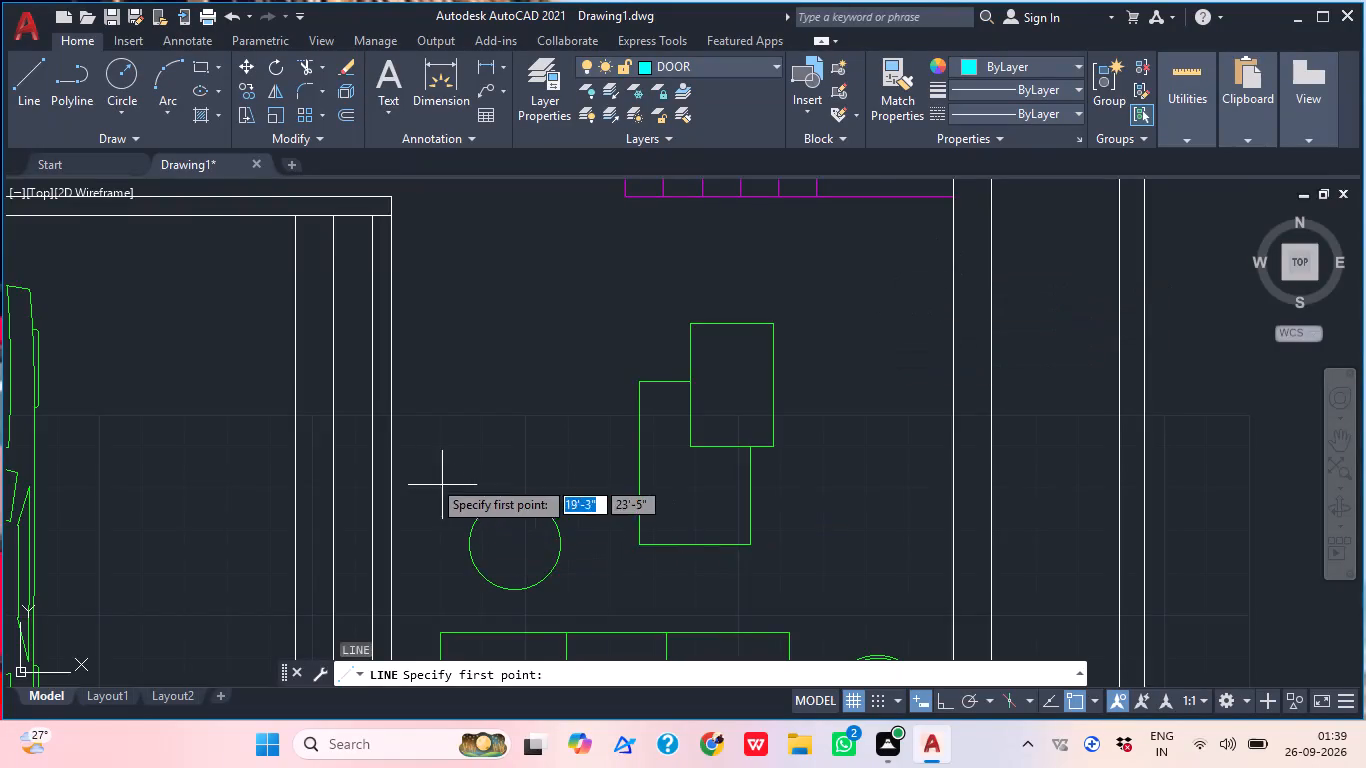
# Draw a short line across the partition wall between the car porch and living room, above the round table's level.
pyautogui.scroll(-1, 421, 473)
pyautogui.moveTo(421, 473); pyautogui.dragTo(452, 437, button='middle')
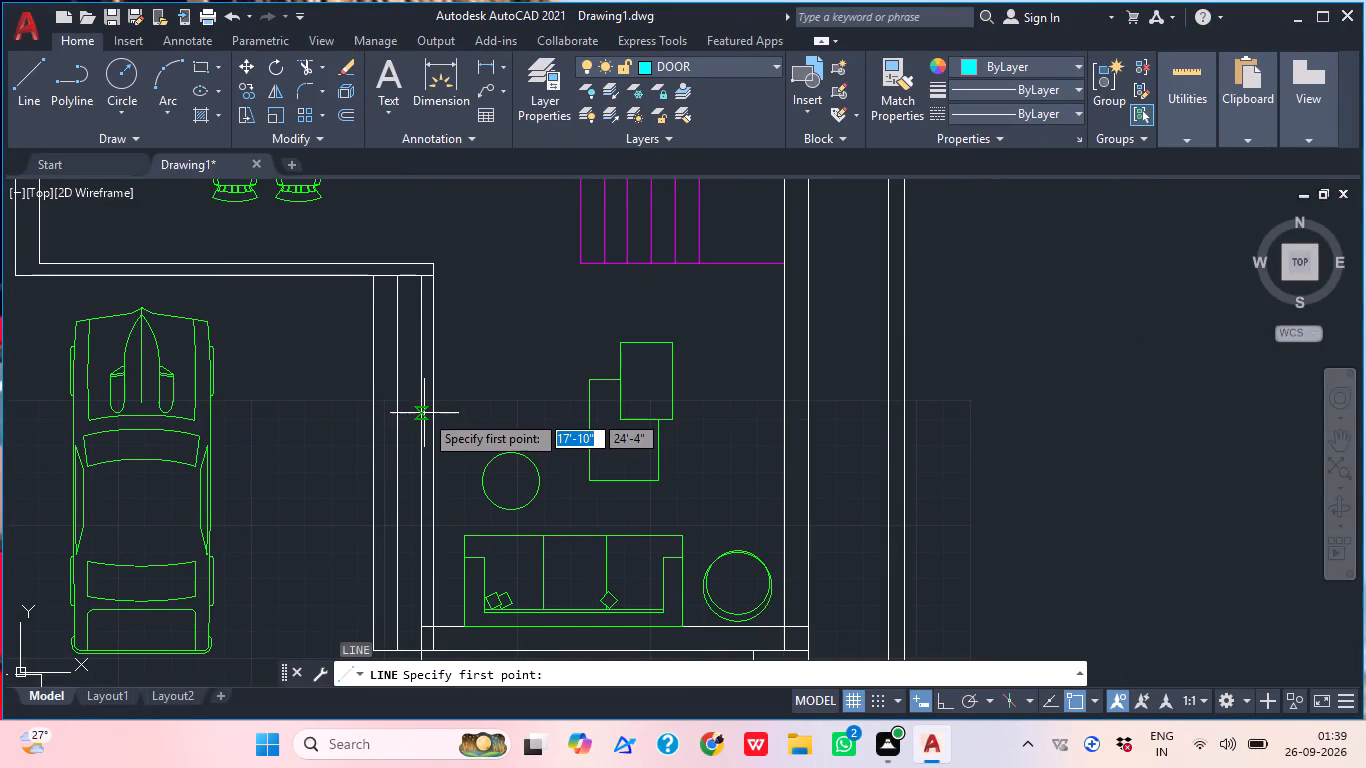
pyautogui.click(424, 412)
pyautogui.click(435, 408)
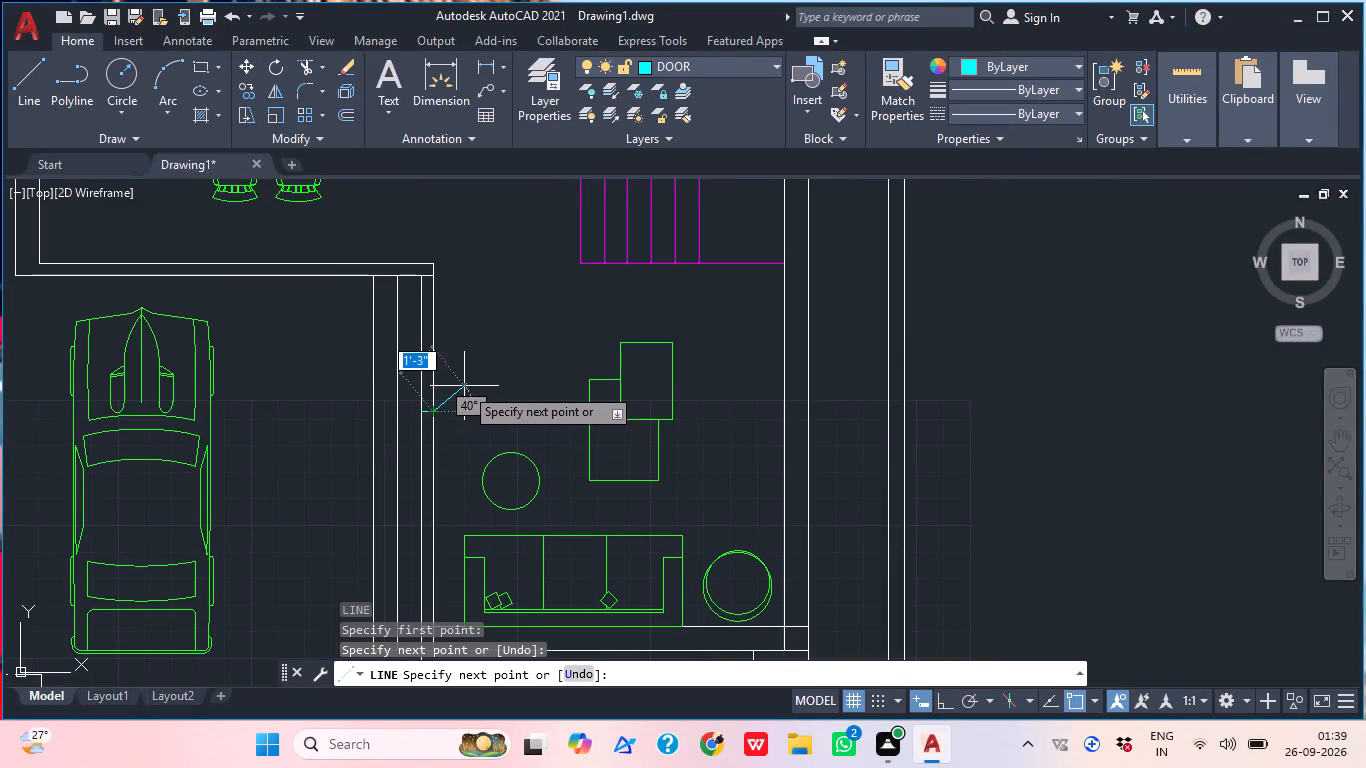
pyautogui.press('Escape')
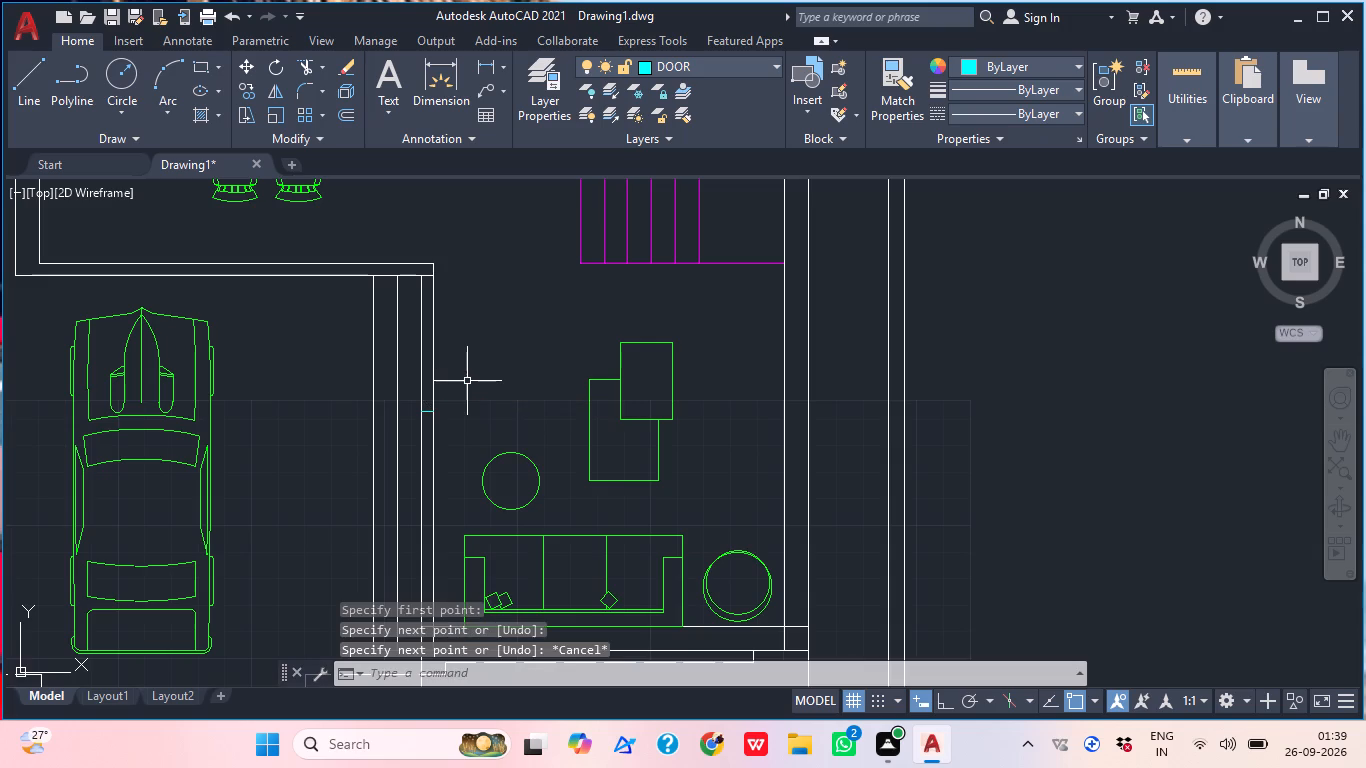
# Draw a second short line across the same partition wall, about 2'-1" below the first one.
pyautogui.press('l')
pyautogui.press('Return')
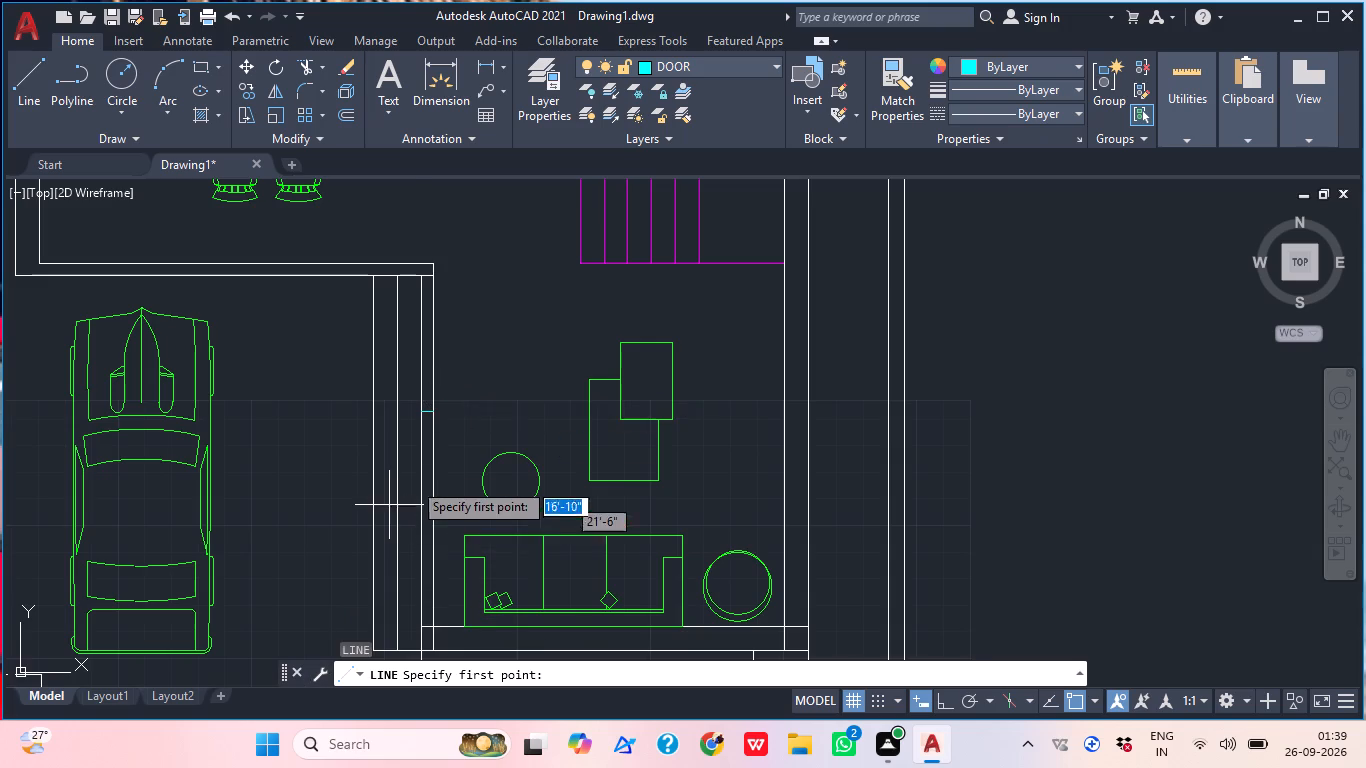
pyautogui.scroll(3, 430, 468)
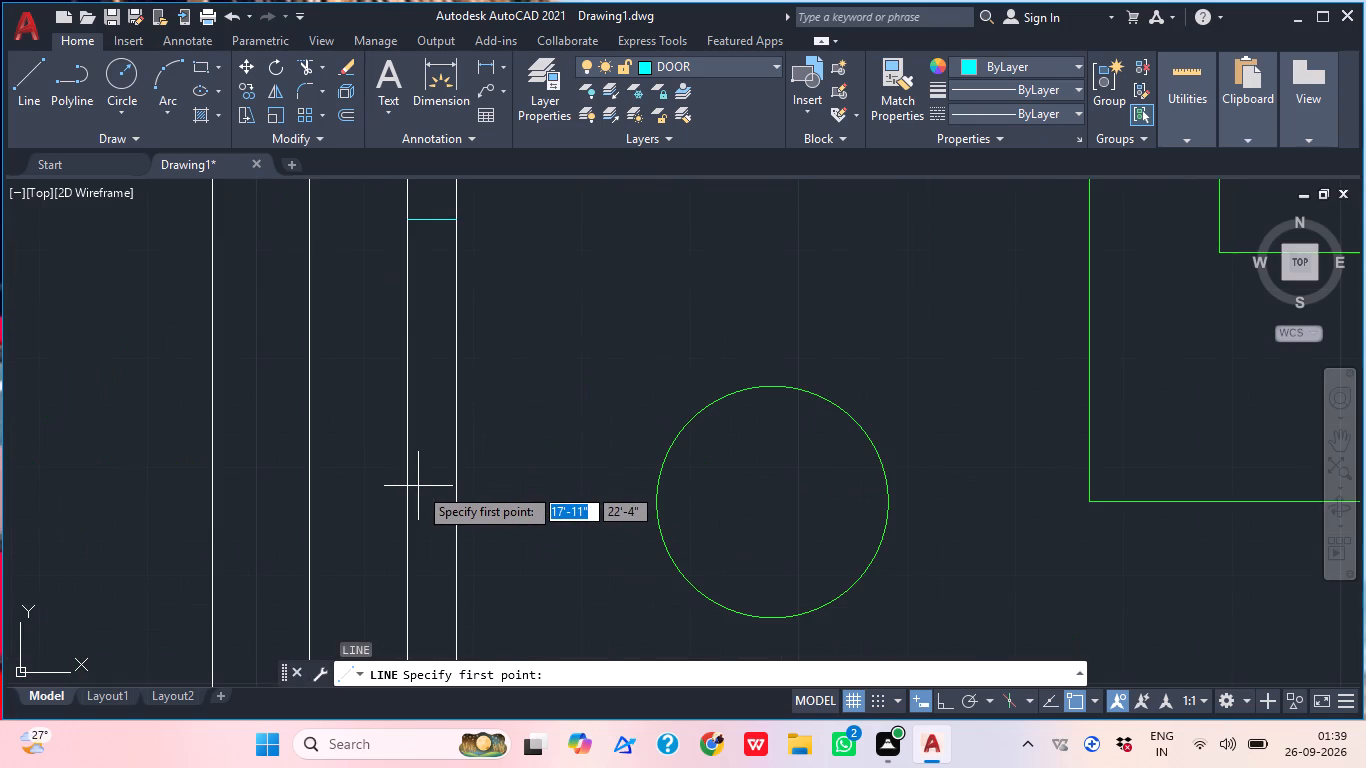
pyautogui.scroll(-1, 418, 486)
pyautogui.scroll(2, 416, 487)
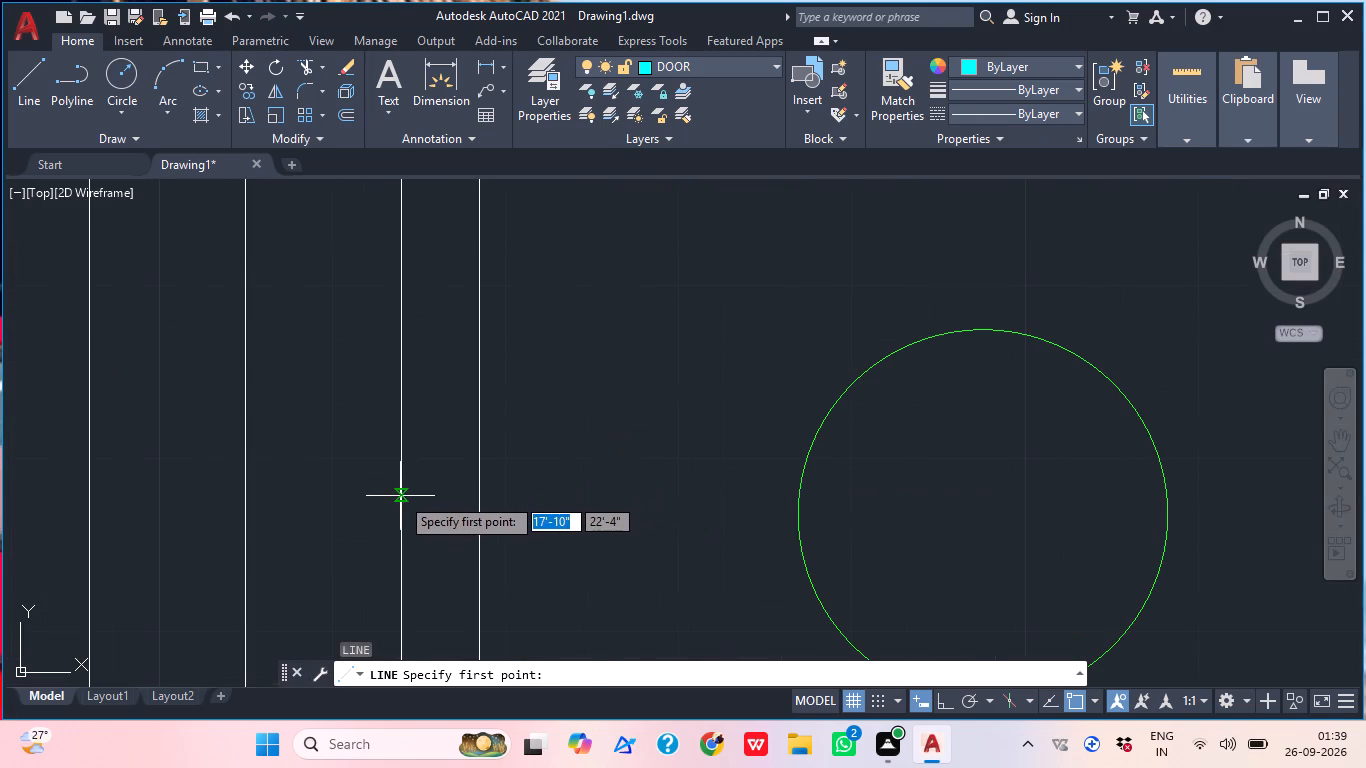
pyautogui.click(400, 496)
pyautogui.click(474, 500)
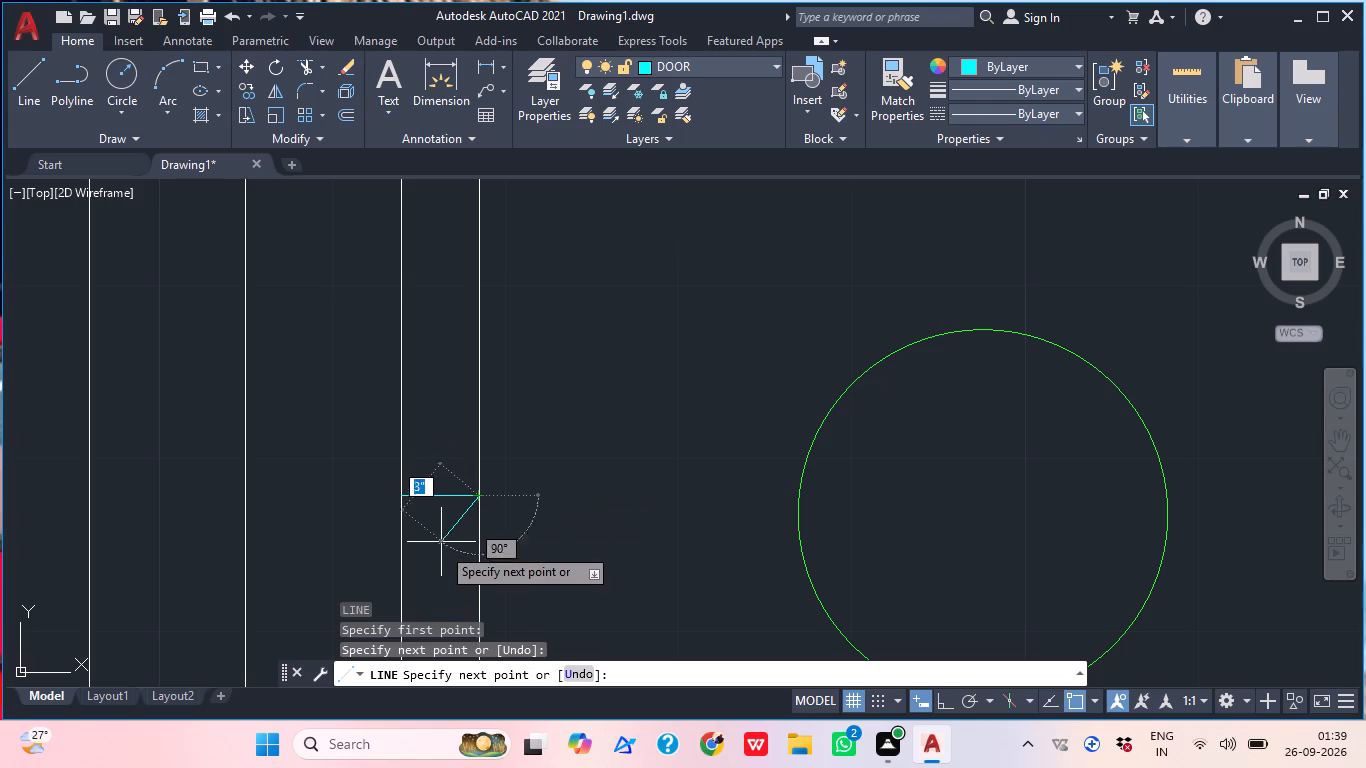
pyautogui.press('Escape')
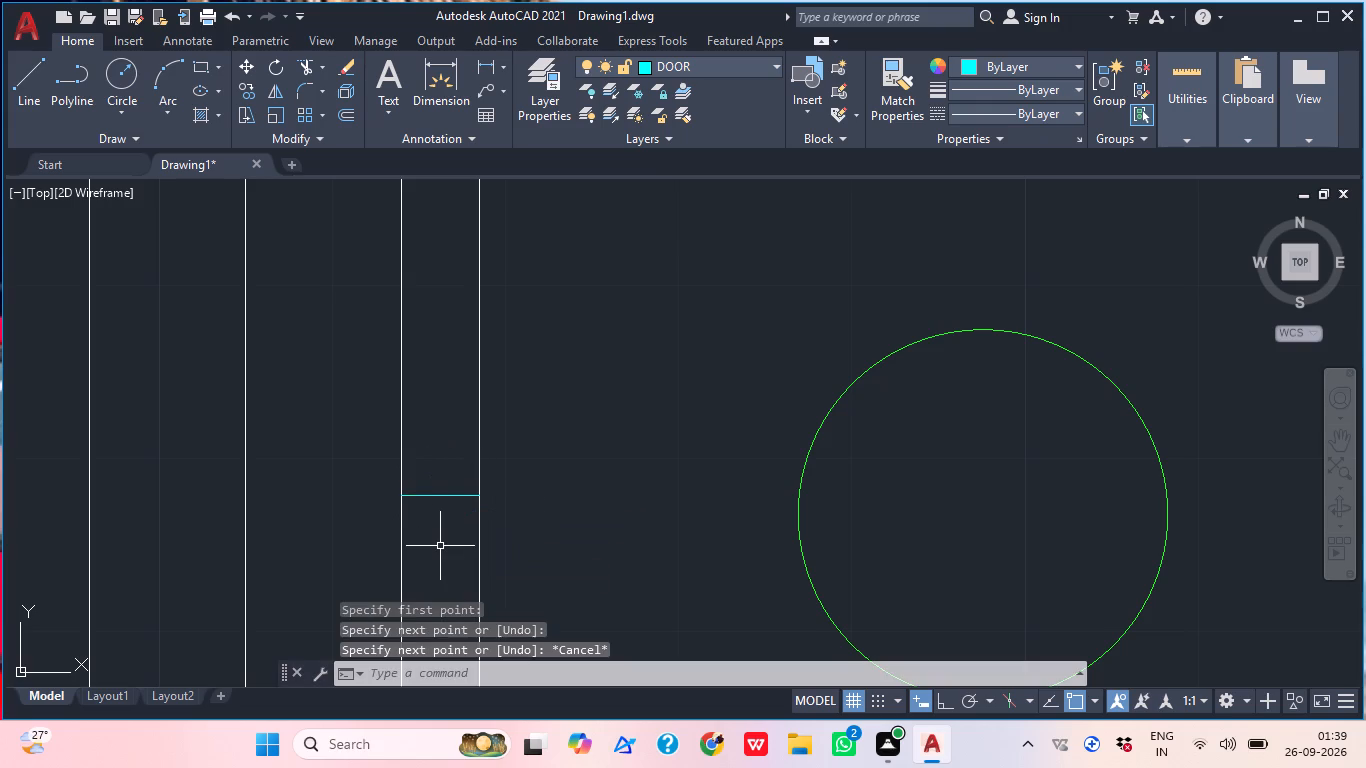
# Draw a vertical line inside the wall thickness from the upper short line to the lower one, nearer the car porch side.
pyautogui.scroll(-2, 430, 512)
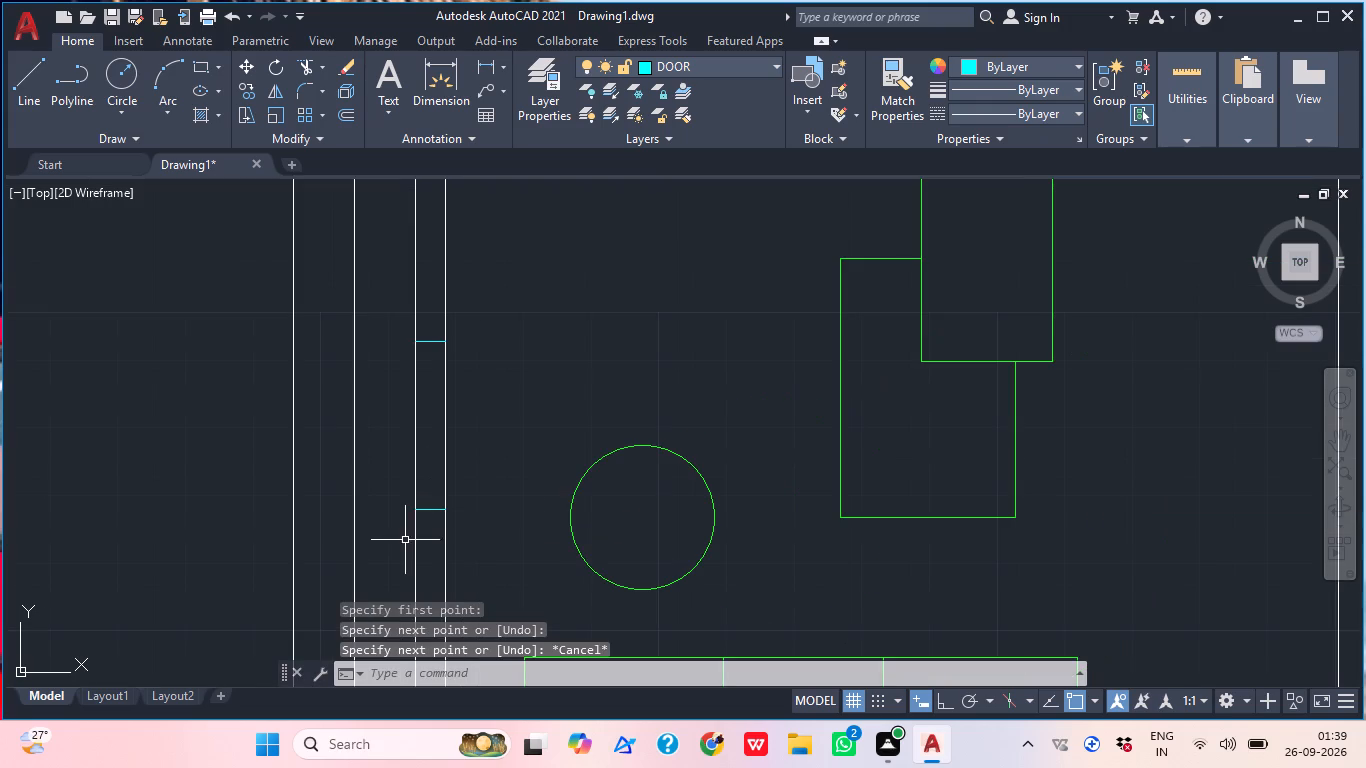
pyautogui.click(35, 84)
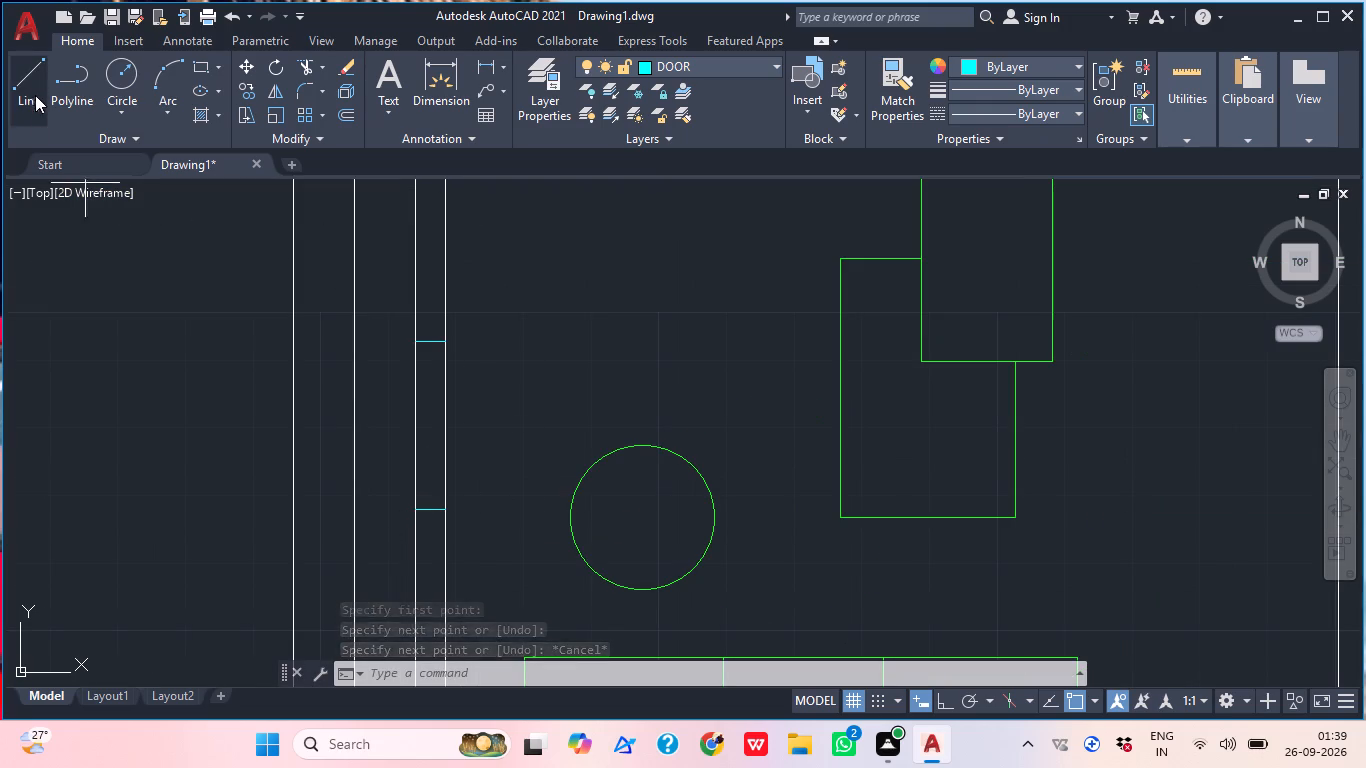
pyautogui.scroll(2, 433, 382)
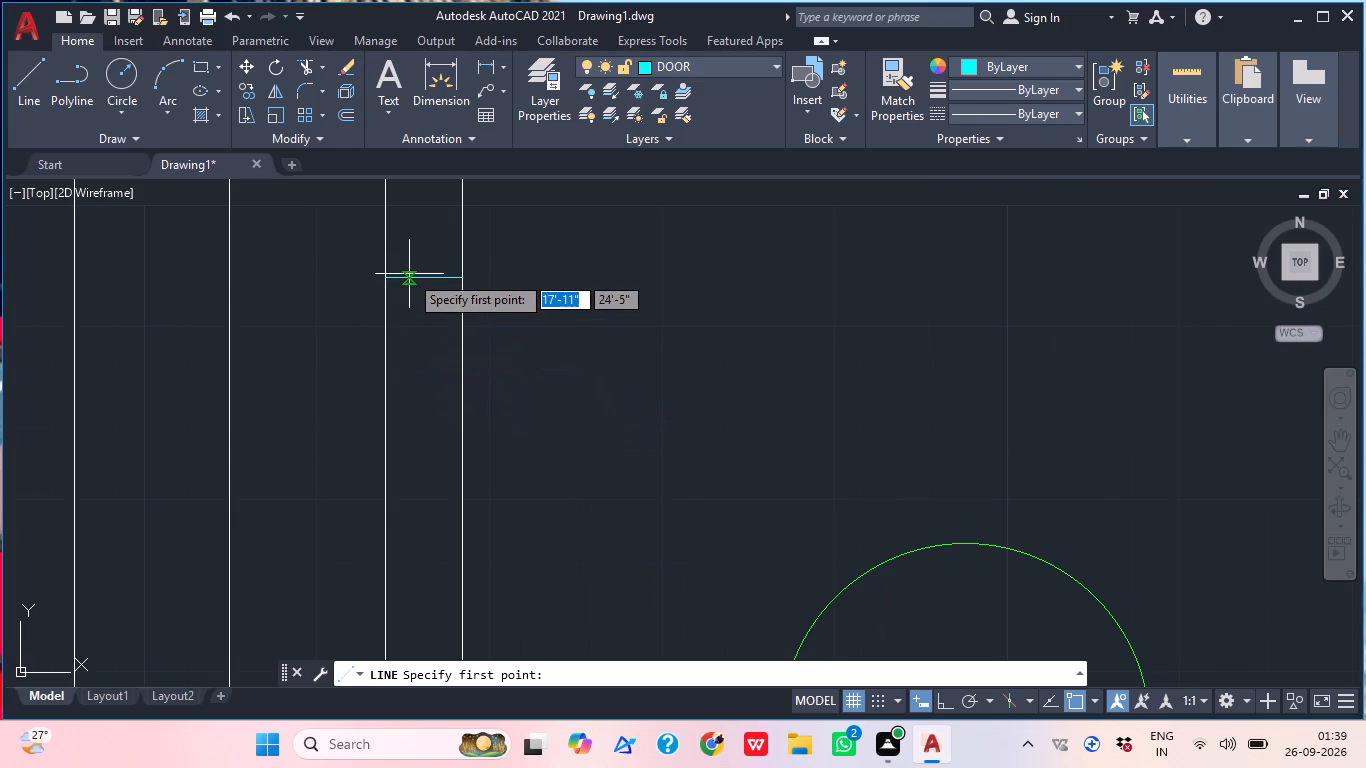
pyautogui.click(406, 278)
pyautogui.scroll(-3, 423, 261)
pyautogui.scroll(2, 407, 419)
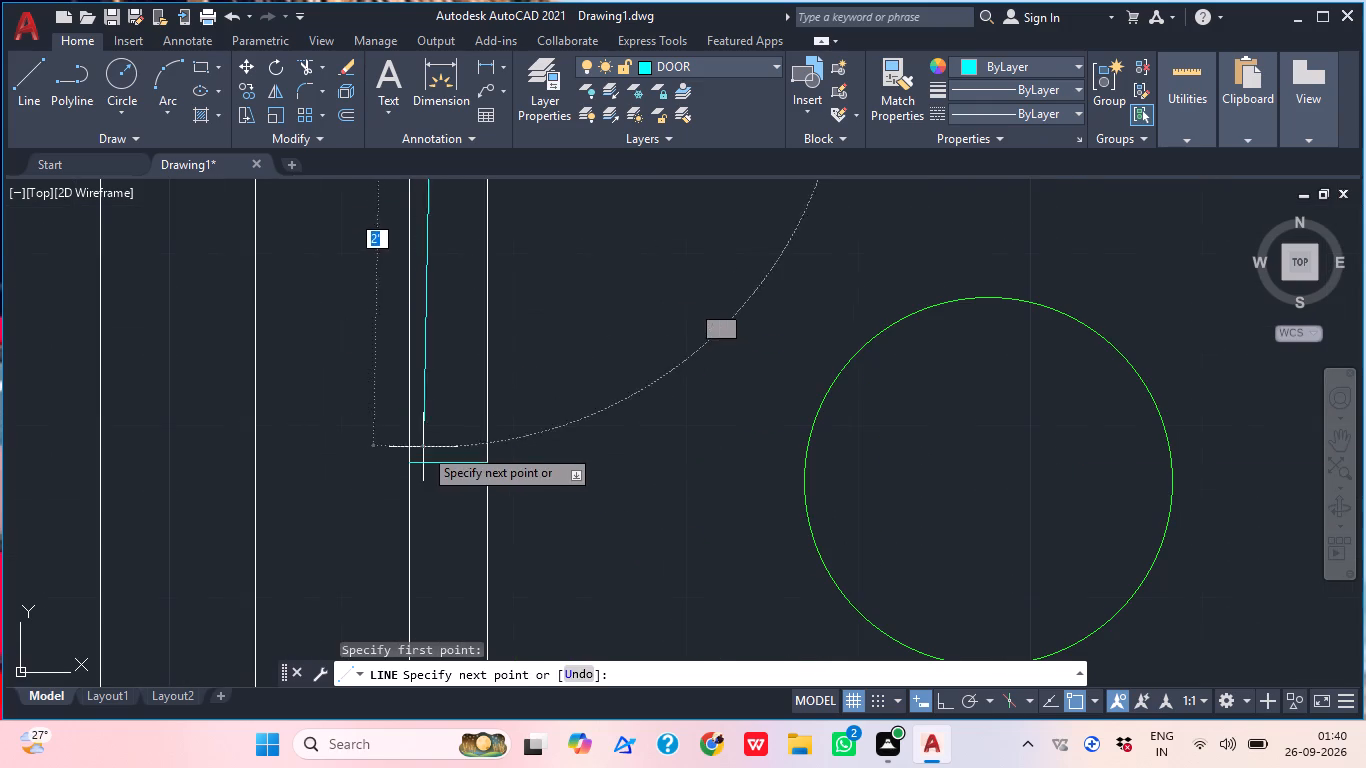
pyautogui.click(430, 464)
# Draw a second vertical line about 2'-1" long between the midpoints of the two short lines in the partition wall.
pyautogui.moveTo(445, 446); pyautogui.dragTo(373, 530, button='middle')
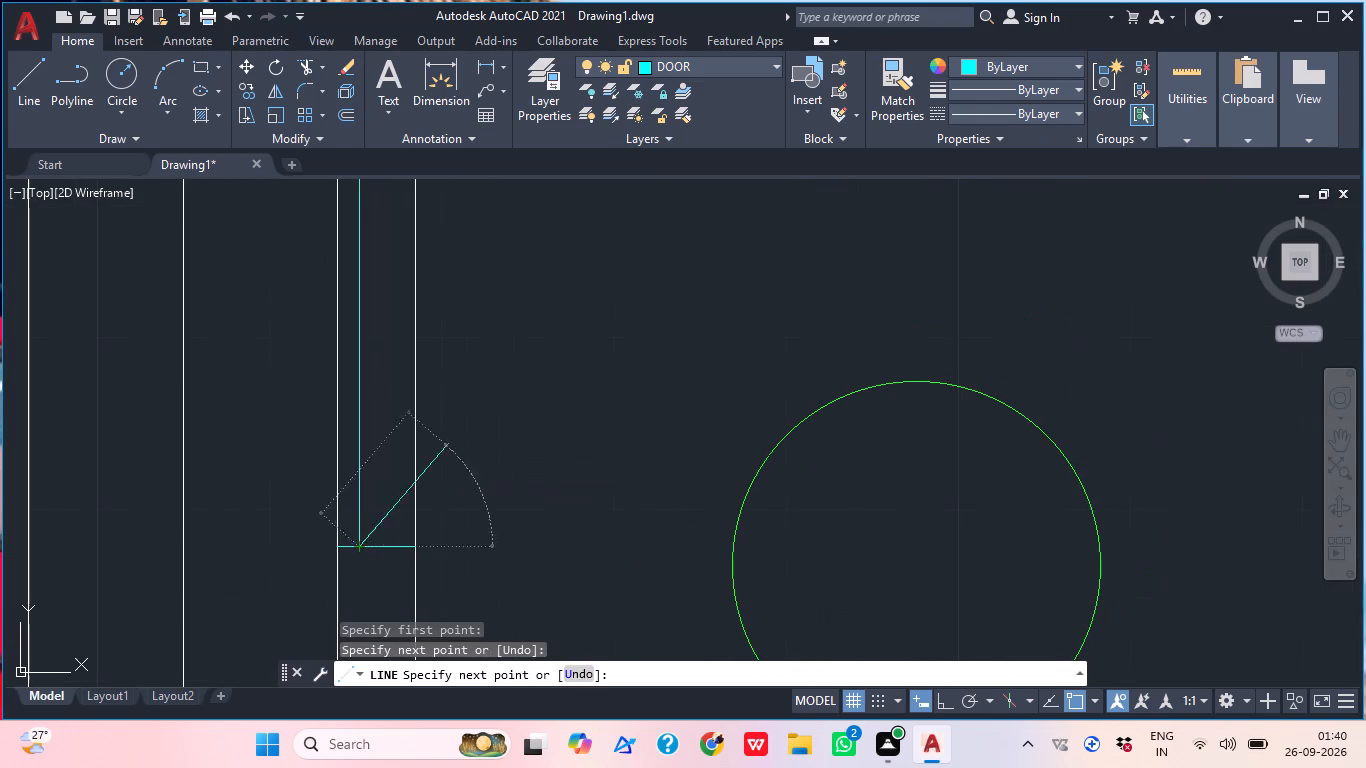
pyautogui.click(35, 100)
pyautogui.moveTo(294, 229); pyautogui.dragTo(257, 368, button='middle')
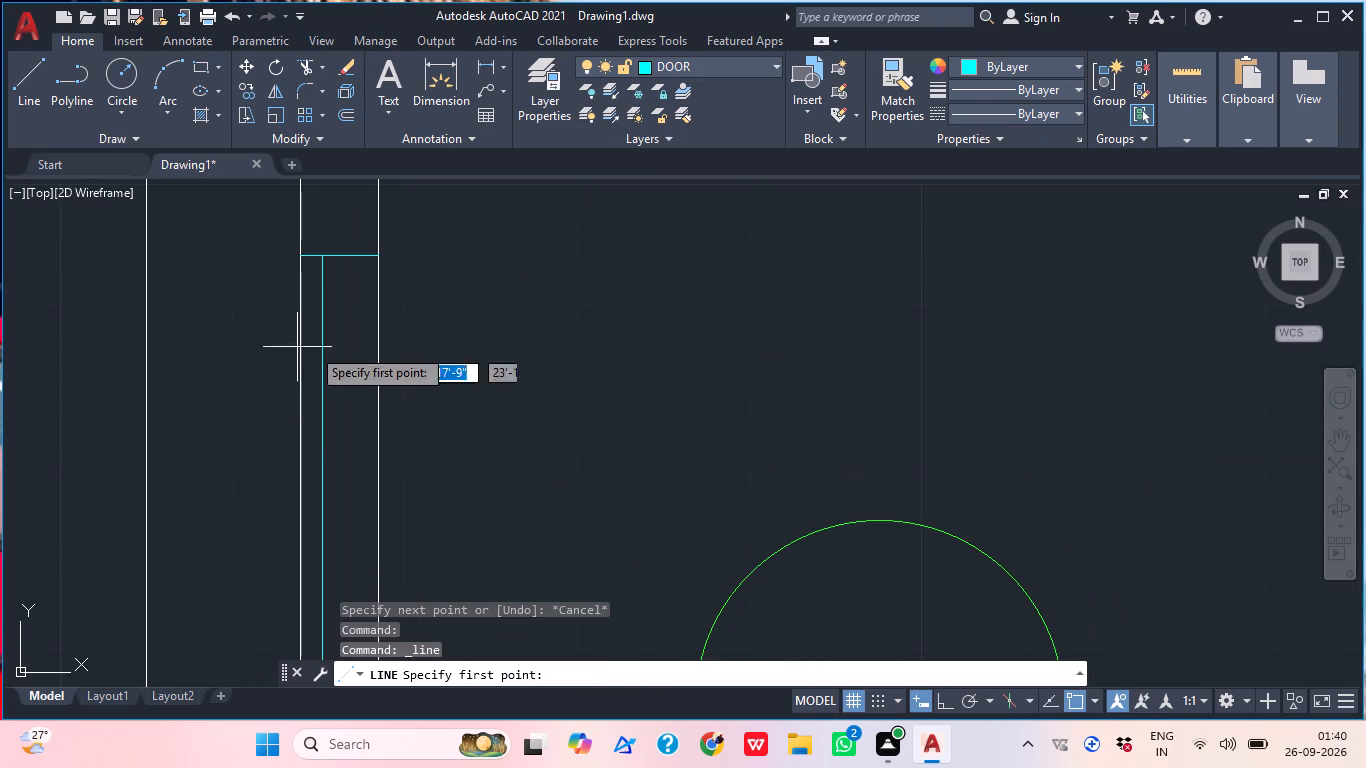
pyautogui.click(337, 254)
pyautogui.scroll(-1, 355, 241)
pyautogui.scroll(1, 355, 241)
pyautogui.scroll(-4, 355, 241)
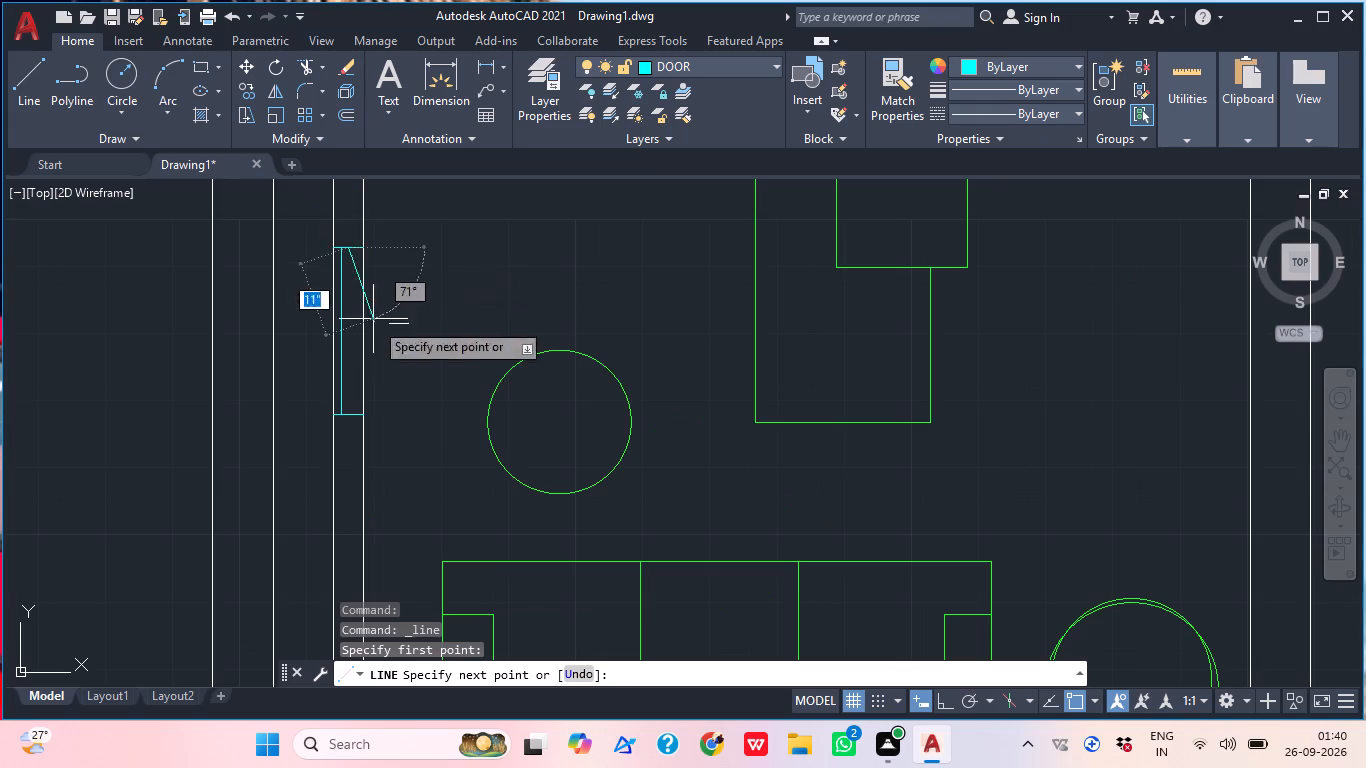
pyautogui.scroll(3, 337, 384)
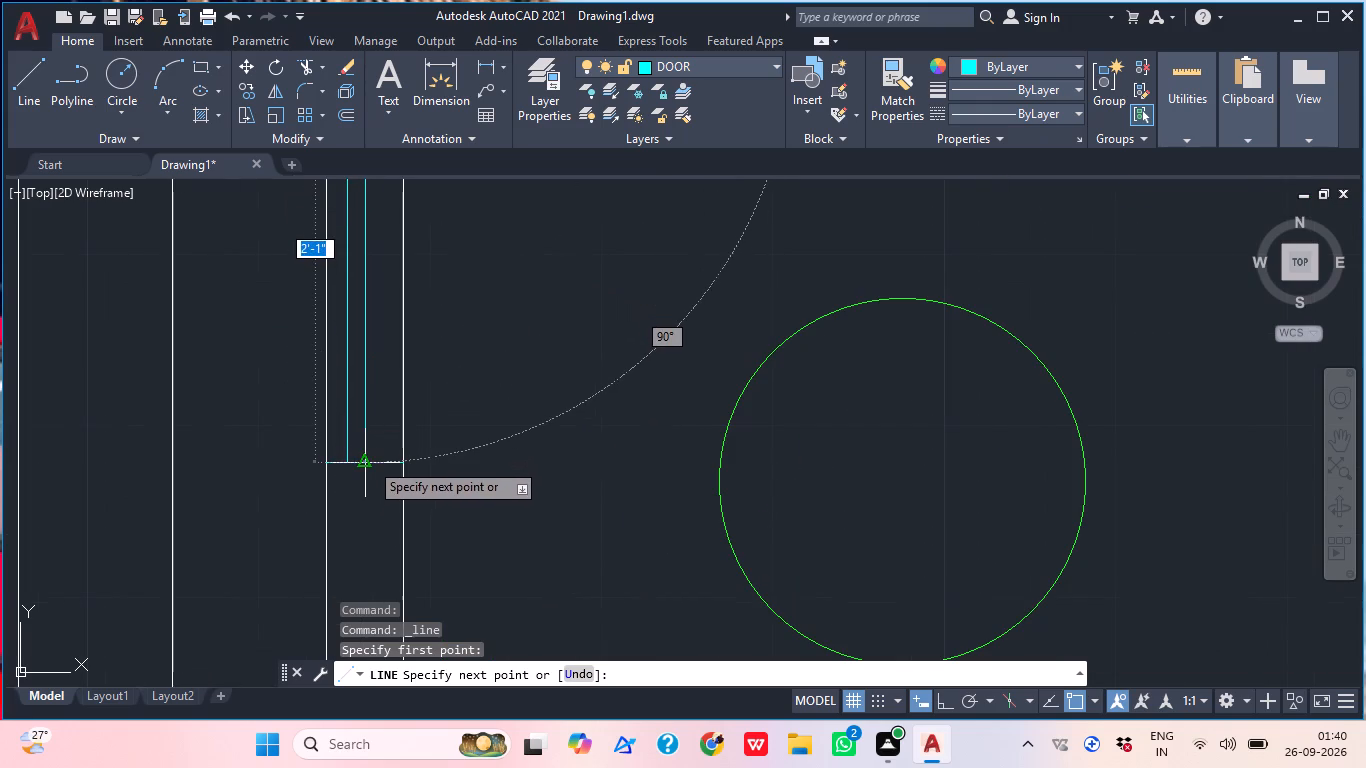
pyautogui.click(369, 459)
pyautogui.moveTo(361, 410); pyautogui.dragTo(356, 429, button='middle')
pyautogui.scroll(-4, 357, 425)
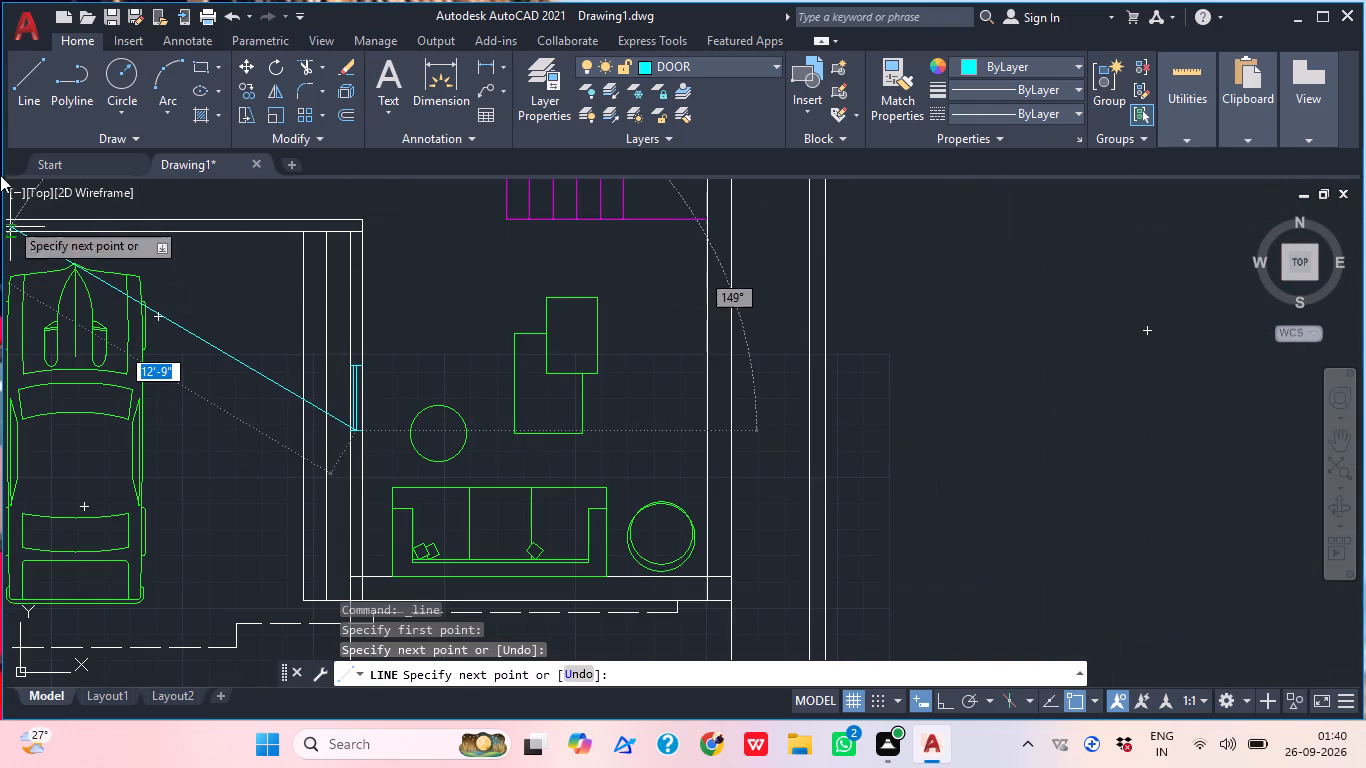
pyautogui.click(34, 77)
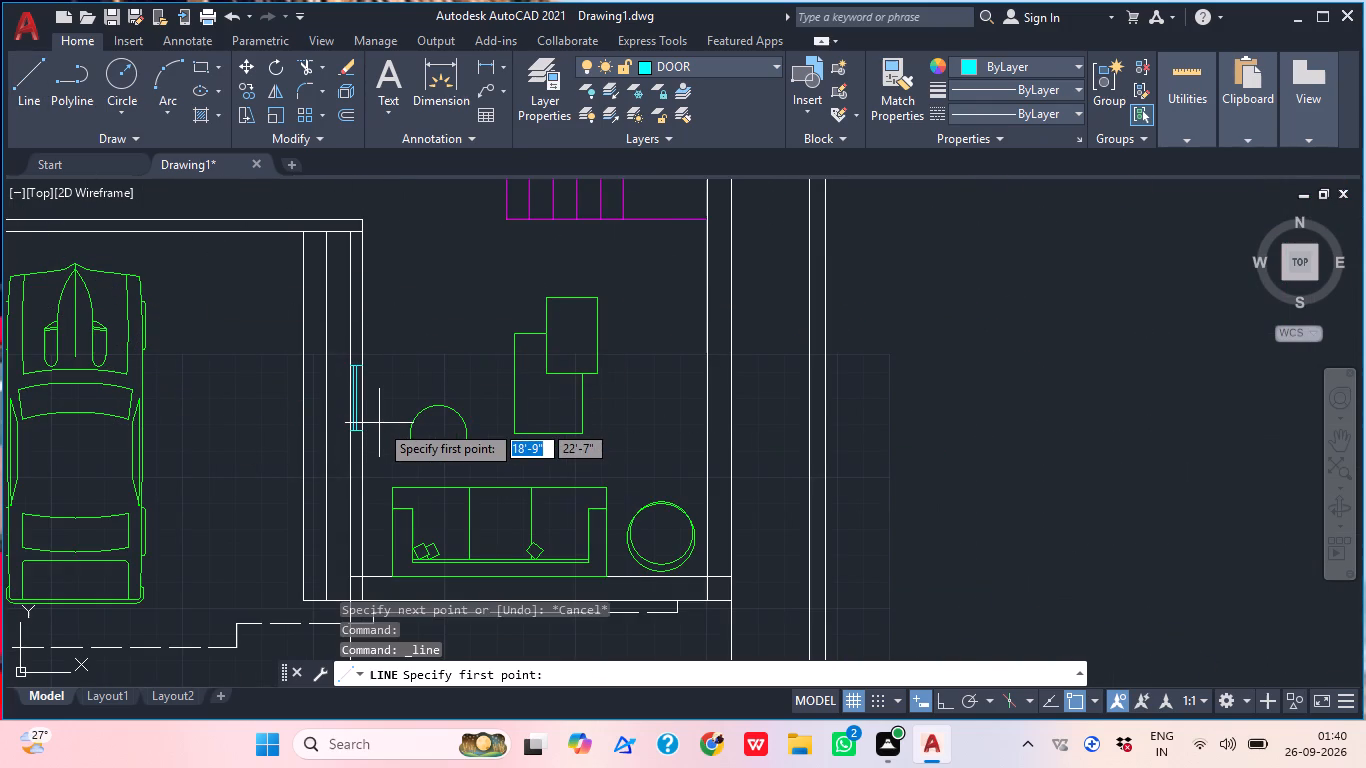
pyautogui.press('Escape')
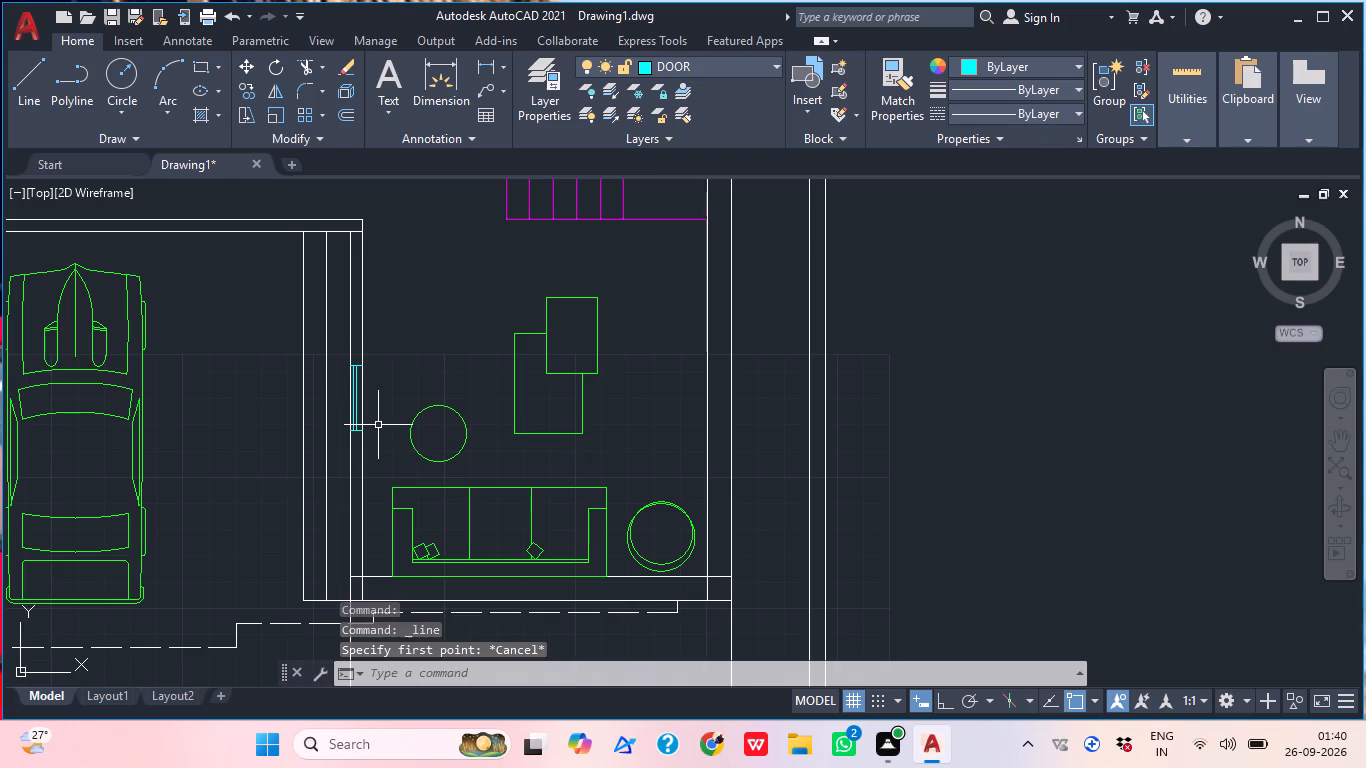
# Trim the living-room-side line of the partition wall above the upper short line.
pyautogui.press('t')
pyautogui.write('R')
pyautogui.press('space')
pyautogui.click(366, 337)
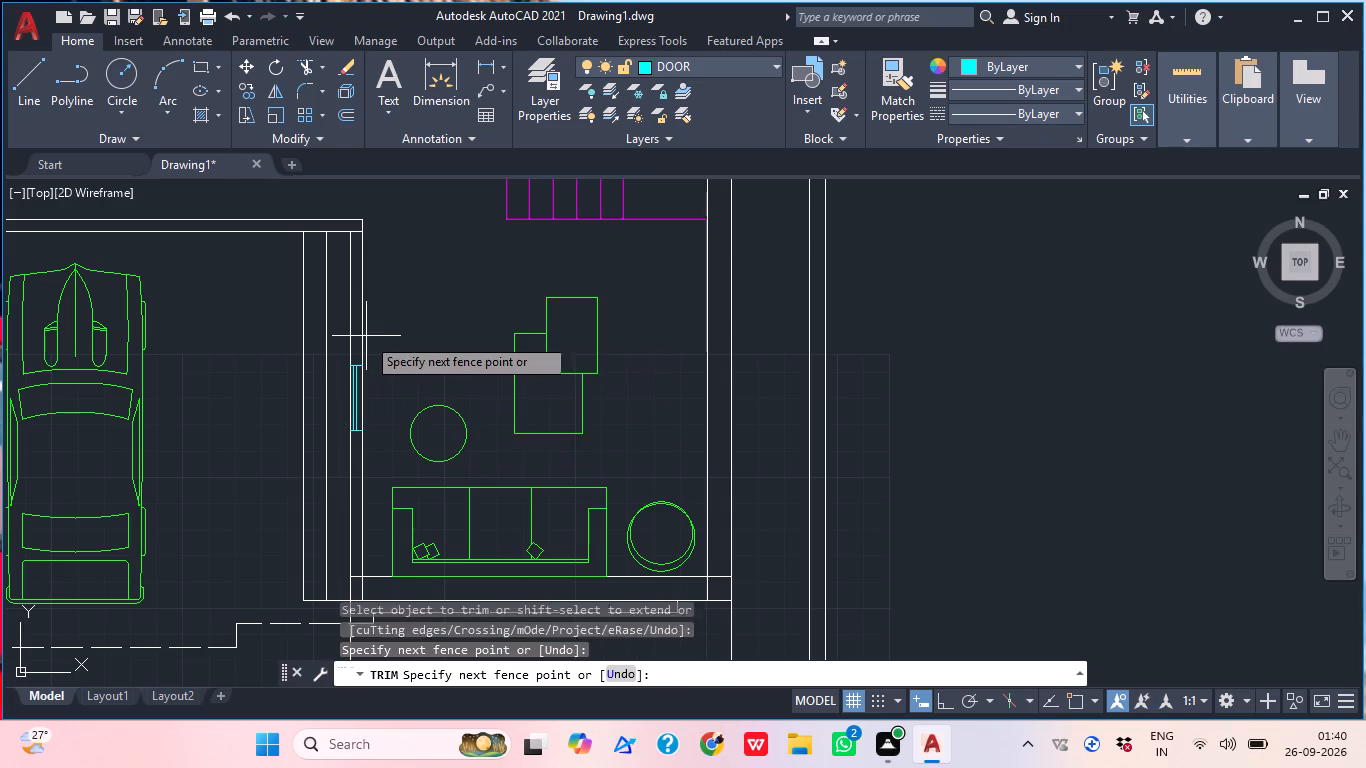
pyautogui.click(358, 333)
pyautogui.press('Escape')
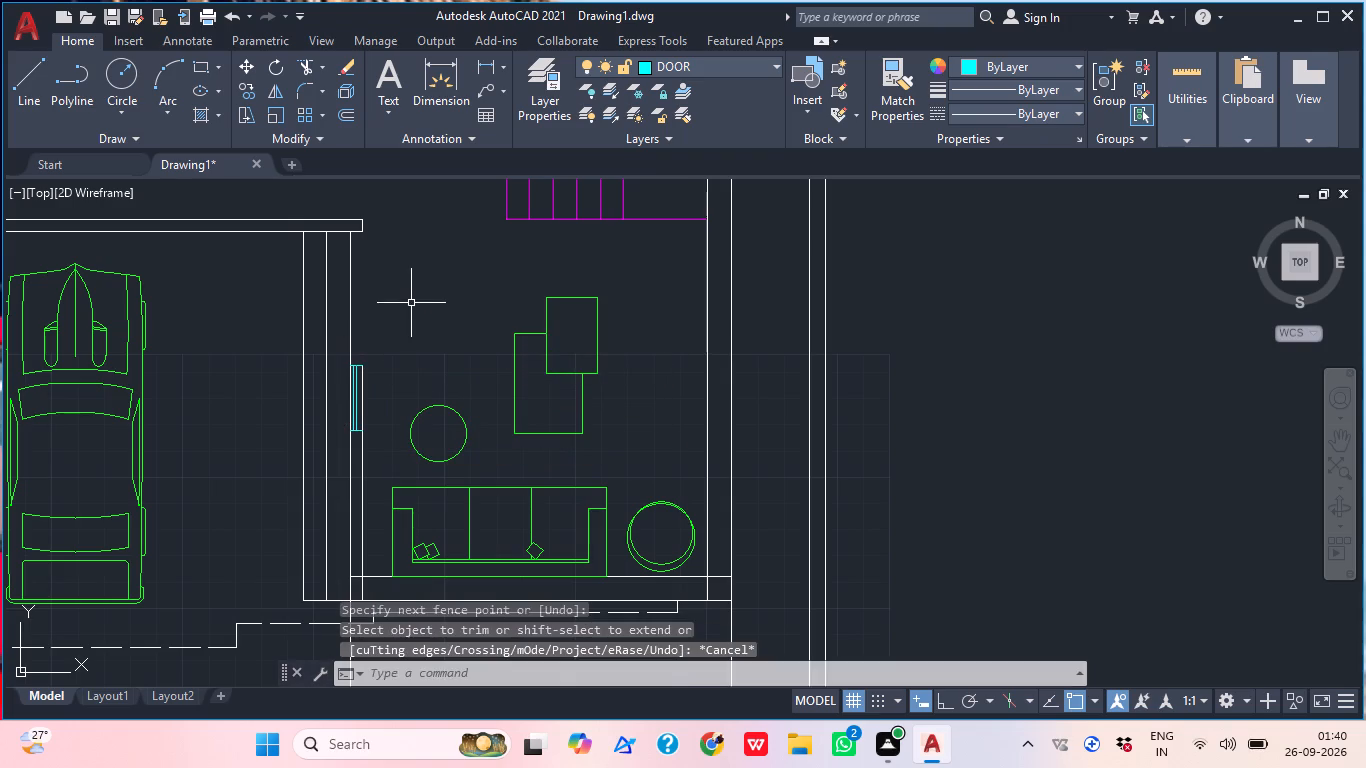
# Examine the partition wall and its new infill lines between the car porch and the living room.
pyautogui.scroll(-1, 411, 305)
pyautogui.moveTo(380, 377); pyautogui.dragTo(350, 408, button='middle')
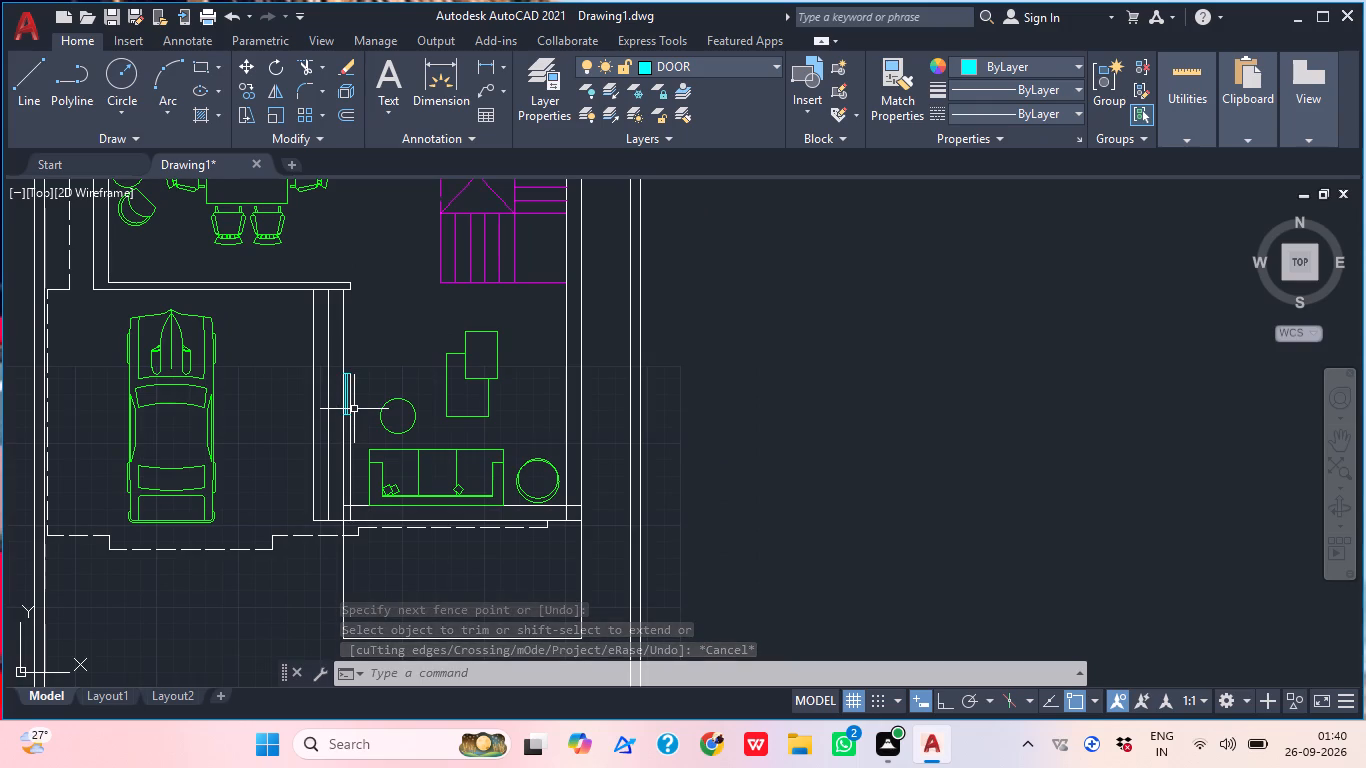
pyautogui.moveTo(338, 424); pyautogui.dragTo(312, 378, button='middle')
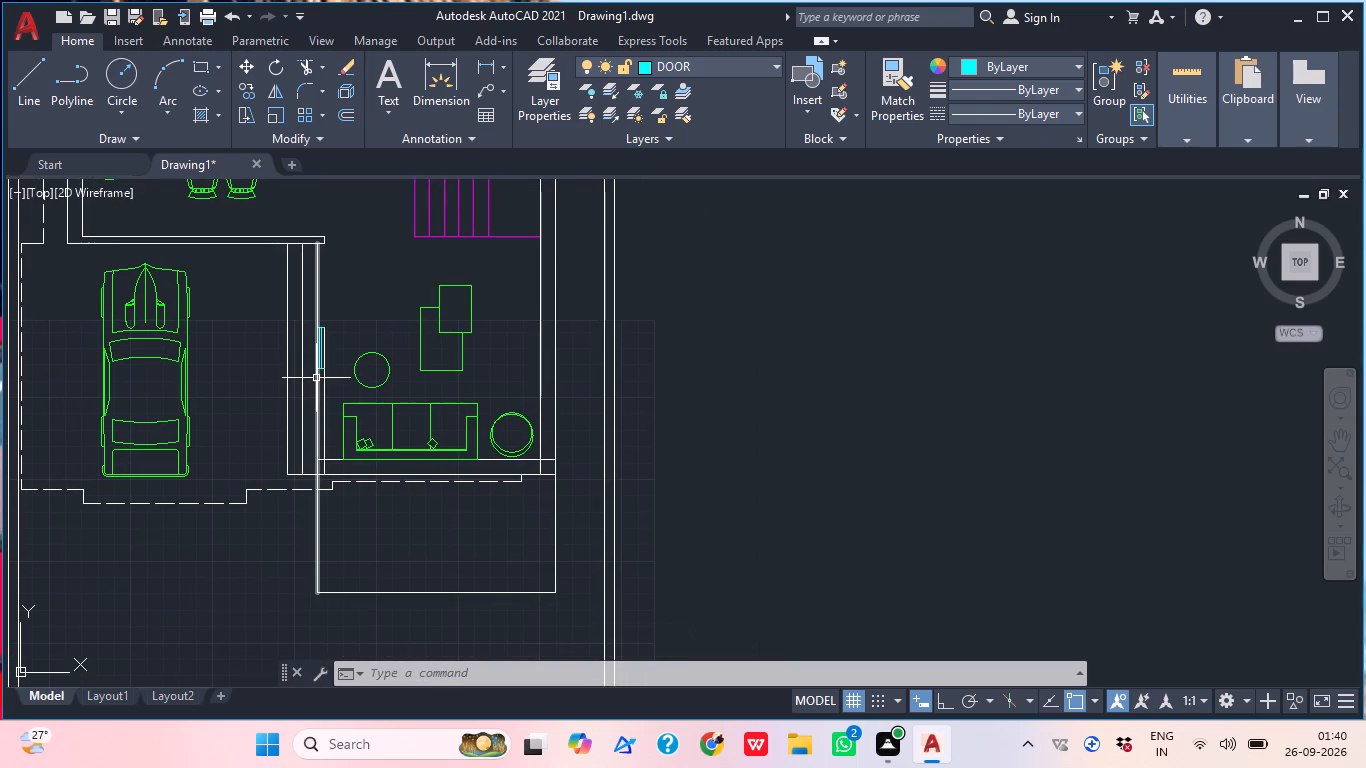
pyautogui.moveTo(338, 375); pyautogui.dragTo(336, 418, button='middle')
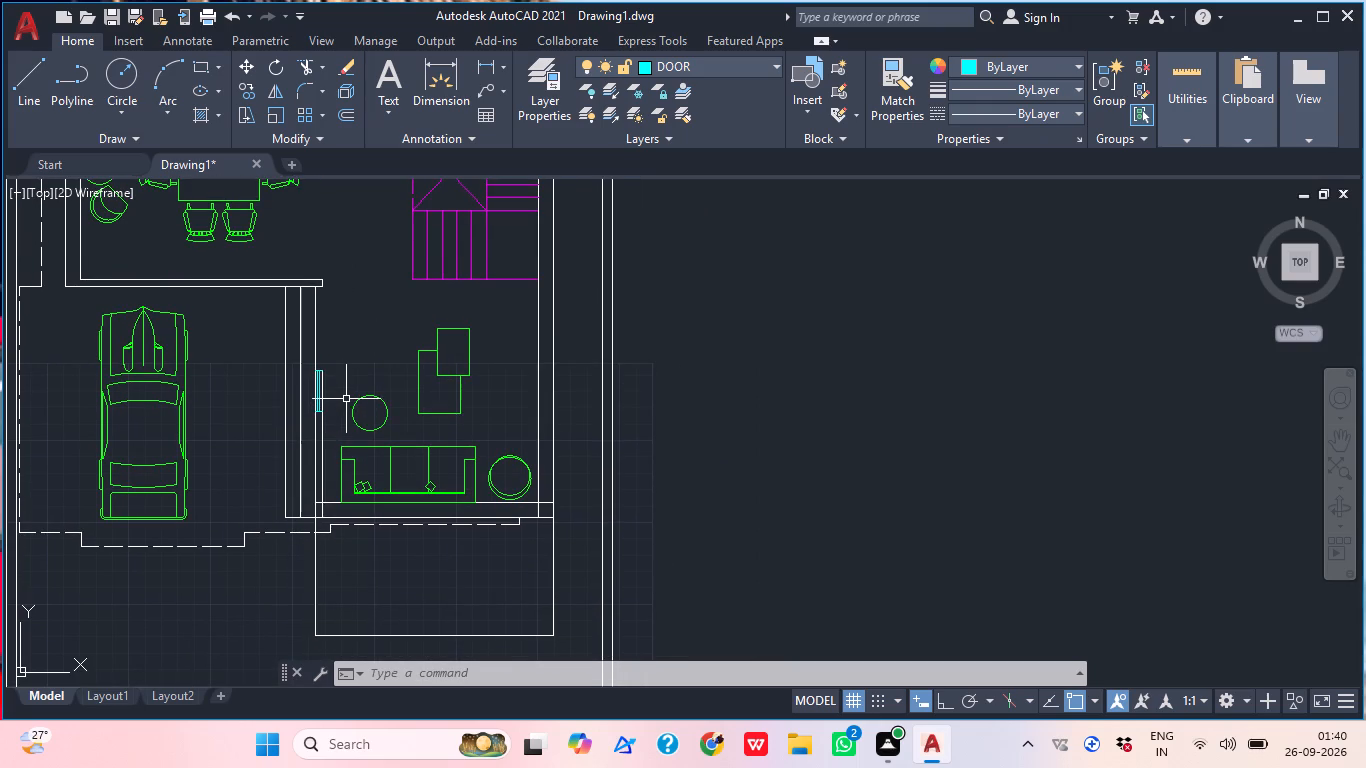
pyautogui.moveTo(337, 335); pyautogui.dragTo(351, 358, button='middle')
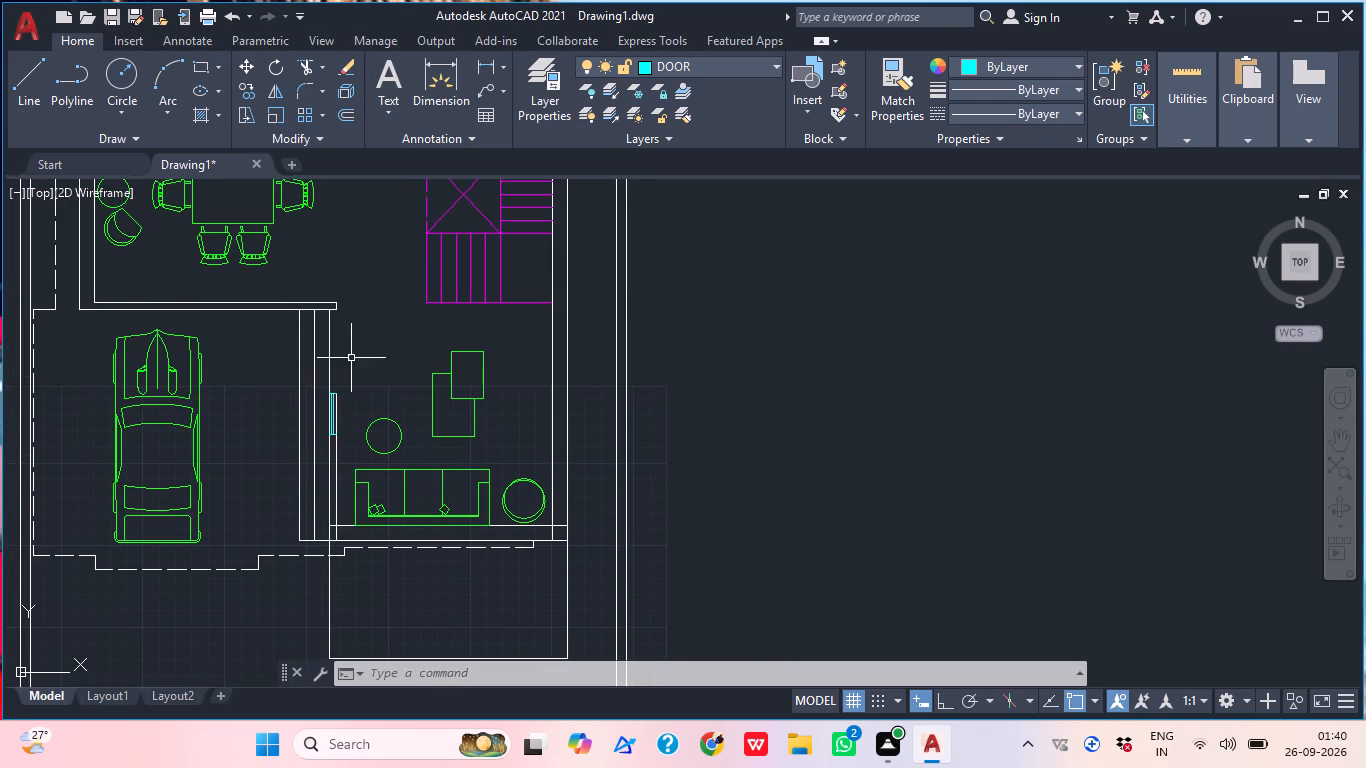
pyautogui.scroll(1, 348, 326)
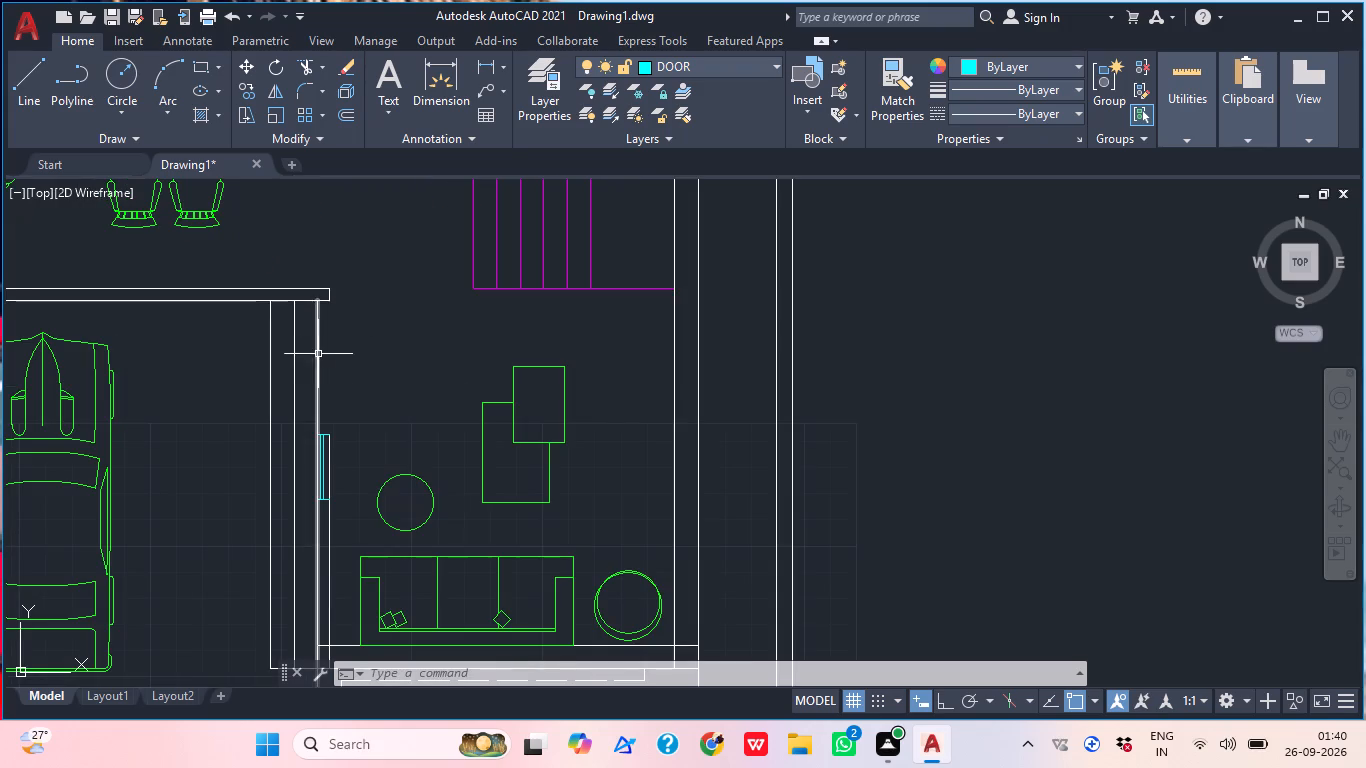
pyautogui.moveTo(364, 376); pyautogui.dragTo(363, 363, button='middle')
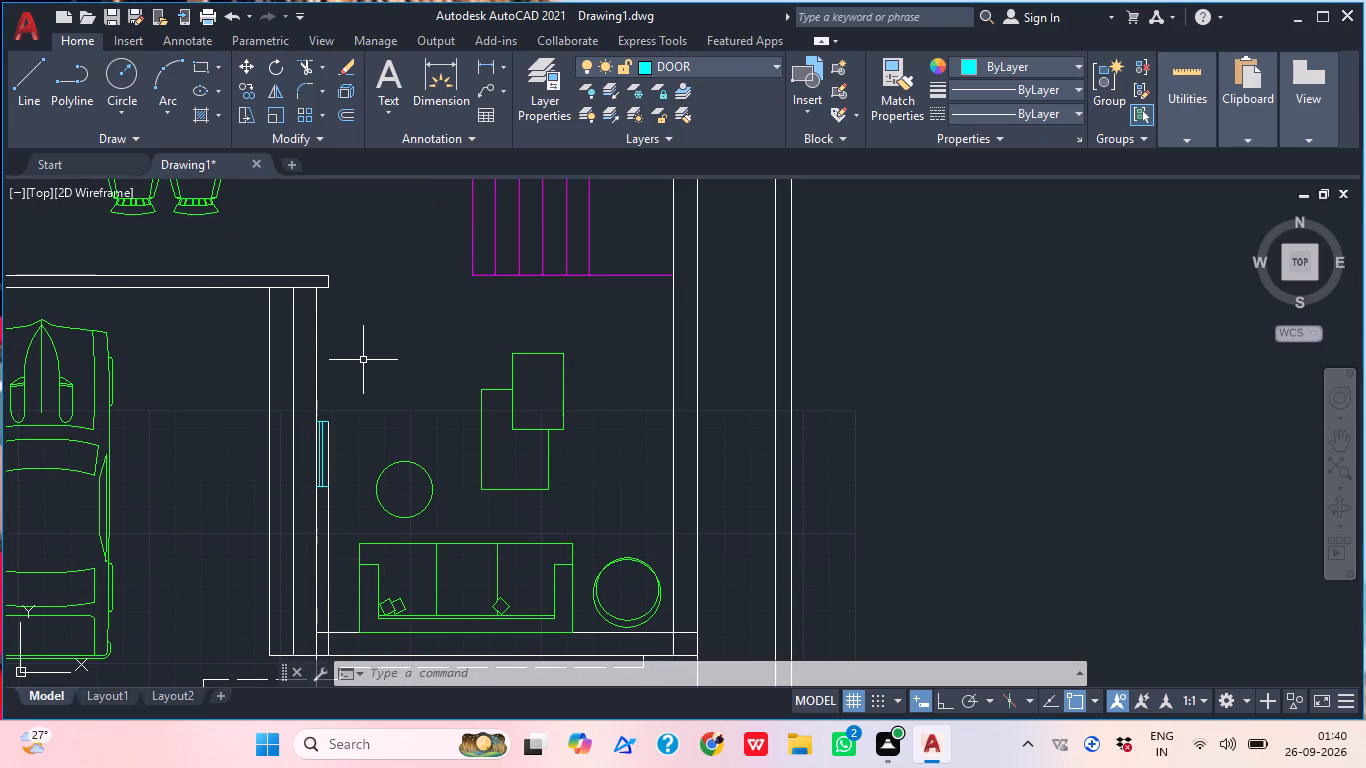
pyautogui.scroll(-1, 363, 361)
pyautogui.moveTo(370, 379); pyautogui.dragTo(361, 334, button='middle')
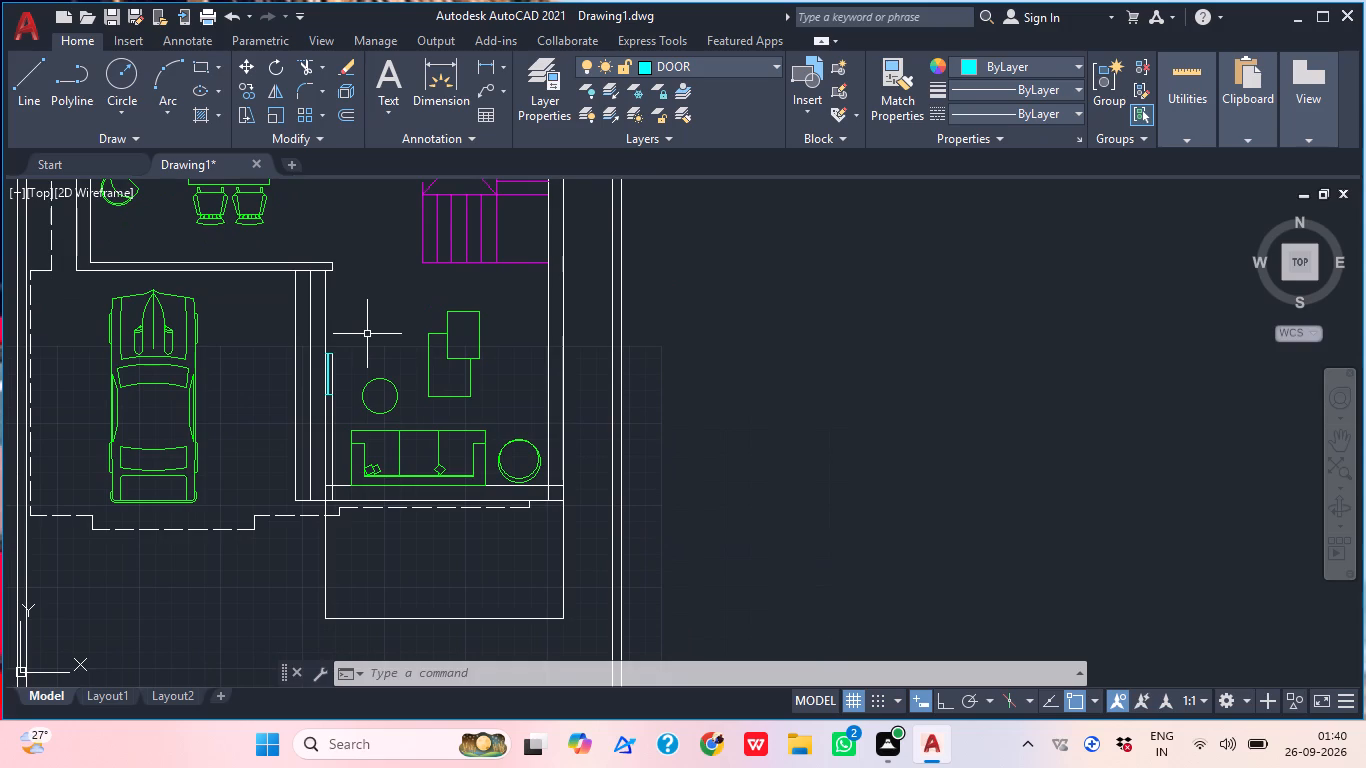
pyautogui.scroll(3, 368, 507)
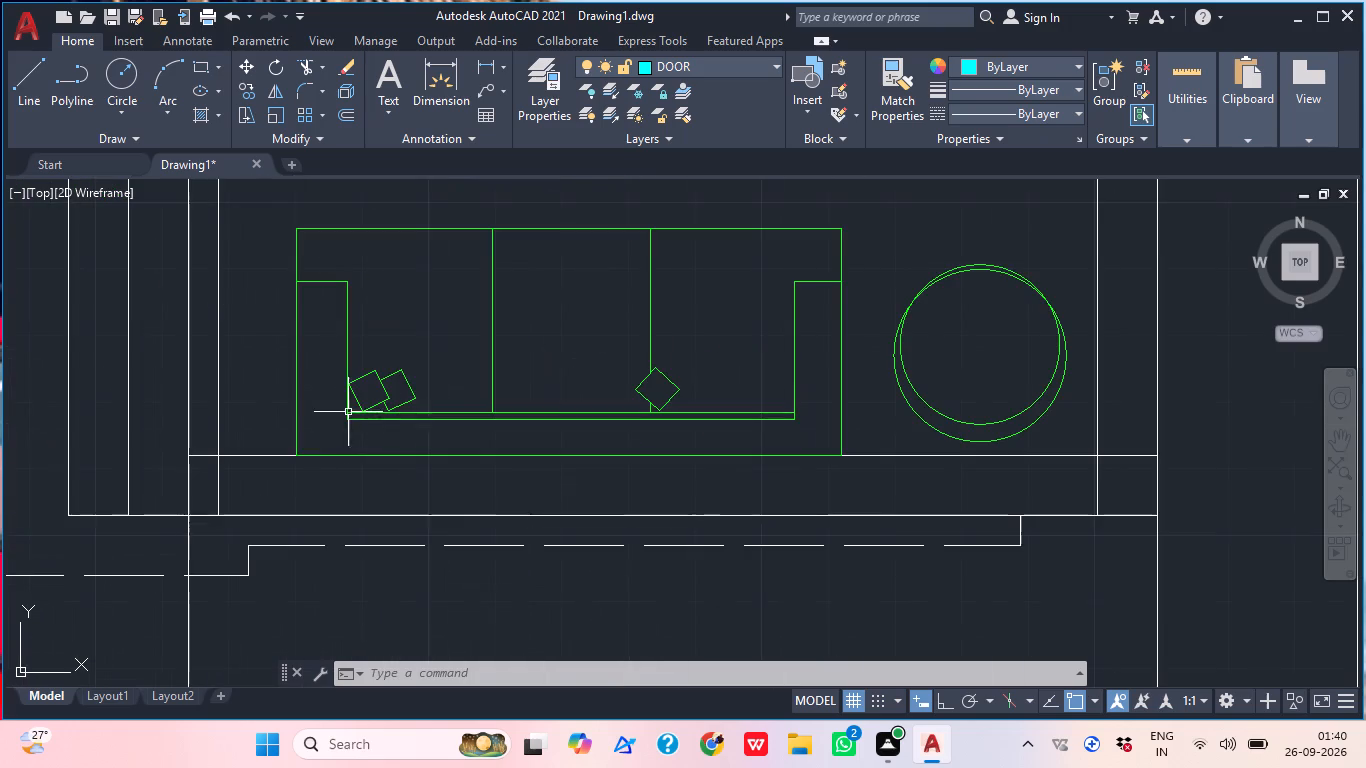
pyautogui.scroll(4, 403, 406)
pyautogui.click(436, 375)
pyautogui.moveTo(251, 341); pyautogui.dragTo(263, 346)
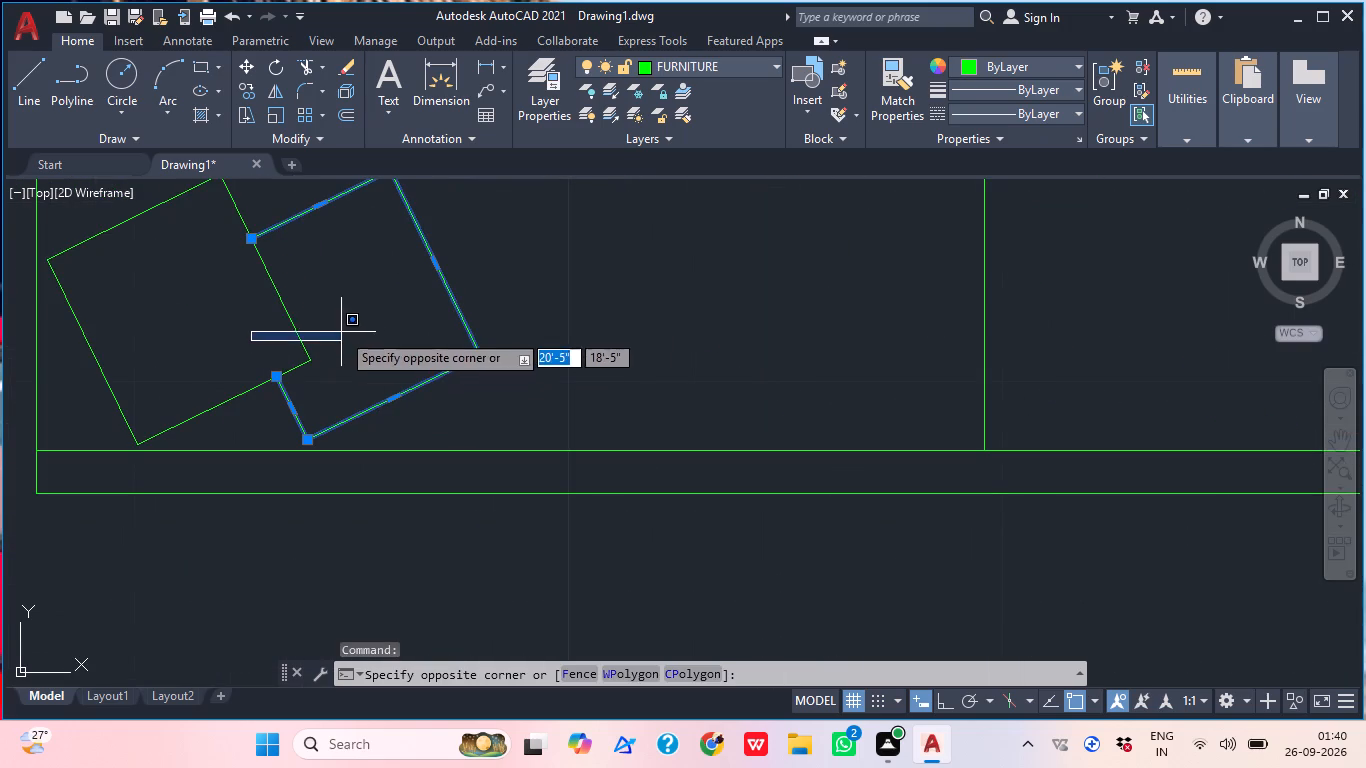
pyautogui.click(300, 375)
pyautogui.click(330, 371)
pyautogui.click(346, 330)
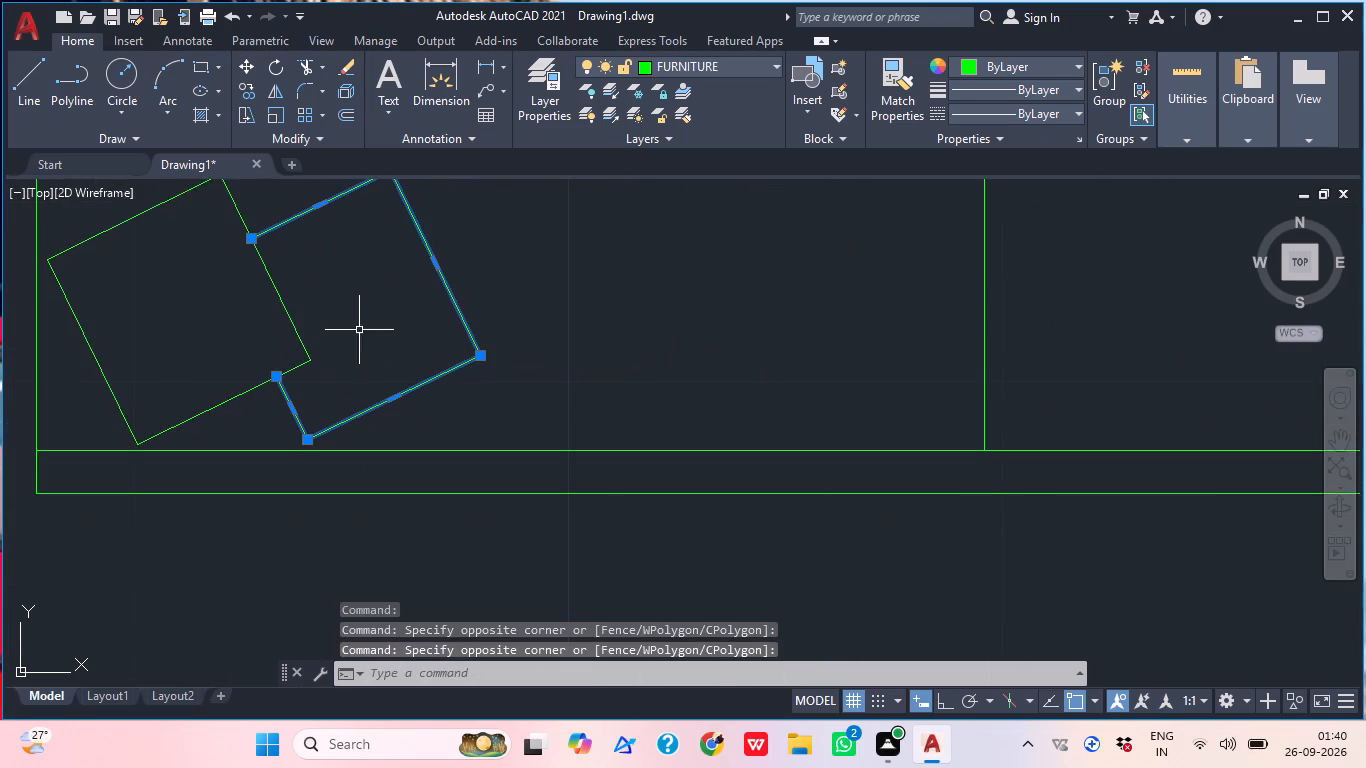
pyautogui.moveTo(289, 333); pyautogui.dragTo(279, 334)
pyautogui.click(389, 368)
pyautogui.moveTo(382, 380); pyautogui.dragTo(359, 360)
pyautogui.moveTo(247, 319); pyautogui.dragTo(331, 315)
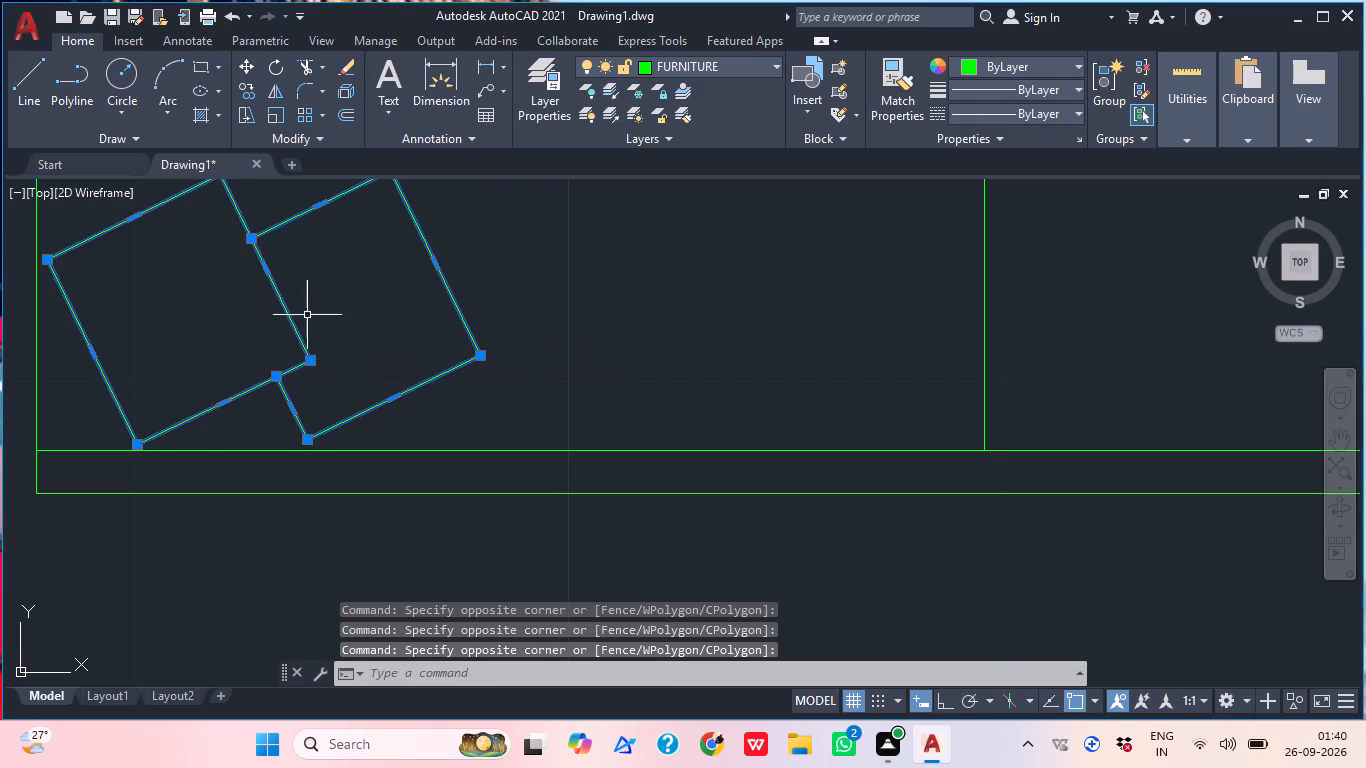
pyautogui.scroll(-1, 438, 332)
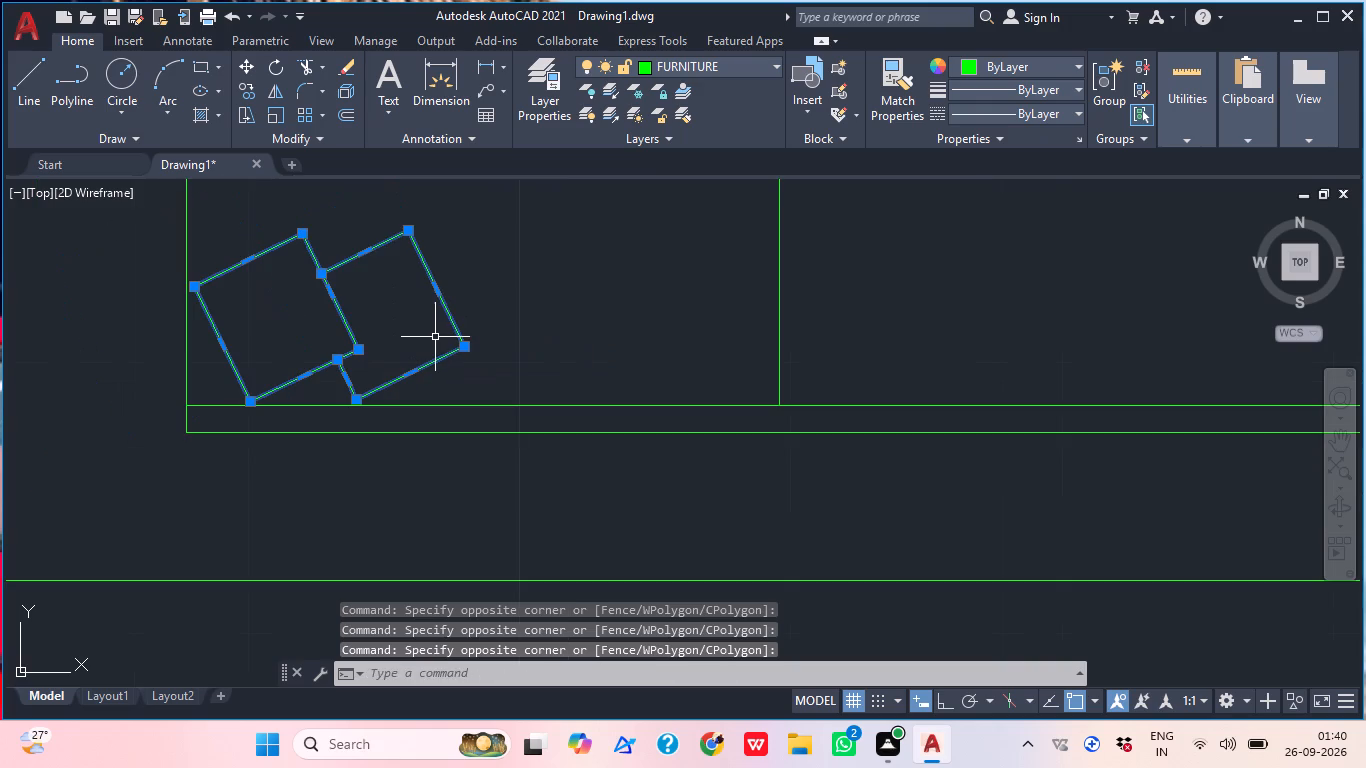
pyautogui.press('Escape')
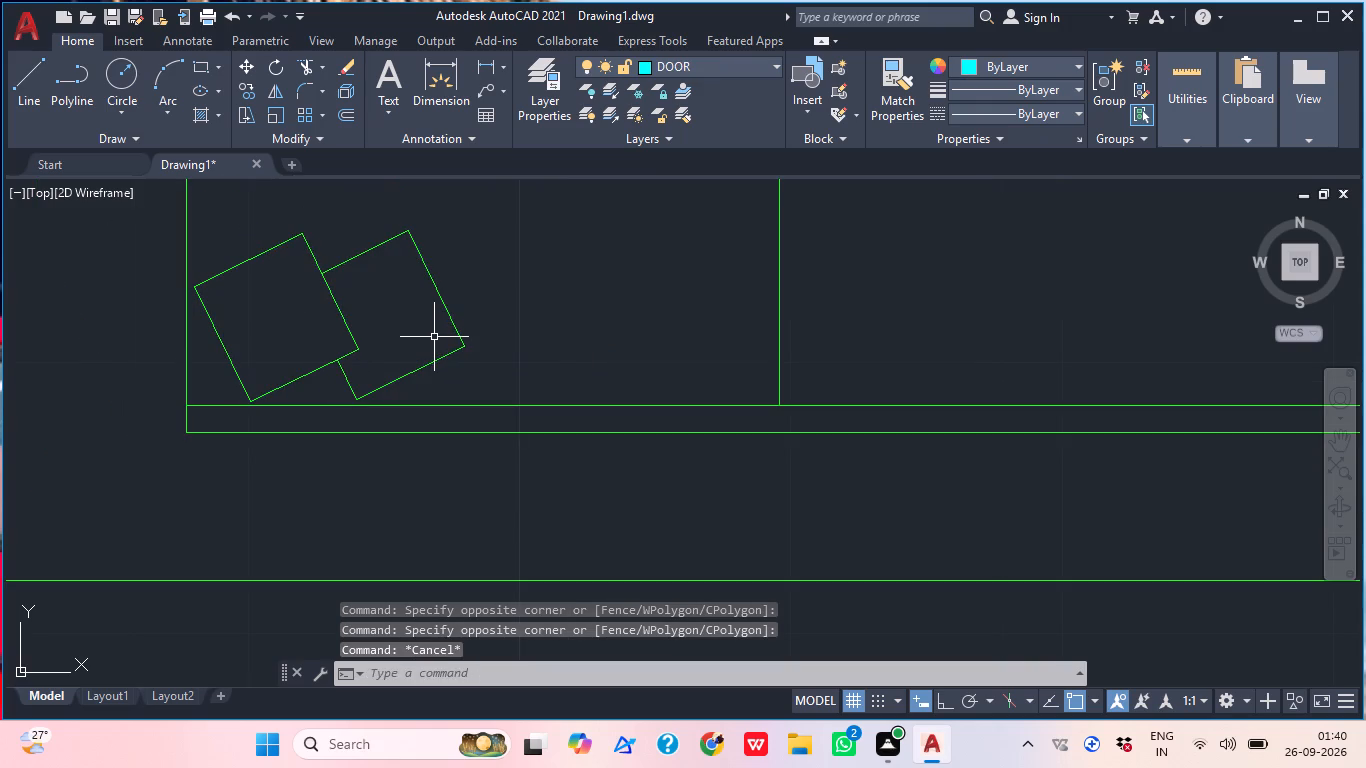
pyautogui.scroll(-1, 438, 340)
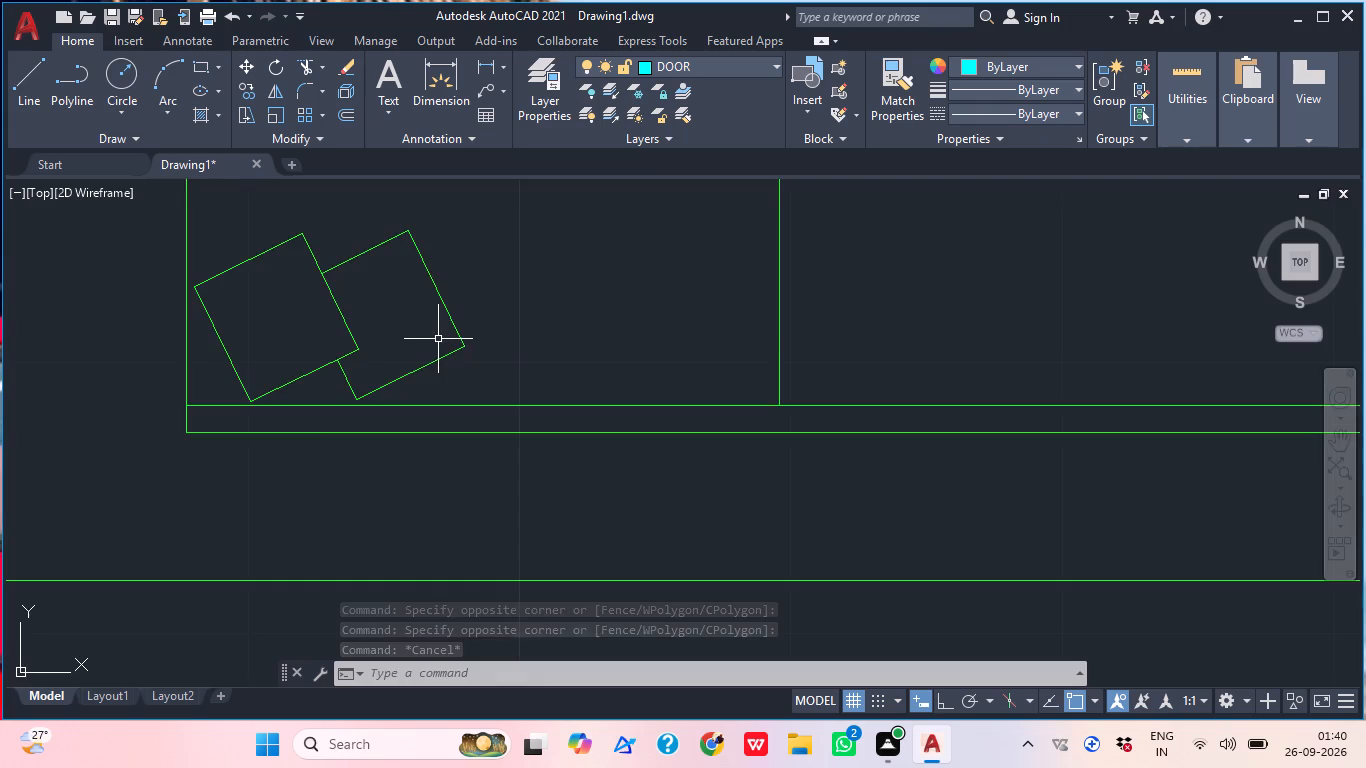
# Examine the living room, dining area and car porch walls for the next opening location.
pyautogui.scroll(-2, 438, 339)
pyautogui.moveTo(467, 360); pyautogui.dragTo(411, 441, button='middle')
pyautogui.scroll(-2, 445, 405)
pyautogui.moveTo(462, 405); pyautogui.dragTo(413, 477, button='middle')
pyautogui.scroll(-1, 413, 436)
pyautogui.moveTo(424, 447); pyautogui.dragTo(373, 517, button='middle')
pyautogui.scroll(1, 265, 372)
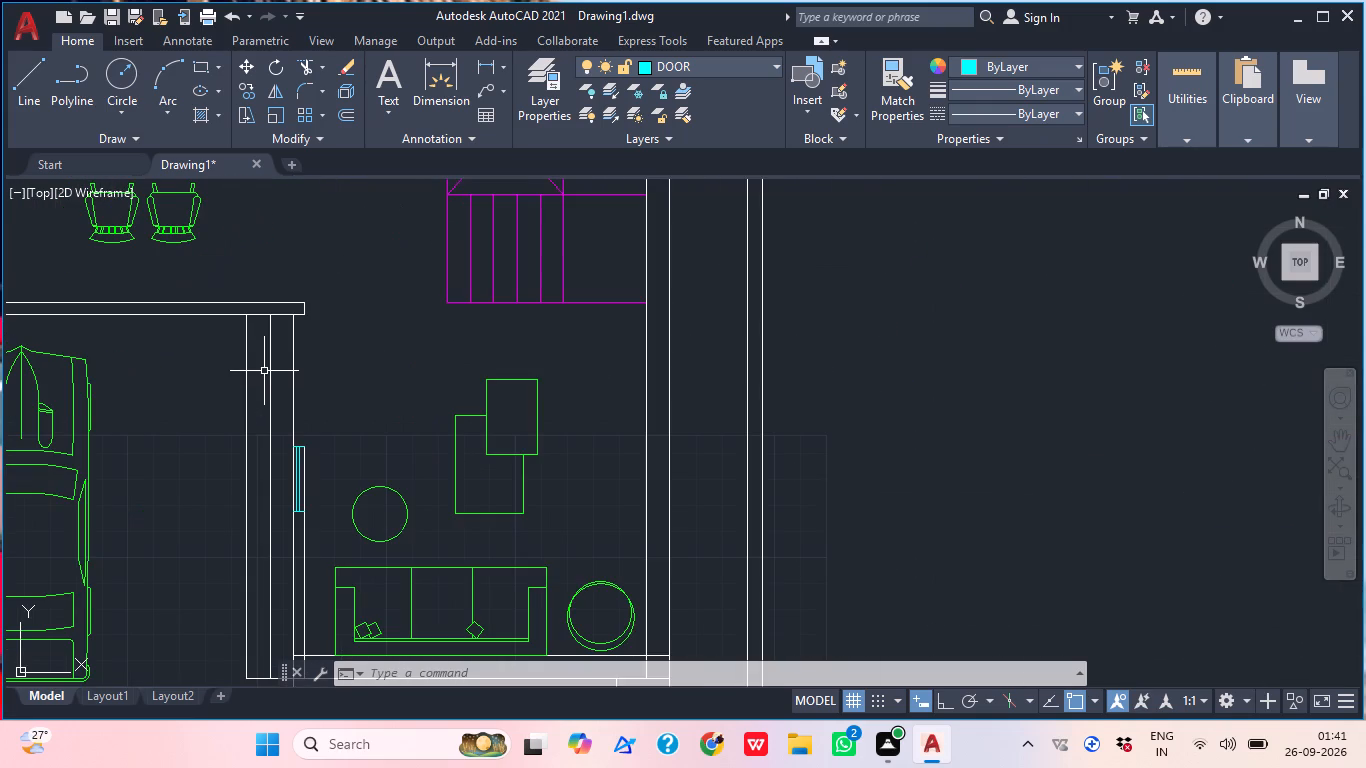
pyautogui.moveTo(366, 421); pyautogui.dragTo(322, 426, button='middle')
pyautogui.moveTo(320, 425); pyautogui.dragTo(367, 385, button='middle')
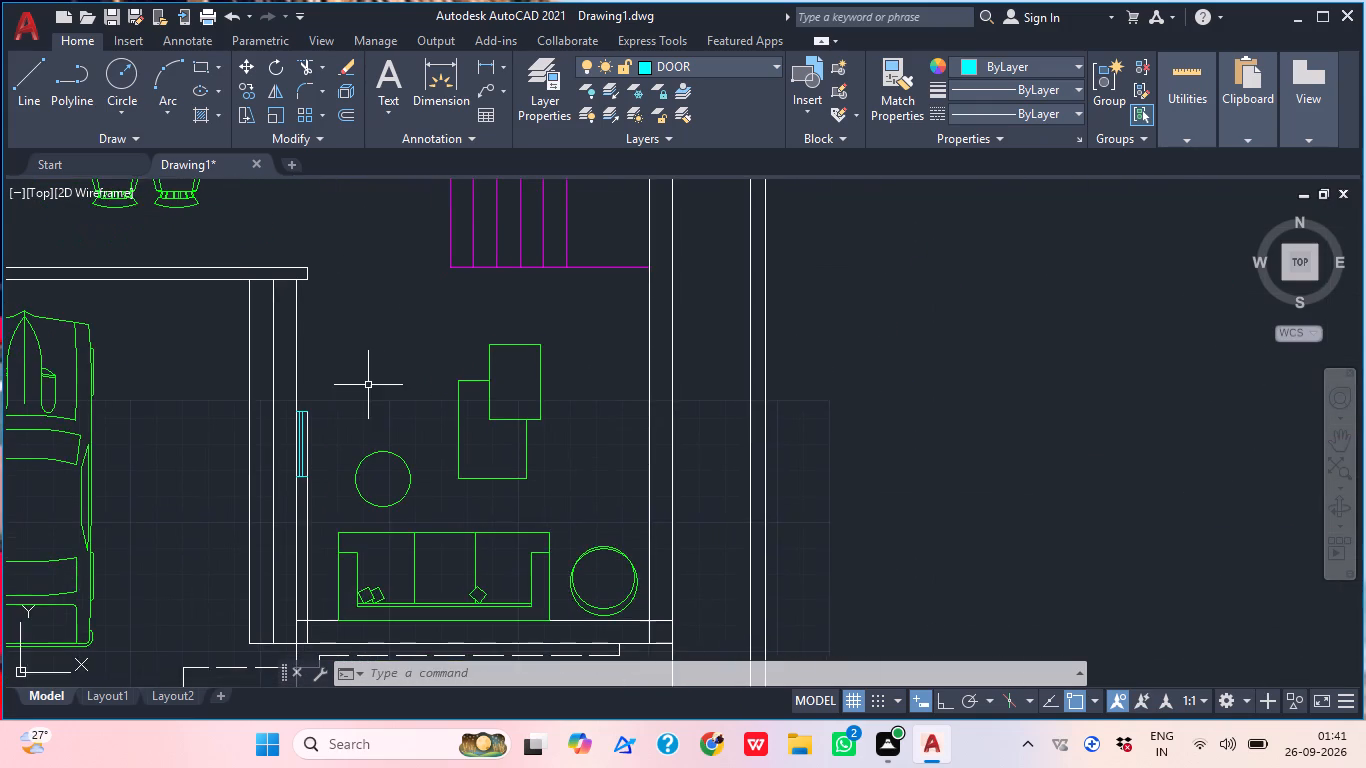
pyautogui.scroll(-1, 368, 385)
pyautogui.moveTo(355, 420); pyautogui.dragTo(332, 468, button='middle')
pyautogui.moveTo(200, 472); pyautogui.dragTo(294, 506, button='middle')
pyautogui.moveTo(283, 453); pyautogui.dragTo(217, 583, button='middle')
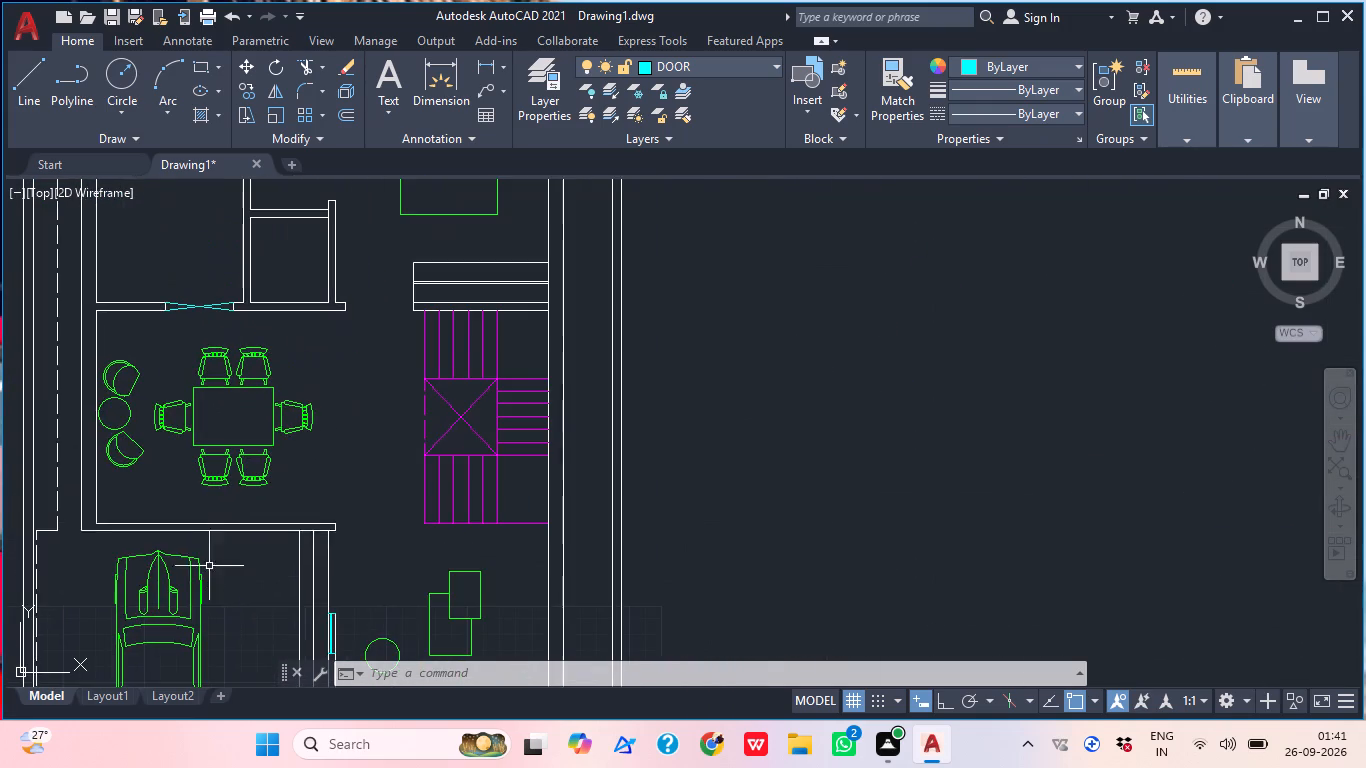
pyautogui.moveTo(179, 529); pyautogui.dragTo(164, 583, button='middle')
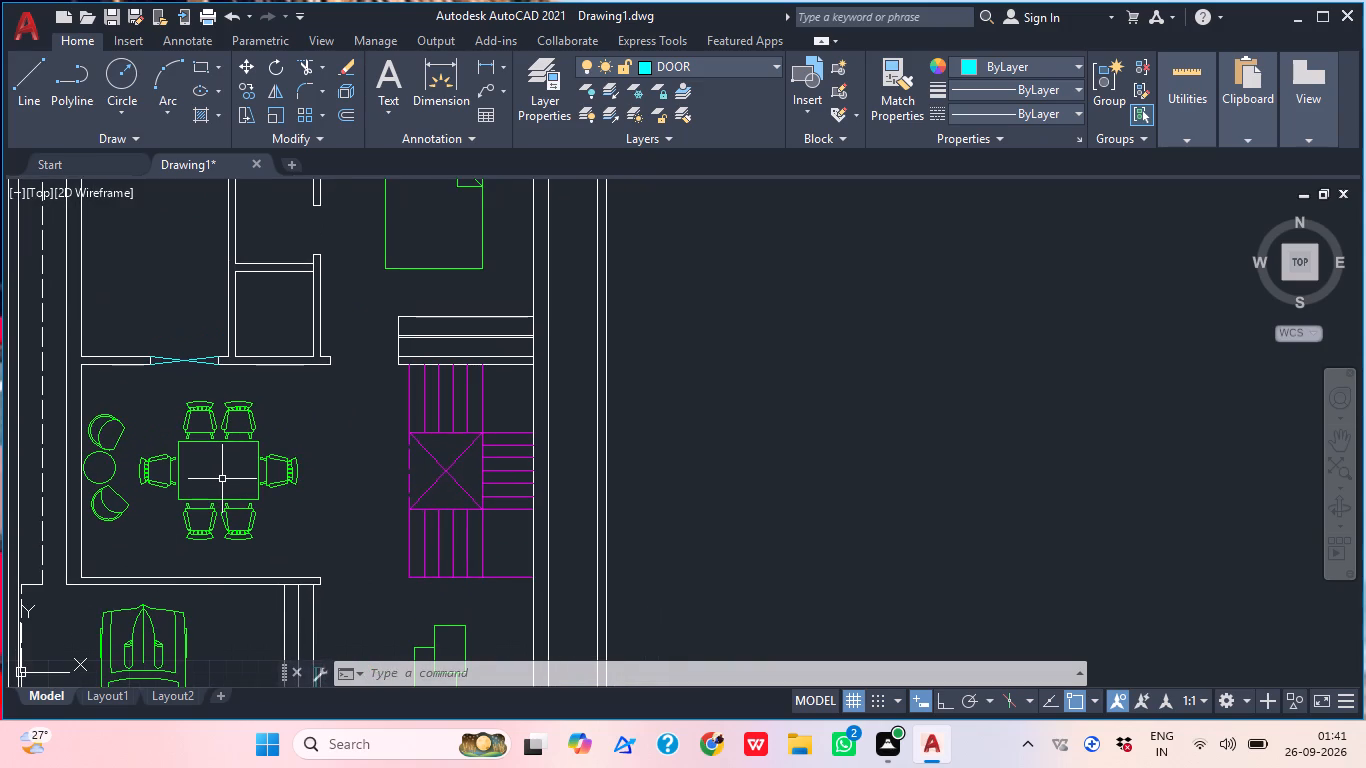
pyautogui.moveTo(153, 479); pyautogui.dragTo(218, 478, button='middle')
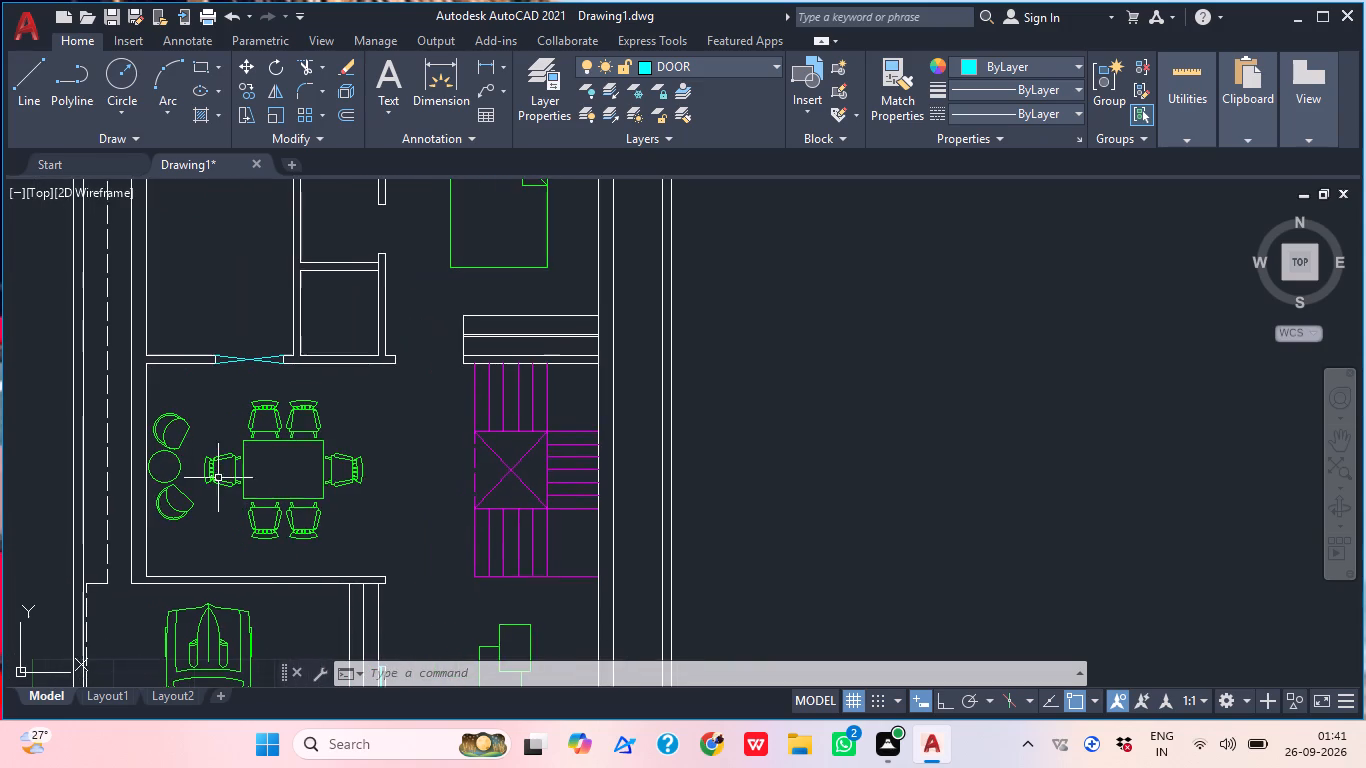
pyautogui.scroll(-1, 227, 513)
pyautogui.scroll(1, 223, 517)
pyautogui.moveTo(199, 563); pyautogui.dragTo(214, 453, button='middle')
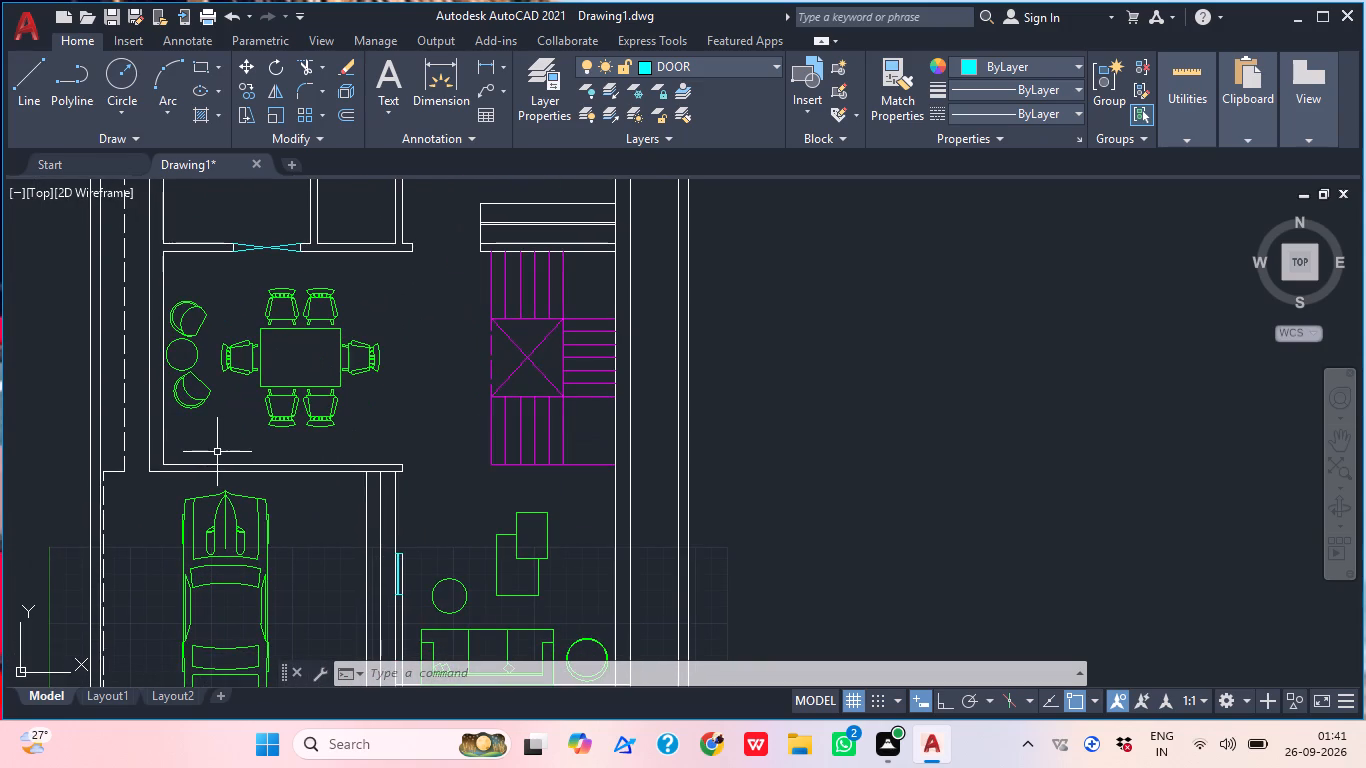
pyautogui.moveTo(194, 468); pyautogui.dragTo(199, 445, button='middle')
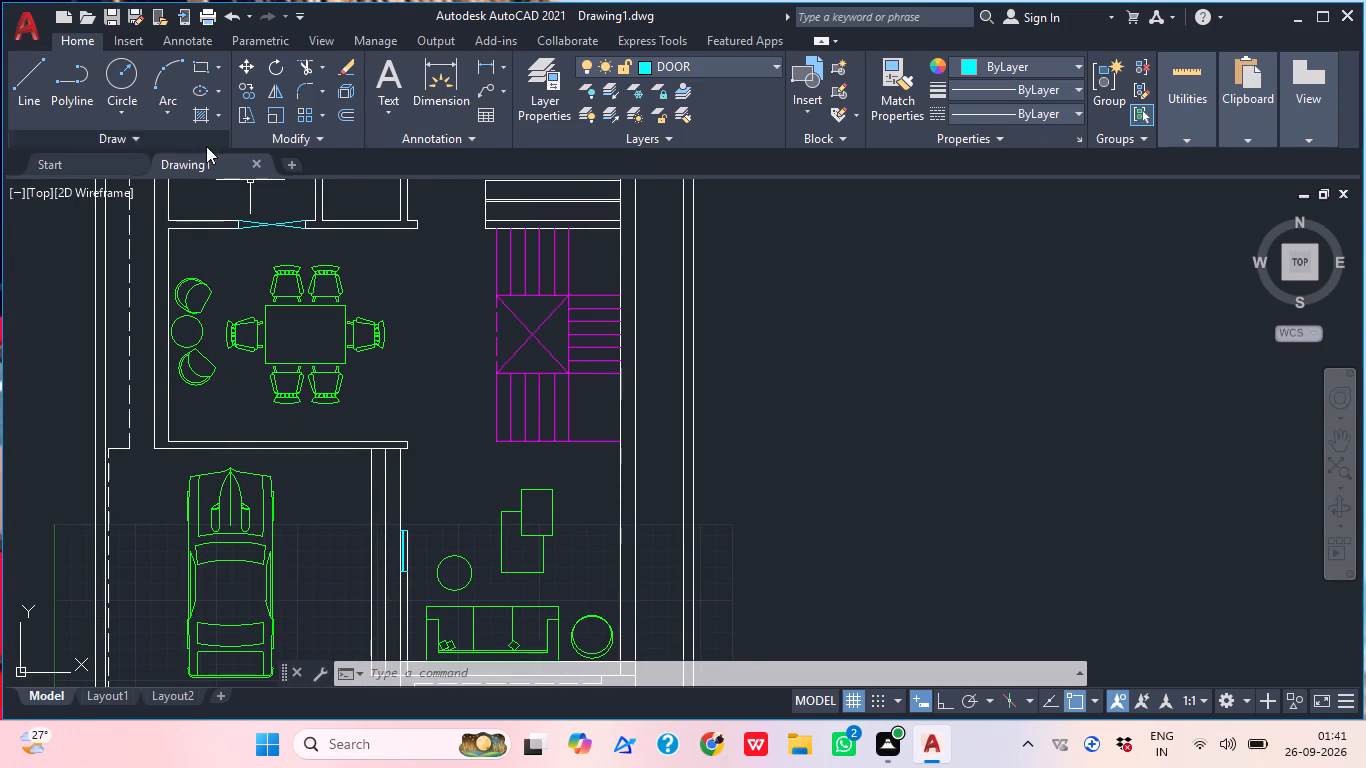
# Draw a short vertical line about 4" long across the dining–car porch wall, near its outer corner end.
pyautogui.click(29, 84)
pyautogui.scroll(3, 175, 461)
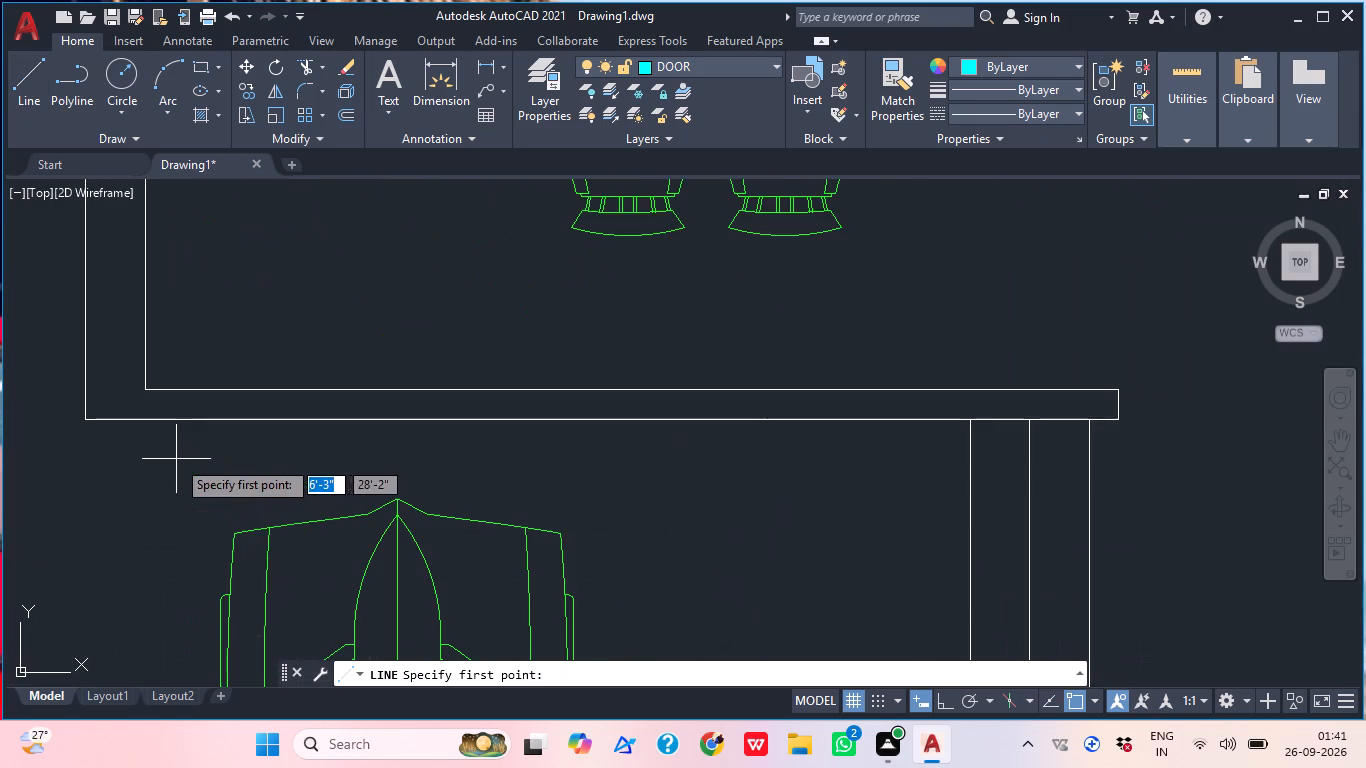
pyautogui.moveTo(291, 433); pyautogui.dragTo(256, 458, button='middle')
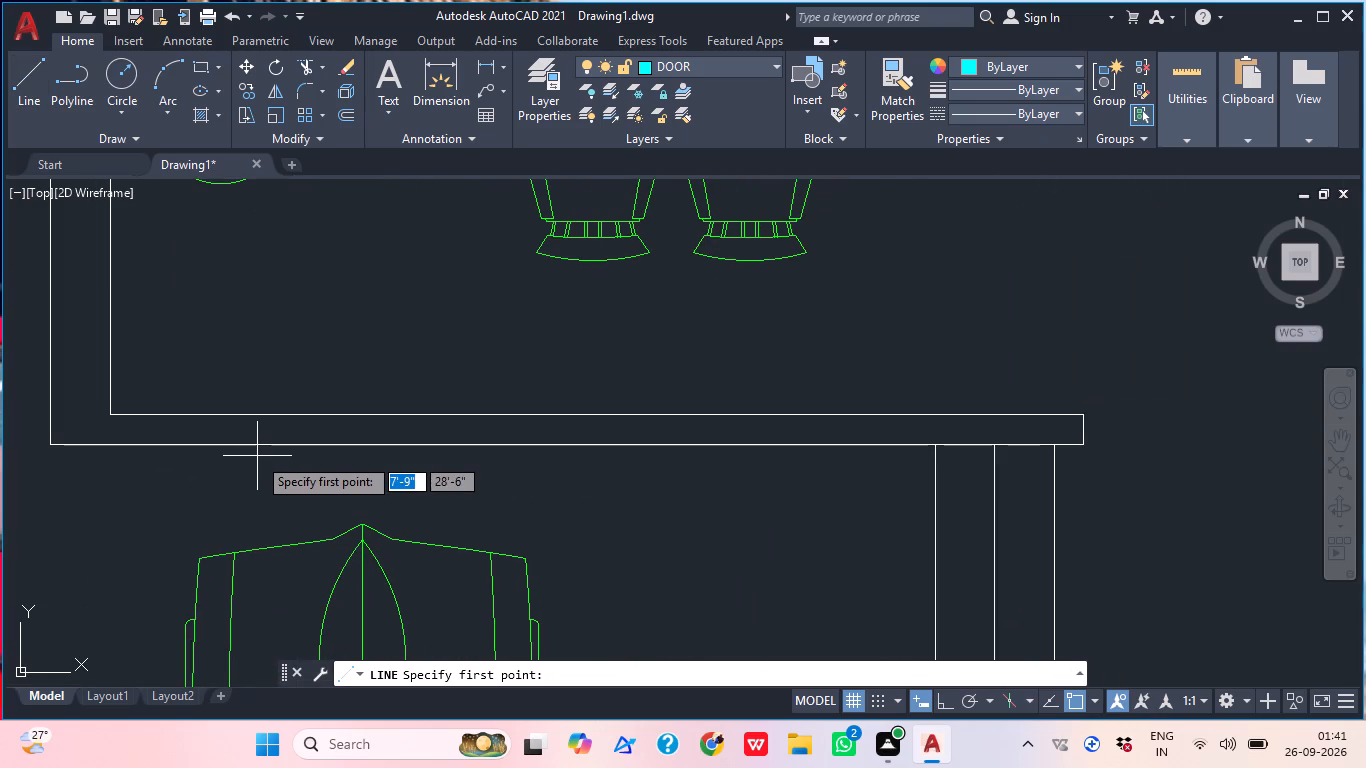
pyautogui.scroll(1, 275, 436)
pyautogui.scroll(-1, 283, 446)
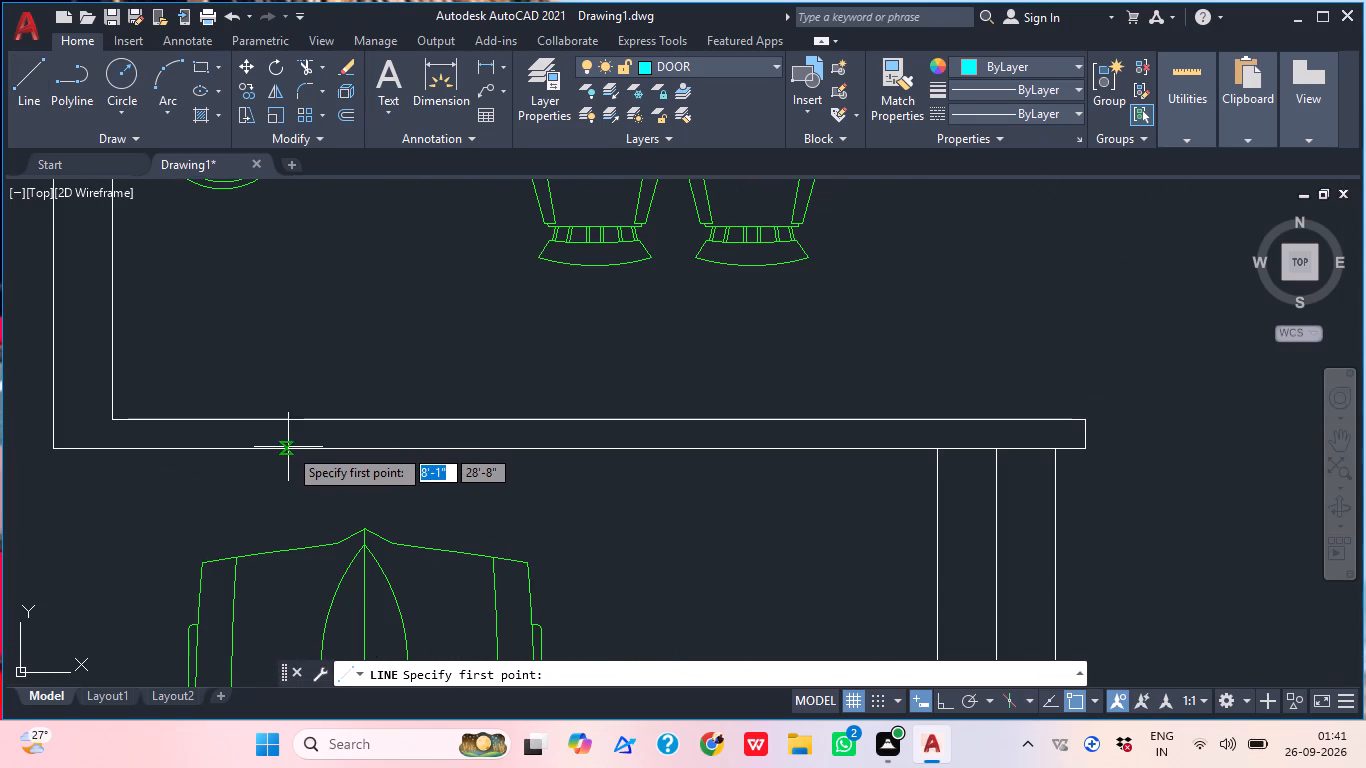
pyautogui.click(290, 448)
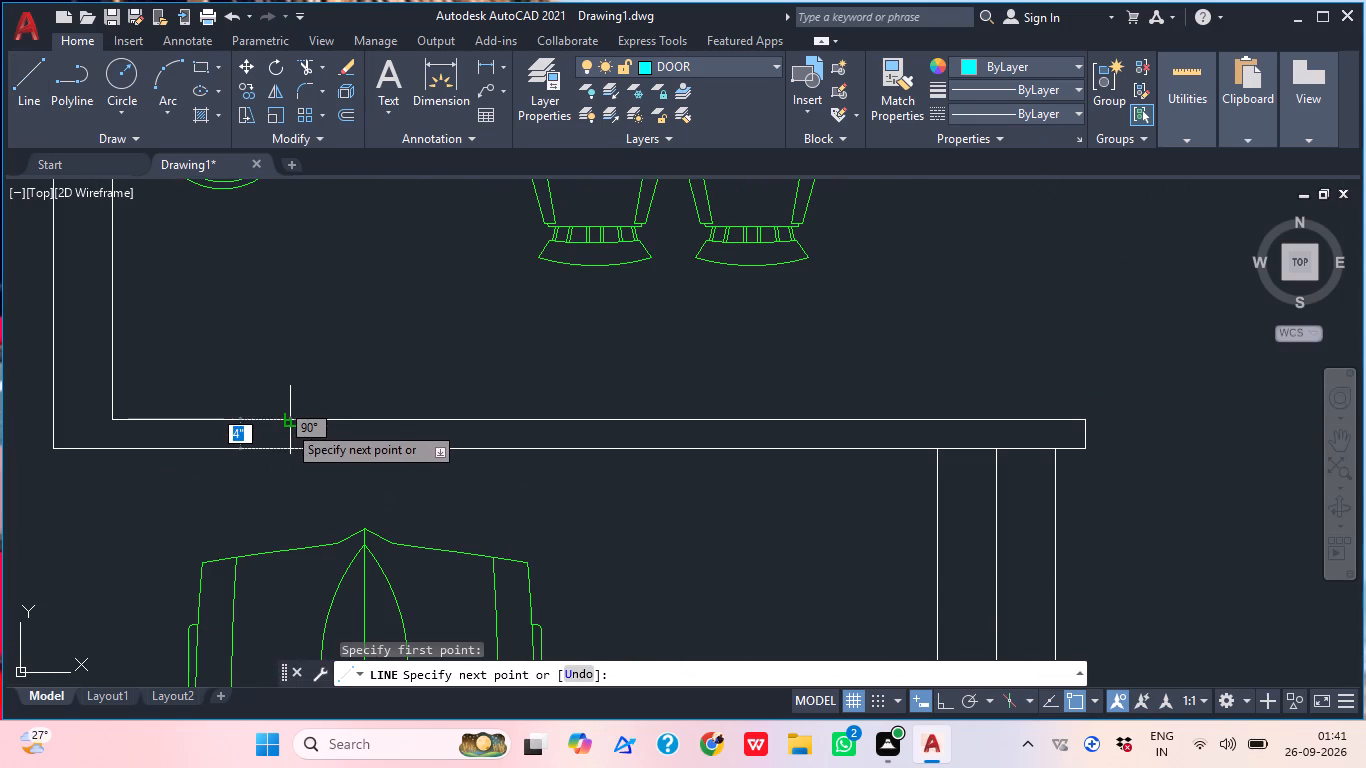
pyautogui.click(287, 424)
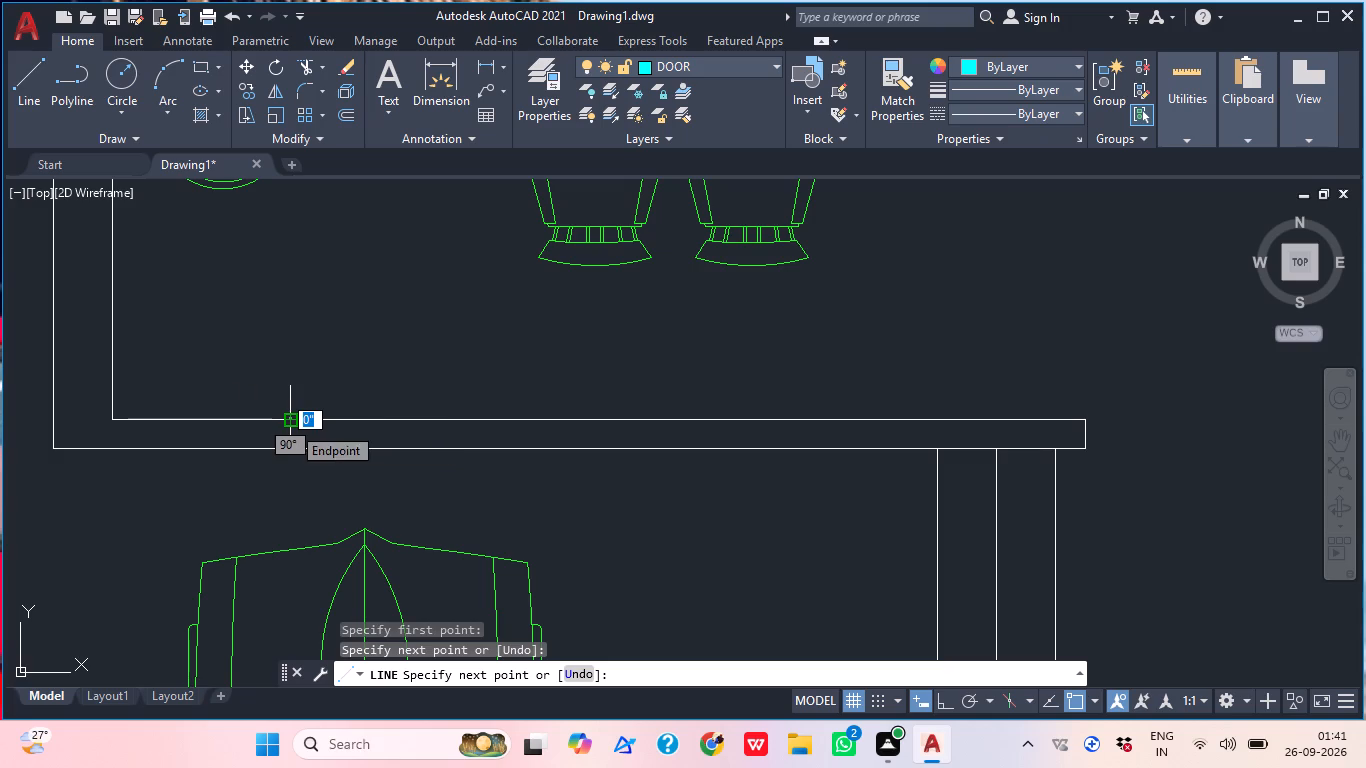
# Draw a second short vertical line across the dining–car porch wall, between the first one and the wall's free end.
pyautogui.click(42, 88)
pyautogui.moveTo(397, 537); pyautogui.dragTo(280, 490, button='middle')
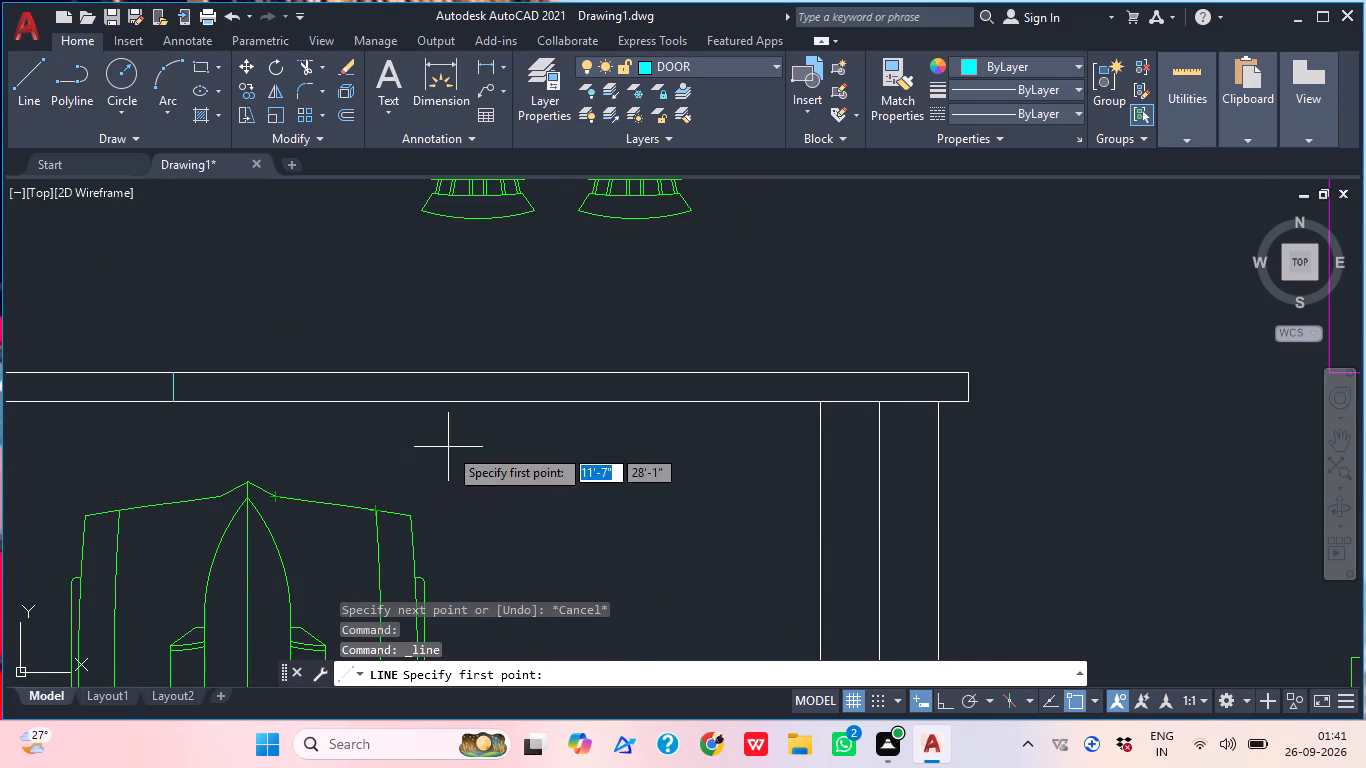
pyautogui.scroll(-1, 441, 448)
pyautogui.moveTo(428, 451); pyautogui.dragTo(372, 446, button='middle')
pyautogui.click(466, 415)
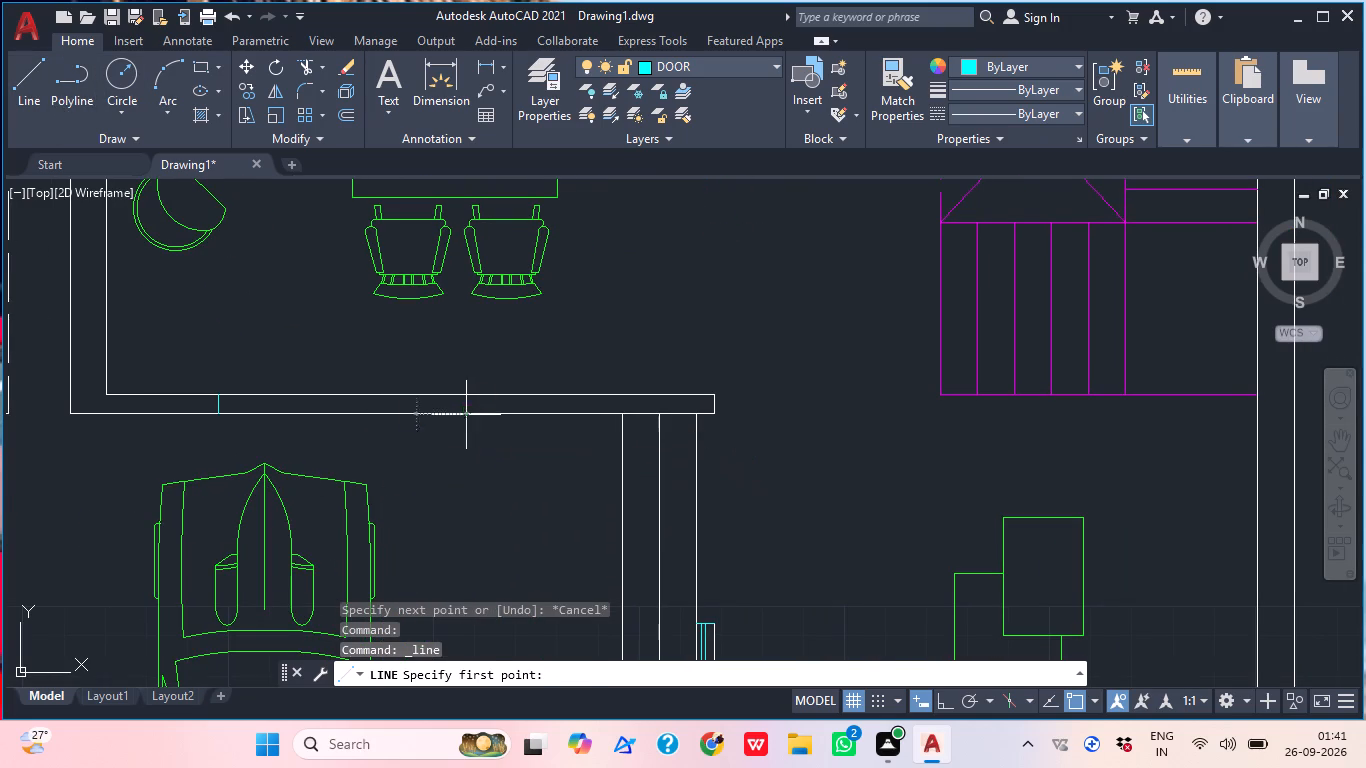
pyautogui.click(470, 395)
pyautogui.press('Escape')
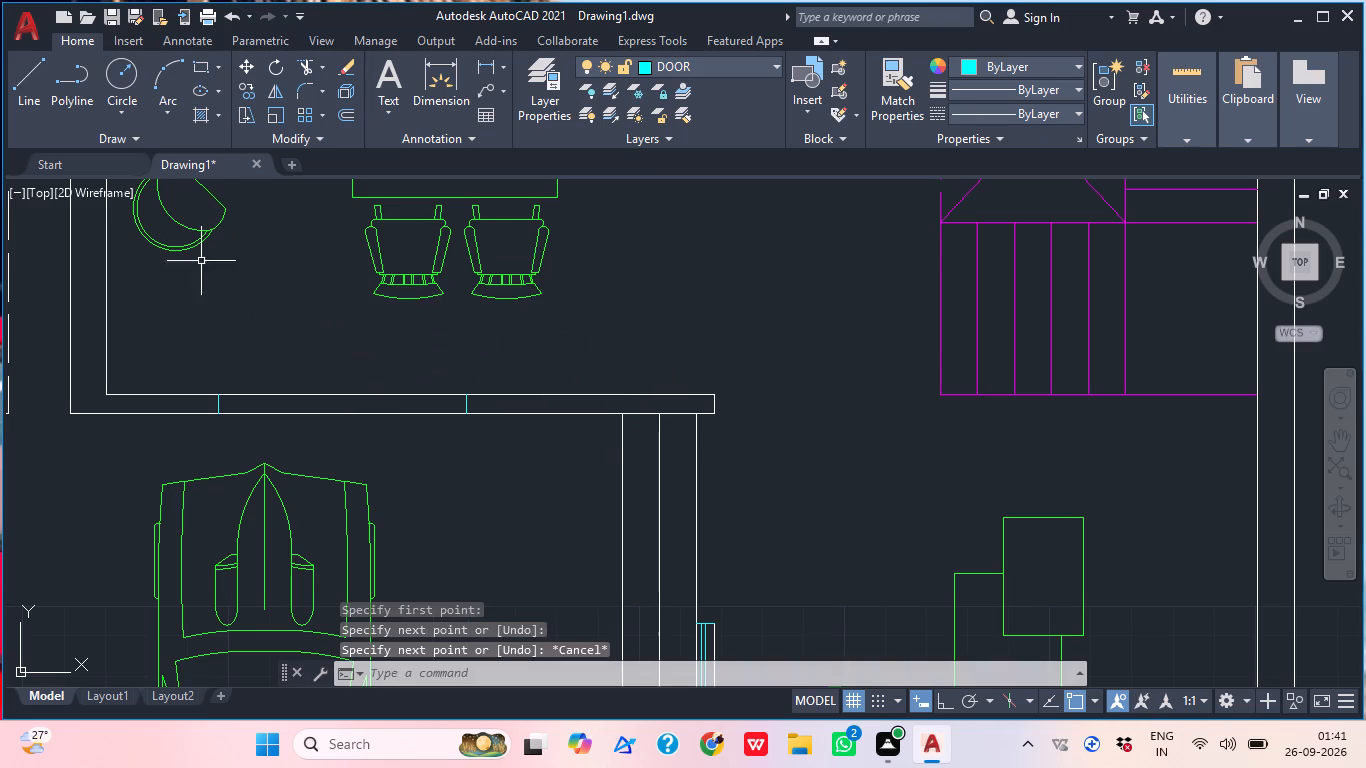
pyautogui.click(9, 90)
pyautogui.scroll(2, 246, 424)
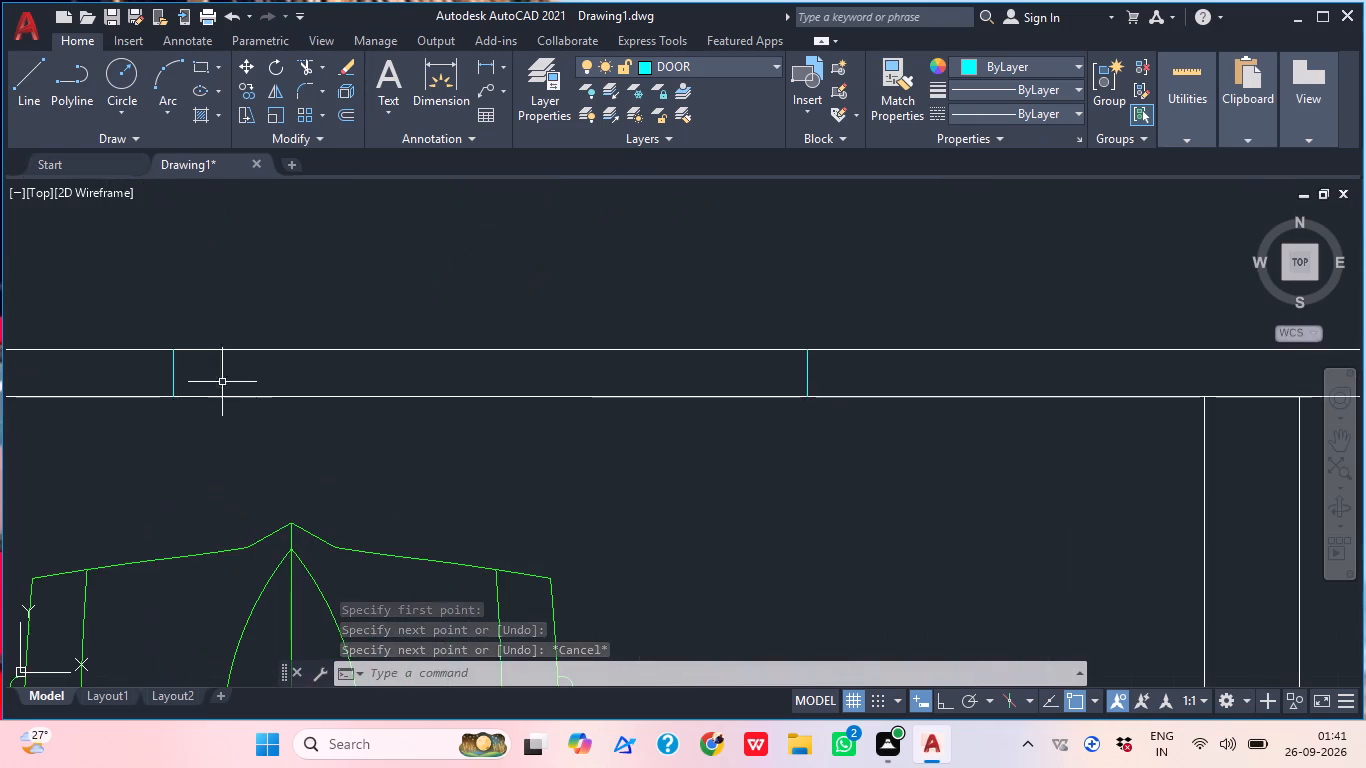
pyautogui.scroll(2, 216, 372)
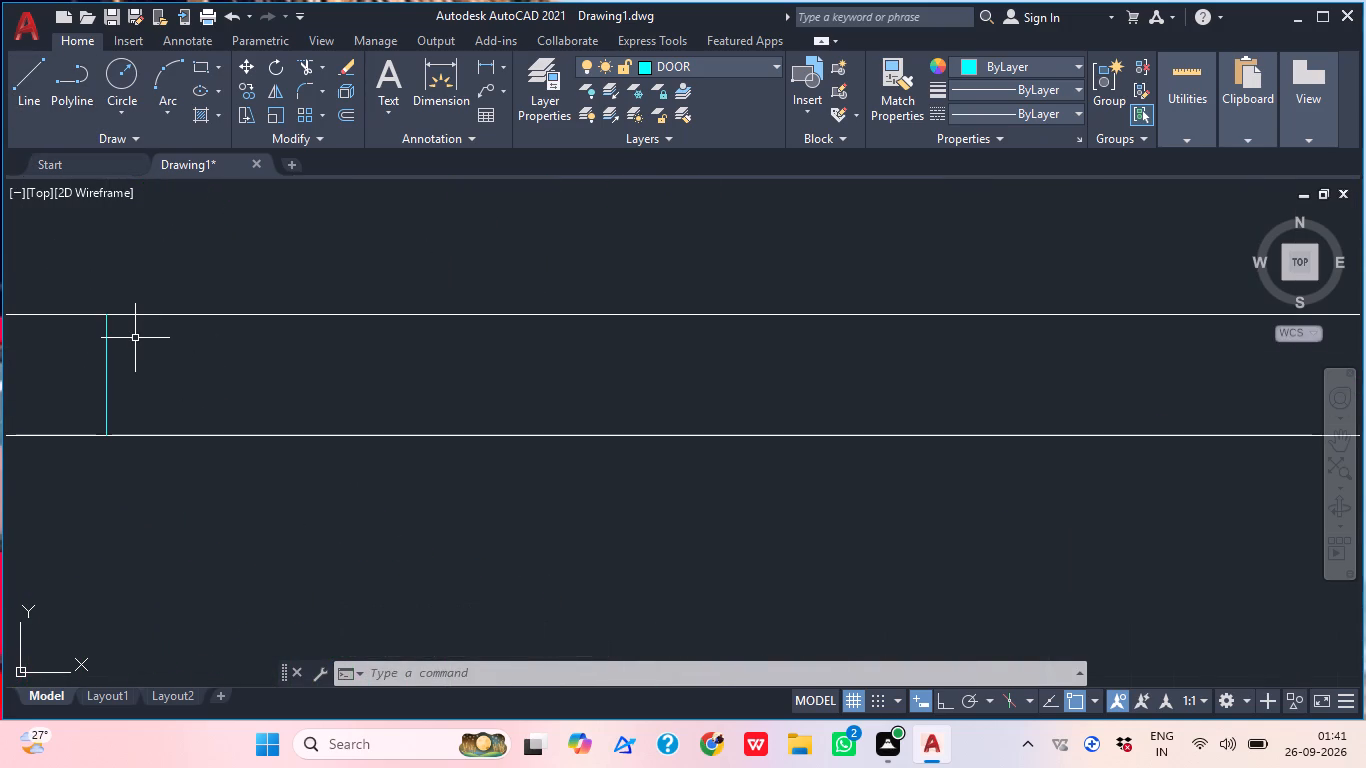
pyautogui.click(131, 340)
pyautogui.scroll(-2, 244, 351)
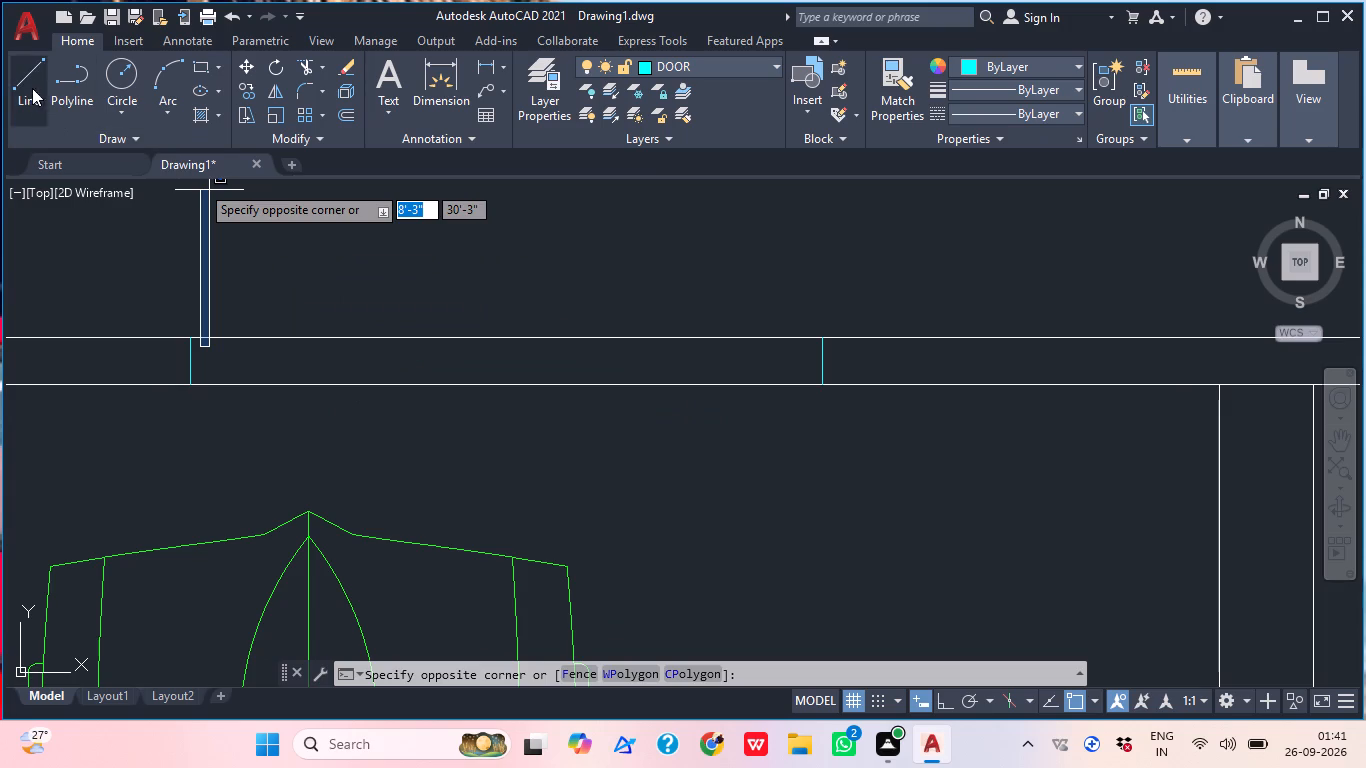
# With Ortho on, draw a horizontal line about 2'-0" long inside the wall, near the outer short line and the dining-side face.
pyautogui.click(24, 85)
pyautogui.scroll(2, 211, 363)
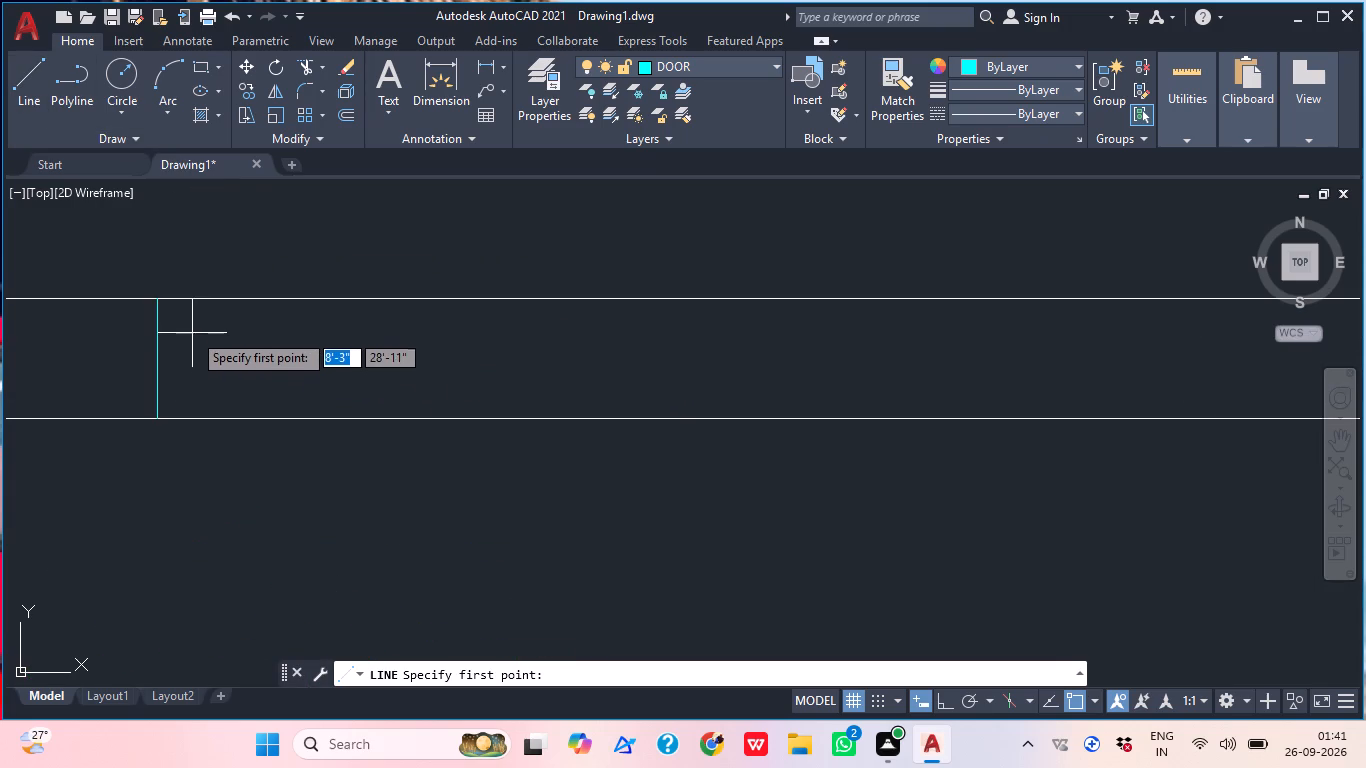
pyautogui.click(189, 322)
pyautogui.scroll(-1, 218, 335)
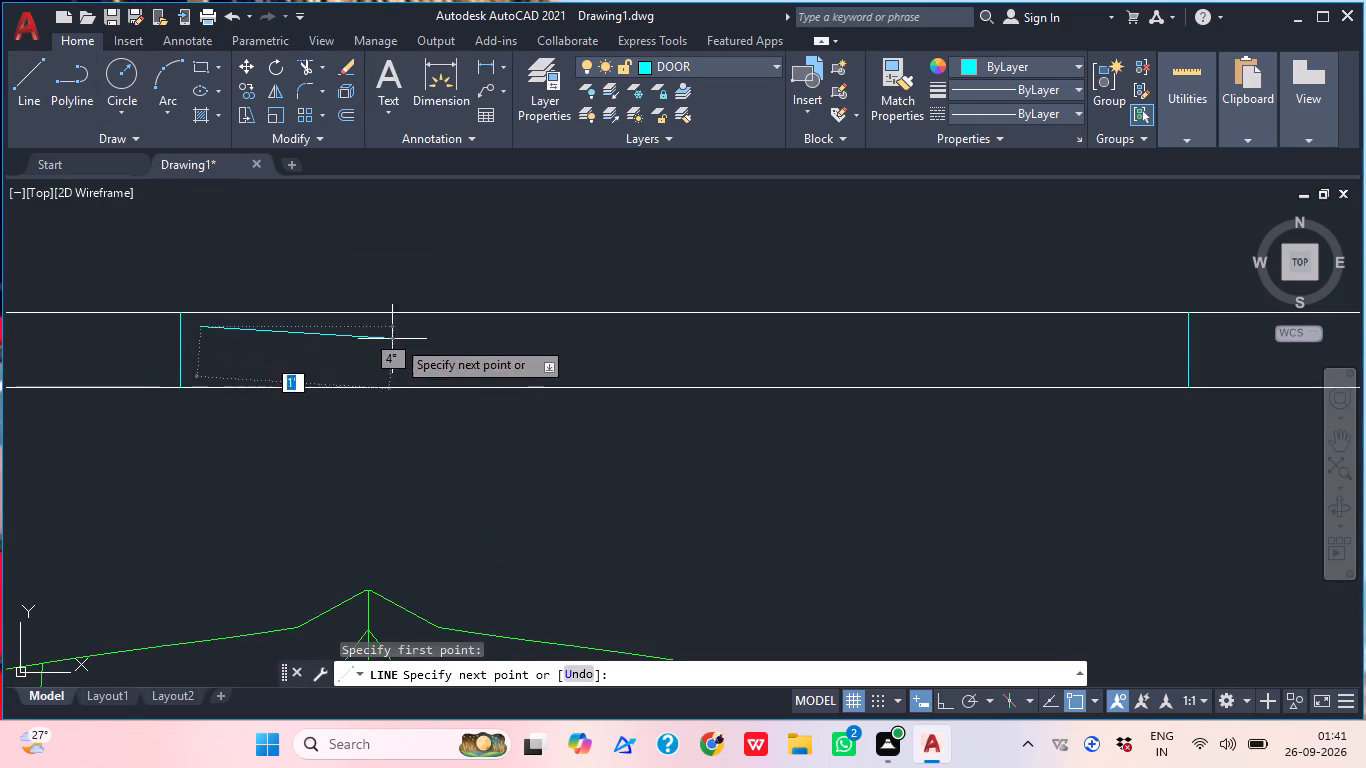
pyautogui.click(946, 697)
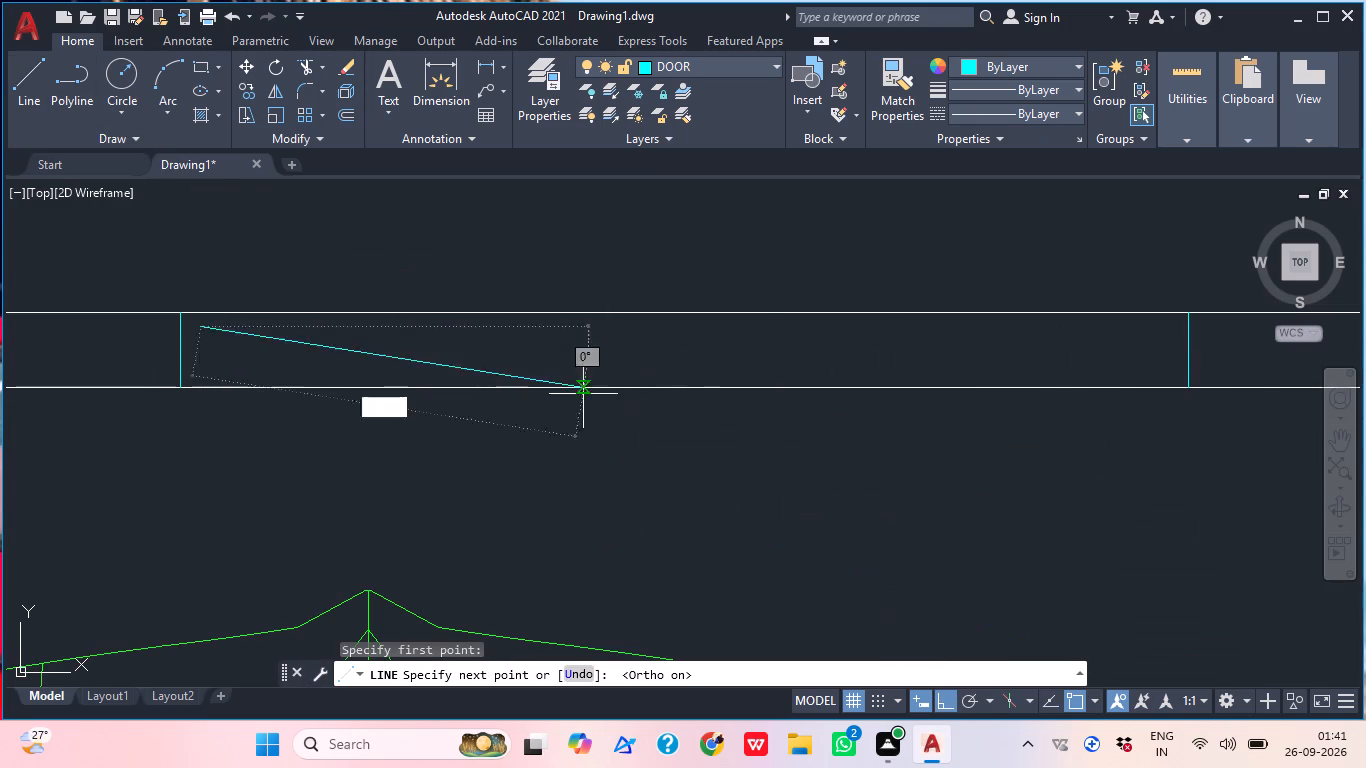
pyautogui.click(600, 345)
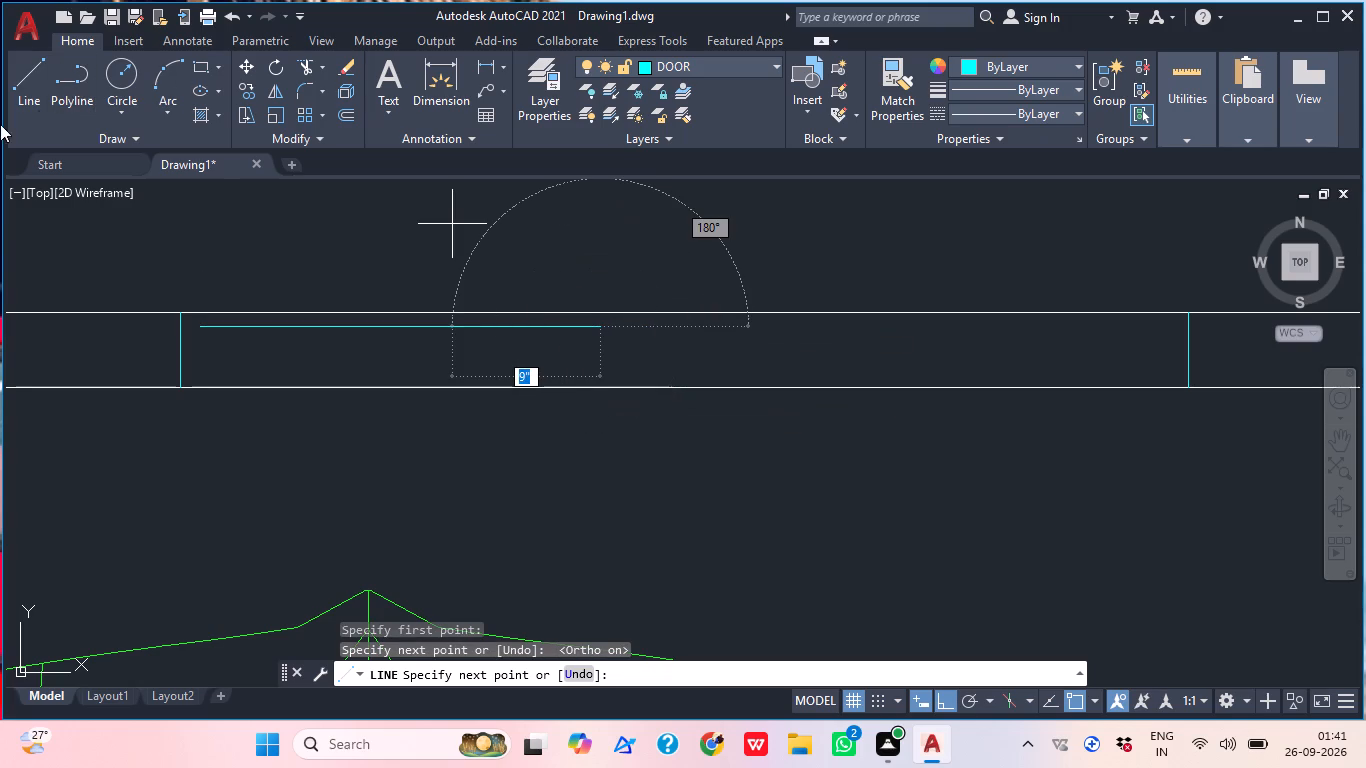
# Draw a second horizontal line inside the wall near the car porch face, from just past the first line towards the other short line.
pyautogui.click(33, 81)
pyautogui.moveTo(693, 218); pyautogui.dragTo(478, 227, button='middle')
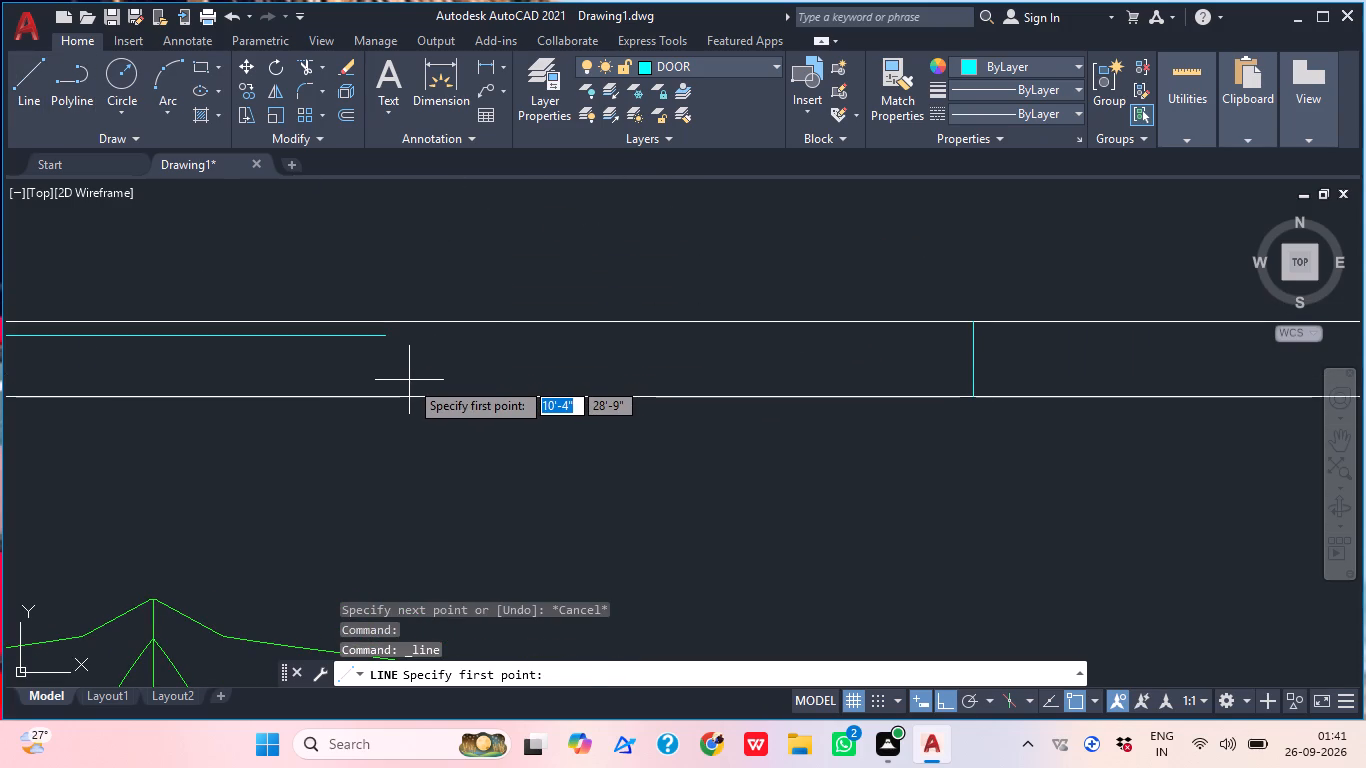
pyautogui.click(408, 380)
pyautogui.click(890, 383)
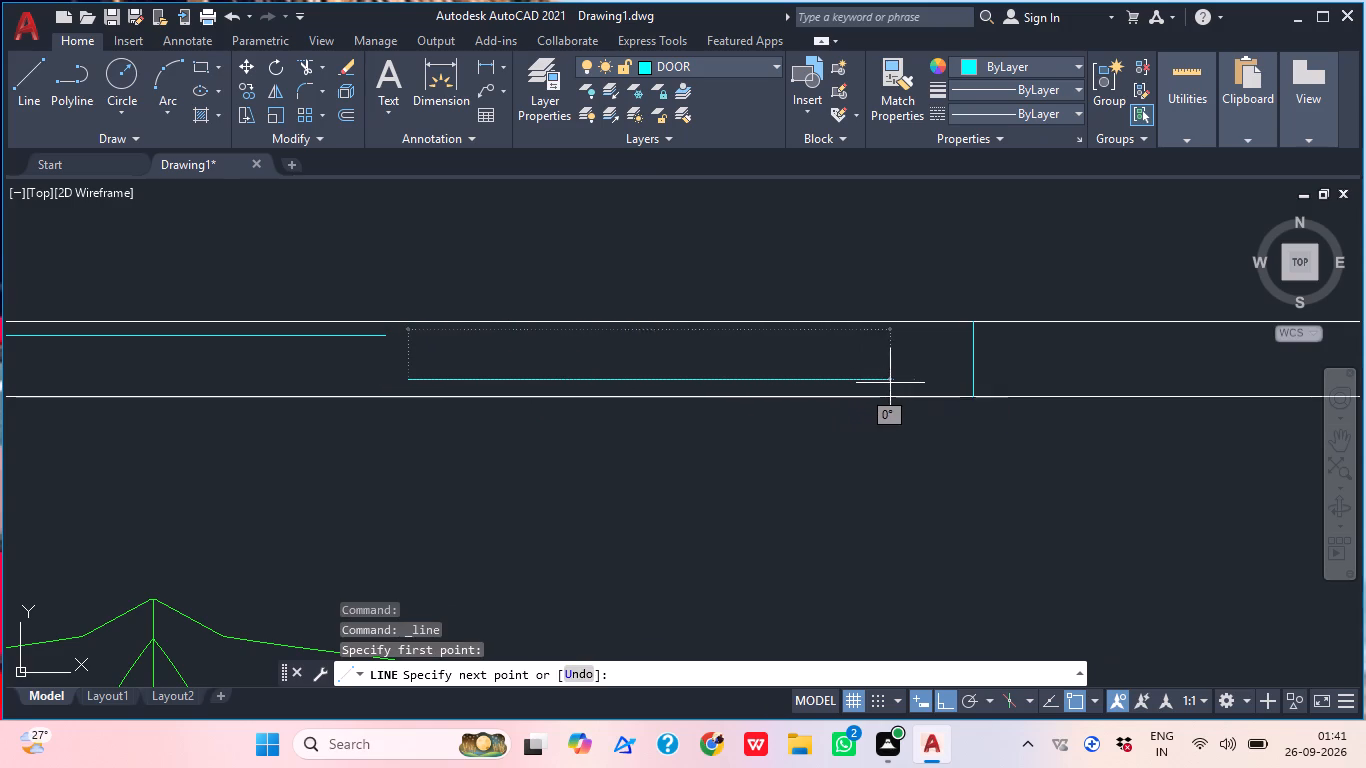
pyautogui.click(37, 98)
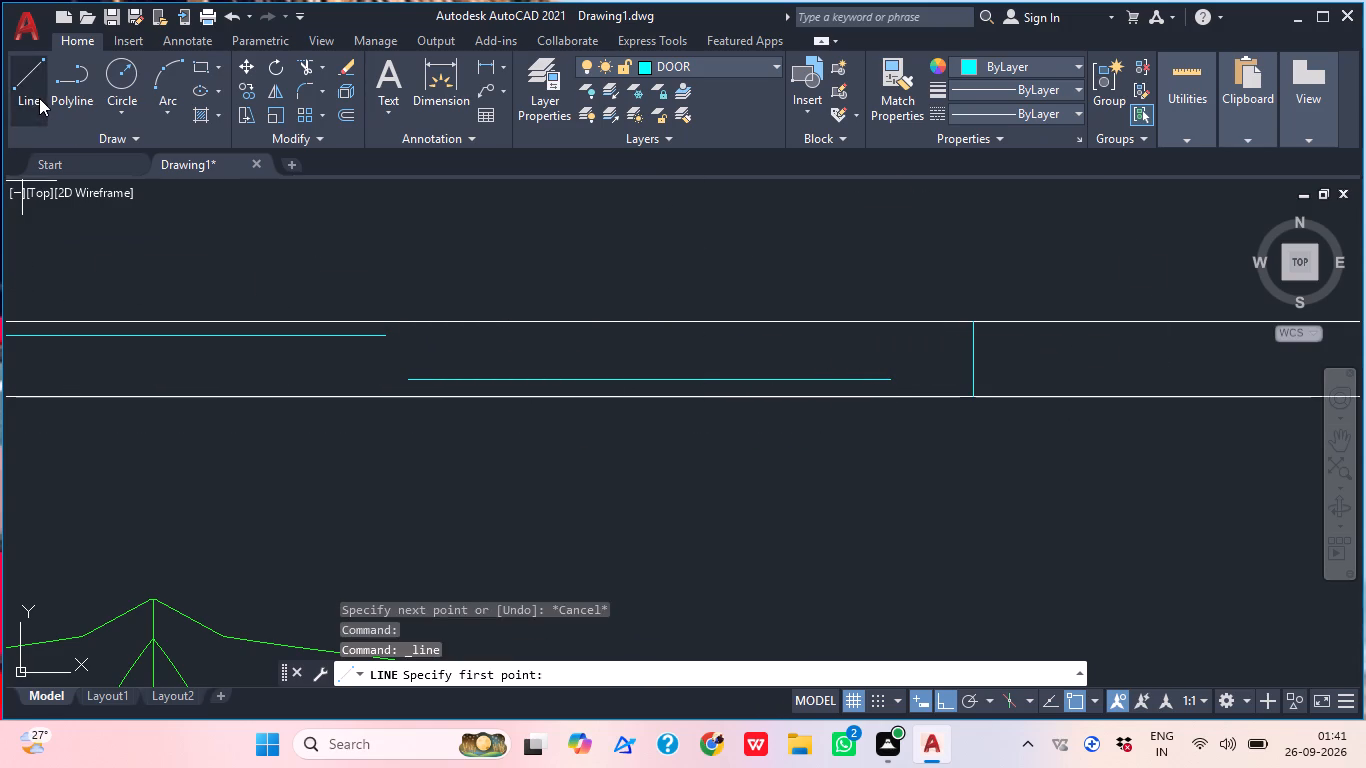
pyautogui.press('Escape')
# Draw a short vertical line across the living room's front wall behind the sofa, nearer the sofa's two-cushion end.
pyautogui.scroll(-3, 427, 341)
pyautogui.scroll(2, 434, 351)
pyautogui.scroll(-1, 439, 360)
pyautogui.moveTo(470, 368); pyautogui.dragTo(435, 397, button='middle')
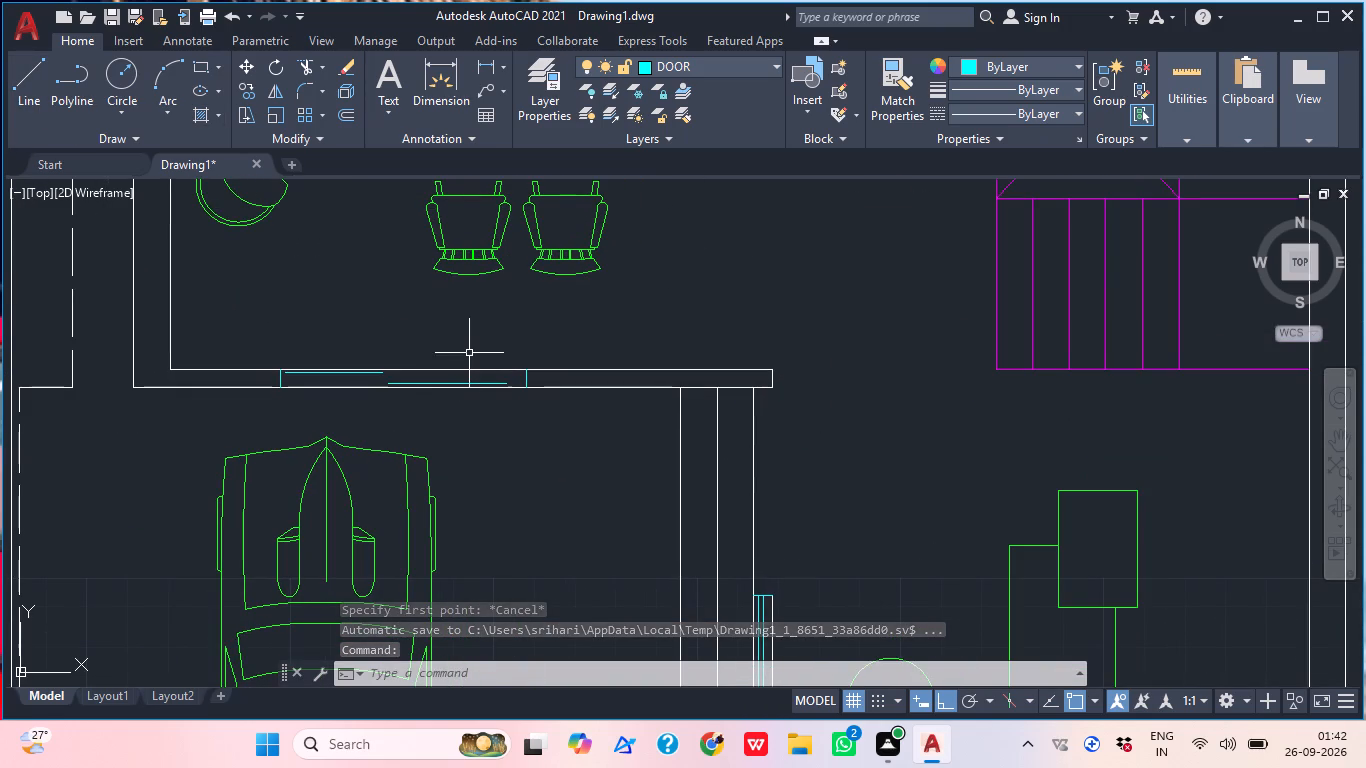
pyautogui.scroll(-1, 425, 431)
pyautogui.moveTo(423, 431); pyautogui.dragTo(330, 324, button='middle')
pyautogui.moveTo(472, 416); pyautogui.dragTo(406, 379, button='middle')
pyautogui.moveTo(412, 377); pyautogui.dragTo(372, 319, button='middle')
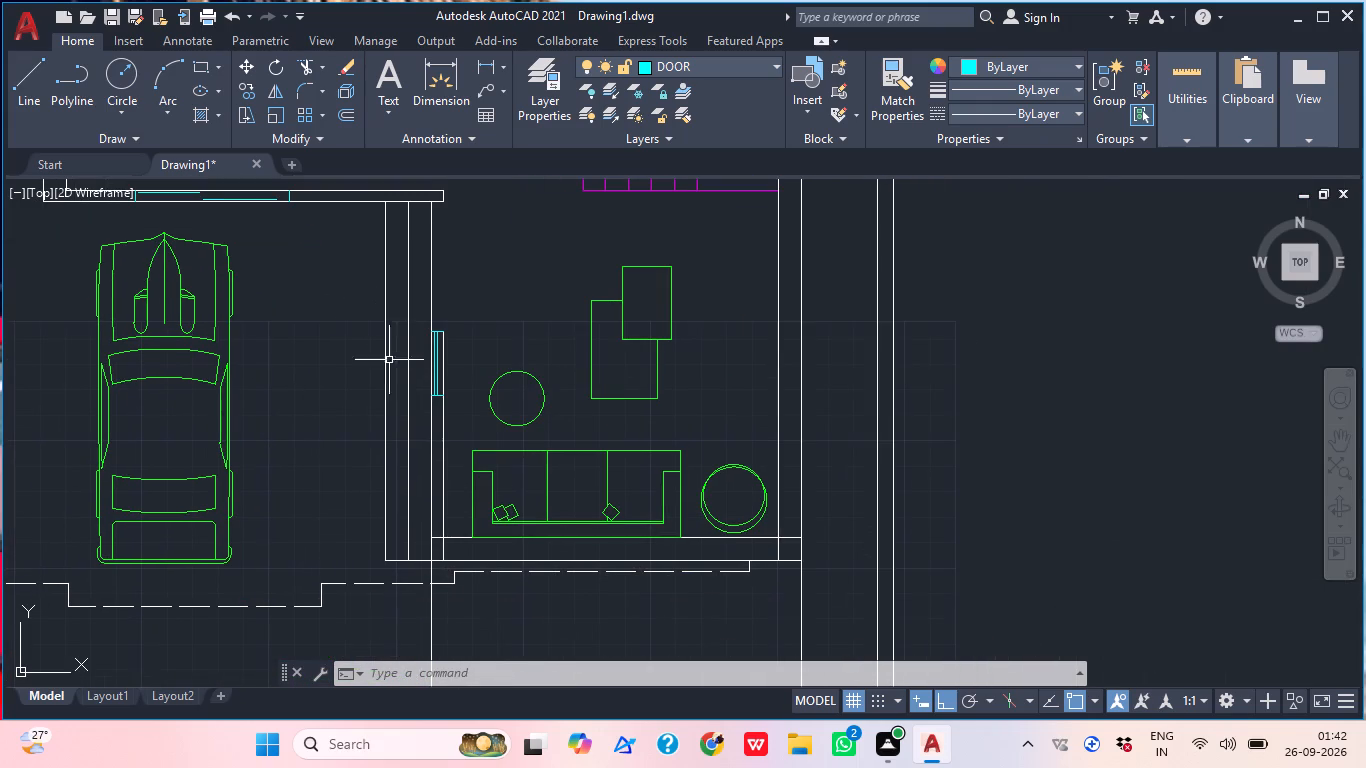
pyautogui.moveTo(514, 510); pyautogui.dragTo(368, 392, button='middle')
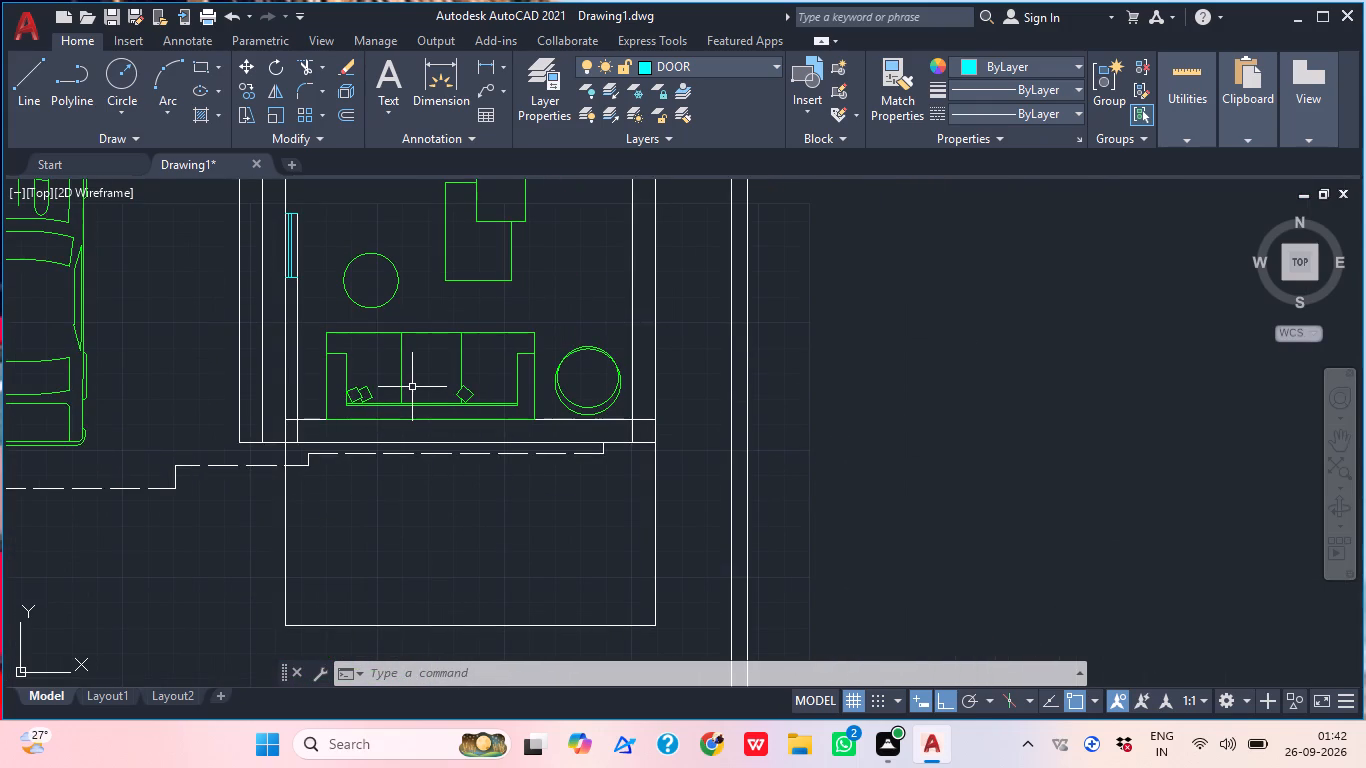
pyautogui.click(37, 82)
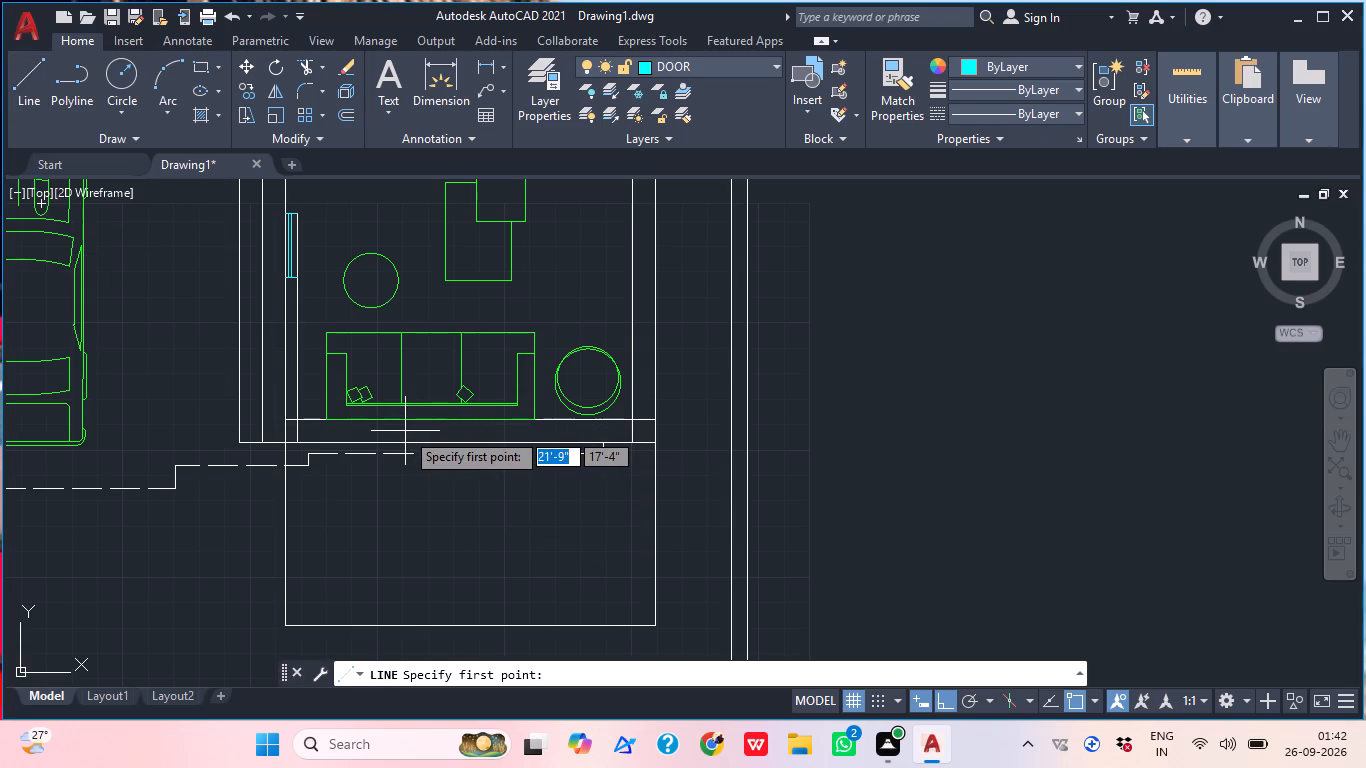
pyautogui.scroll(2, 398, 434)
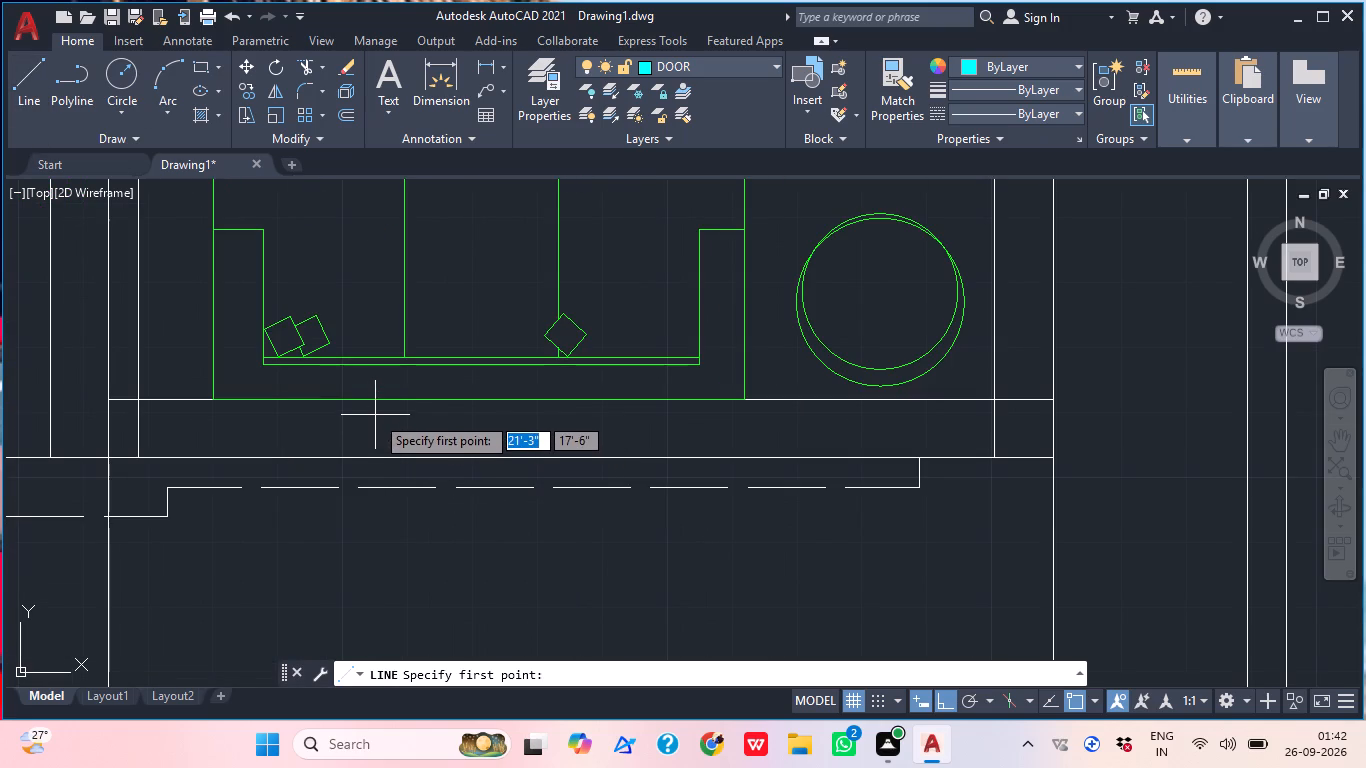
pyautogui.click(368, 399)
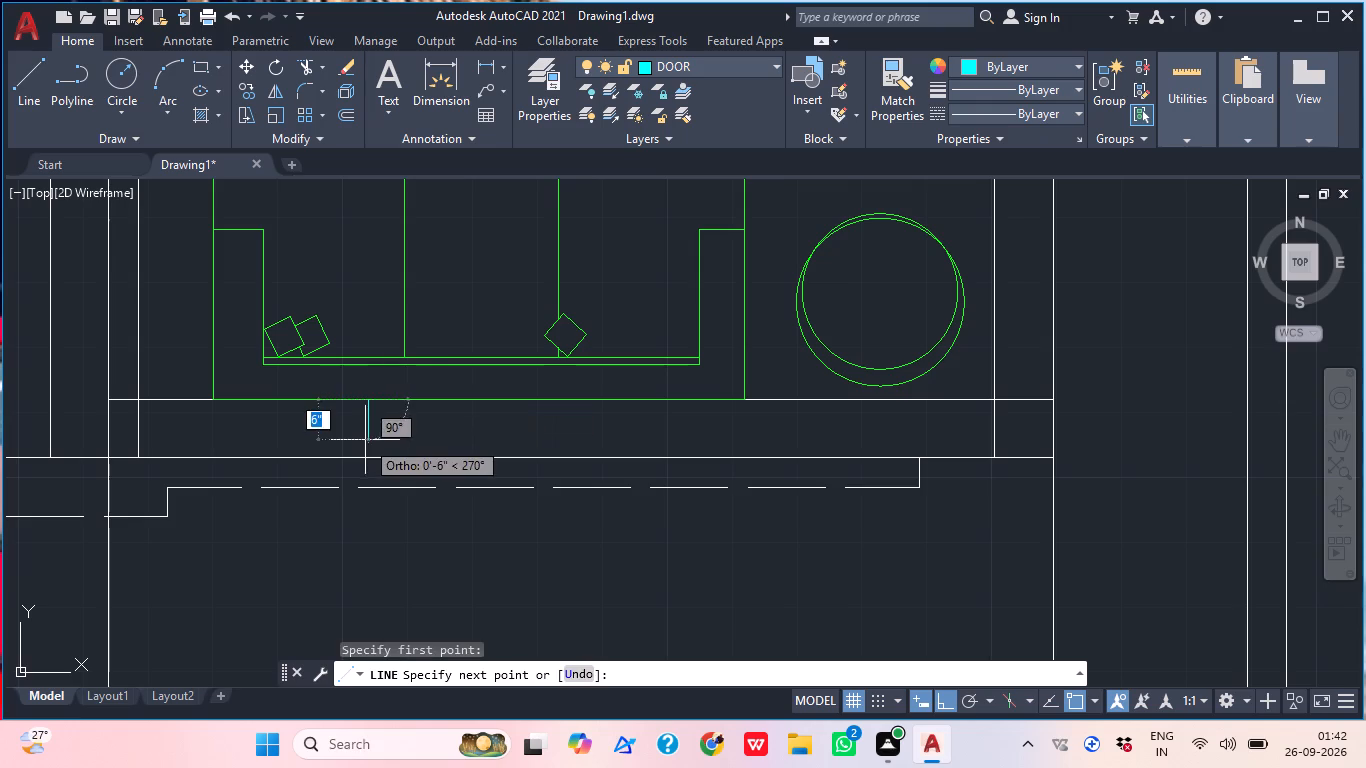
pyautogui.click(370, 465)
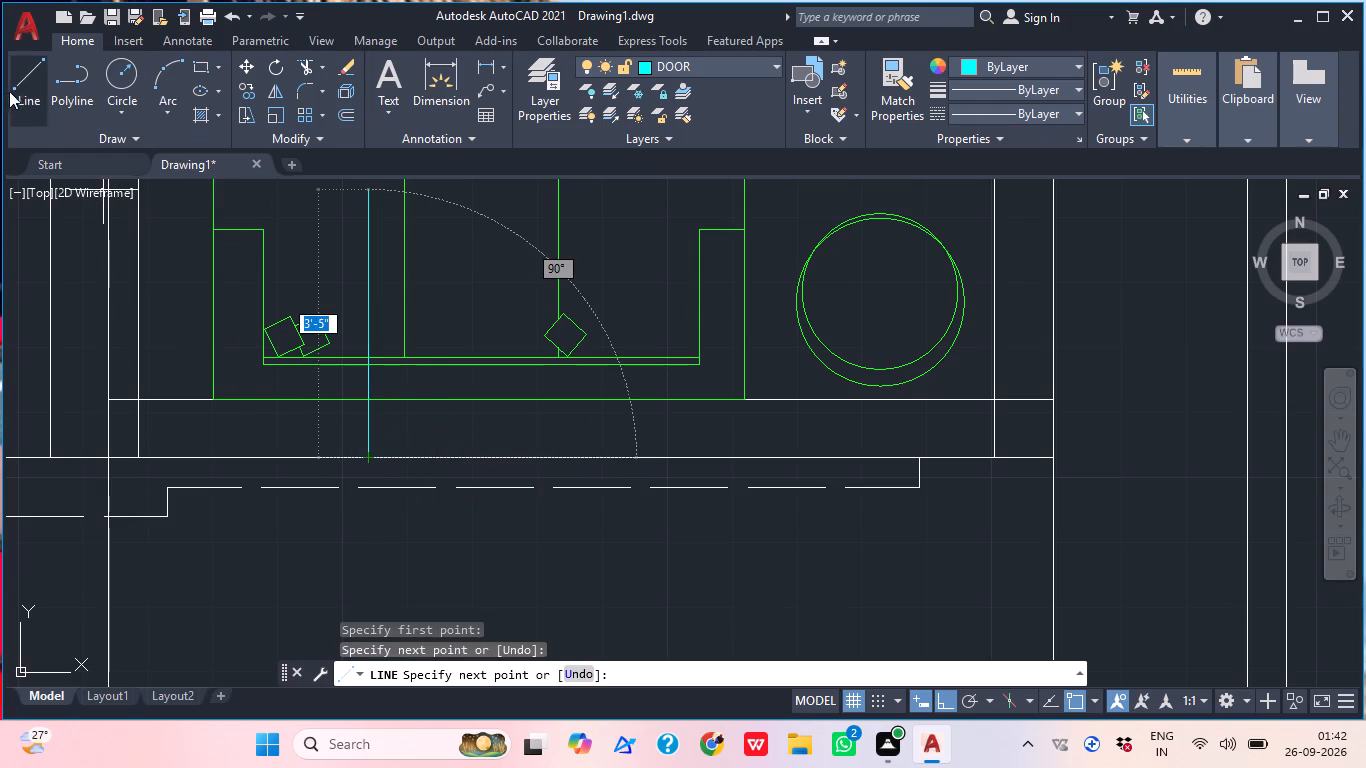
# Draw a second short vertical line across the living room's front wall, between the sofa and the round side table.
pyautogui.click(15, 85)
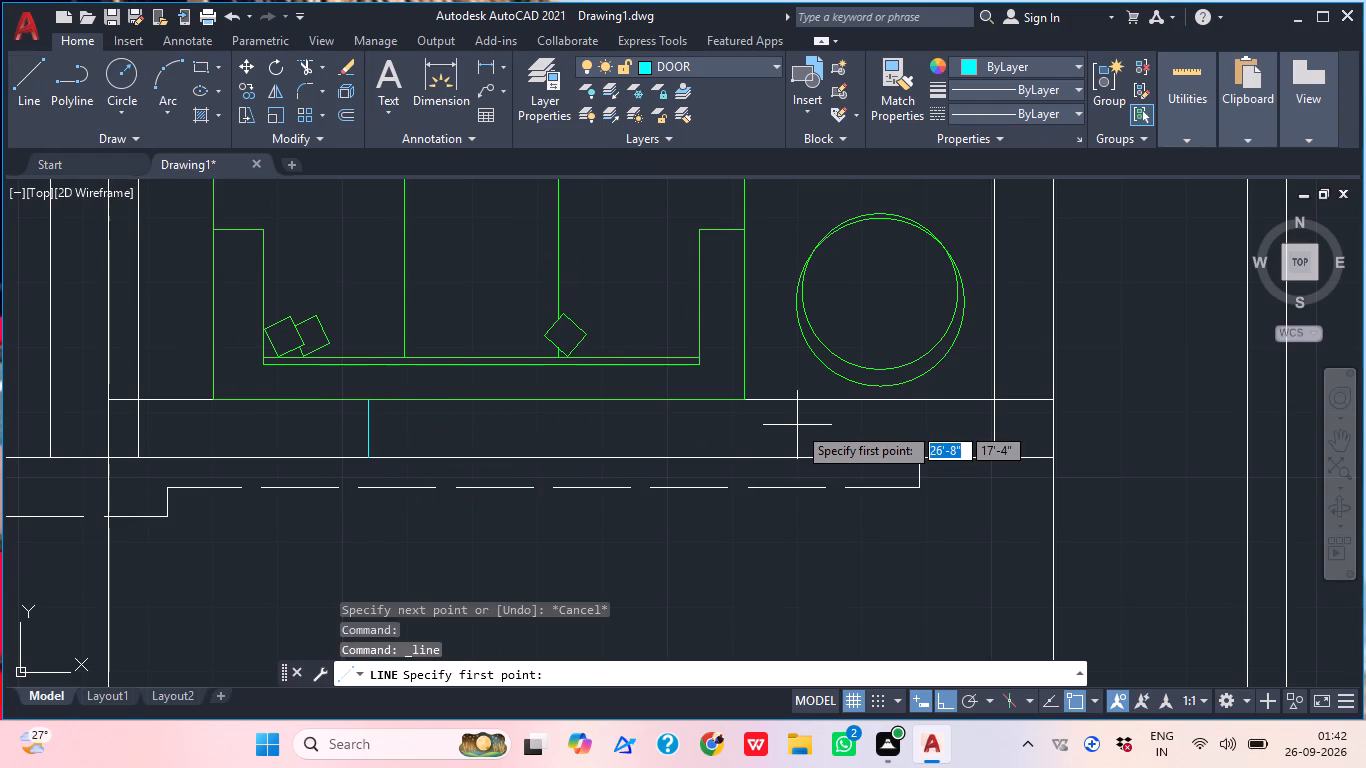
pyautogui.click(822, 402)
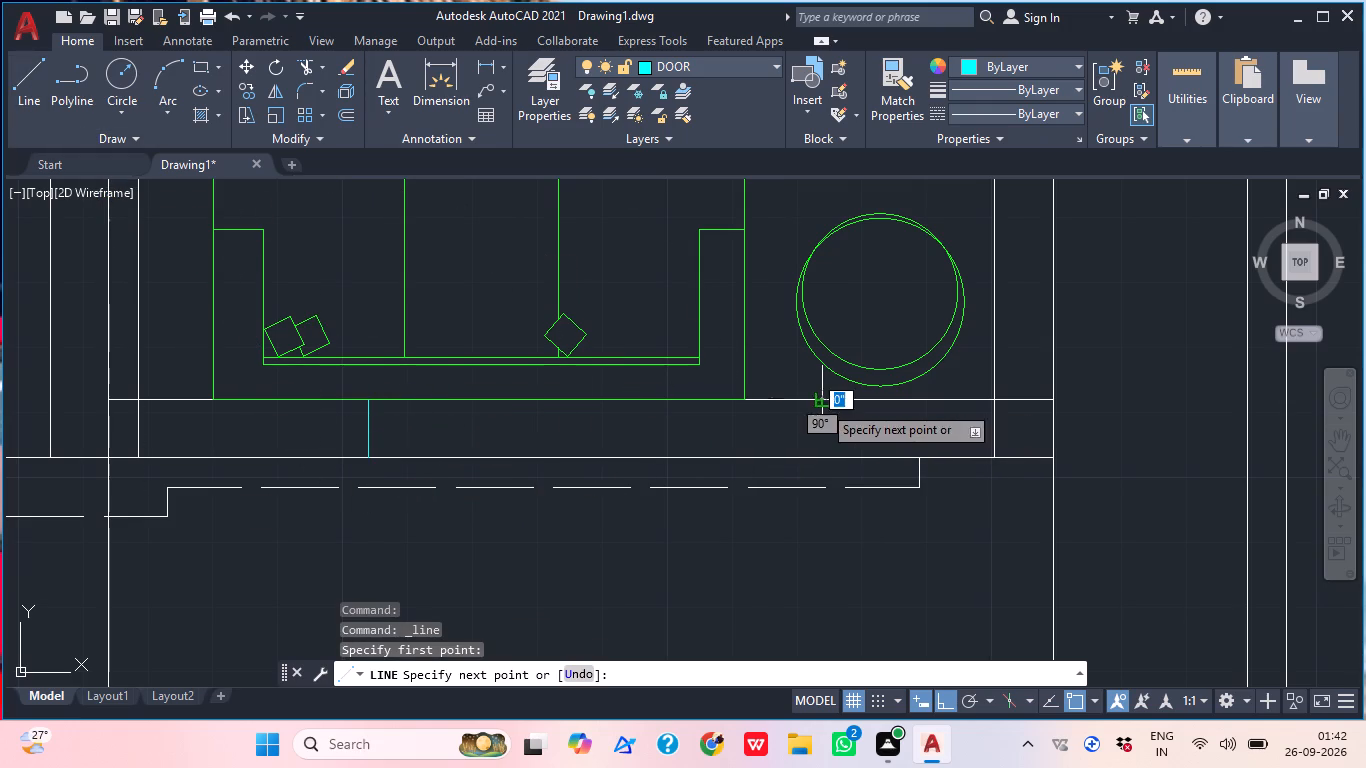
pyautogui.click(825, 454)
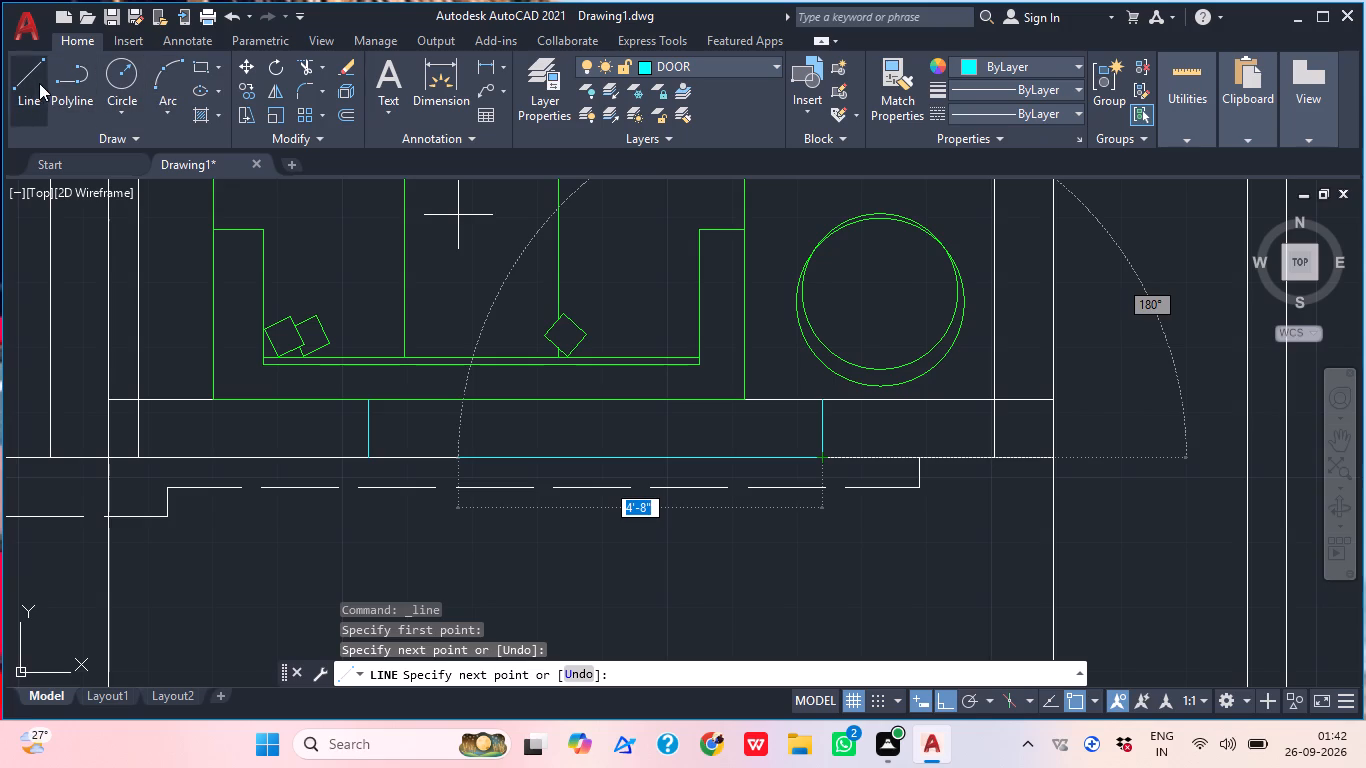
# Draw a horizontal line inside the front wall near its living room face, from near the first short line towards the second.
pyautogui.click(35, 82)
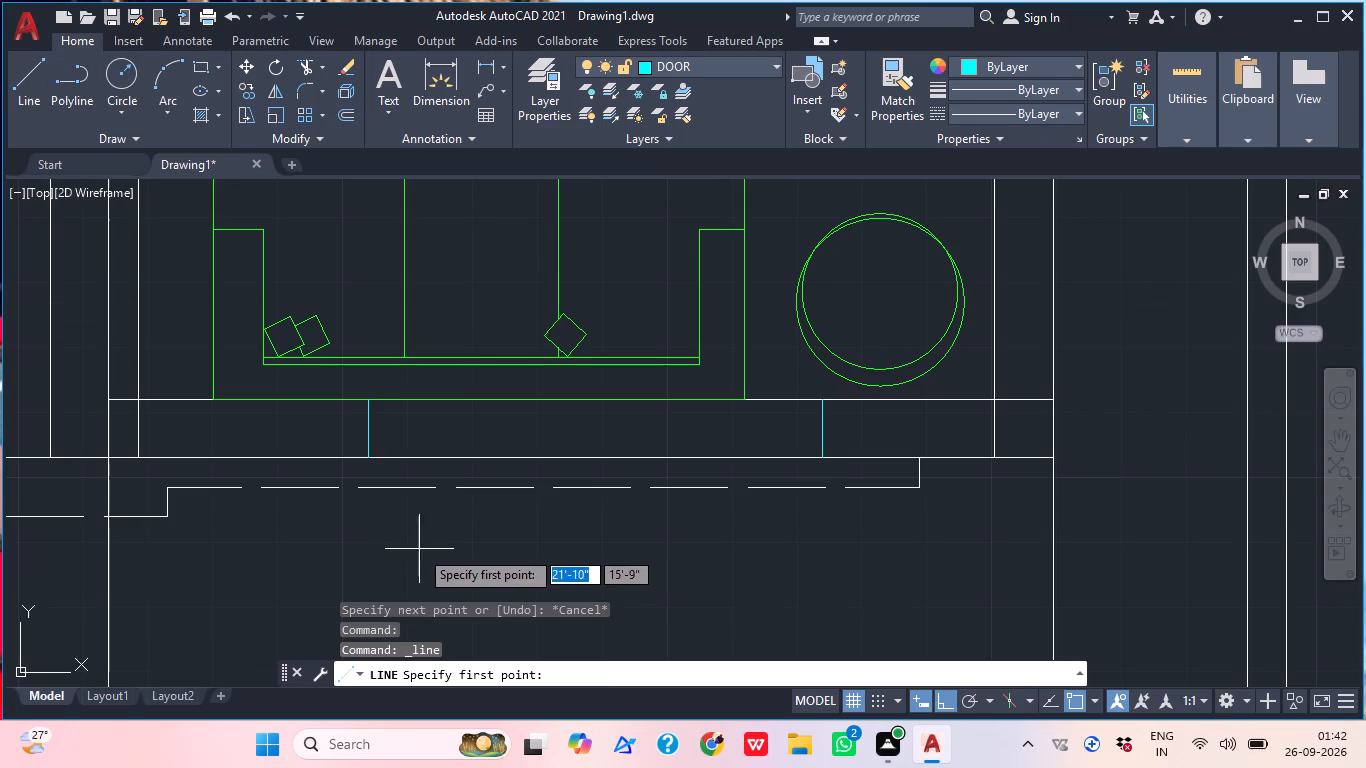
pyautogui.scroll(2, 426, 413)
pyautogui.click(352, 410)
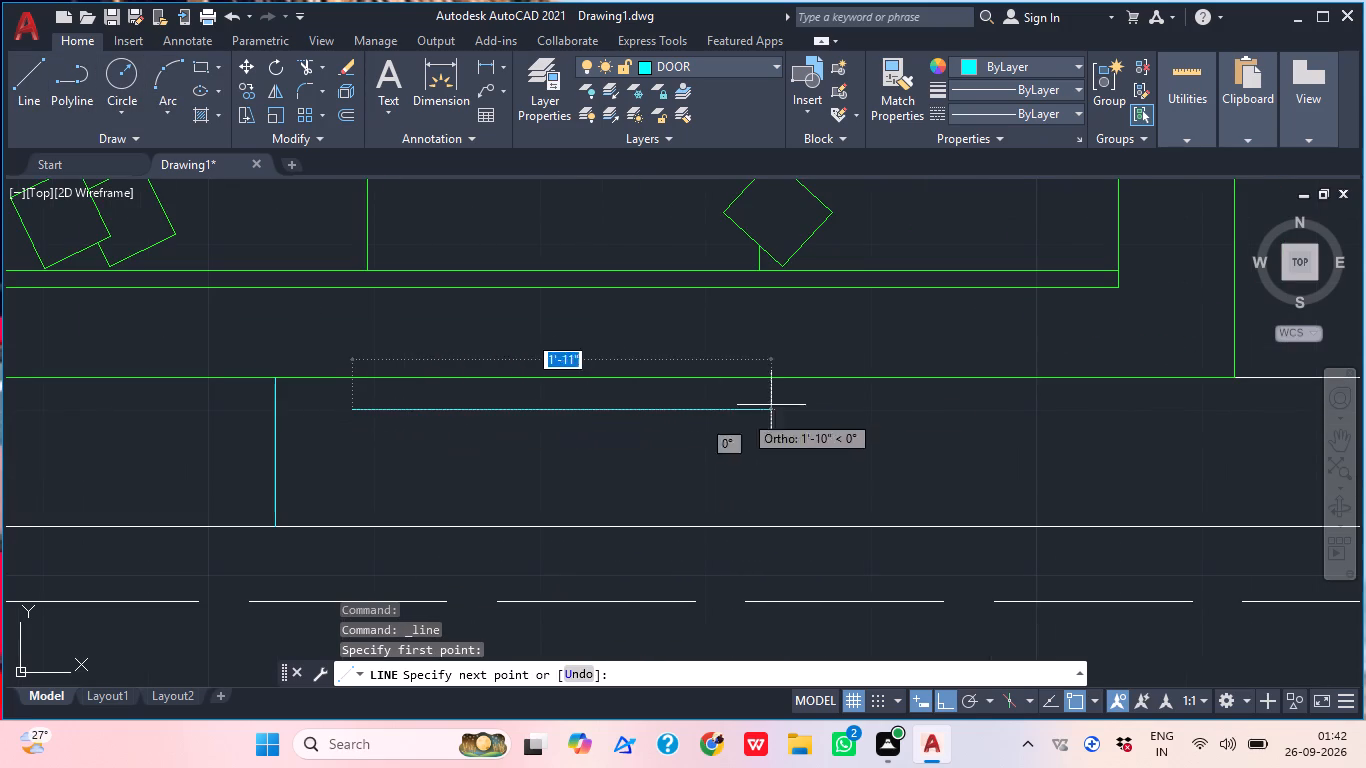
pyautogui.click(937, 398)
pyautogui.moveTo(1033, 479); pyautogui.dragTo(605, 402, button='middle')
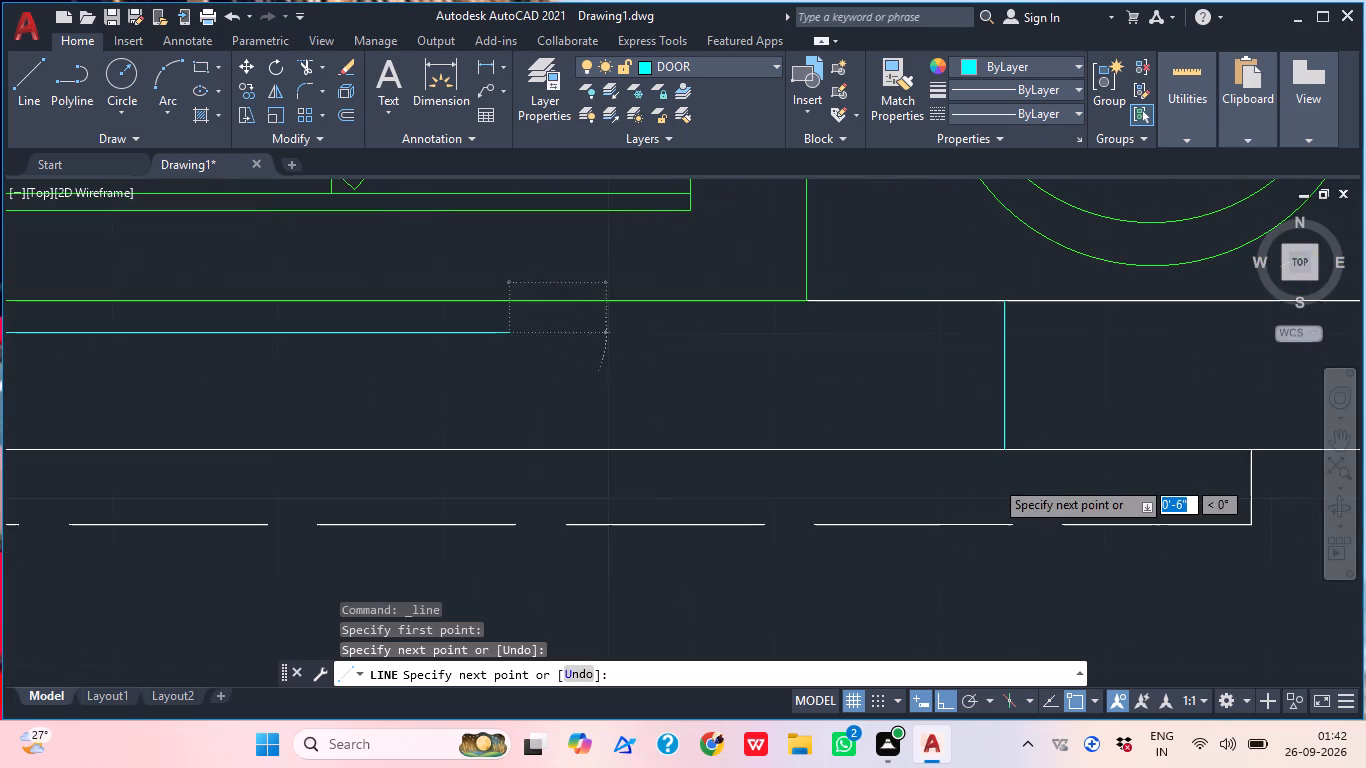
# Draw a second horizontal line inside the front wall, slightly further outward, from just past the first line's end to near the second short line.
pyautogui.click(22, 95)
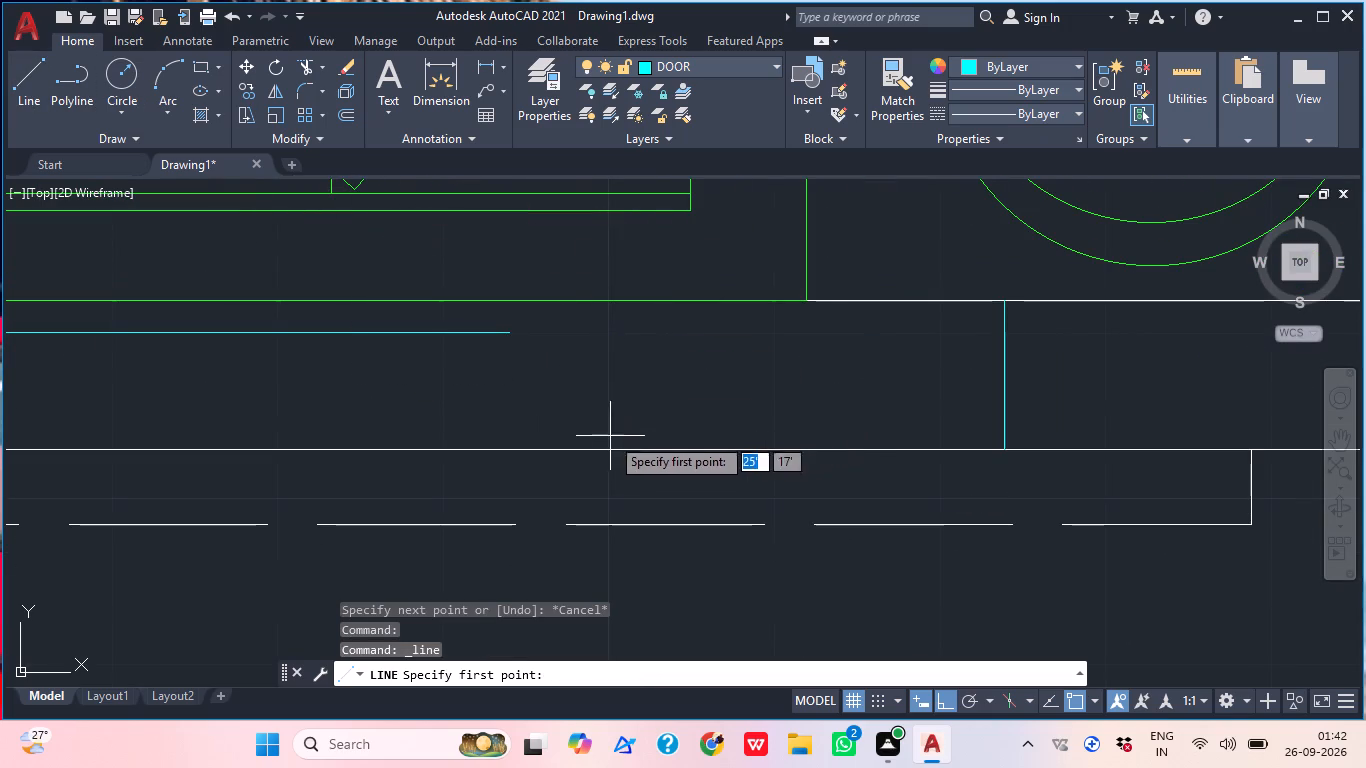
pyautogui.click(549, 360)
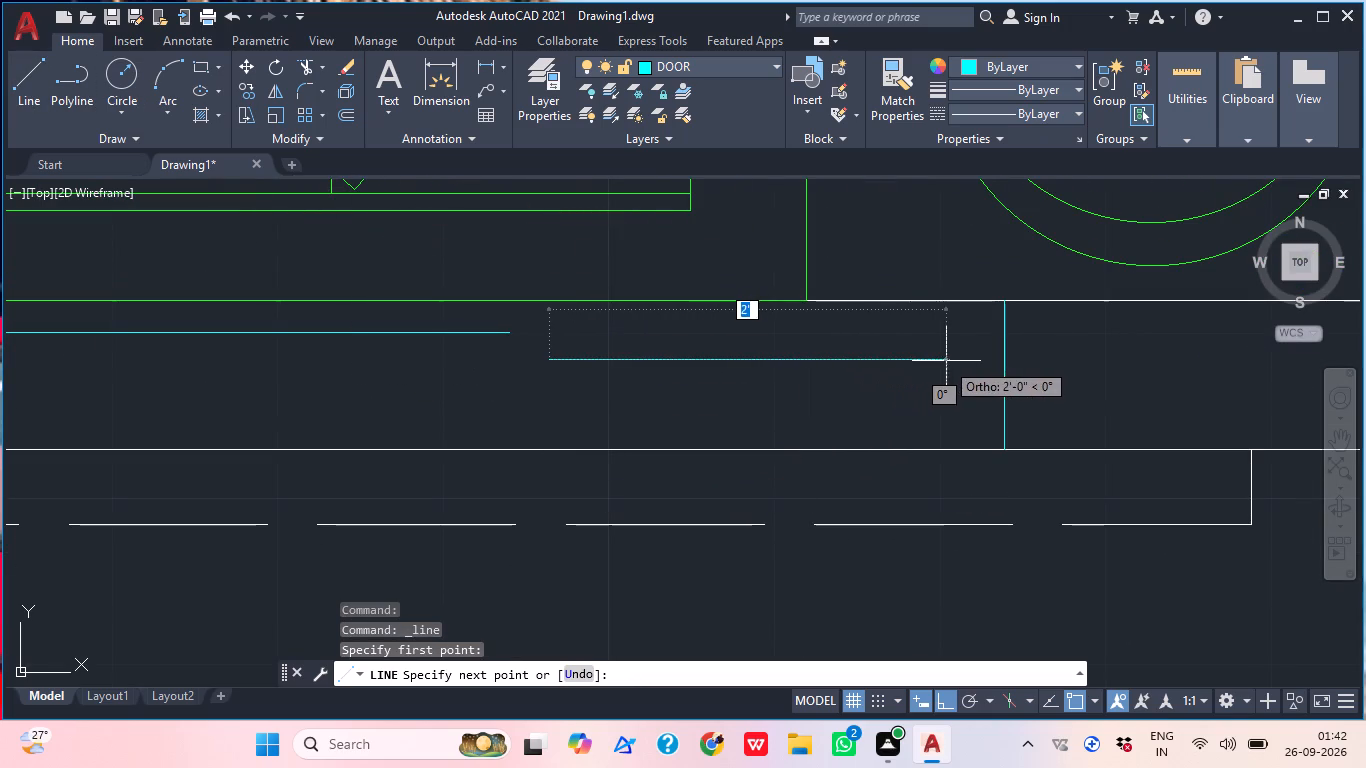
pyautogui.click(975, 344)
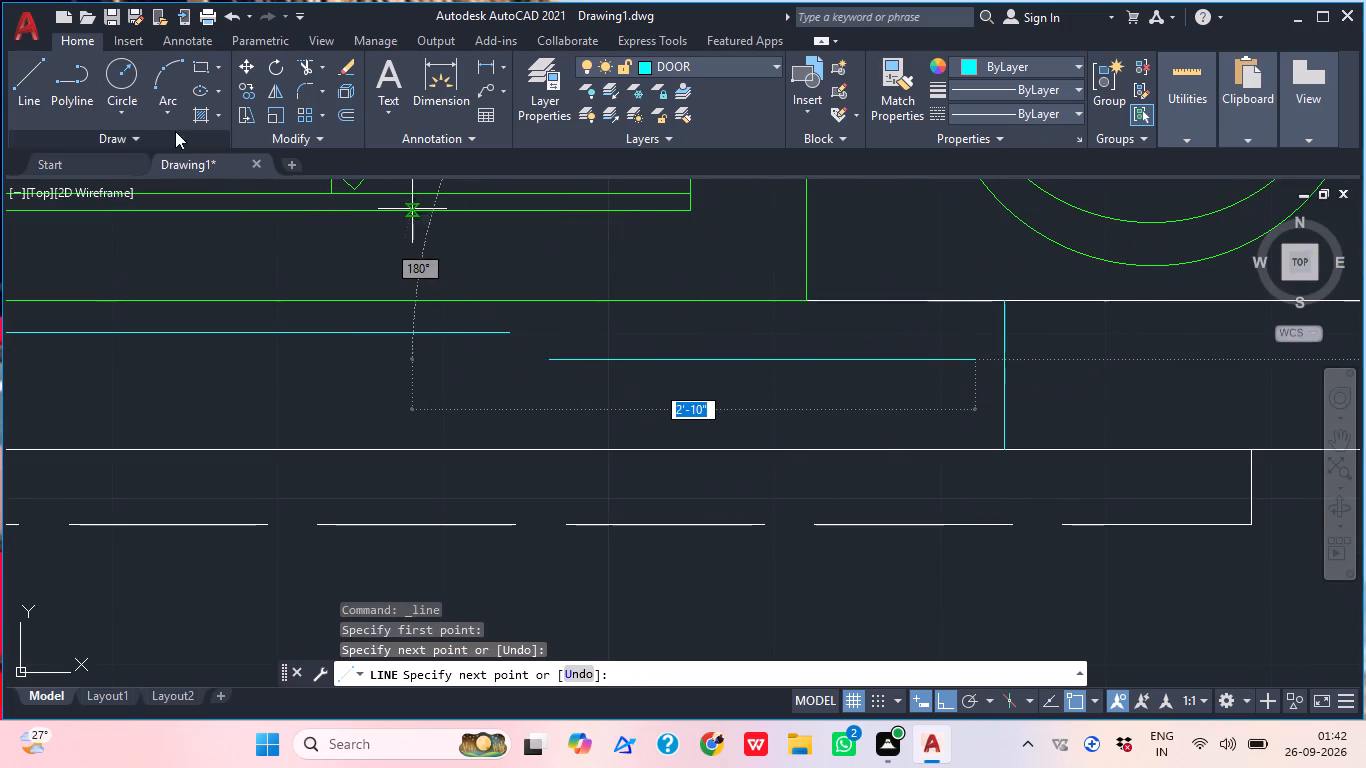
pyautogui.click(7, 73)
pyautogui.scroll(-3, 536, 382)
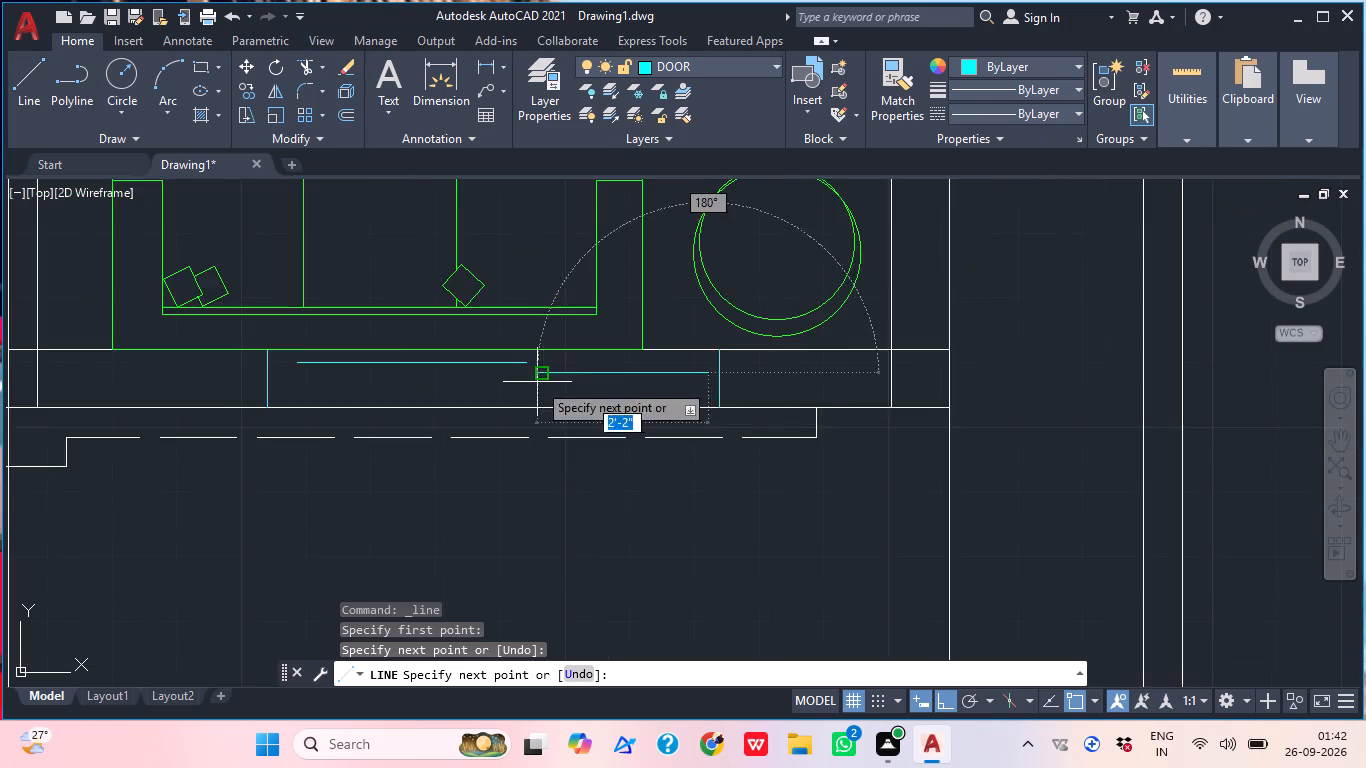
pyautogui.scroll(-3, 537, 382)
pyautogui.click(41, 96)
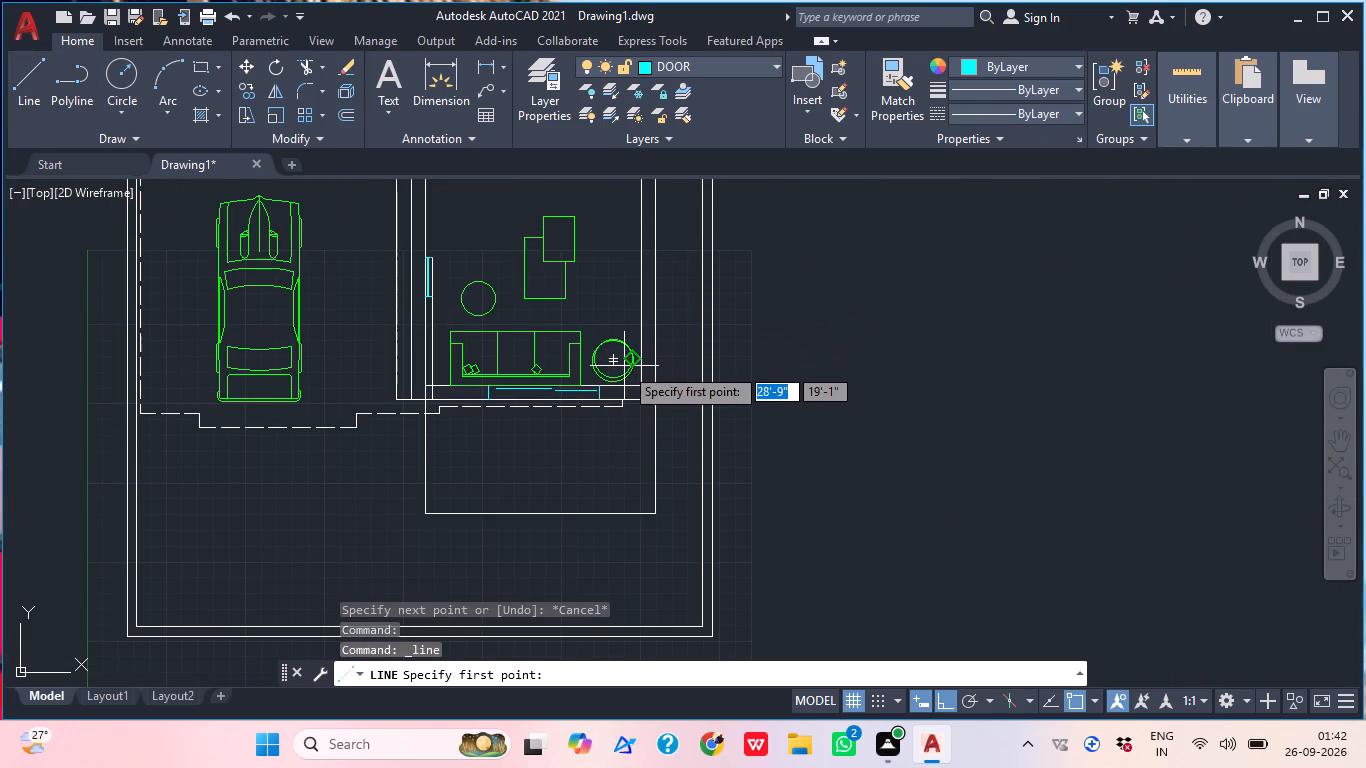
pyautogui.press('`')
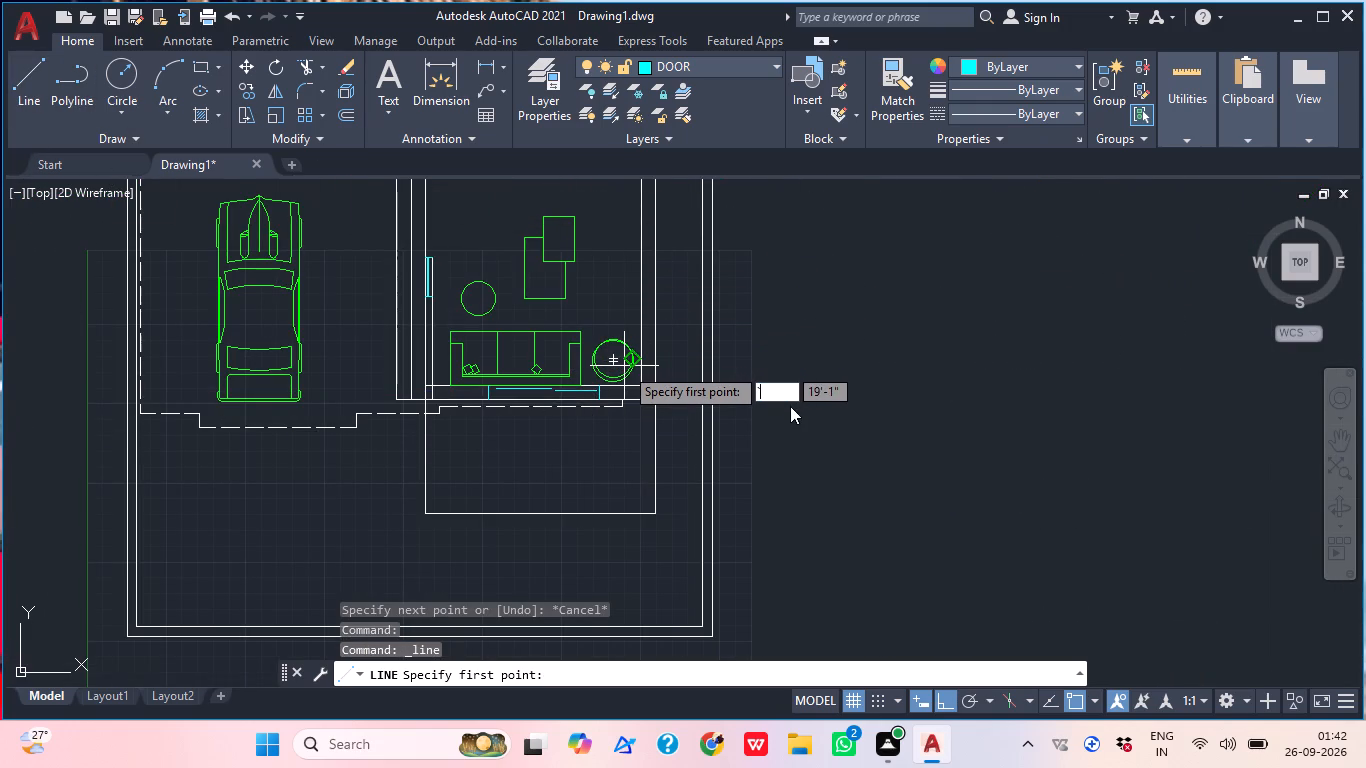
pyautogui.press('space')
pyautogui.press('Escape')
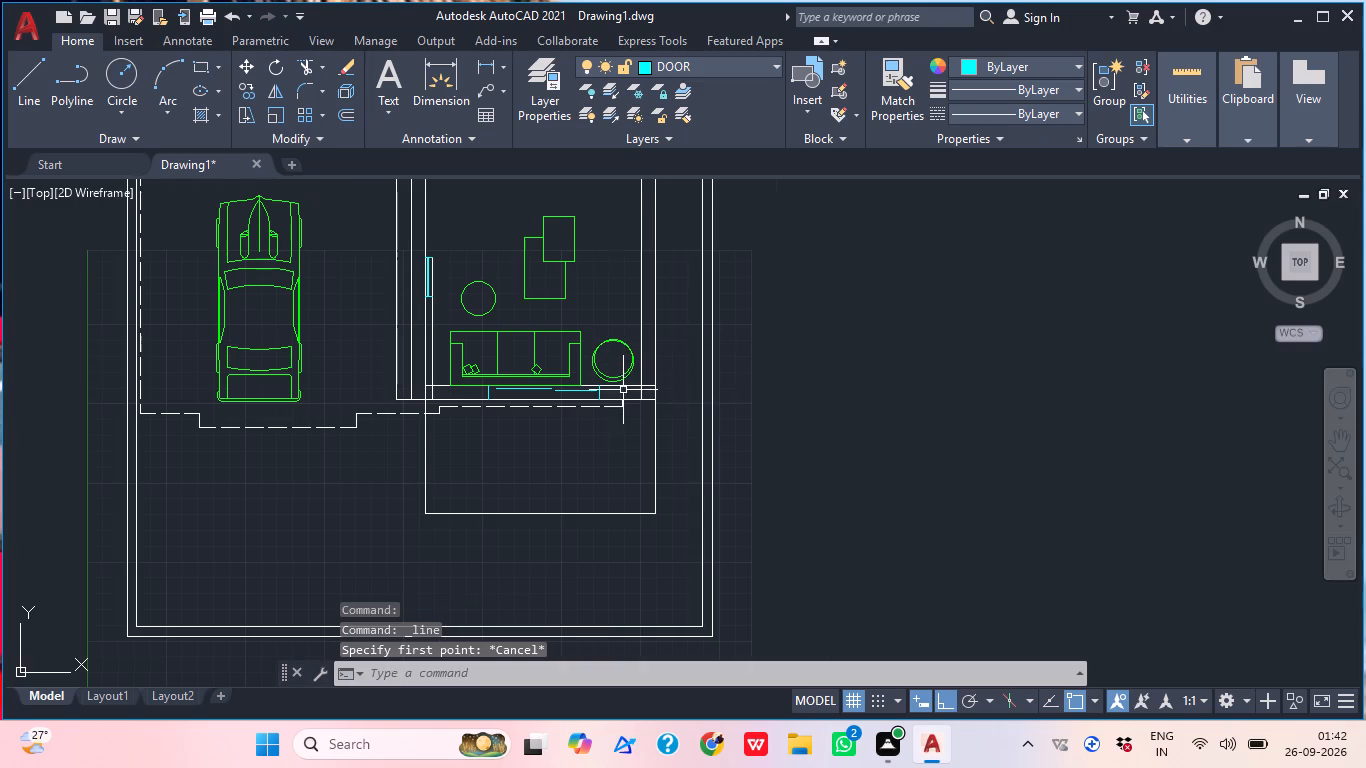
# Examine the living room, car porch and dining walls for where further window linework is needed.
pyautogui.scroll(1, 623, 390)
pyautogui.moveTo(560, 405); pyautogui.dragTo(628, 422, button='middle')
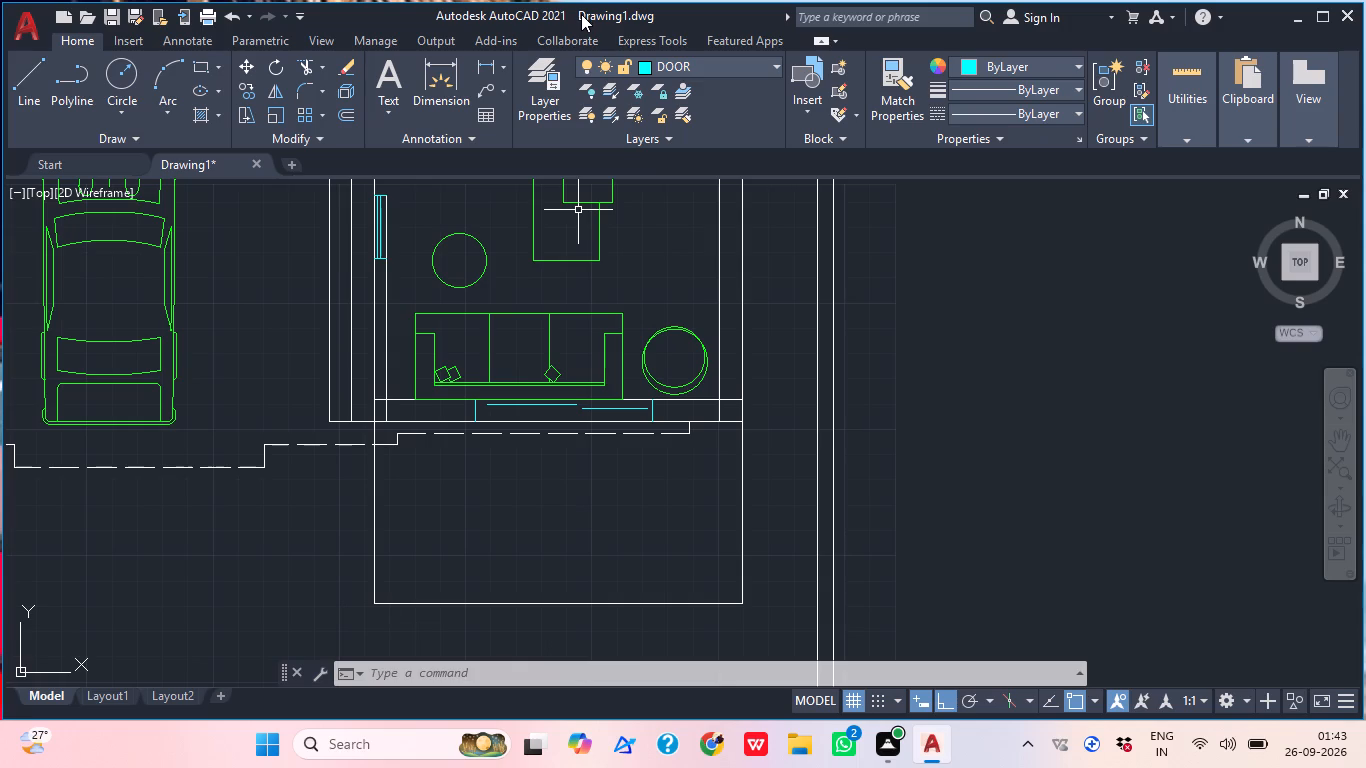
pyautogui.press('Escape')
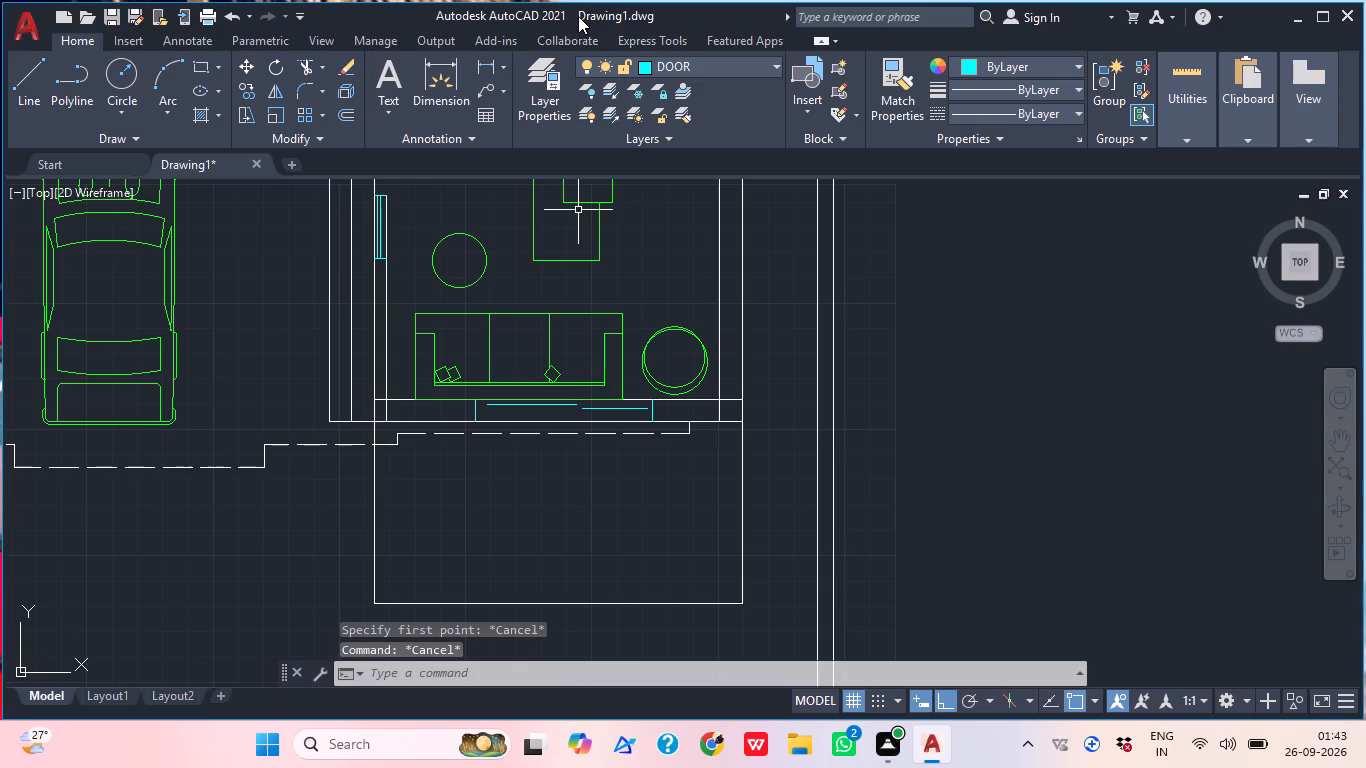
pyautogui.moveTo(603, 190); pyautogui.dragTo(626, 270, button='middle')
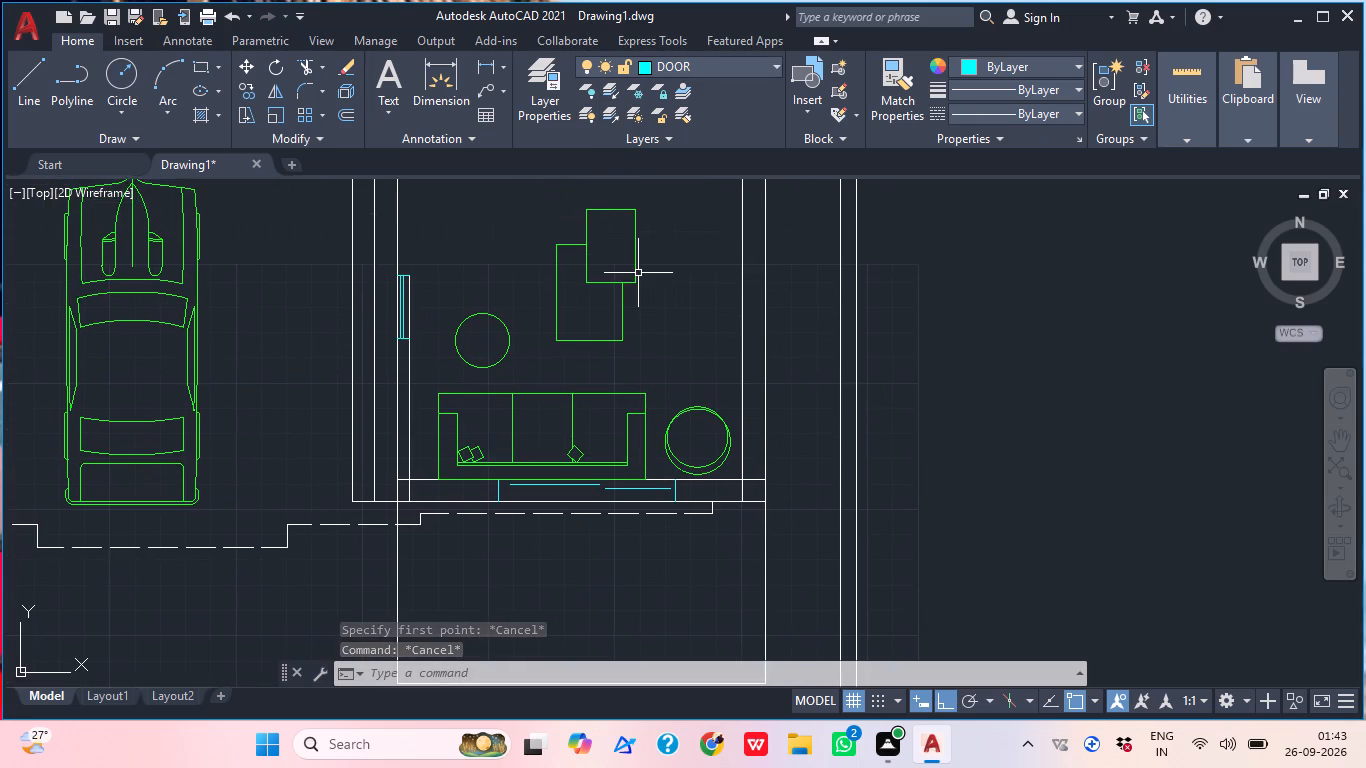
pyautogui.moveTo(631, 280); pyautogui.dragTo(606, 319, button='middle')
pyautogui.scroll(-1, 556, 311)
pyautogui.moveTo(547, 336); pyautogui.dragTo(546, 358, button='middle')
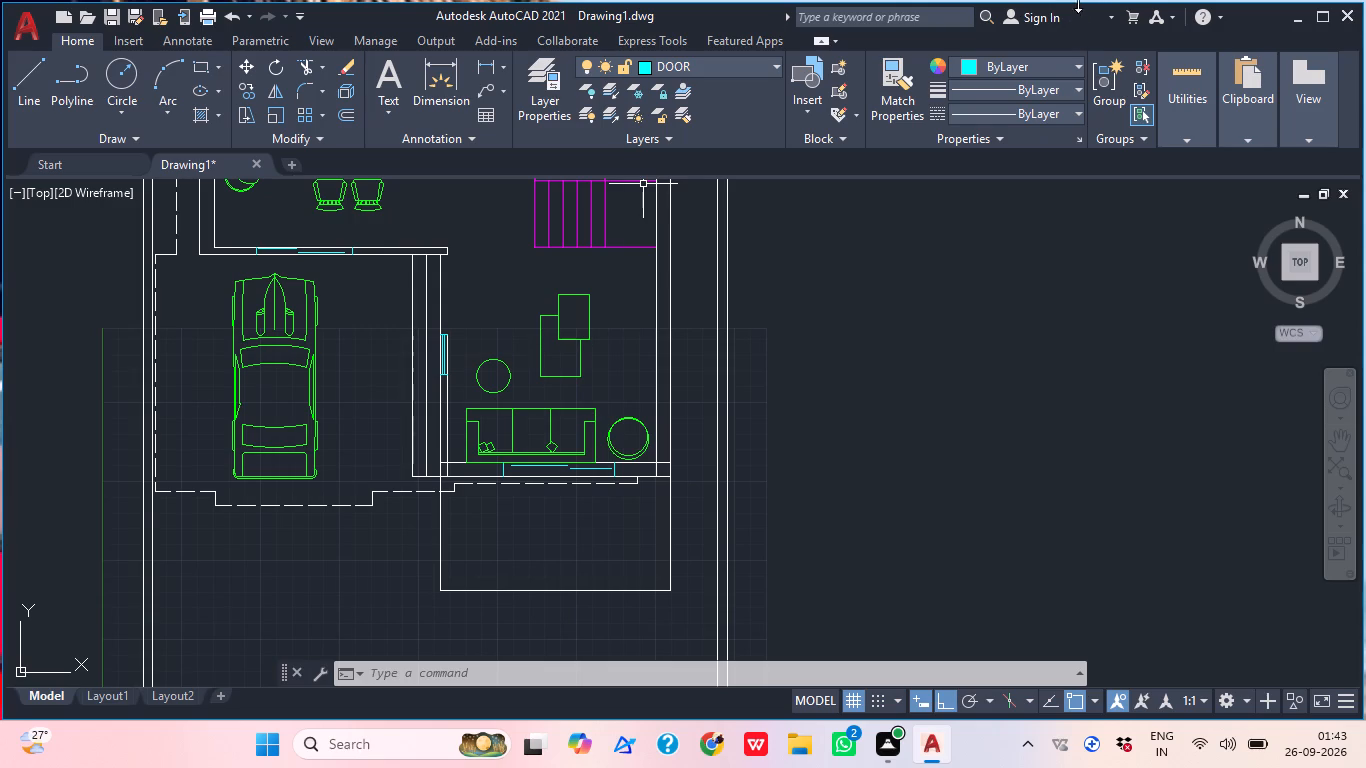
pyautogui.moveTo(414, 365); pyautogui.dragTo(475, 375, button='middle')
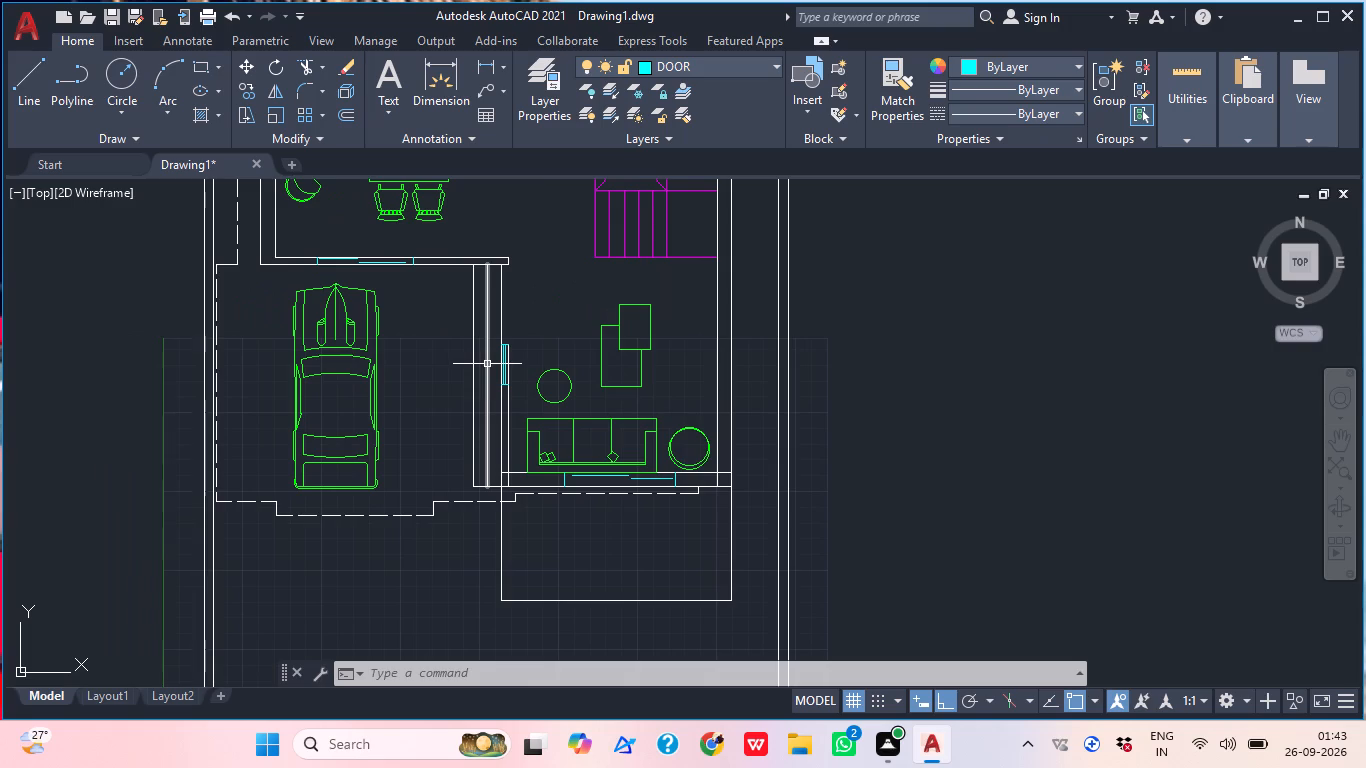
pyautogui.moveTo(412, 449); pyautogui.dragTo(400, 427, button='middle')
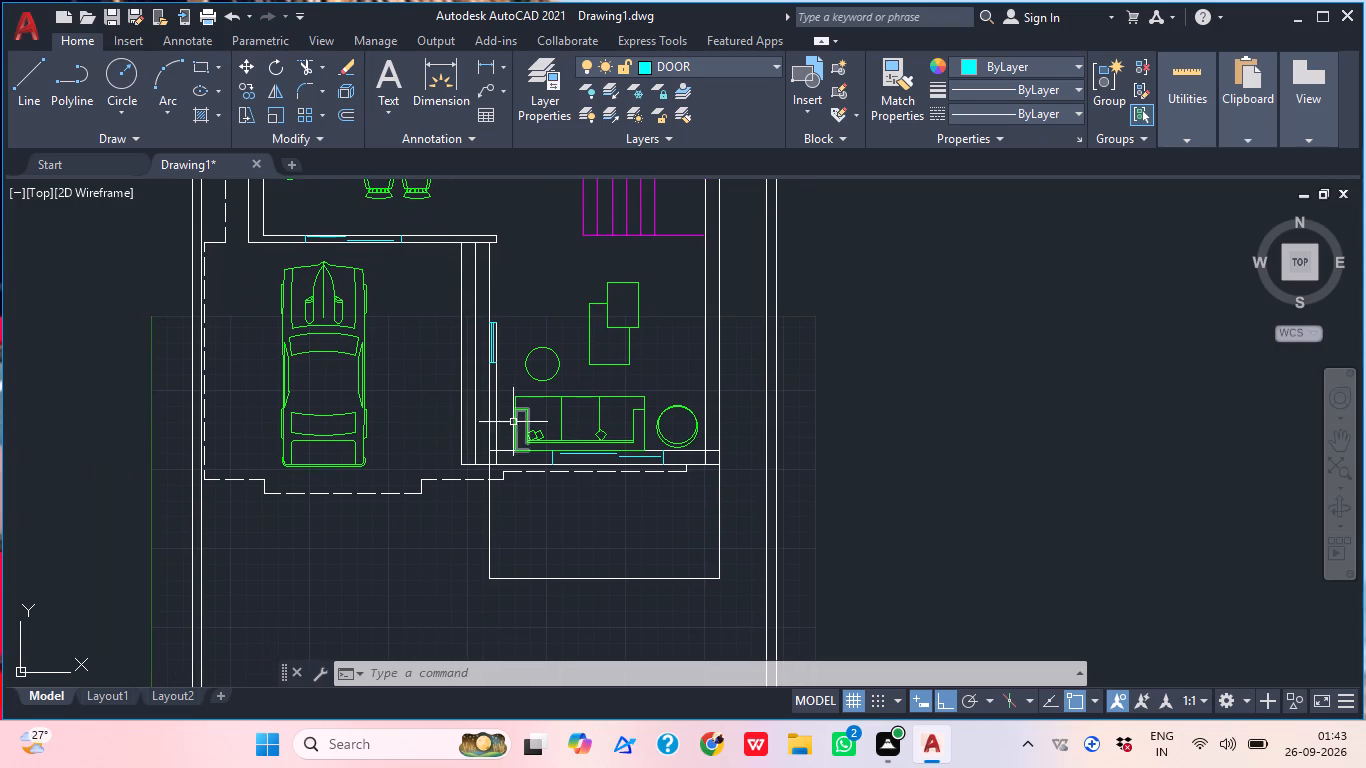
pyautogui.moveTo(508, 436); pyautogui.dragTo(467, 473, button='middle')
pyautogui.moveTo(457, 419); pyautogui.dragTo(443, 433, button='middle')
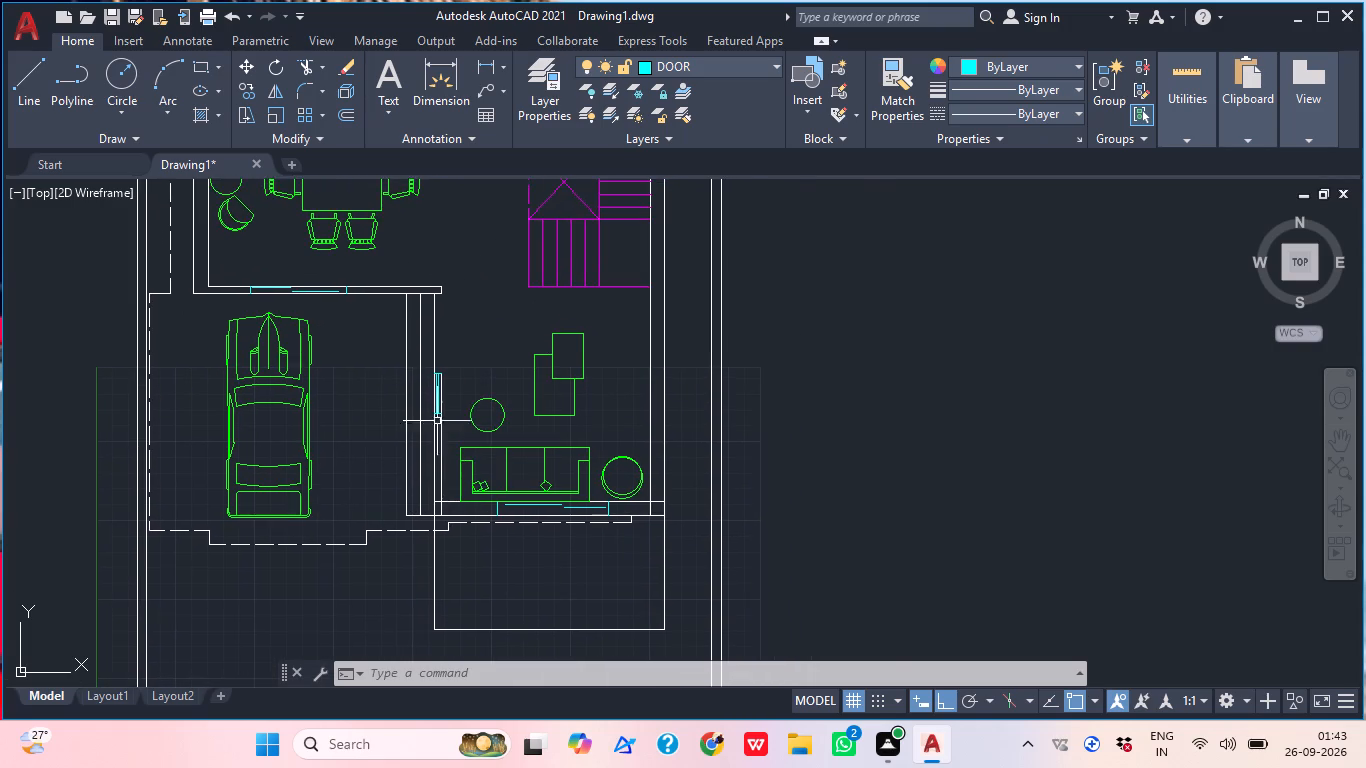
pyautogui.scroll(1, 449, 398)
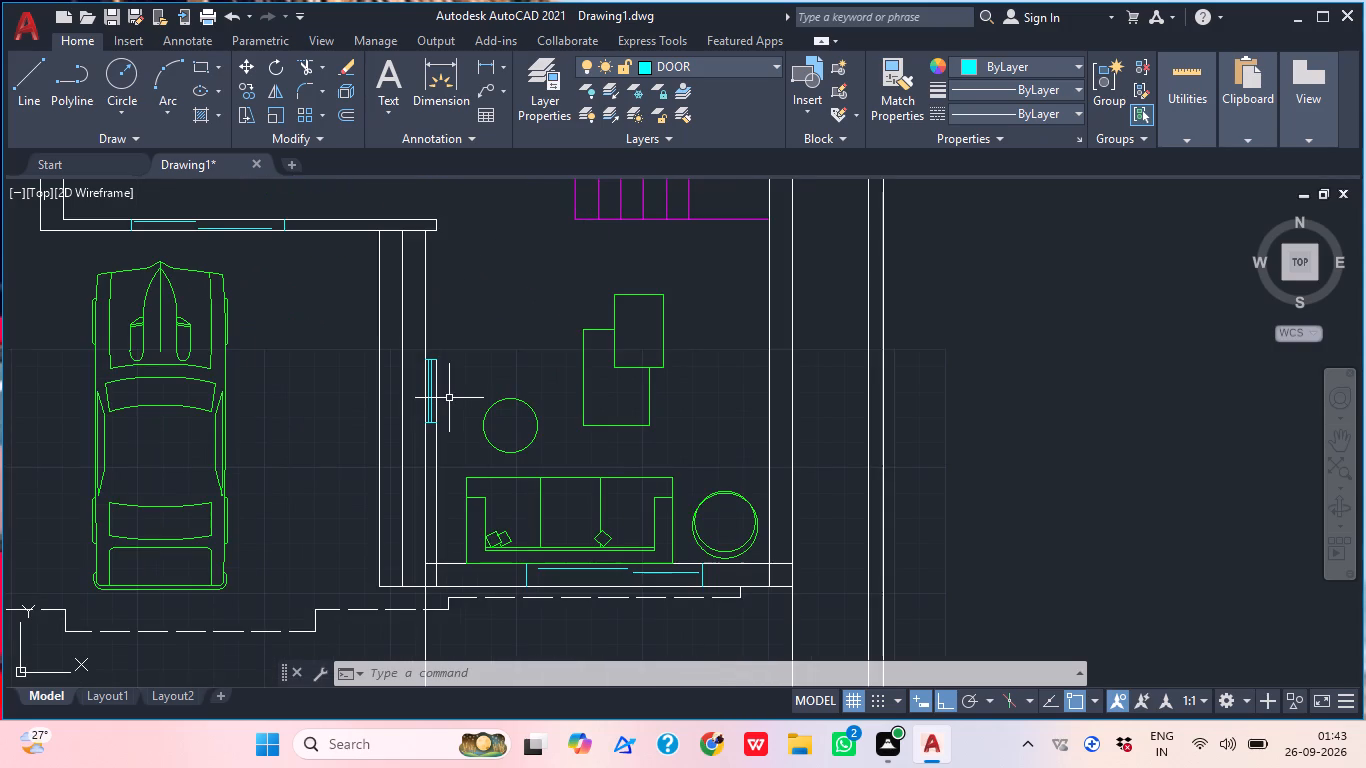
pyautogui.scroll(-1, 445, 402)
pyautogui.moveTo(398, 449); pyautogui.dragTo(382, 468, button='middle')
pyautogui.scroll(1, 317, 293)
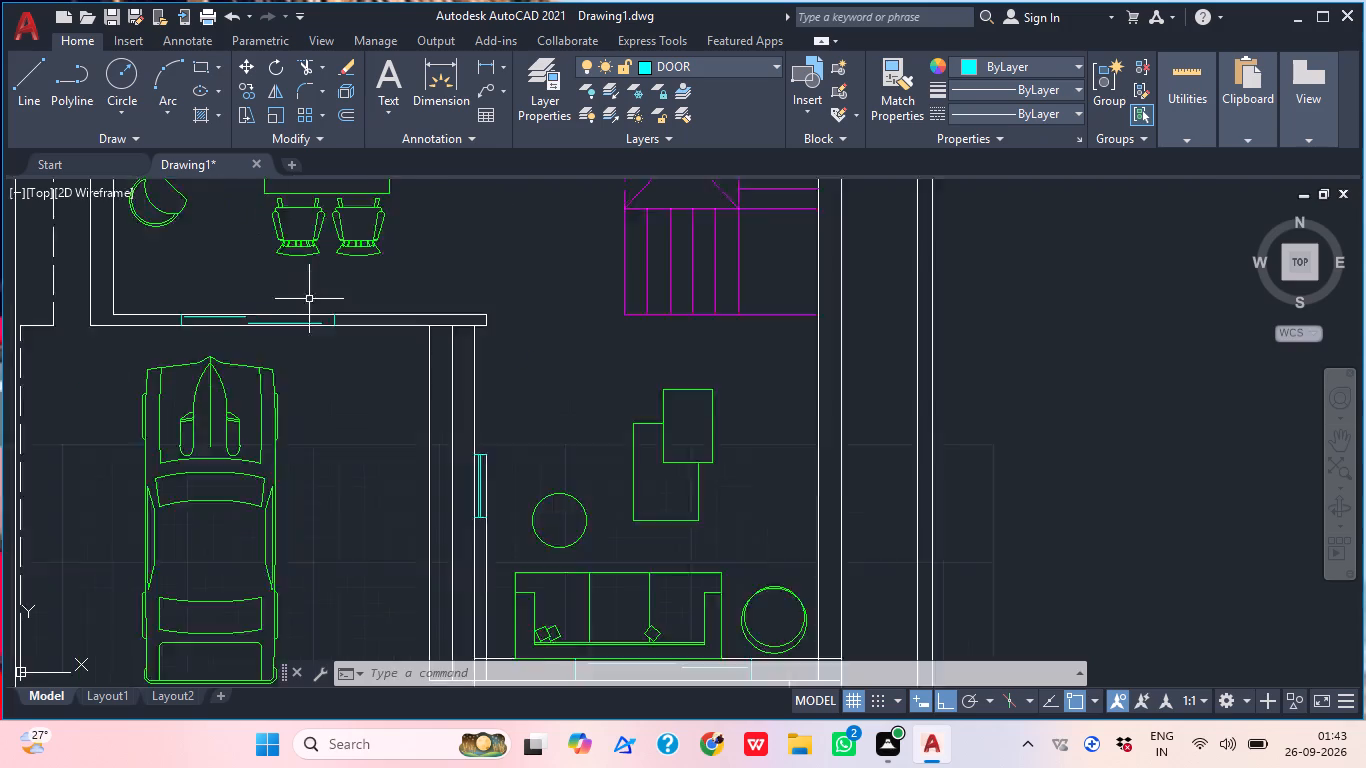
pyautogui.scroll(1, 309, 299)
pyautogui.scroll(1, 252, 372)
pyautogui.middleClick(306, 419)
pyautogui.scroll(-4, 473, 333)
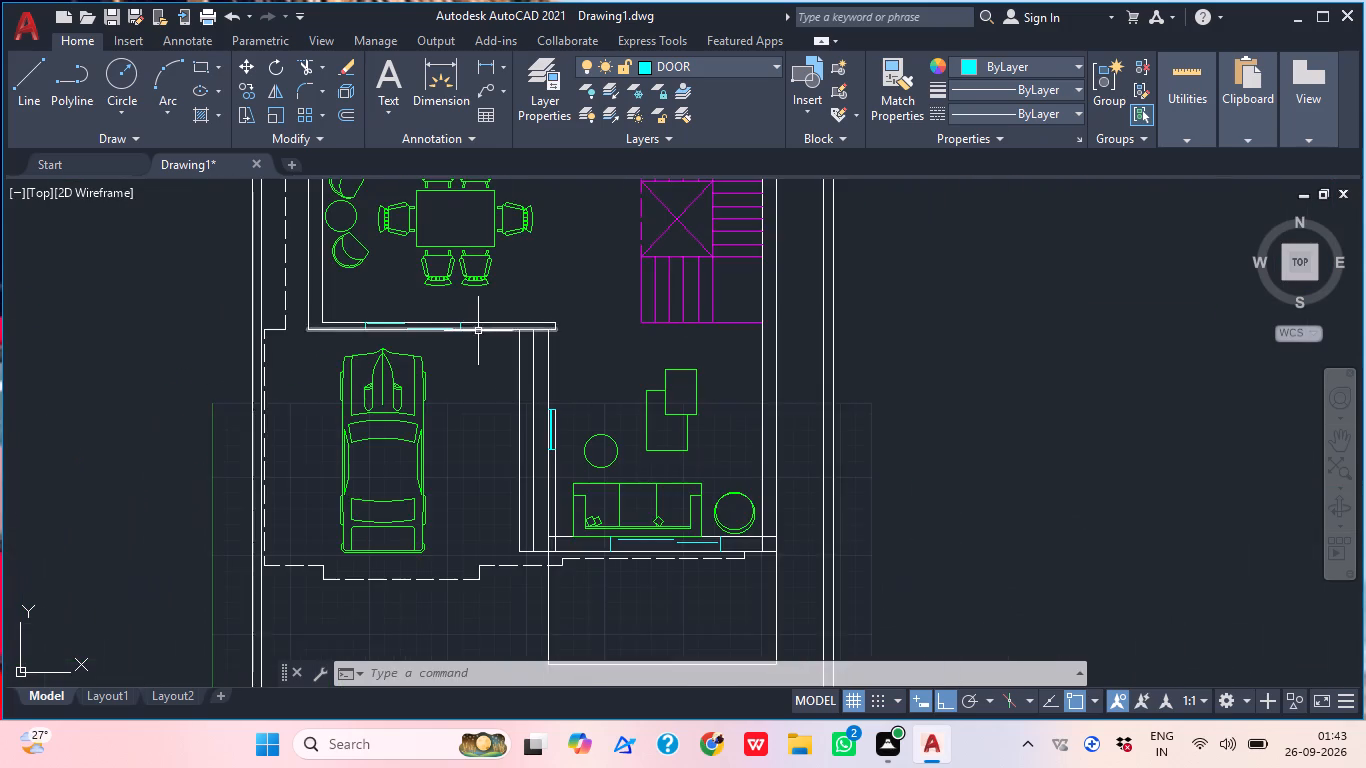
pyautogui.moveTo(502, 377); pyautogui.dragTo(468, 409, button='middle')
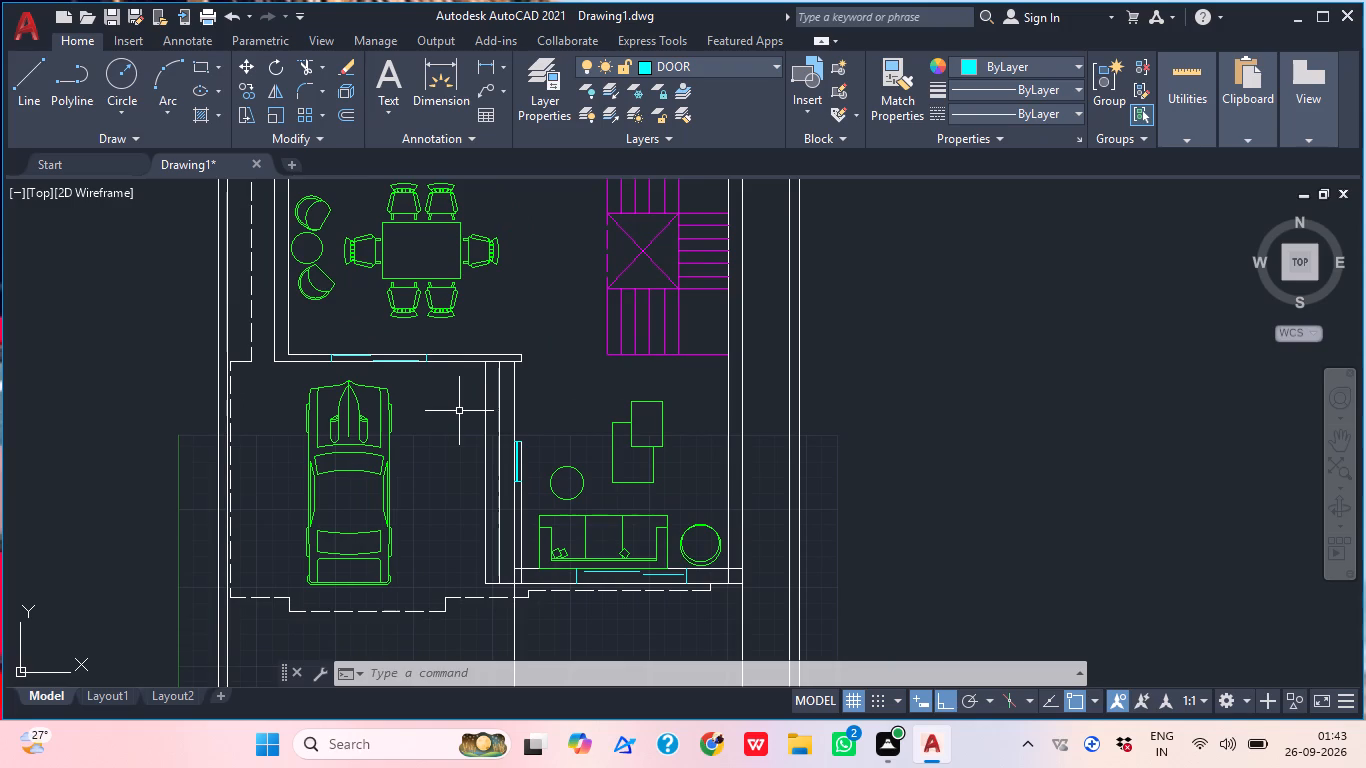
pyautogui.moveTo(459, 411); pyautogui.dragTo(420, 441, button='middle')
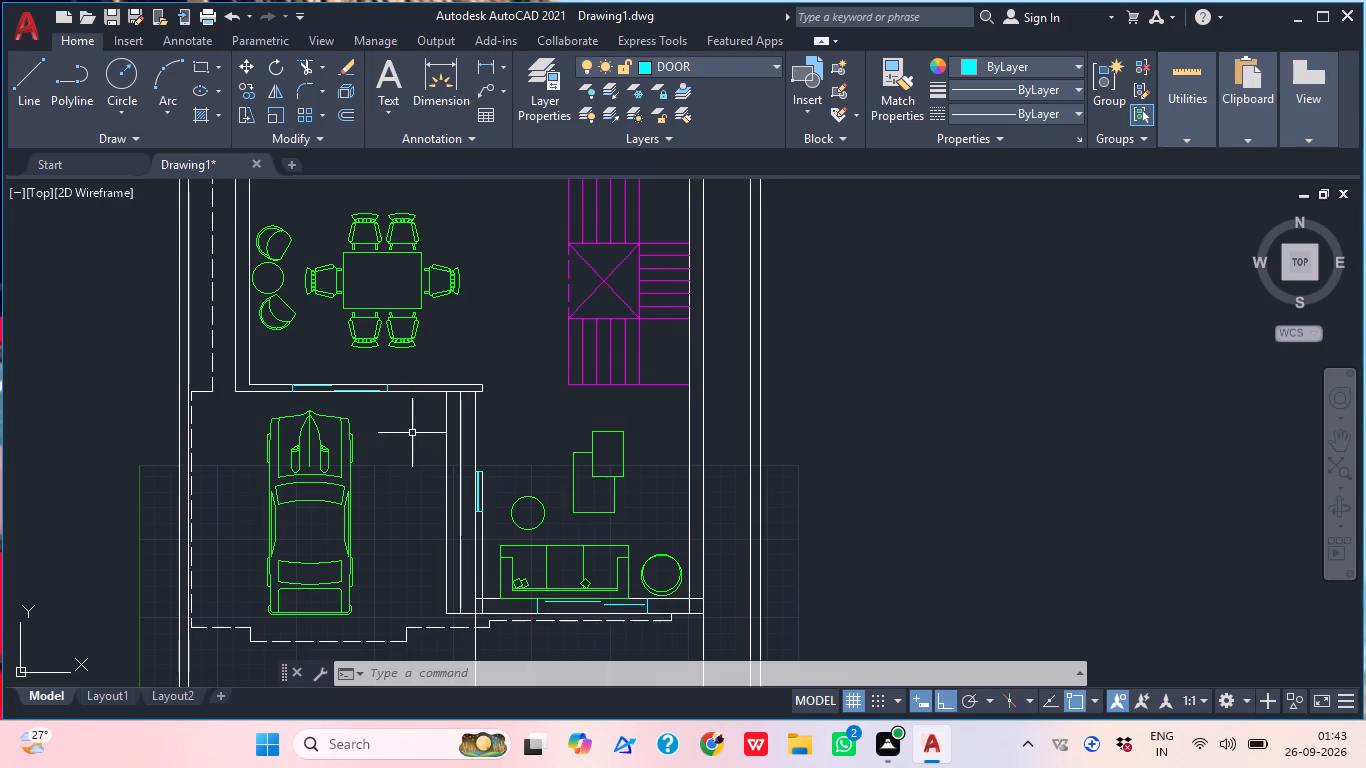
pyautogui.moveTo(400, 451); pyautogui.dragTo(351, 524, button='middle')
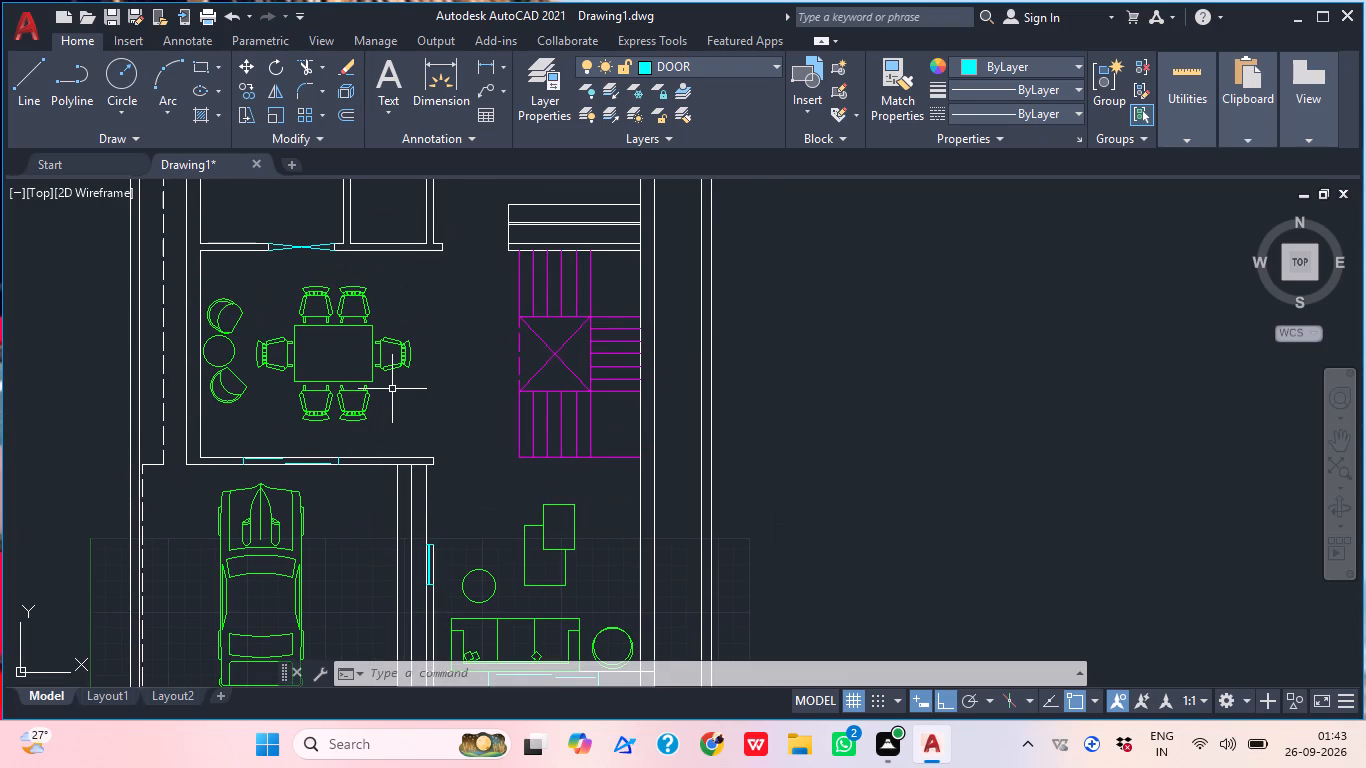
pyautogui.moveTo(556, 481); pyautogui.dragTo(466, 366, button='middle')
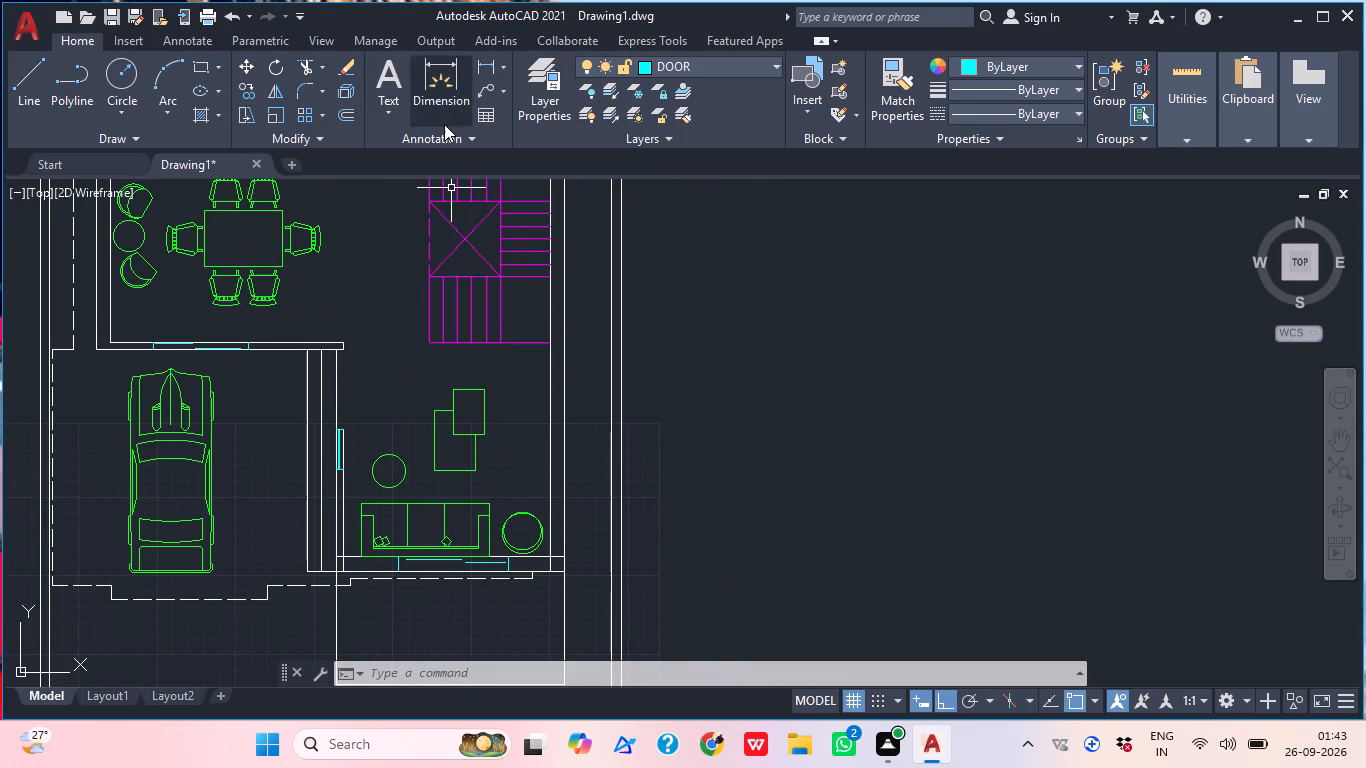
# Draw a short horizontal line across the living room's outer side wall, beside the round side table.
pyautogui.click(23, 64)
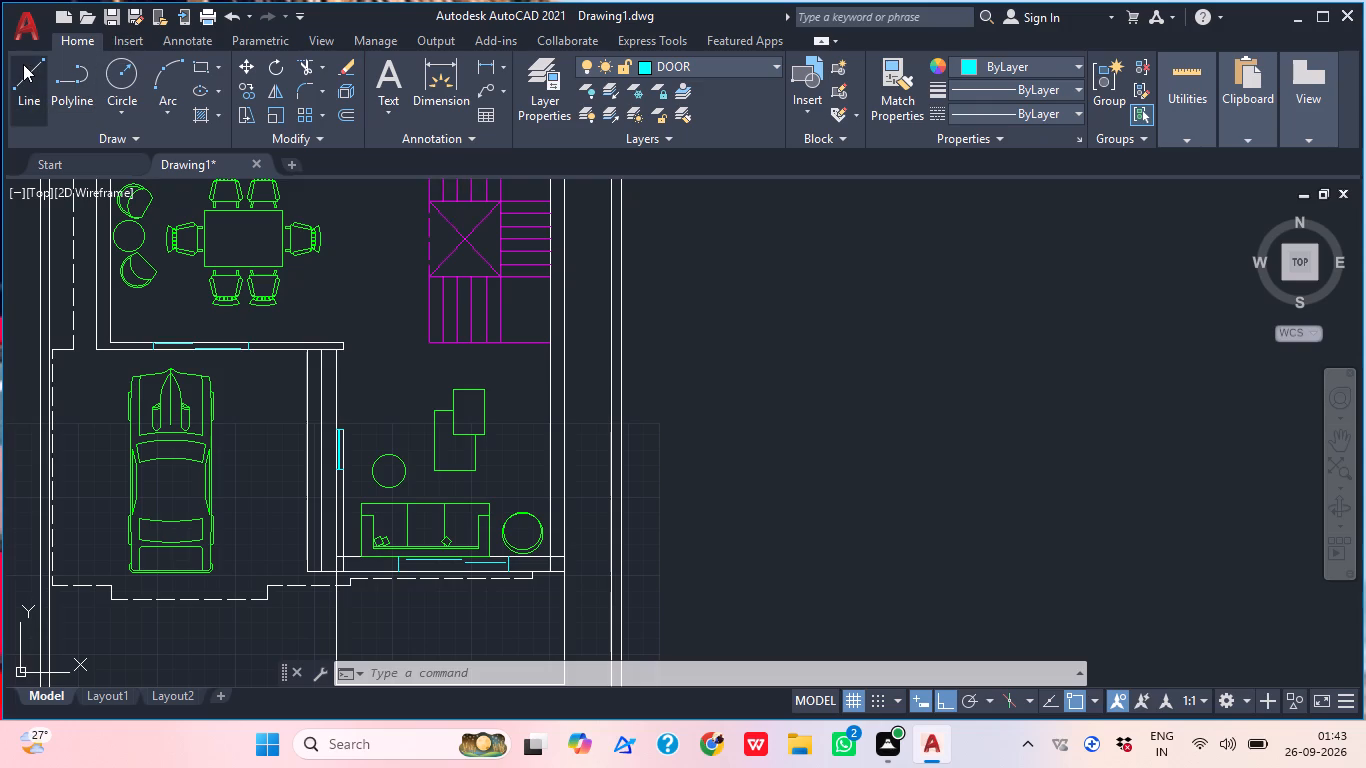
pyautogui.moveTo(291, 446); pyautogui.dragTo(206, 376, button='middle')
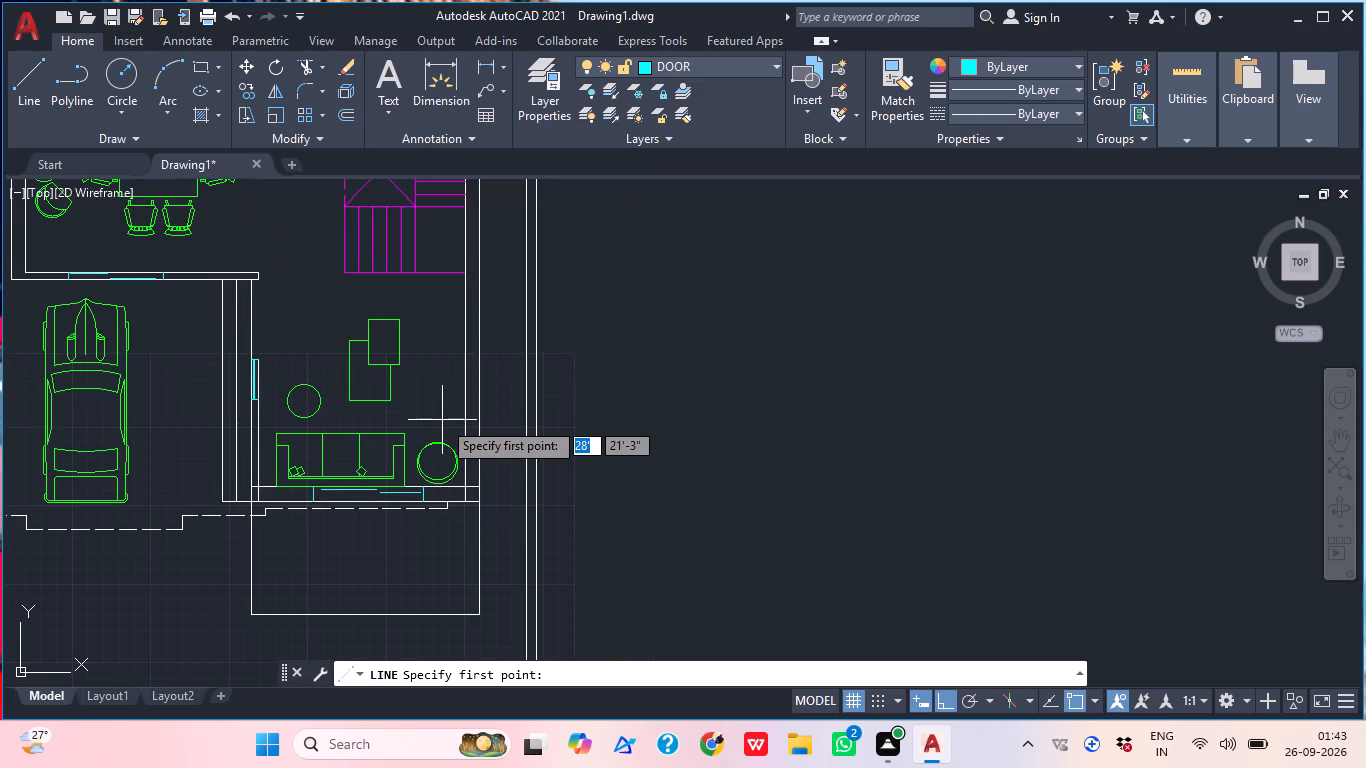
pyautogui.scroll(2, 452, 439)
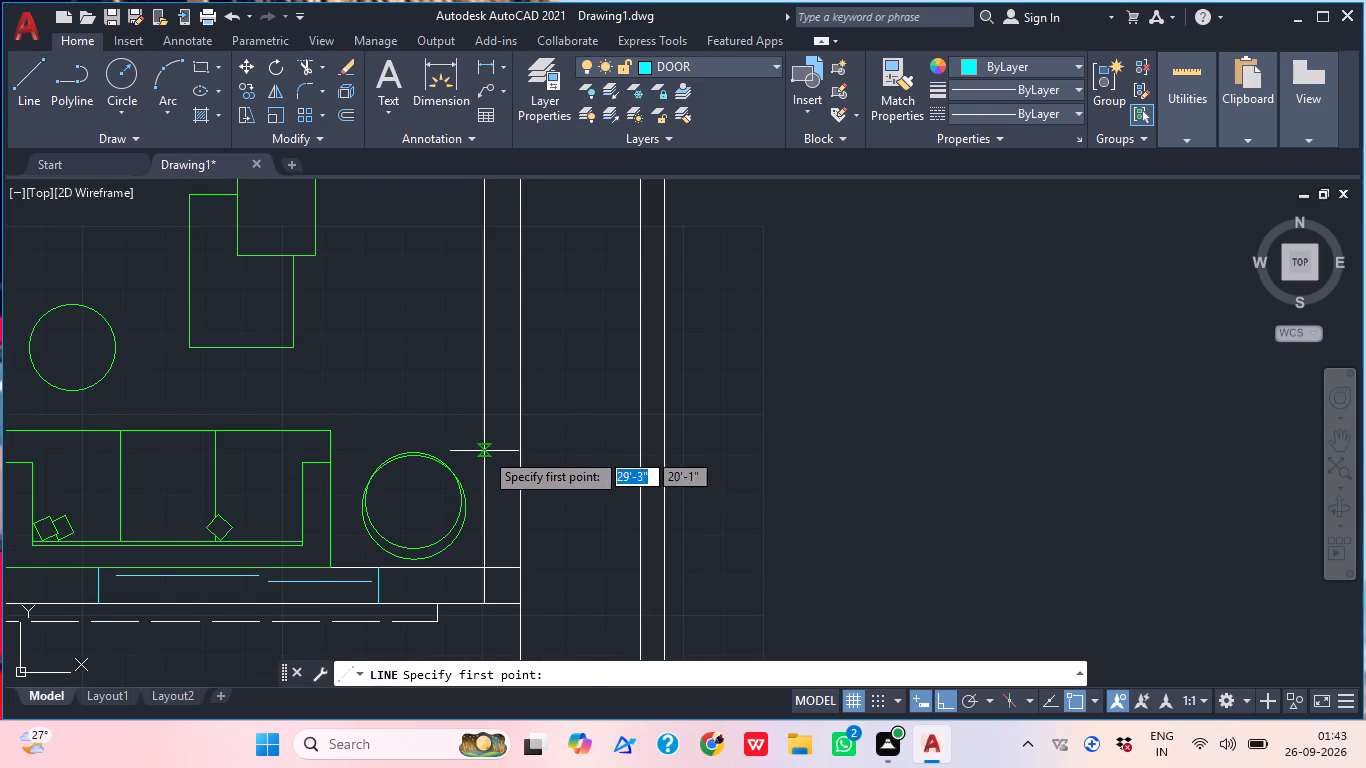
pyautogui.click(482, 451)
pyautogui.click(518, 449)
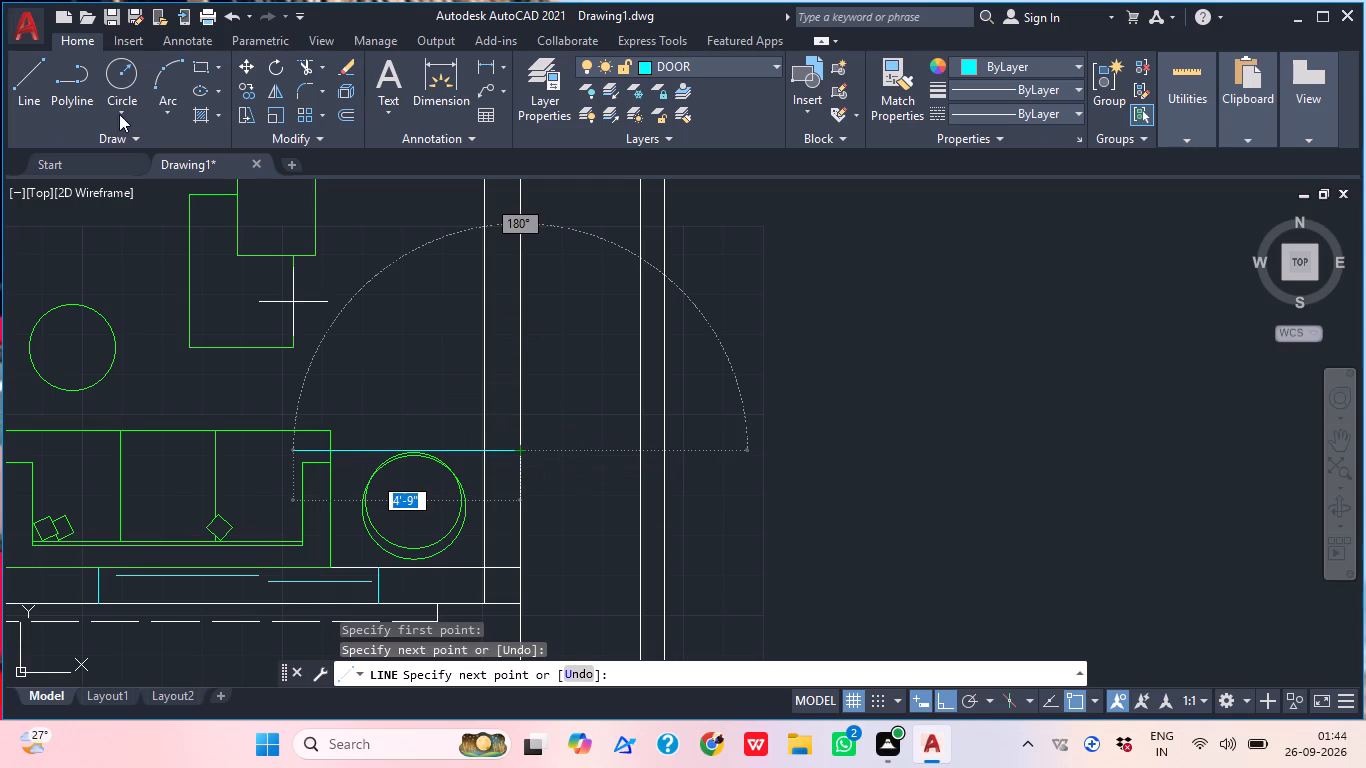
# Draw a second short horizontal line across the same side wall, nearer the stairs and level with the overlapping rectangular tables.
pyautogui.click(33, 90)
pyautogui.moveTo(357, 334); pyautogui.dragTo(301, 403, button='middle')
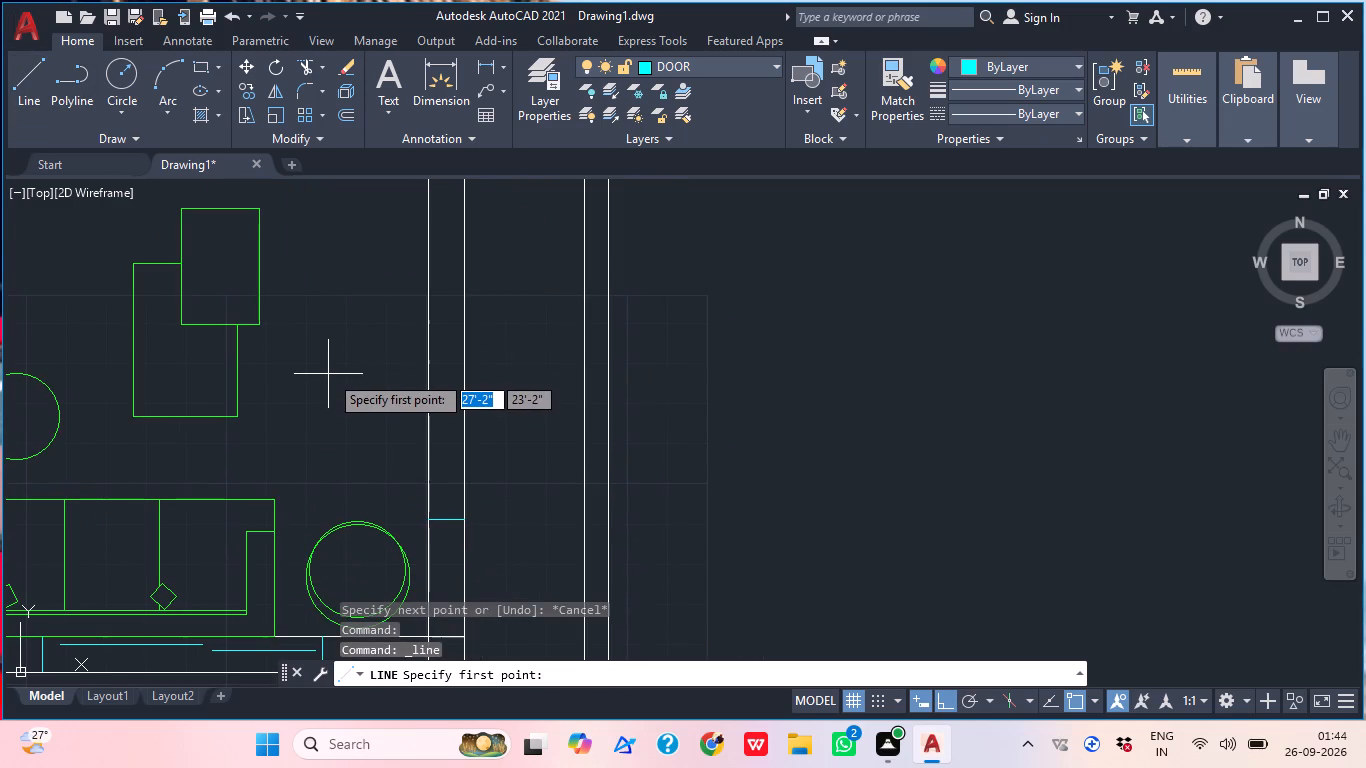
pyautogui.click(427, 261)
pyautogui.click(463, 260)
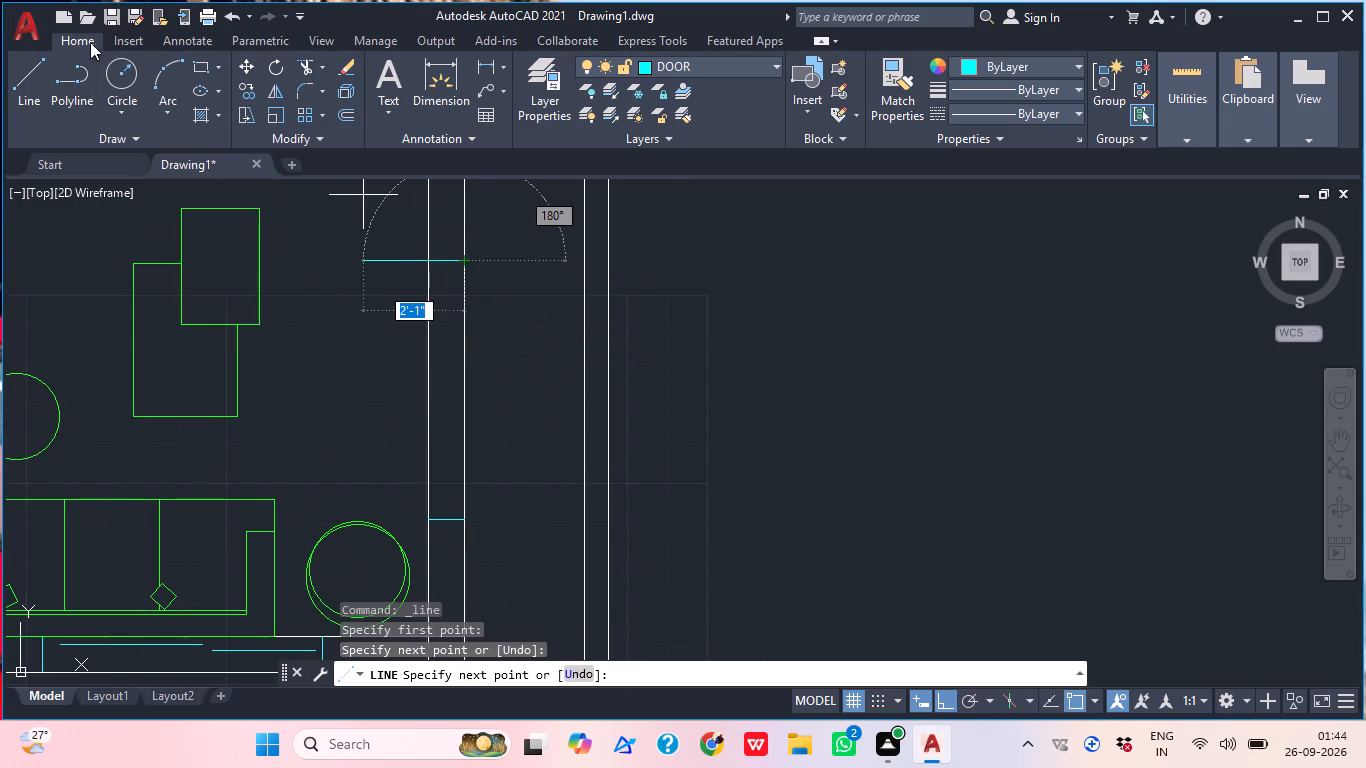
# Draw a vertical line about 1'-8" long inside the living room's outer side wall, ending just short of the short line nearer the stairs.
pyautogui.click(17, 84)
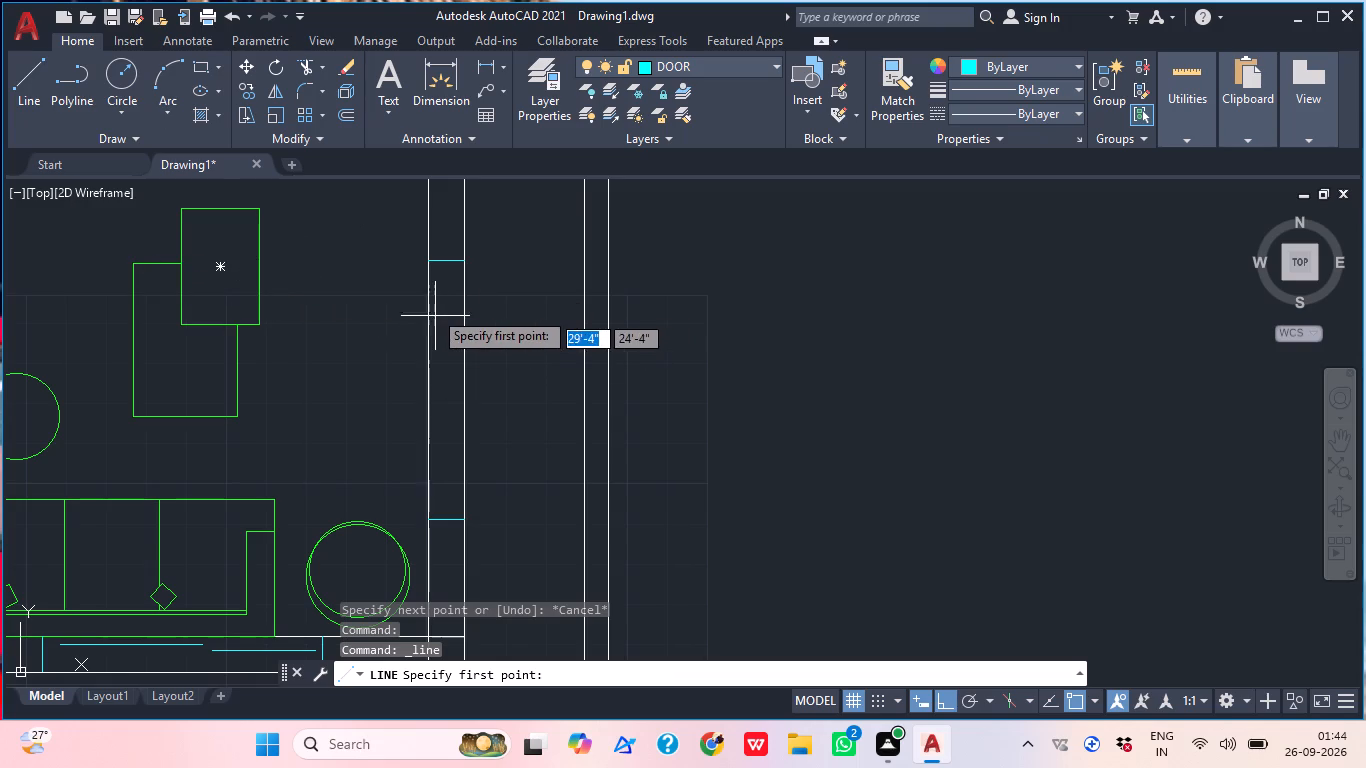
pyautogui.scroll(1, 456, 323)
pyautogui.scroll(-1, 476, 343)
pyautogui.scroll(1, 450, 353)
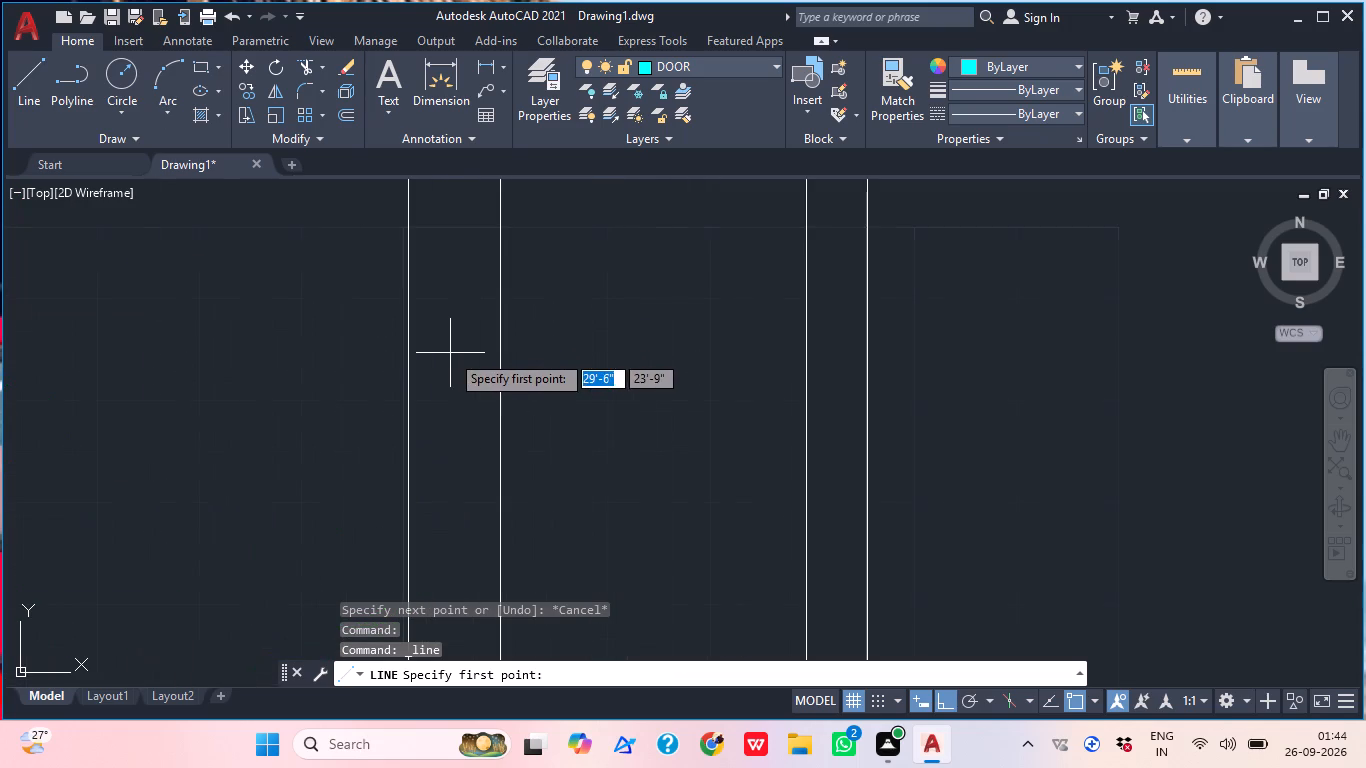
pyautogui.scroll(2, 450, 353)
pyautogui.scroll(-3, 444, 373)
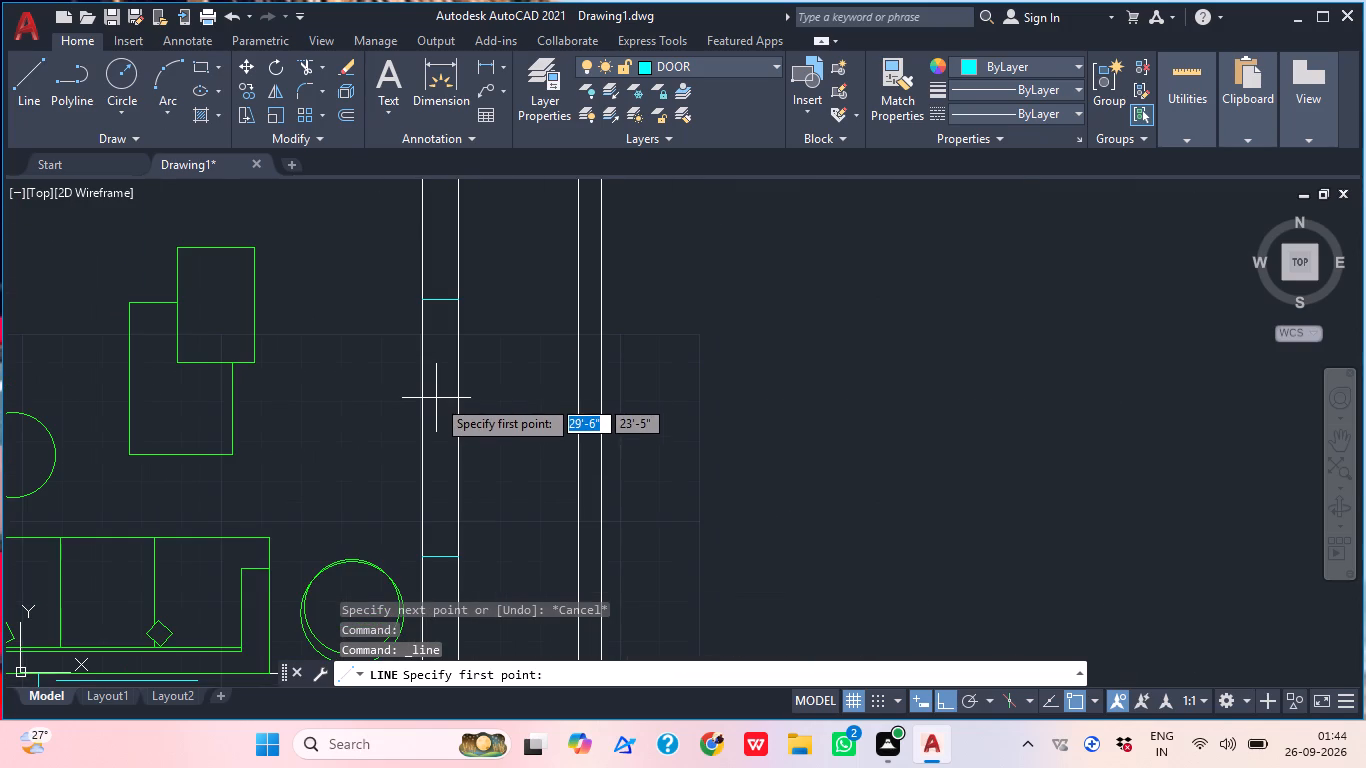
pyautogui.click(436, 395)
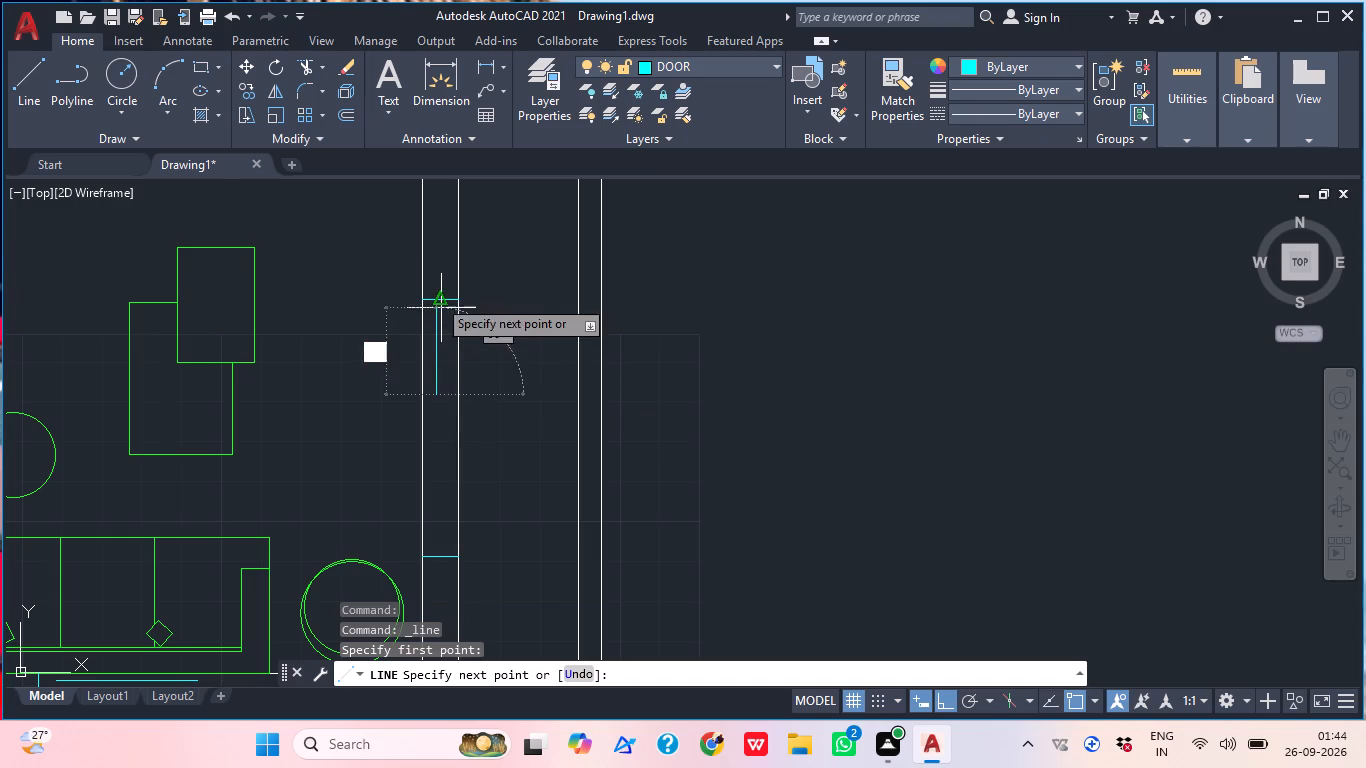
pyautogui.scroll(1, 429, 308)
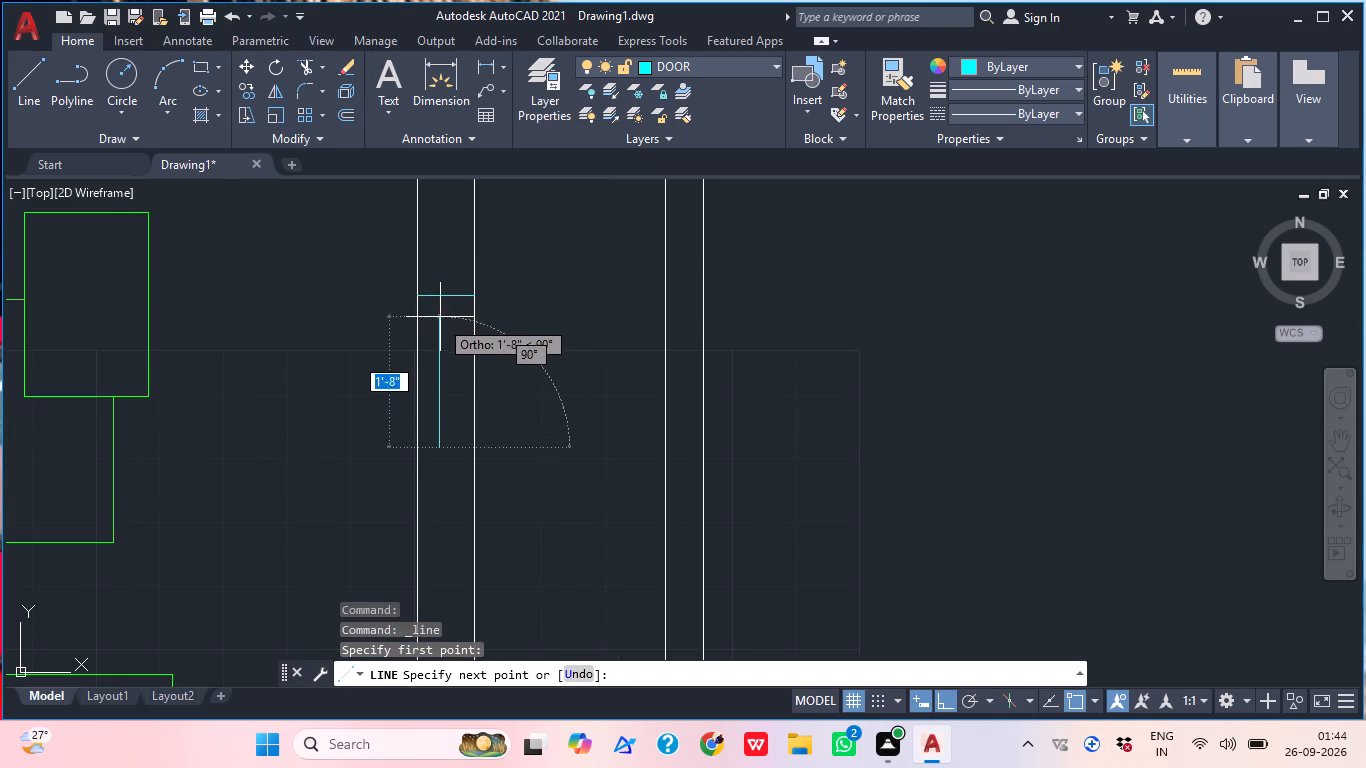
pyautogui.click(440, 316)
# Draw a second vertical line inside the side wall, closer to its room-side face, from just past the first line's end to near the other short line.
pyautogui.scroll(-1, 469, 319)
pyautogui.moveTo(480, 396); pyautogui.dragTo(486, 239, button='middle')
pyautogui.click(30, 79)
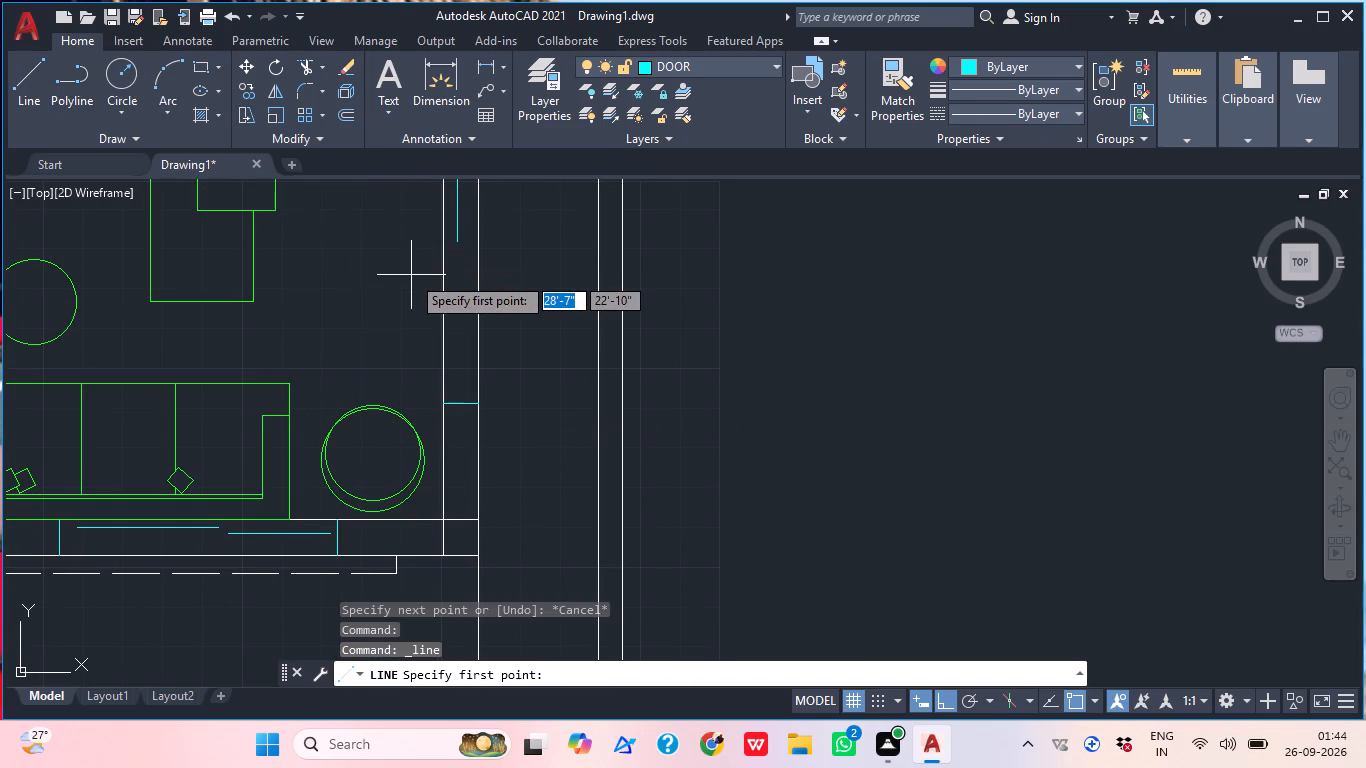
pyautogui.scroll(-1, 431, 334)
pyautogui.moveTo(421, 361); pyautogui.dragTo(402, 385, button='middle')
pyautogui.scroll(1, 437, 340)
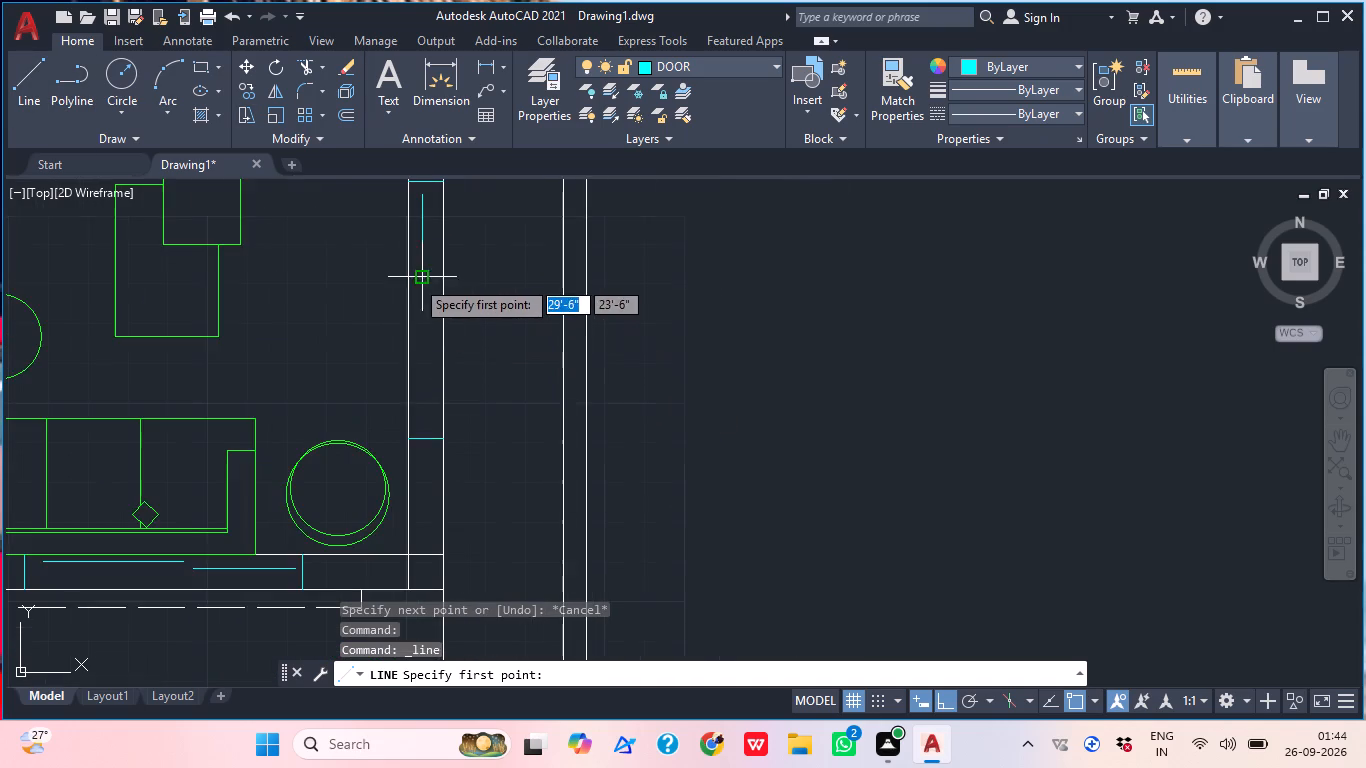
pyautogui.scroll(2, 415, 279)
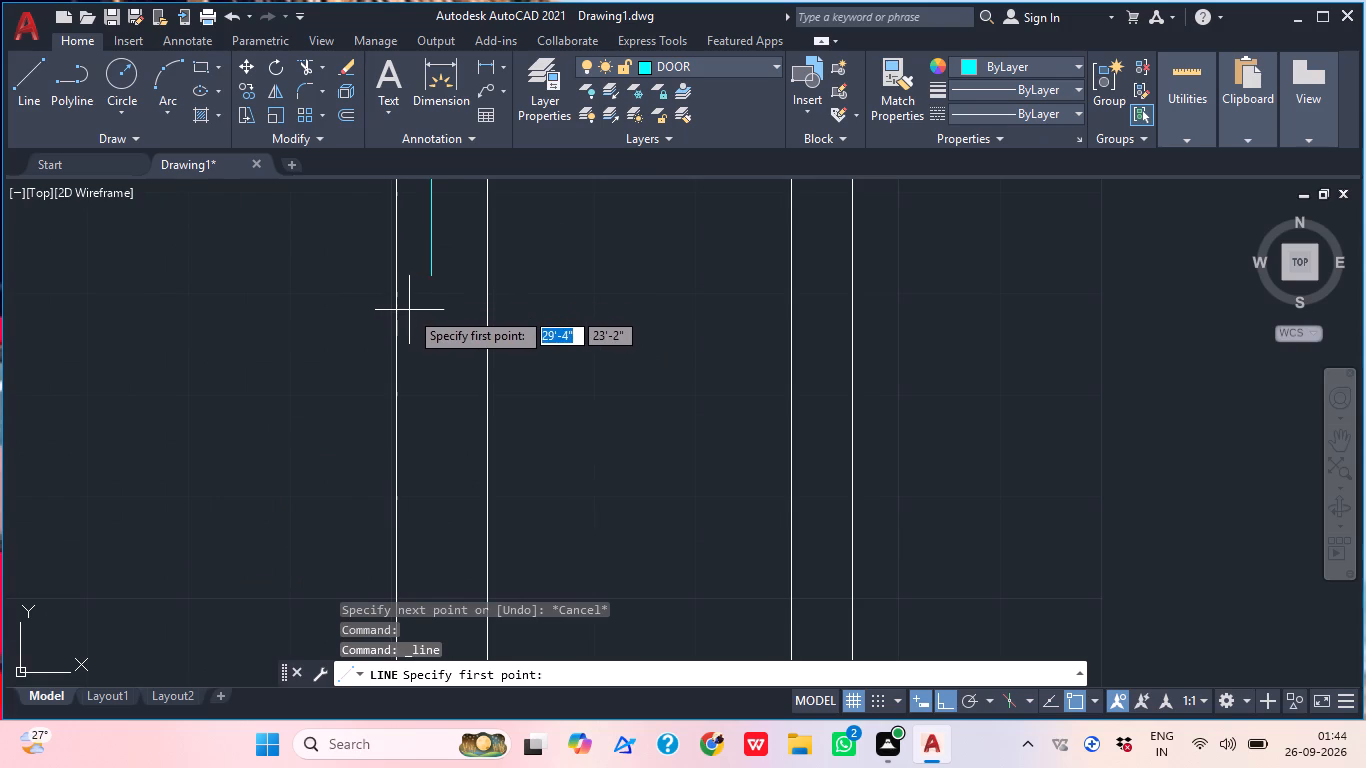
pyautogui.click(409, 310)
pyautogui.scroll(-5, 418, 287)
pyautogui.scroll(3, 408, 357)
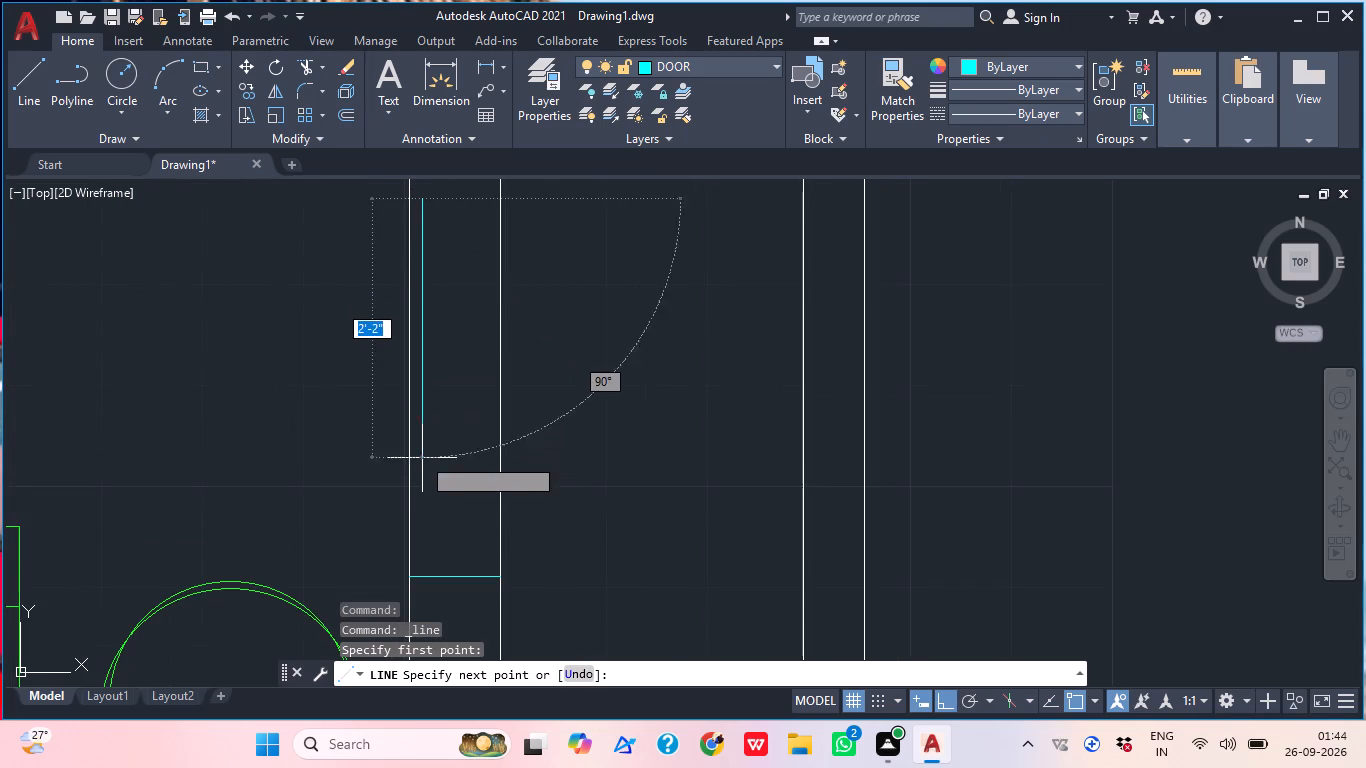
pyautogui.click(419, 515)
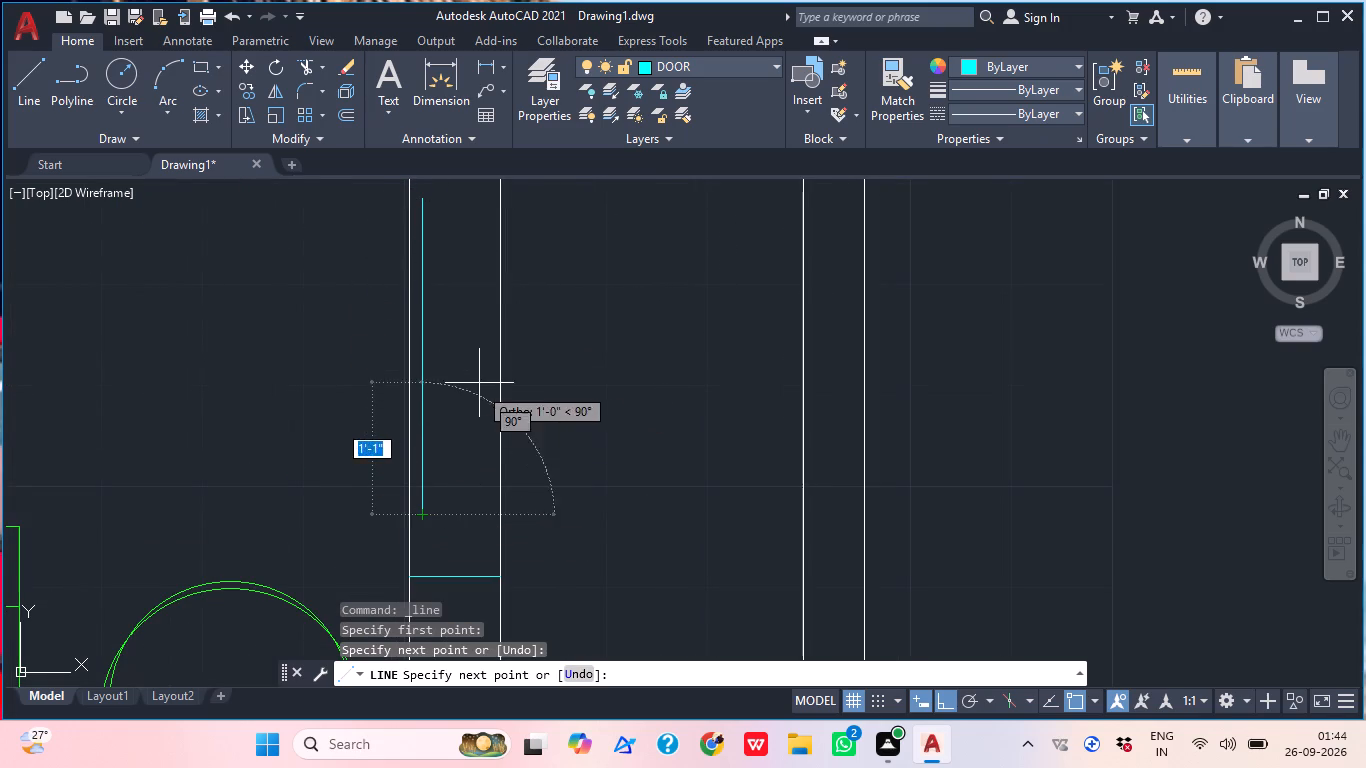
pyautogui.click(36, 84)
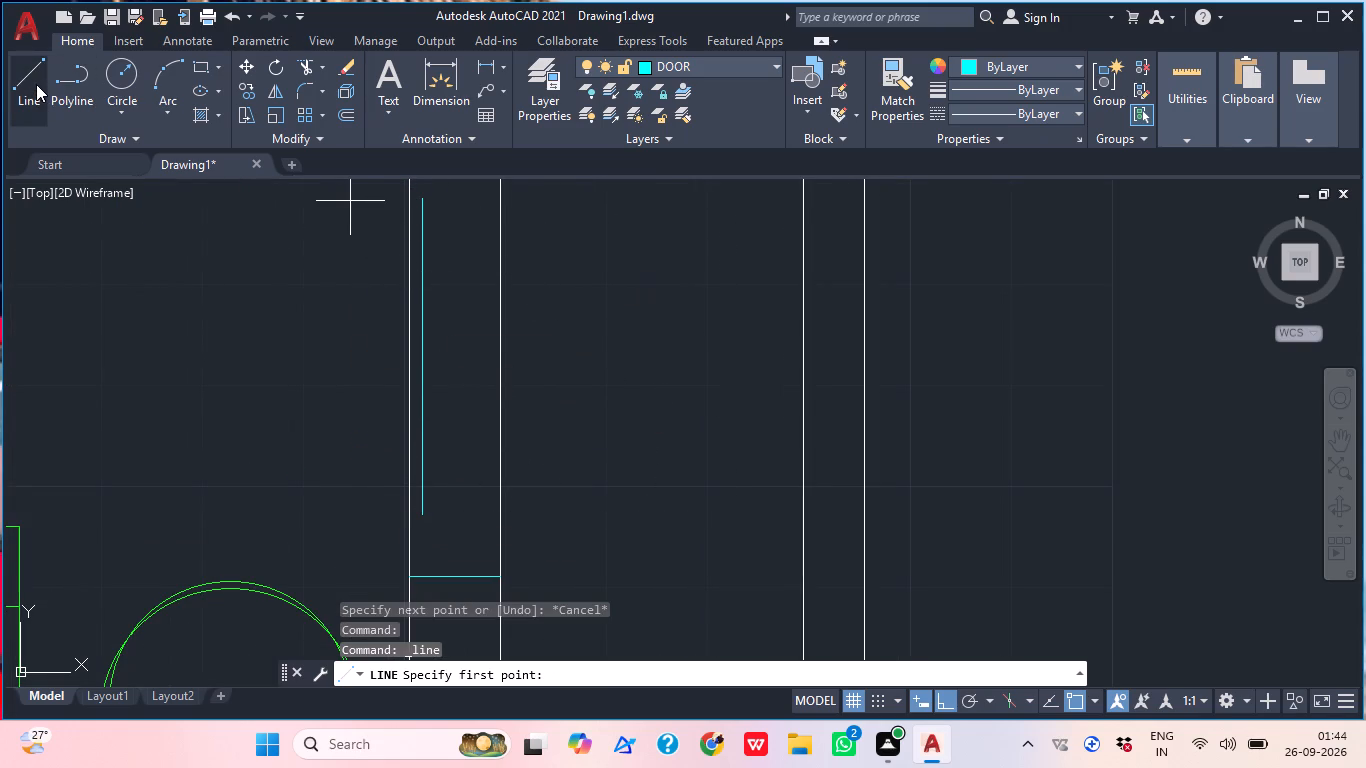
pyautogui.press('Escape')
# Examine the living room, car porch and dining walls and the overall plan for remaining door and window linework.
pyautogui.moveTo(329, 280); pyautogui.dragTo(300, 322, button='middle')
pyautogui.scroll(-1, 317, 299)
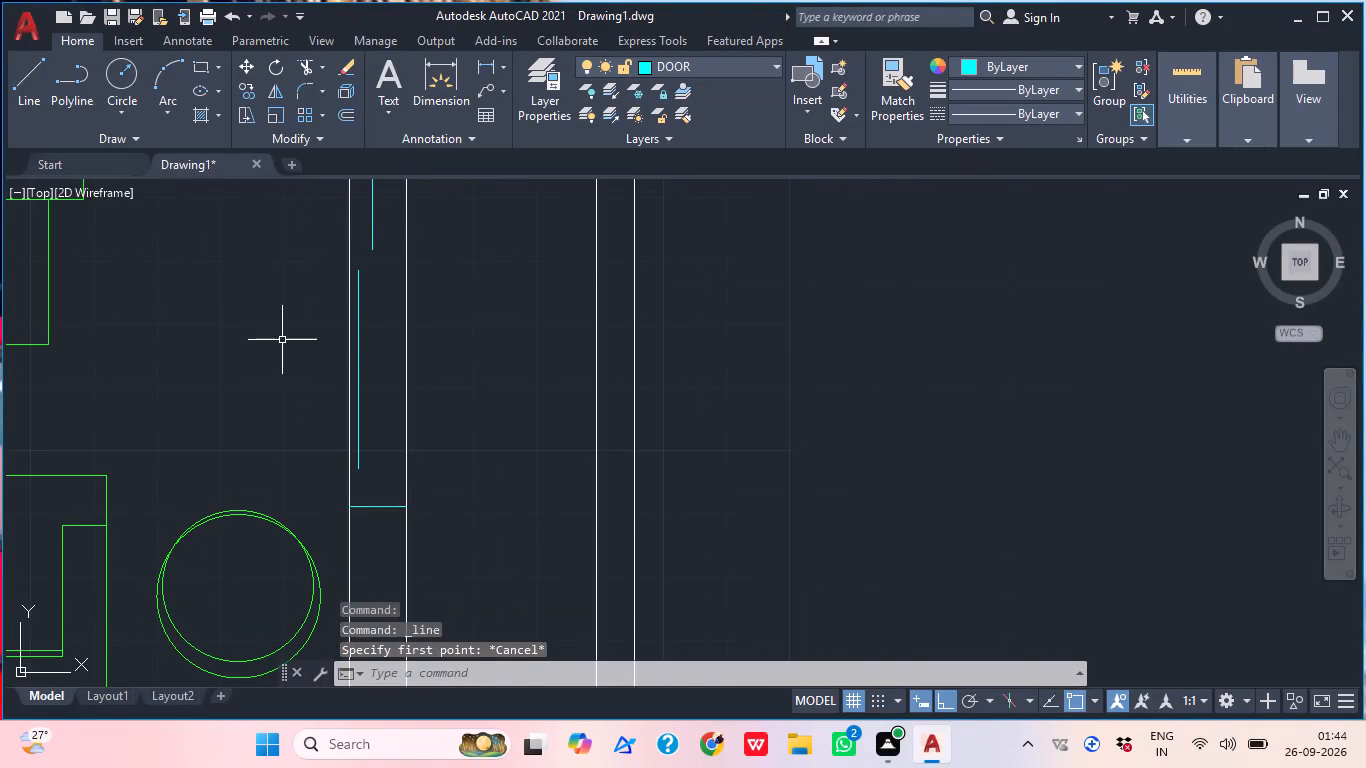
pyautogui.scroll(-1, 282, 340)
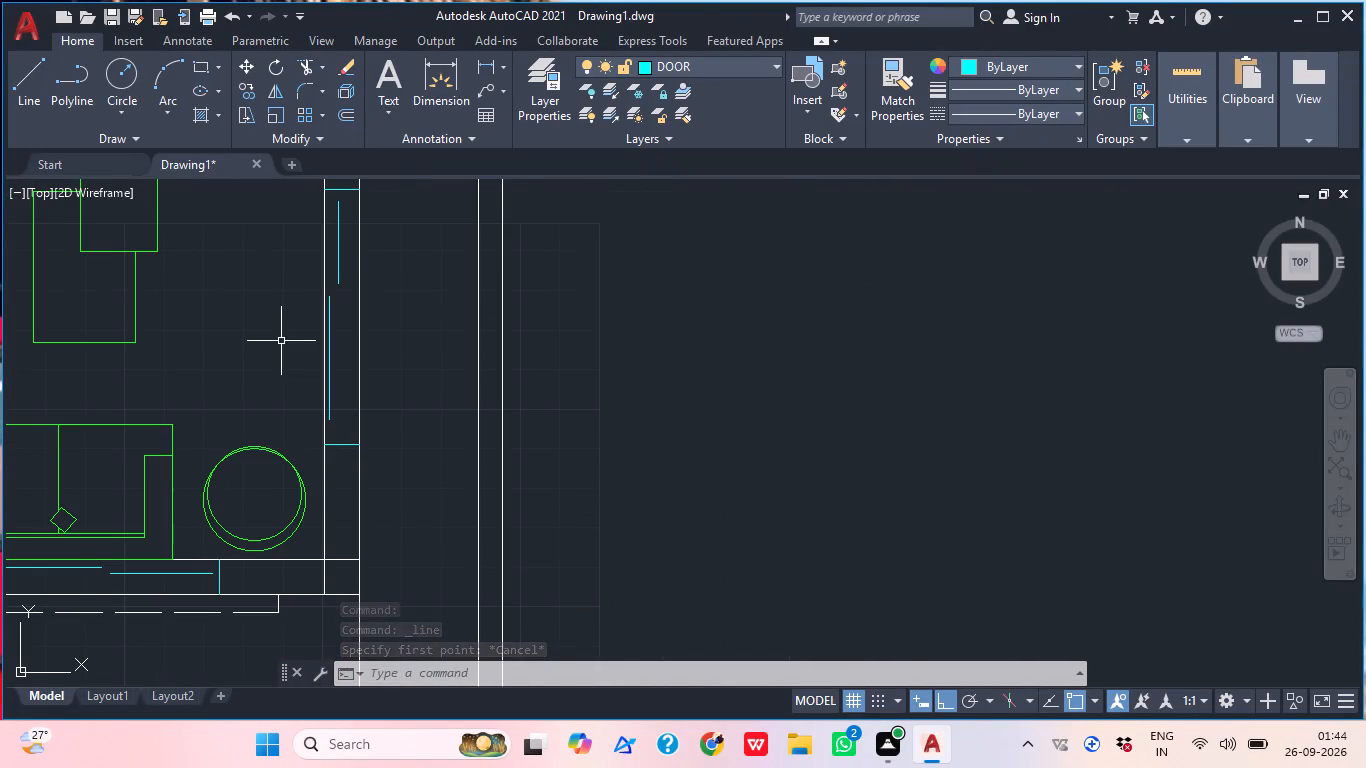
pyautogui.scroll(-2, 371, 368)
pyautogui.moveTo(370, 375); pyautogui.dragTo(352, 419, button='middle')
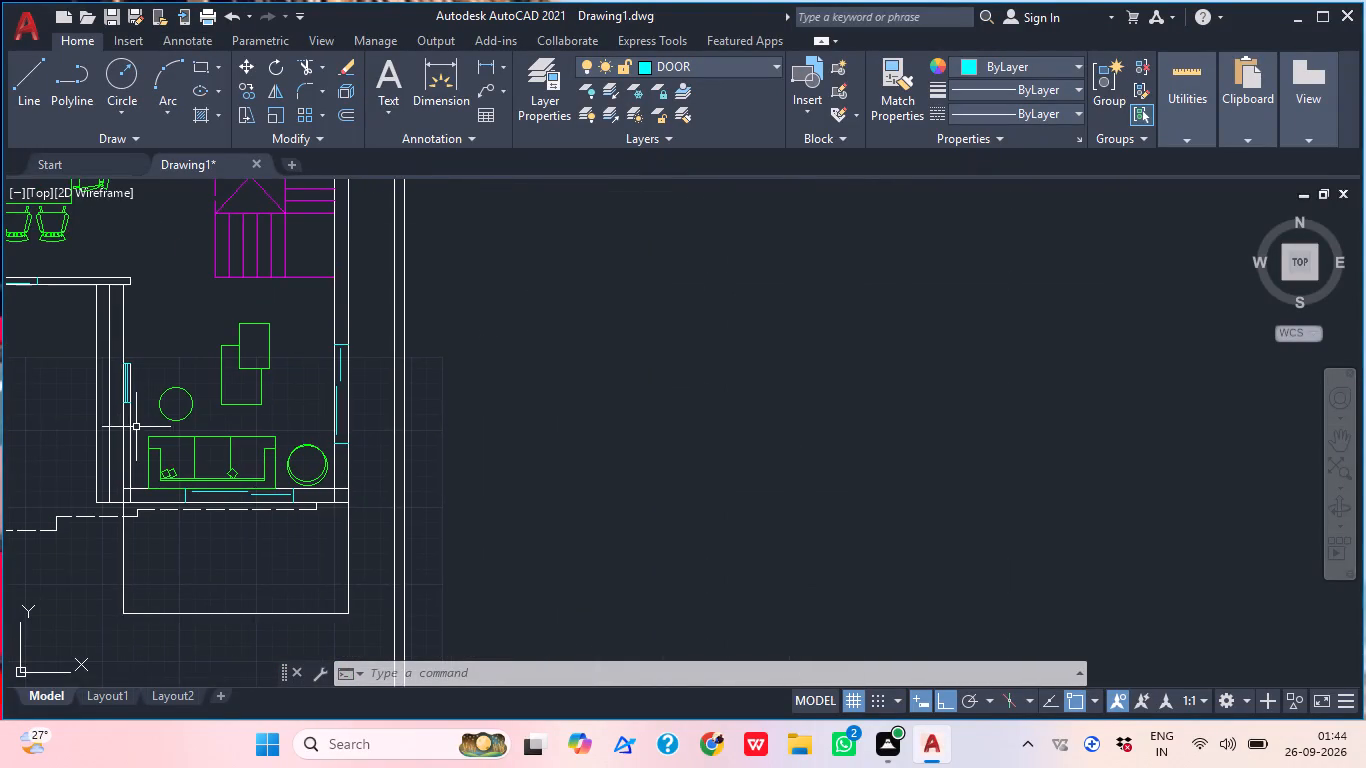
pyautogui.moveTo(136, 428); pyautogui.dragTo(218, 424, button='middle')
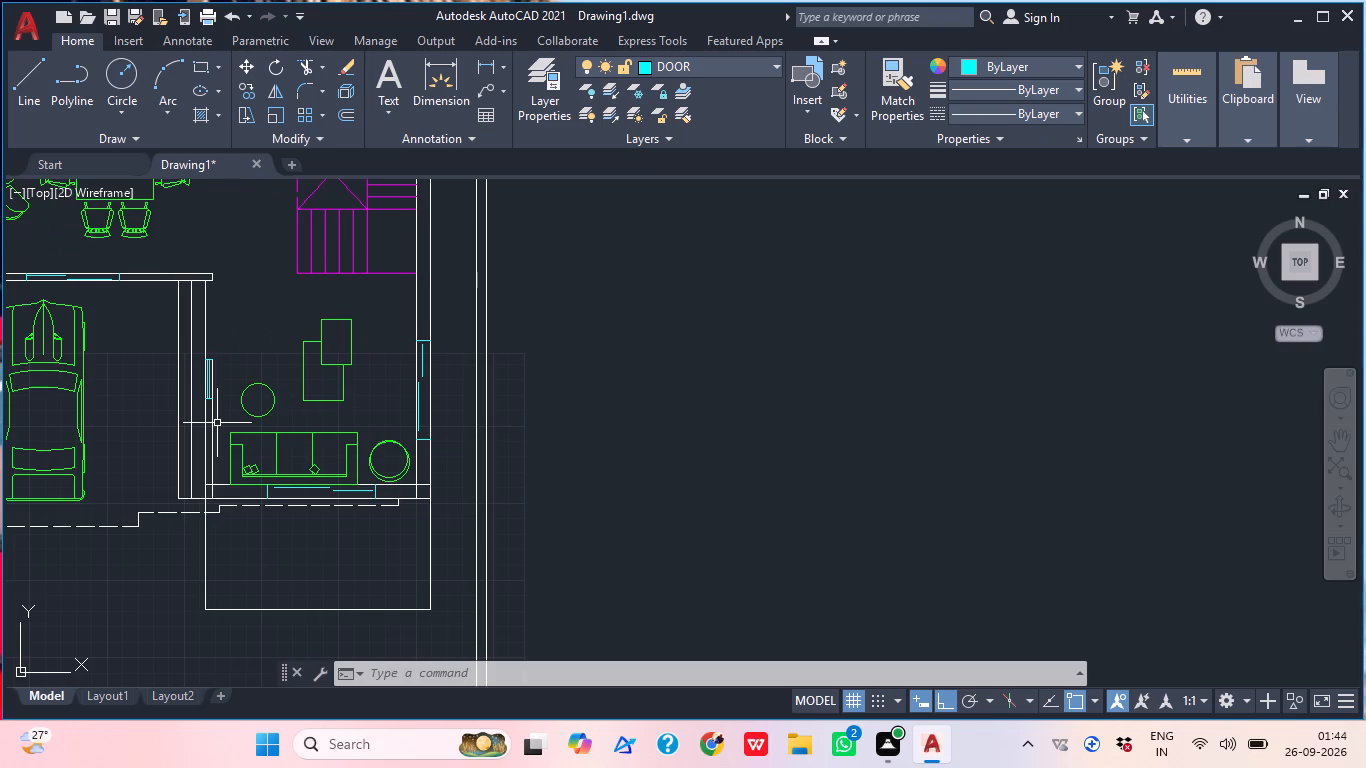
pyautogui.scroll(-1, 333, 434)
pyautogui.moveTo(360, 444); pyautogui.dragTo(409, 444, button='middle')
pyautogui.scroll(2, 429, 413)
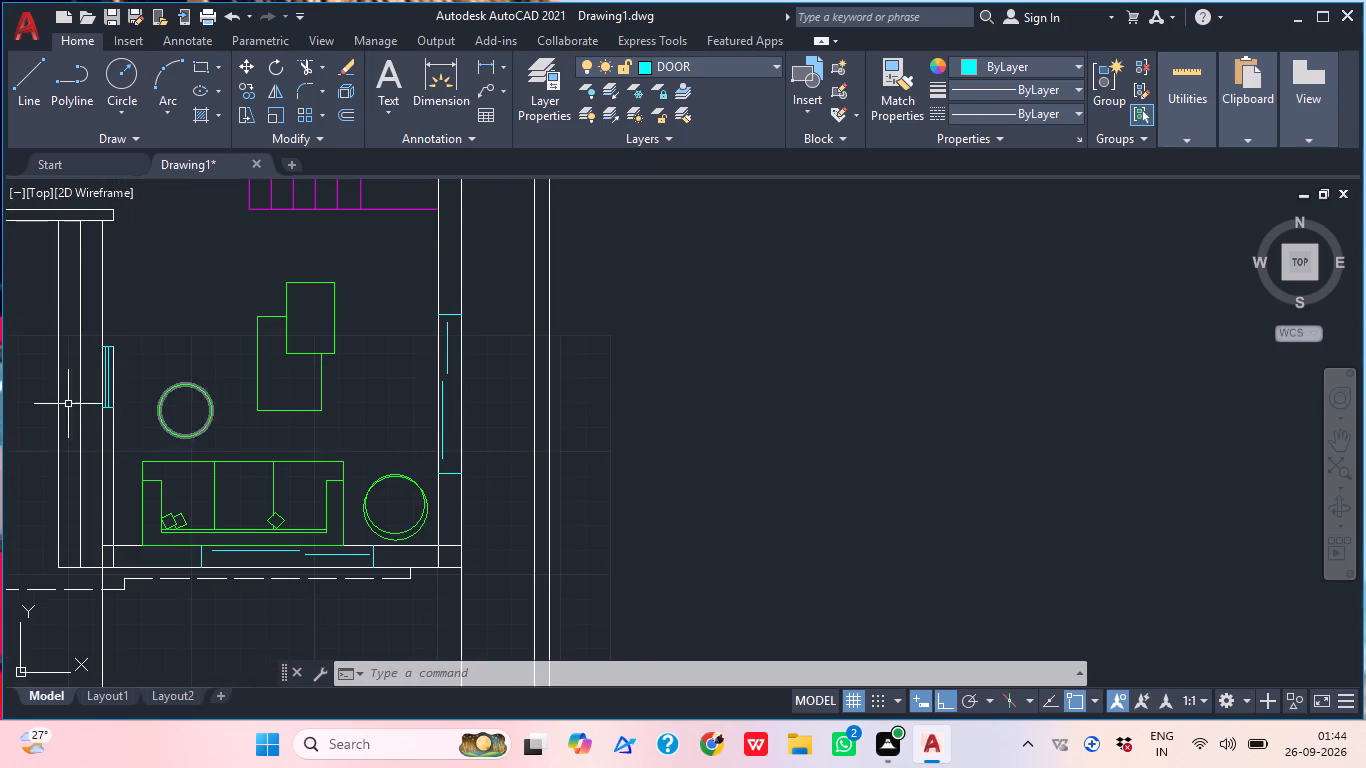
pyautogui.moveTo(65, 404); pyautogui.dragTo(184, 404, button='middle')
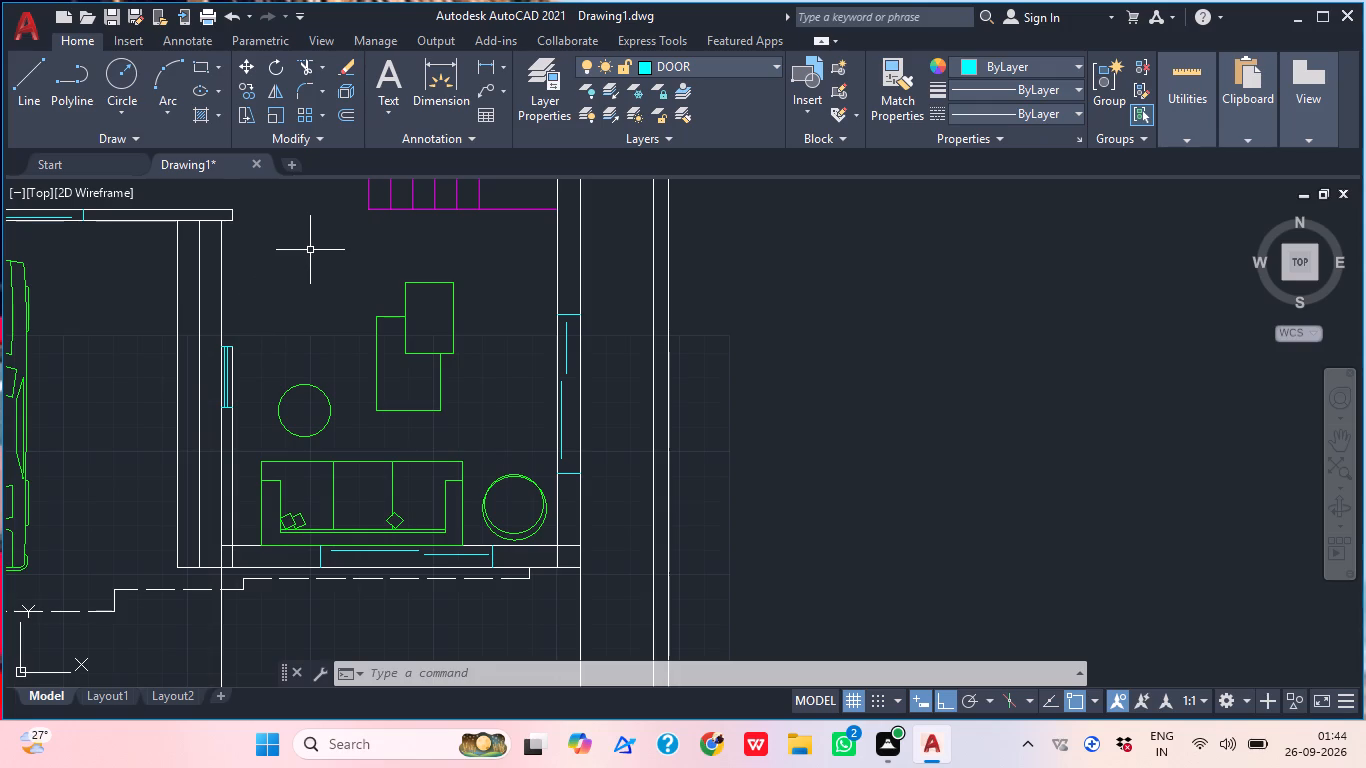
pyautogui.middleClick(318, 338)
pyautogui.moveTo(625, 579); pyautogui.dragTo(505, 524, button='middle')
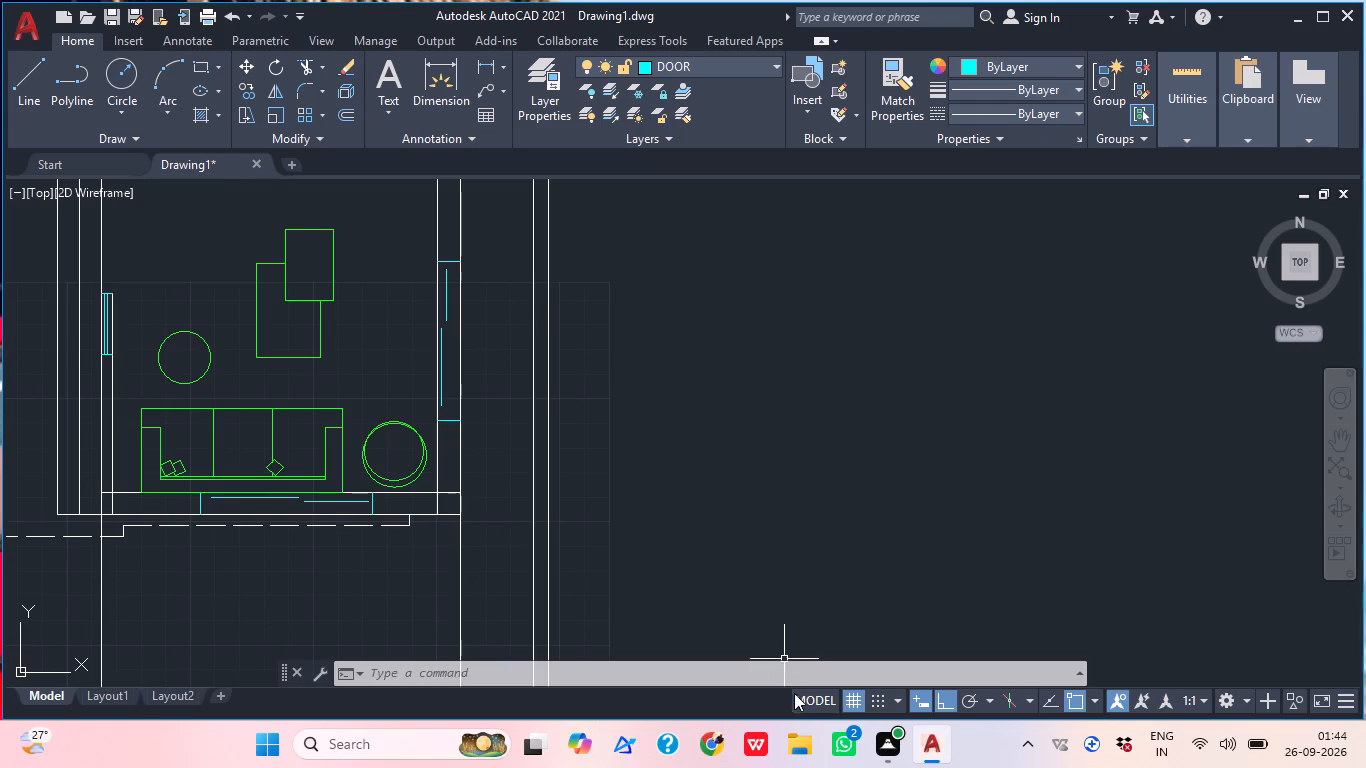
pyautogui.moveTo(485, 554); pyautogui.dragTo(719, 610, button='middle')
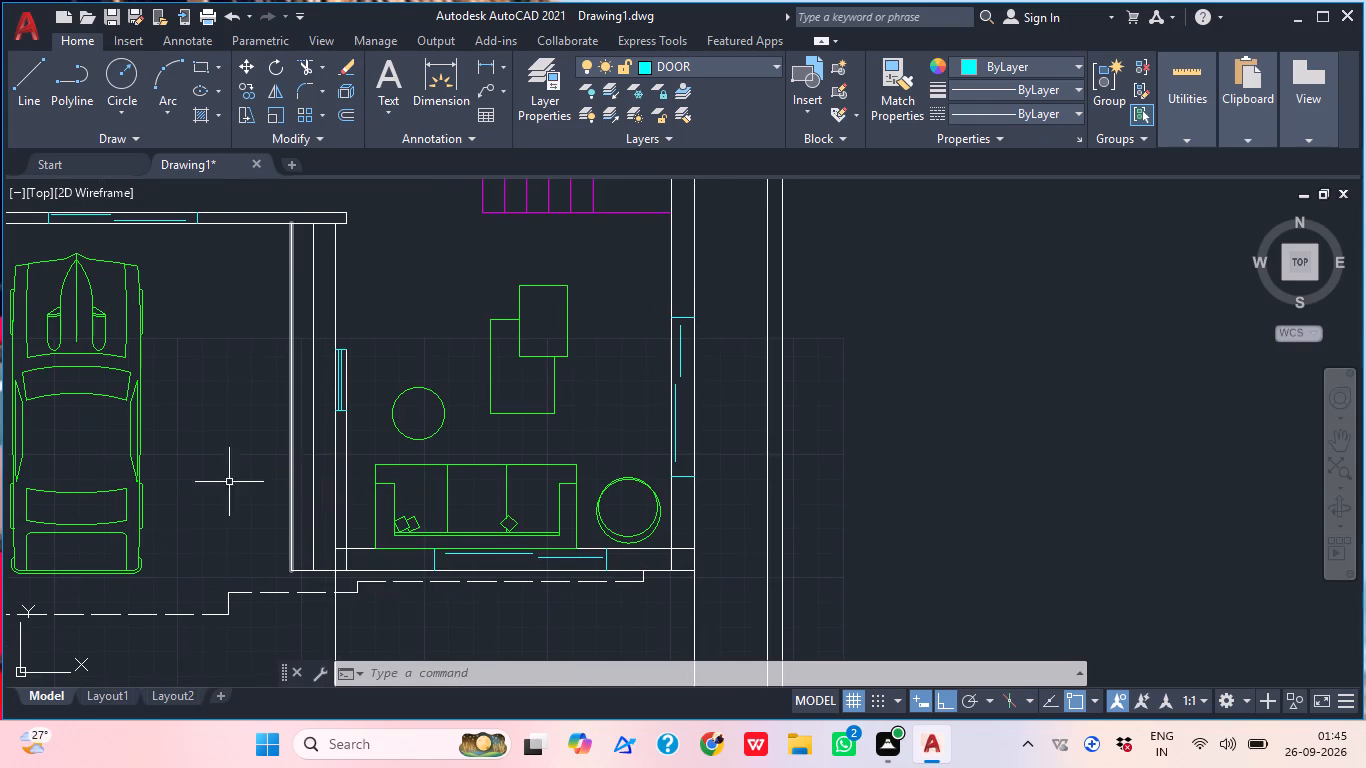
pyautogui.moveTo(127, 481); pyautogui.dragTo(237, 484, button='middle')
pyautogui.moveTo(140, 476); pyautogui.dragTo(243, 495, button='middle')
pyautogui.moveTo(143, 373); pyautogui.dragTo(127, 474, button='middle')
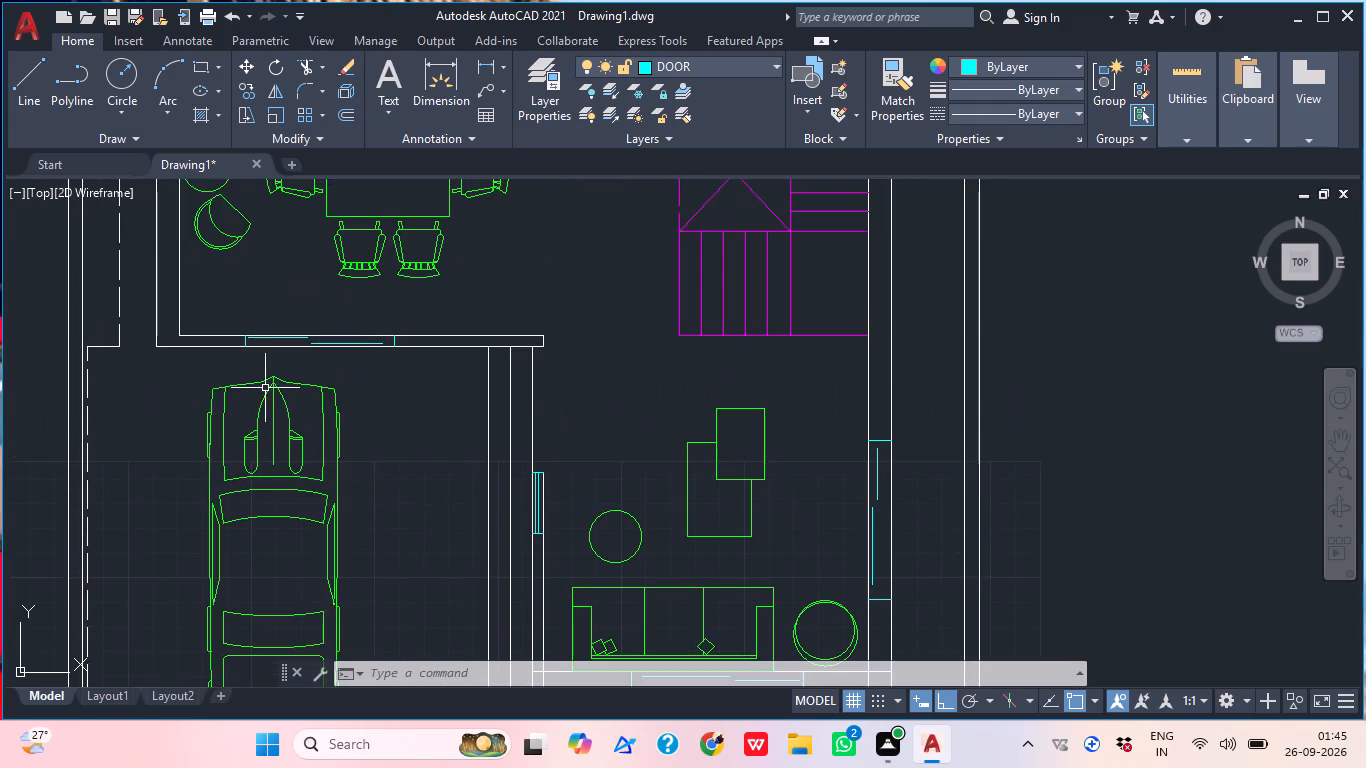
pyautogui.scroll(1, 265, 346)
pyautogui.moveTo(265, 352); pyautogui.dragTo(180, 445, button='middle')
pyautogui.scroll(2, 179, 445)
pyautogui.scroll(-4, 195, 418)
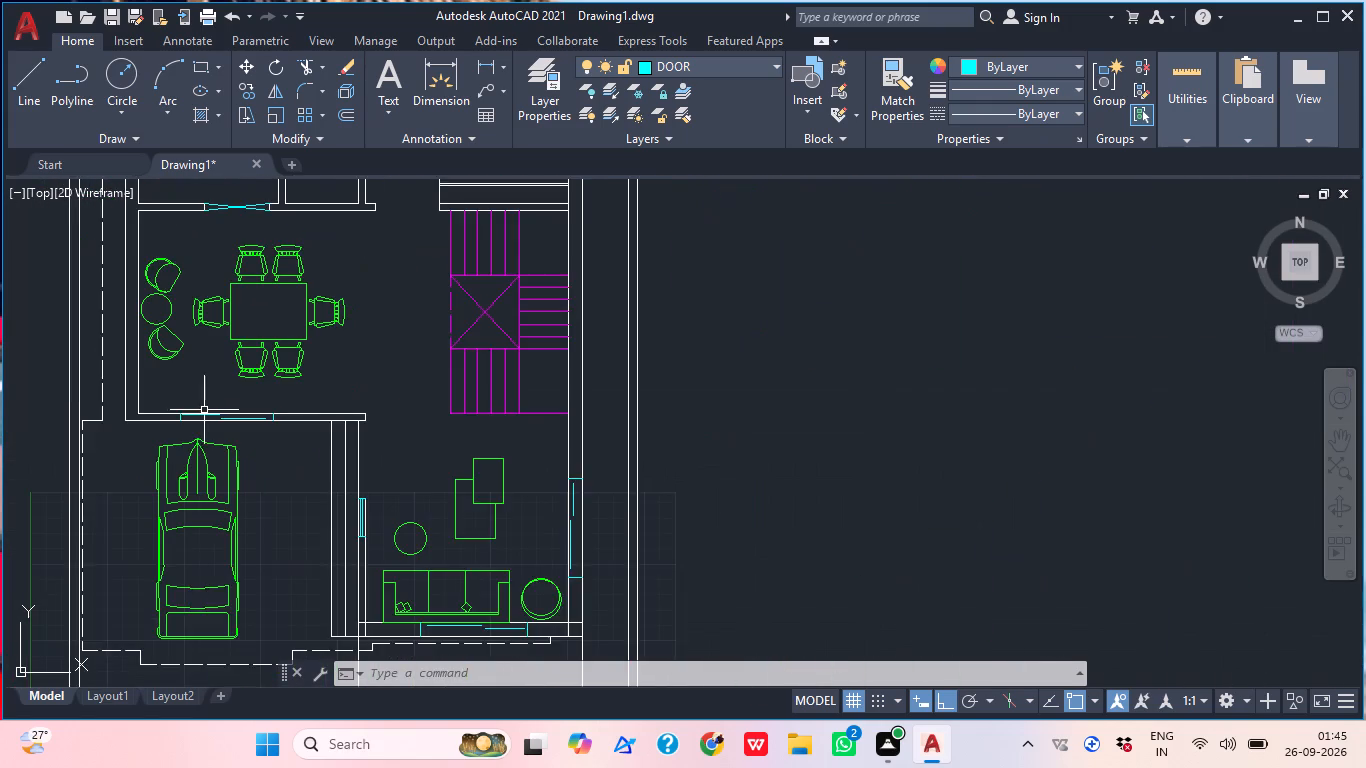
pyautogui.moveTo(206, 426); pyautogui.dragTo(179, 479, button='middle')
pyautogui.press('Escape')
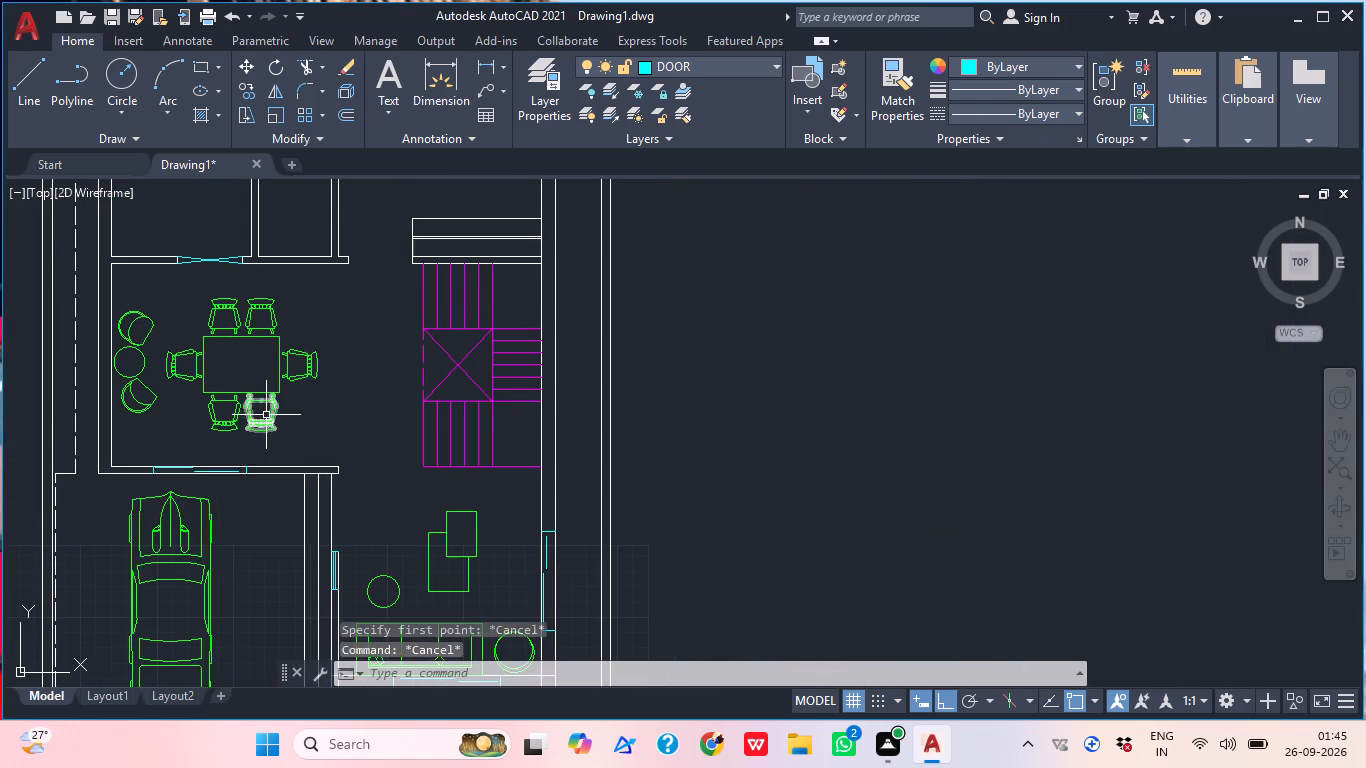
pyautogui.scroll(-1, 270, 413)
pyautogui.scroll(1, 272, 413)
pyautogui.moveTo(275, 427); pyautogui.dragTo(287, 456, button='middle')
pyautogui.scroll(-2, 502, 372)
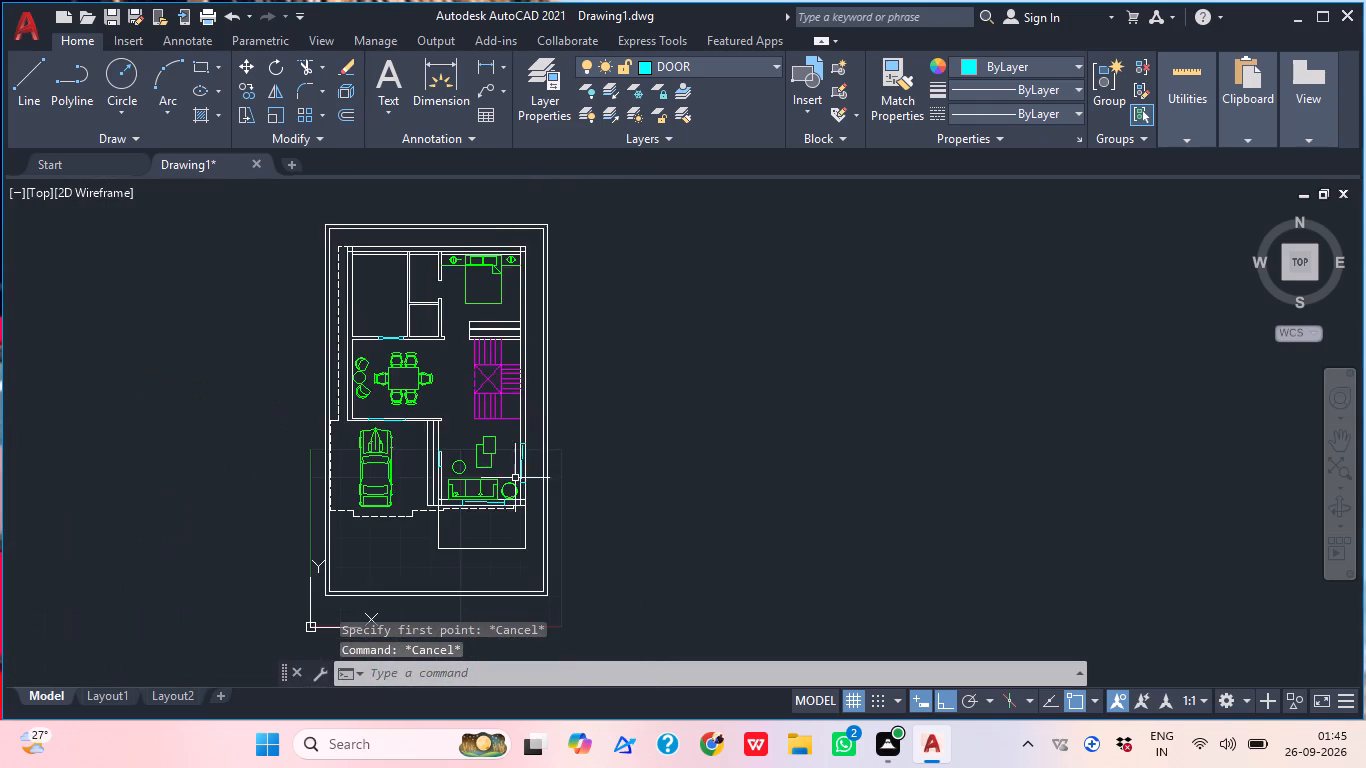
pyautogui.moveTo(515, 479); pyautogui.dragTo(571, 433, button='middle')
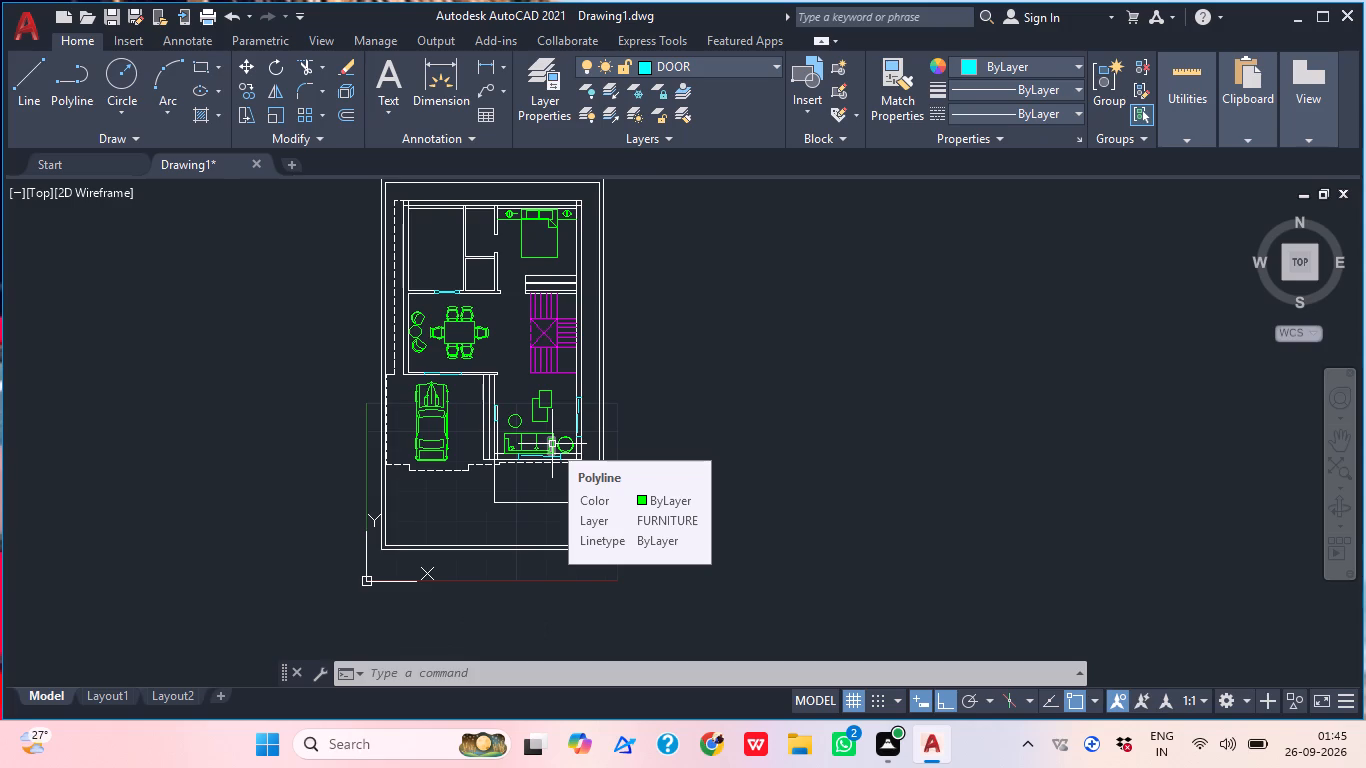
pyautogui.scroll(1, 472, 457)
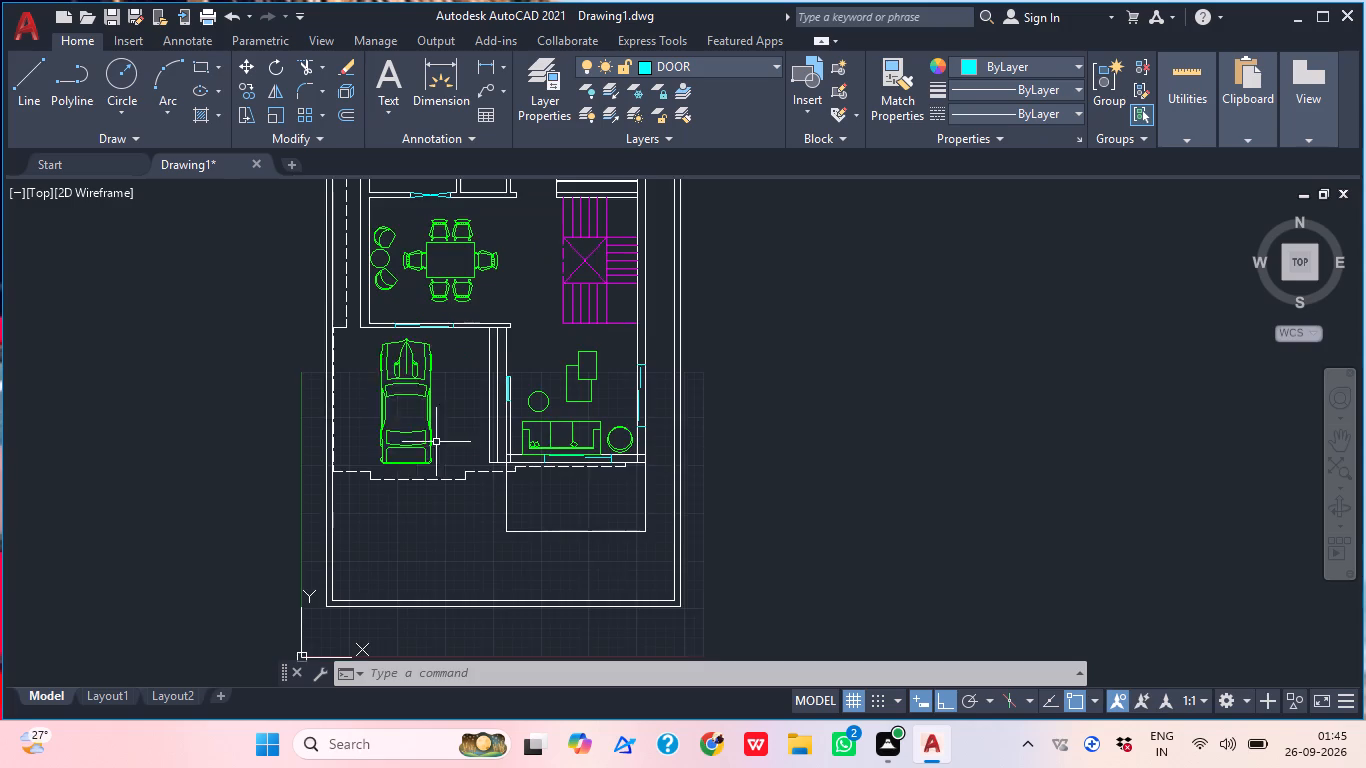
pyautogui.moveTo(406, 489); pyautogui.dragTo(410, 510, button='middle')
pyautogui.scroll(1, 410, 510)
pyautogui.press('Escape')
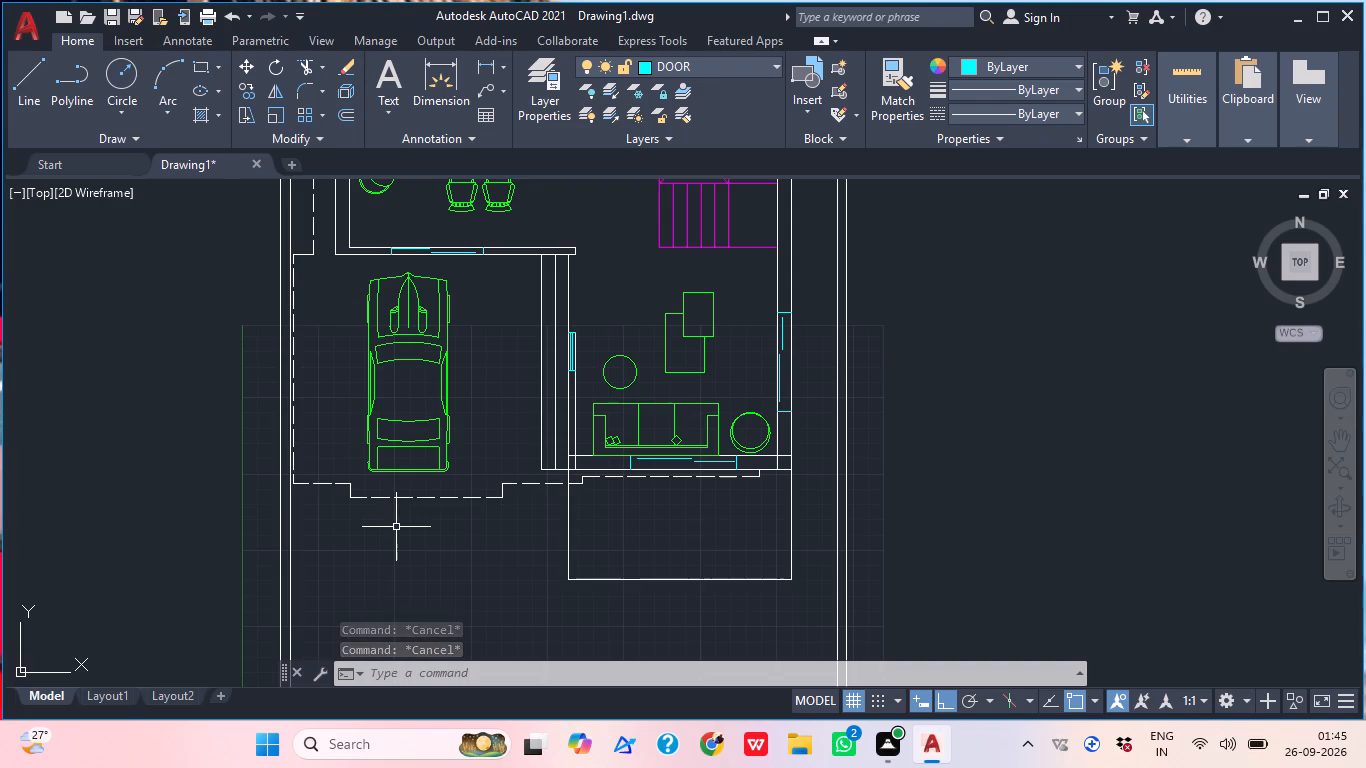
pyautogui.scroll(2, 284, 477)
pyautogui.moveTo(329, 434); pyautogui.dragTo(267, 526, button='middle')
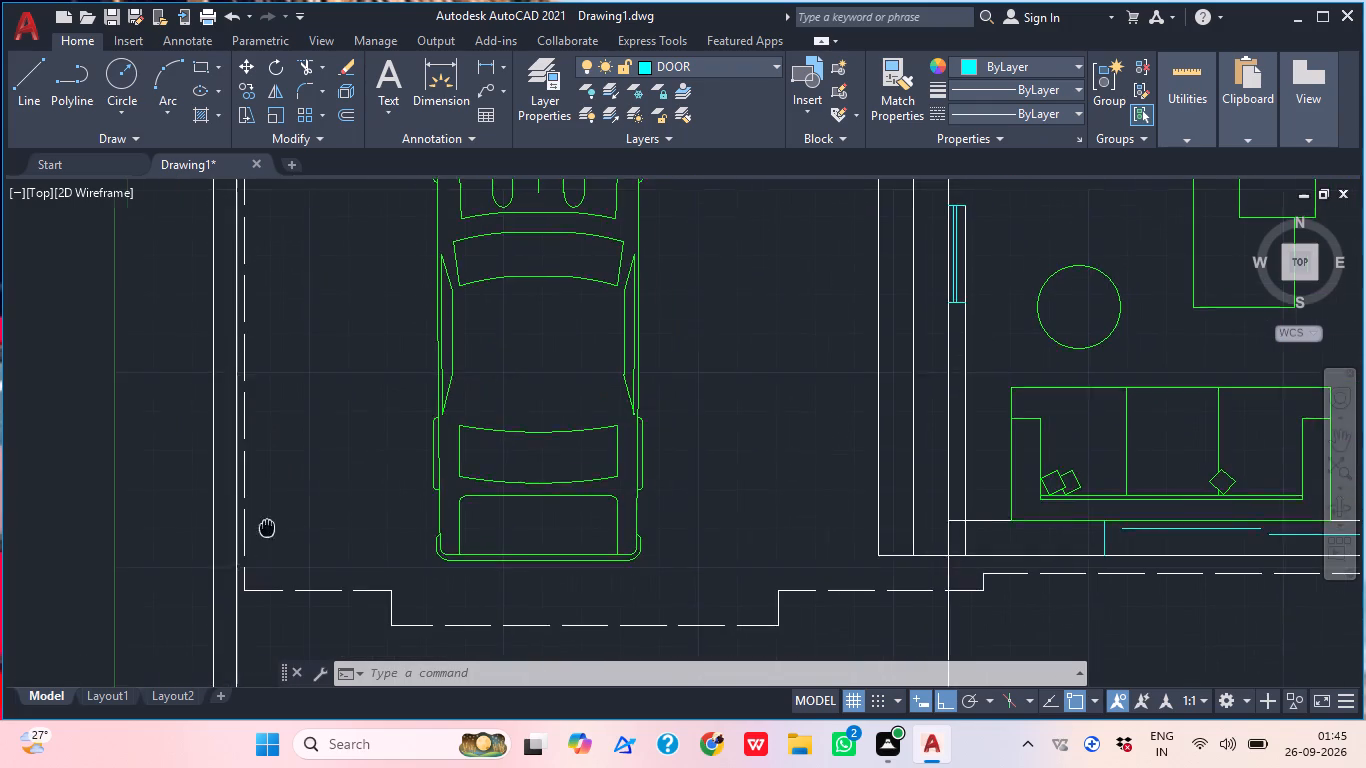
pyautogui.moveTo(267, 526); pyautogui.dragTo(267, 527, button='middle')
pyautogui.scroll(-1, 300, 492)
pyautogui.moveTo(312, 483); pyautogui.dragTo(275, 543, button='middle')
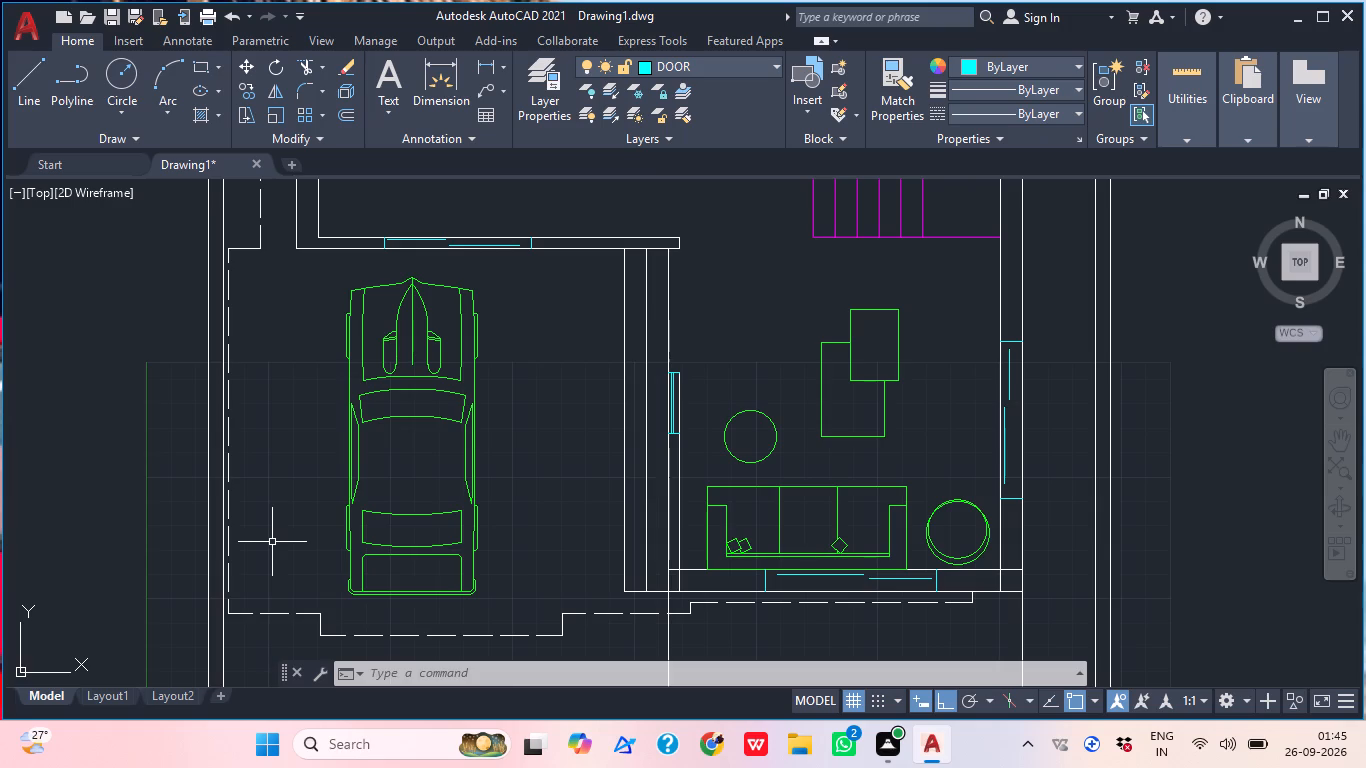
# Examine the dining area, staircase and bedroom walls for openings that still need door or window linework.
pyautogui.moveTo(528, 348); pyautogui.dragTo(453, 434, button='middle')
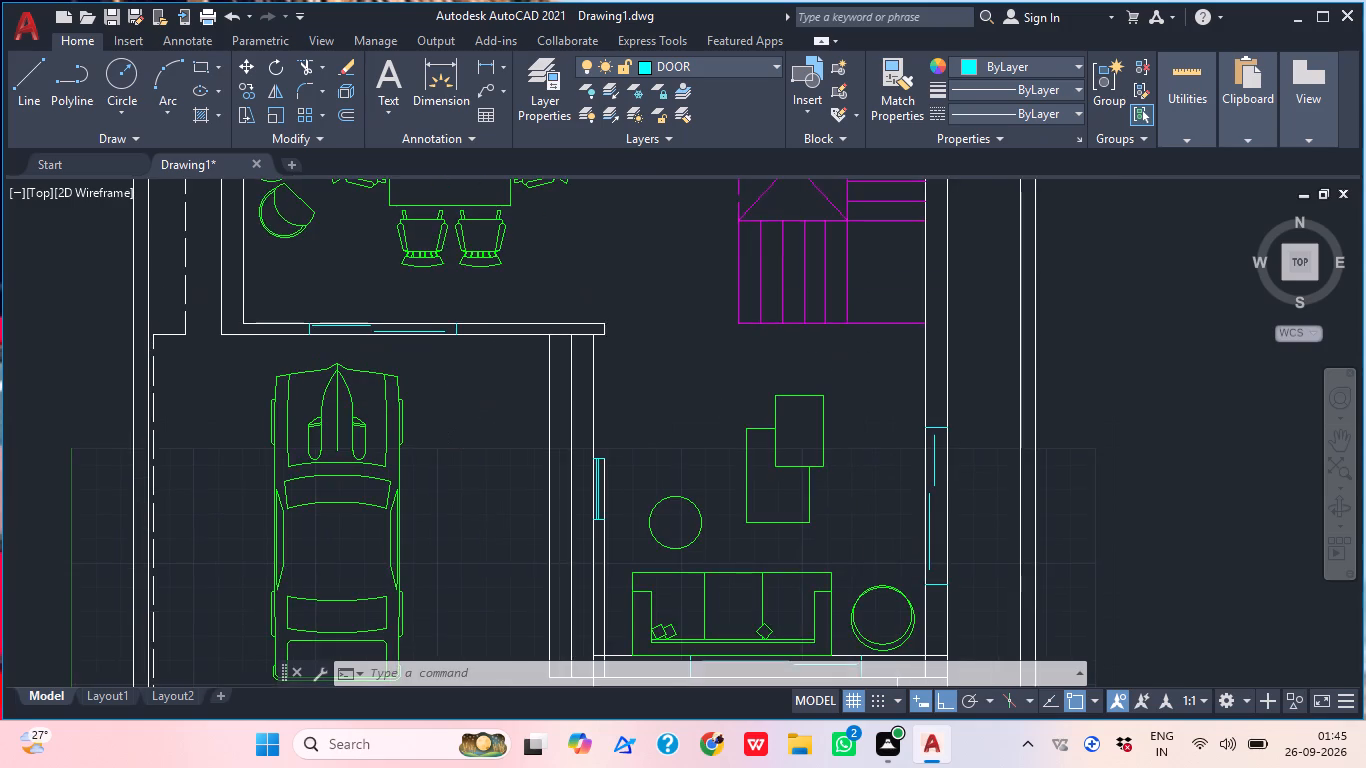
pyautogui.scroll(-1, 453, 434)
pyautogui.moveTo(453, 450); pyautogui.dragTo(425, 523, button='middle')
pyautogui.moveTo(505, 416); pyautogui.dragTo(418, 511, button='middle')
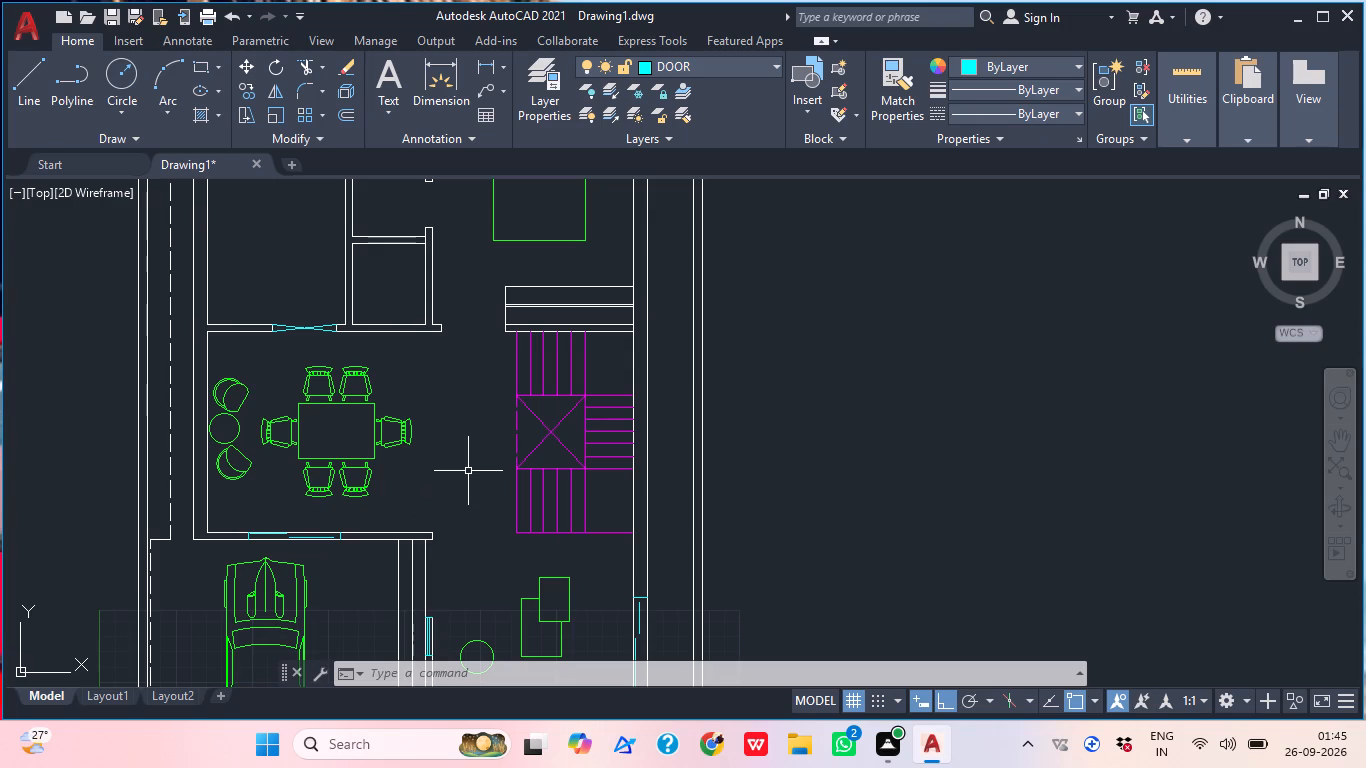
pyautogui.moveTo(474, 415); pyautogui.dragTo(447, 445, button='middle')
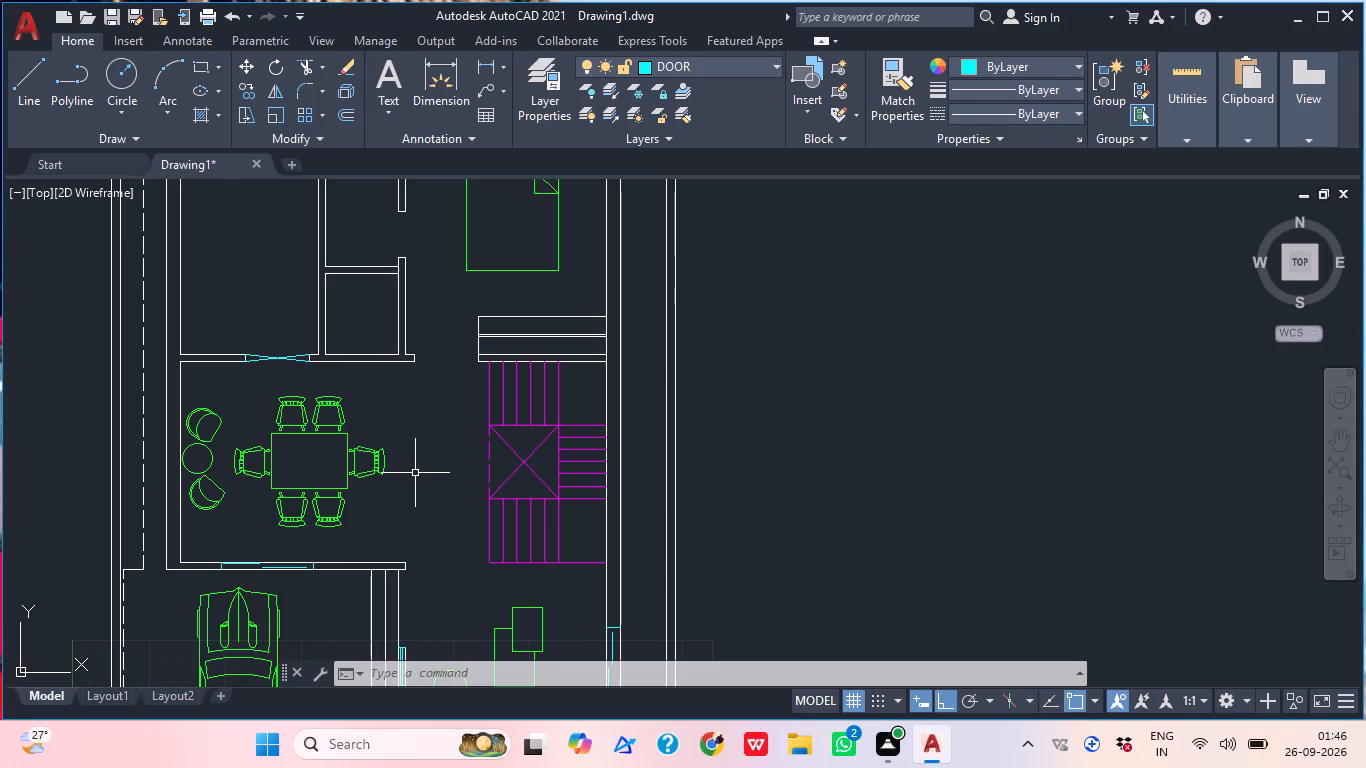
pyautogui.moveTo(434, 383); pyautogui.dragTo(384, 471, button='middle')
pyautogui.moveTo(385, 402); pyautogui.dragTo(357, 466, button='middle')
pyautogui.scroll(3, 370, 332)
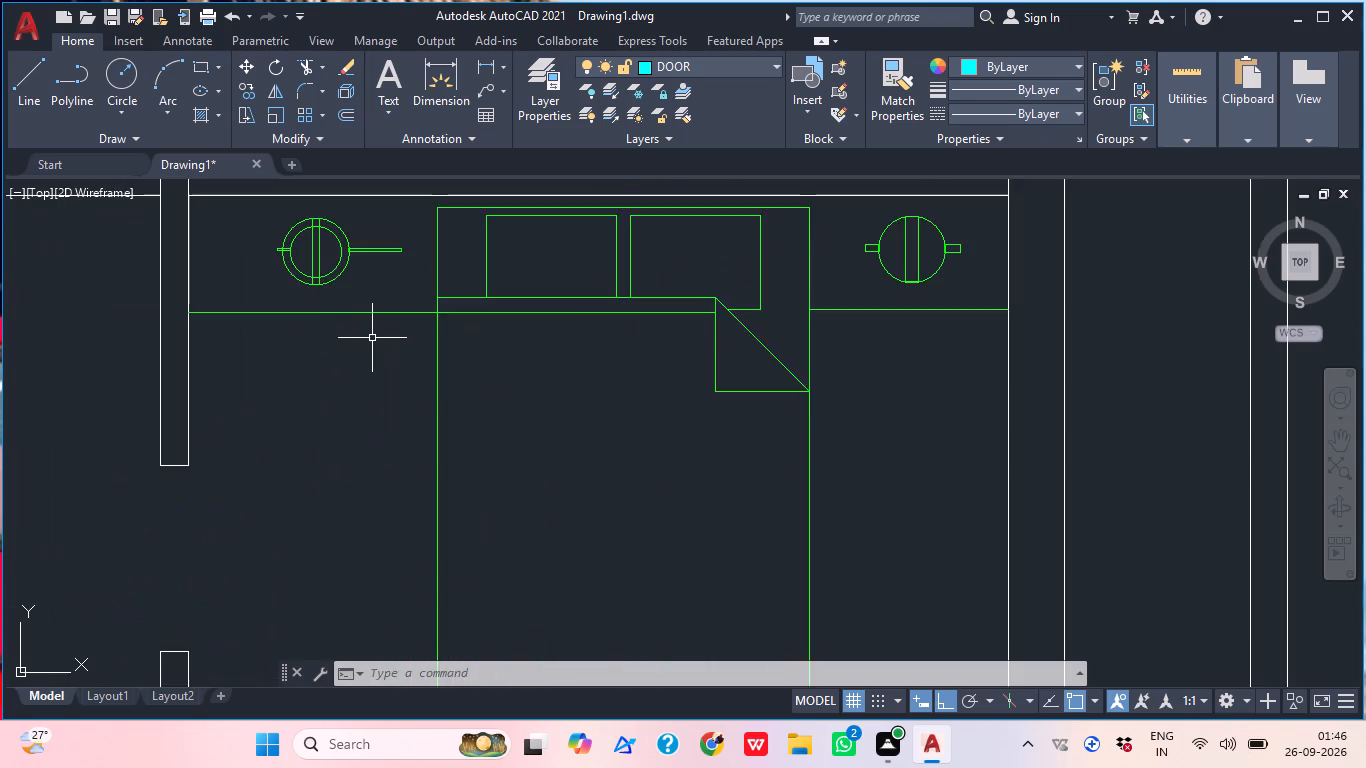
pyautogui.moveTo(372, 338); pyautogui.dragTo(247, 447, button='middle')
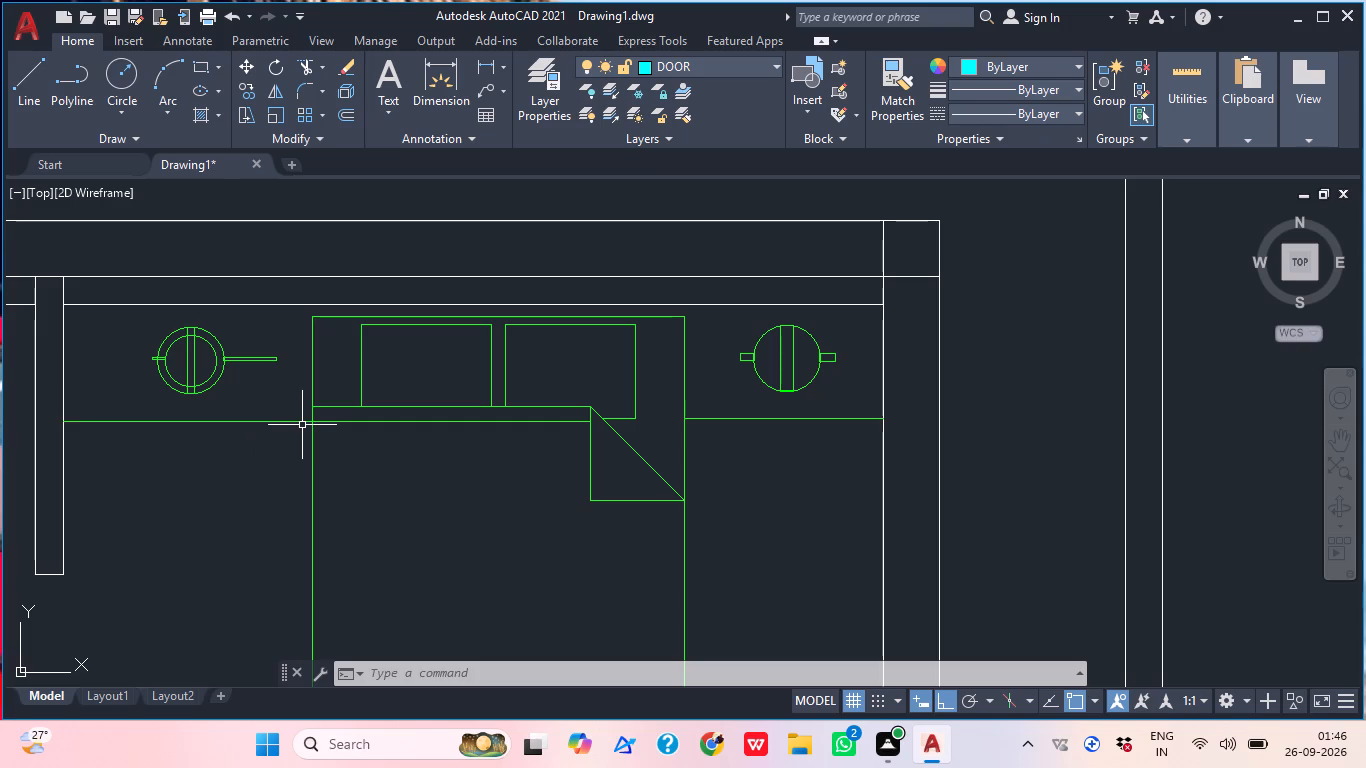
pyautogui.scroll(-2, 407, 458)
pyautogui.moveTo(397, 583); pyautogui.dragTo(423, 437, button='middle')
pyautogui.moveTo(422, 513); pyautogui.dragTo(422, 480, button='middle')
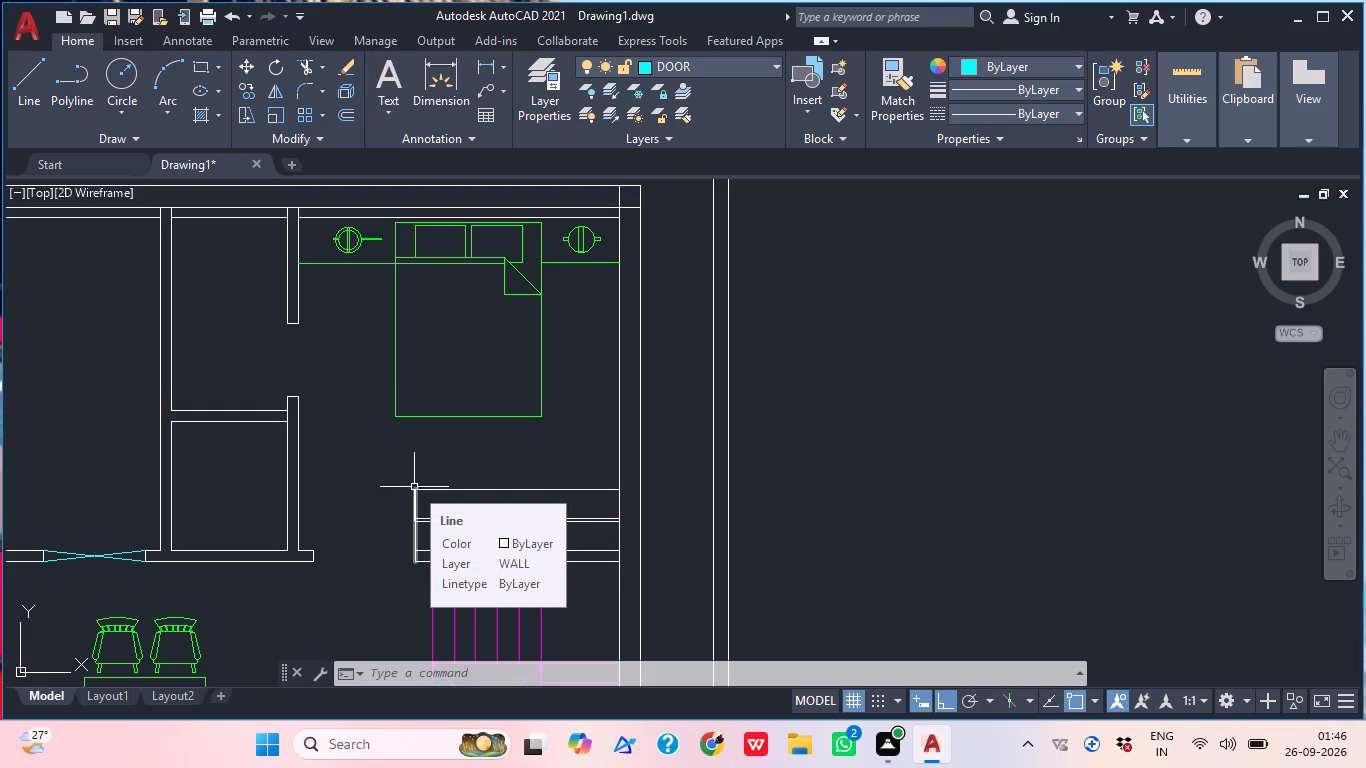
# Examine the bedroom, dining, staircase, car porch and living room walls for openings that still need door or window linework.
pyautogui.middleClick(391, 434)
pyautogui.scroll(-1, 391, 434)
pyautogui.moveTo(386, 486); pyautogui.dragTo(456, 405, button='middle')
pyautogui.moveTo(436, 509); pyautogui.dragTo(430, 479, button='middle')
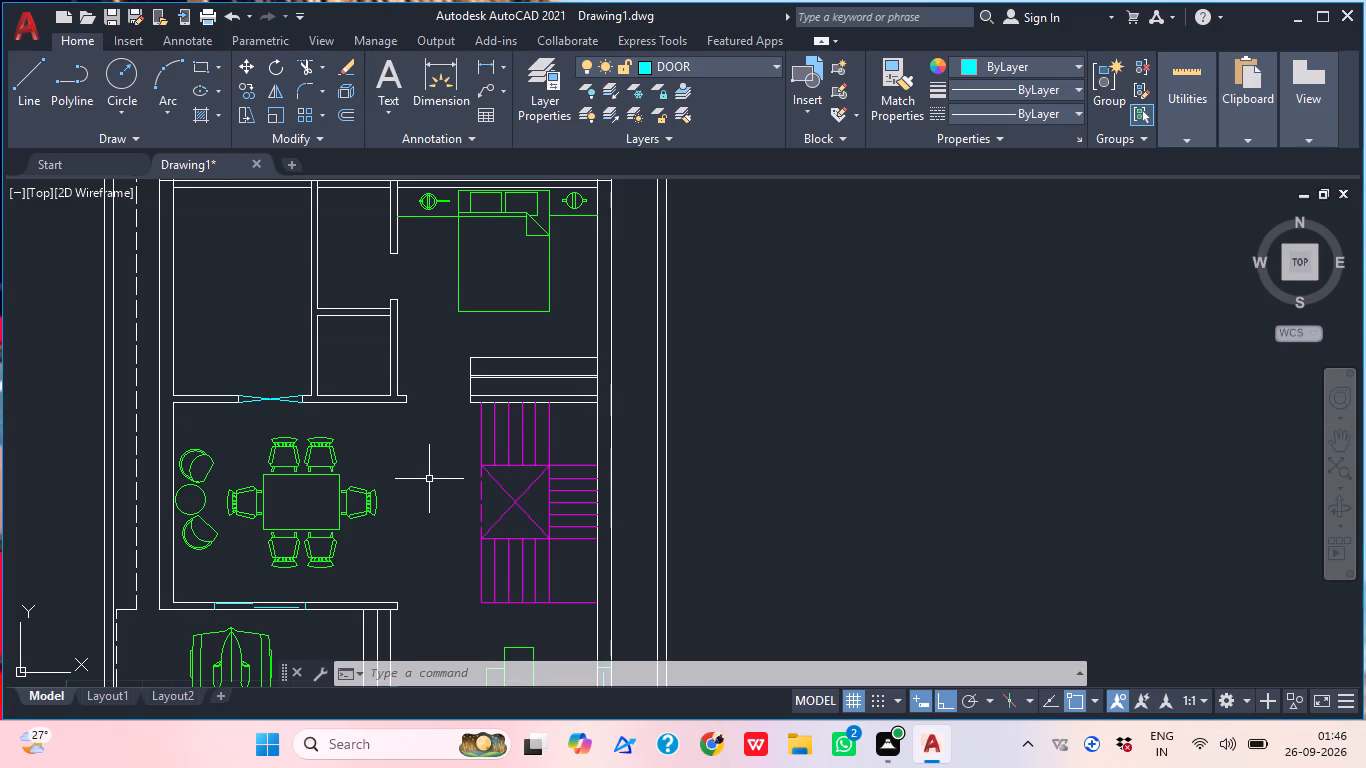
pyautogui.moveTo(400, 517); pyautogui.dragTo(400, 450, button='middle')
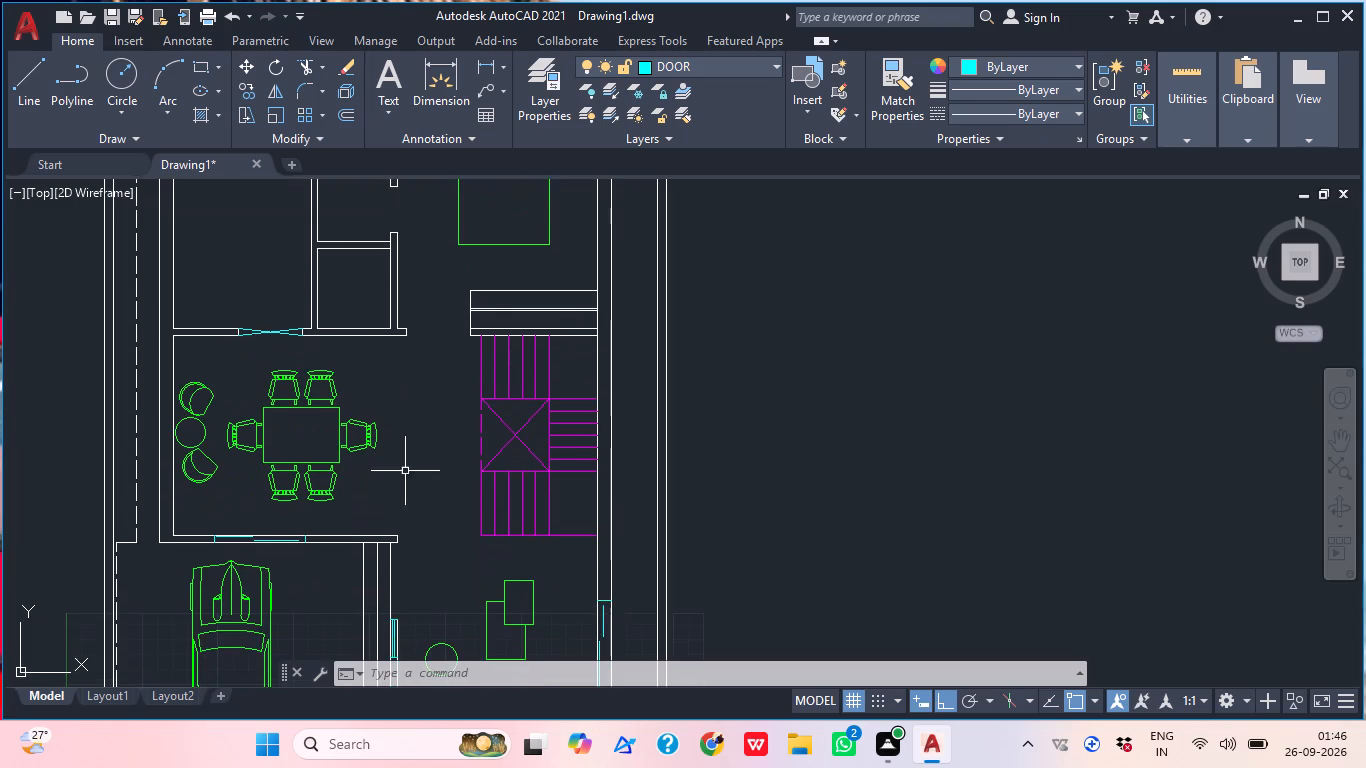
pyautogui.moveTo(408, 501); pyautogui.dragTo(385, 473, button='middle')
pyautogui.moveTo(397, 512); pyautogui.dragTo(385, 463, button='middle')
pyautogui.moveTo(380, 540); pyautogui.dragTo(379, 474, button='middle')
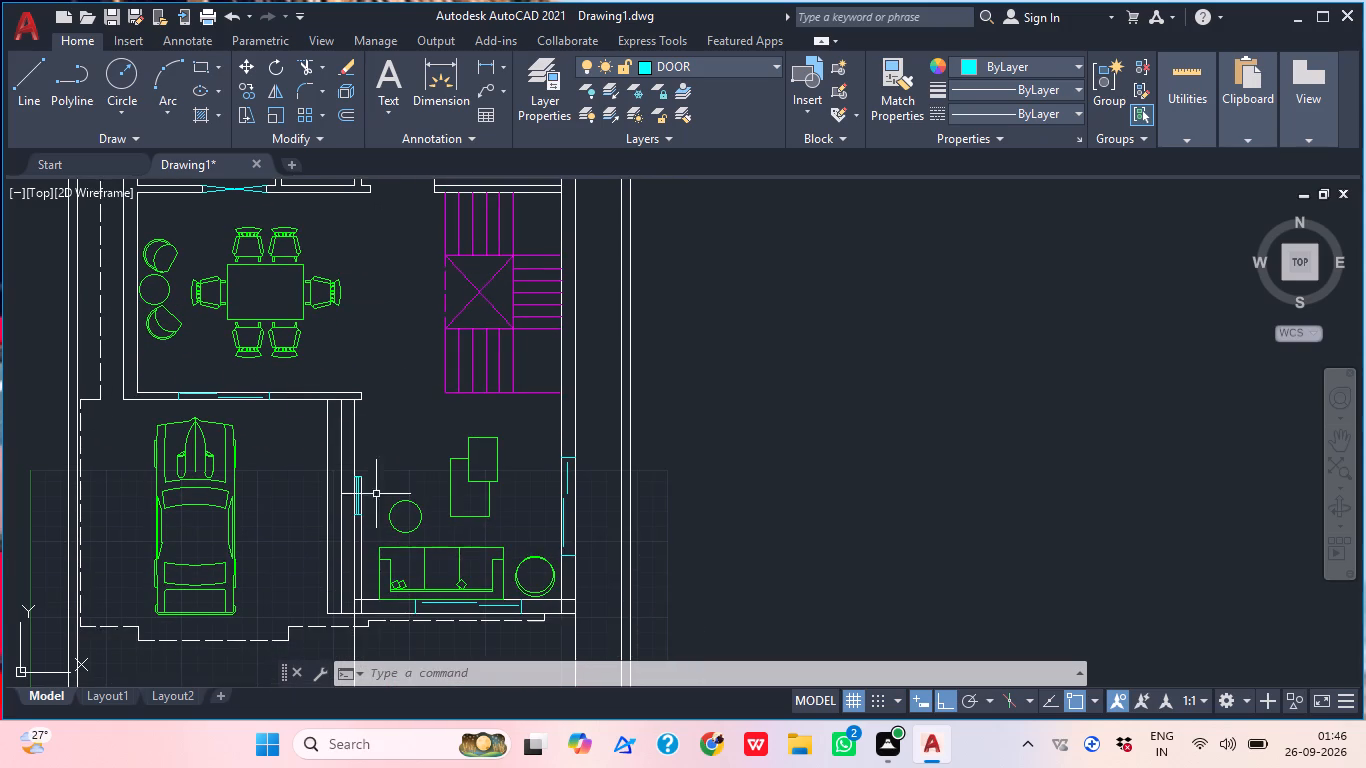
pyautogui.moveTo(384, 568); pyautogui.dragTo(381, 521, button='middle')
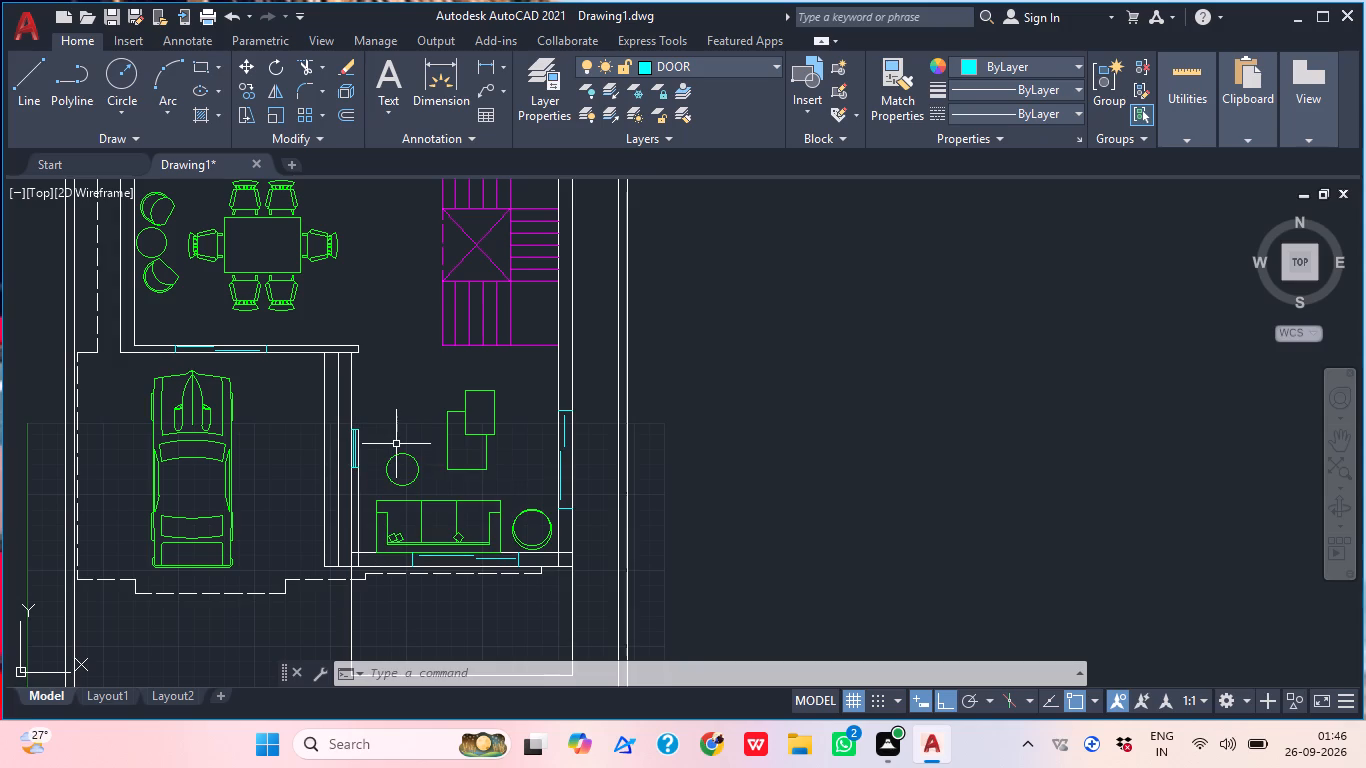
pyautogui.middleClick(389, 563)
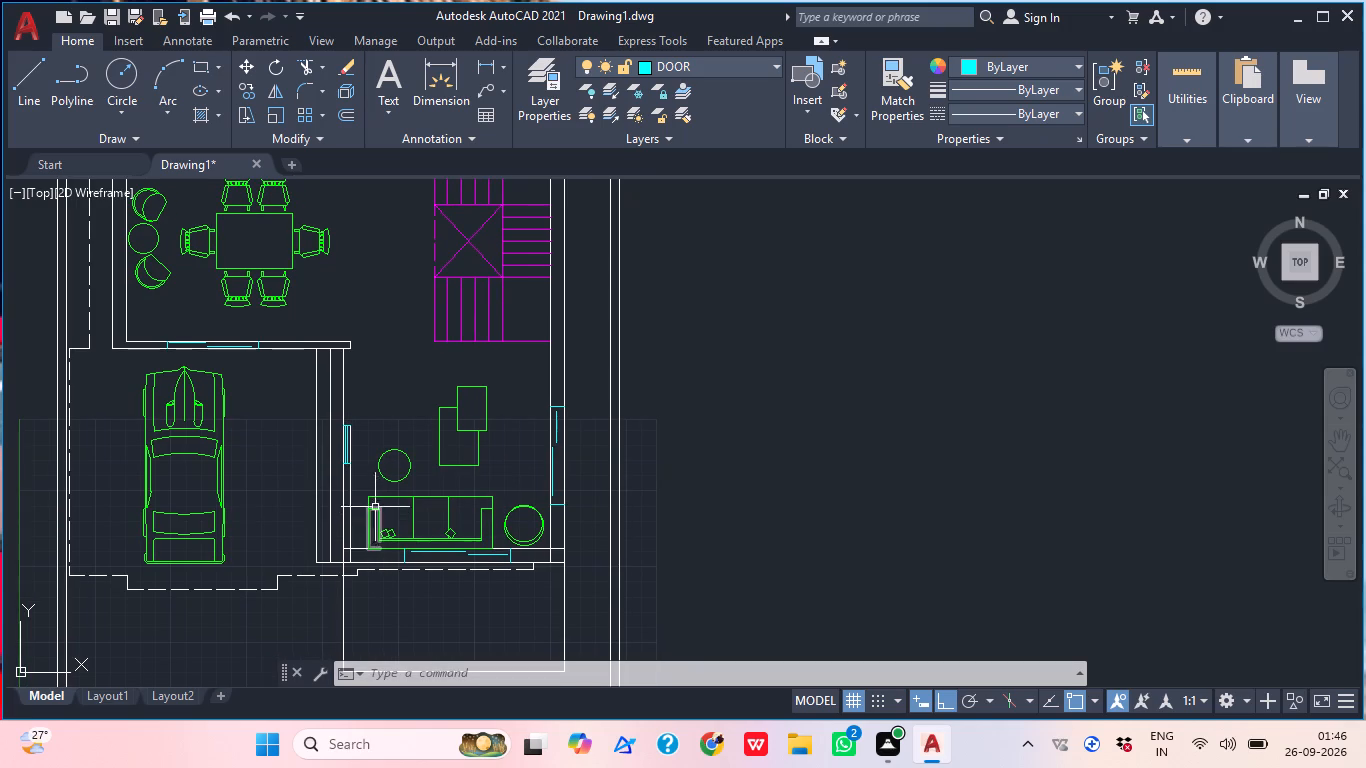
pyautogui.moveTo(396, 482); pyautogui.dragTo(371, 533, button='middle')
pyautogui.scroll(-1, 393, 492)
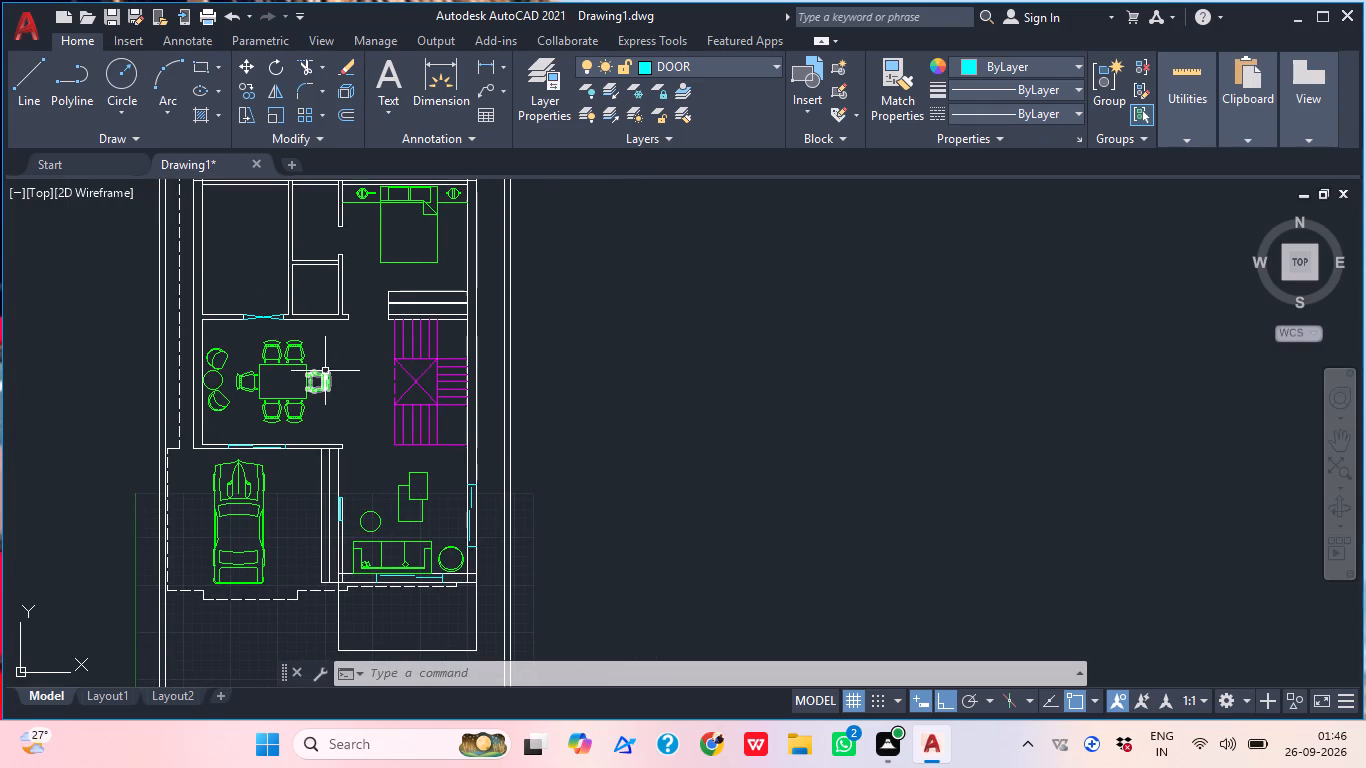
pyautogui.moveTo(377, 405); pyautogui.dragTo(351, 465, button='middle')
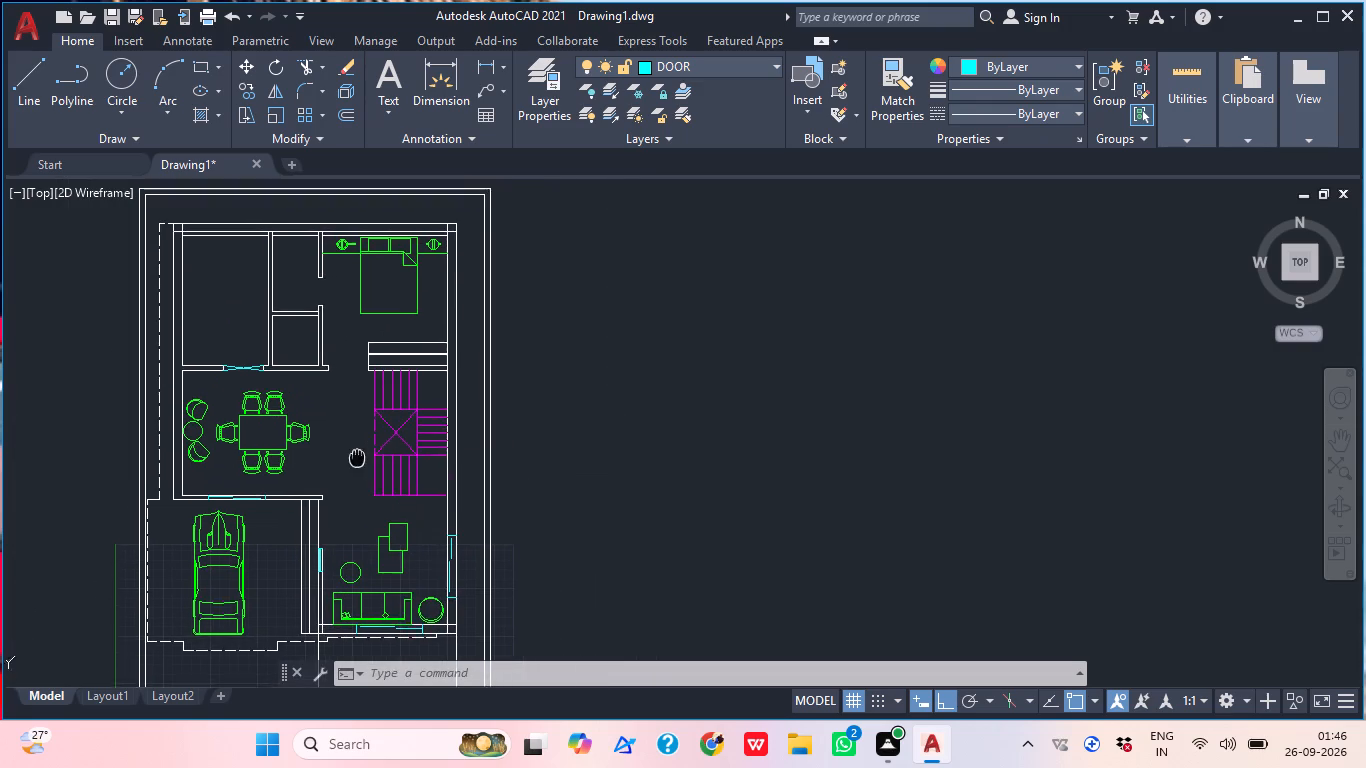
pyautogui.moveTo(351, 465); pyautogui.dragTo(346, 476, button='middle')
# Draw a short line across the small room's dining-side wall, 6" from its inner corner nearer the existing crossed opening.
pyautogui.scroll(2, 303, 398)
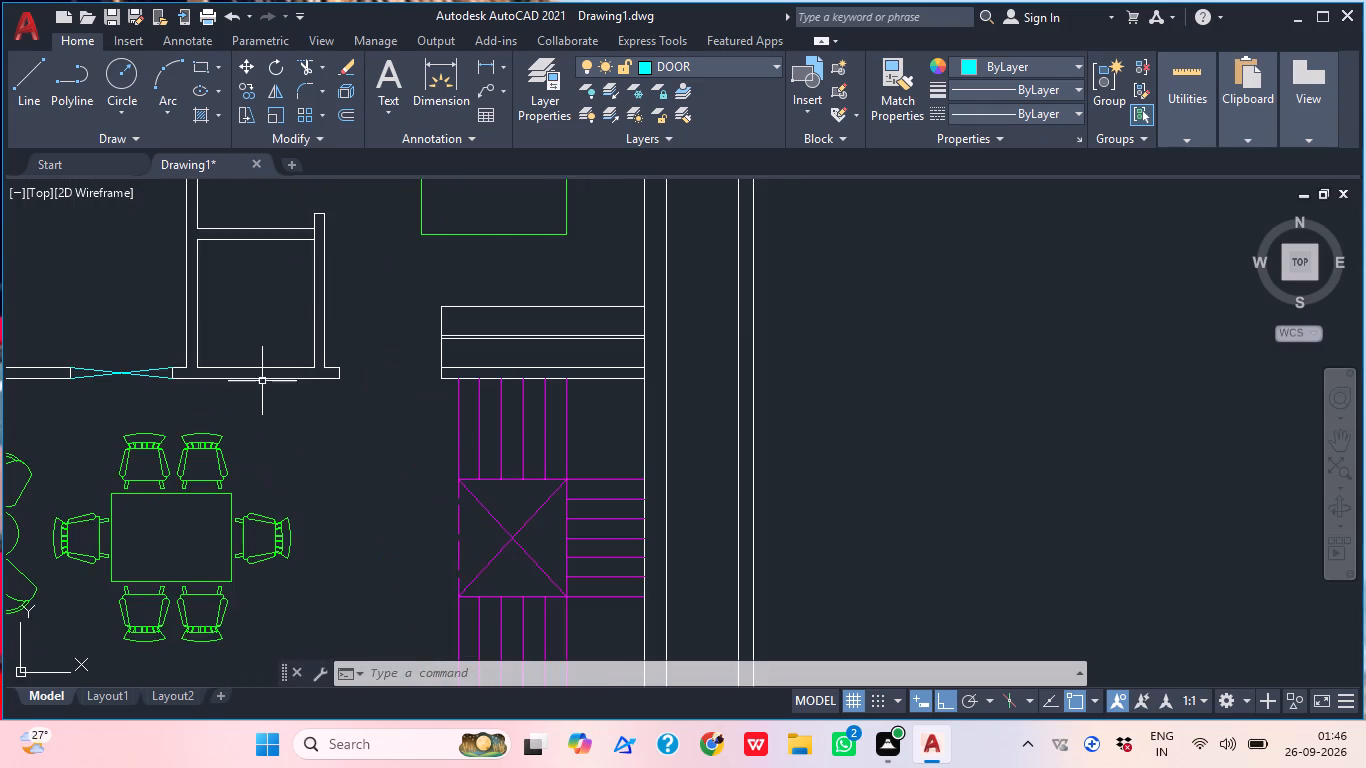
pyautogui.moveTo(237, 391); pyautogui.dragTo(290, 420, button='middle')
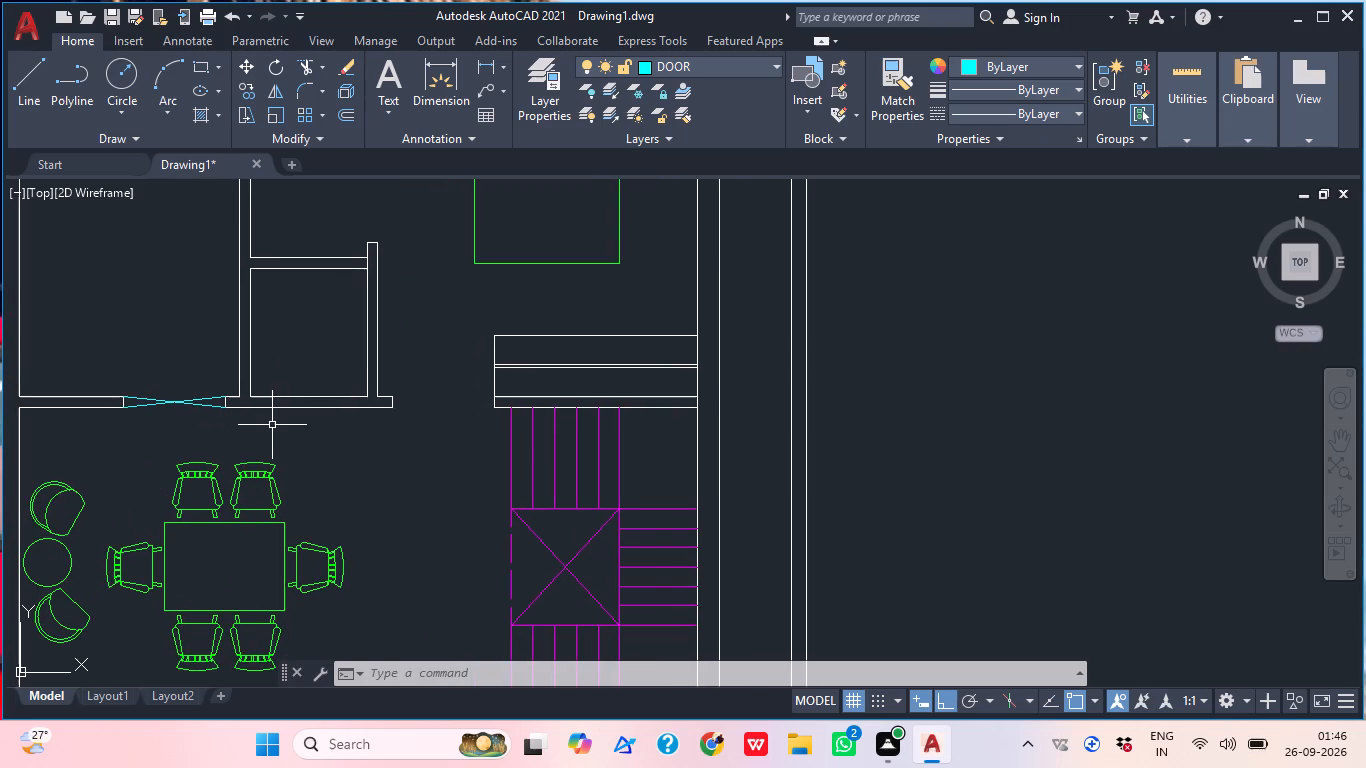
pyautogui.scroll(2, 268, 425)
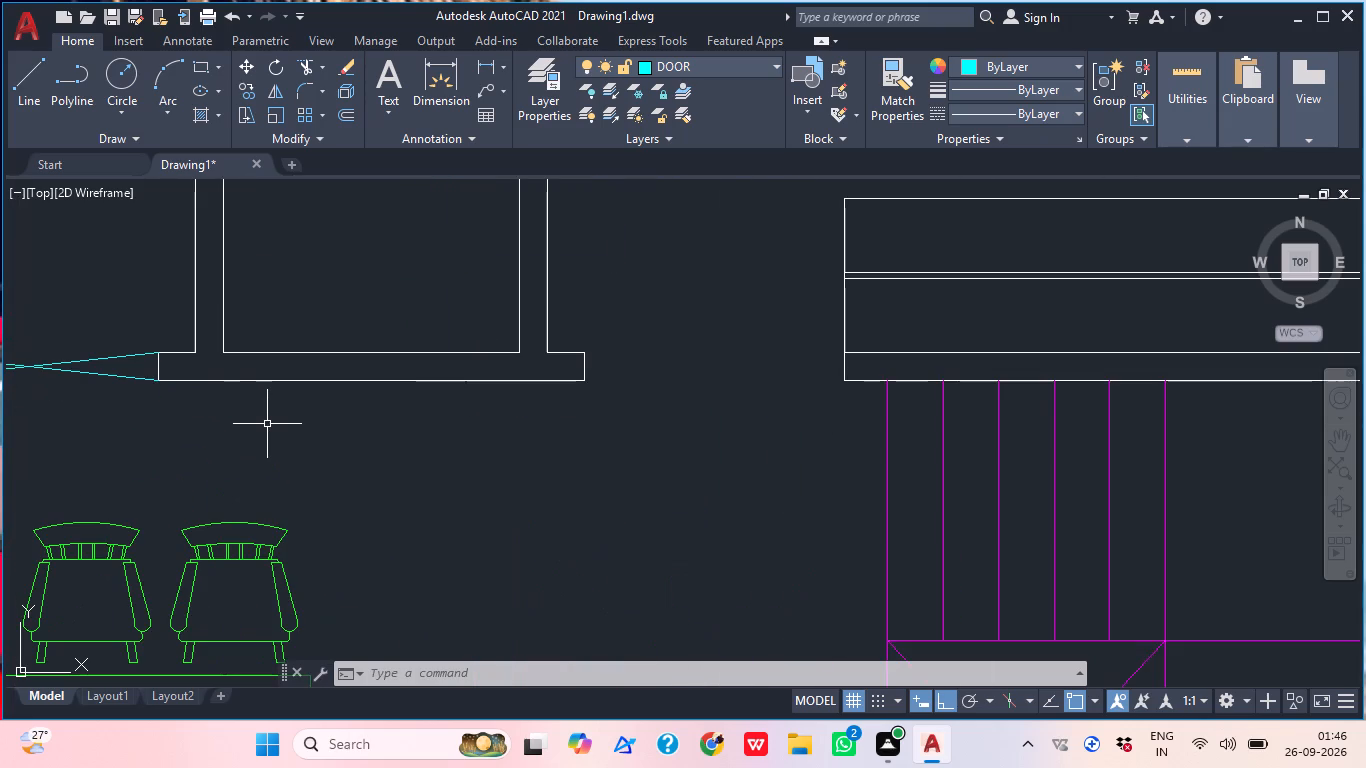
pyautogui.press('l')
pyautogui.press('Return')
pyautogui.press('t')
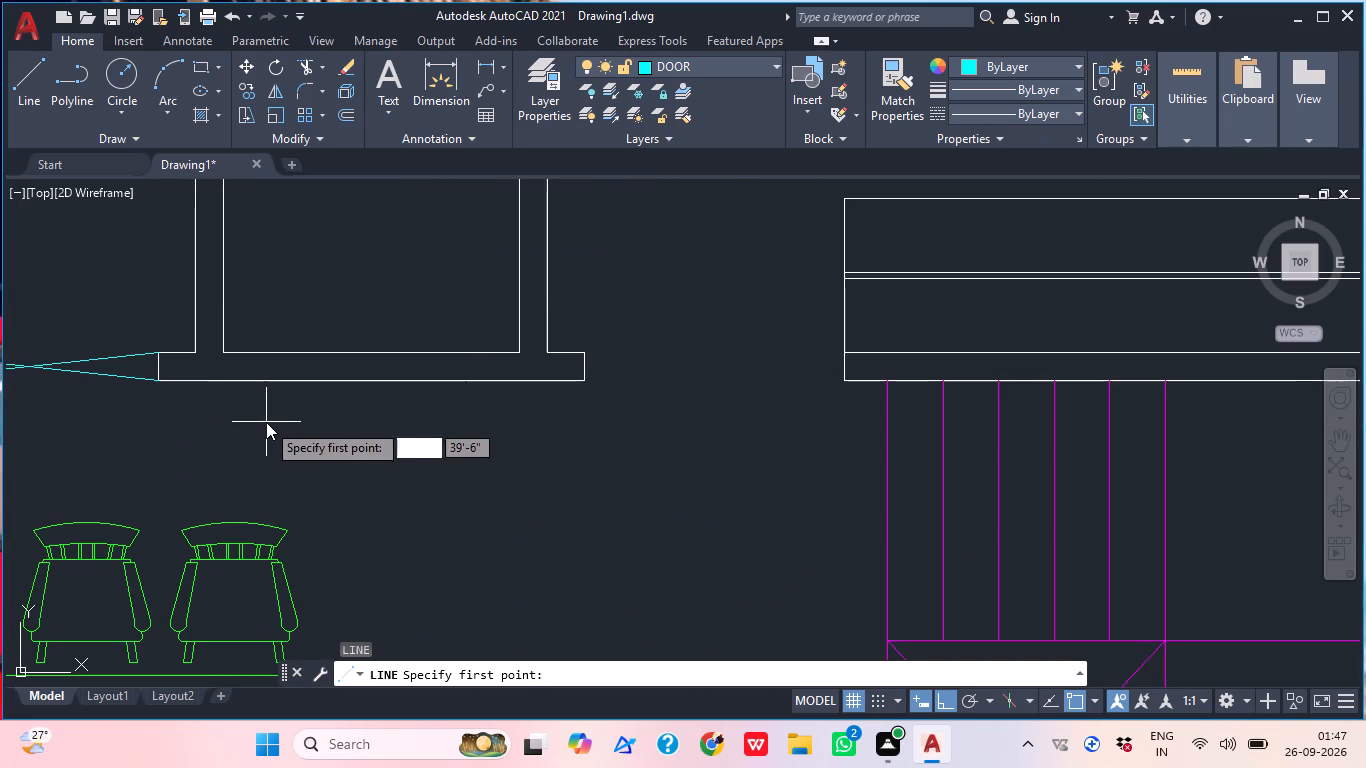
pyautogui.press('k')
pyautogui.press('Return')
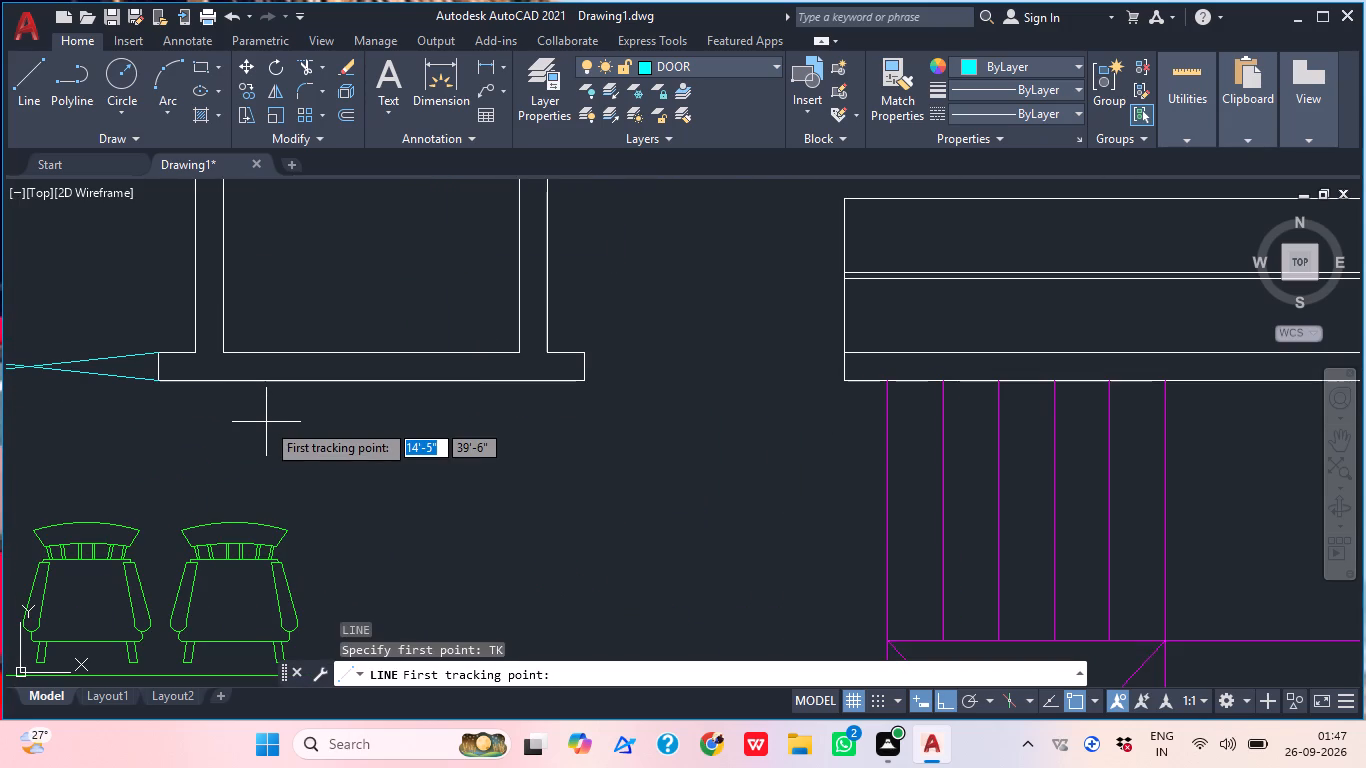
pyautogui.click(225, 352)
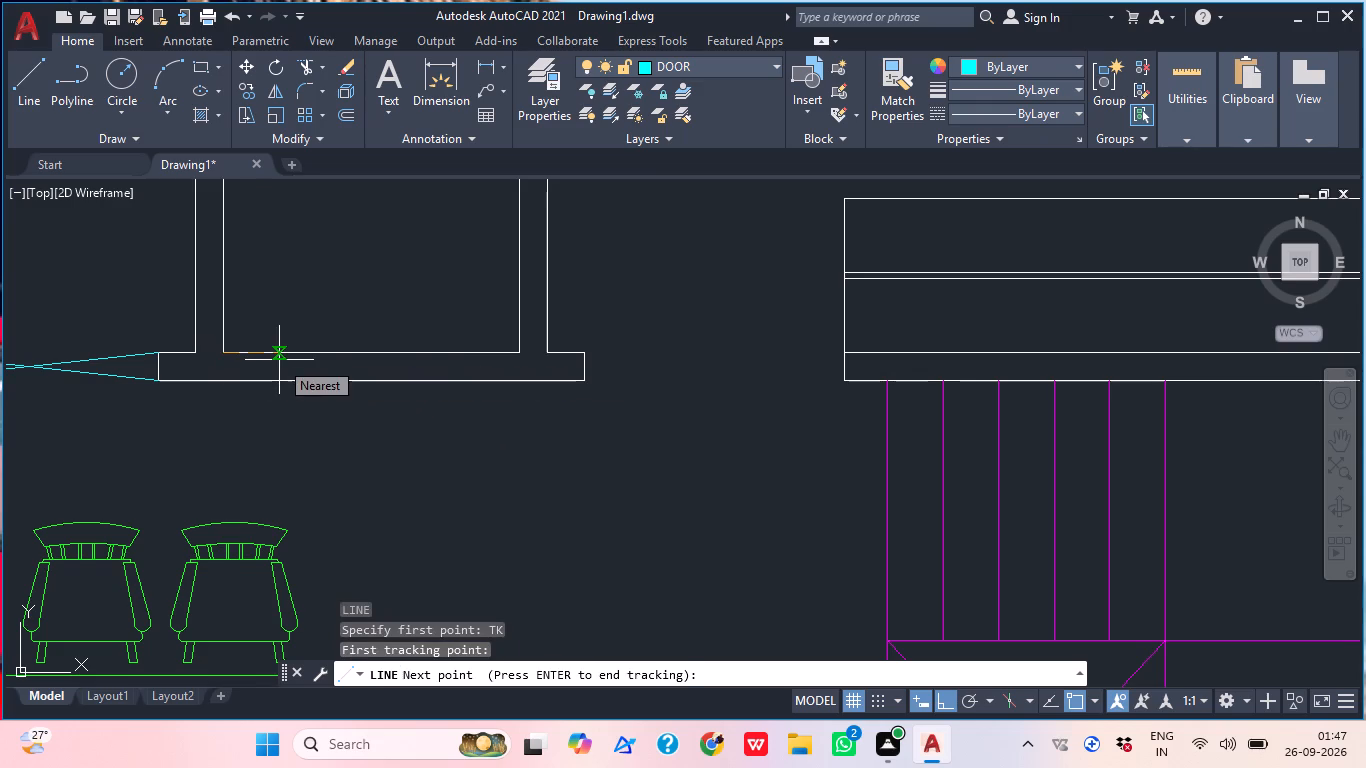
pyautogui.press('6')
pyautogui.hotkey('shift', '"')
pyautogui.press('Return')
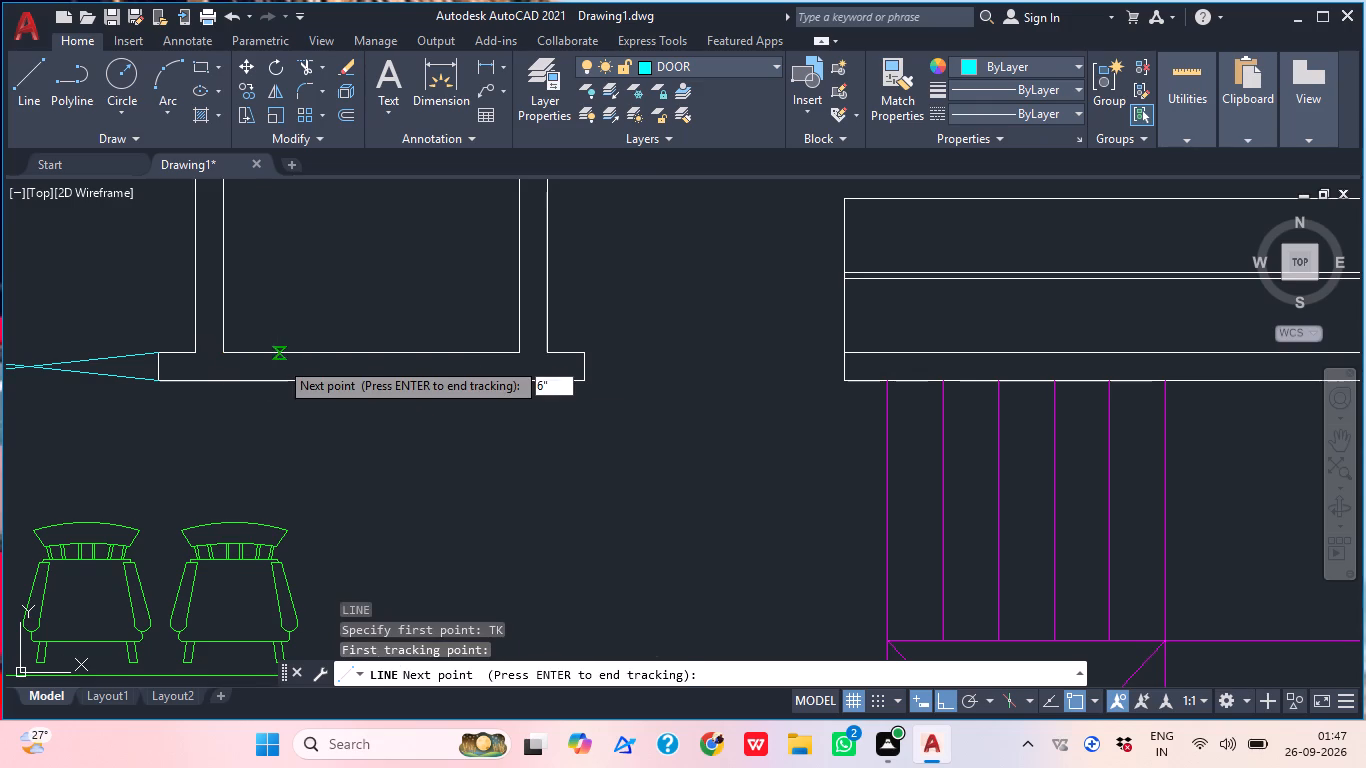
pyautogui.press('Return')
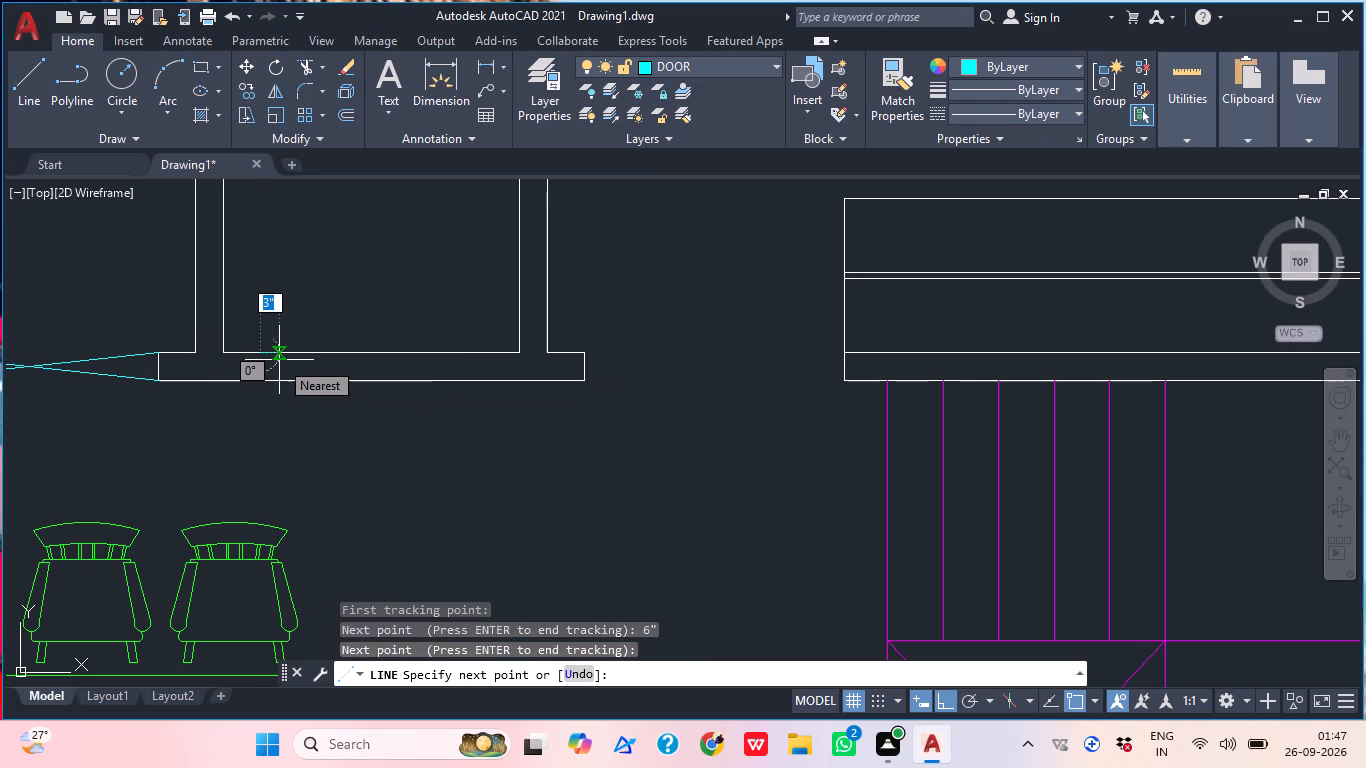
pyautogui.scroll(3, 279, 360)
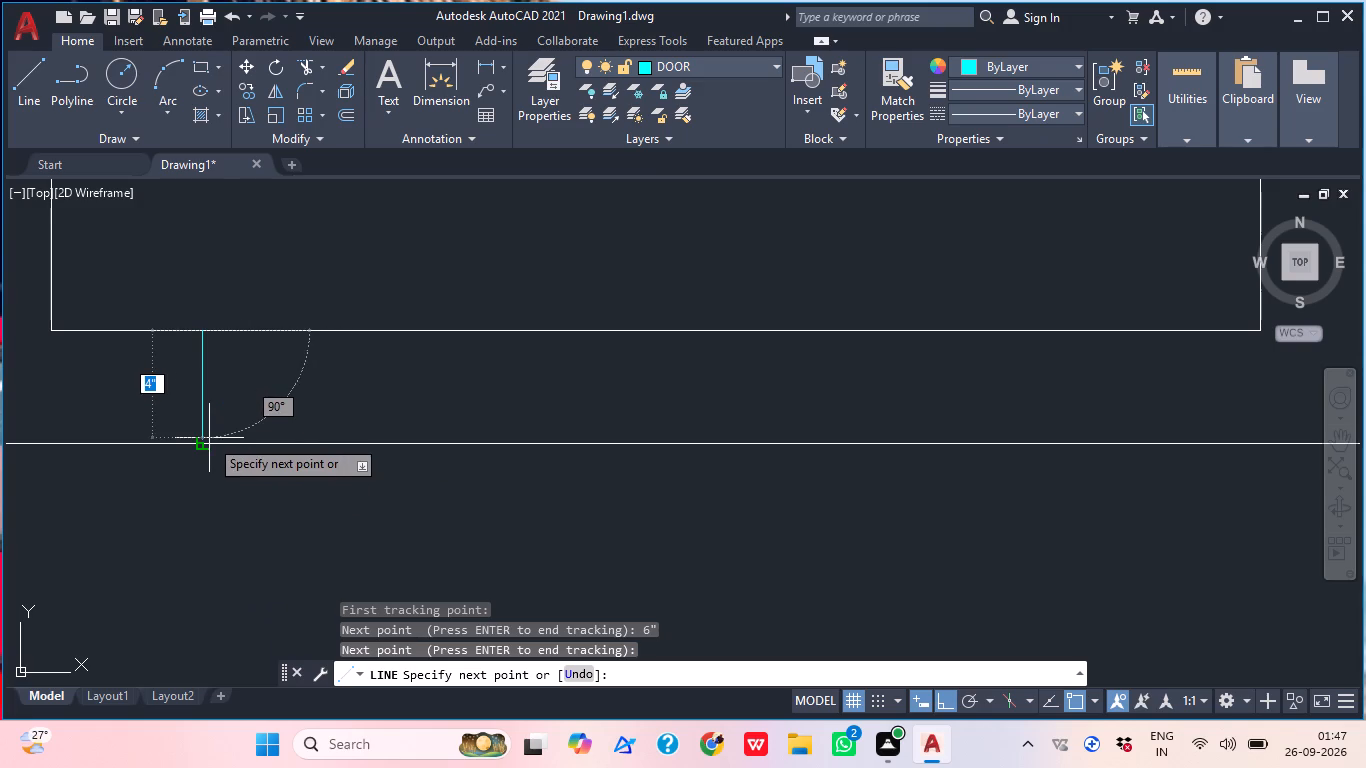
pyautogui.click(207, 443)
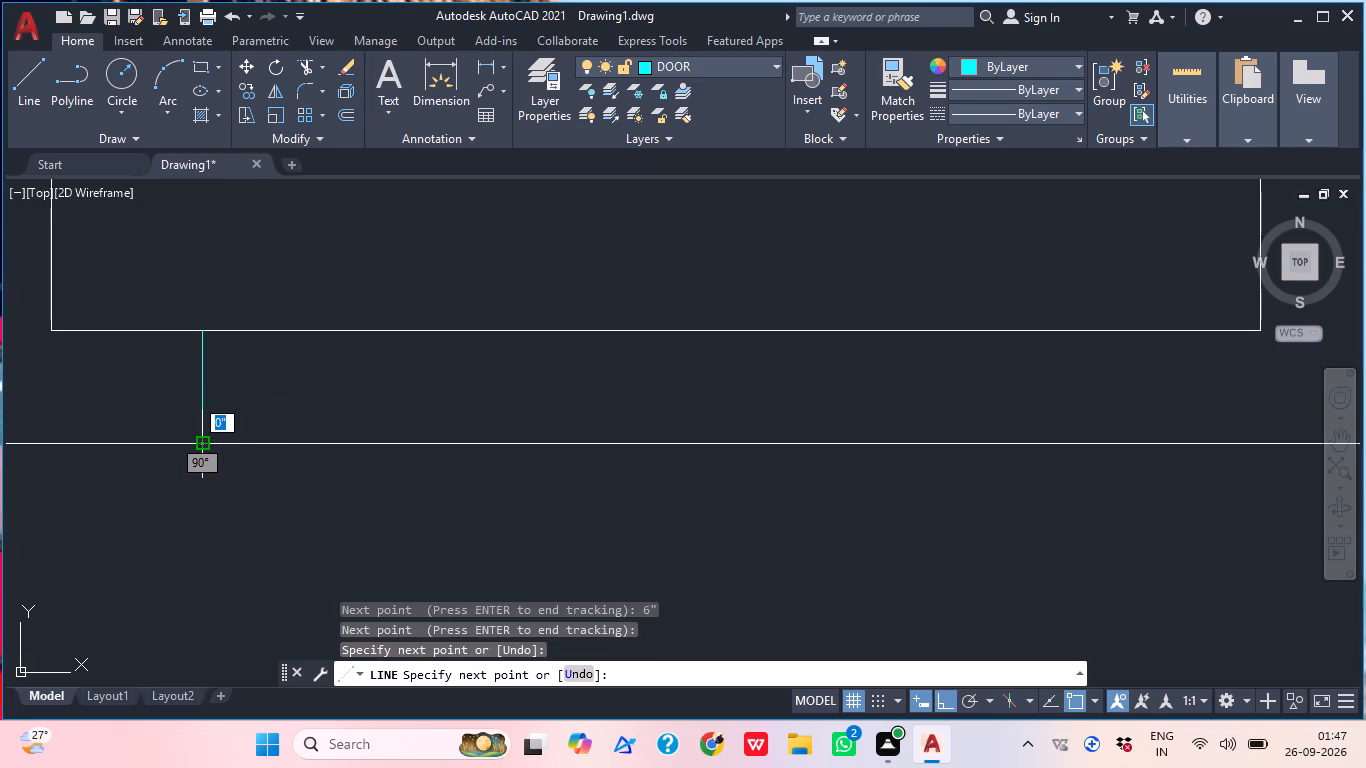
pyautogui.press('Escape')
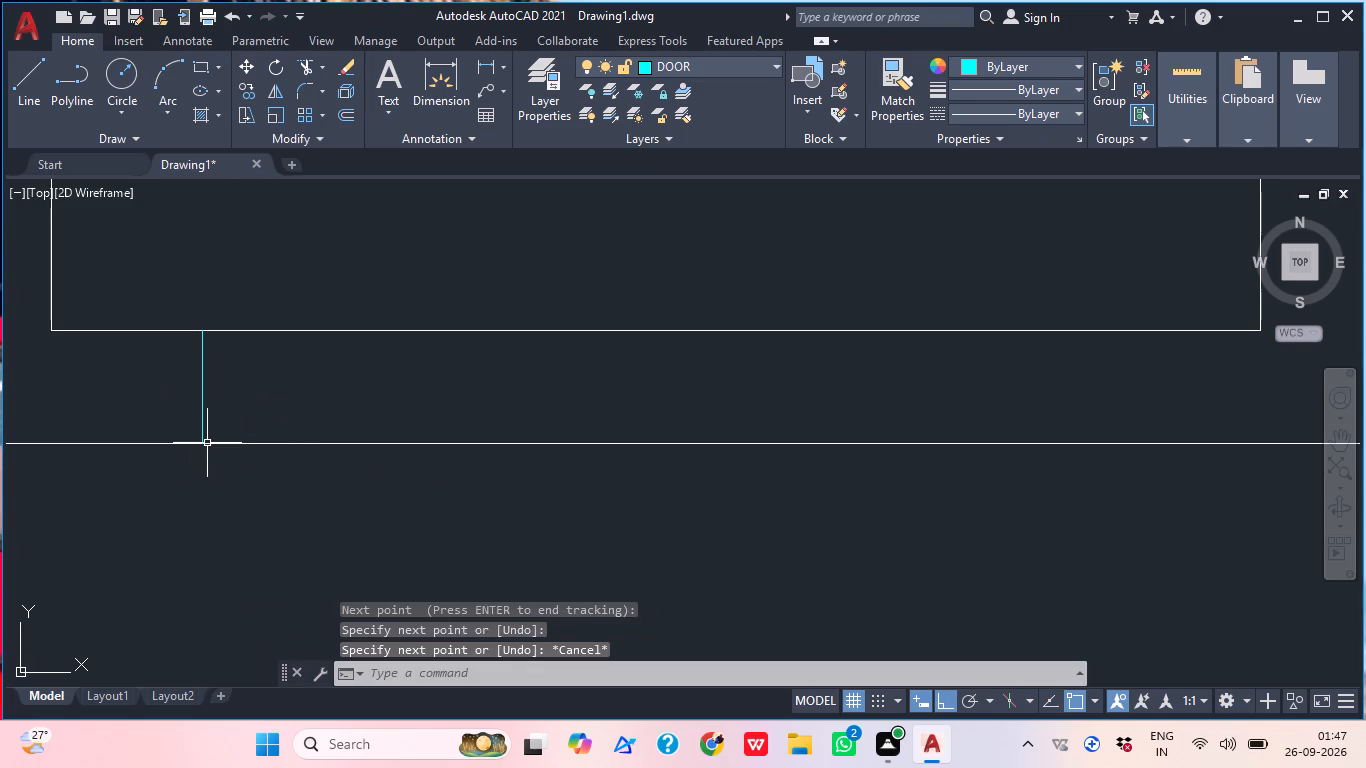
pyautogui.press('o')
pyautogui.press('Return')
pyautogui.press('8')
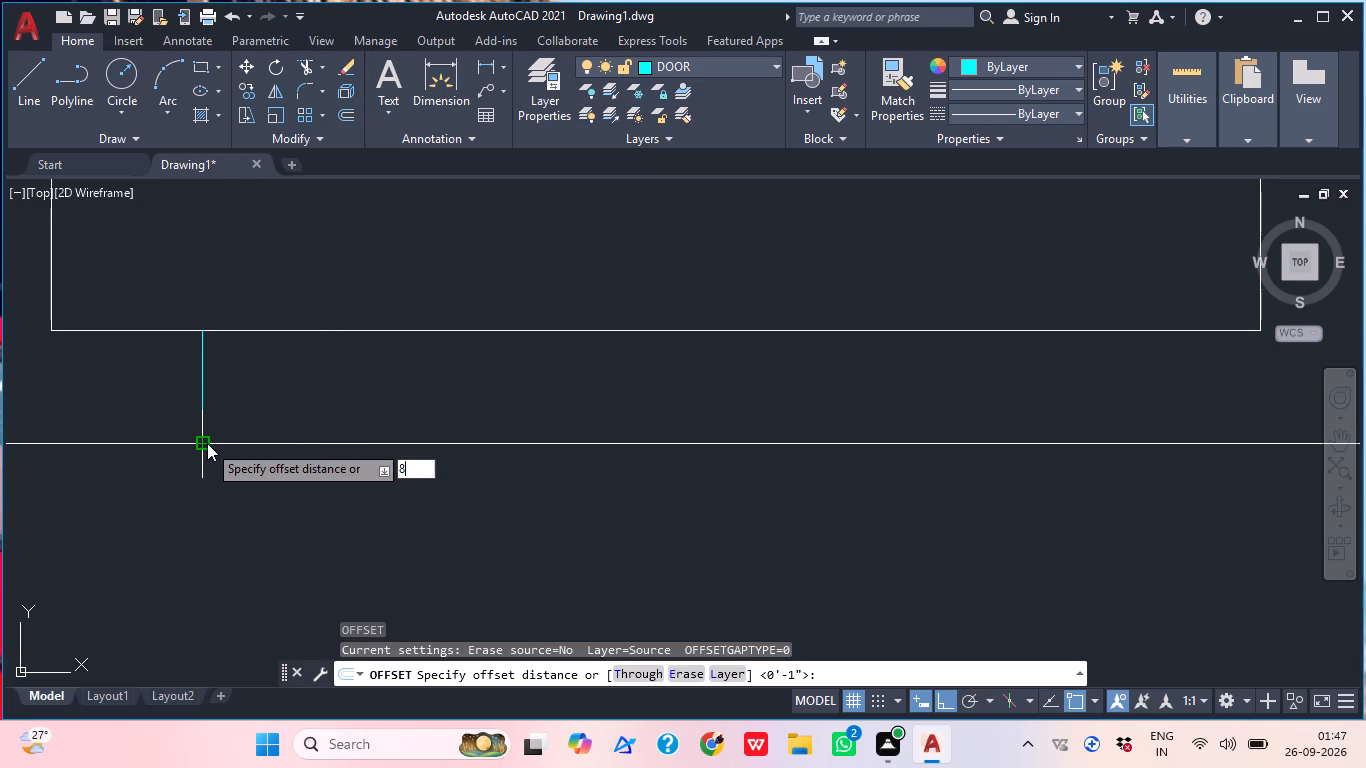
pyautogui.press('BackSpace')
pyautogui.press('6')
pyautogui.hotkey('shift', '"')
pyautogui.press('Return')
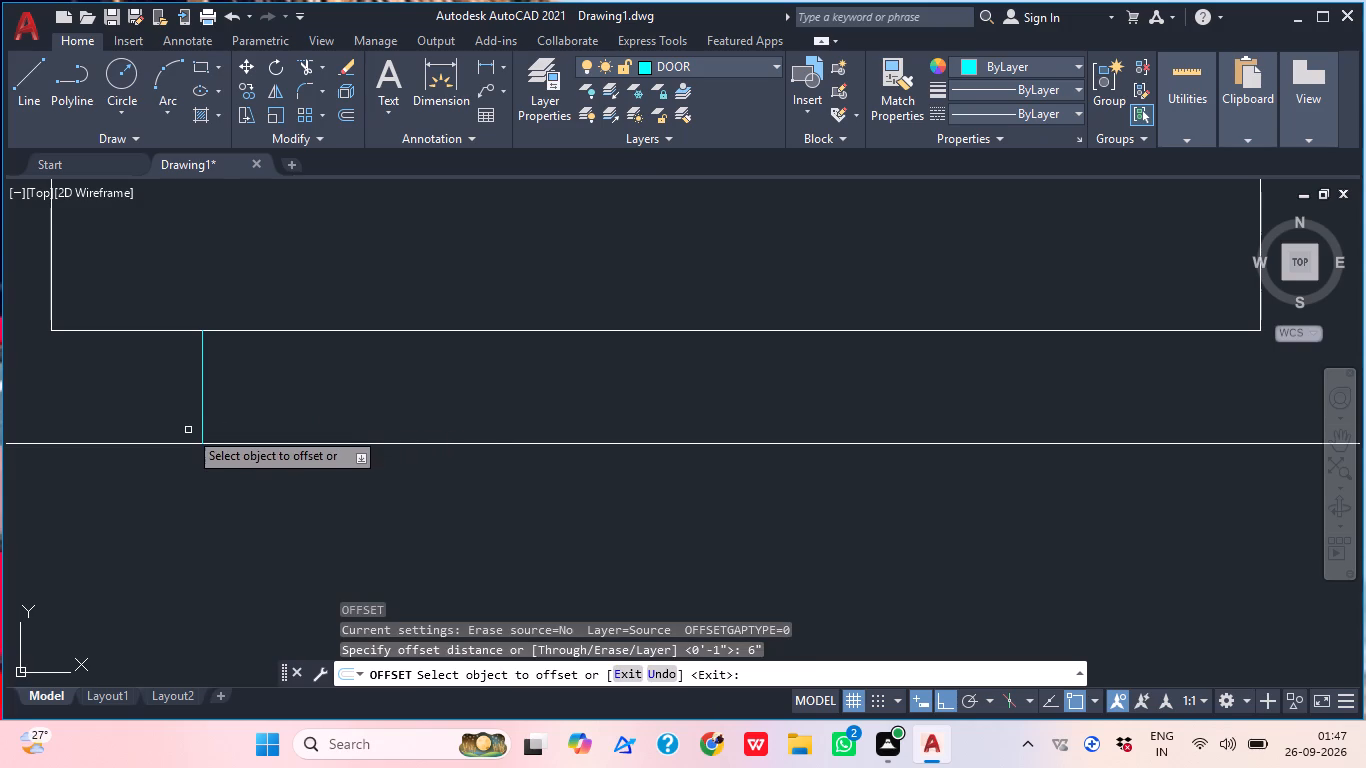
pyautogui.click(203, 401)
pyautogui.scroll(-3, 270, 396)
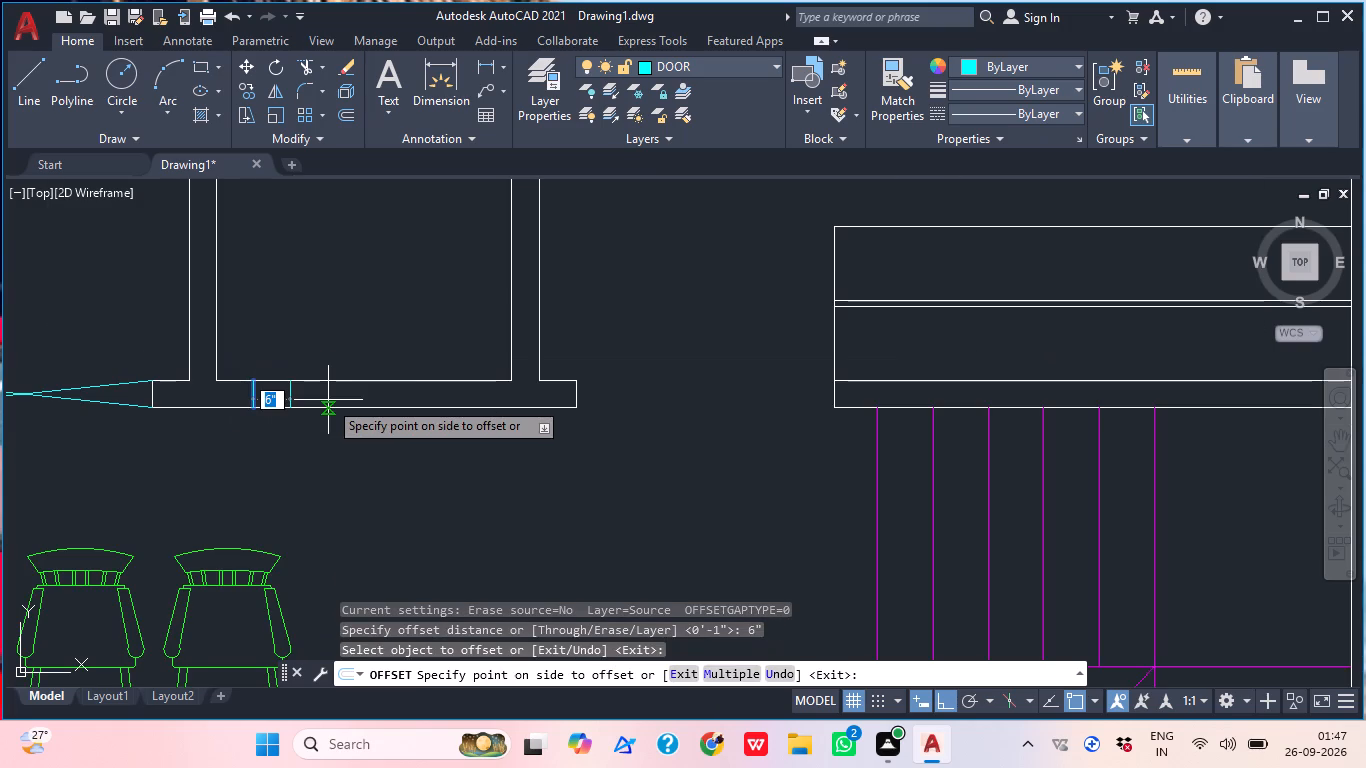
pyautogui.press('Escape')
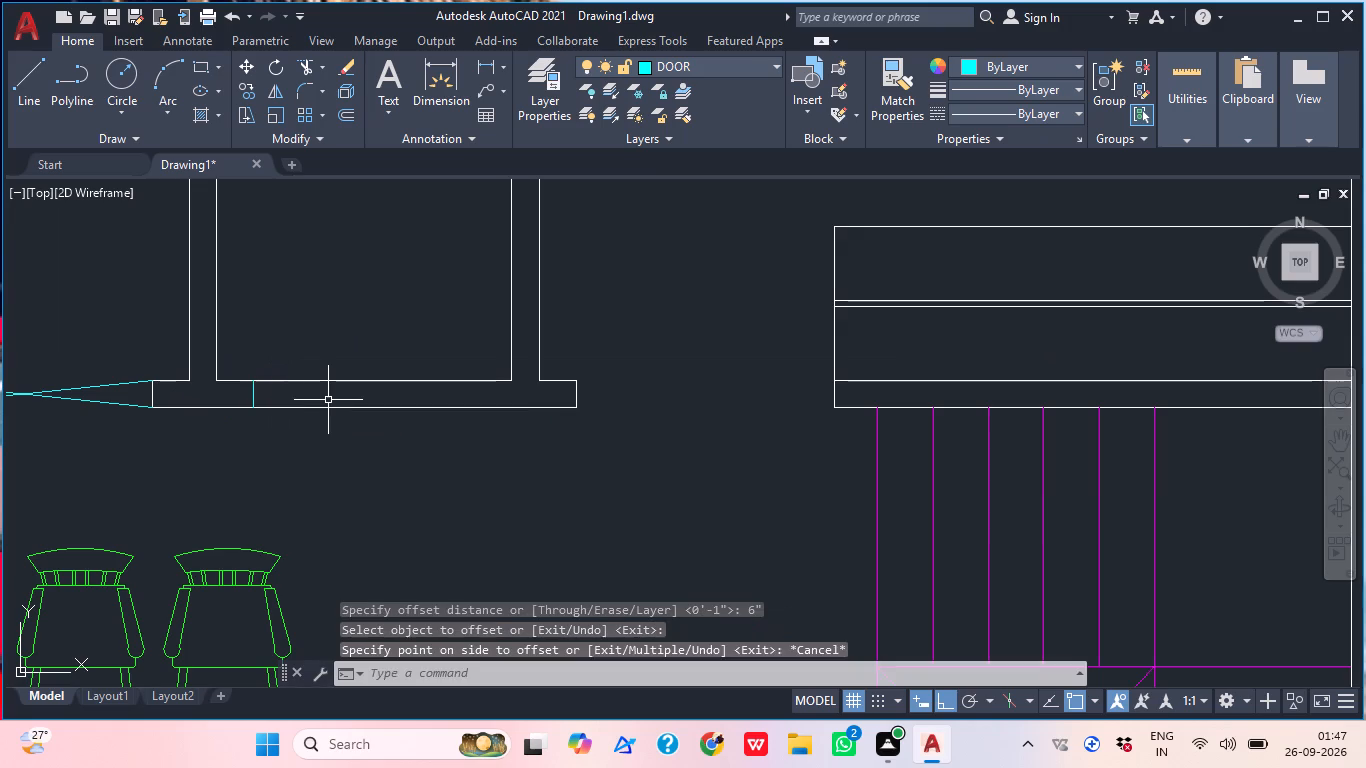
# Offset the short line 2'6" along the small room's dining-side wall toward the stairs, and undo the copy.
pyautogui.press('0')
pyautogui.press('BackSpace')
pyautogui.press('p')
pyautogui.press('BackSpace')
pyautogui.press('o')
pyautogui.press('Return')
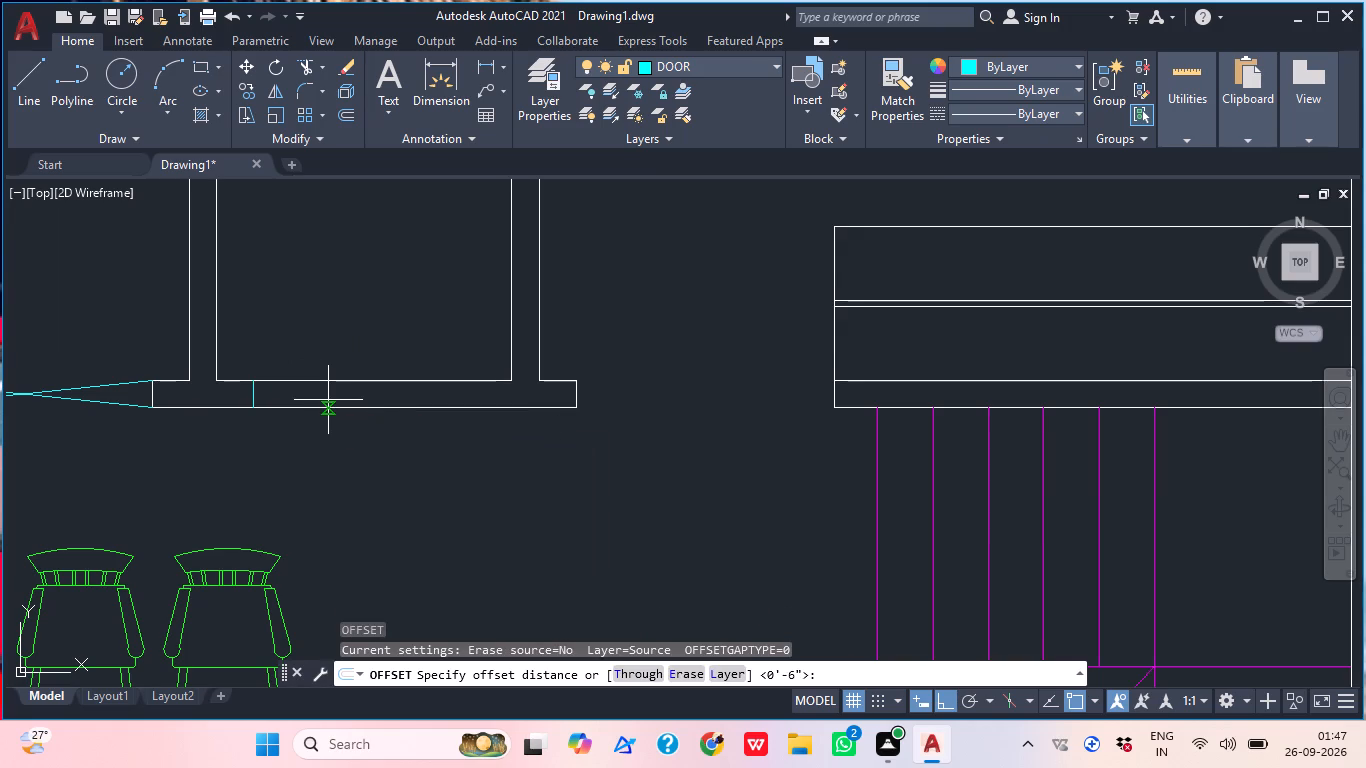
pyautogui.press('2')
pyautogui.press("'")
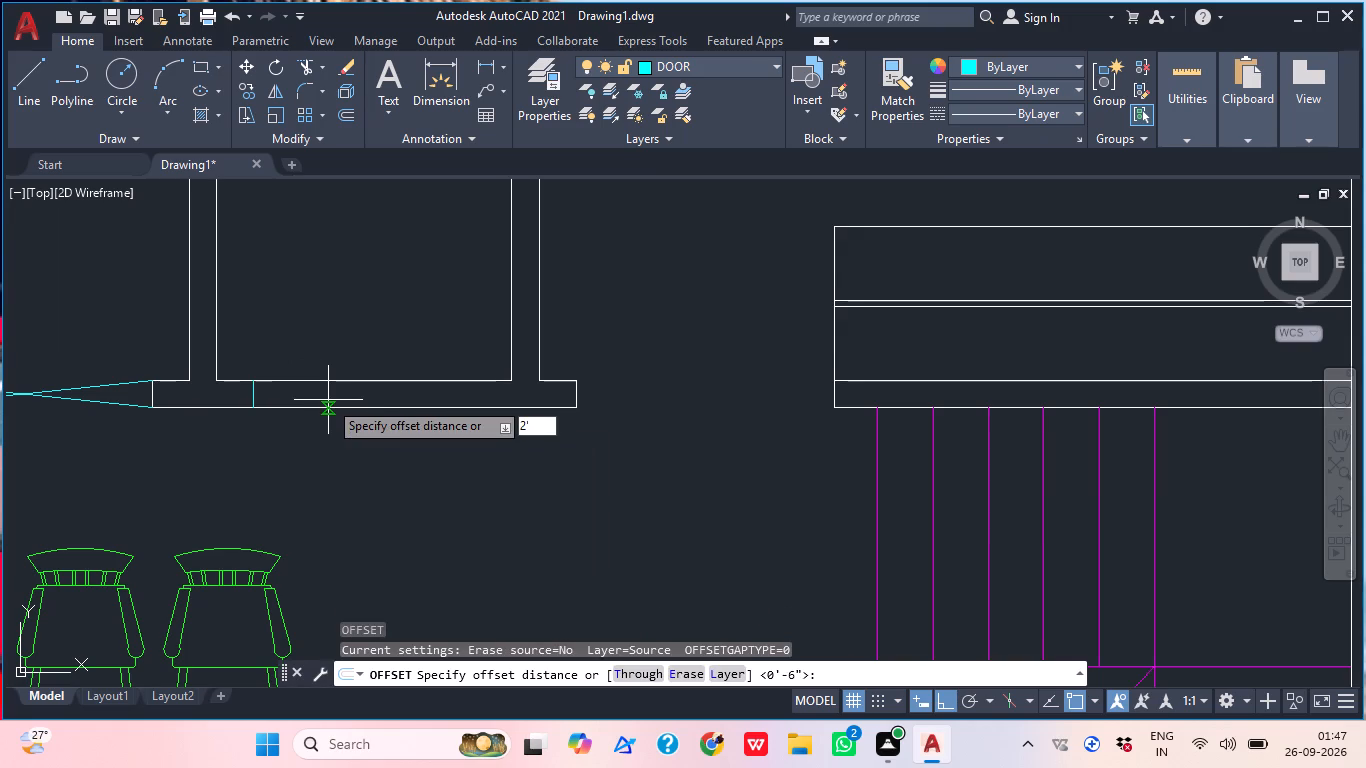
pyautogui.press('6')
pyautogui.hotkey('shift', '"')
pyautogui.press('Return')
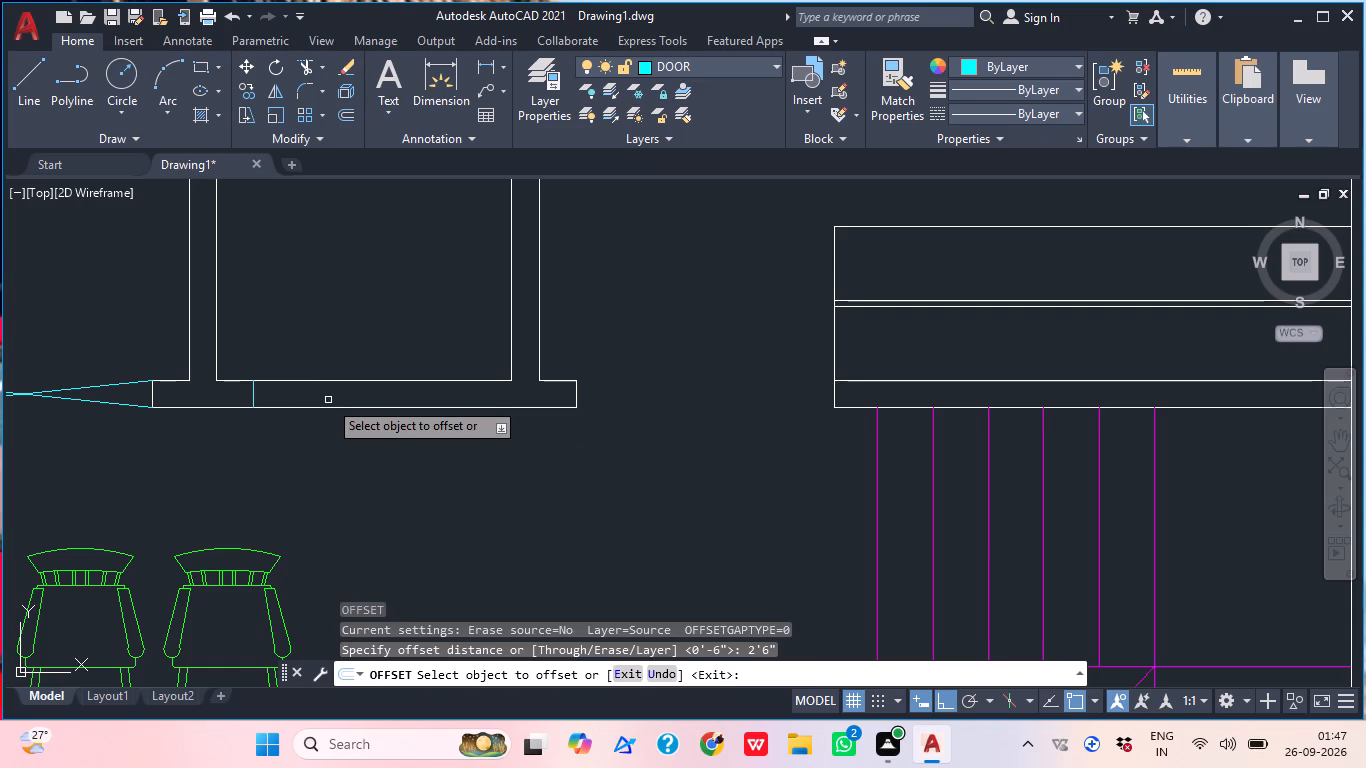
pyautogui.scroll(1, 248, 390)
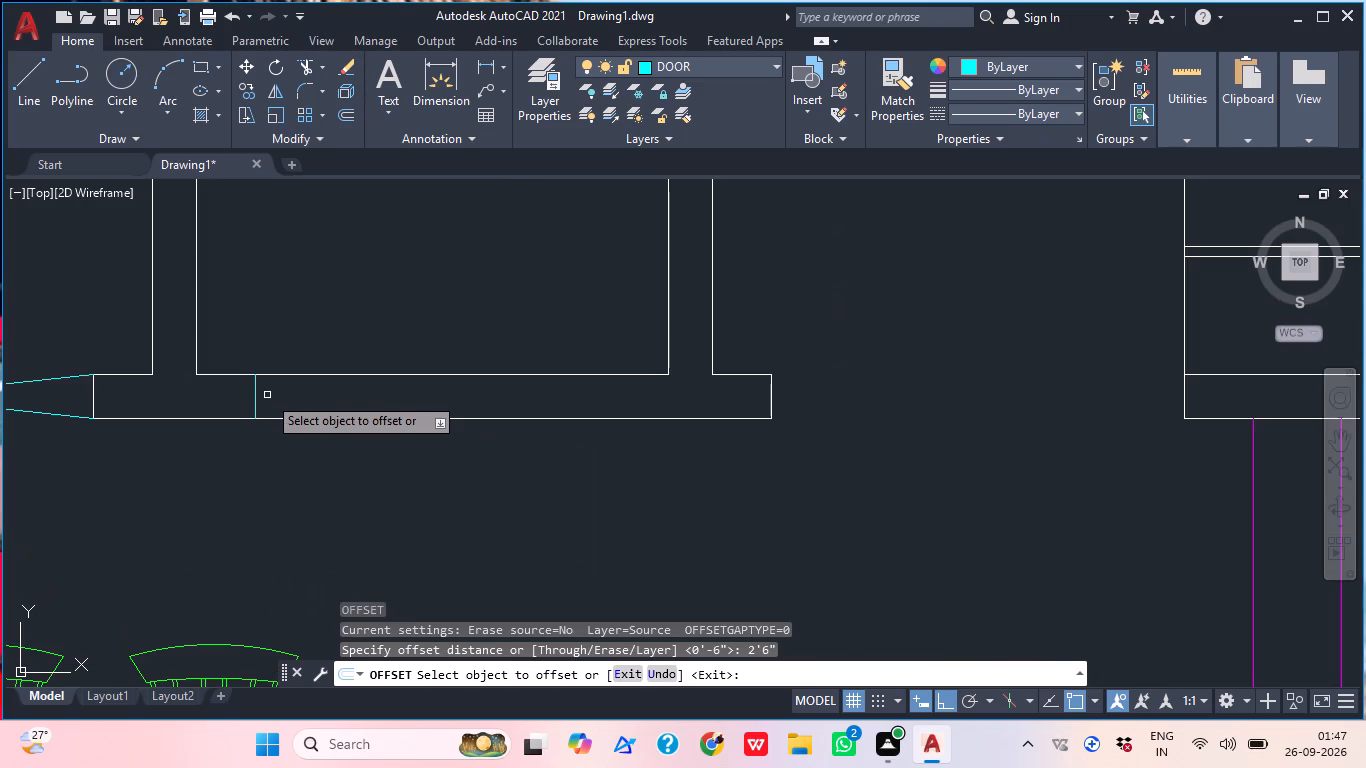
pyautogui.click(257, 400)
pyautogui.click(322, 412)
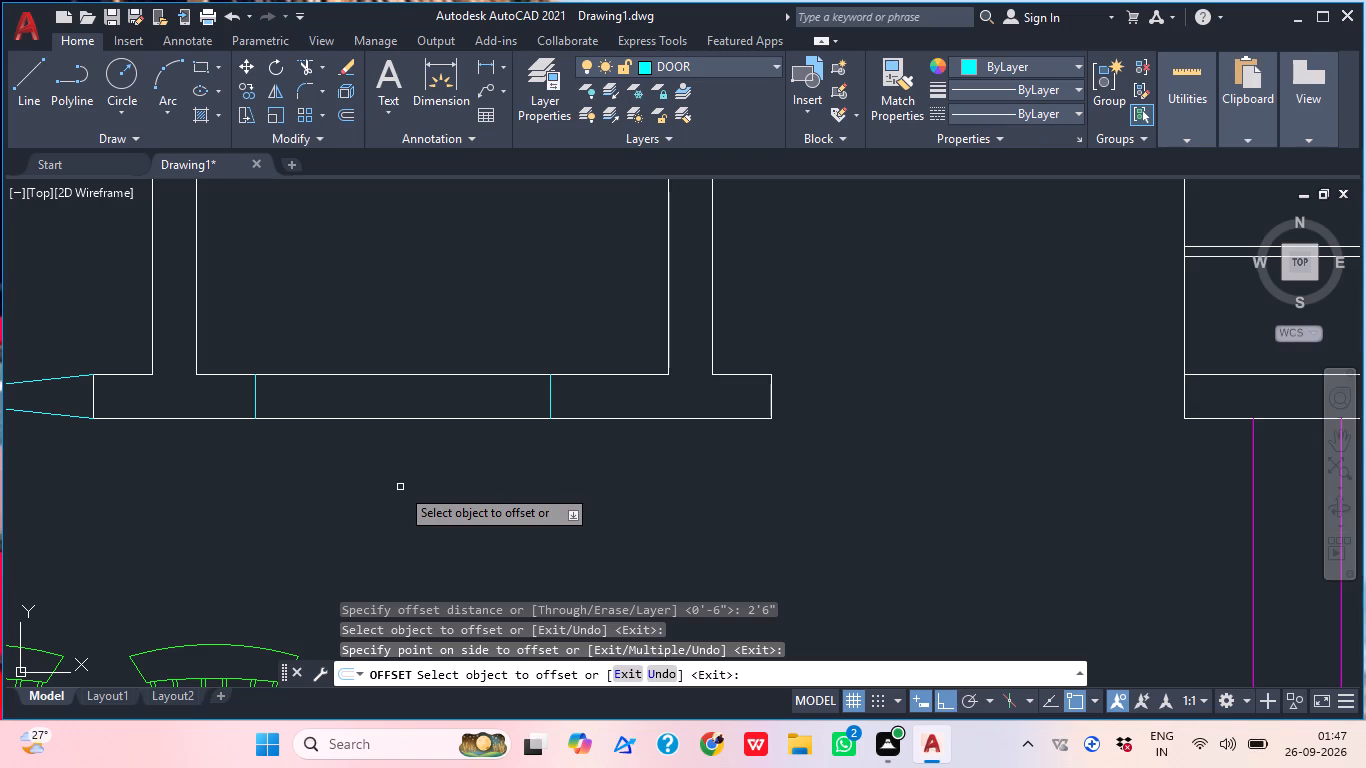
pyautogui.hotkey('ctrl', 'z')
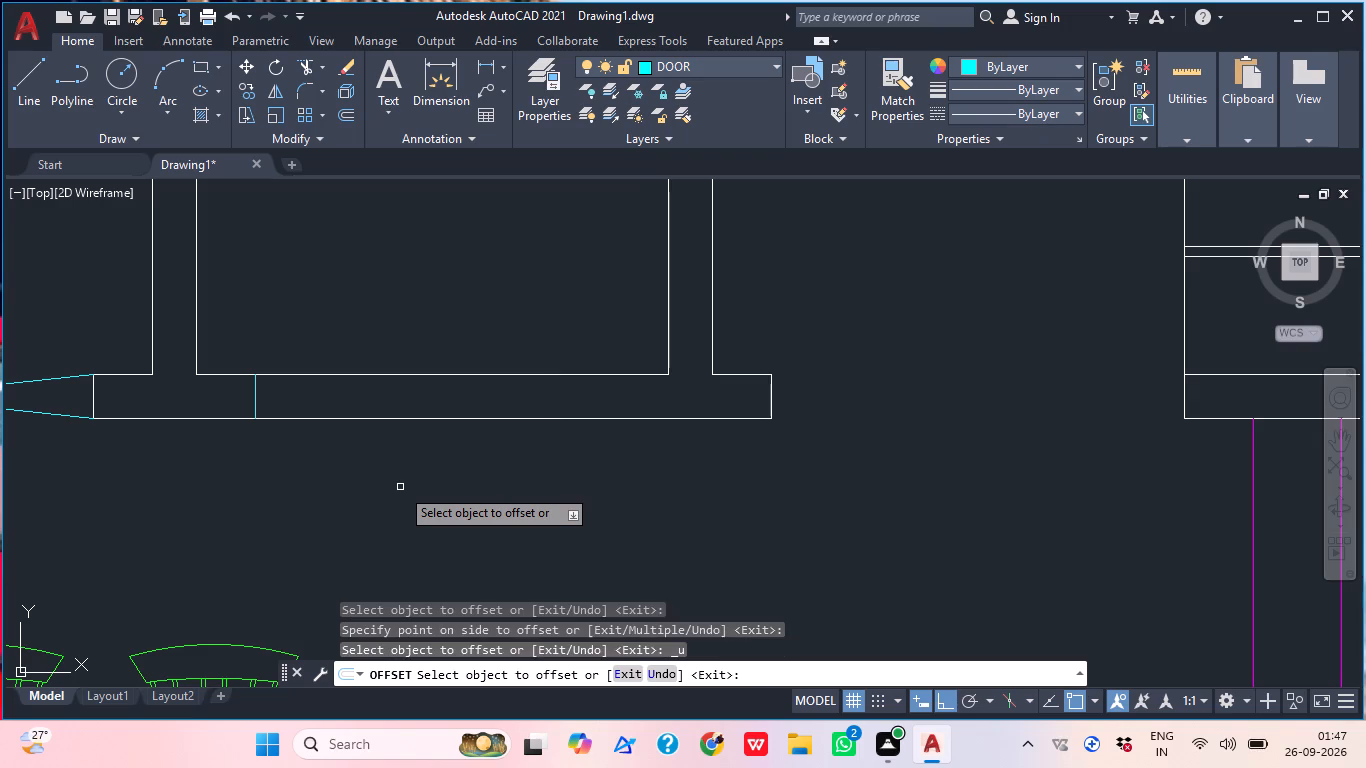
# Try to change the offset distance to 2', and offset the short line again along the wall toward the stairs.
pyautogui.press('o')
pyautogui.press('Return')
pyautogui.press('2')
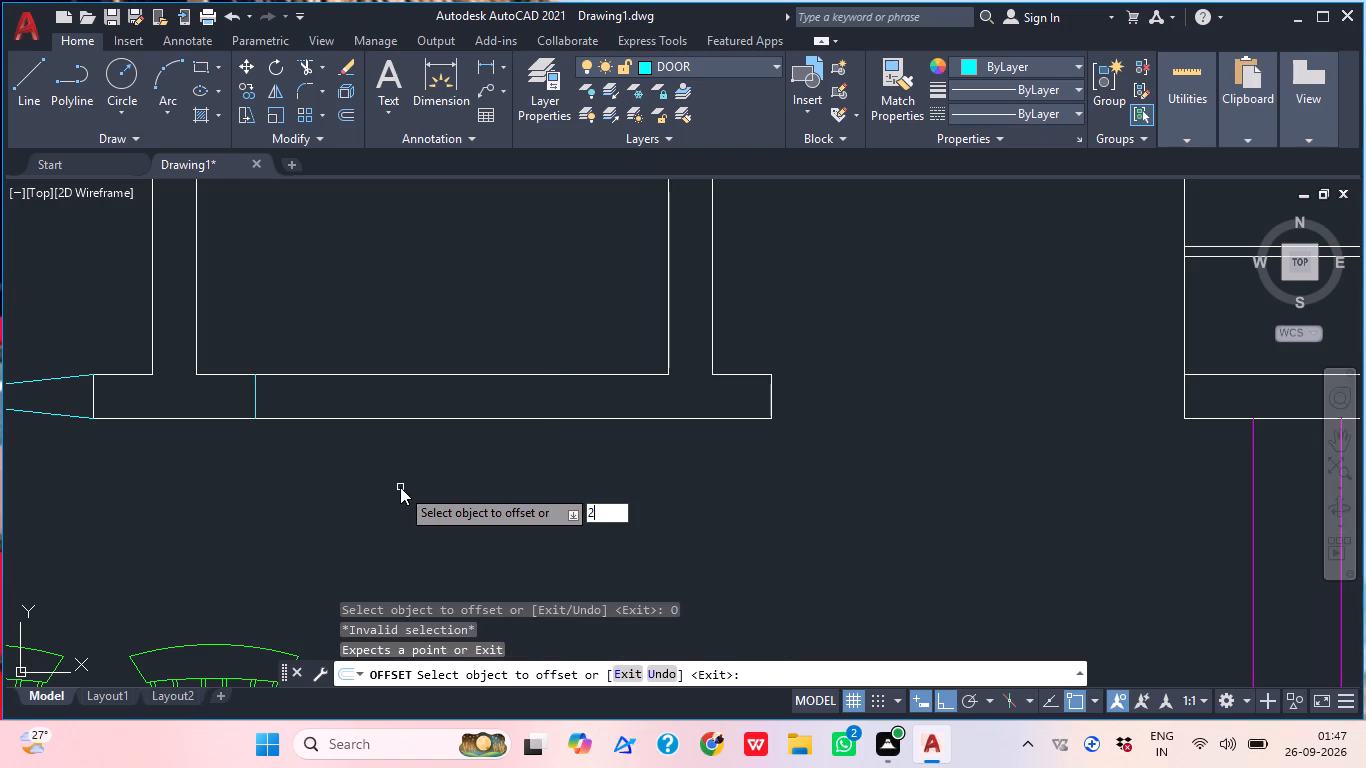
pyautogui.press("'")
pyautogui.press('Return')
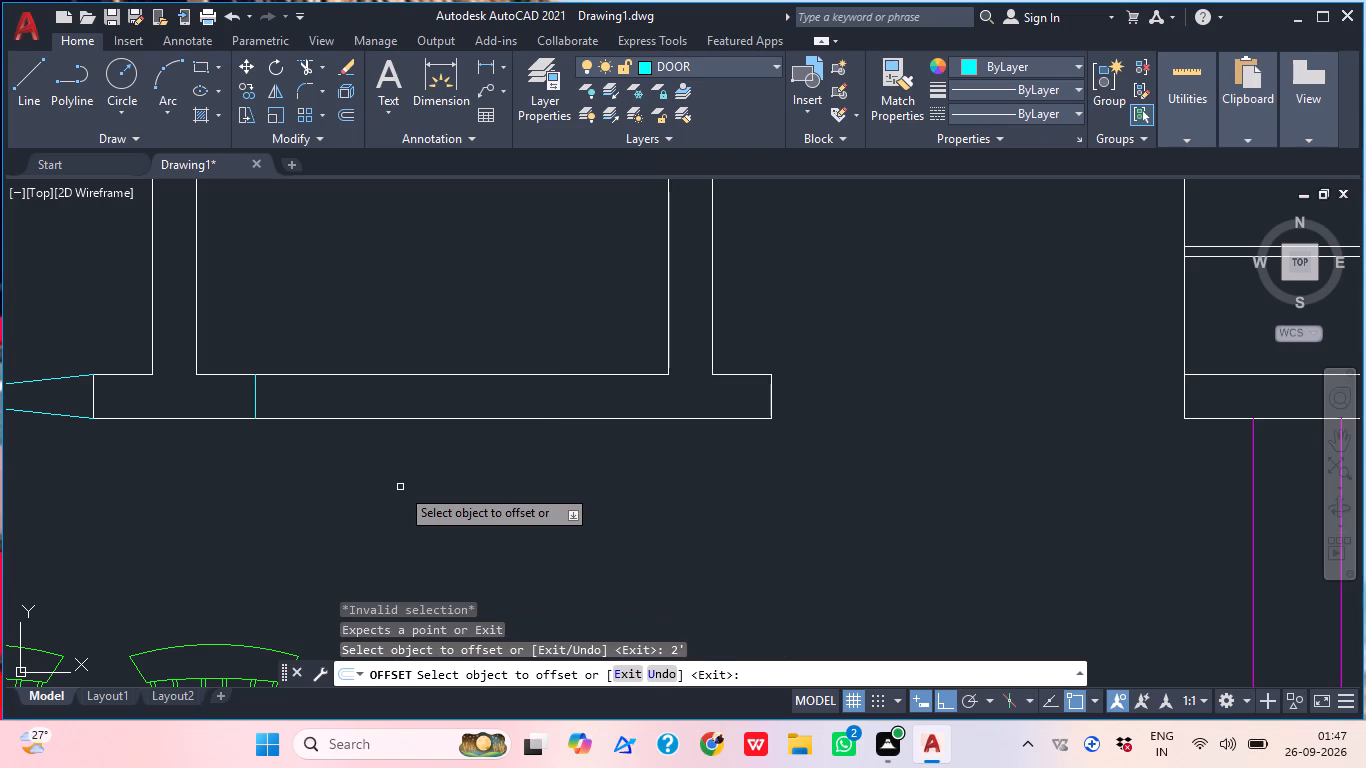
pyautogui.scroll(2, 259, 393)
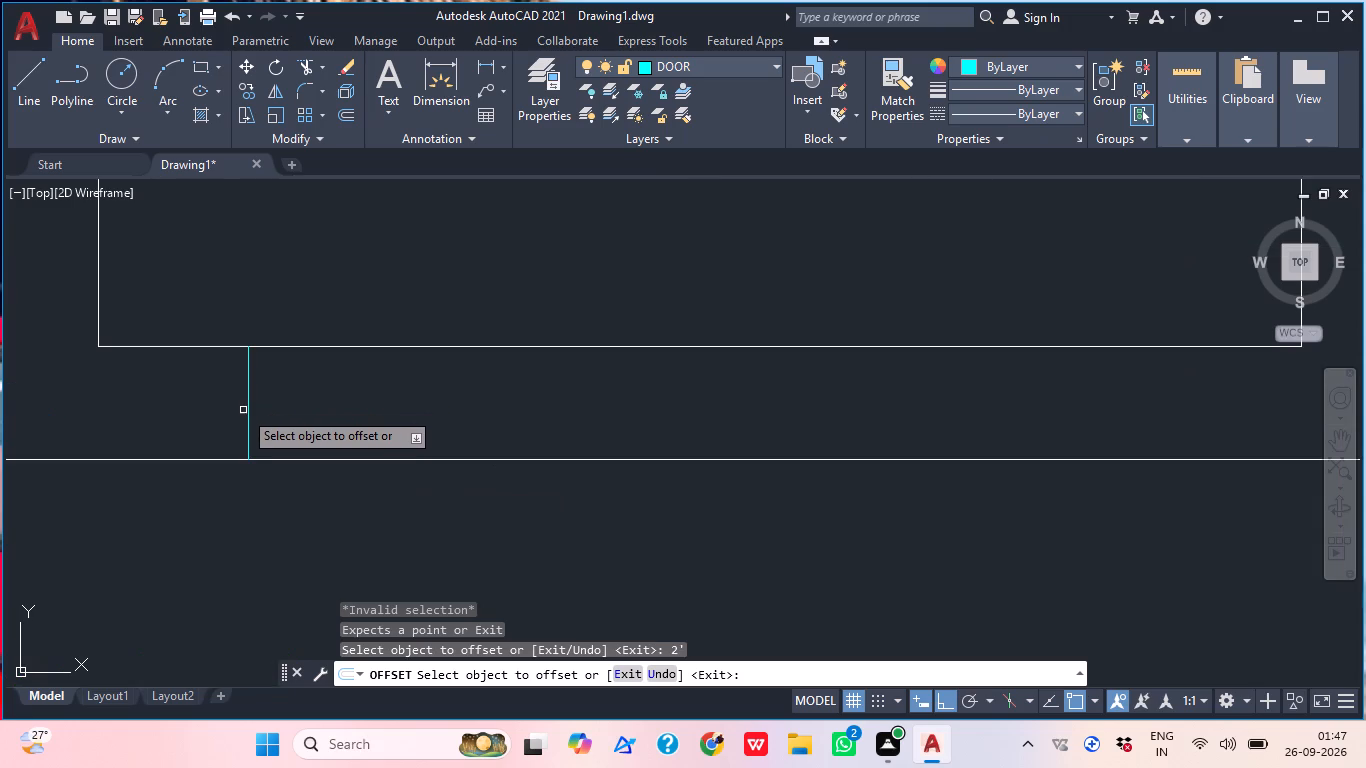
pyautogui.click(248, 408)
pyautogui.click(381, 422)
pyautogui.scroll(-1, 479, 493)
pyautogui.moveTo(477, 490); pyautogui.dragTo(452, 494, button='middle')
pyautogui.scroll(-2, 461, 491)
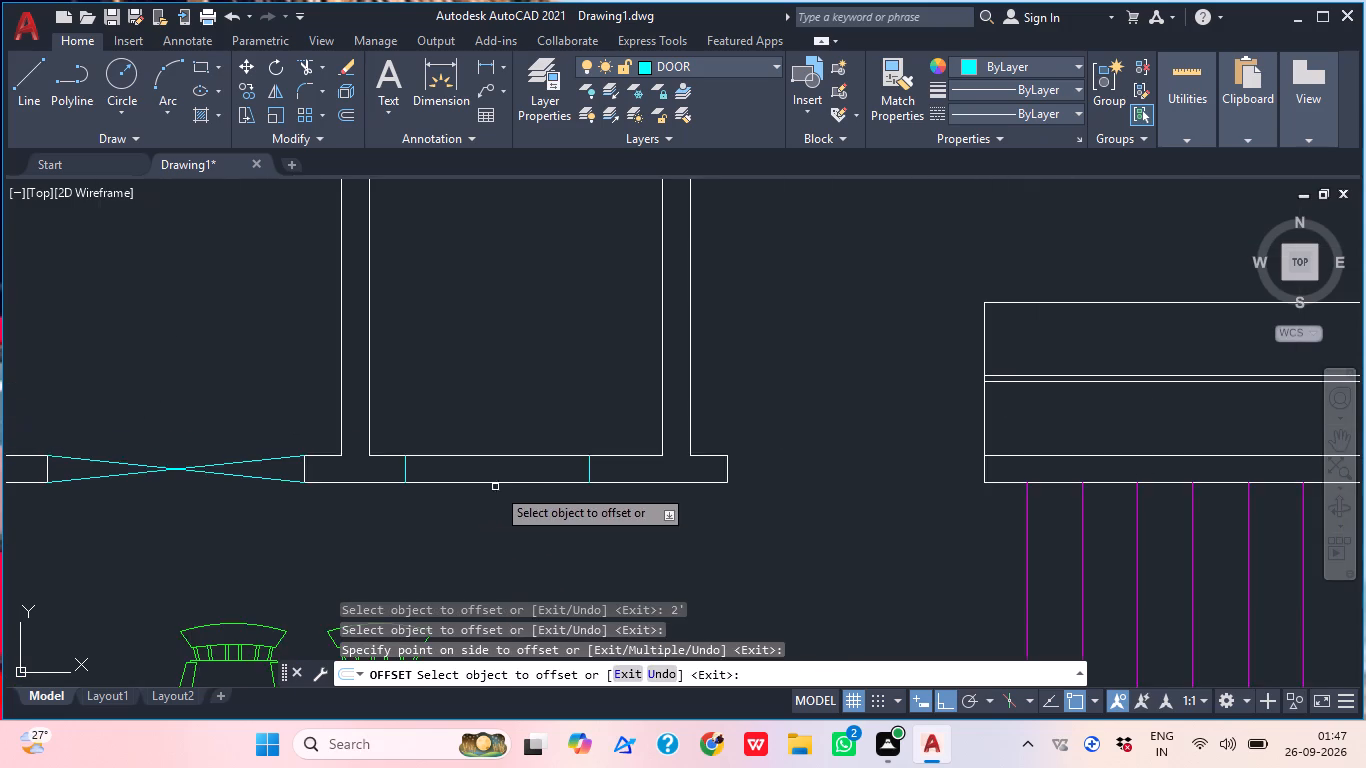
# Trim both faces of the small room's dining-side wall between the two short lines to open the doorway.
pyautogui.moveTo(503, 492); pyautogui.dragTo(478, 502, button='middle')
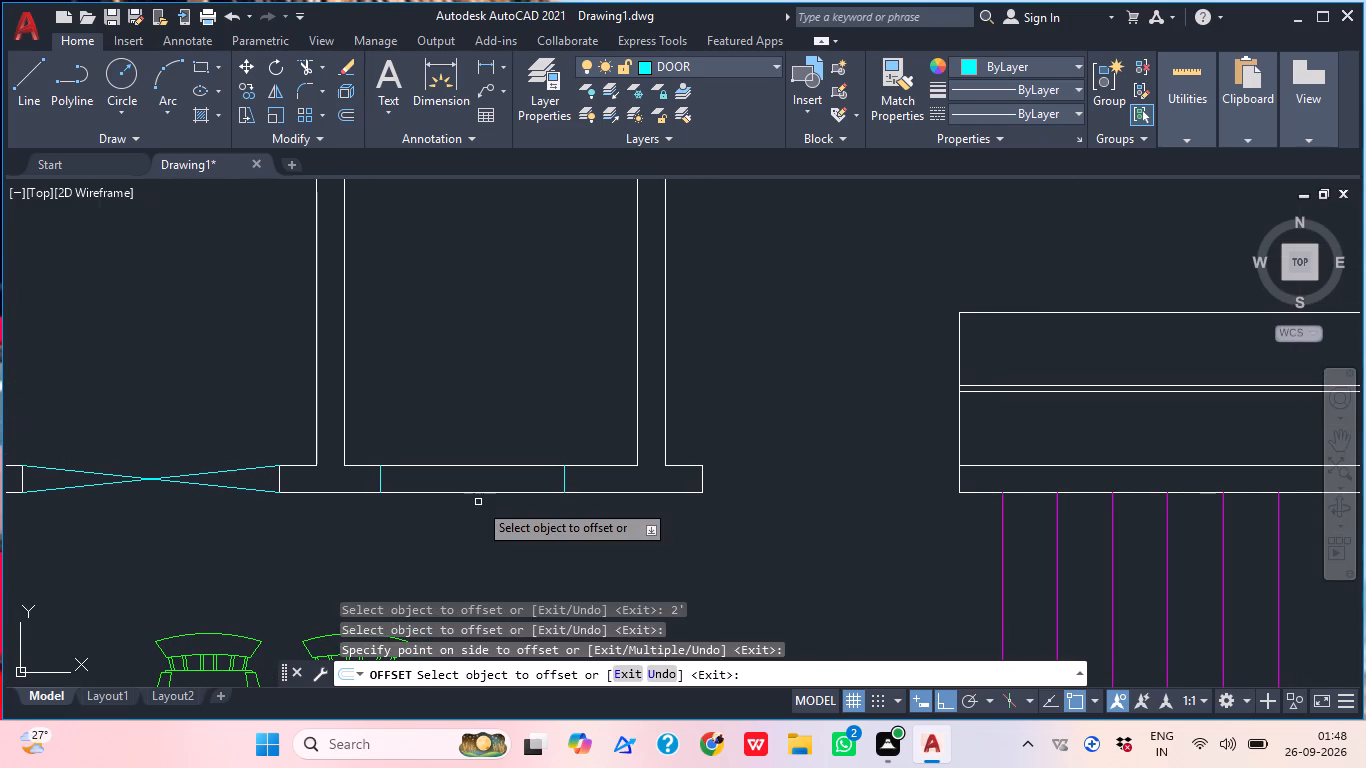
pyautogui.press('Escape')
pyautogui.write('TR')
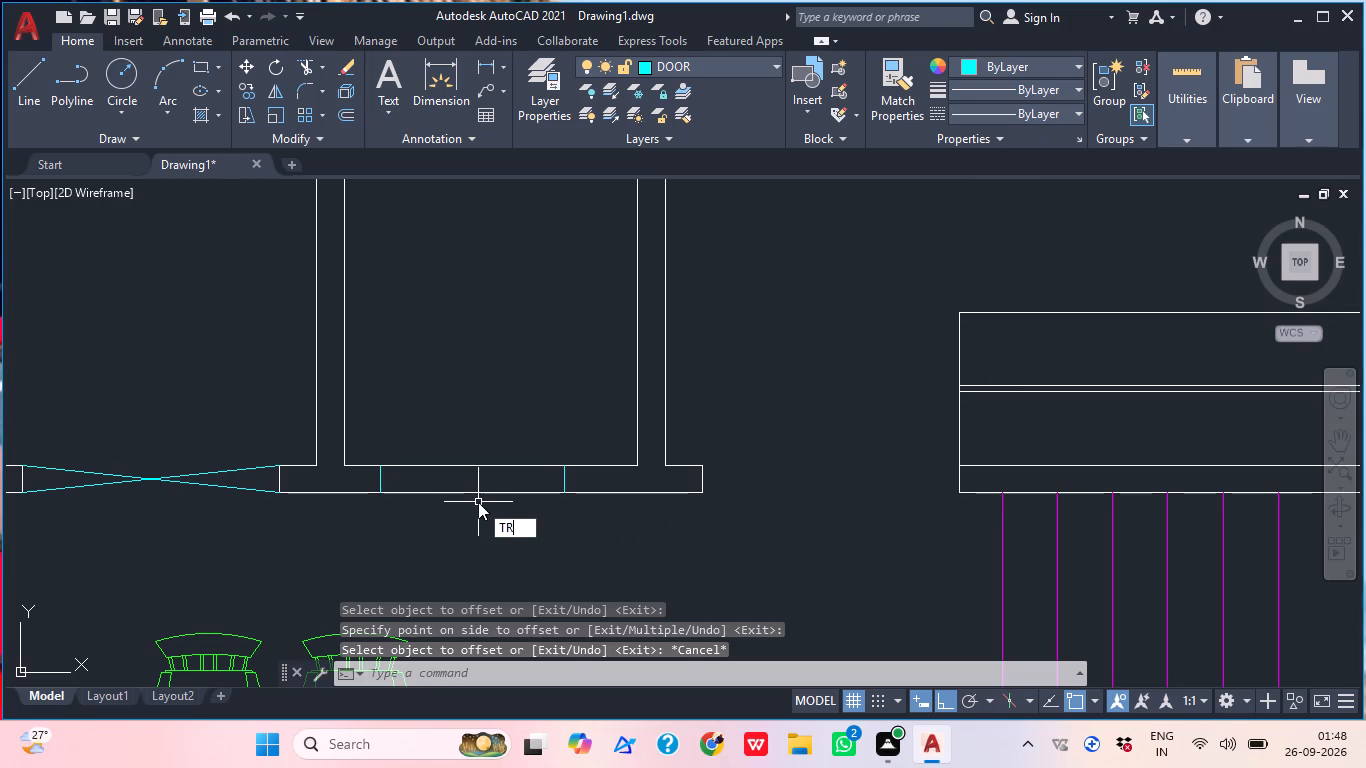
pyautogui.press('Return')
pyautogui.click(461, 441)
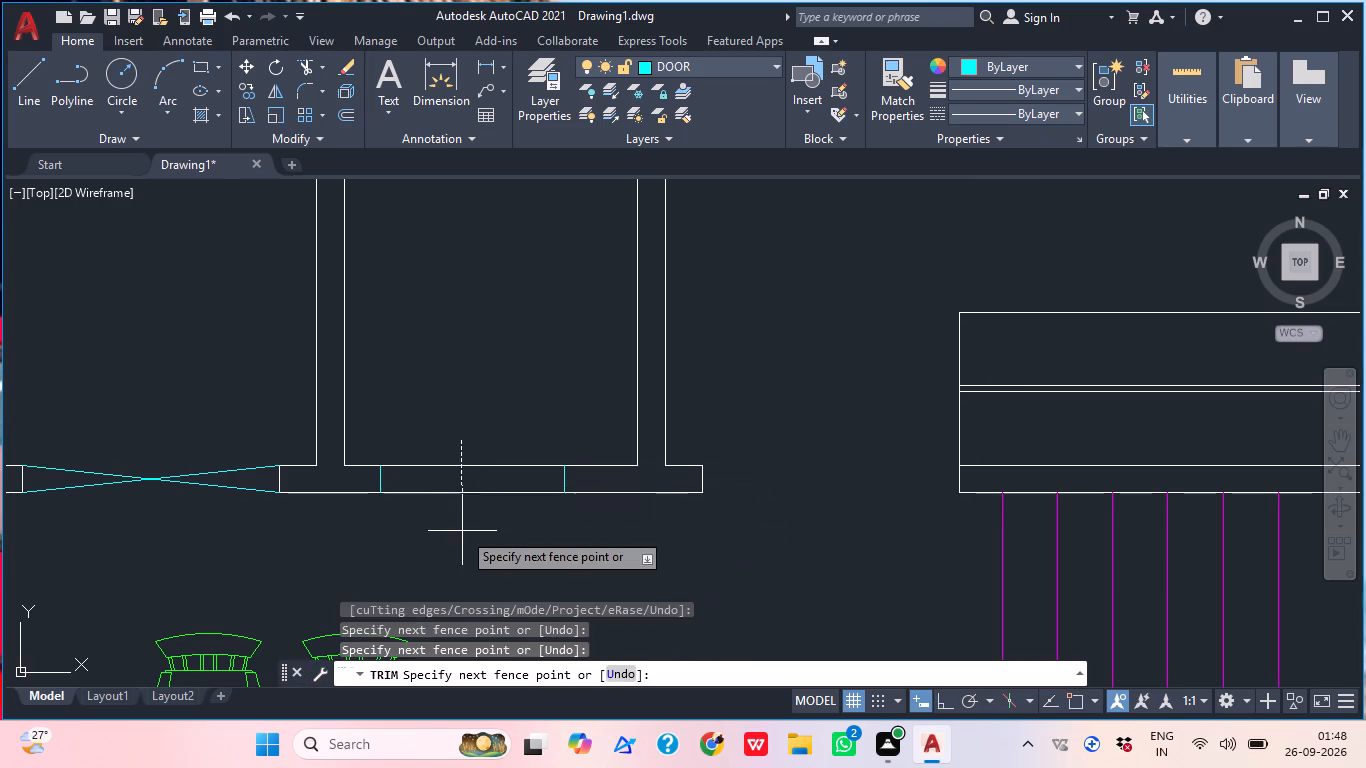
pyautogui.click(462, 533)
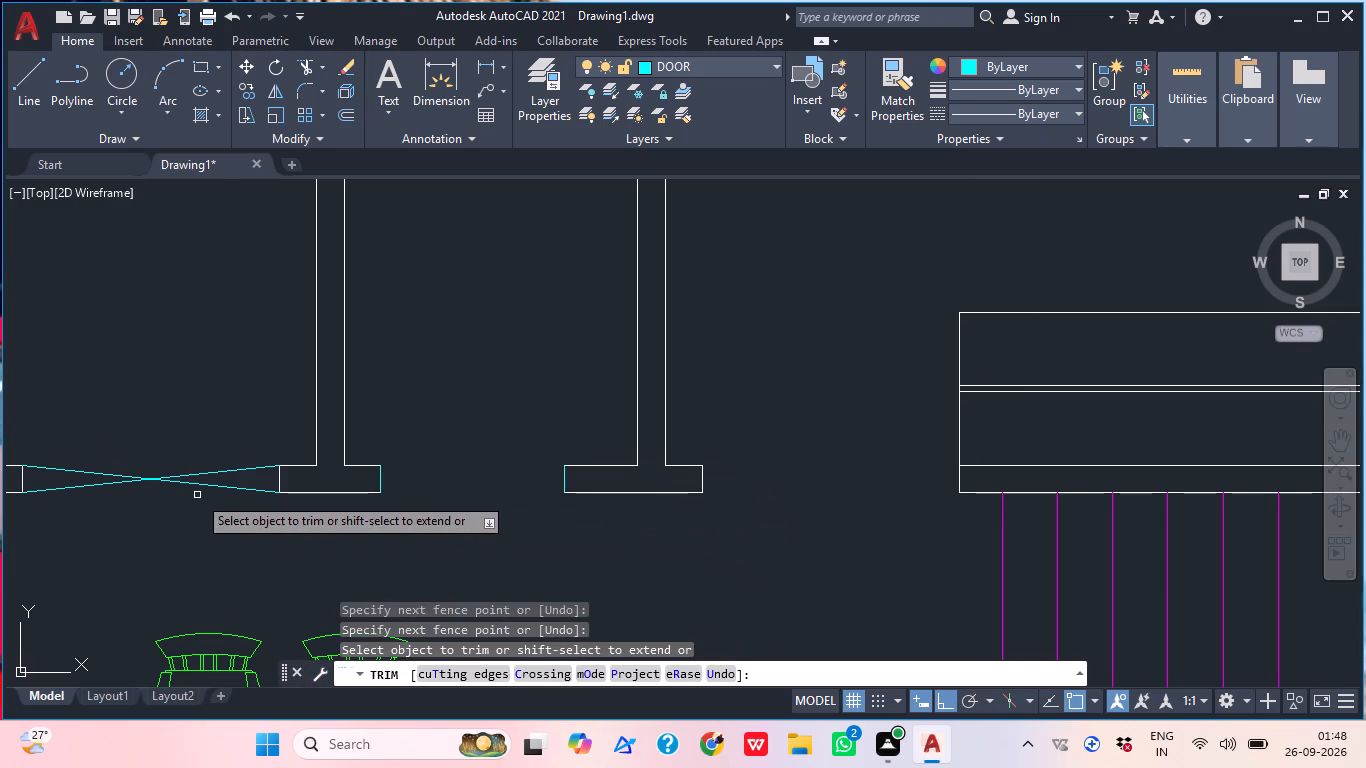
pyautogui.press('Escape')
# Move the two short lines at the ends of the small room's new dining-side opening onto the WALL layer.
pyautogui.scroll(2, 288, 488)
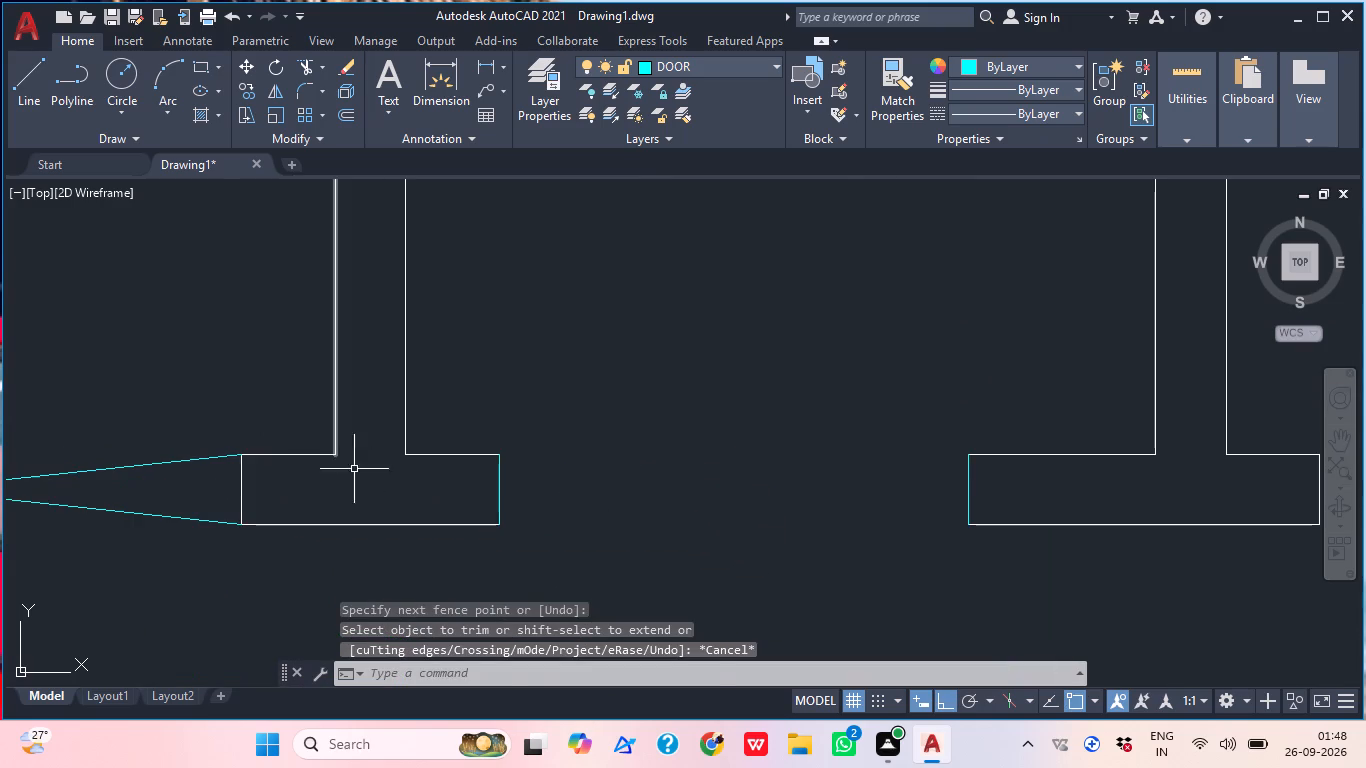
pyautogui.click(508, 506)
pyautogui.click(474, 488)
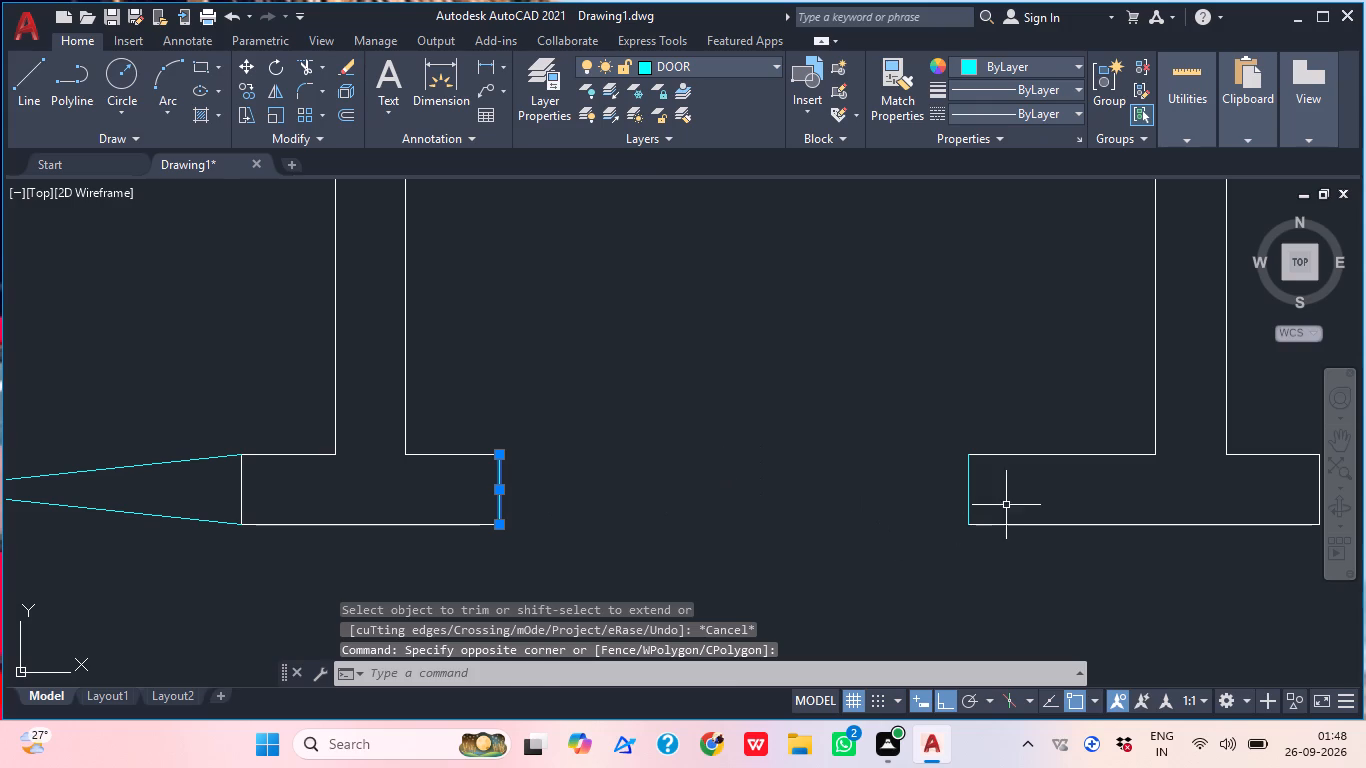
pyautogui.click(1006, 504)
pyautogui.click(896, 507)
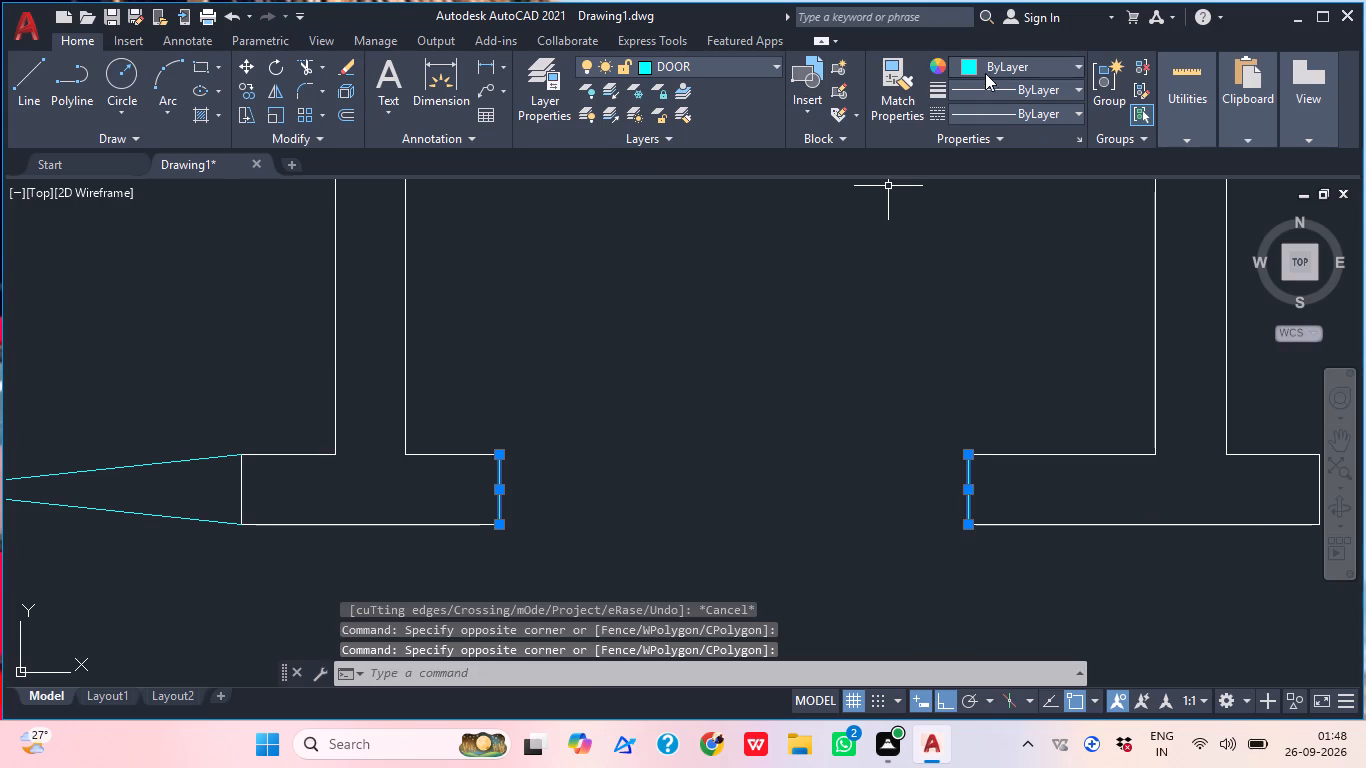
pyautogui.click(728, 64)
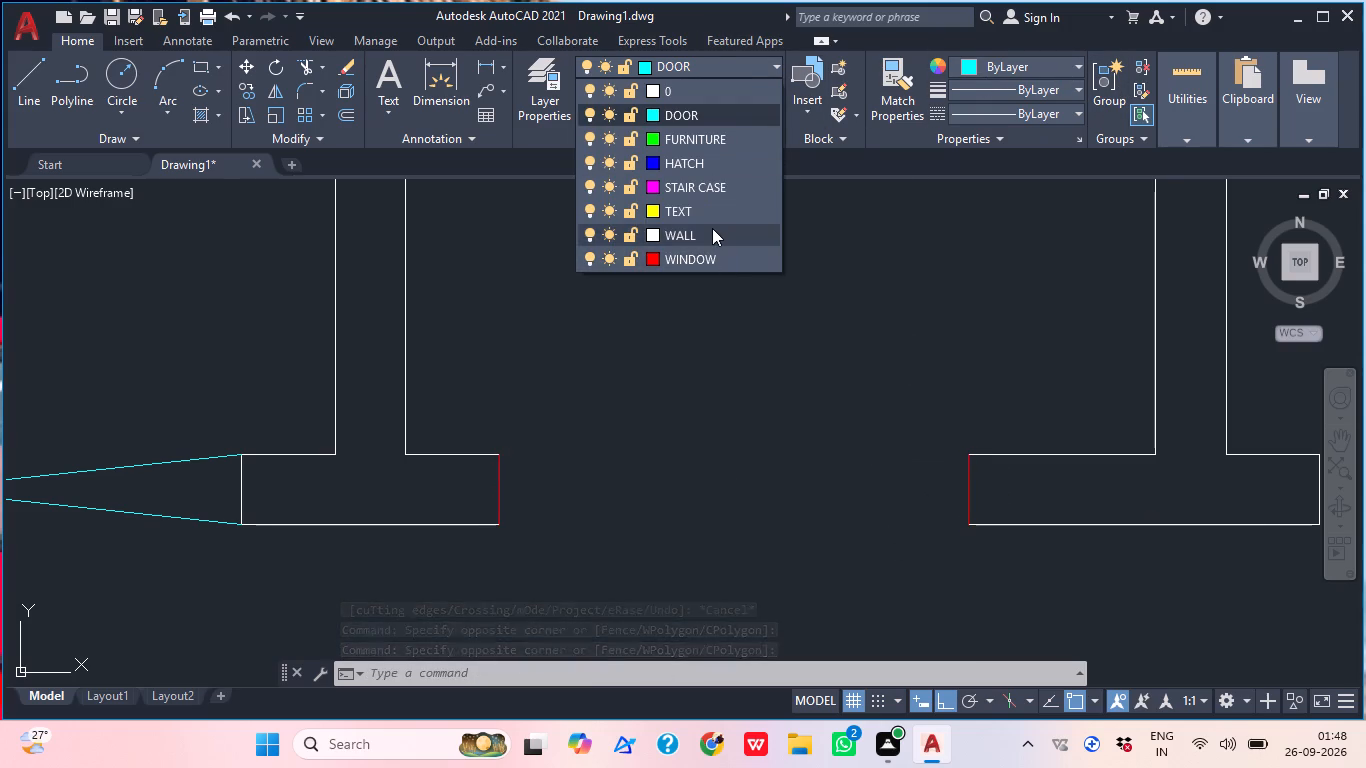
pyautogui.click(711, 228)
pyautogui.scroll(-1, 651, 323)
pyautogui.click(651, 318)
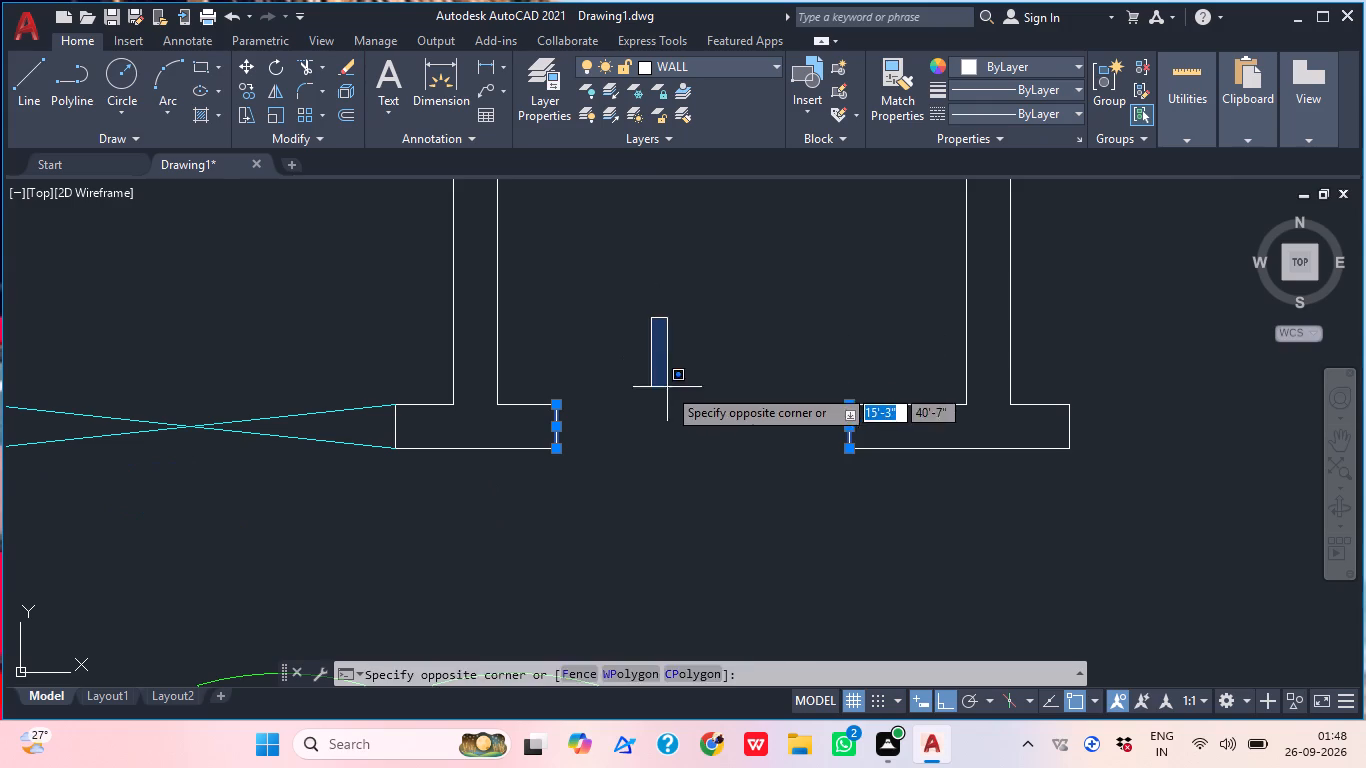
pyautogui.click(673, 419)
pyautogui.press('Escape')
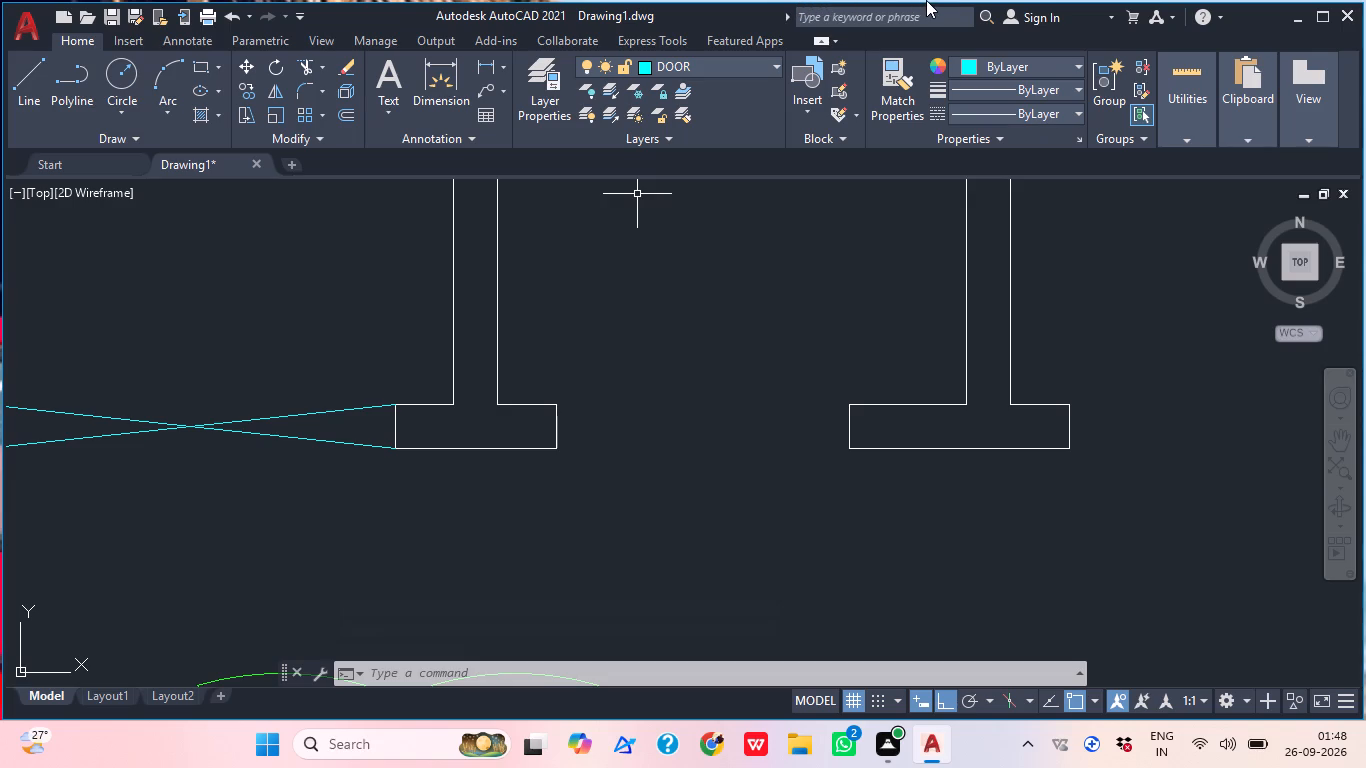
pyautogui.press('Escape')
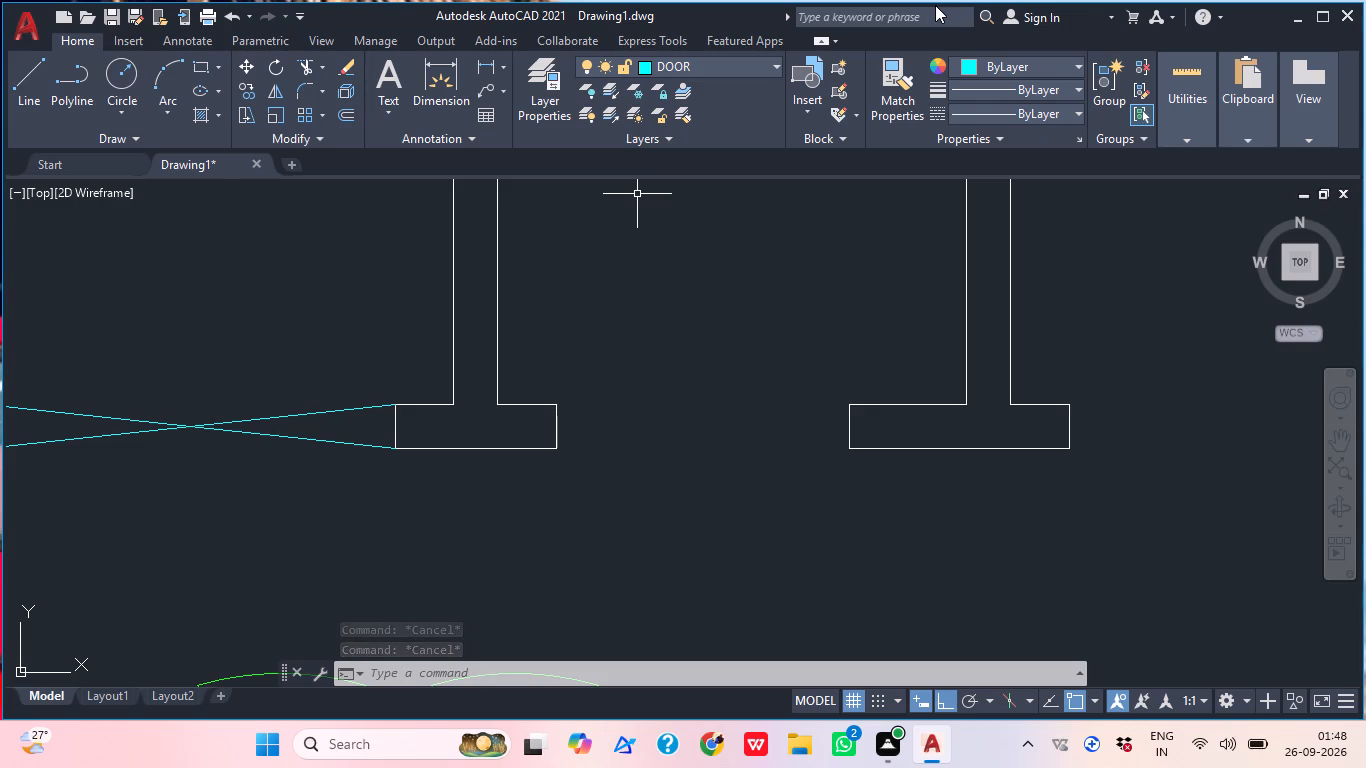
# Examine the dining, small room, bedroom and overall floor plan layout for walls and furniture linework that still need drawing.
pyautogui.moveTo(784, 471); pyautogui.dragTo(747, 509, button='middle')
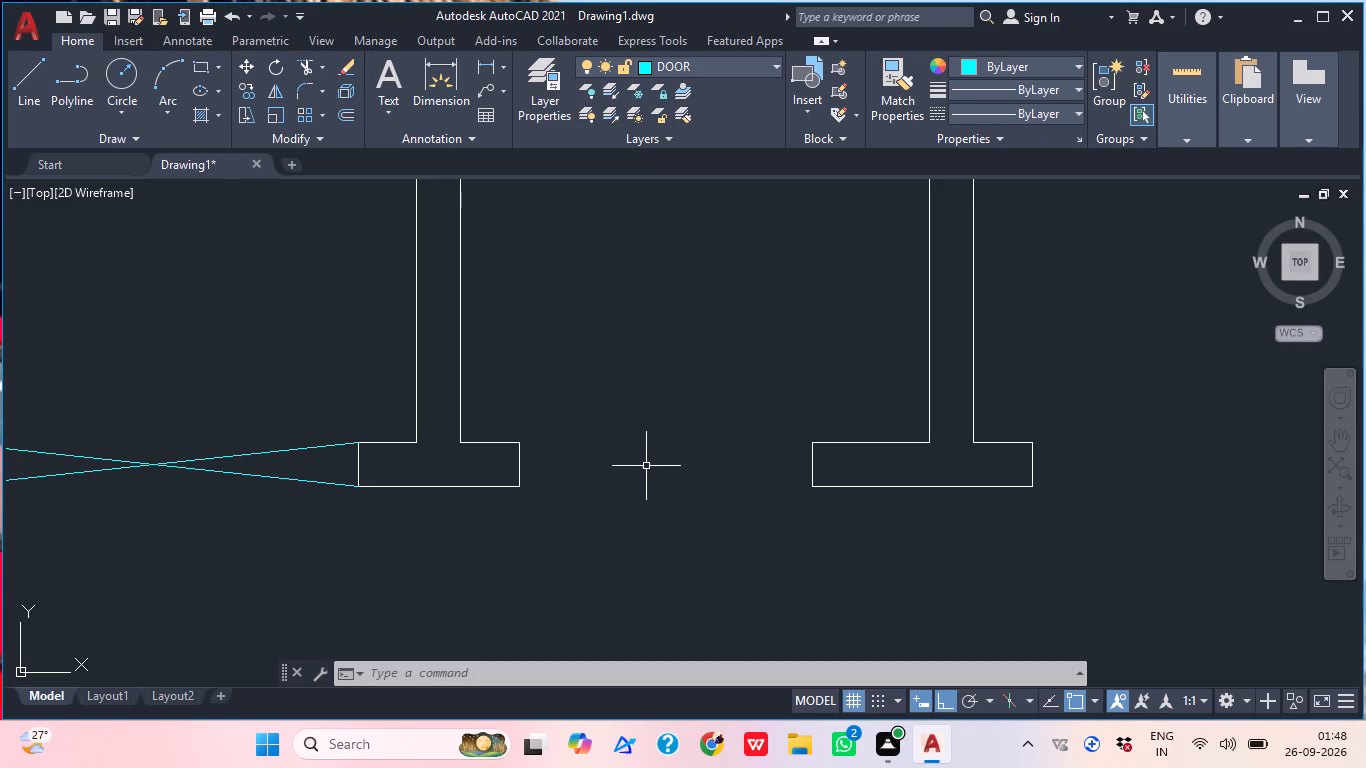
pyautogui.scroll(-1, 646, 466)
pyautogui.moveTo(643, 488); pyautogui.dragTo(642, 500, button='middle')
pyautogui.scroll(-2, 582, 467)
pyautogui.scroll(2, 582, 466)
pyautogui.moveTo(619, 512); pyautogui.dragTo(538, 395, button='middle')
pyautogui.scroll(-1, 538, 410)
pyautogui.scroll(1, 540, 414)
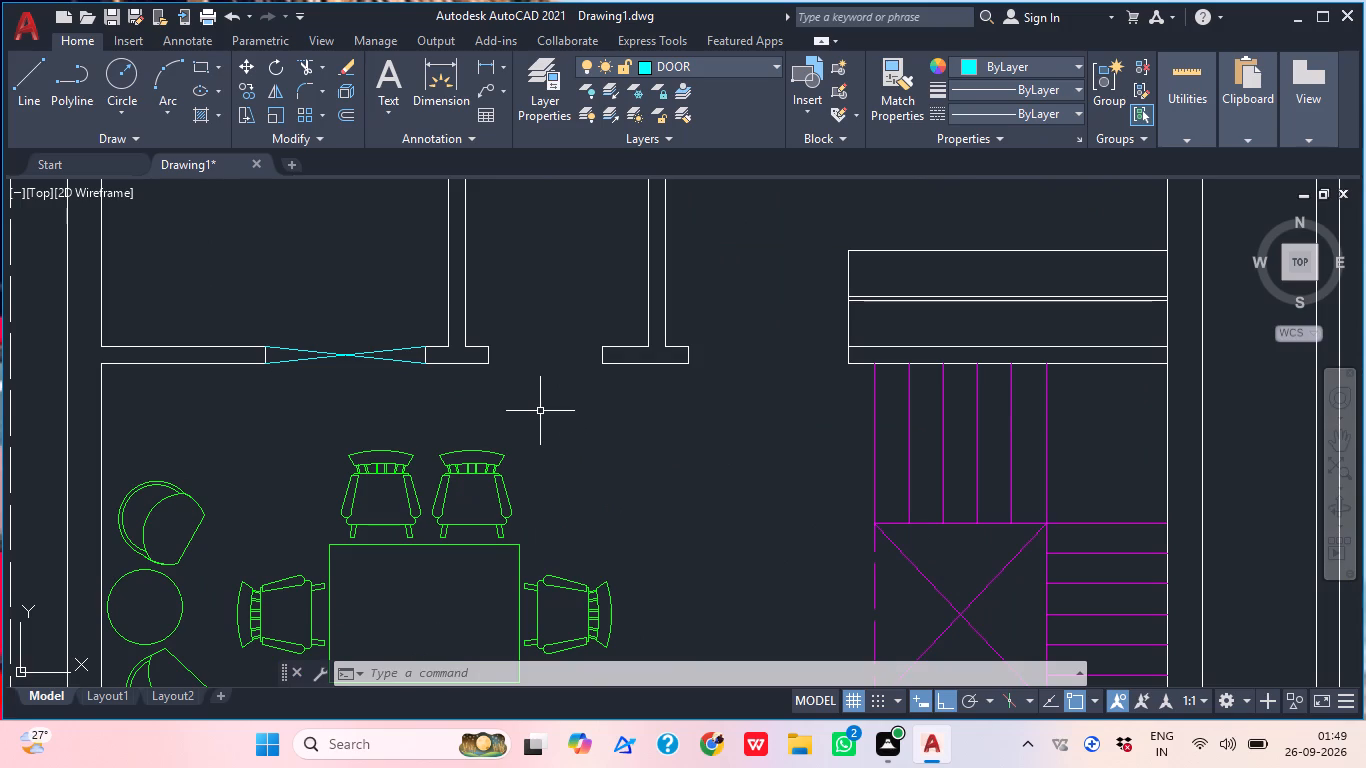
pyautogui.scroll(-1, 629, 413)
pyautogui.moveTo(628, 416); pyautogui.dragTo(611, 434, button='middle')
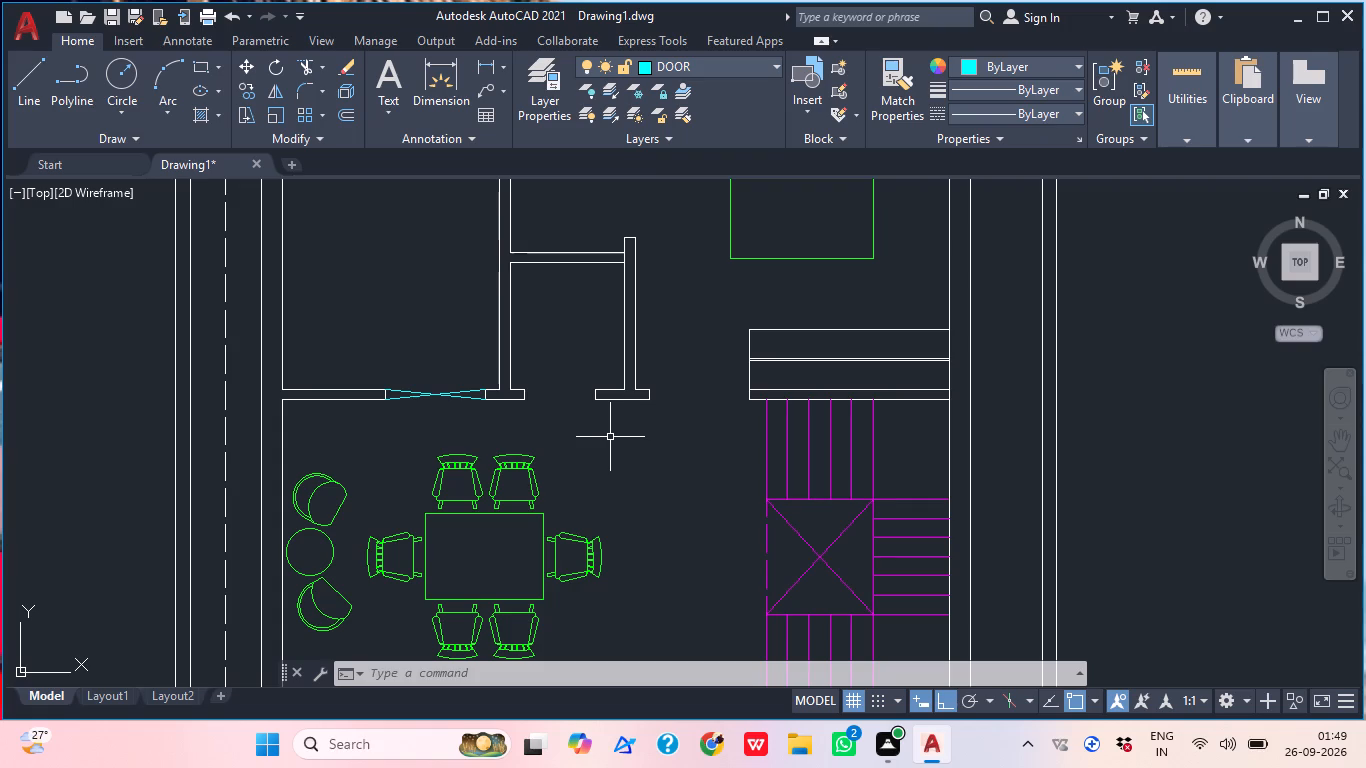
pyautogui.moveTo(624, 441); pyautogui.dragTo(537, 446, button='middle')
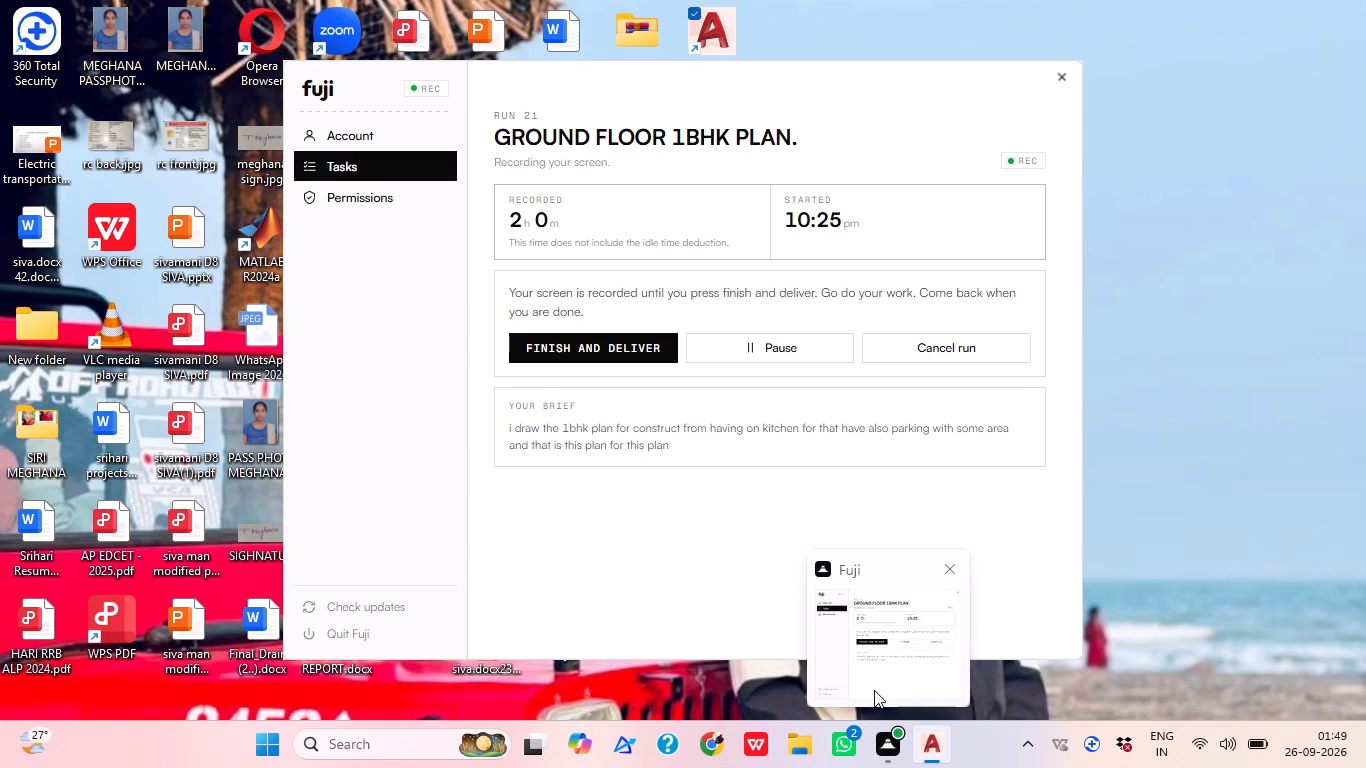
pyautogui.scroll(-3, 569, 395)
pyautogui.moveTo(569, 395); pyautogui.dragTo(529, 432, button='middle')
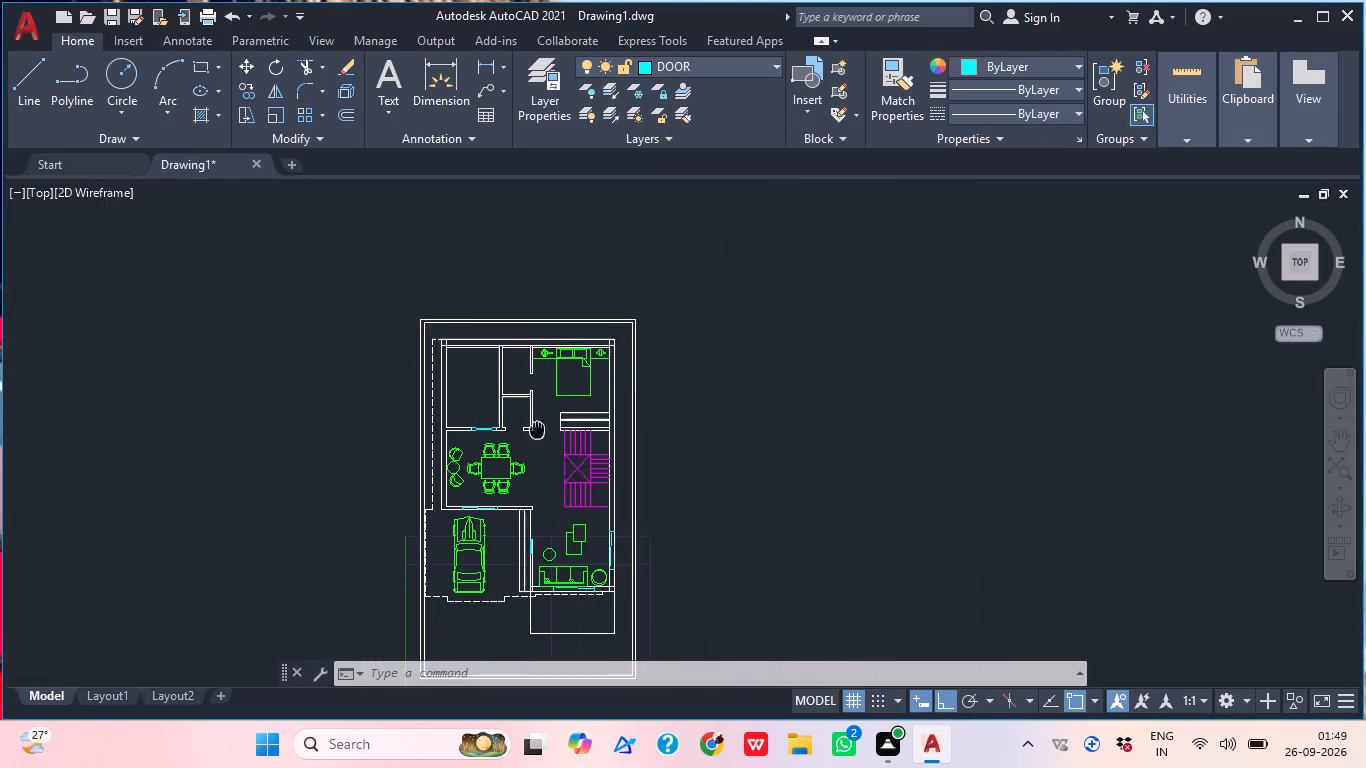
pyautogui.moveTo(529, 432); pyautogui.dragTo(510, 444, button='middle')
pyautogui.scroll(2, 465, 402)
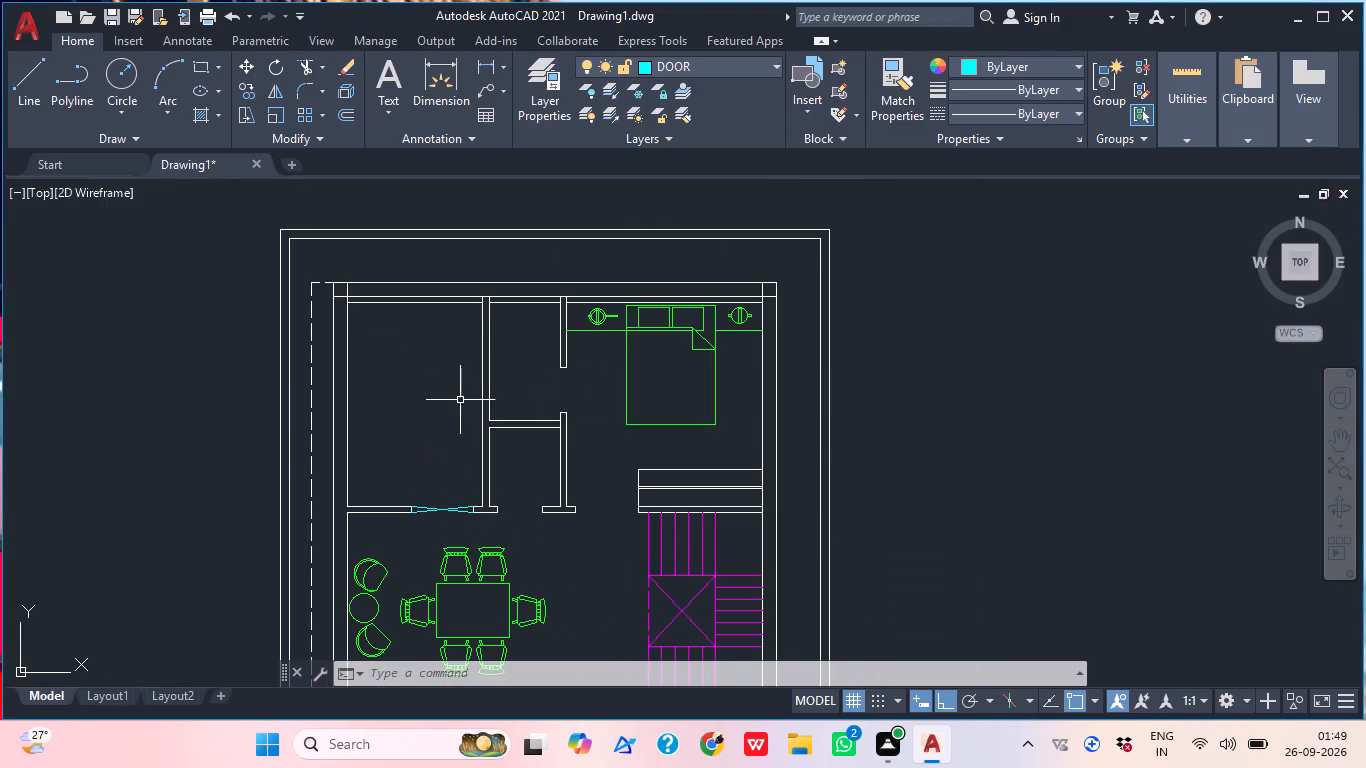
# On the FURNITURE layer, draw a vertical line across the large empty room from its dining-side wall, beside the crossed opening, to the opposite wall.
pyautogui.click(716, 68)
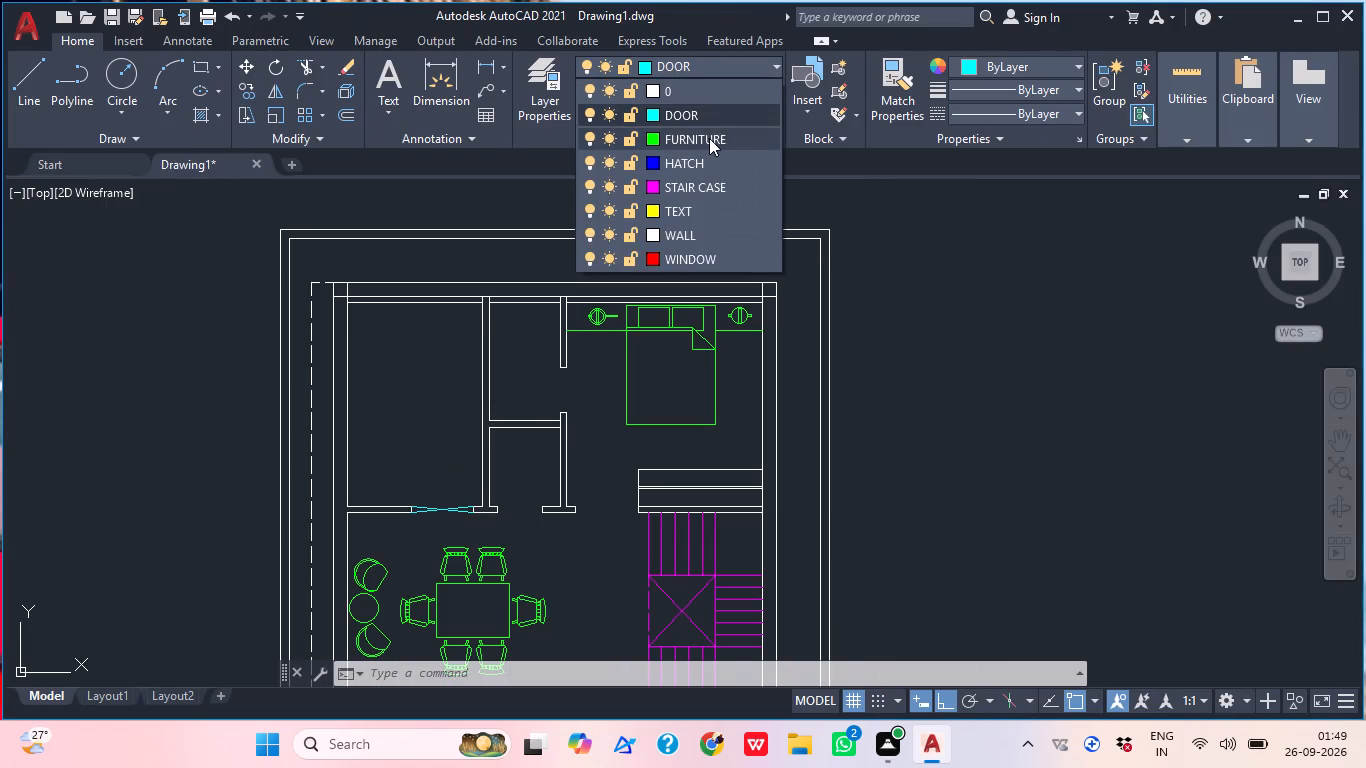
pyautogui.click(709, 138)
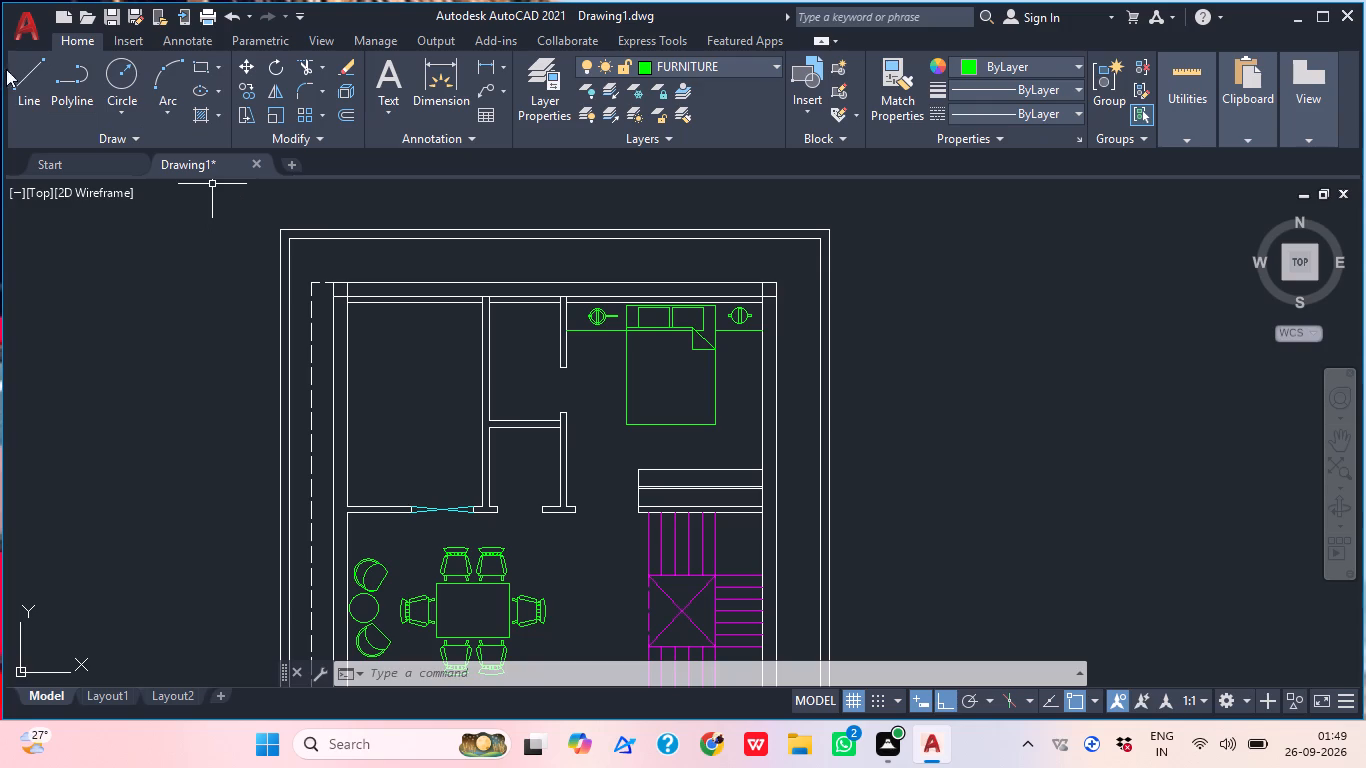
pyautogui.click(21, 83)
pyautogui.scroll(1, 388, 351)
pyautogui.moveTo(388, 351); pyautogui.dragTo(410, 322, button='middle')
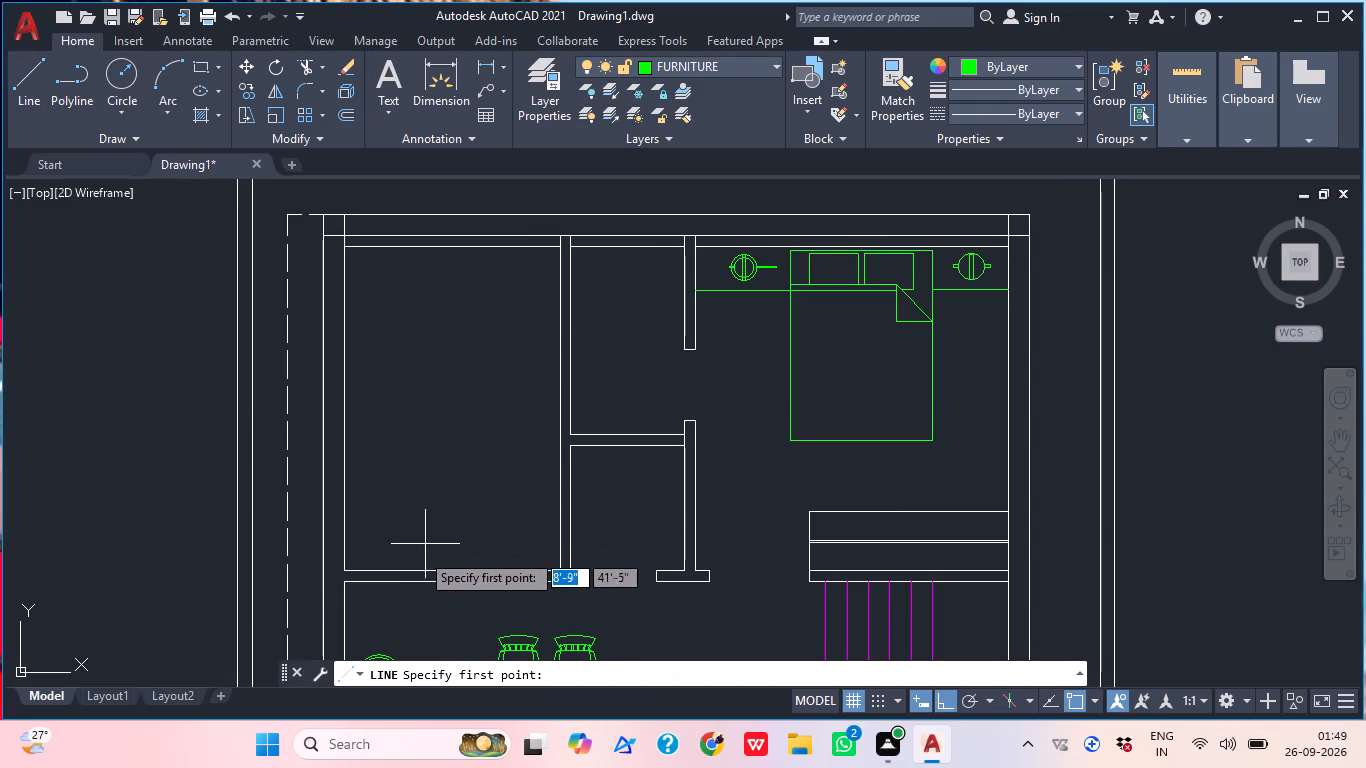
pyautogui.click(423, 568)
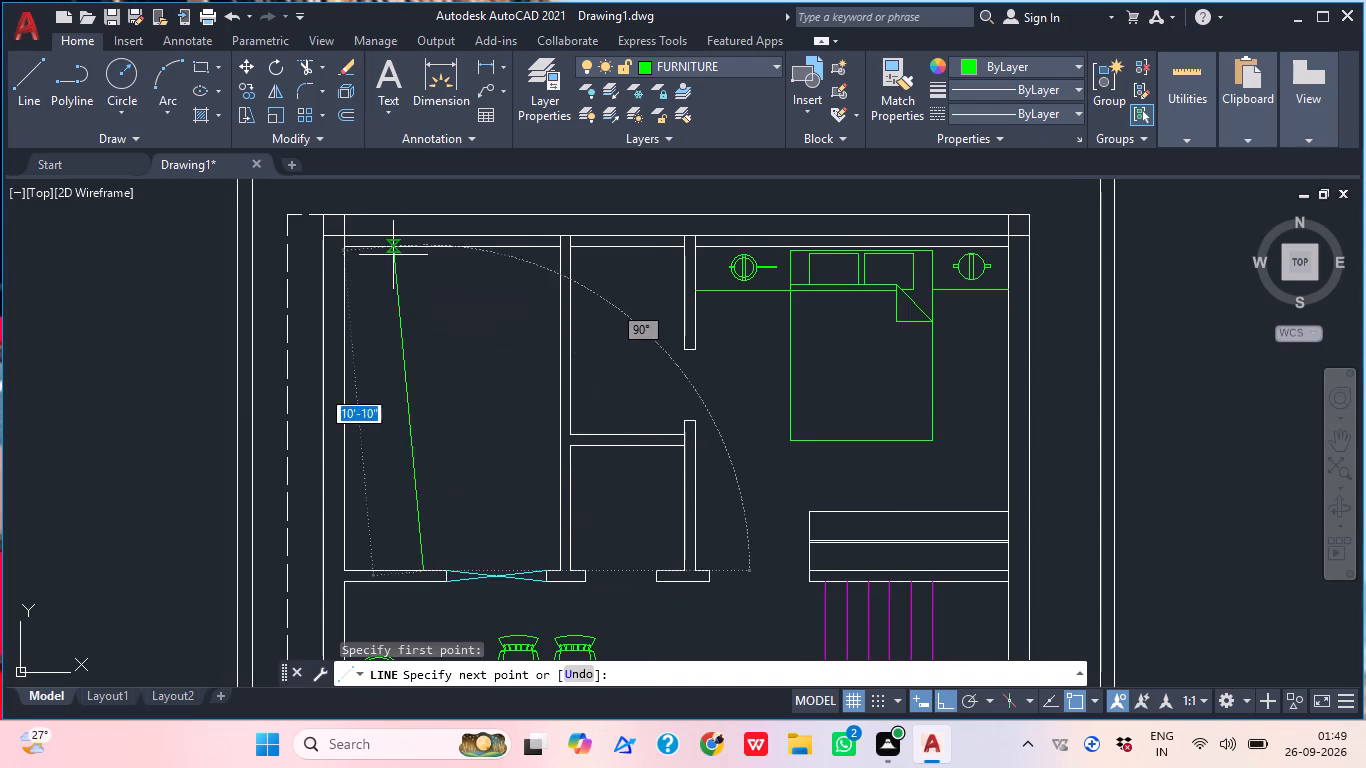
pyautogui.click(419, 243)
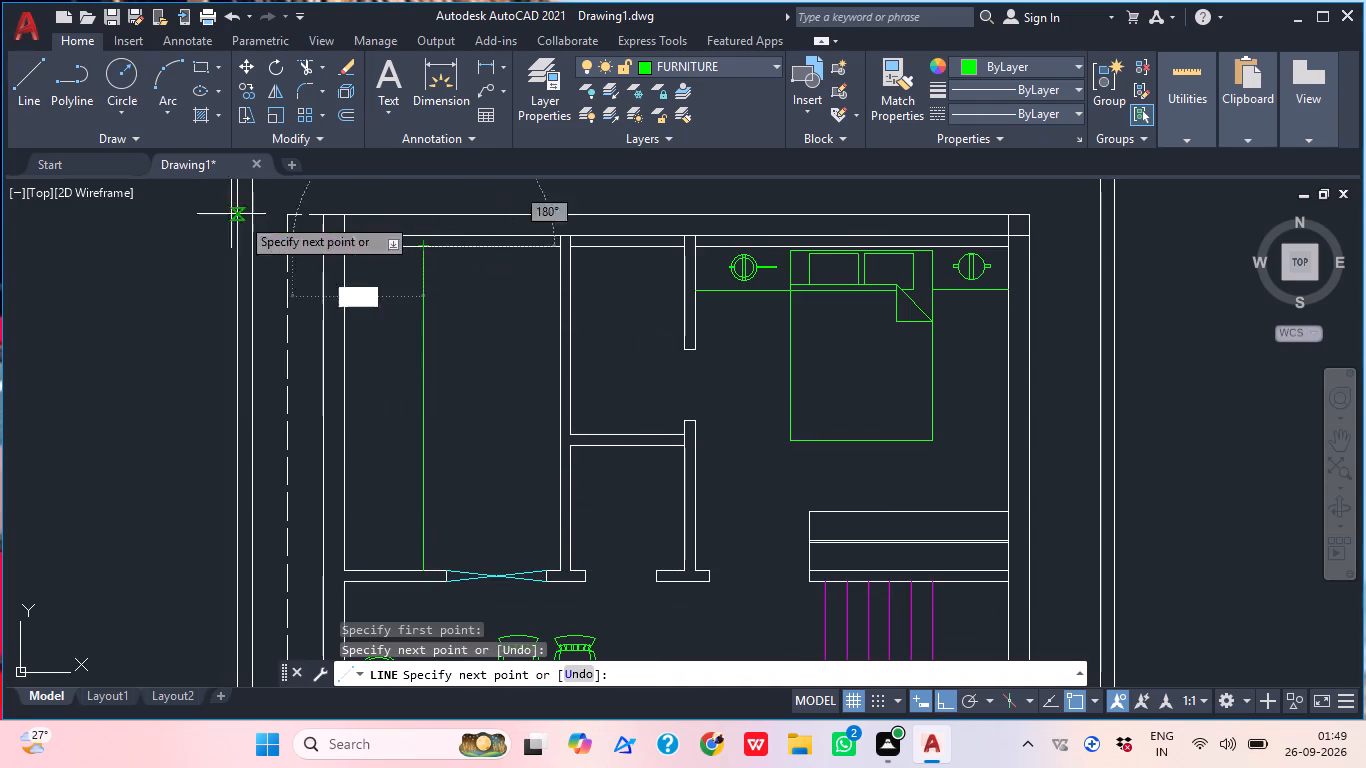
# Draw a second vertical line across the same room, nearer the small rooms, from the rear wall down into the crossed opening.
pyautogui.click(38, 69)
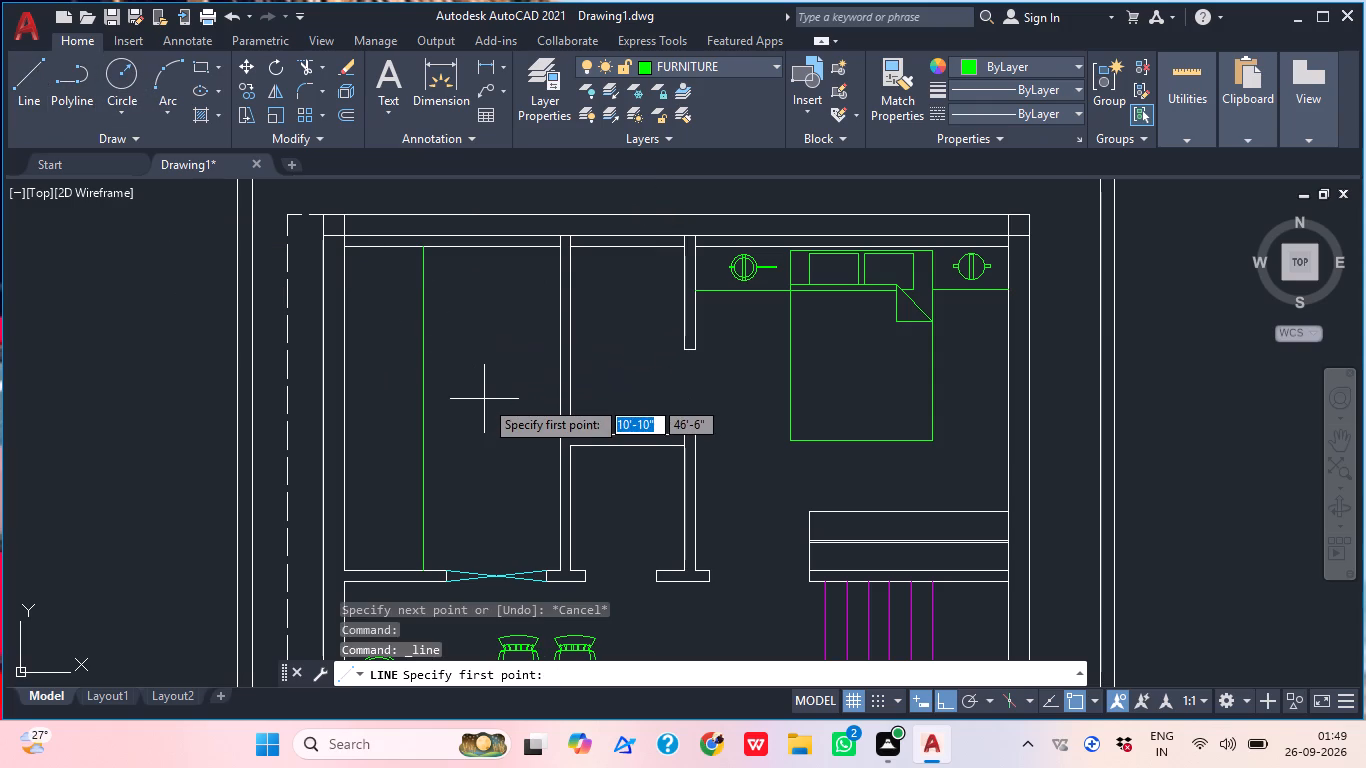
pyautogui.click(516, 252)
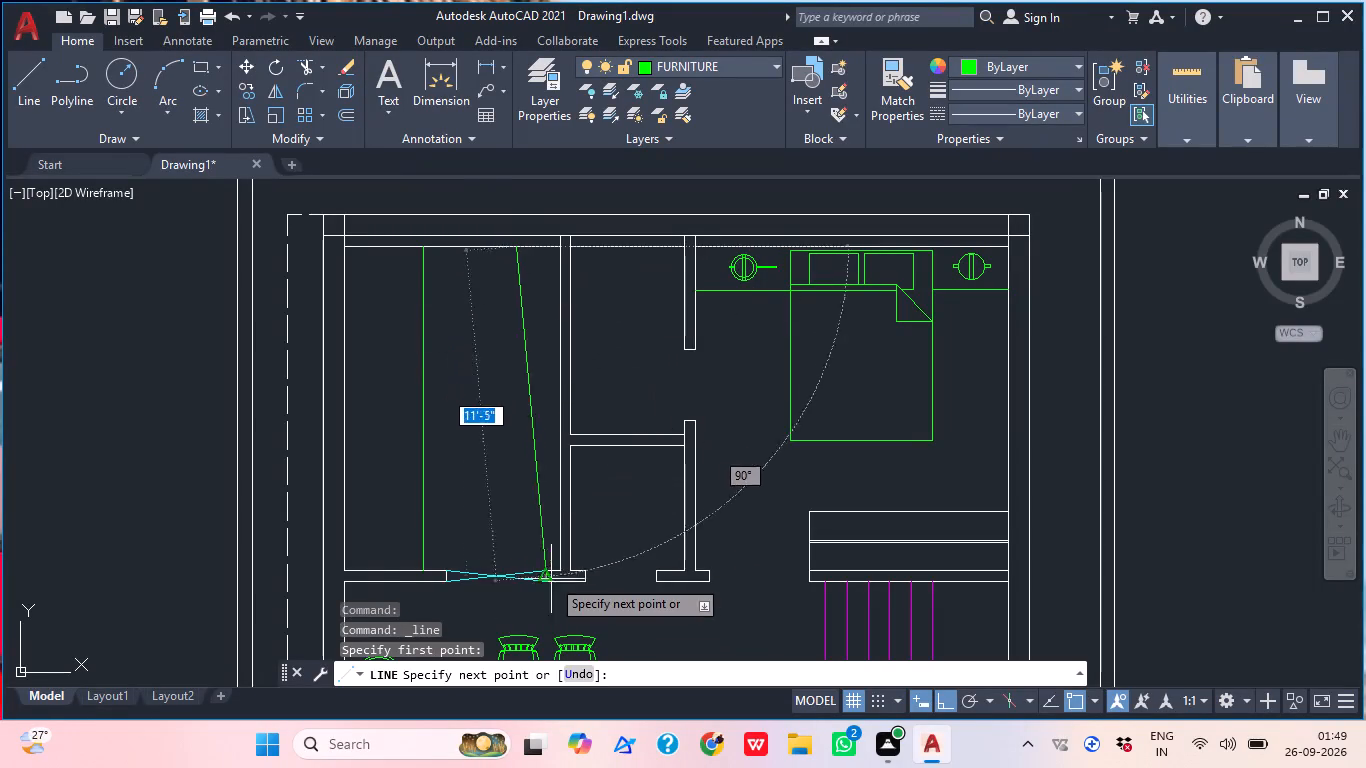
pyautogui.scroll(2, 551, 585)
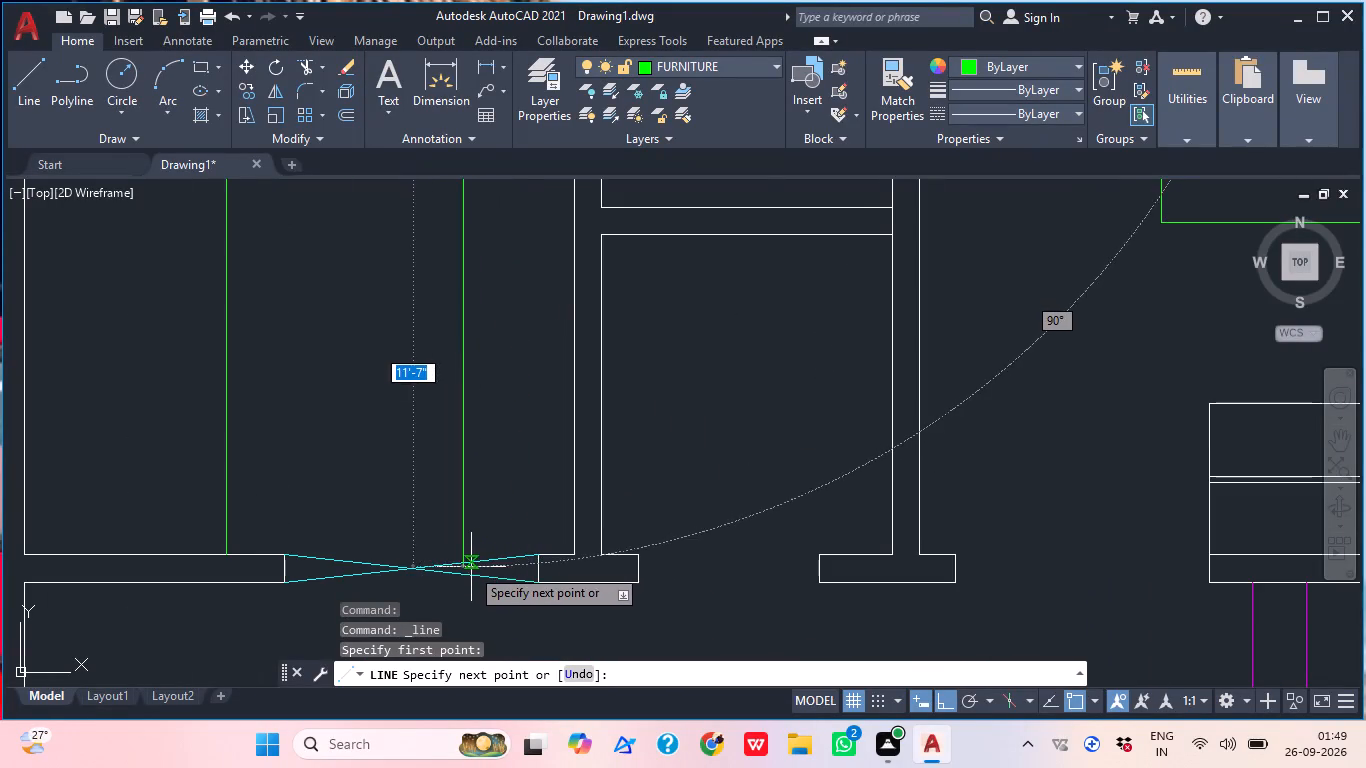
pyautogui.click(462, 565)
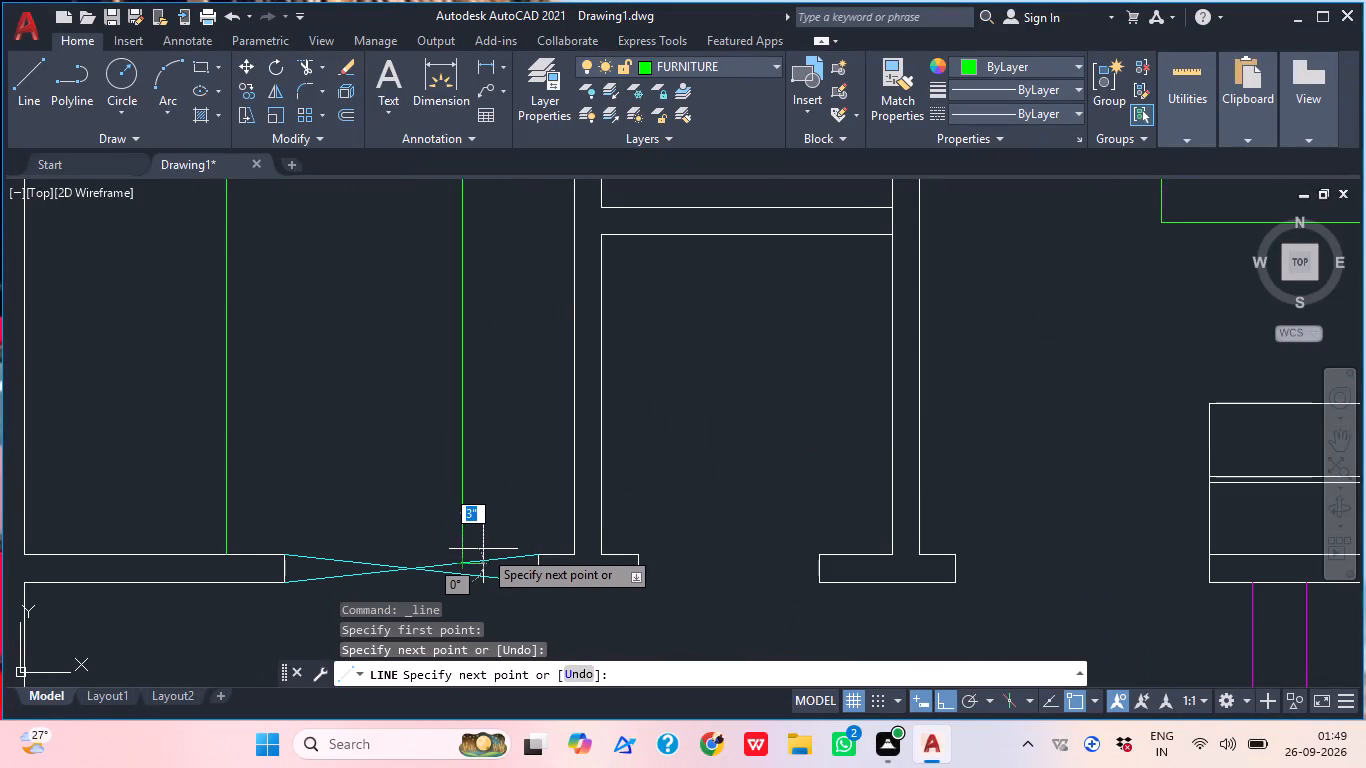
pyautogui.press('Escape')
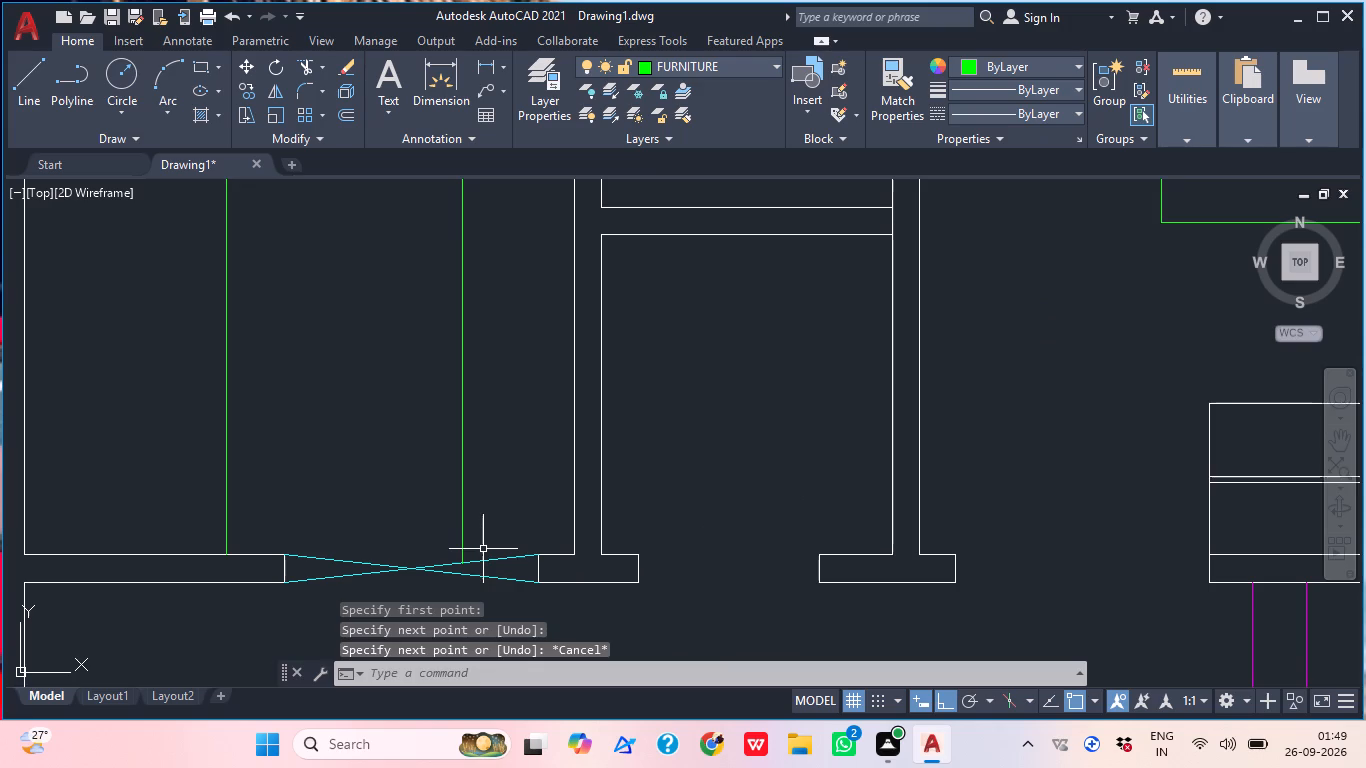
# On the WALL layer, draw a short line across the large room's rear wall thickness, between the two vertical furniture lines.
pyautogui.scroll(-1, 488, 512)
pyautogui.moveTo(474, 538); pyautogui.dragTo(420, 592, button='middle')
pyautogui.scroll(-1, 440, 473)
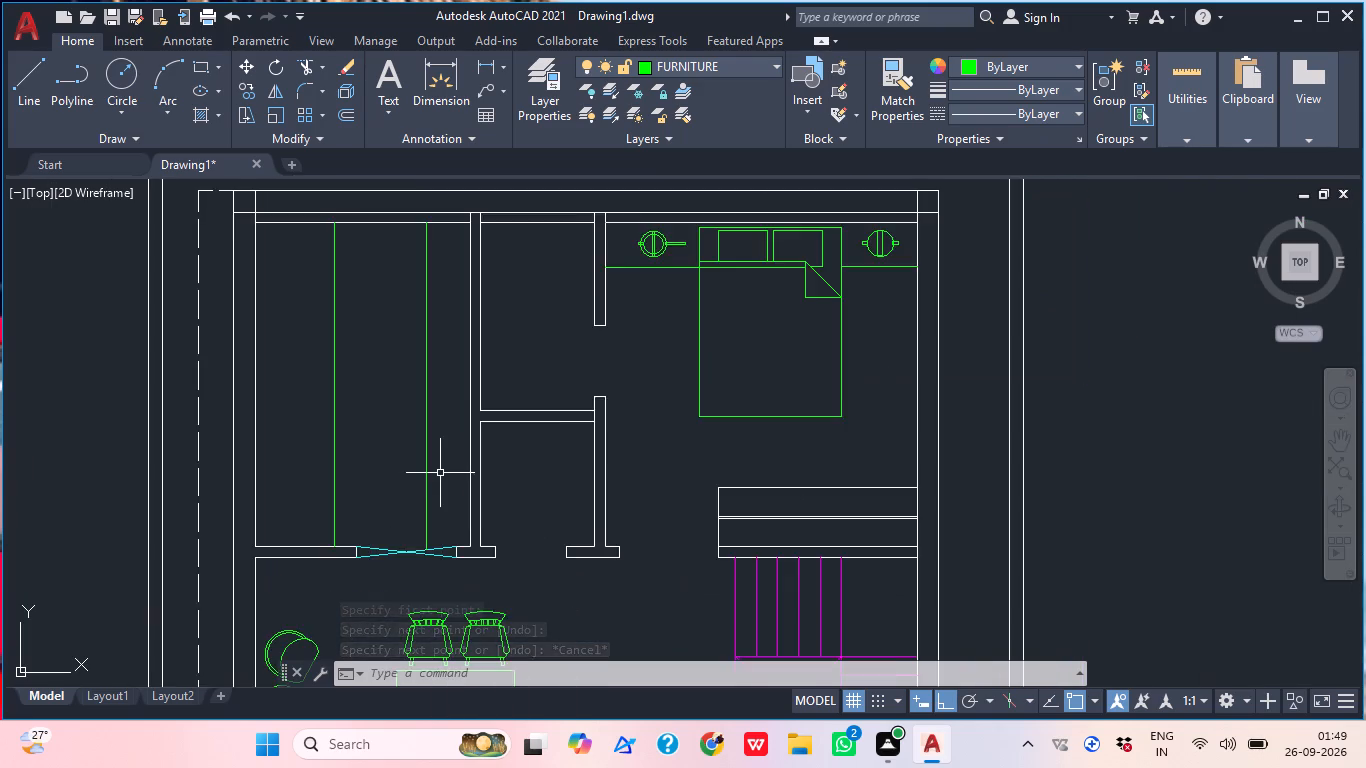
pyautogui.moveTo(440, 472); pyautogui.dragTo(410, 501, button='middle')
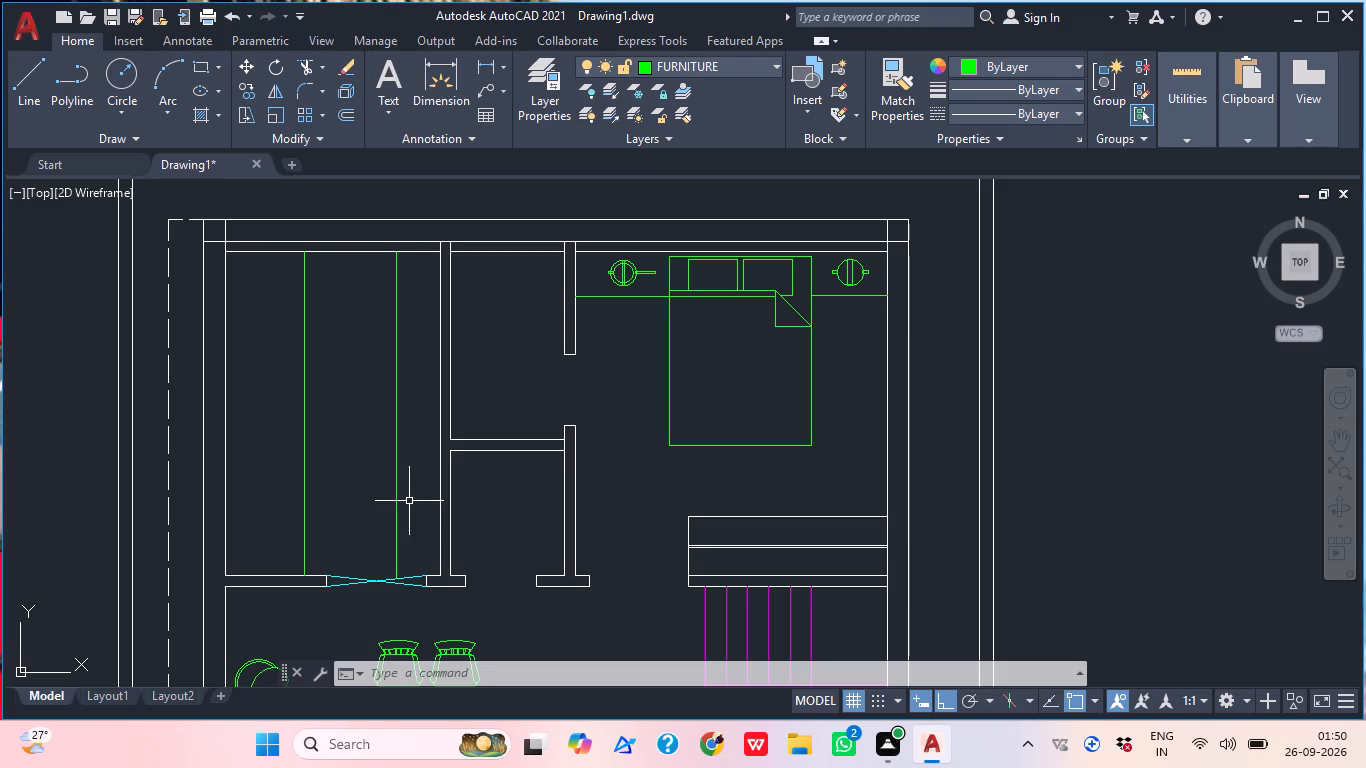
pyautogui.moveTo(407, 273); pyautogui.dragTo(412, 386, button='middle')
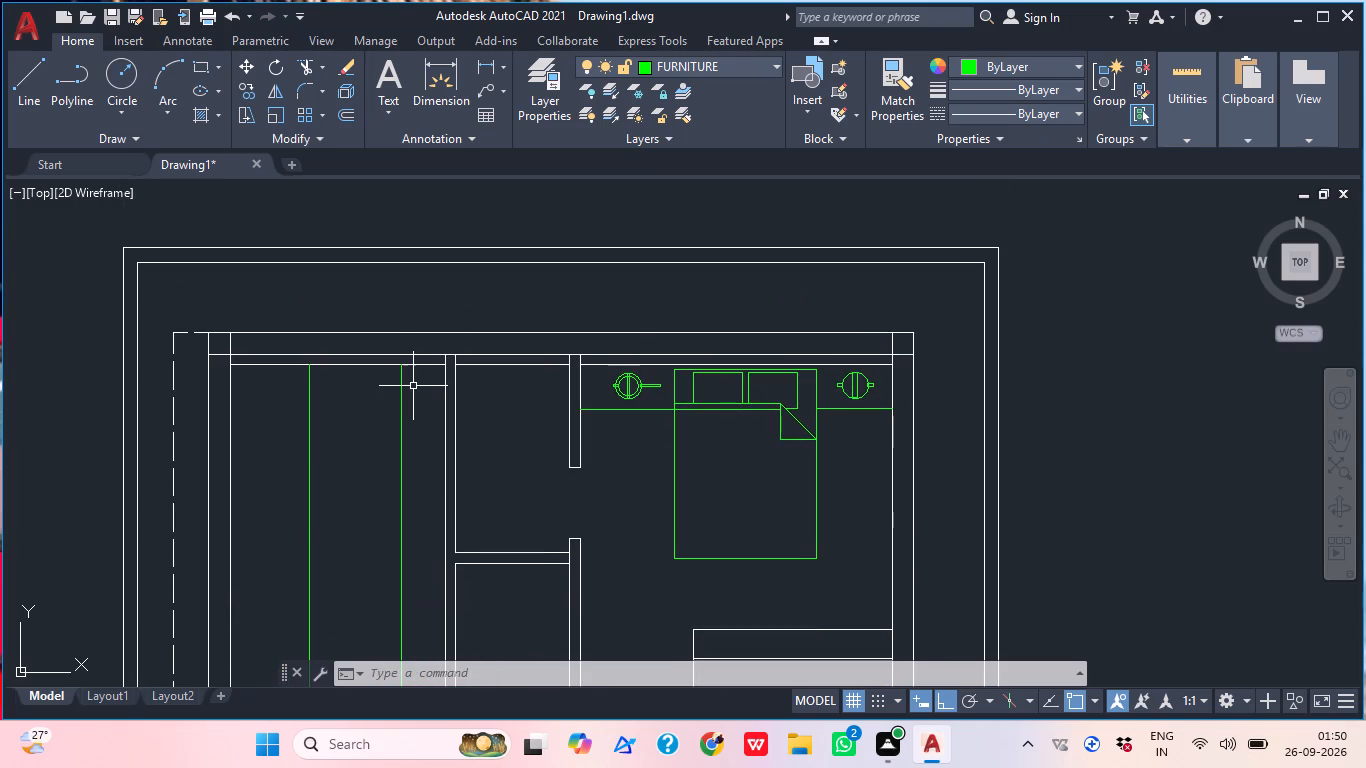
pyautogui.click(727, 69)
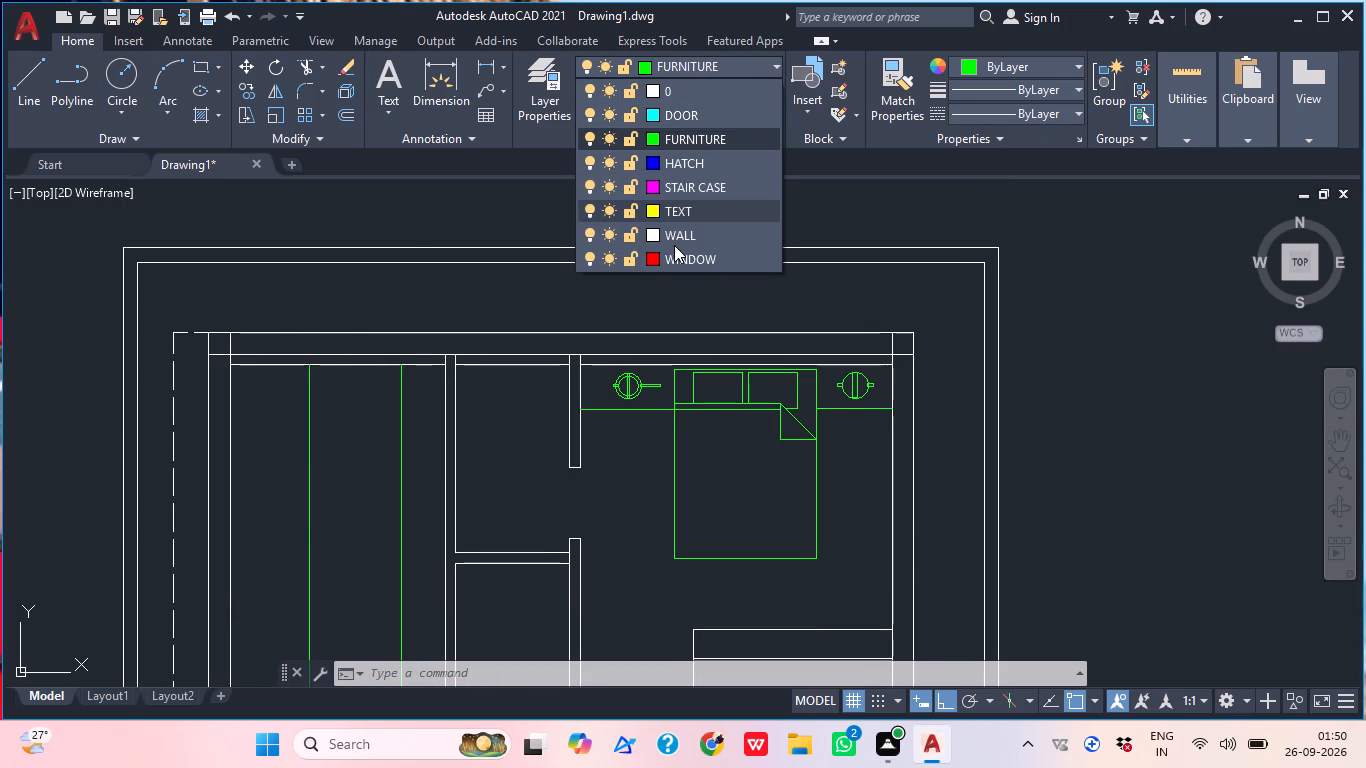
pyautogui.click(674, 245)
pyautogui.scroll(2, 258, 358)
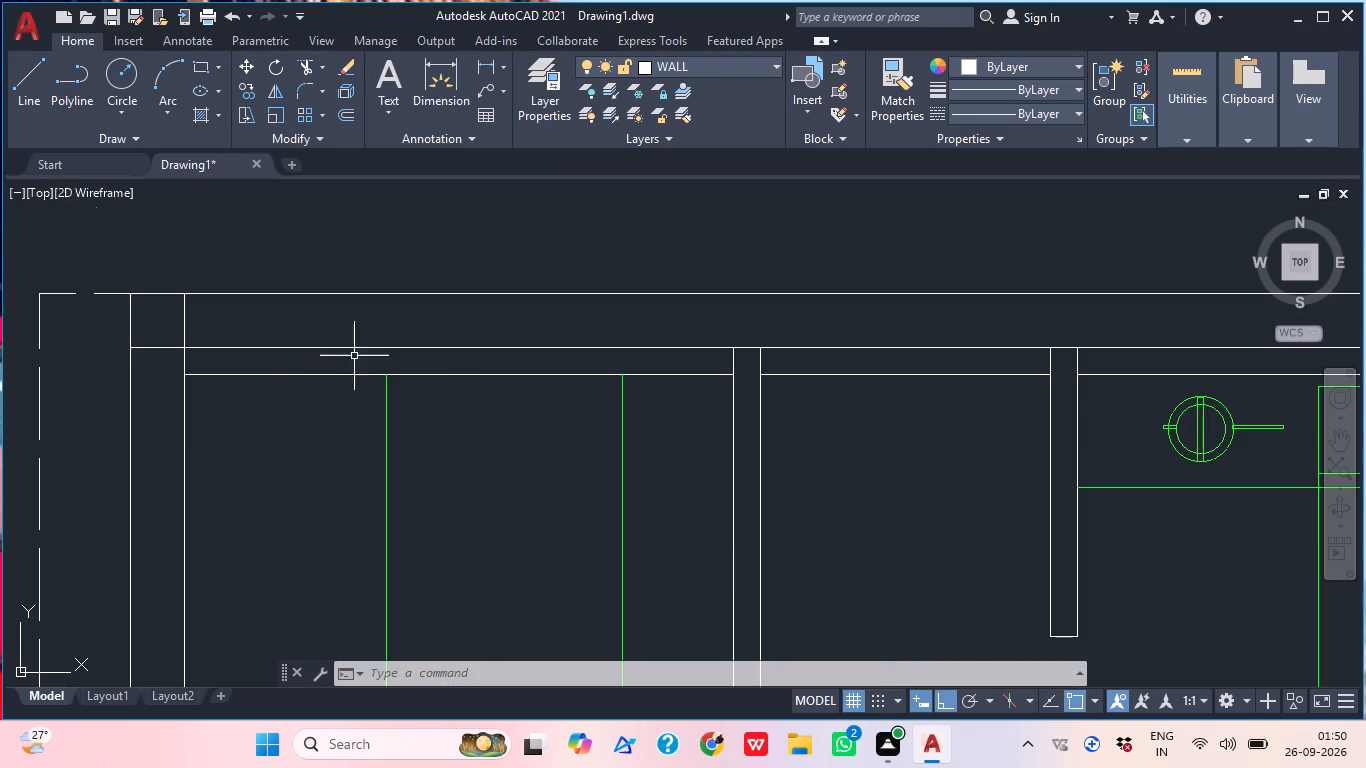
pyautogui.click(29, 78)
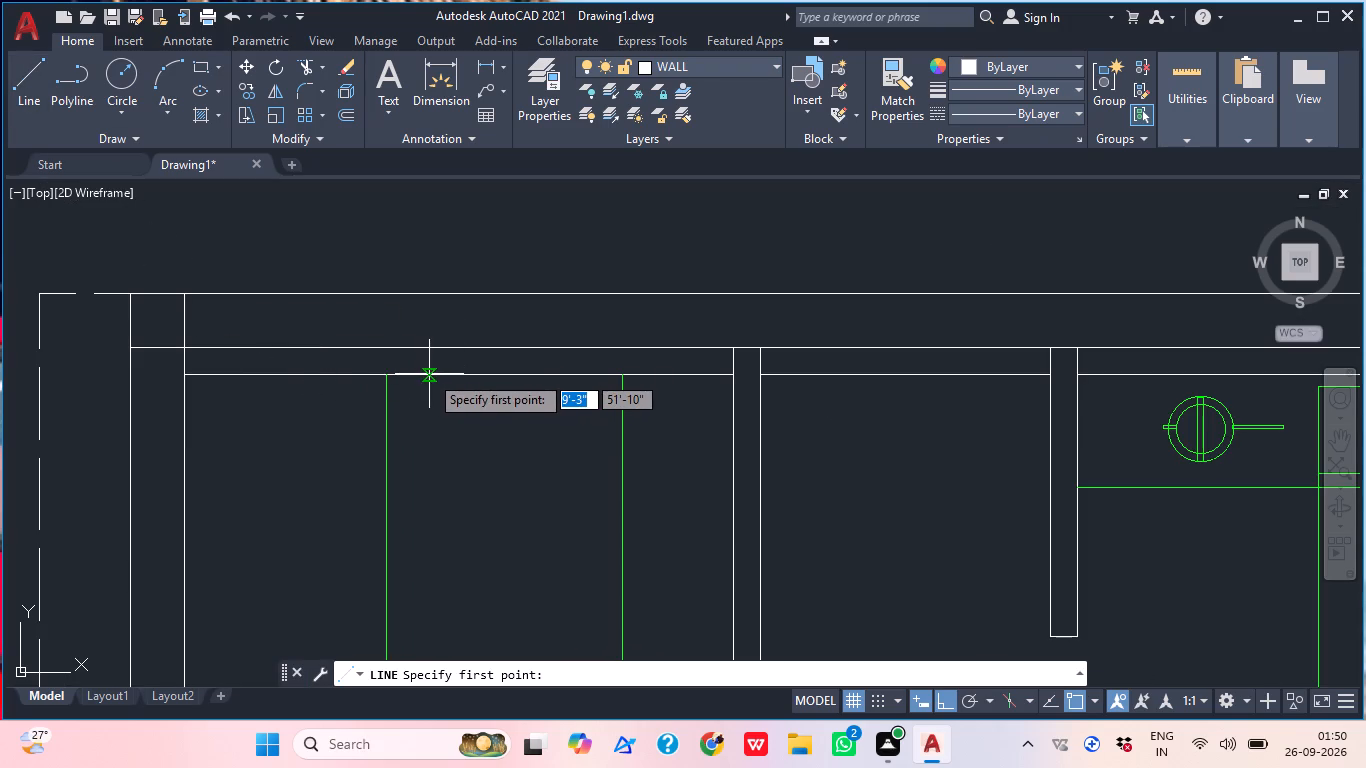
pyautogui.click(432, 374)
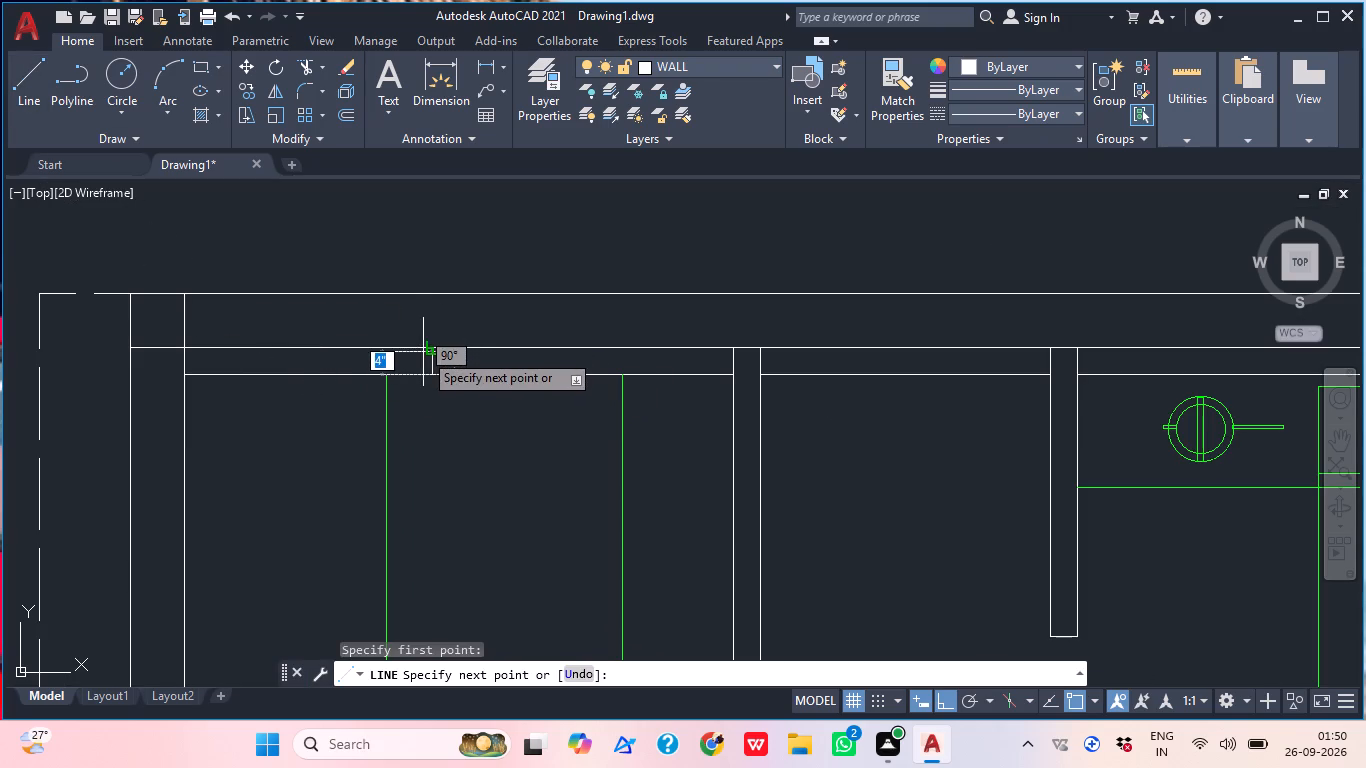
pyautogui.click(431, 349)
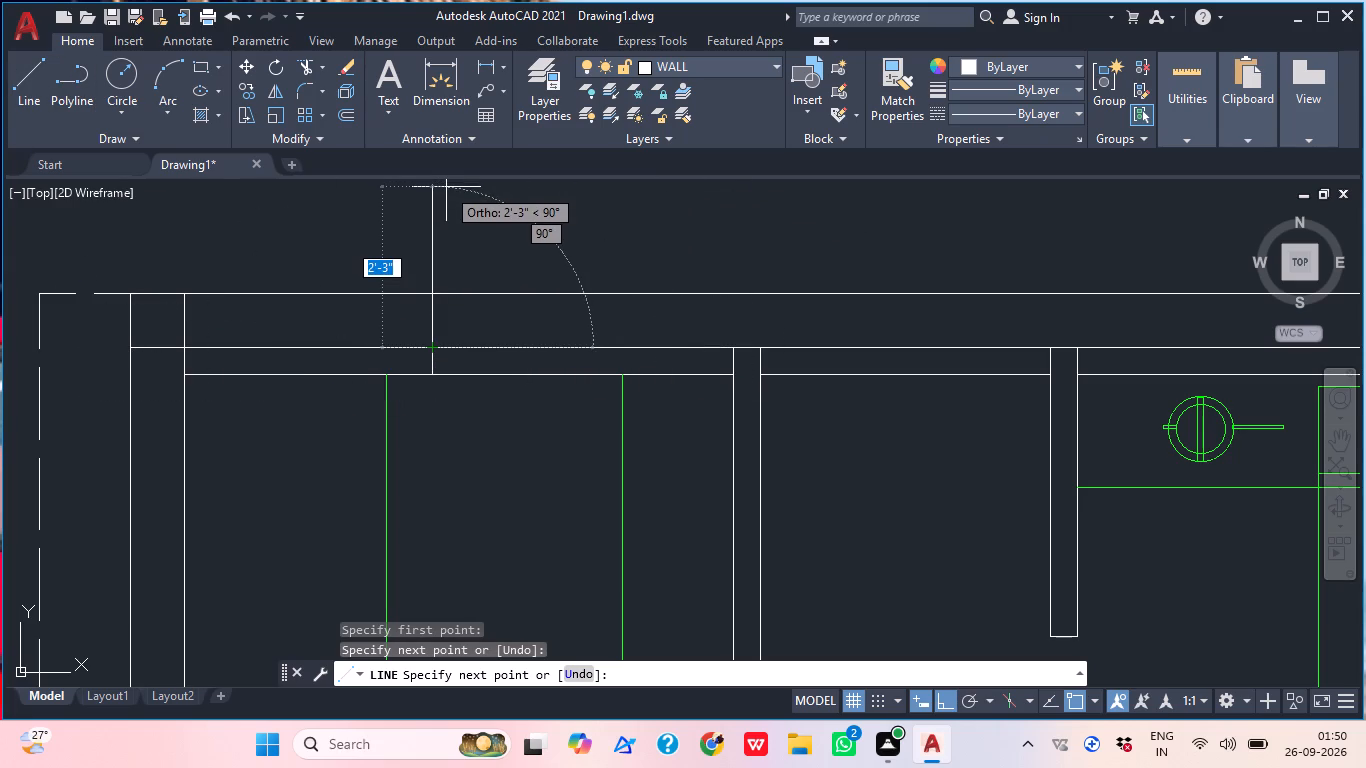
pyautogui.press('Escape')
pyautogui.write('TR')
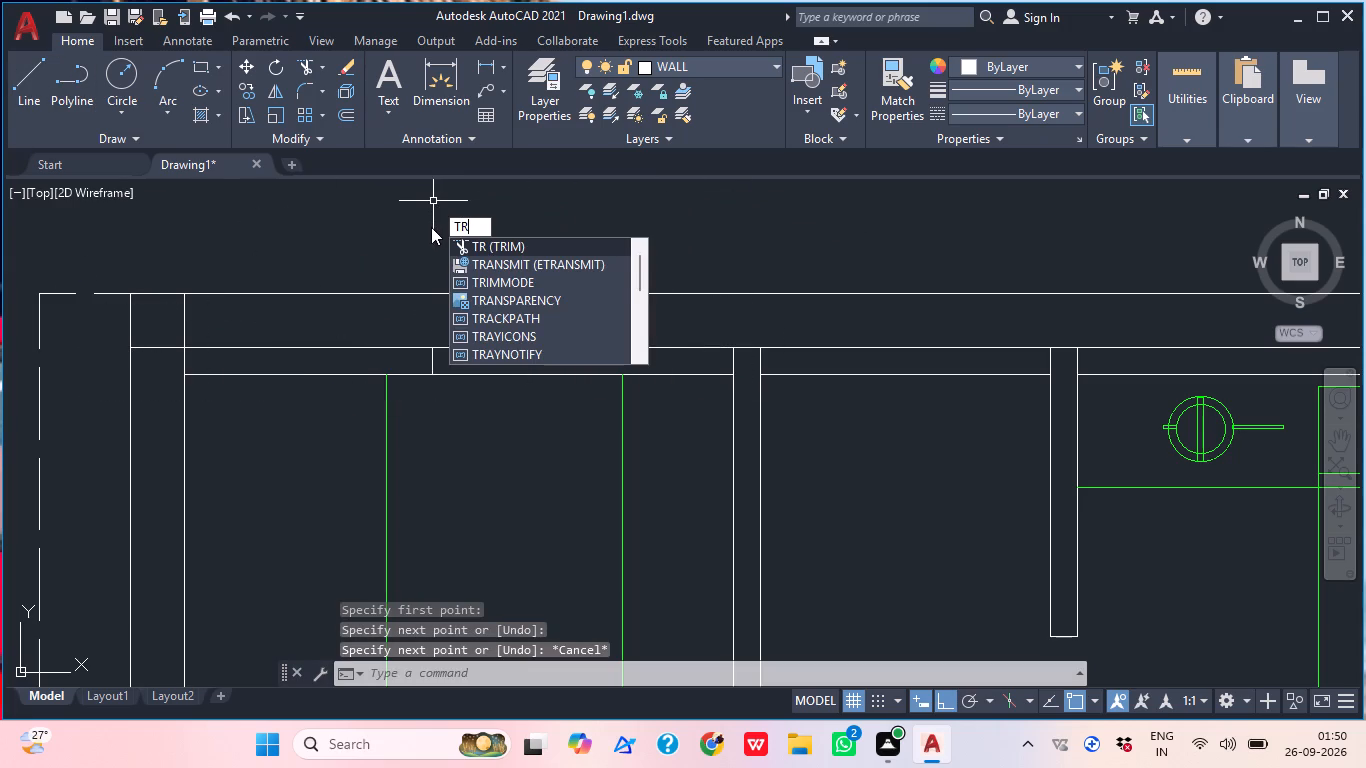
pyautogui.press('Escape')
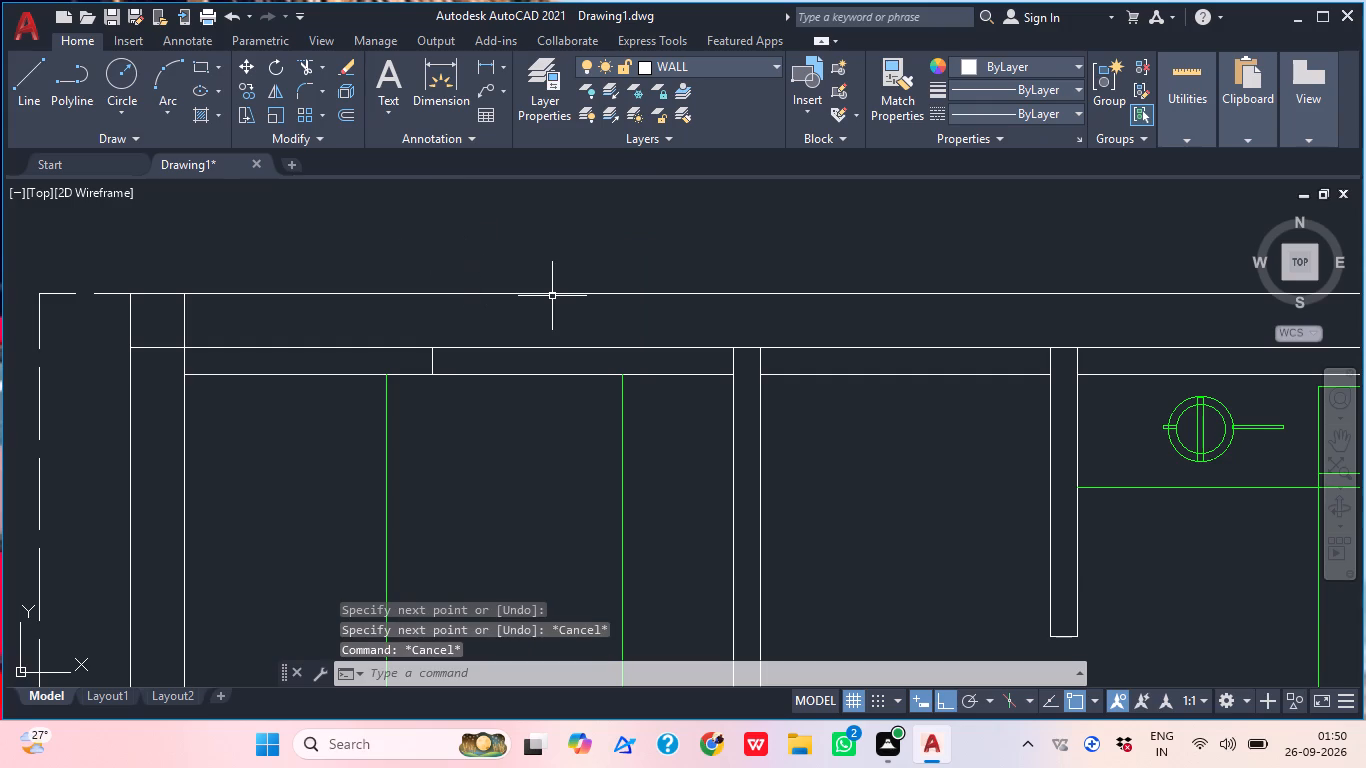
# Draw a second short line across the same rear wall, about 2'-3" from the first toward the small rooms.
pyautogui.press('l')
pyautogui.press('space')
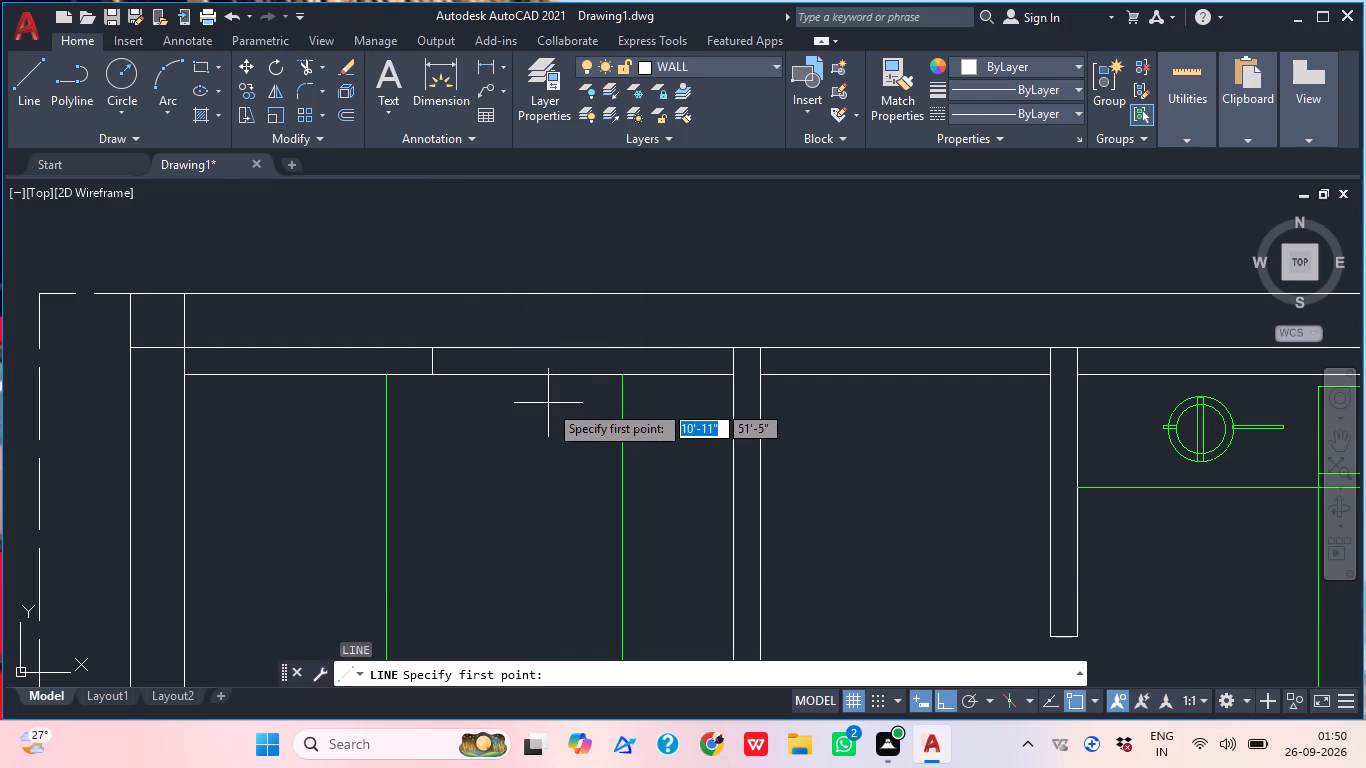
pyautogui.moveTo(593, 373); pyautogui.dragTo(550, 393, button='middle')
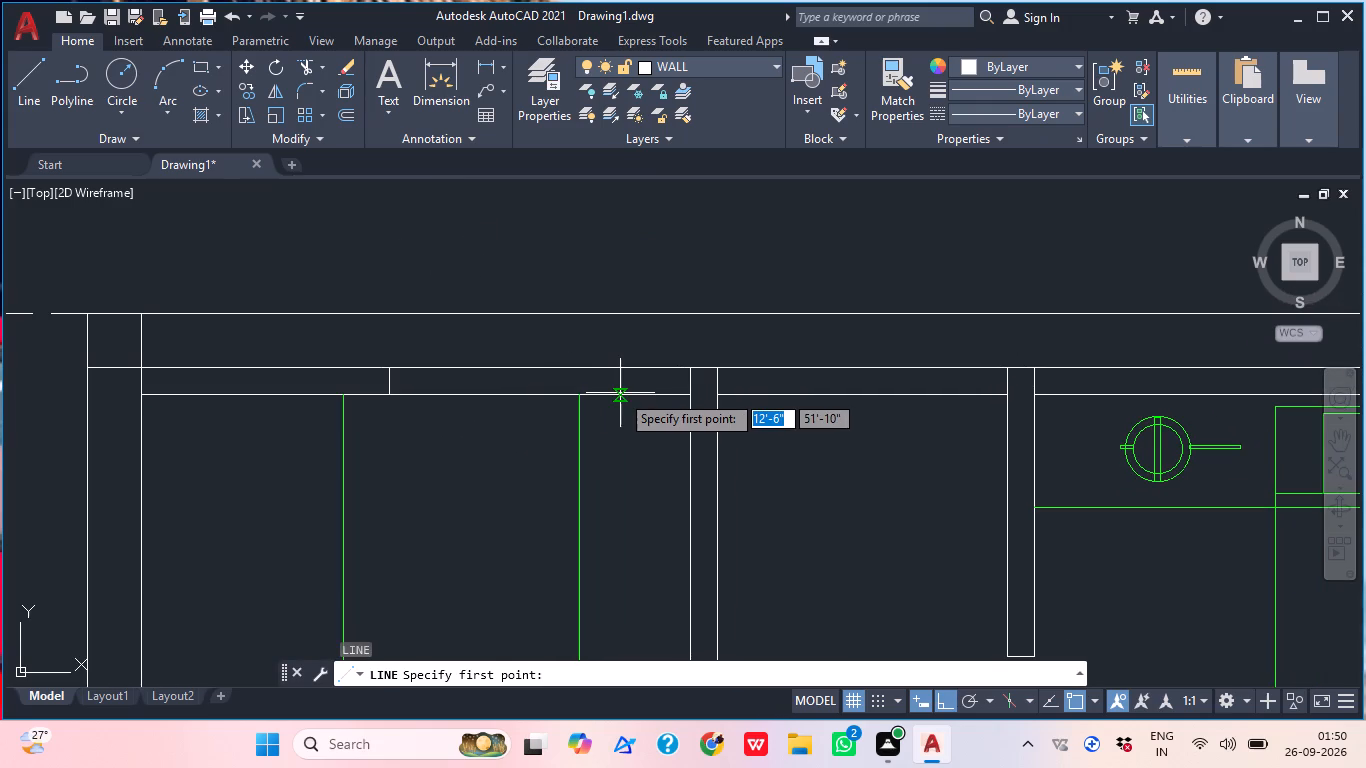
pyautogui.click(550, 395)
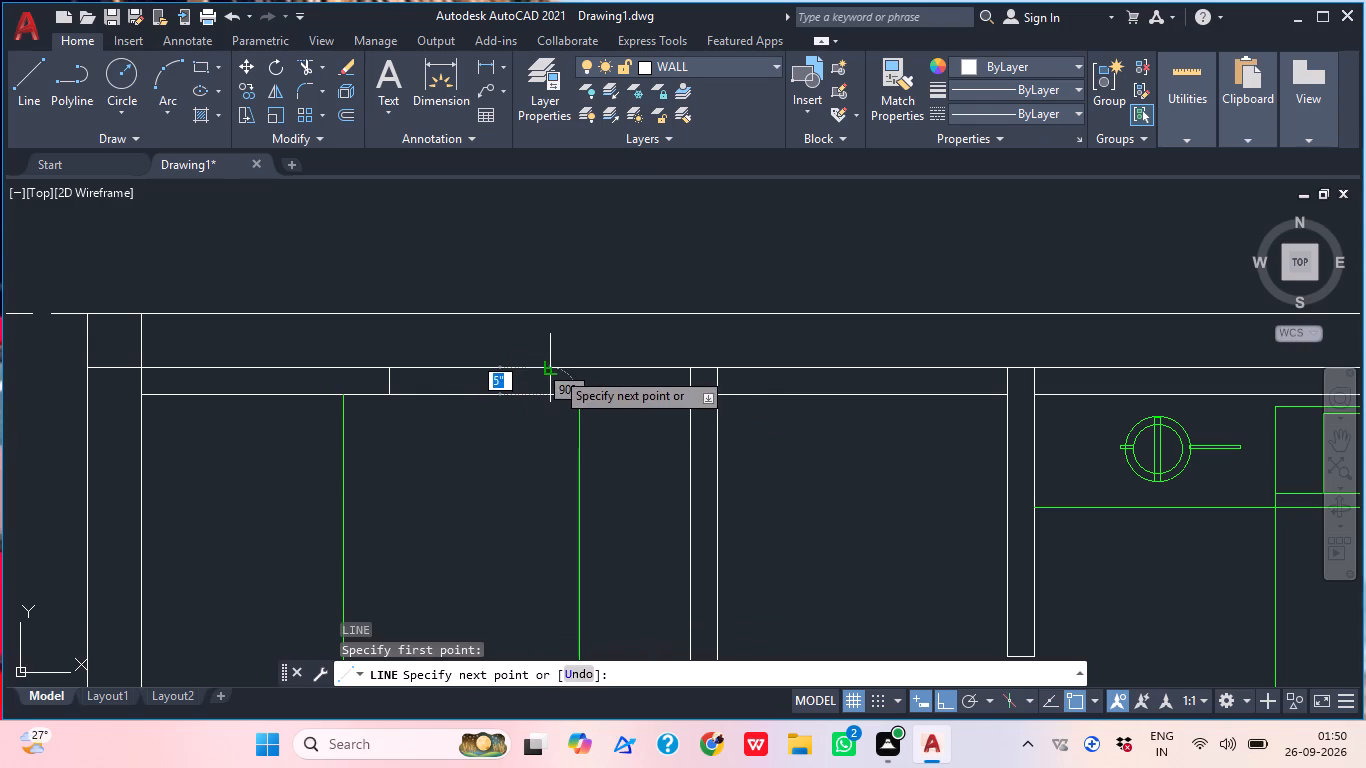
pyautogui.click(555, 370)
pyautogui.press('Escape')
pyautogui.moveTo(576, 413); pyautogui.dragTo(553, 431, button='middle')
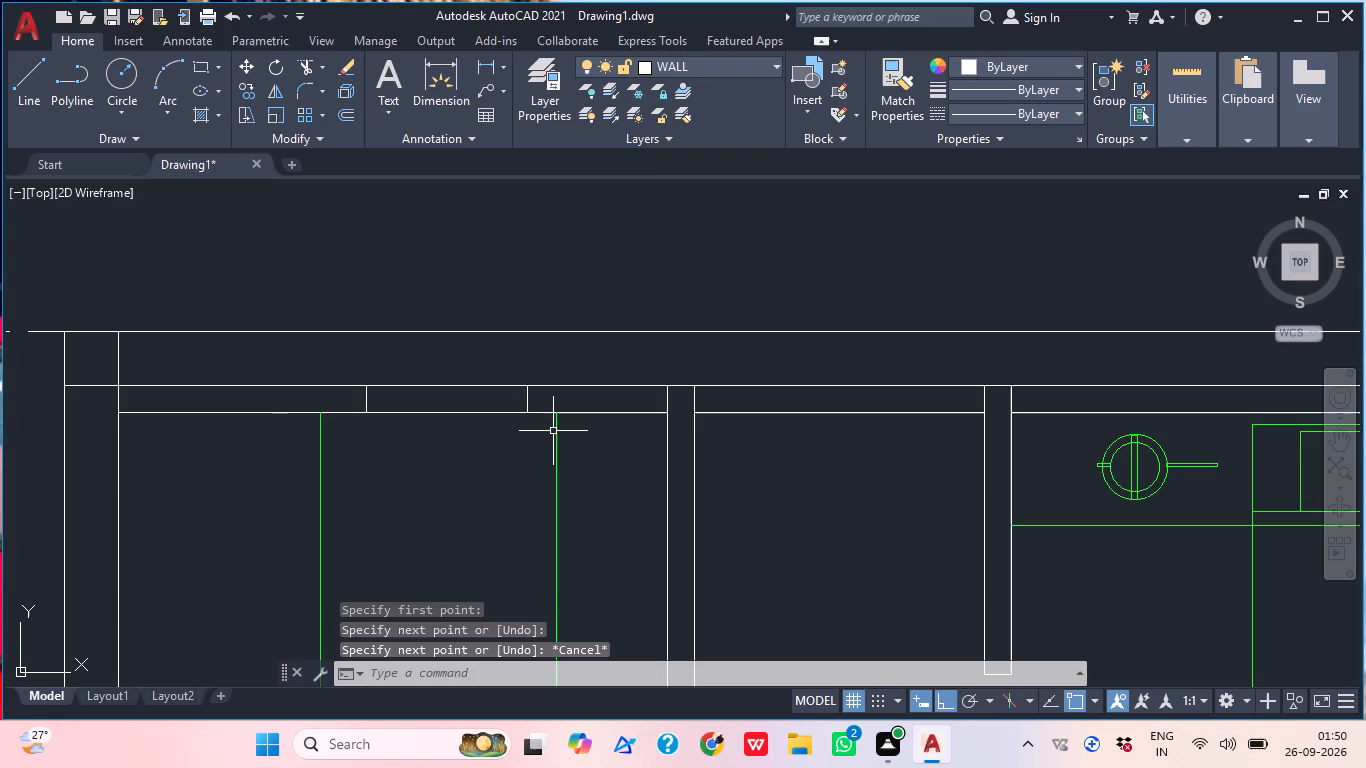
# Trim both rear wall lines between the two short lines to open the wall.
pyautogui.write('TR')
pyautogui.press('space')
pyautogui.click(430, 429)
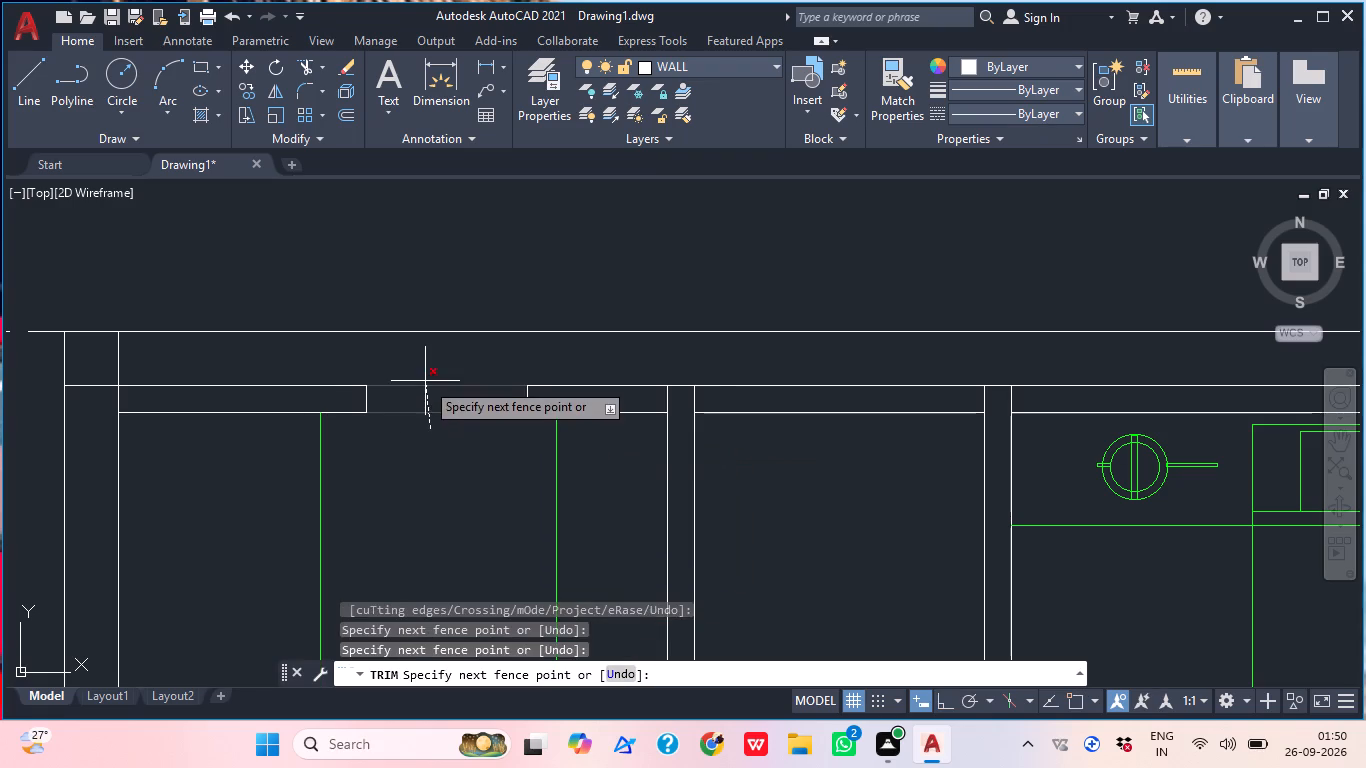
pyautogui.click(425, 381)
pyautogui.press('Escape')
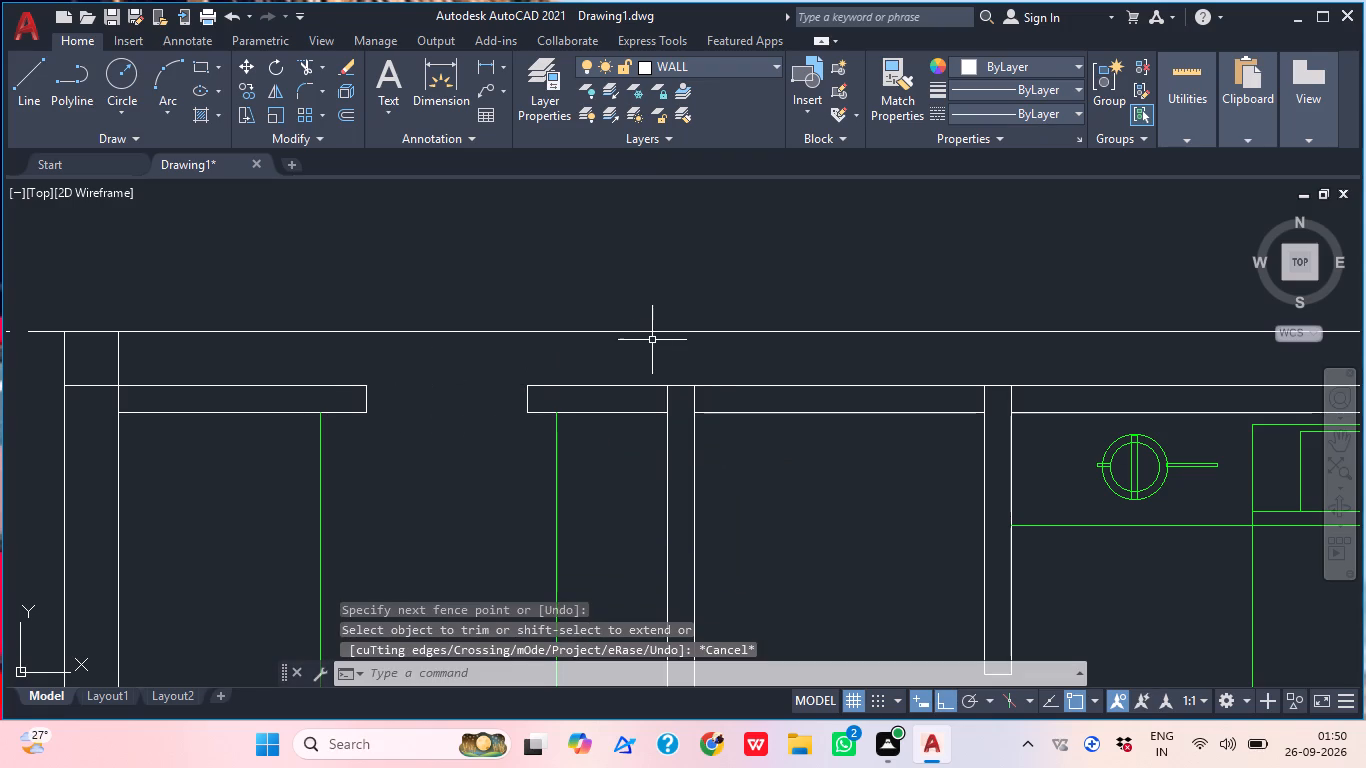
pyautogui.press('space')
pyautogui.press('Escape')
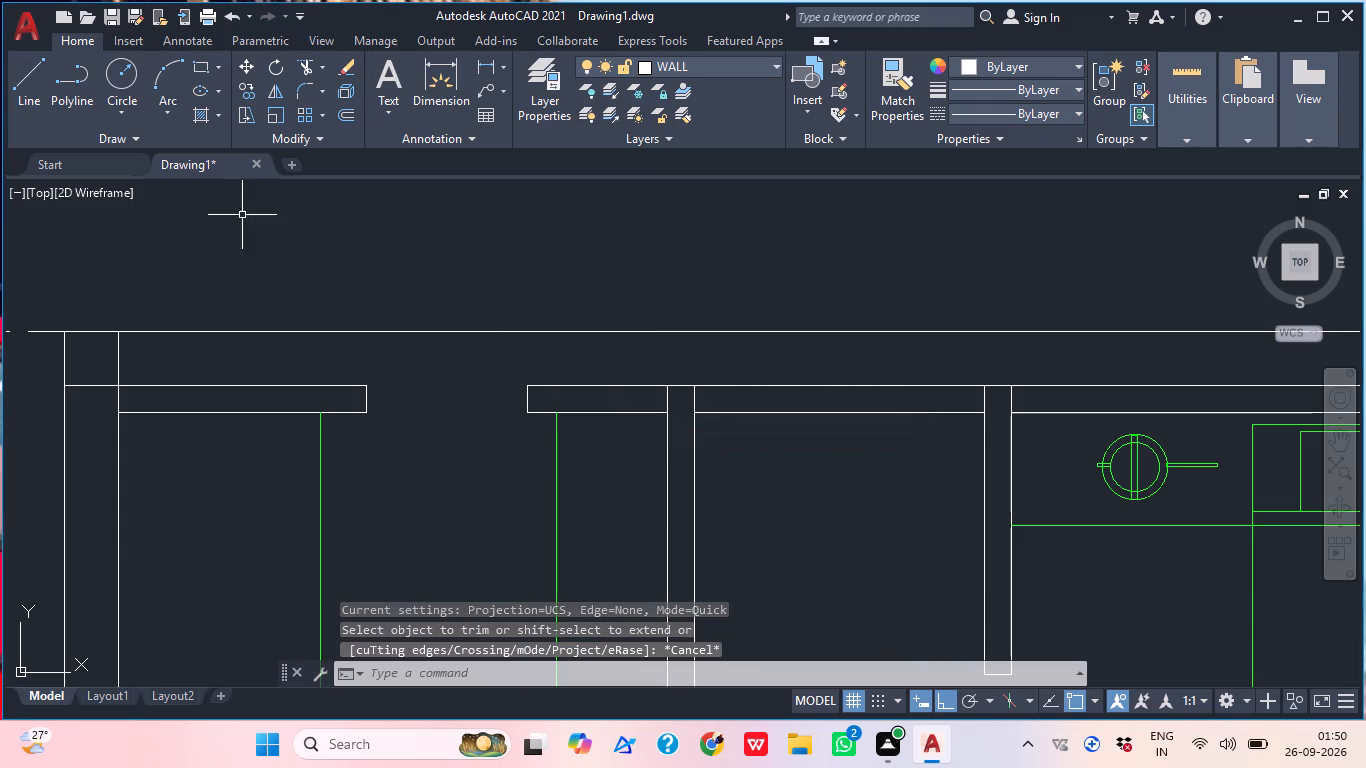
# Draw another short line across the rear wall between the new opening and the small-room partition wall.
pyautogui.click(32, 86)
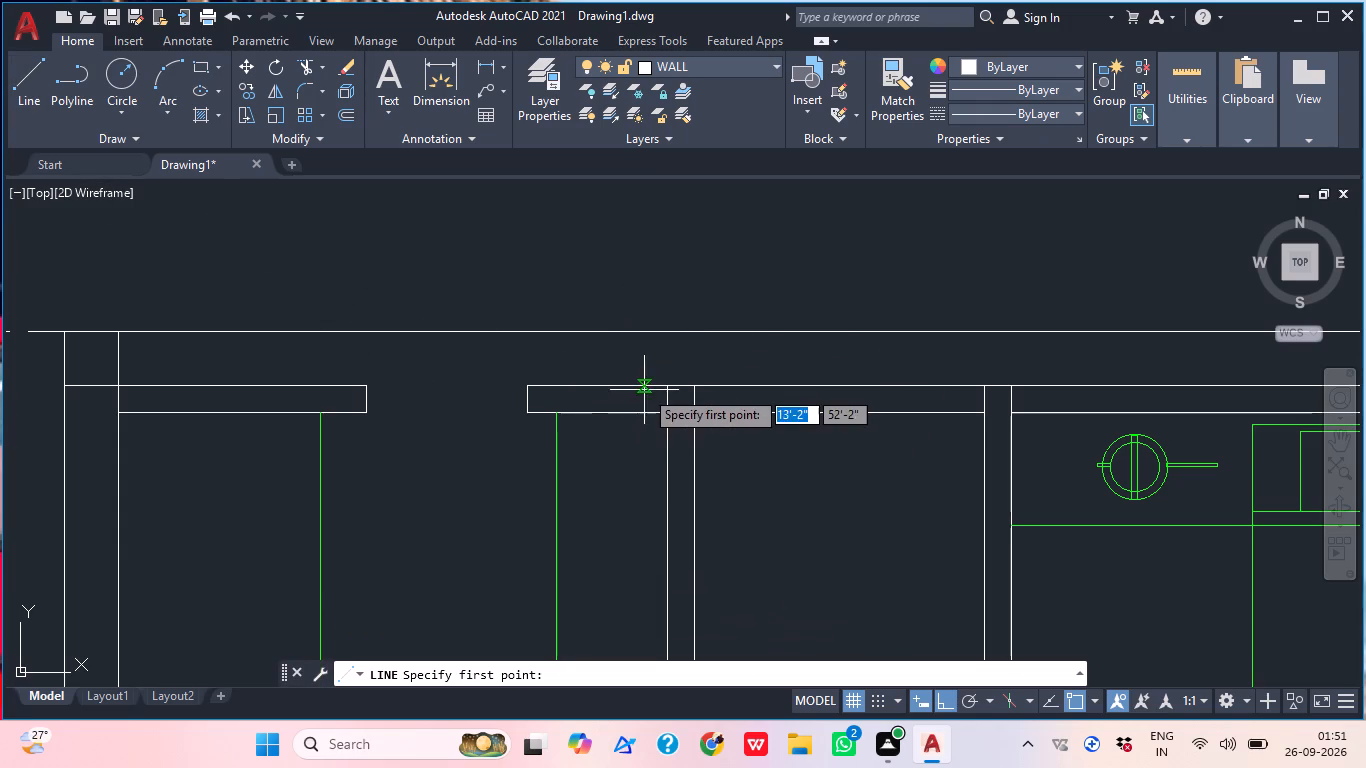
pyautogui.scroll(2, 645, 416)
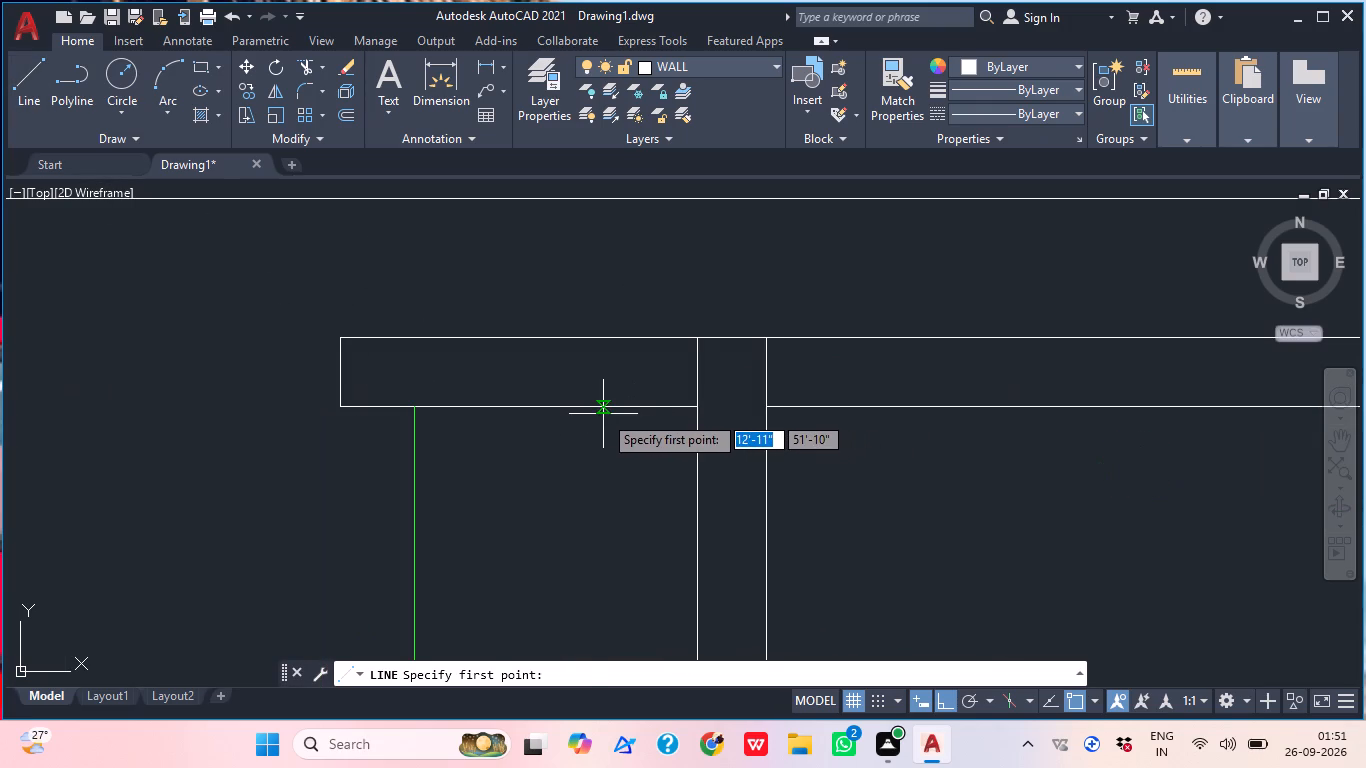
pyautogui.click(603, 414)
pyautogui.click(608, 343)
pyautogui.press('Escape')
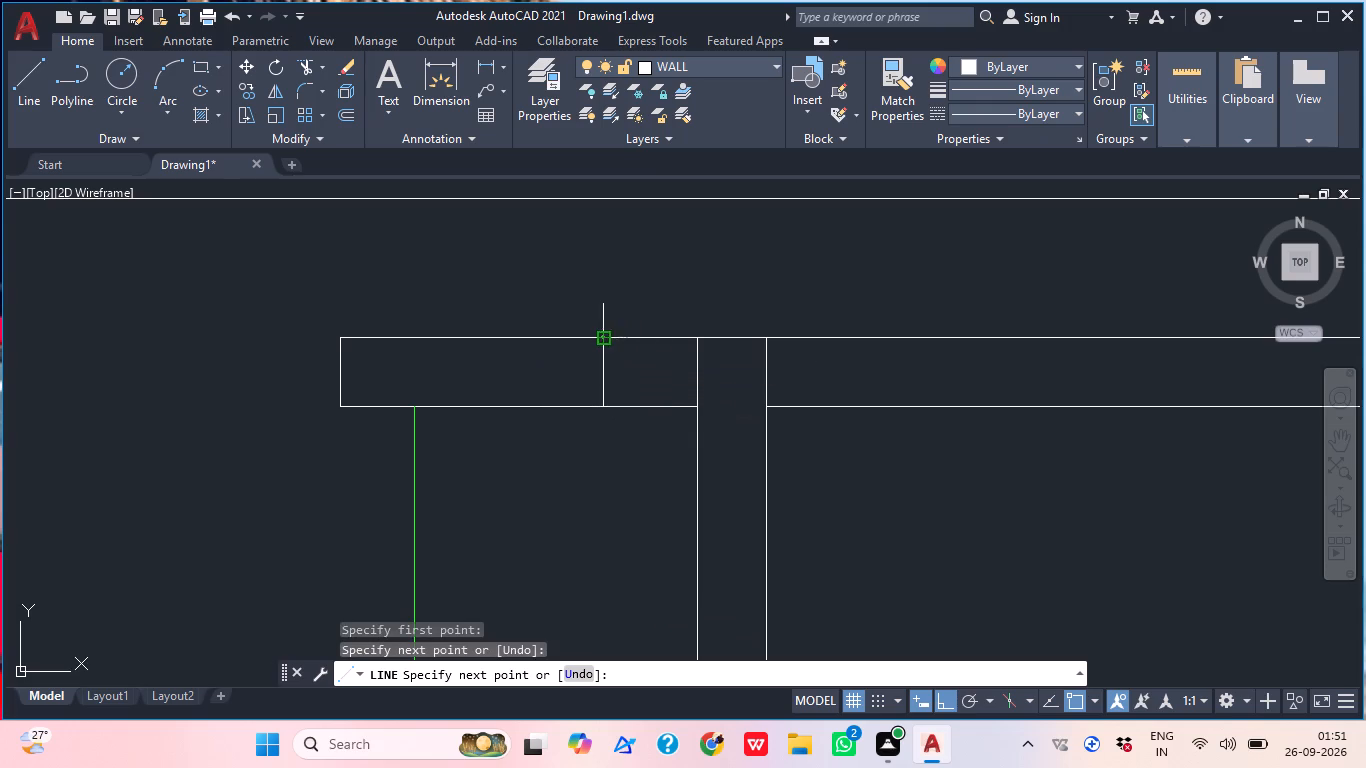
pyautogui.scroll(-2, 608, 343)
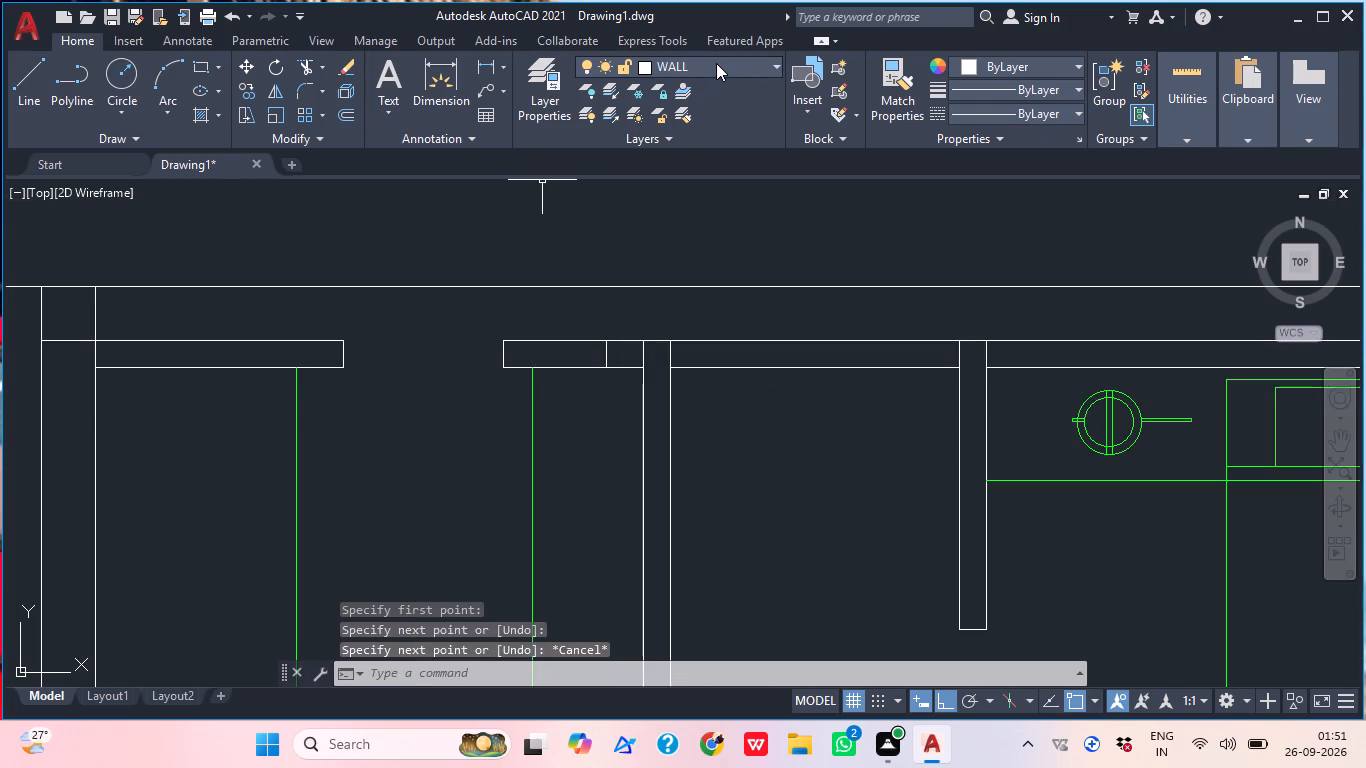
# Make DOOR the current layer.
pyautogui.click(716, 63)
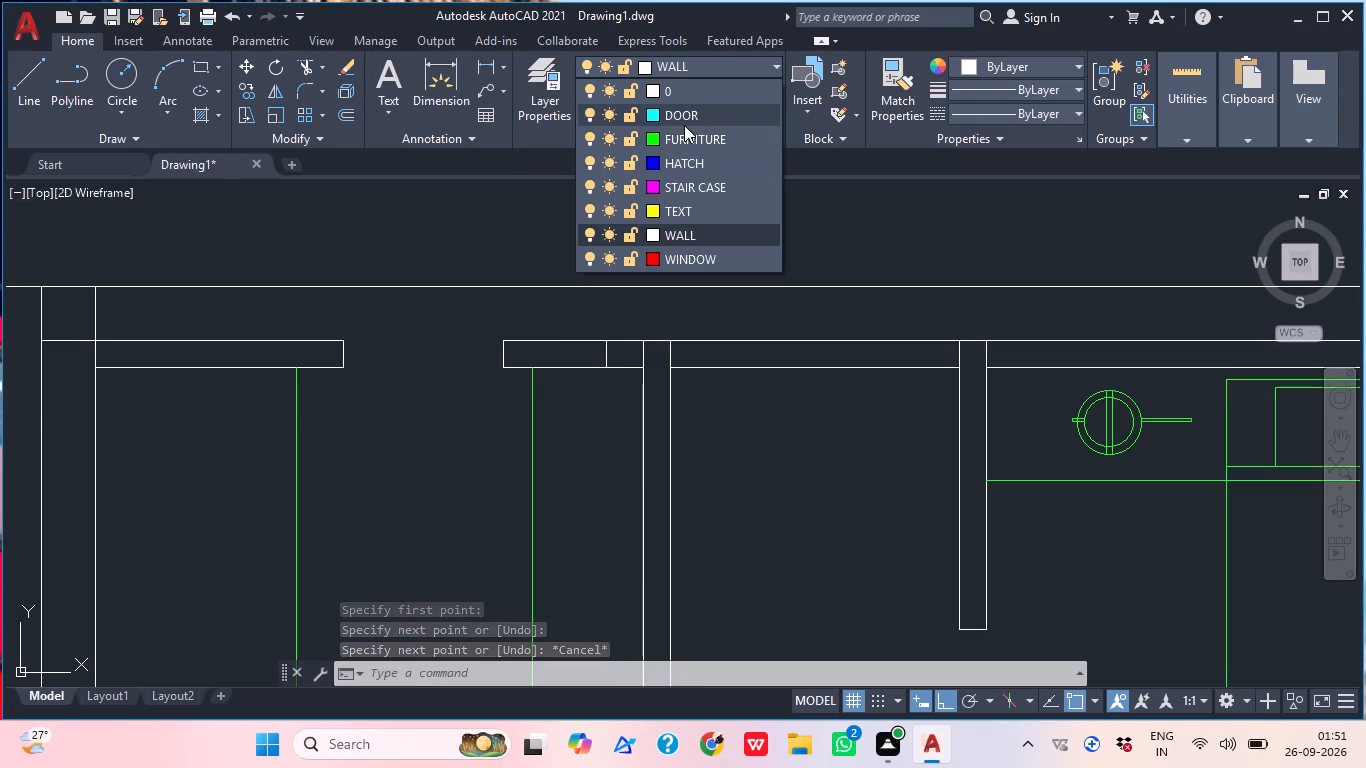
pyautogui.click(684, 125)
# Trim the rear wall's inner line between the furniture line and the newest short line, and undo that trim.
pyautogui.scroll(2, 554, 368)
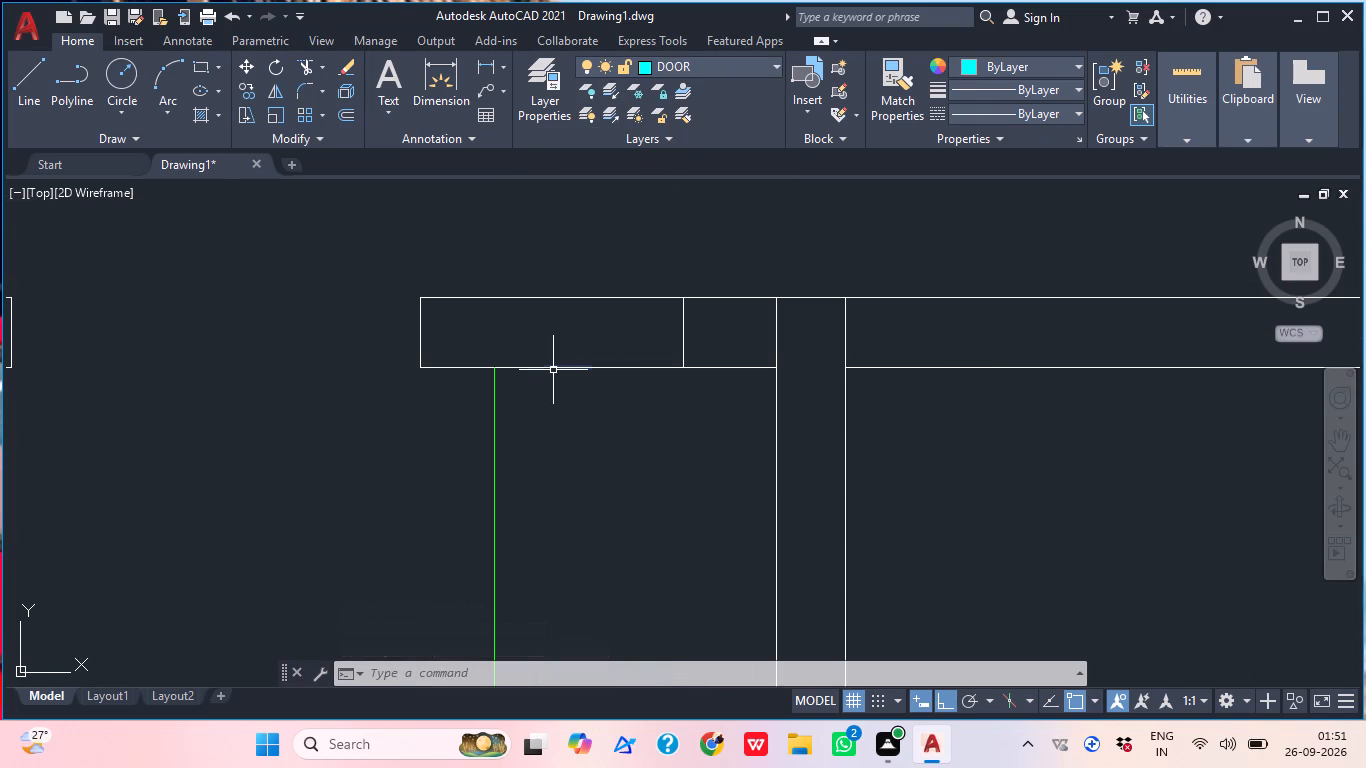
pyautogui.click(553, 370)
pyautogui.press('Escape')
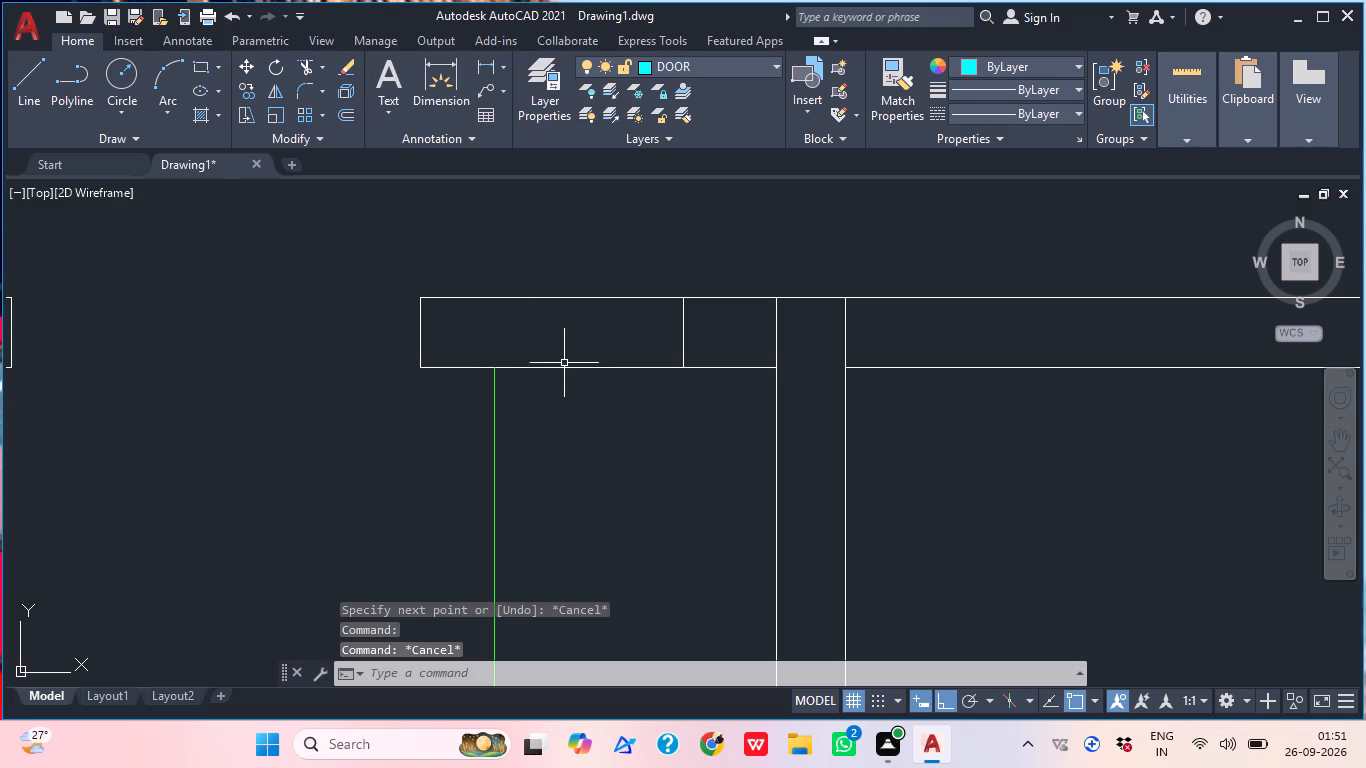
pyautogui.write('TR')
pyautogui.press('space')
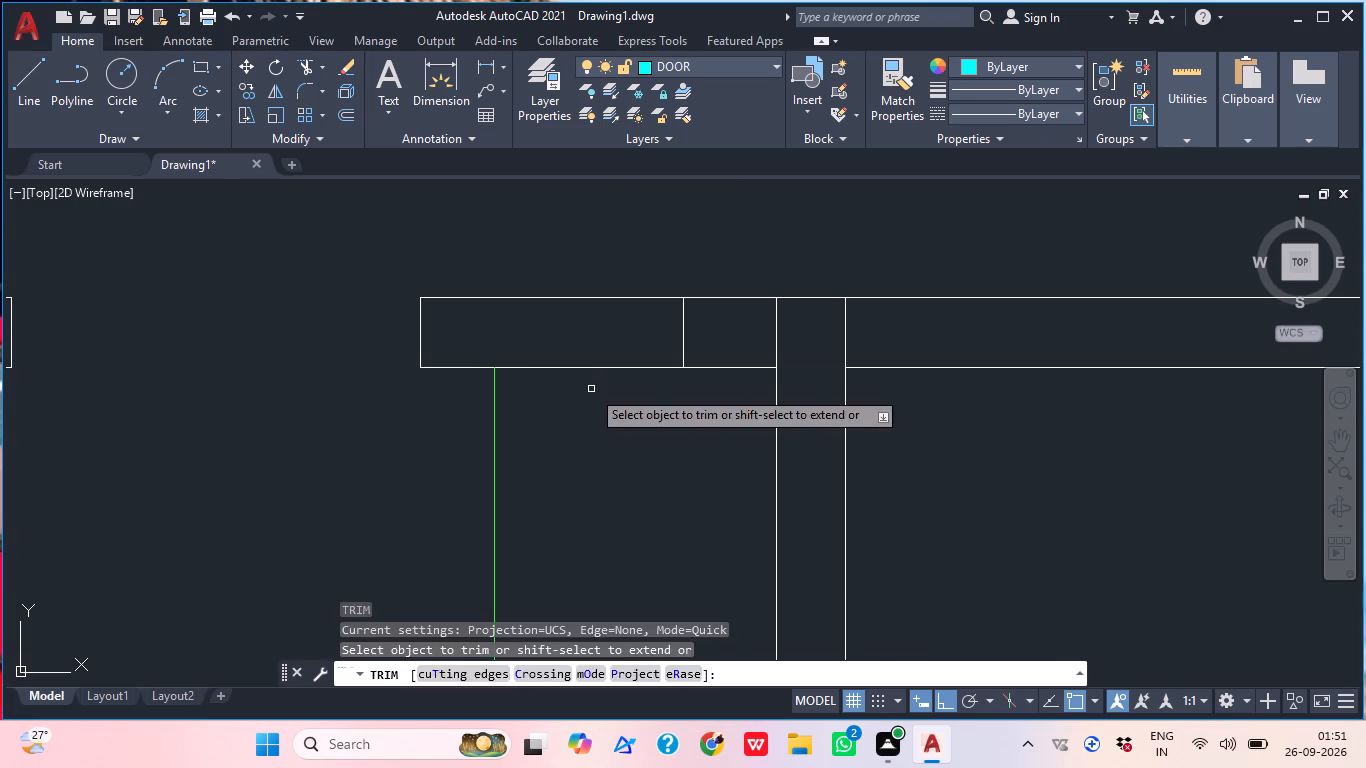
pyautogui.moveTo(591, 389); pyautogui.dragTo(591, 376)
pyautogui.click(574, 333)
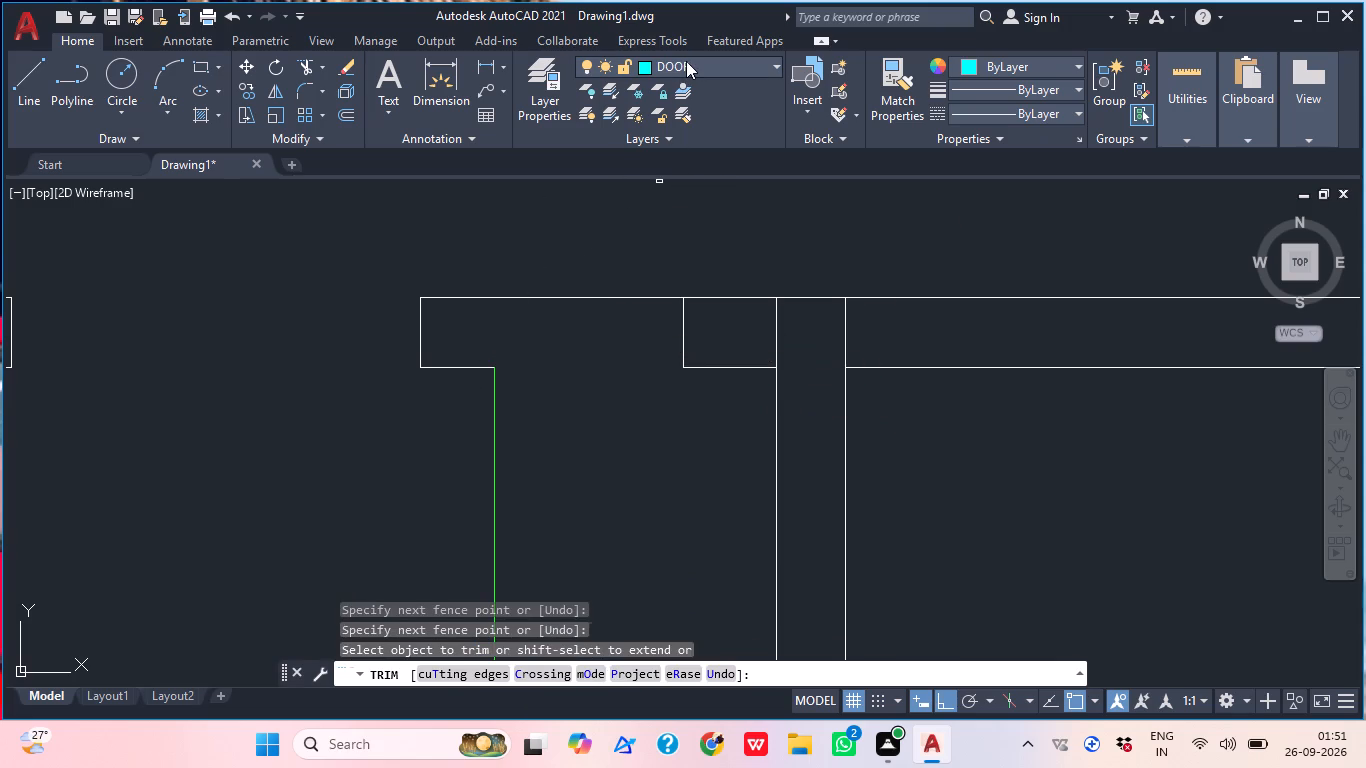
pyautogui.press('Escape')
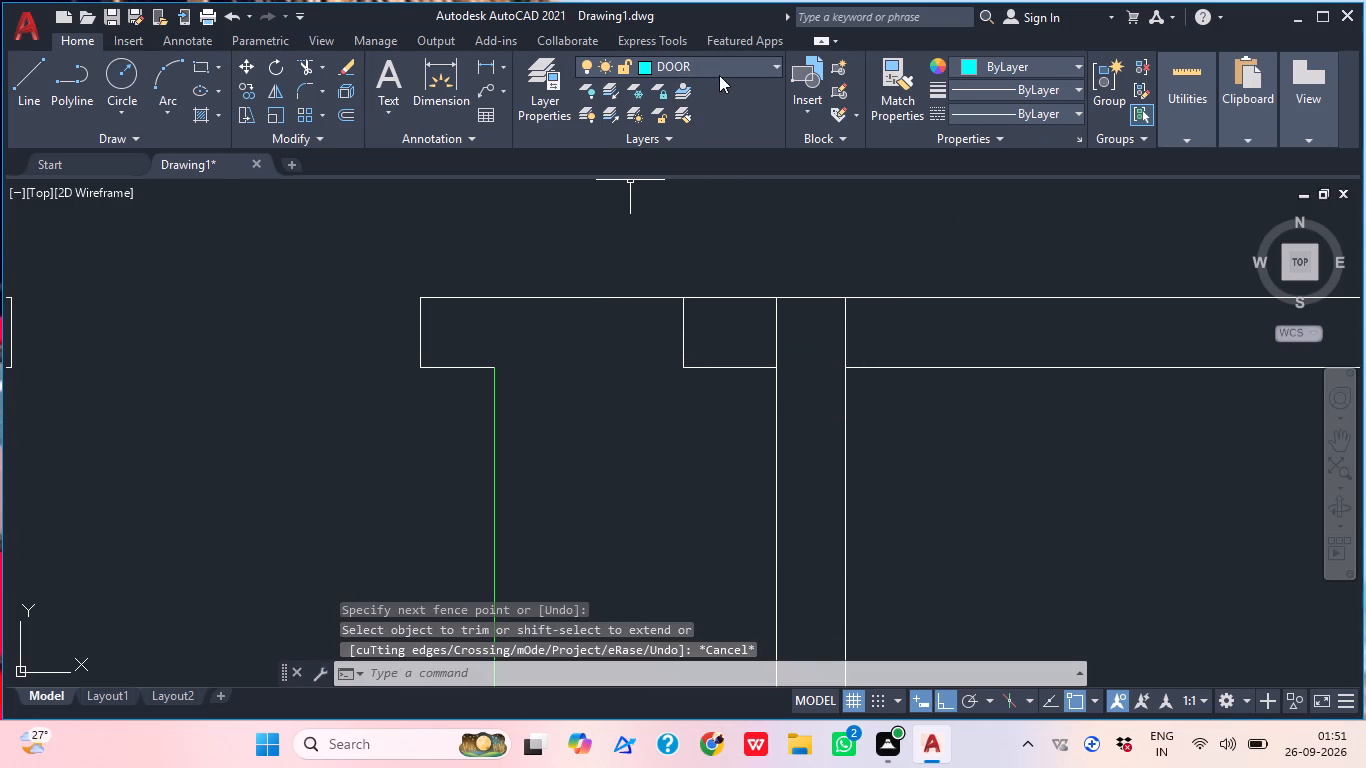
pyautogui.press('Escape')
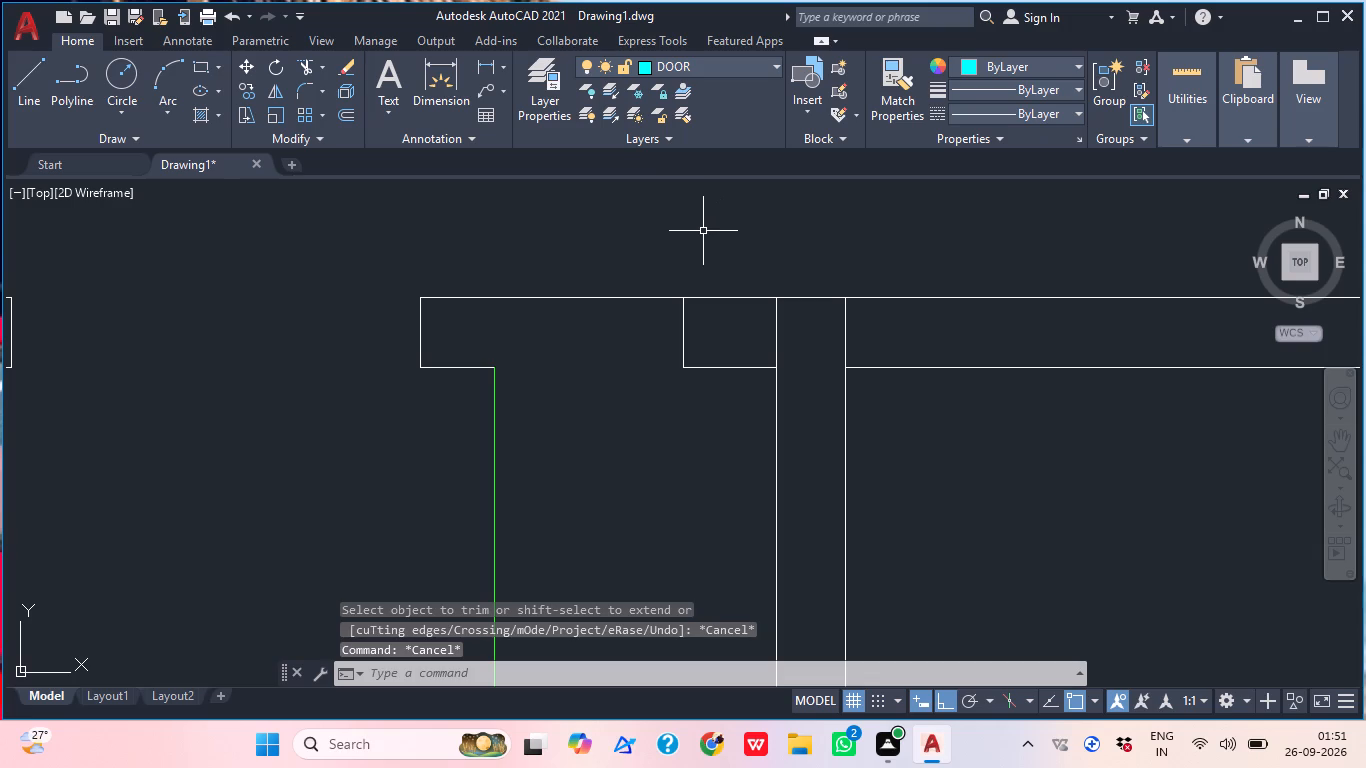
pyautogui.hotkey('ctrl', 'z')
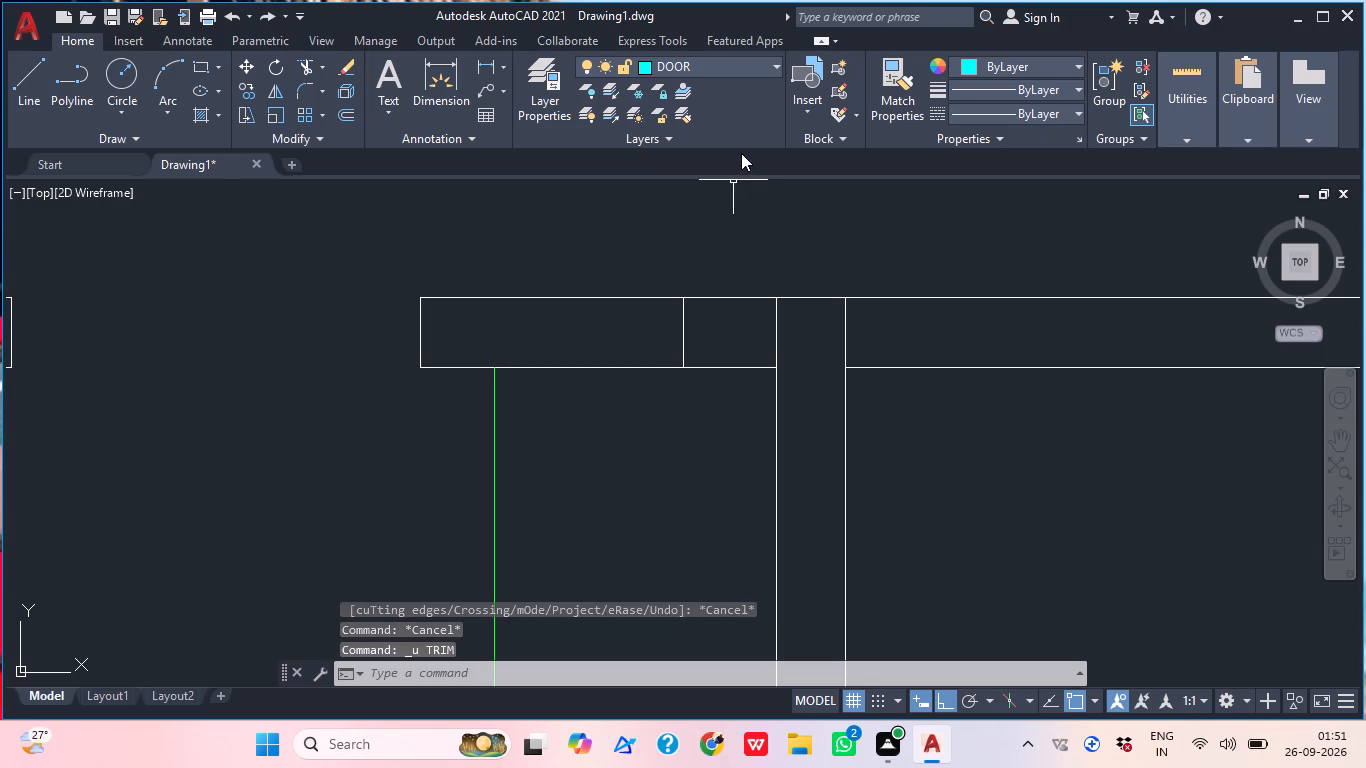
# Examine the rear rooms, dining area, staircase, living room and car porch for openings and linework that still need drawing.
pyautogui.scroll(-2, 722, 158)
pyautogui.moveTo(688, 225); pyautogui.dragTo(656, 247, button='middle')
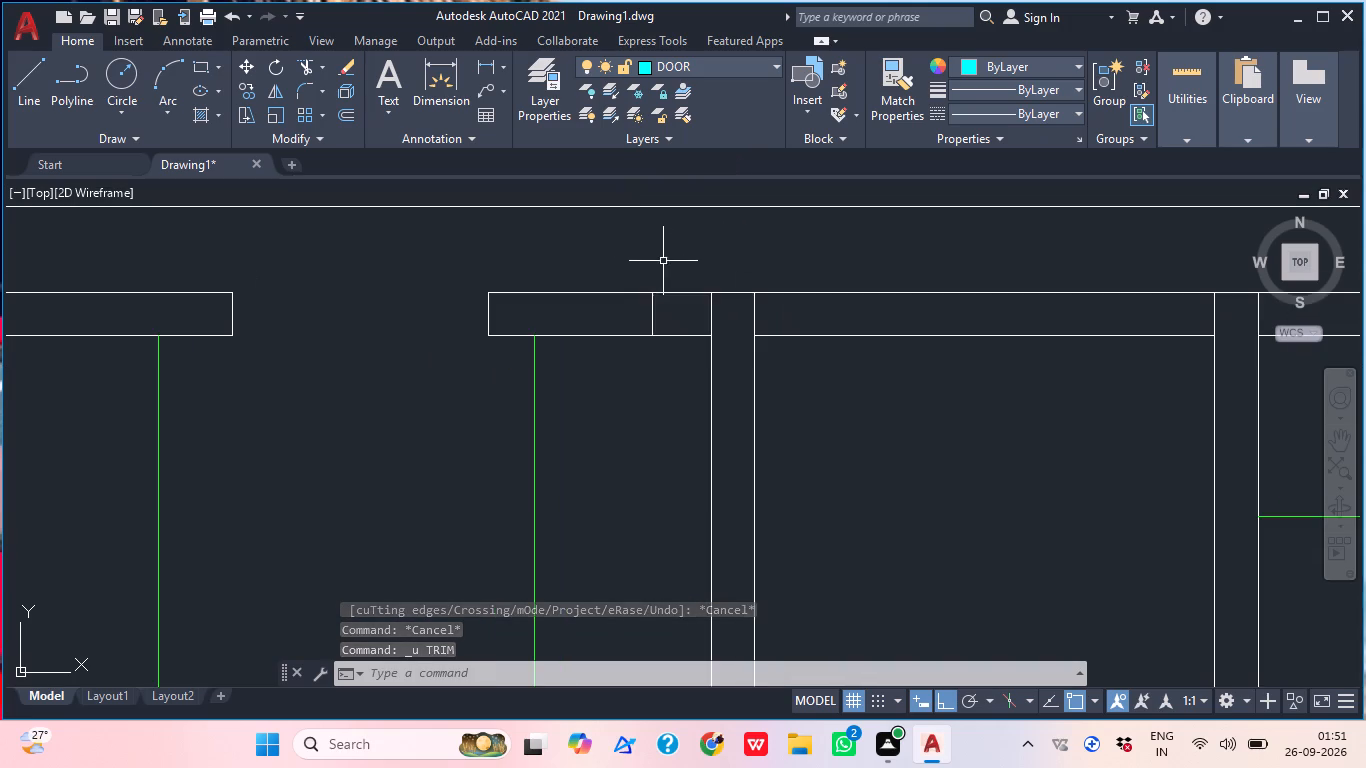
pyautogui.scroll(-1, 707, 290)
pyautogui.moveTo(699, 297); pyautogui.dragTo(639, 311, button='middle')
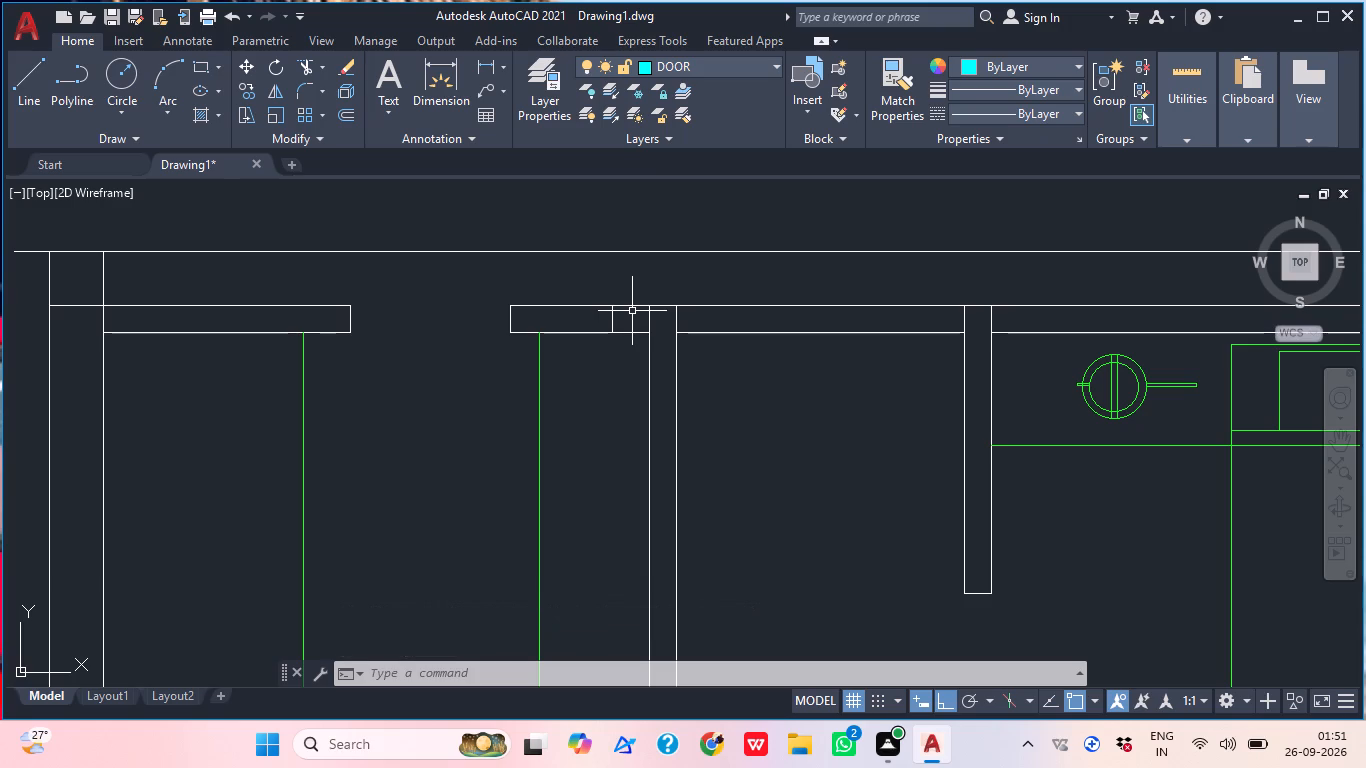
pyautogui.scroll(-1, 632, 311)
pyautogui.moveTo(644, 350); pyautogui.dragTo(574, 298, button='middle')
pyautogui.scroll(-1, 582, 316)
pyautogui.moveTo(607, 351); pyautogui.dragTo(557, 322, button='middle')
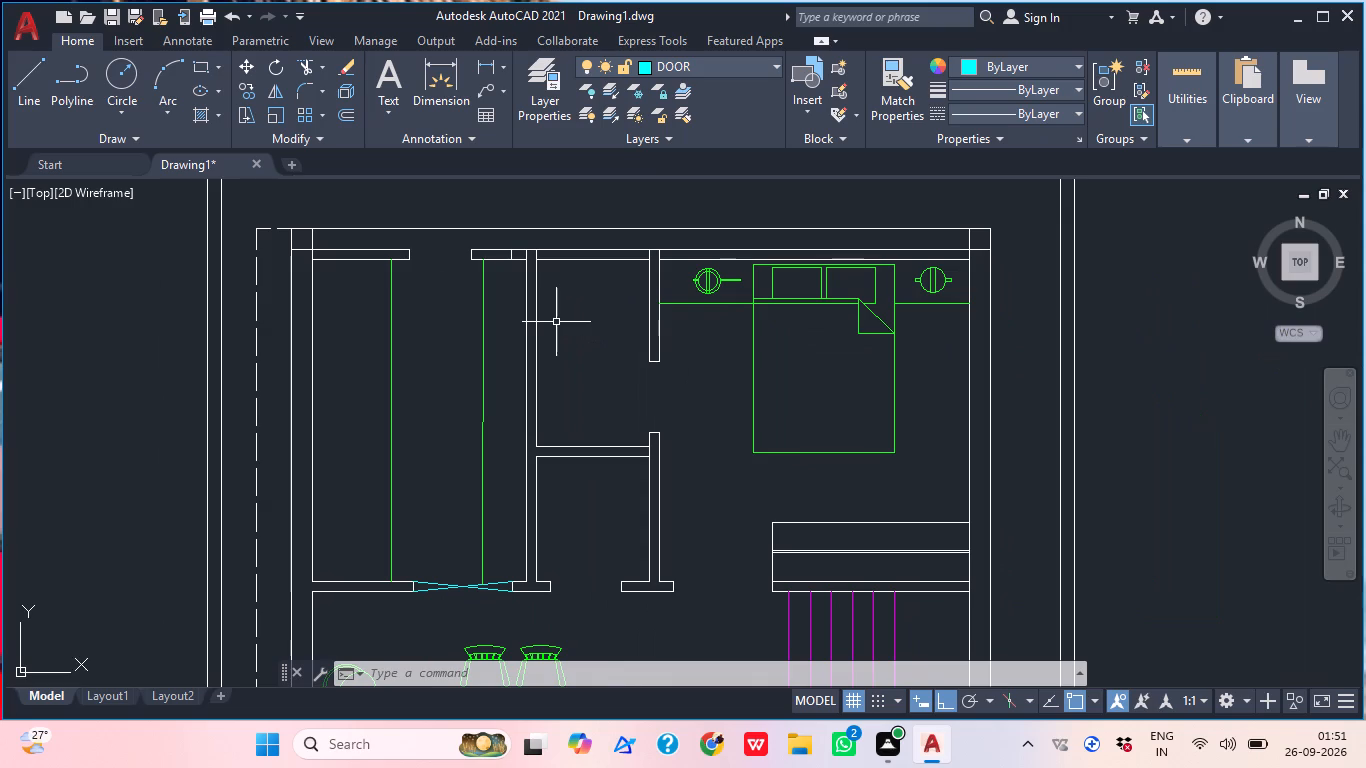
pyautogui.scroll(-1, 556, 322)
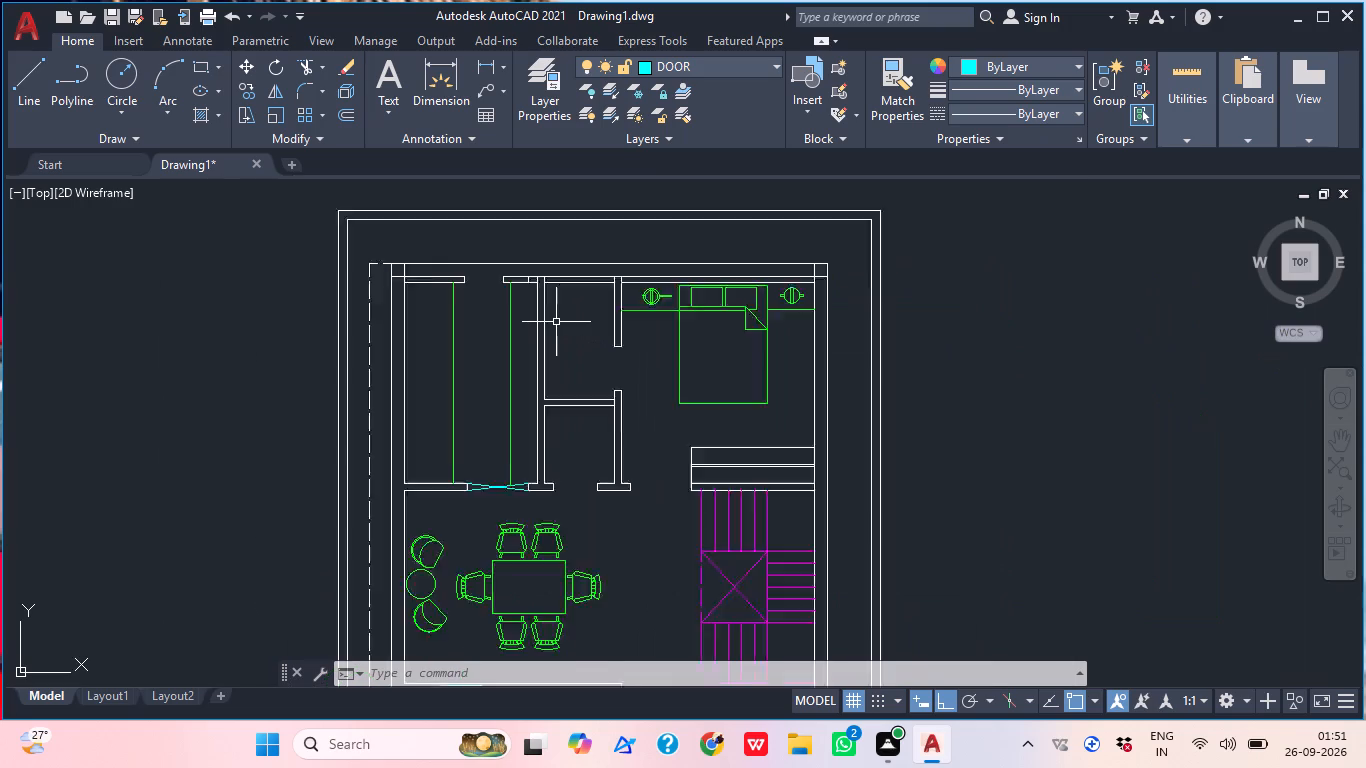
pyautogui.scroll(-1, 556, 322)
pyautogui.moveTo(555, 322); pyautogui.dragTo(443, 305, button='middle')
pyautogui.moveTo(451, 321); pyautogui.dragTo(368, 209, button='middle')
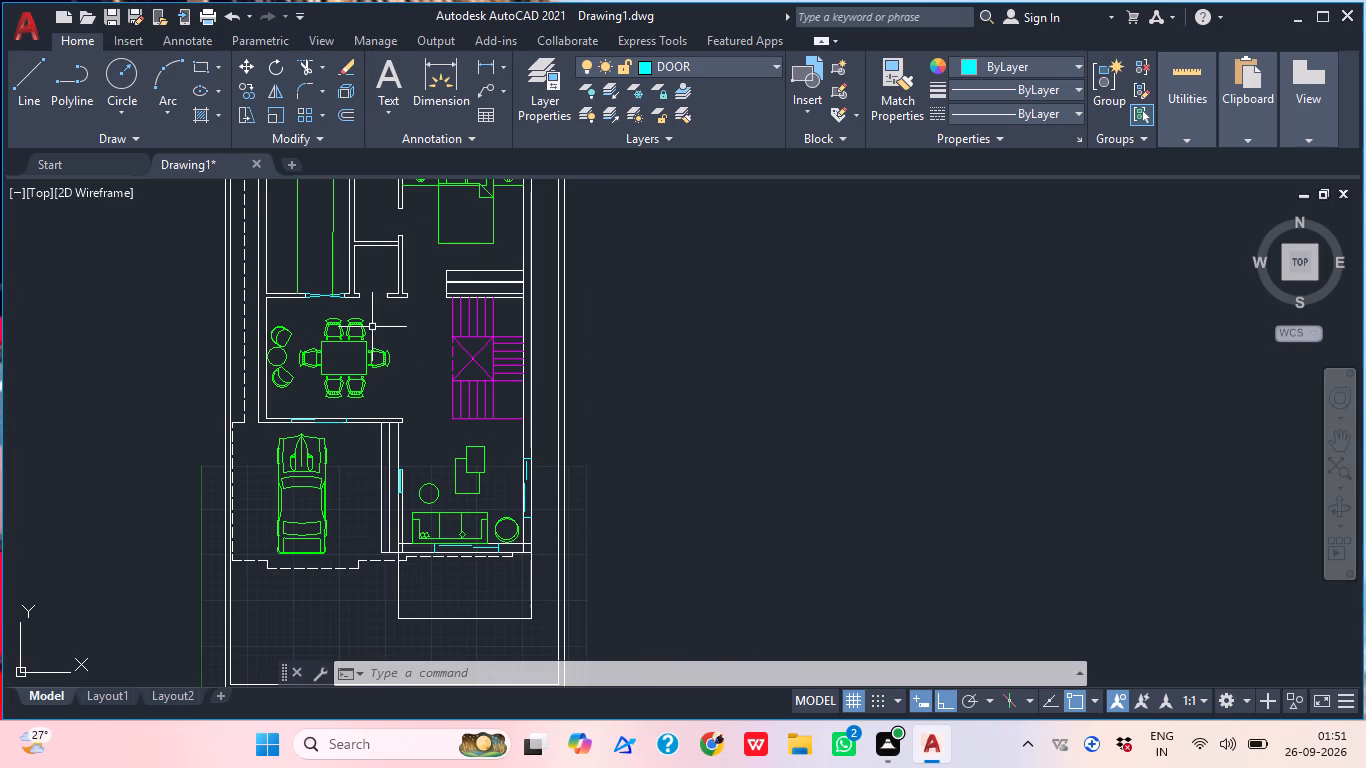
pyautogui.moveTo(376, 372); pyautogui.dragTo(370, 319, button='middle')
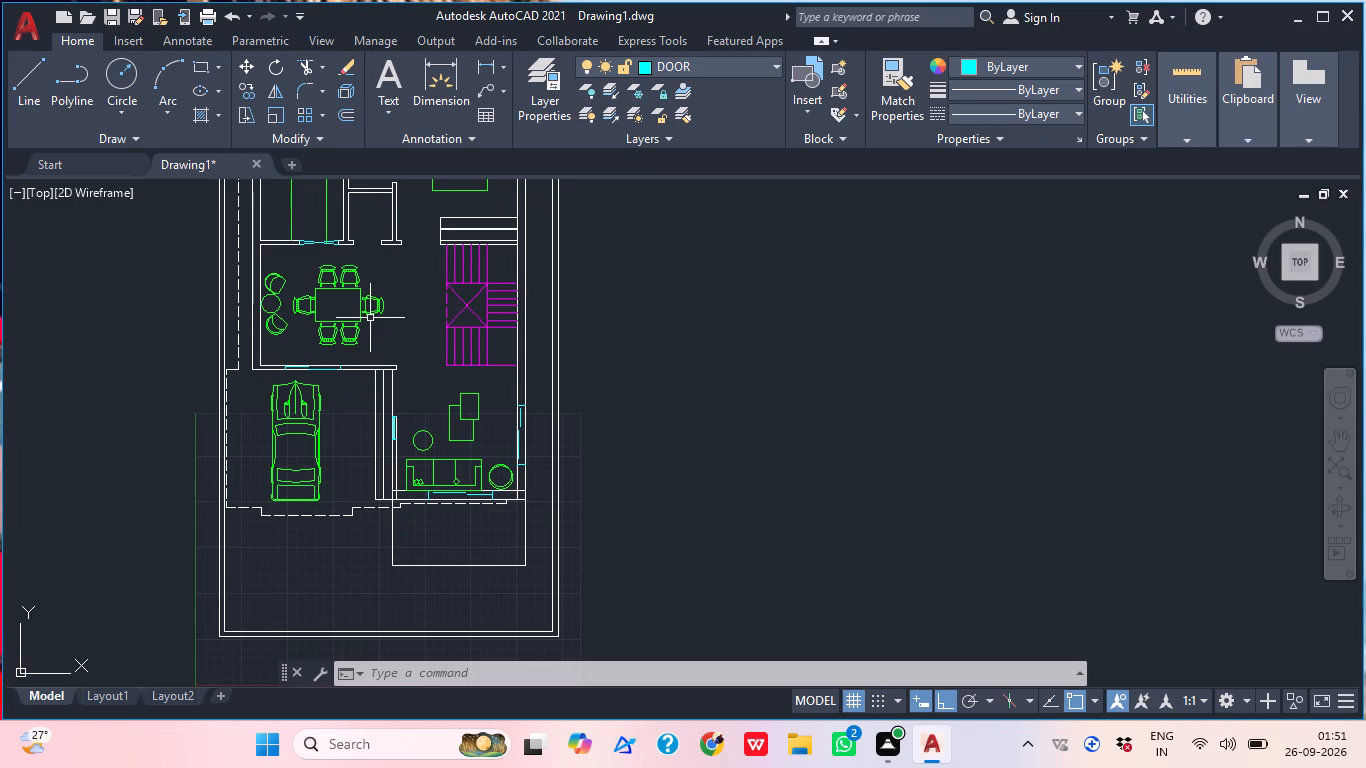
# Examine the living room, car porch, dining area and staircase for openings and linework that still need drawing.
pyautogui.scroll(2, 486, 377)
pyautogui.moveTo(458, 405); pyautogui.dragTo(428, 435, button='middle')
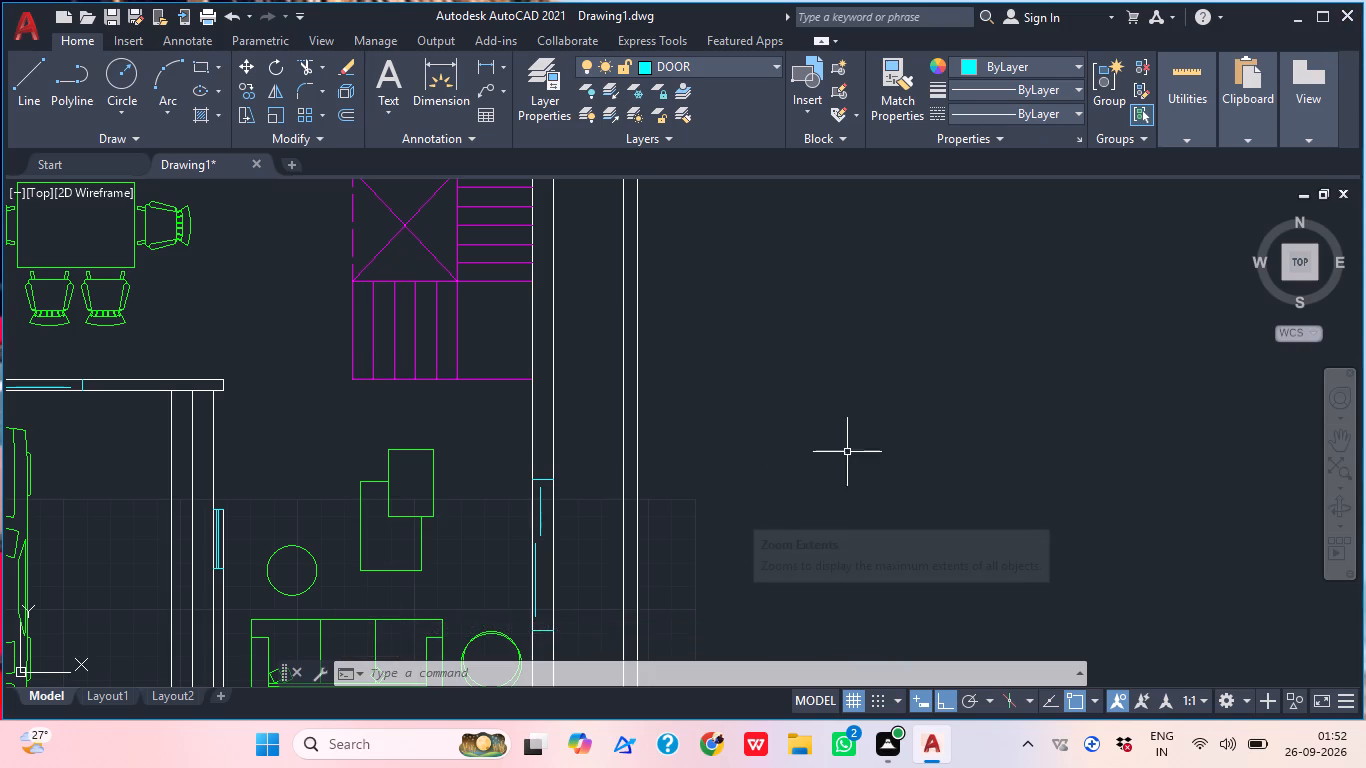
pyautogui.scroll(-1, 874, 421)
pyautogui.moveTo(830, 445); pyautogui.dragTo(804, 415, button='middle')
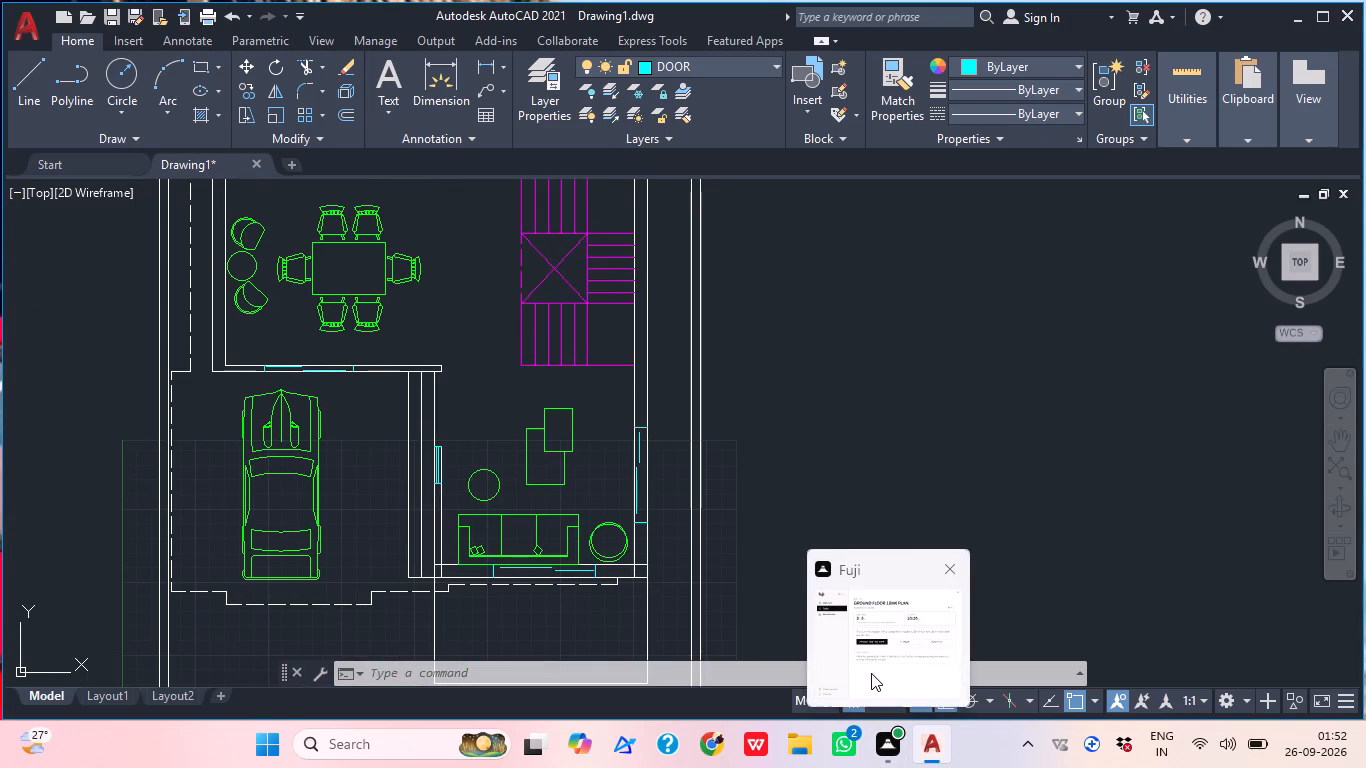
pyautogui.scroll(-2, 733, 430)
pyautogui.moveTo(700, 431); pyautogui.dragTo(721, 389, button='middle')
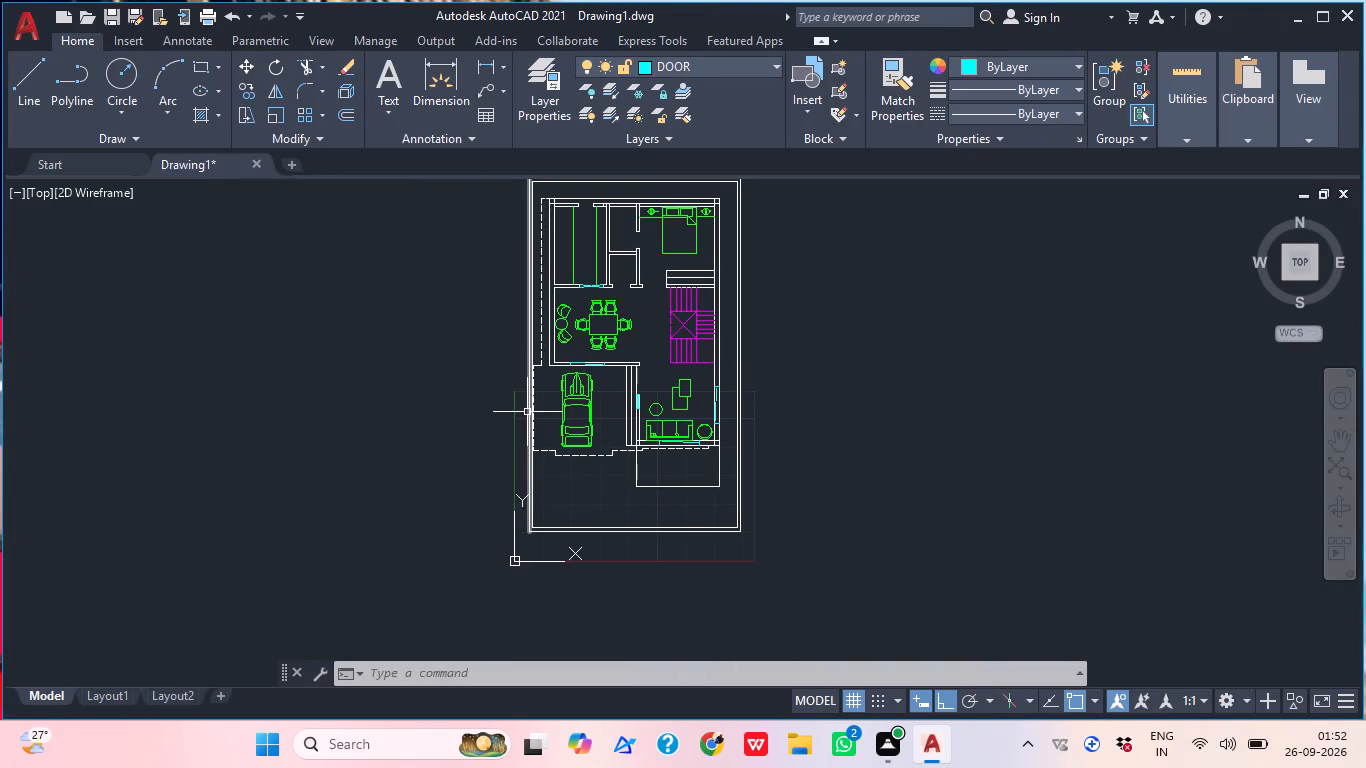
pyautogui.scroll(2, 556, 389)
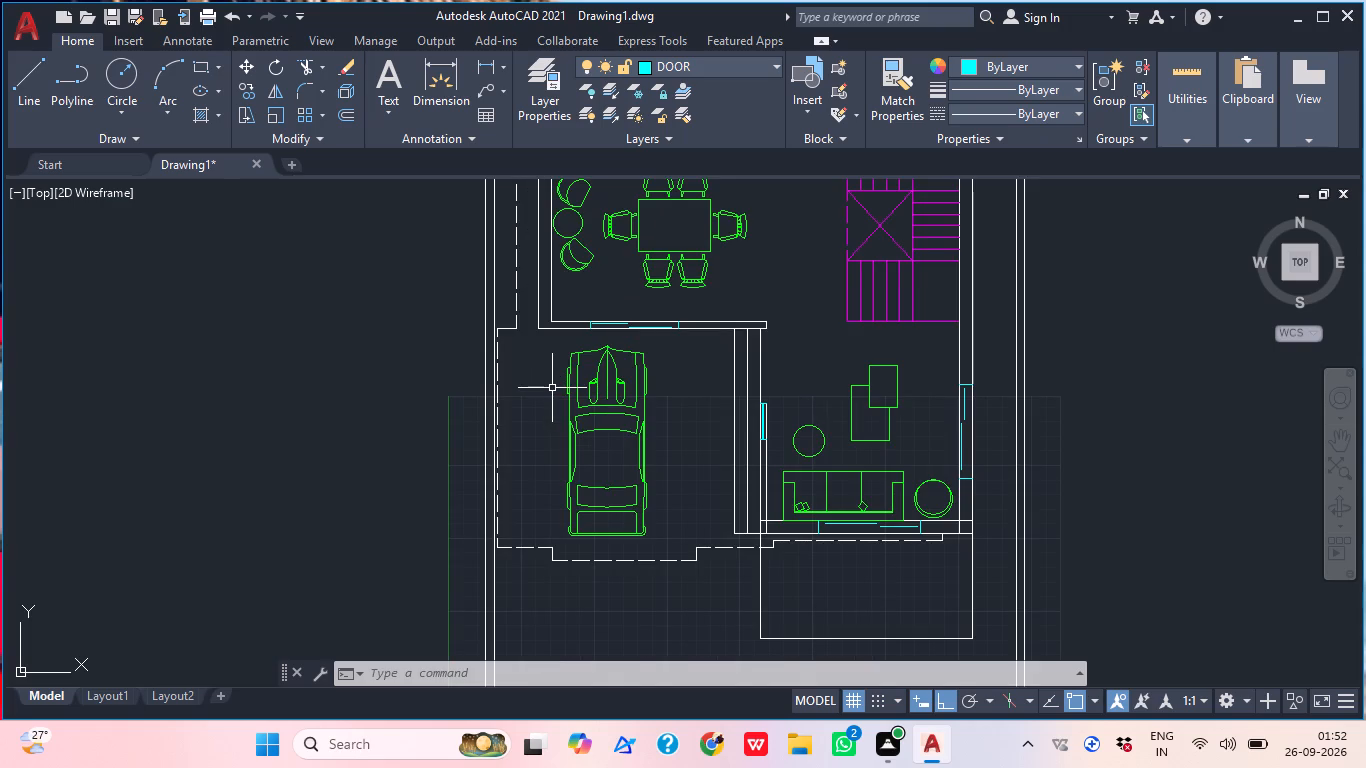
pyautogui.moveTo(535, 368); pyautogui.dragTo(488, 445, button='middle')
pyautogui.moveTo(547, 433); pyautogui.dragTo(488, 523, button='middle')
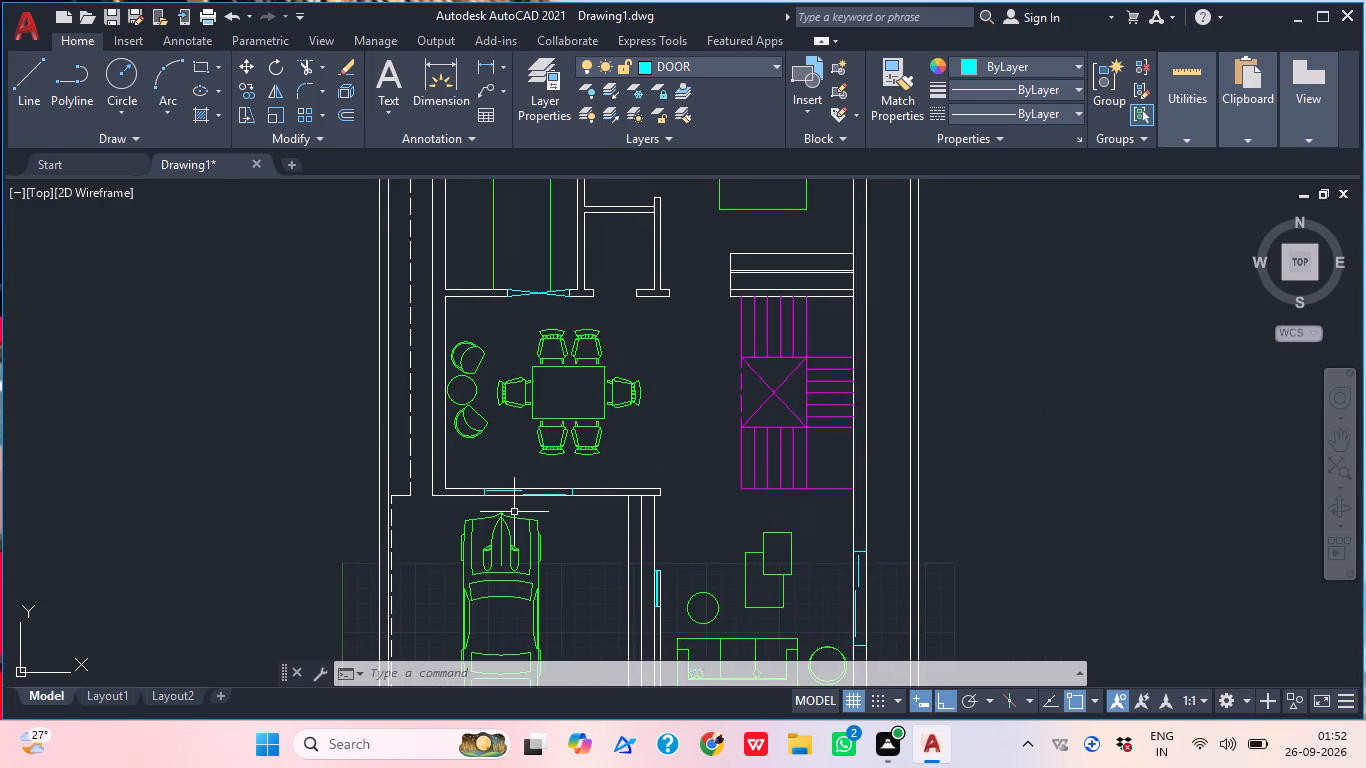
pyautogui.moveTo(626, 488); pyautogui.dragTo(554, 578, button='middle')
pyautogui.moveTo(581, 502); pyautogui.dragTo(568, 523, button='middle')
pyautogui.scroll(-2, 586, 458)
pyautogui.moveTo(585, 458); pyautogui.dragTo(559, 426, button='middle')
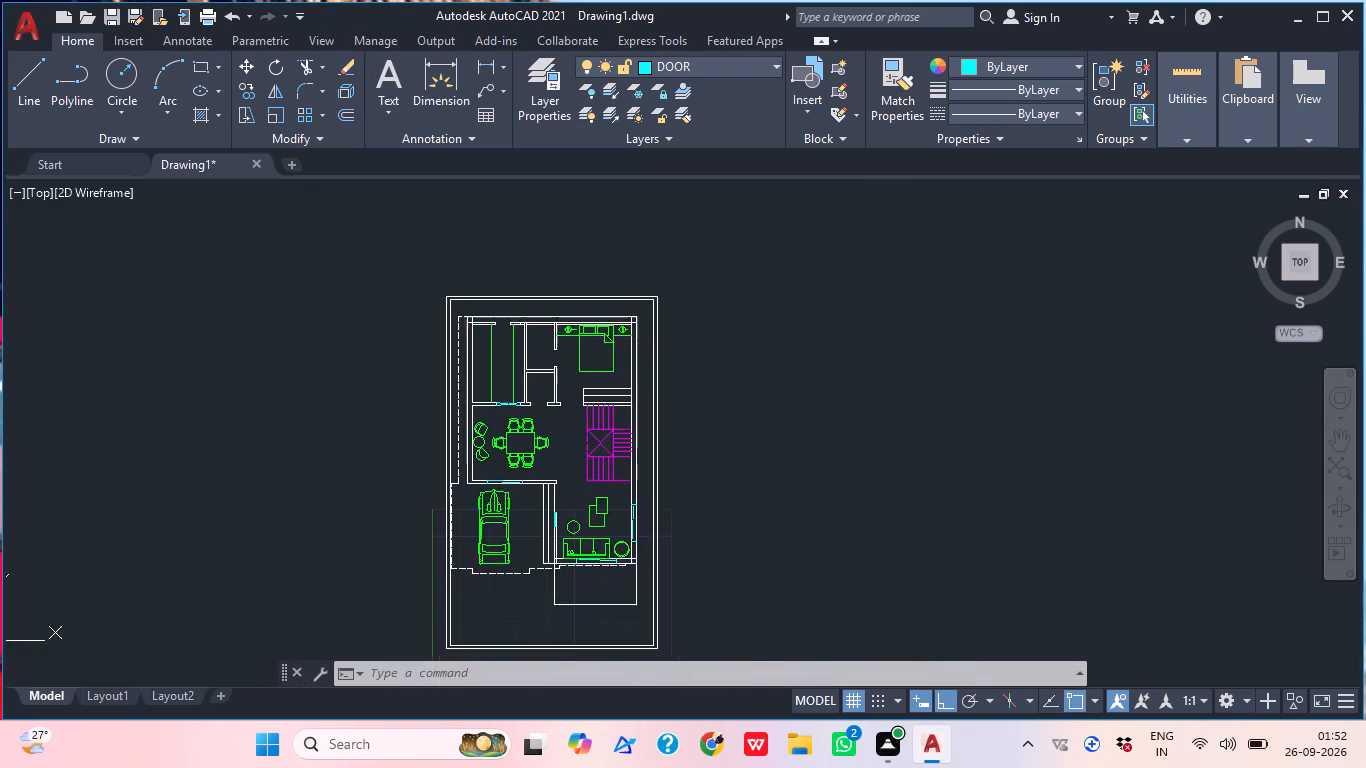
pyautogui.moveTo(520, 518); pyautogui.dragTo(494, 411, button='middle')
pyautogui.scroll(1, 492, 418)
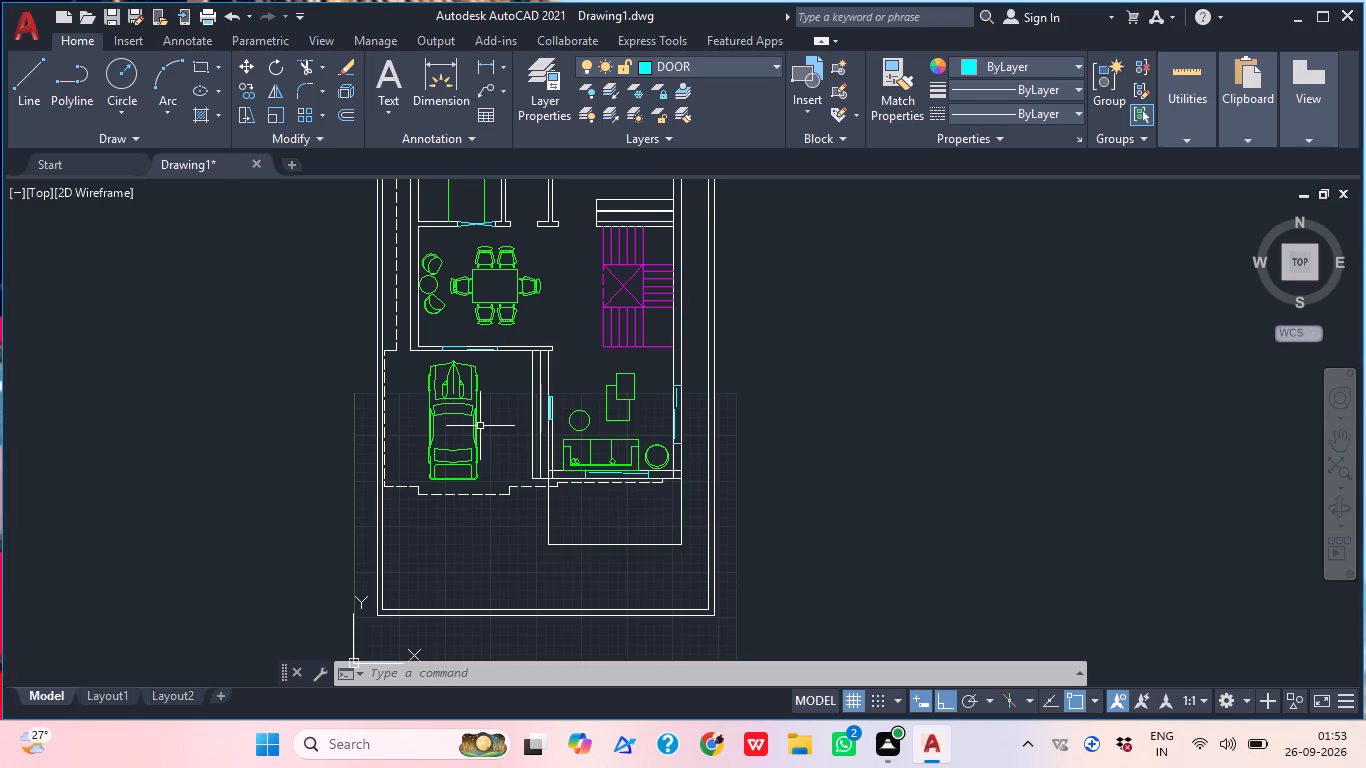
pyautogui.moveTo(516, 447); pyautogui.dragTo(531, 449, button='middle')
pyautogui.scroll(2, 418, 448)
pyautogui.moveTo(457, 406); pyautogui.dragTo(401, 512, button='middle')
pyautogui.scroll(2, 440, 448)
pyautogui.moveTo(459, 423); pyautogui.dragTo(420, 481, button='middle')
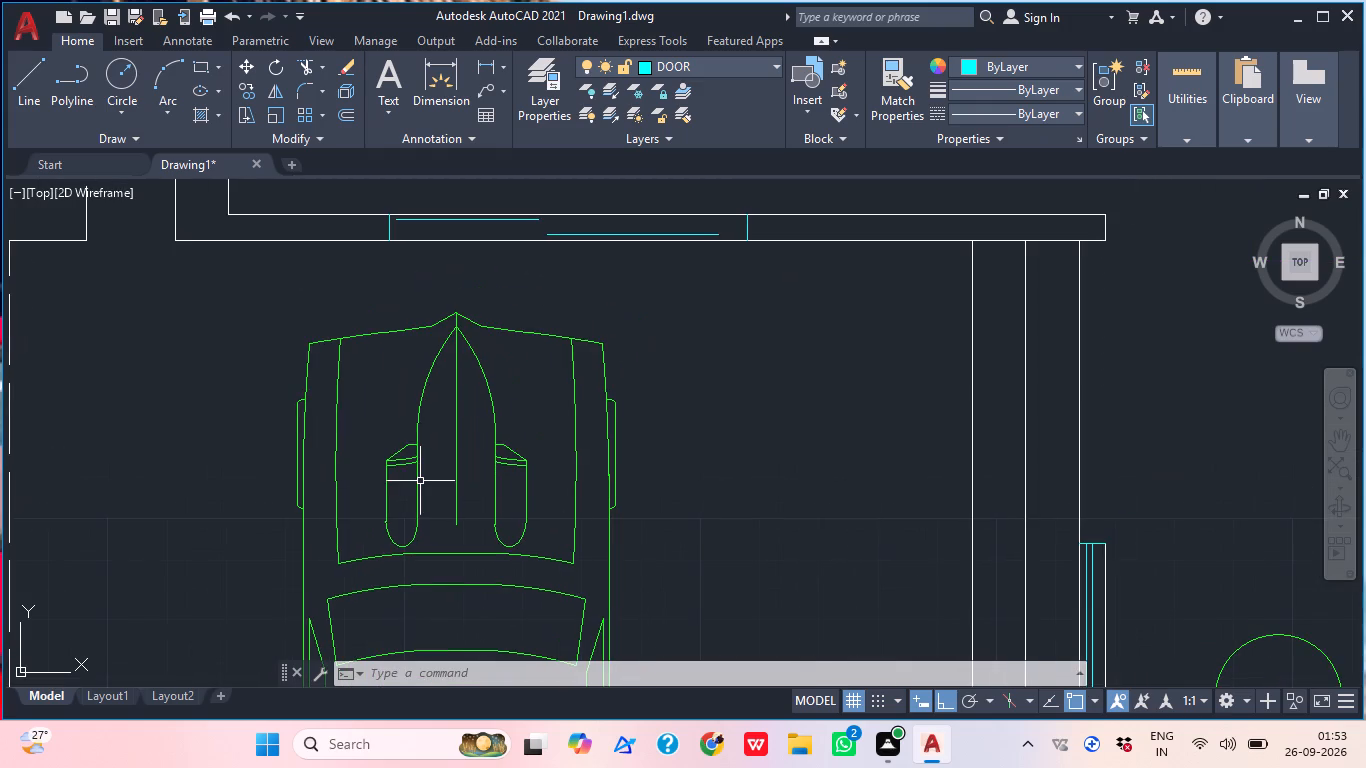
pyautogui.scroll(-1, 482, 468)
pyautogui.moveTo(497, 463); pyautogui.dragTo(469, 423, button='middle')
pyautogui.scroll(-3, 533, 449)
pyautogui.moveTo(562, 473); pyautogui.dragTo(508, 433, button='middle')
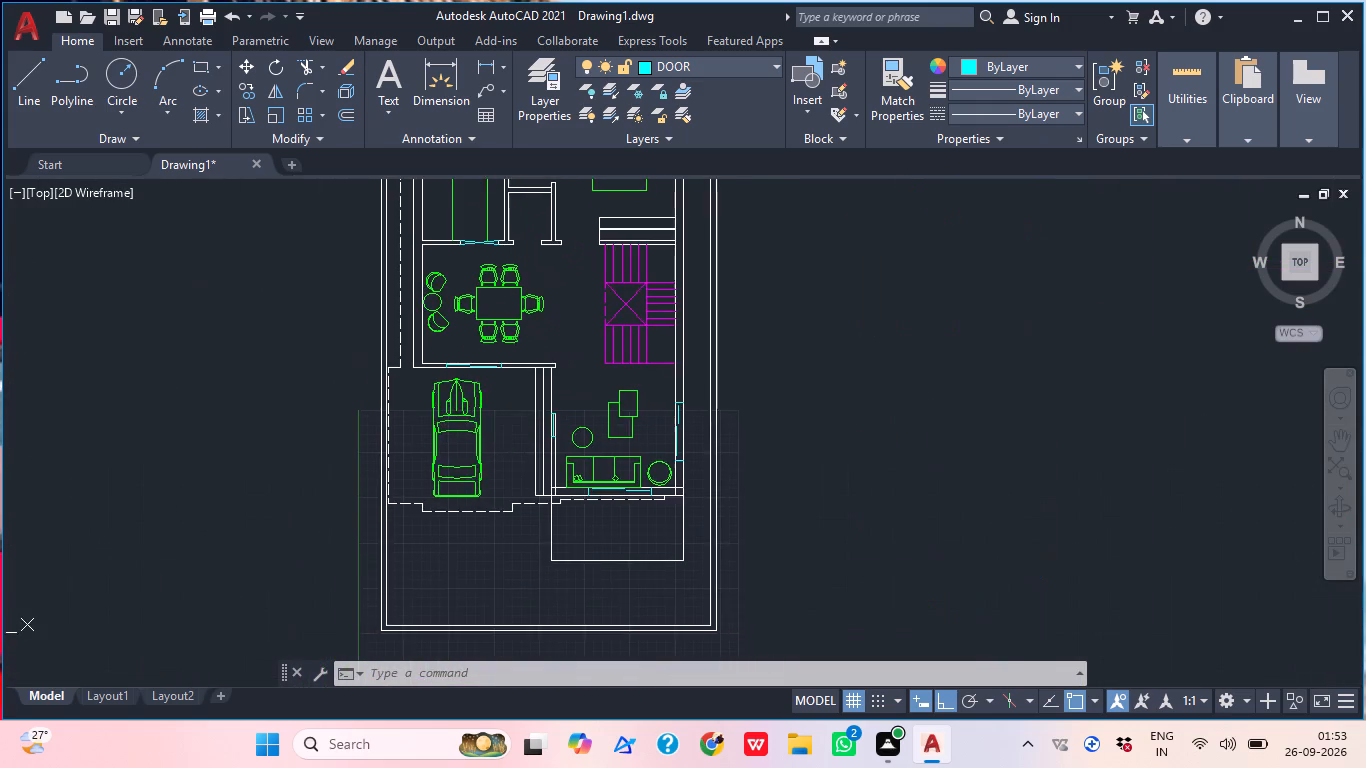
pyautogui.scroll(1, 516, 509)
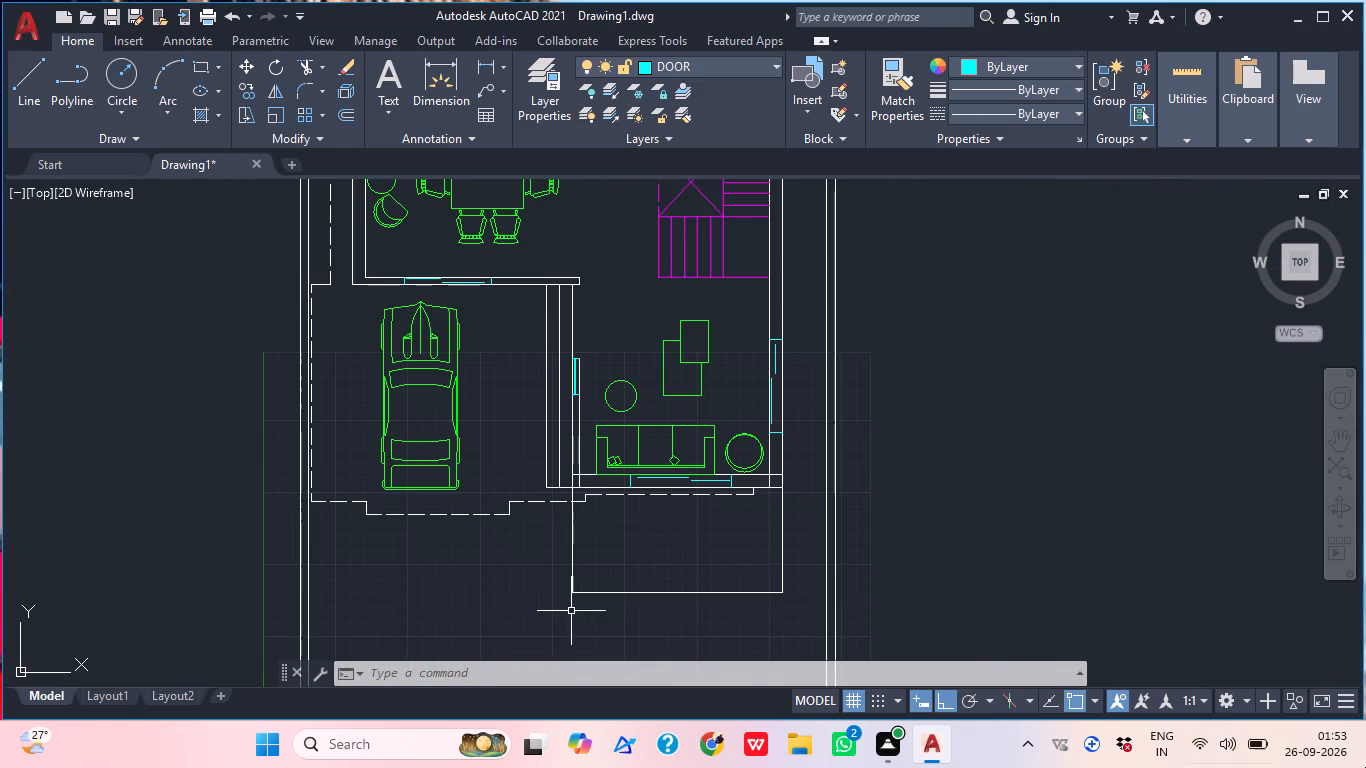
pyautogui.scroll(1, 541, 291)
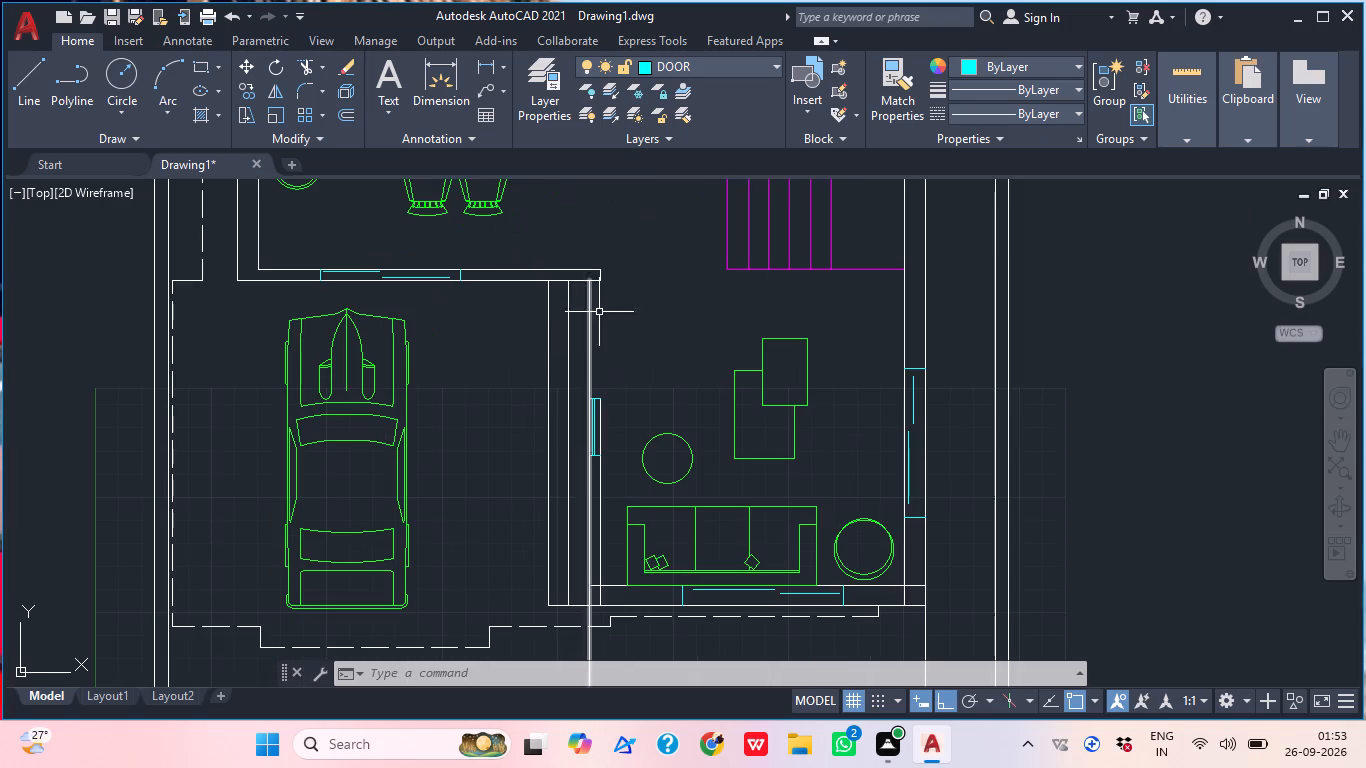
pyautogui.moveTo(628, 320); pyautogui.dragTo(523, 400, button='middle')
pyautogui.scroll(-1, 534, 361)
pyautogui.moveTo(529, 388); pyautogui.dragTo(523, 408, button='middle')
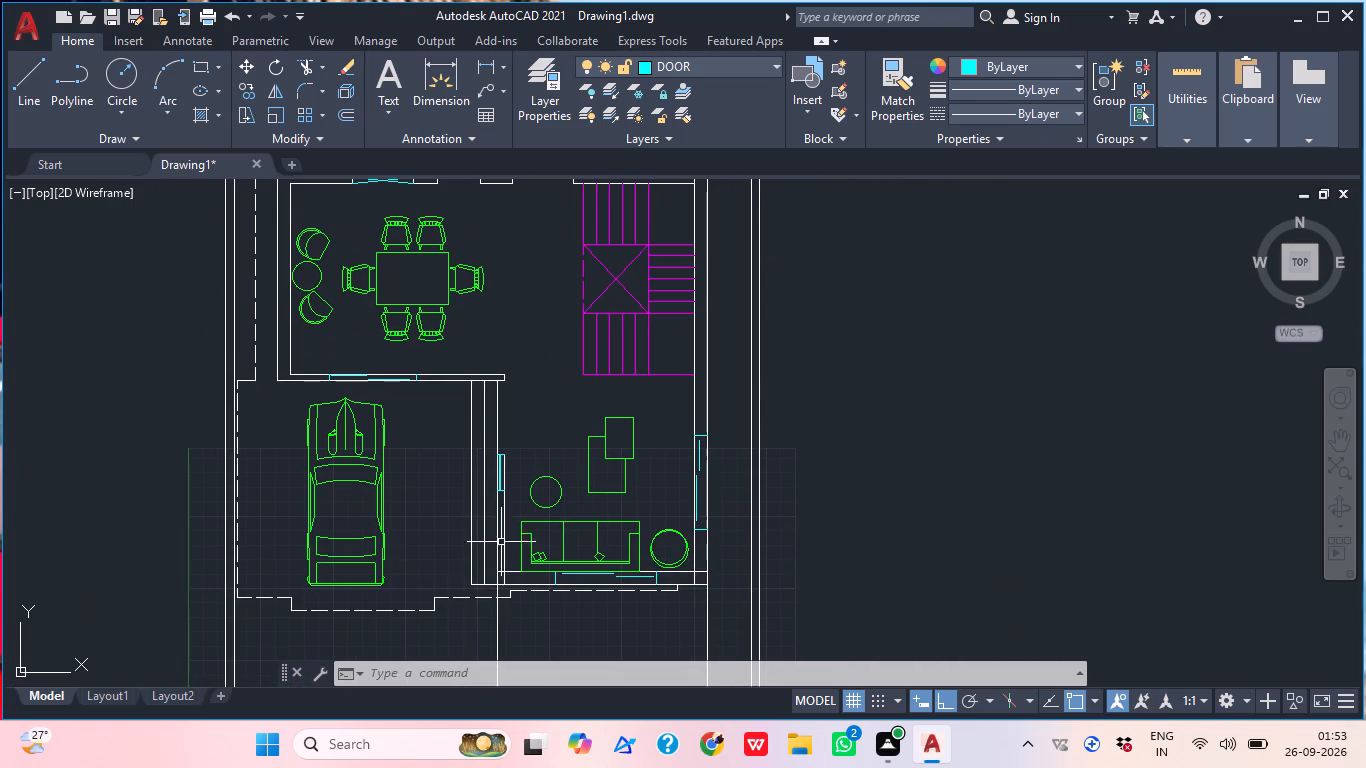
pyautogui.moveTo(519, 441); pyautogui.dragTo(477, 510, button='middle')
pyautogui.moveTo(451, 392); pyautogui.dragTo(432, 468, button='middle')
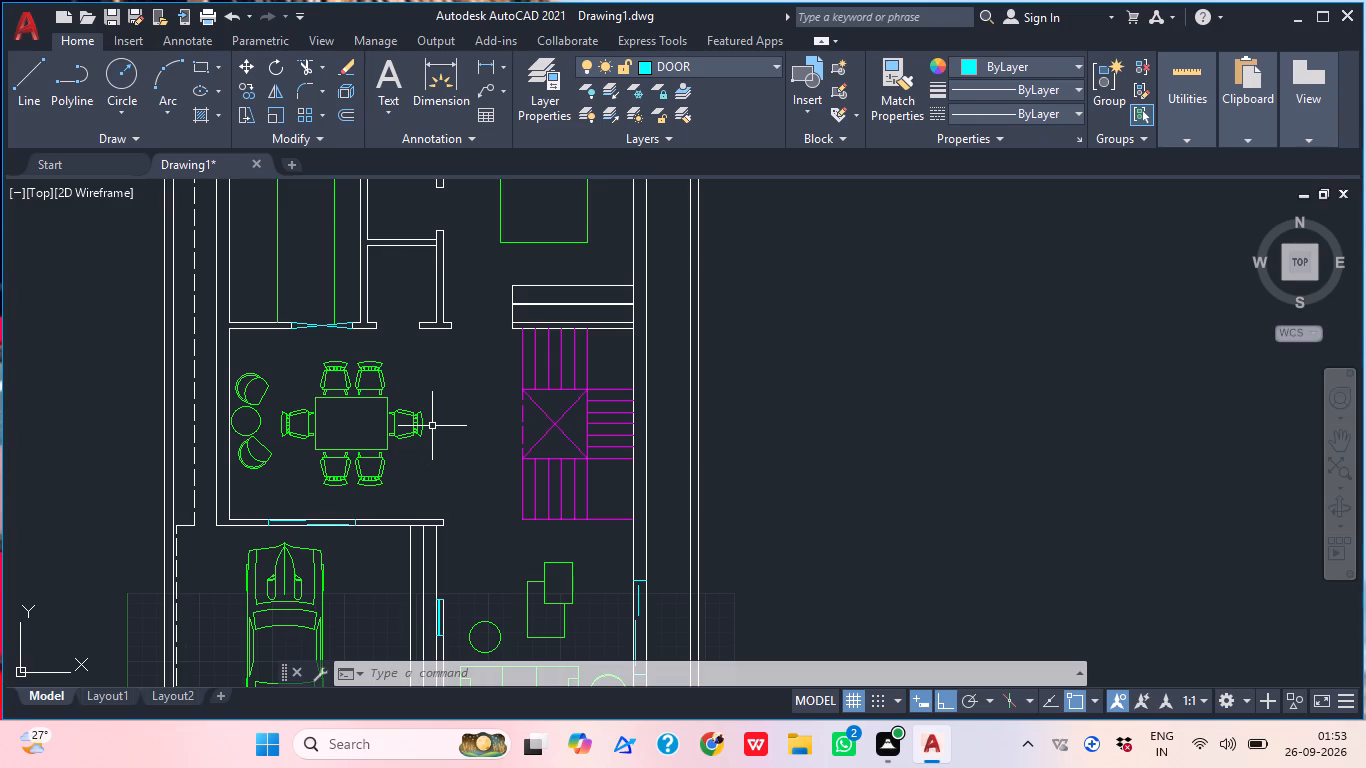
# Save the drawing in the AUTO CADD folder under the name GROUND FLOOR 1BHK.
pyautogui.hotkey('ctrl', 's')
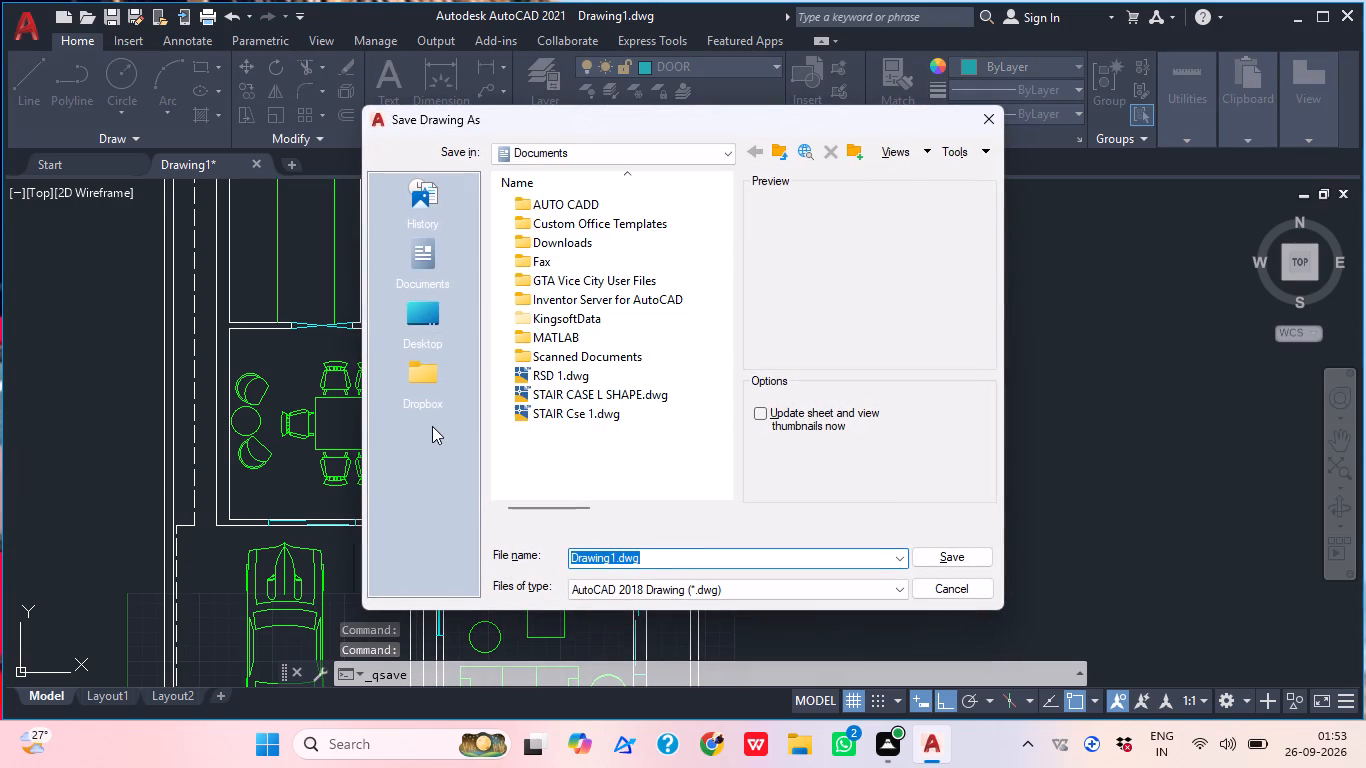
pyautogui.click(611, 214)
pyautogui.doubleClick(610, 204)
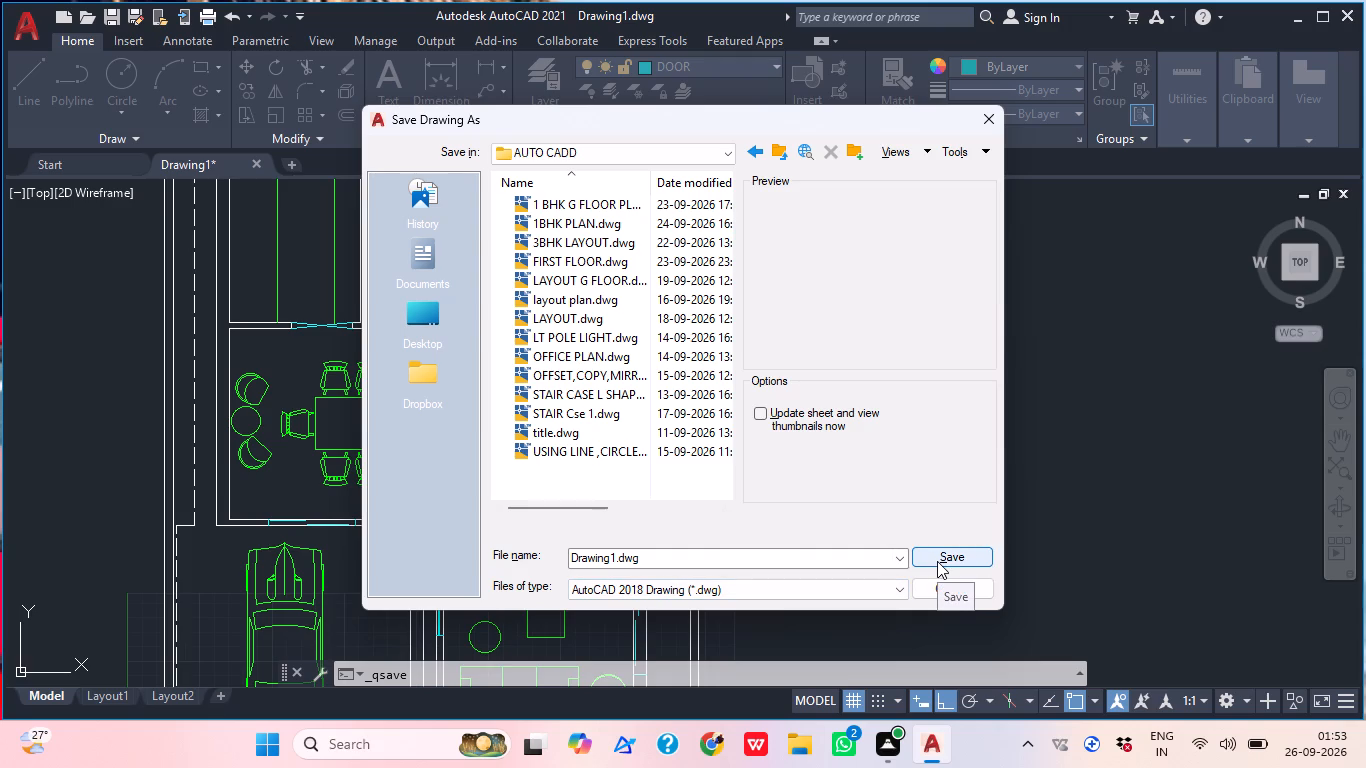
pyautogui.click(735, 552)
pyautogui.press('BackSpace')
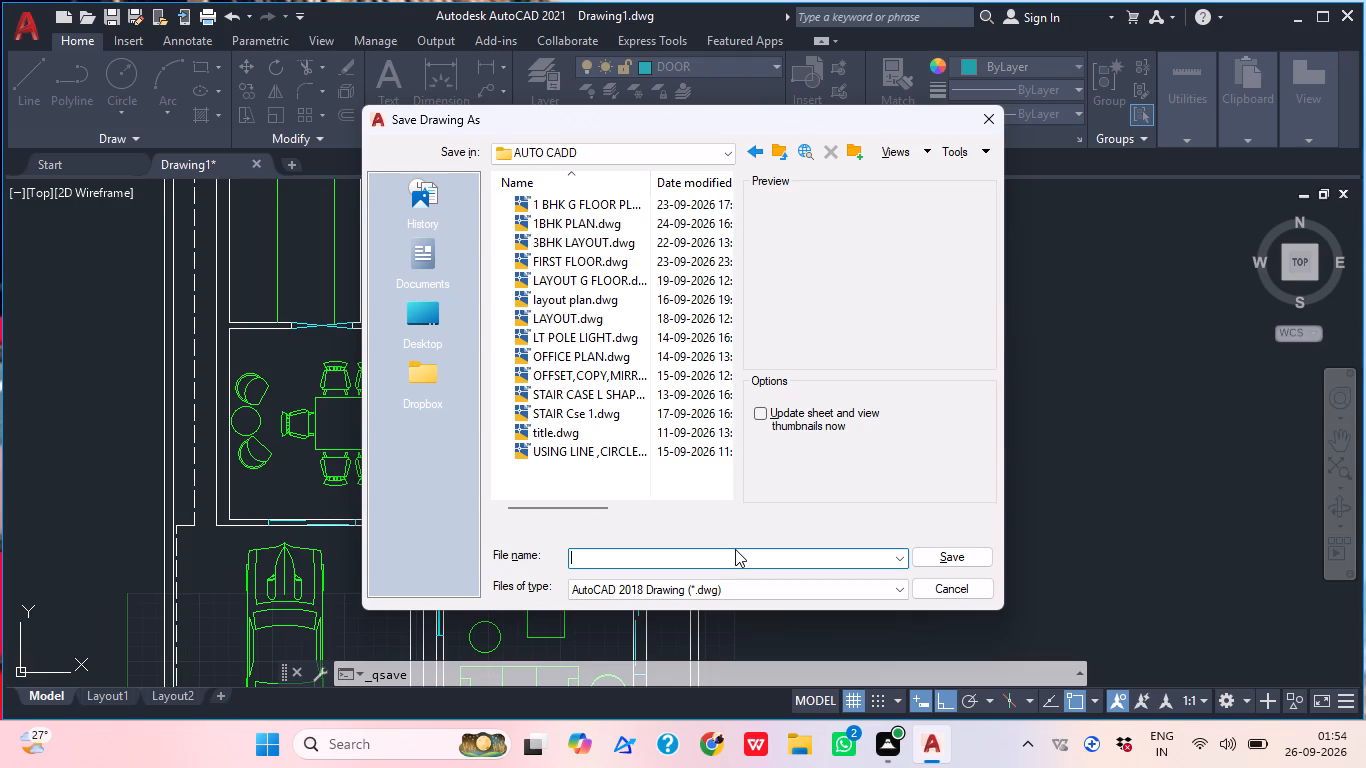
pyautogui.write('GRO')
pyautogui.write('UND')
pyautogui.press('space')
pyautogui.press('f')
pyautogui.write('LOOR')
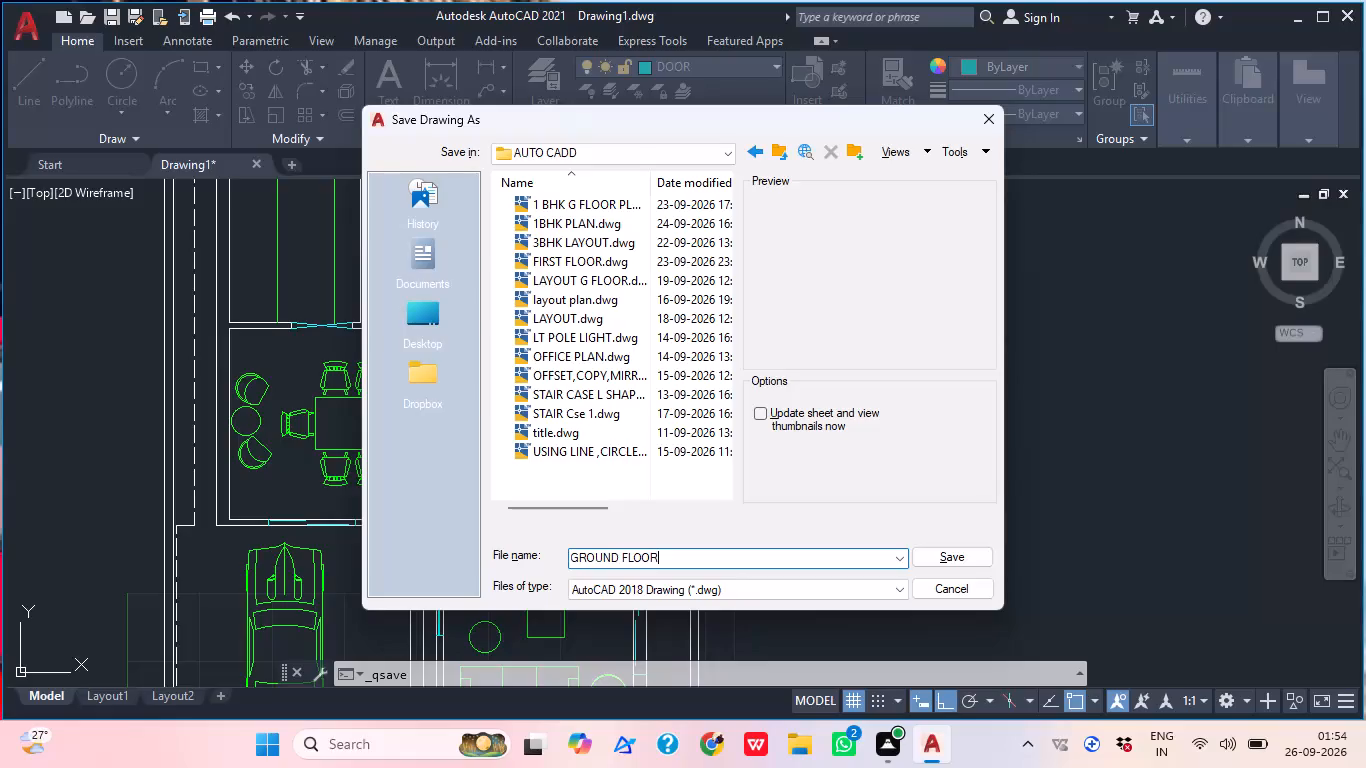
pyautogui.press('space')
pyautogui.write('1BF')
pyautogui.press('BackSpace')
pyautogui.press('h')
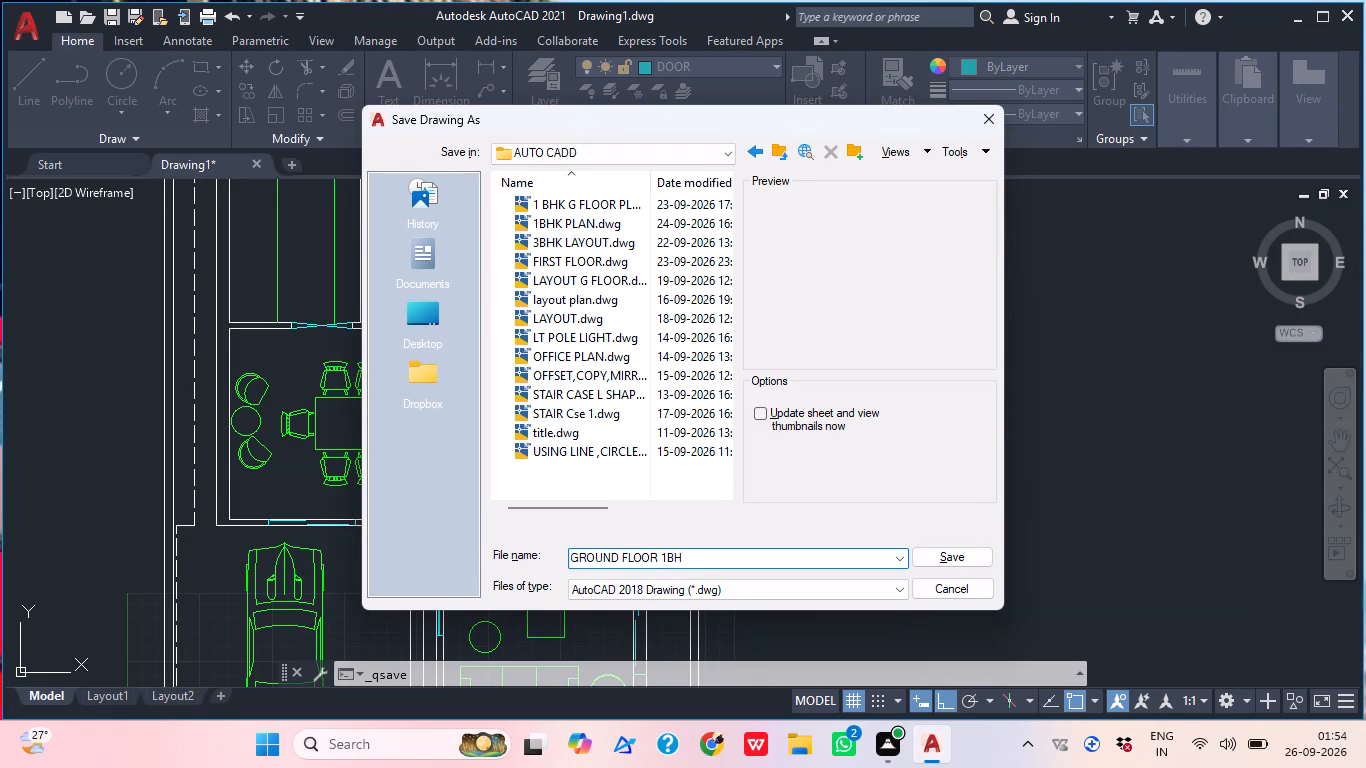
pyautogui.press('k')
pyautogui.click(964, 564)
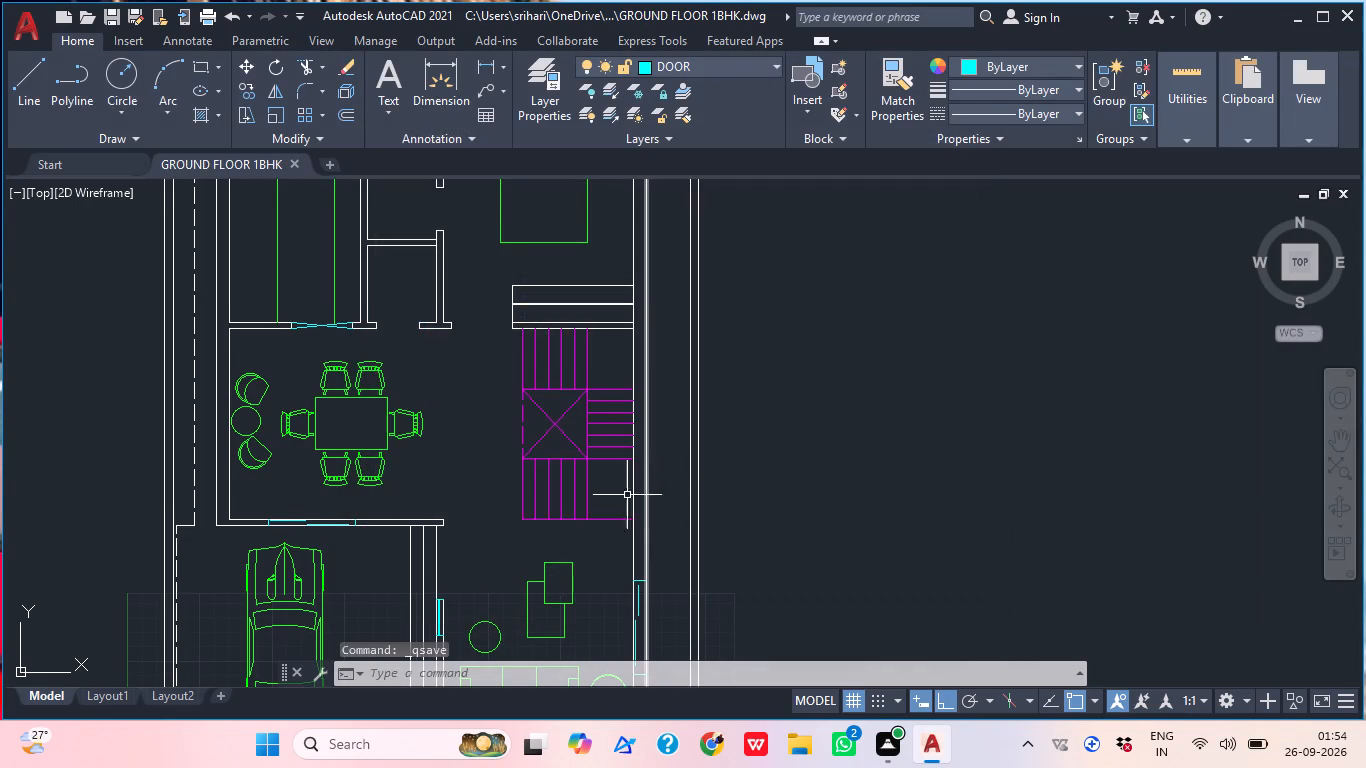
# Delete the long furniture line nearest the small-room partition wall in the rear room behind the dining area.
pyautogui.moveTo(630, 495); pyautogui.dragTo(654, 483, button='middle')
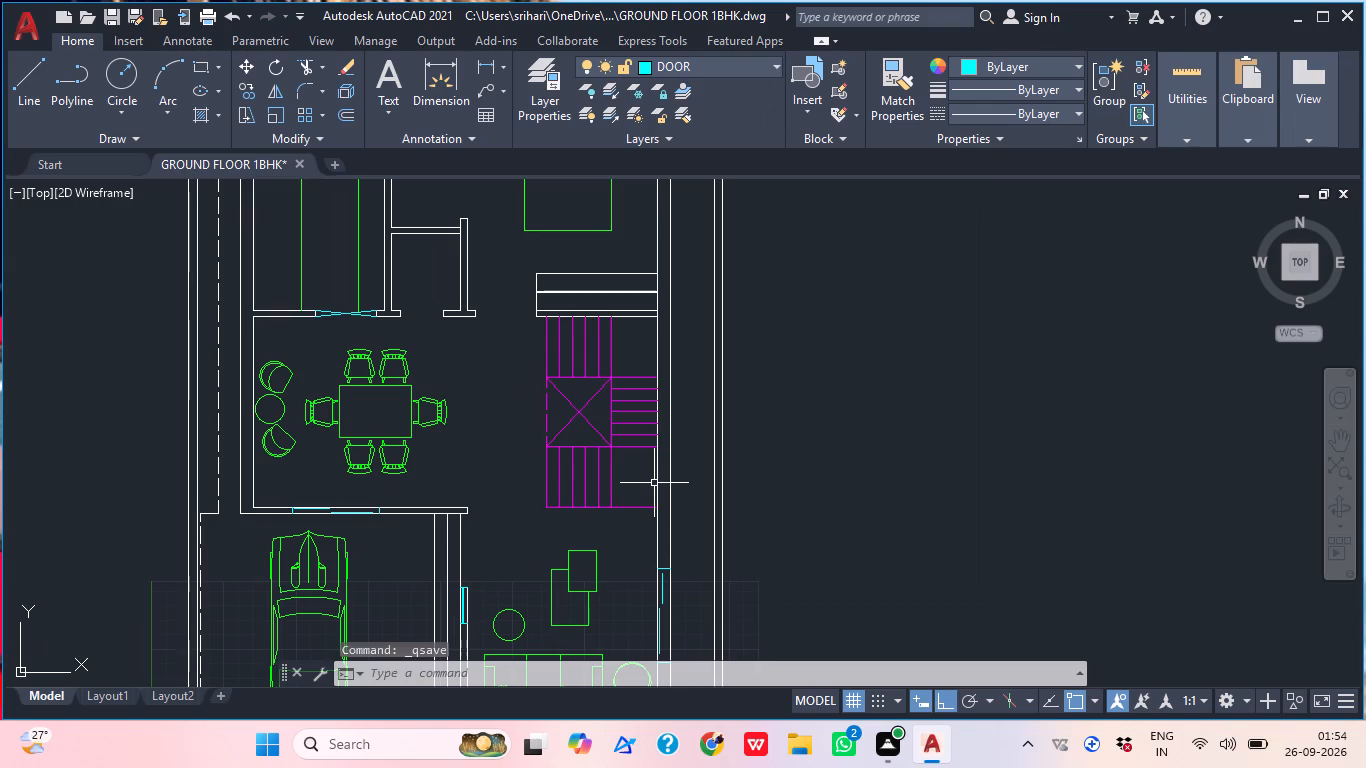
pyautogui.moveTo(592, 480); pyautogui.dragTo(622, 480, button='middle')
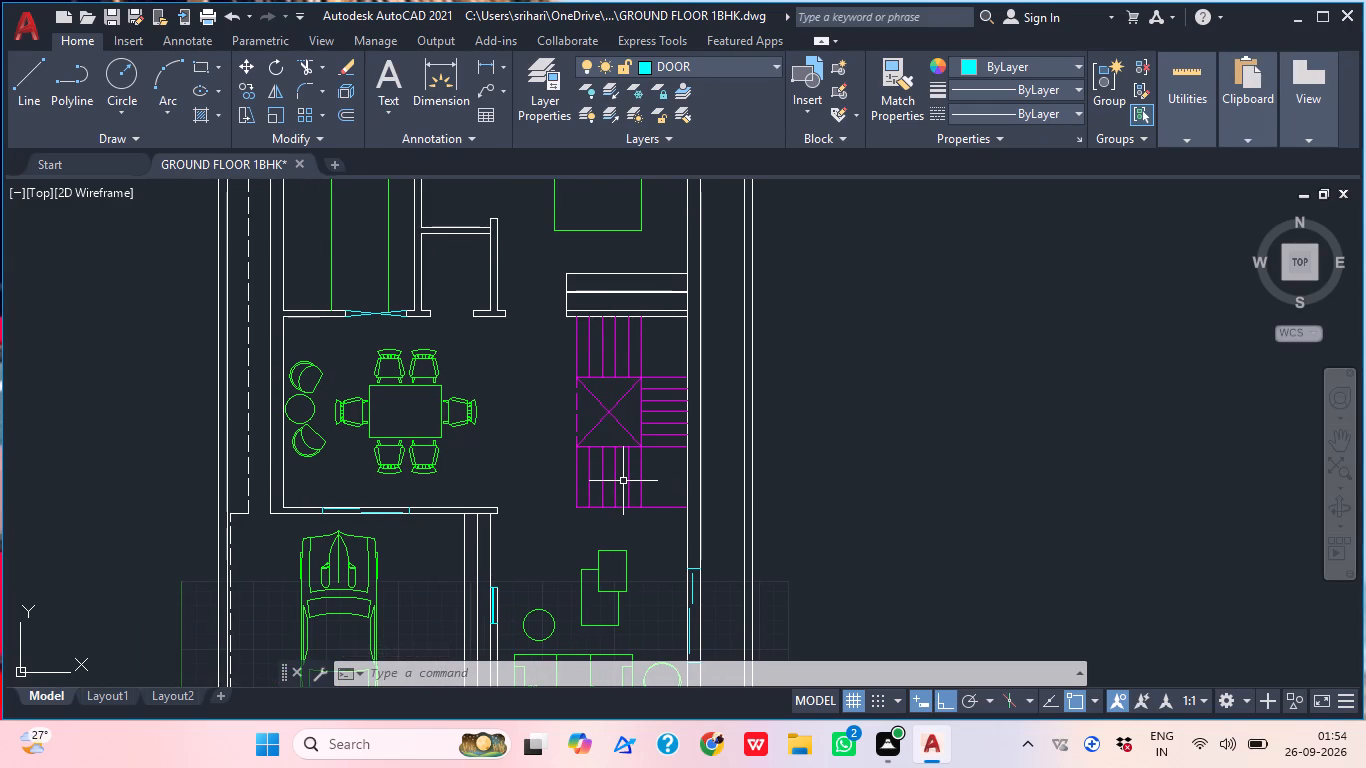
pyautogui.scroll(-2, 522, 464)
pyautogui.moveTo(518, 469); pyautogui.dragTo(543, 452, button='middle')
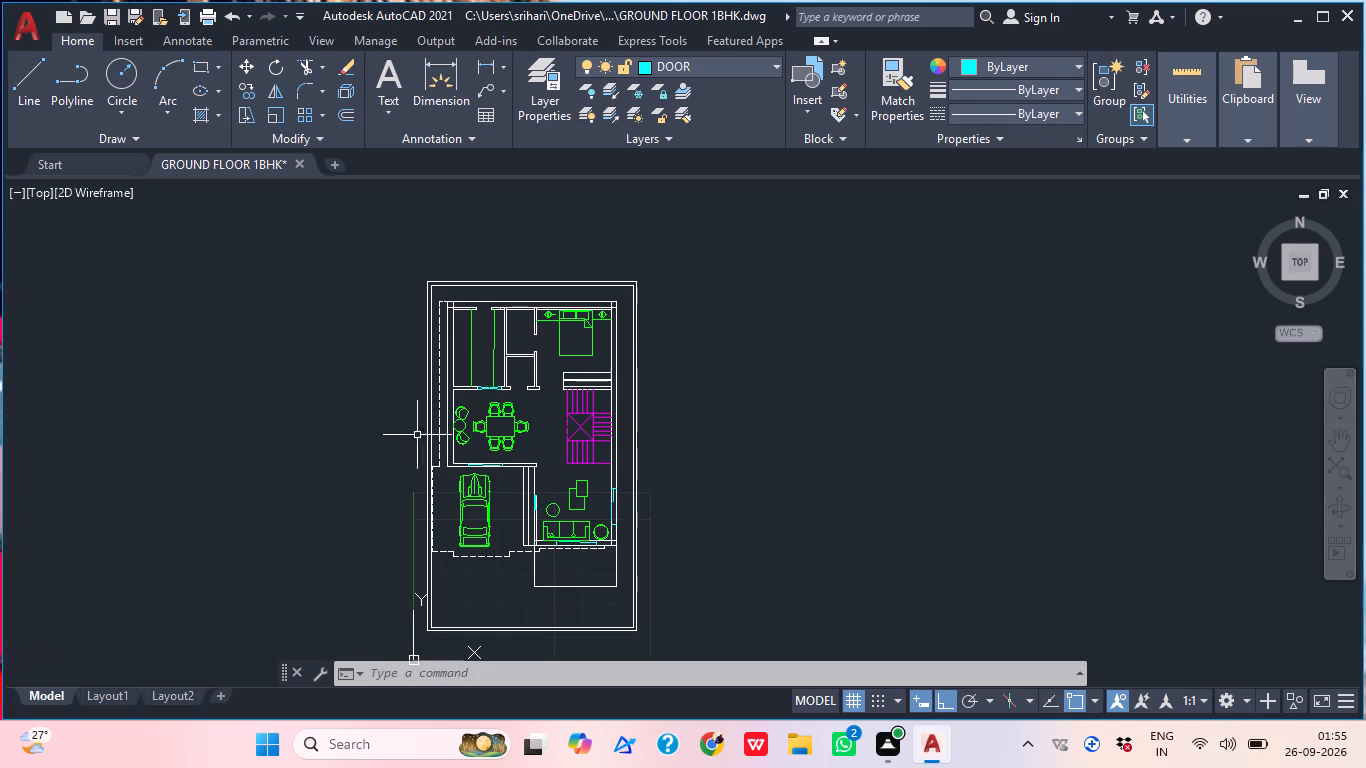
pyautogui.moveTo(477, 413); pyautogui.dragTo(497, 406, button='middle')
pyautogui.scroll(1, 488, 365)
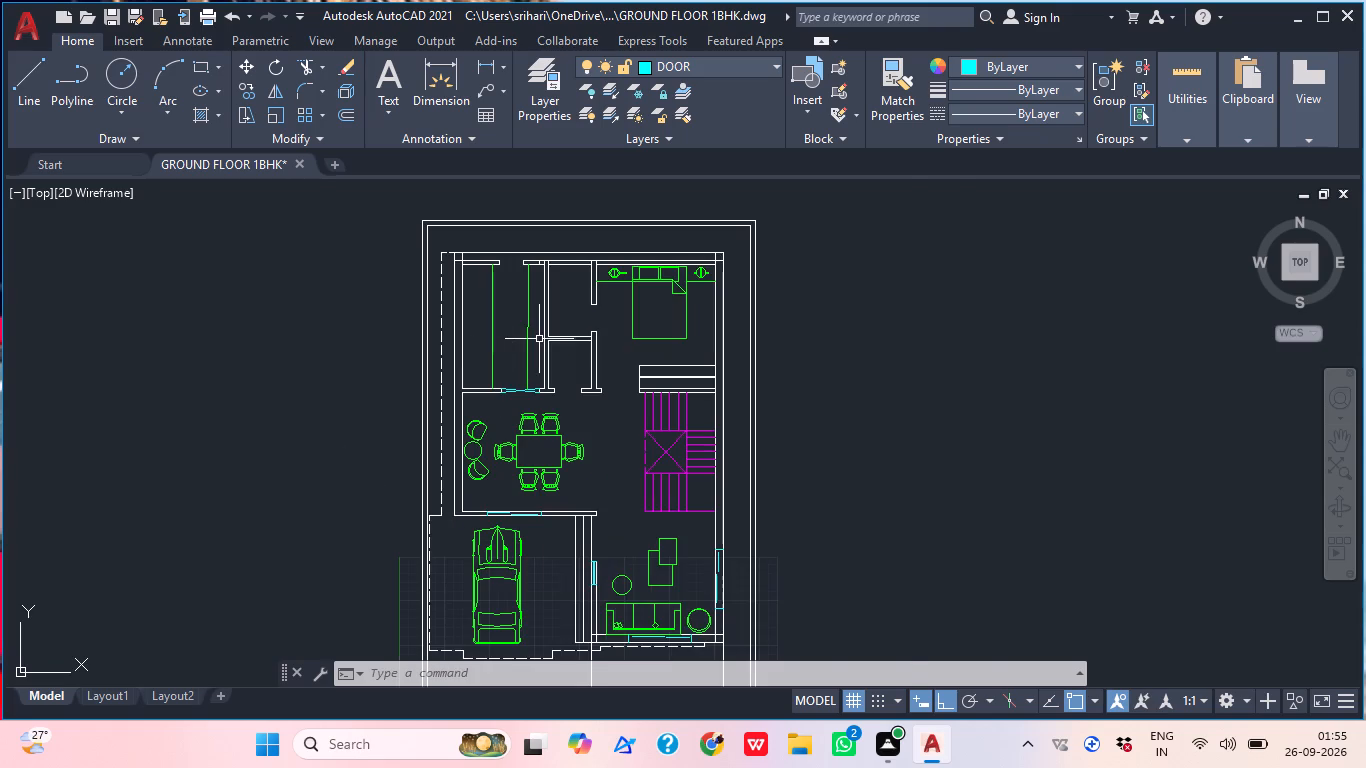
pyautogui.scroll(2, 539, 337)
pyautogui.click(524, 348)
pyautogui.click(488, 346)
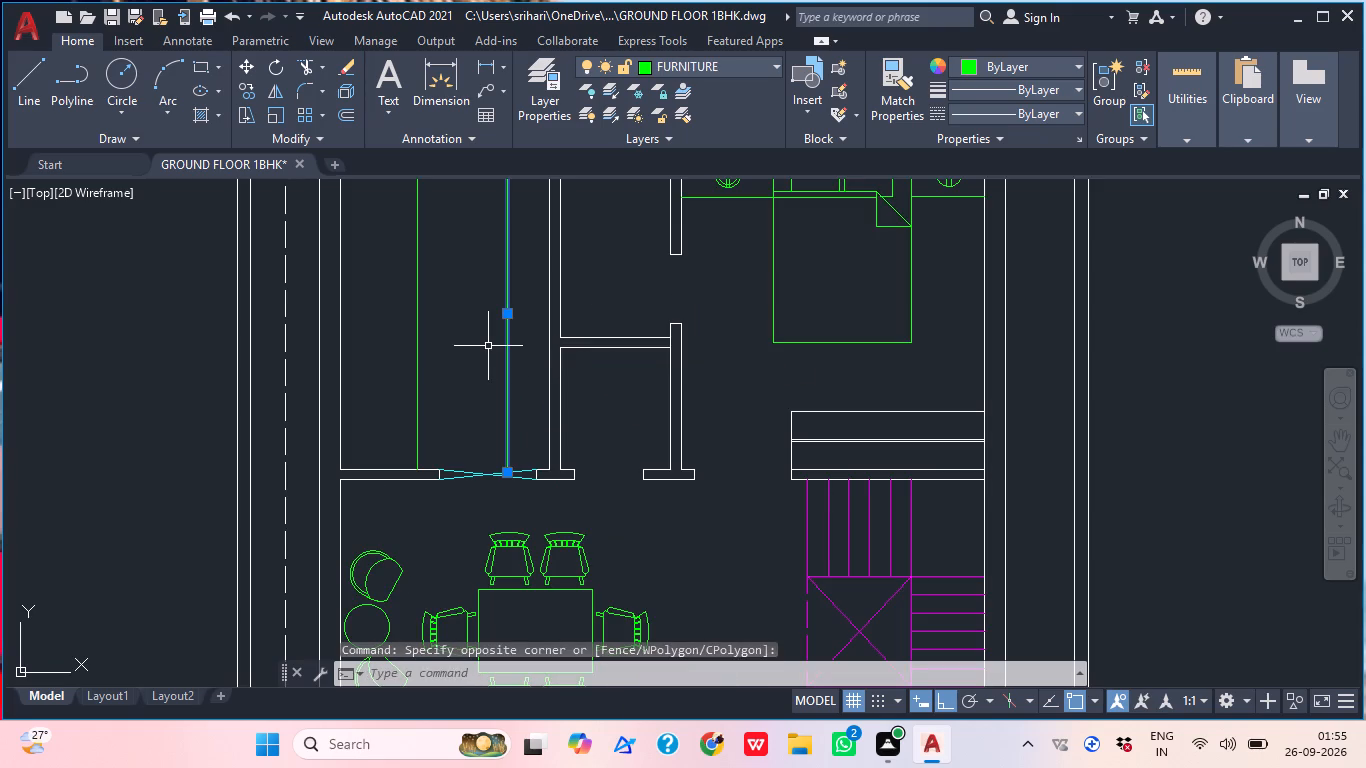
pyautogui.press('Delete')
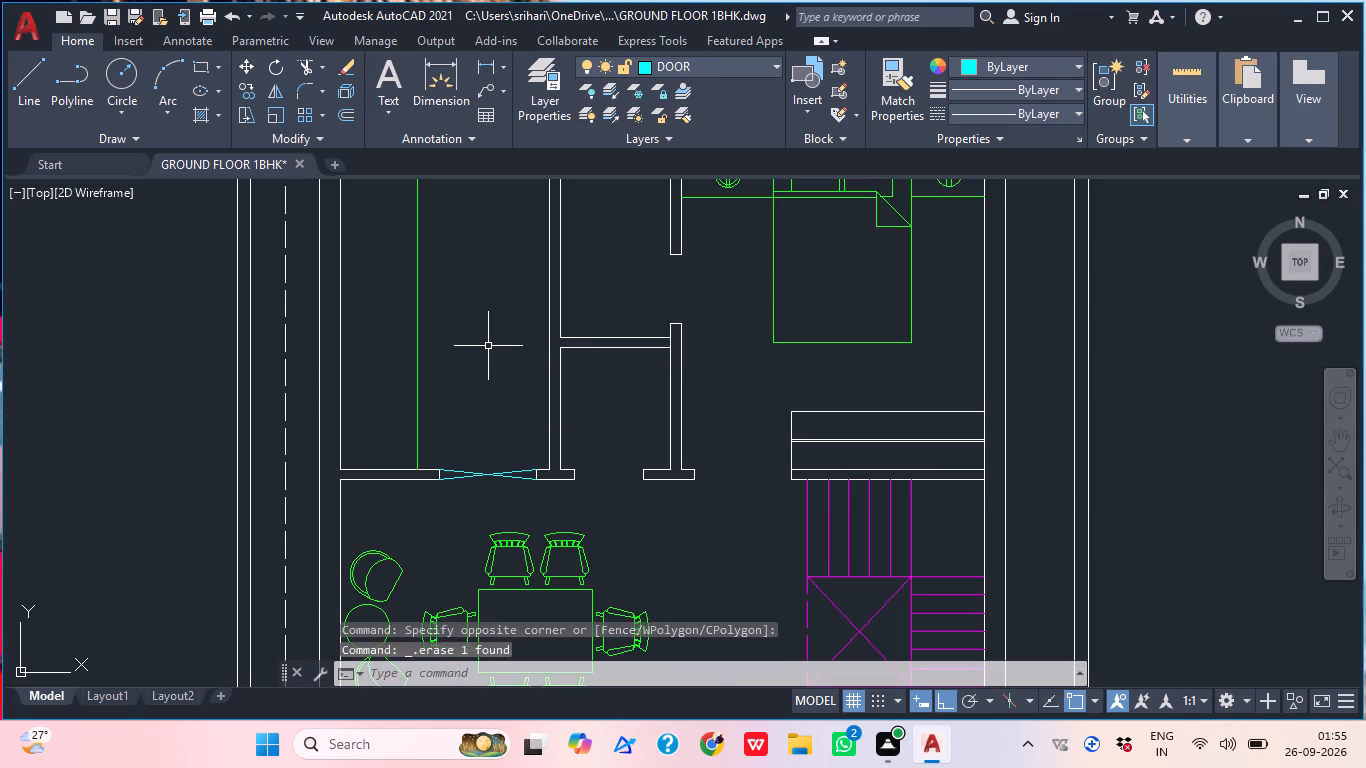
# Draw a line about 11'-5" long from the rear wall to the cross-marked opening, beside the small-room partition in the rear room.
pyautogui.press('l')
pyautogui.press('Return')
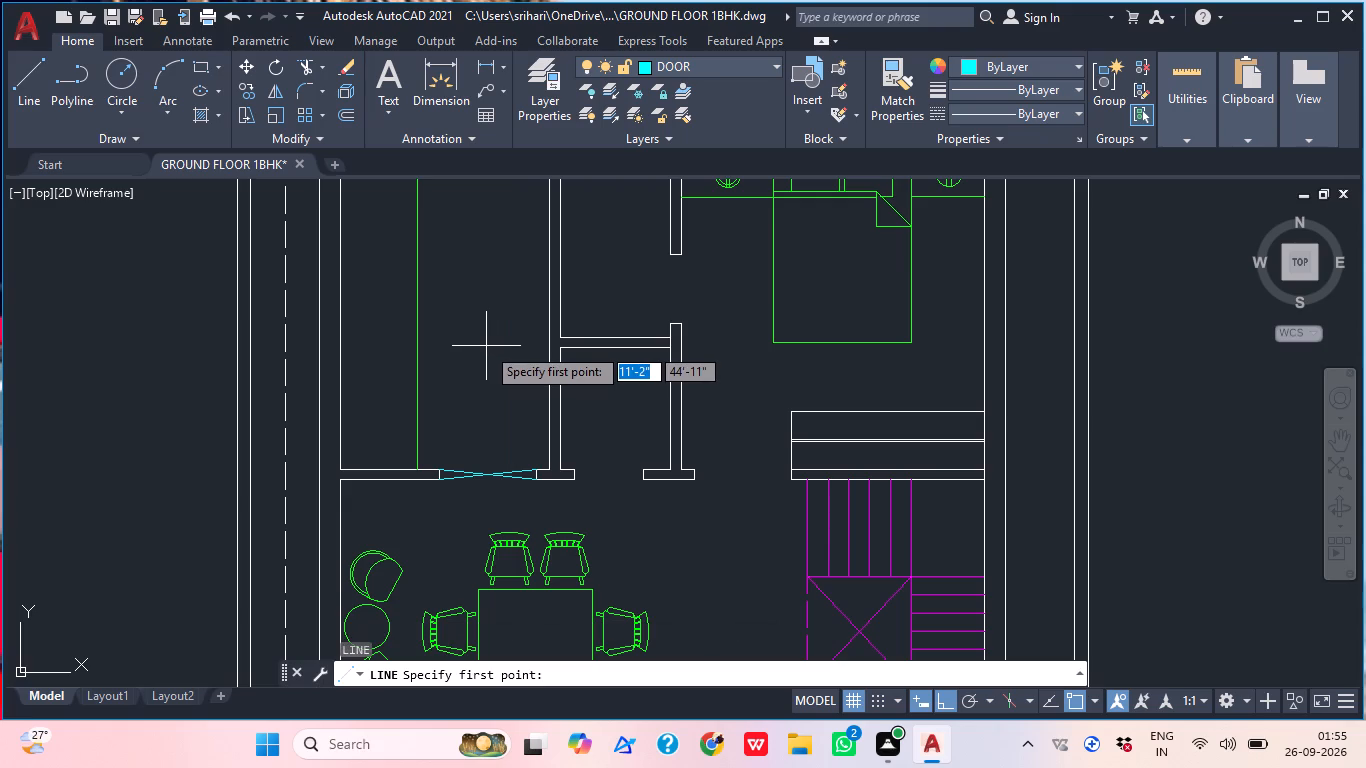
pyautogui.moveTo(486, 372); pyautogui.dragTo(485, 440, button='middle')
pyautogui.scroll(1, 533, 218)
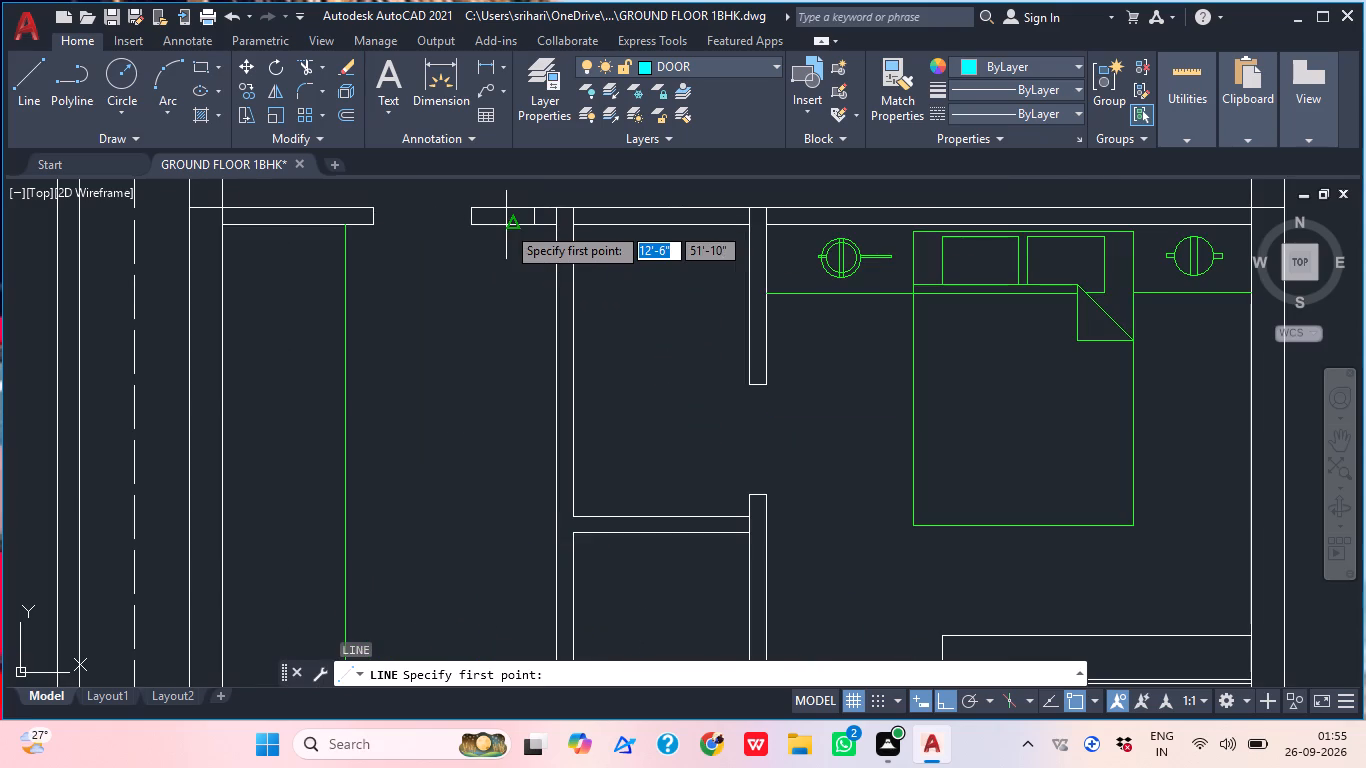
pyautogui.click(507, 226)
pyautogui.scroll(-4, 507, 226)
pyautogui.scroll(2, 507, 406)
pyautogui.scroll(3, 506, 261)
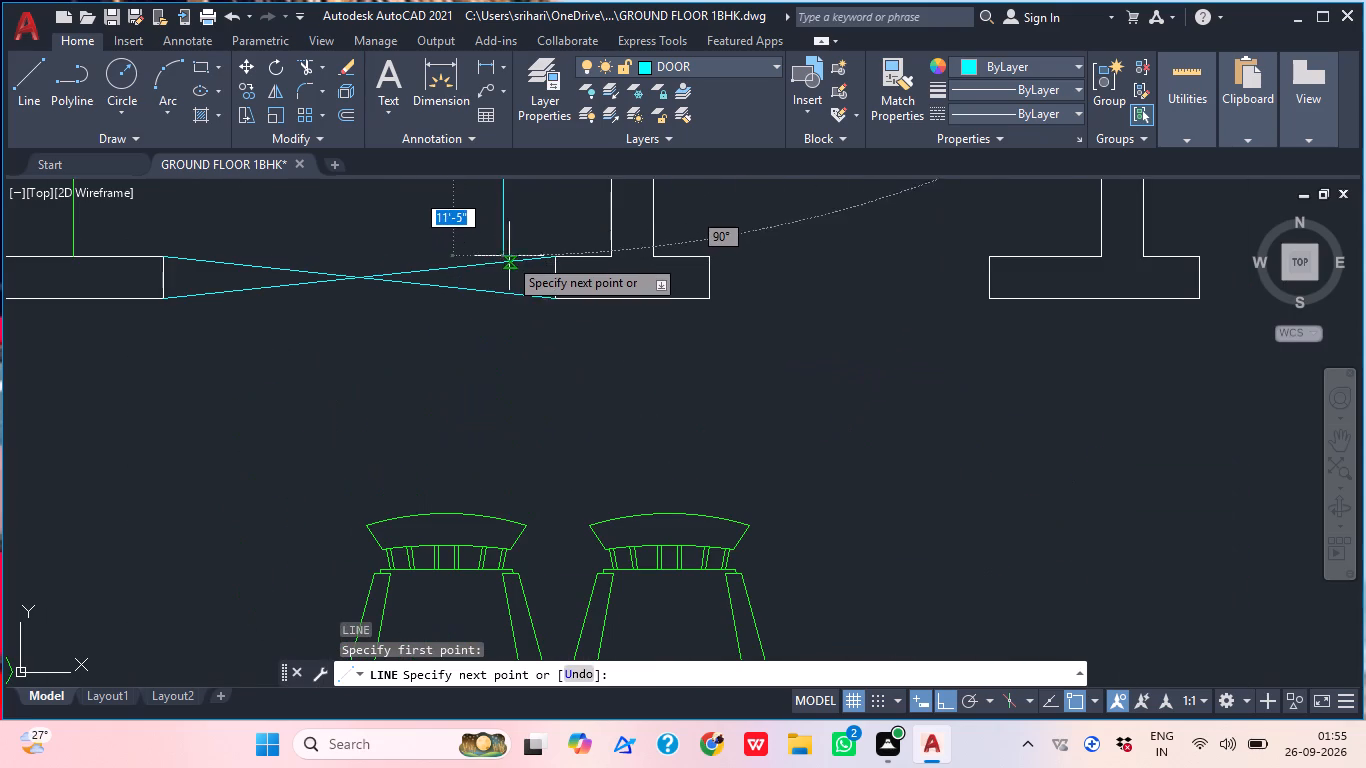
pyautogui.click(500, 270)
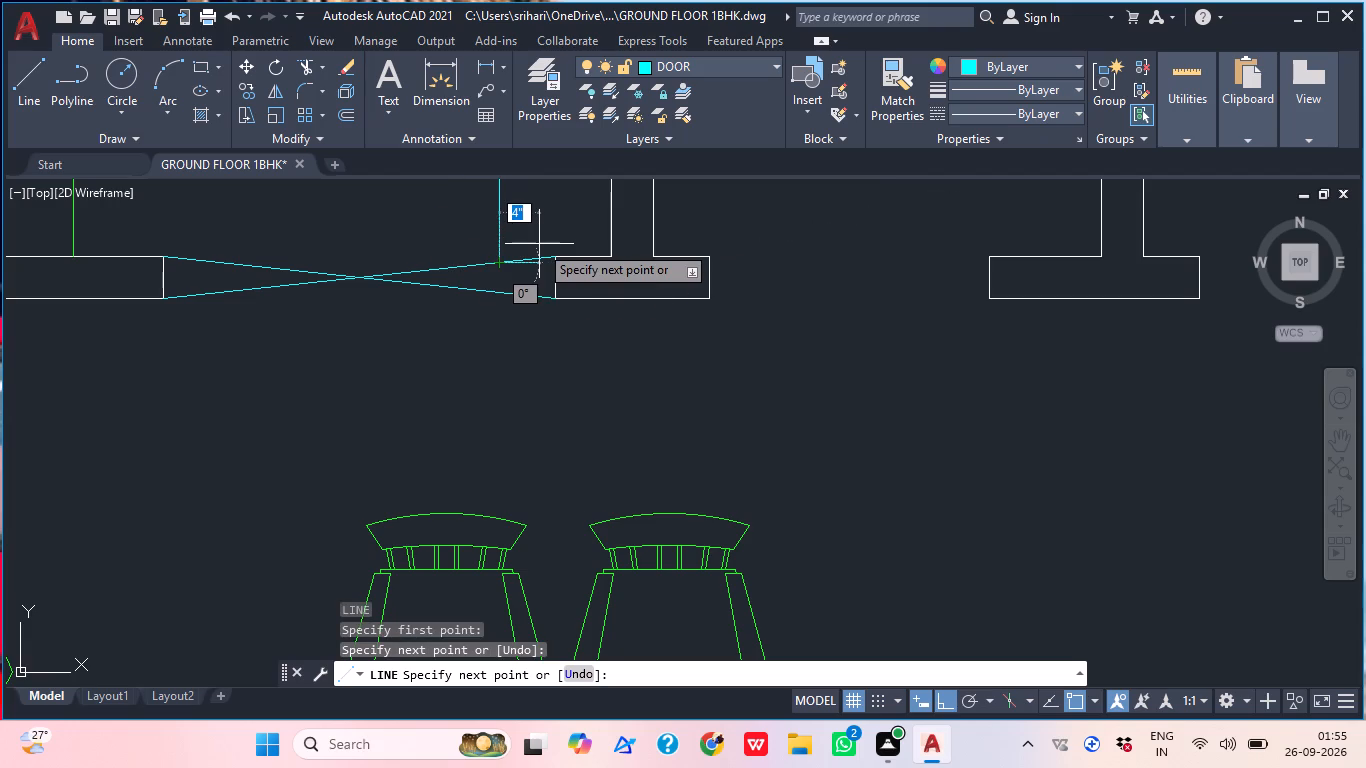
pyautogui.press('Escape')
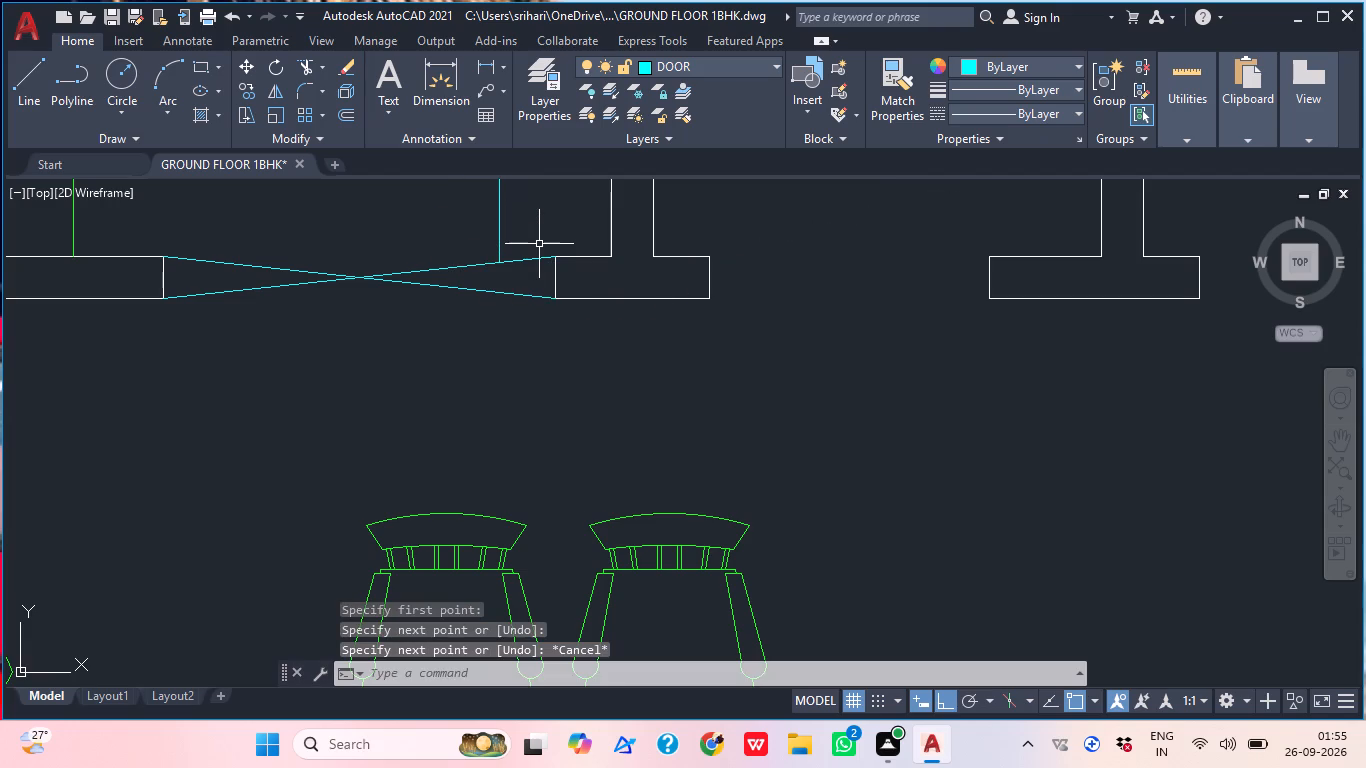
# Move the newly drawn counter line in the rear room to the FURNITURE layer.
pyautogui.scroll(-2, 536, 247)
pyautogui.moveTo(519, 302); pyautogui.dragTo(472, 412, button='middle')
pyautogui.moveTo(510, 439); pyautogui.dragTo(490, 494, button='middle')
pyautogui.scroll(-2, 511, 419)
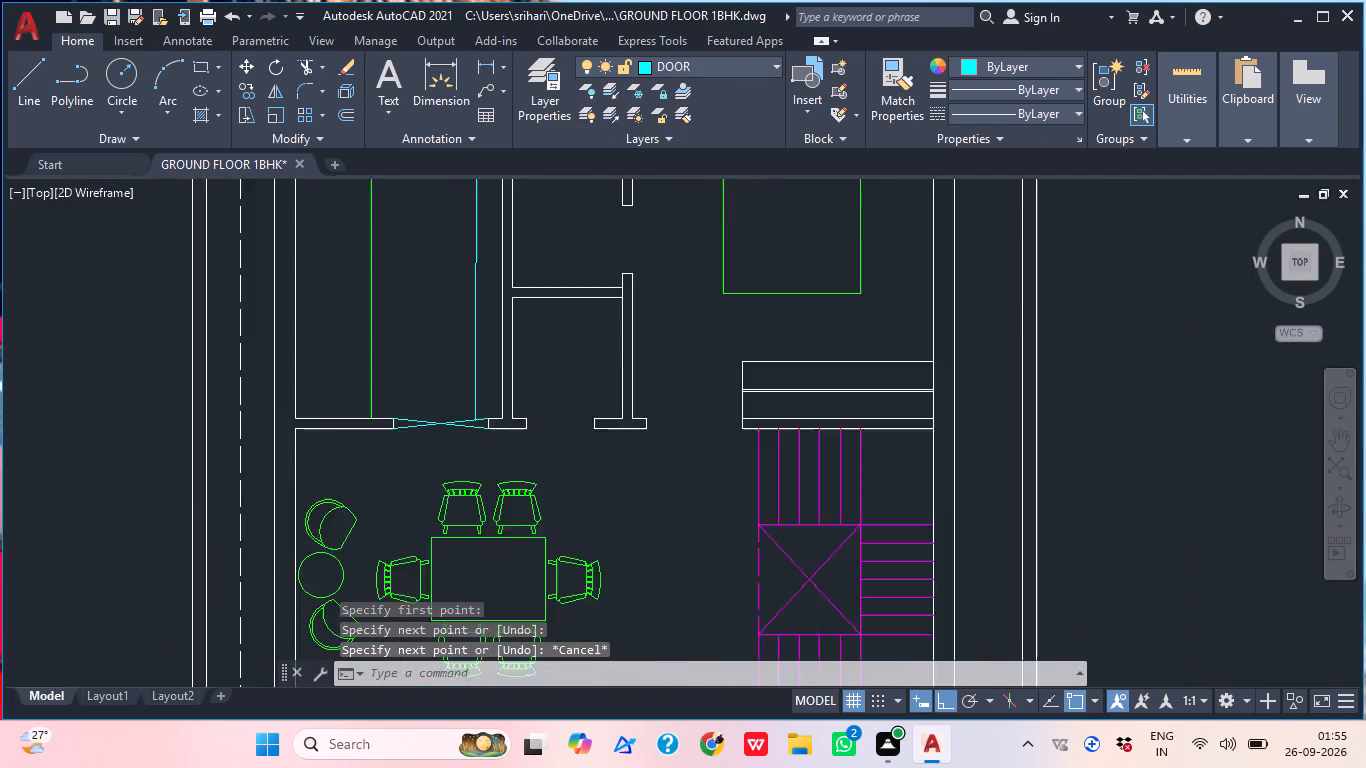
pyautogui.moveTo(488, 463); pyautogui.dragTo(478, 498, button='middle')
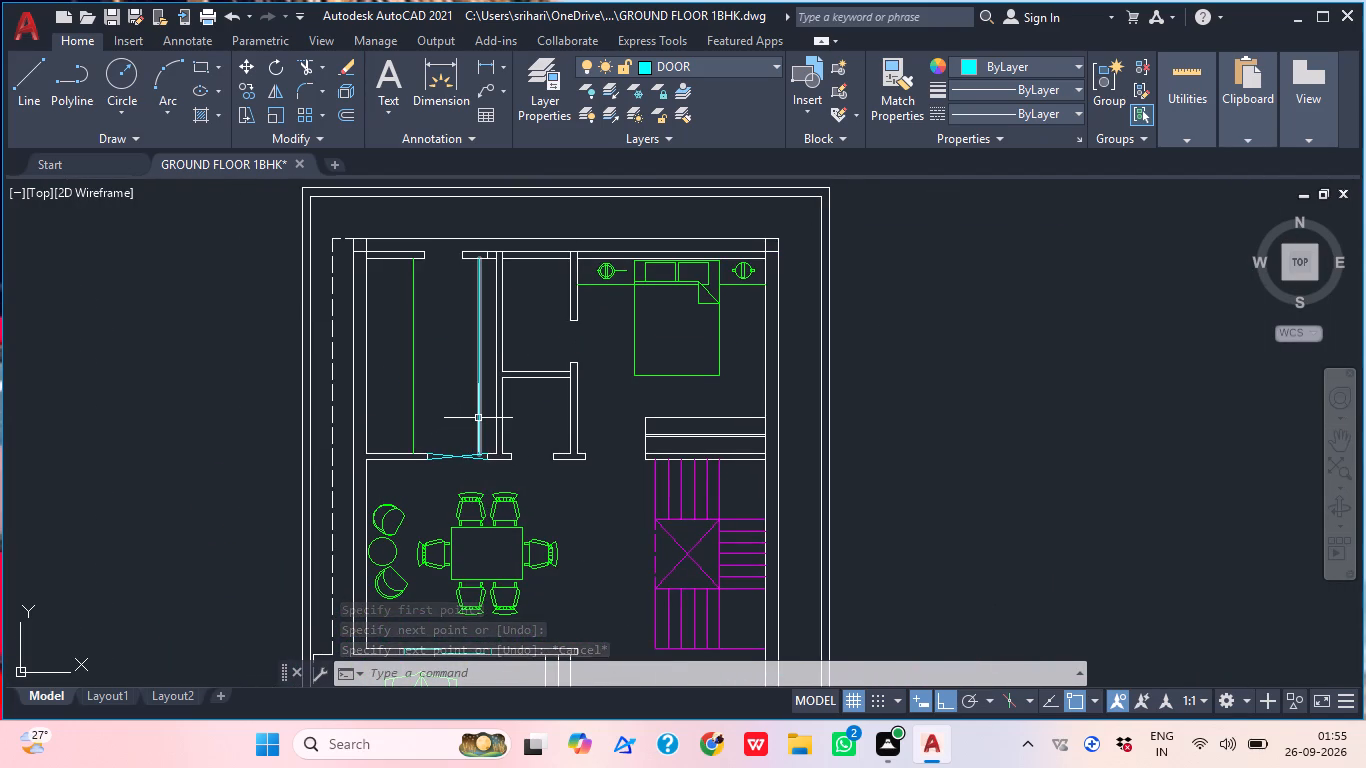
pyautogui.click(478, 418)
pyautogui.click(718, 69)
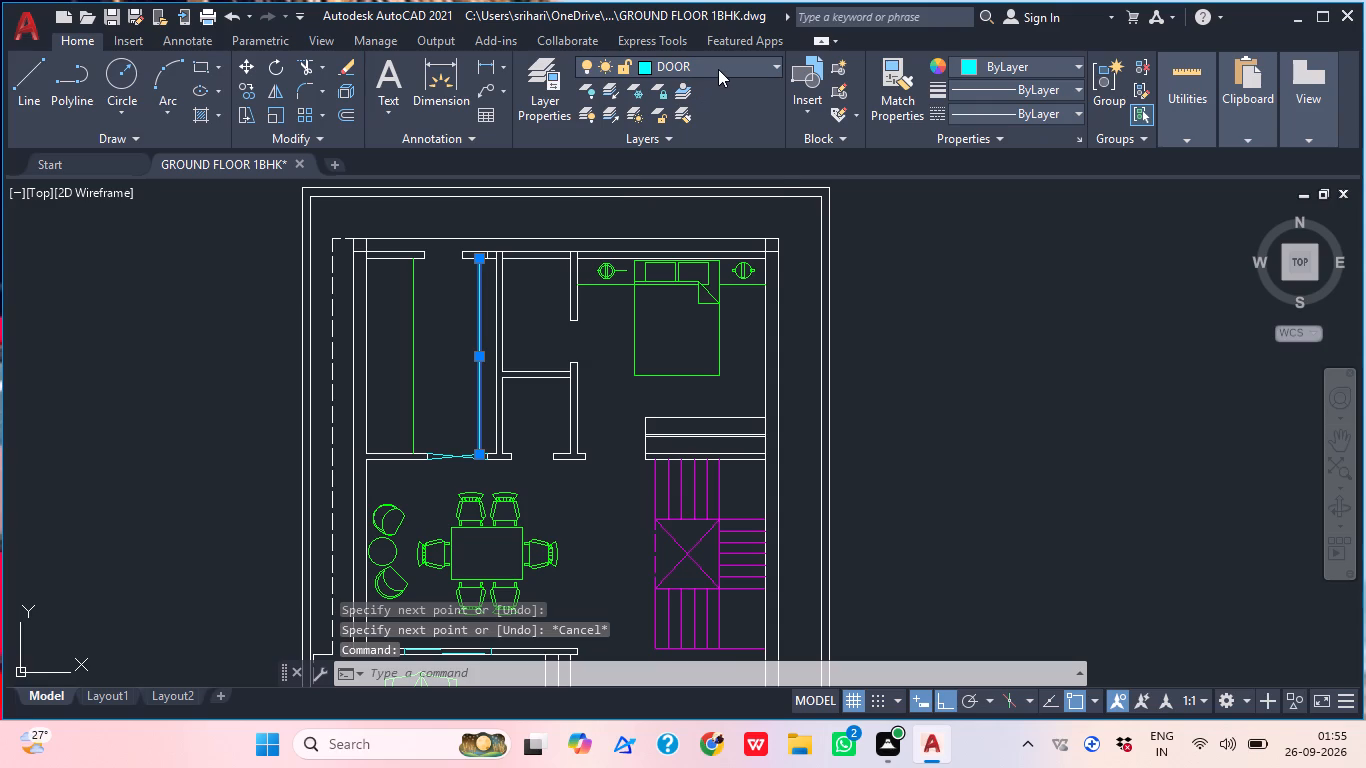
pyautogui.click(711, 135)
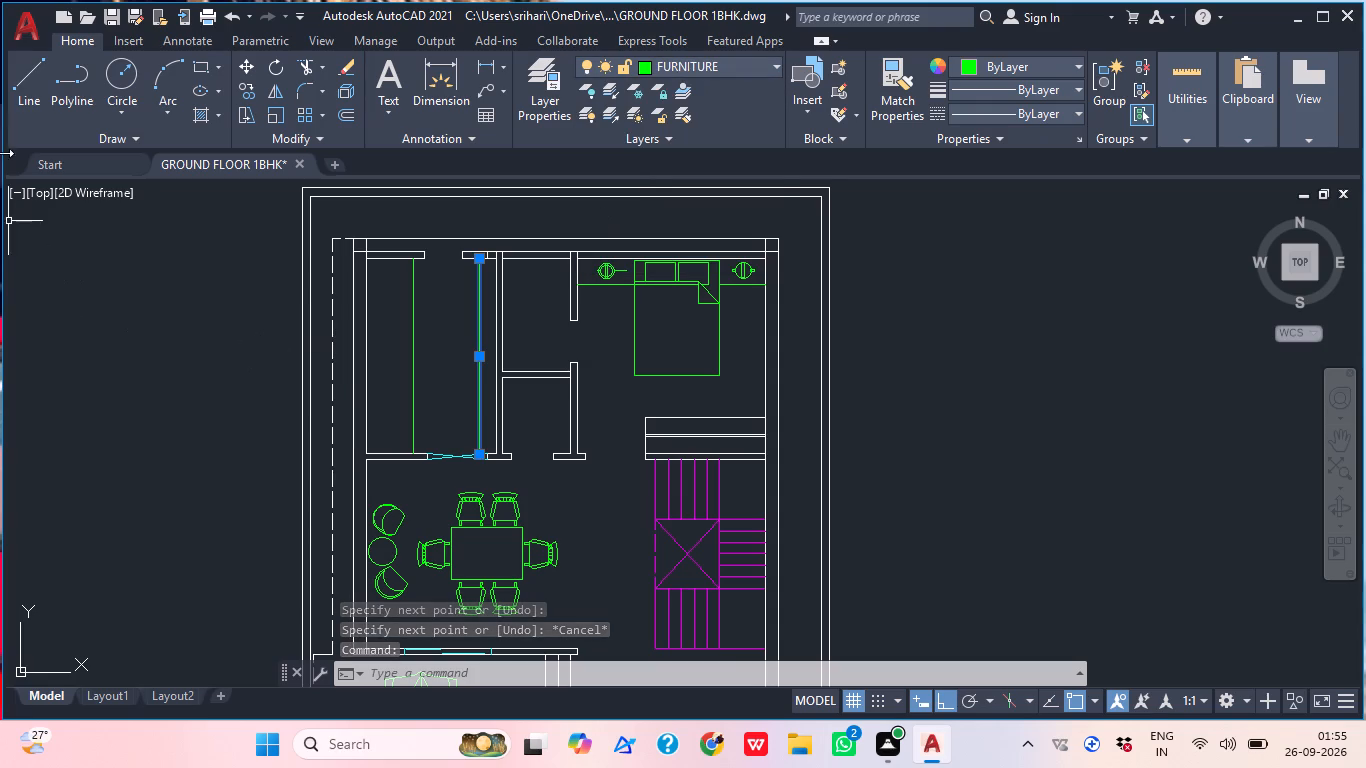
pyautogui.middleClick(534, 373)
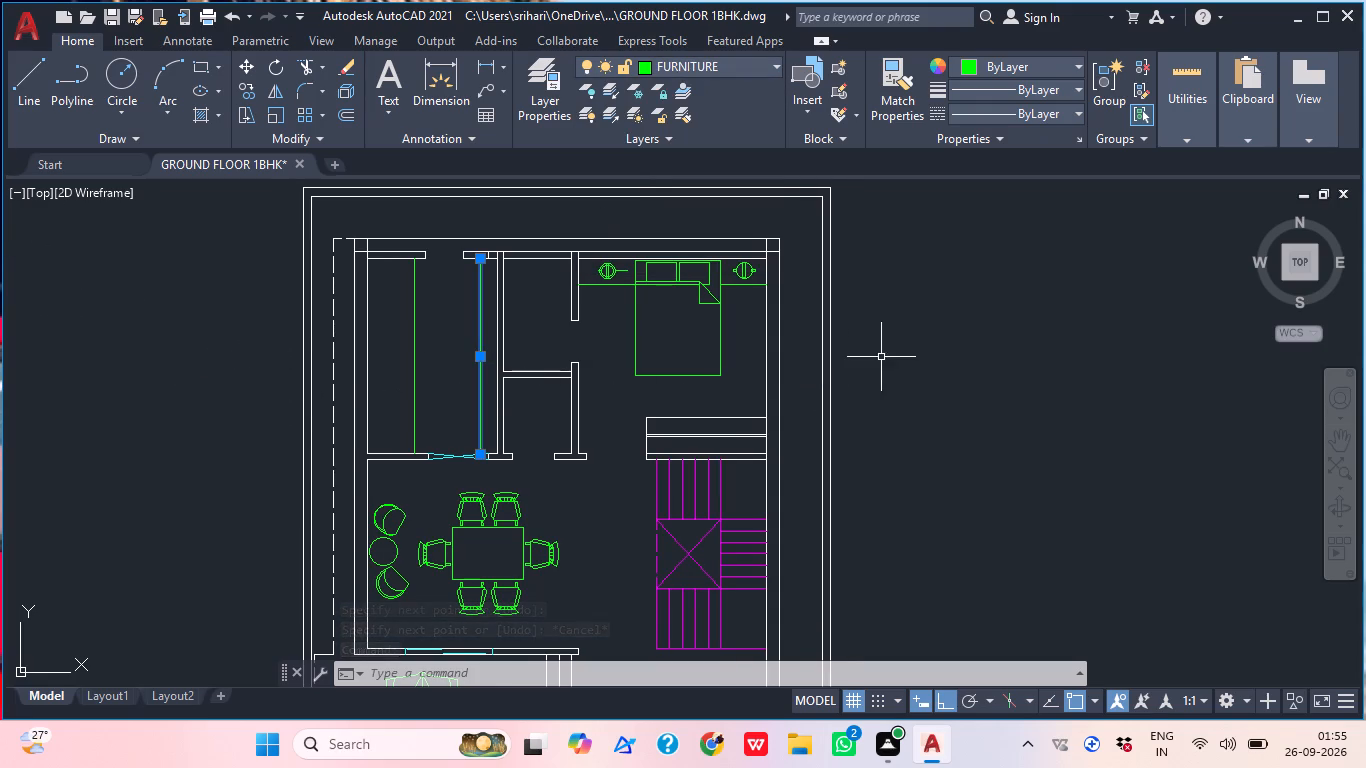
pyautogui.click(881, 357)
pyautogui.click(926, 387)
pyautogui.press('Escape')
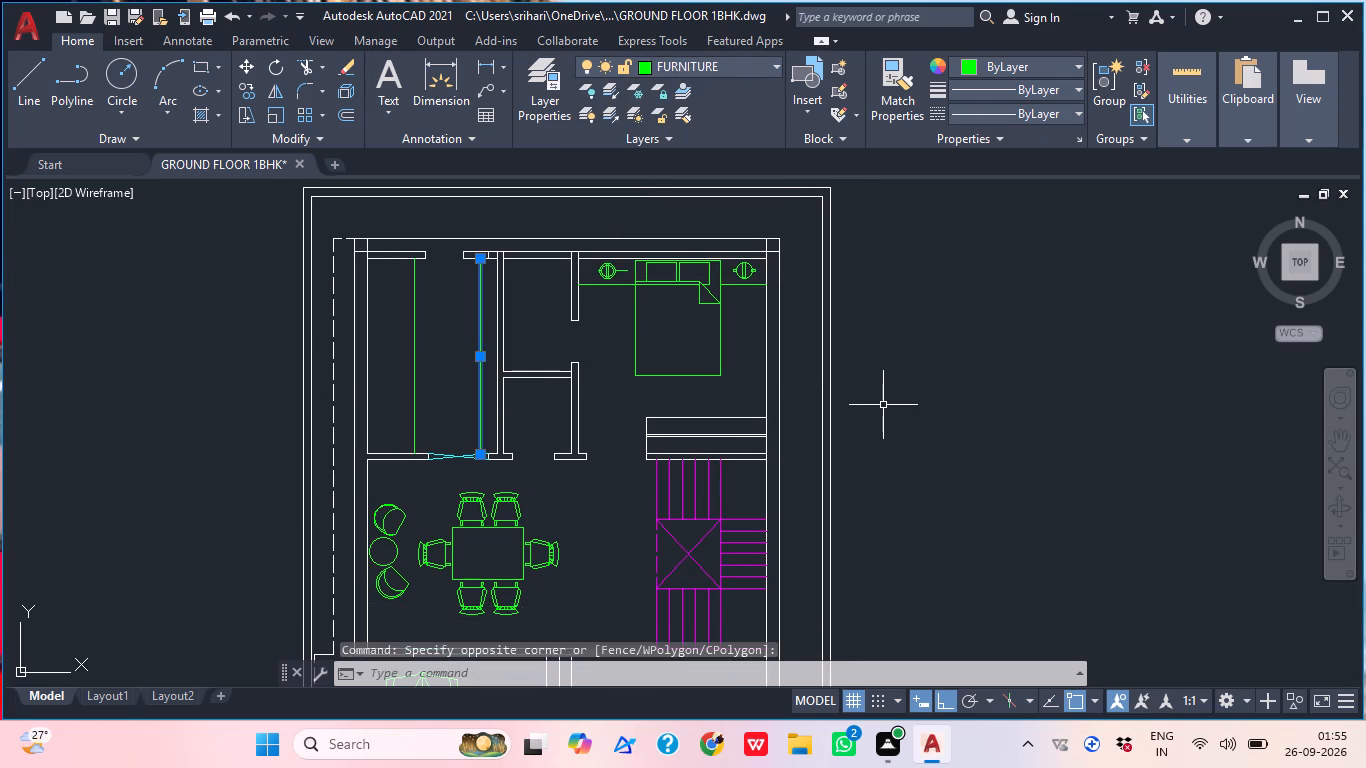
# Draw a circle of about 7" radius on the FURNITURE layer inside the rectangular area in front of the living room.
pyautogui.moveTo(570, 539); pyautogui.dragTo(589, 524, button='middle')
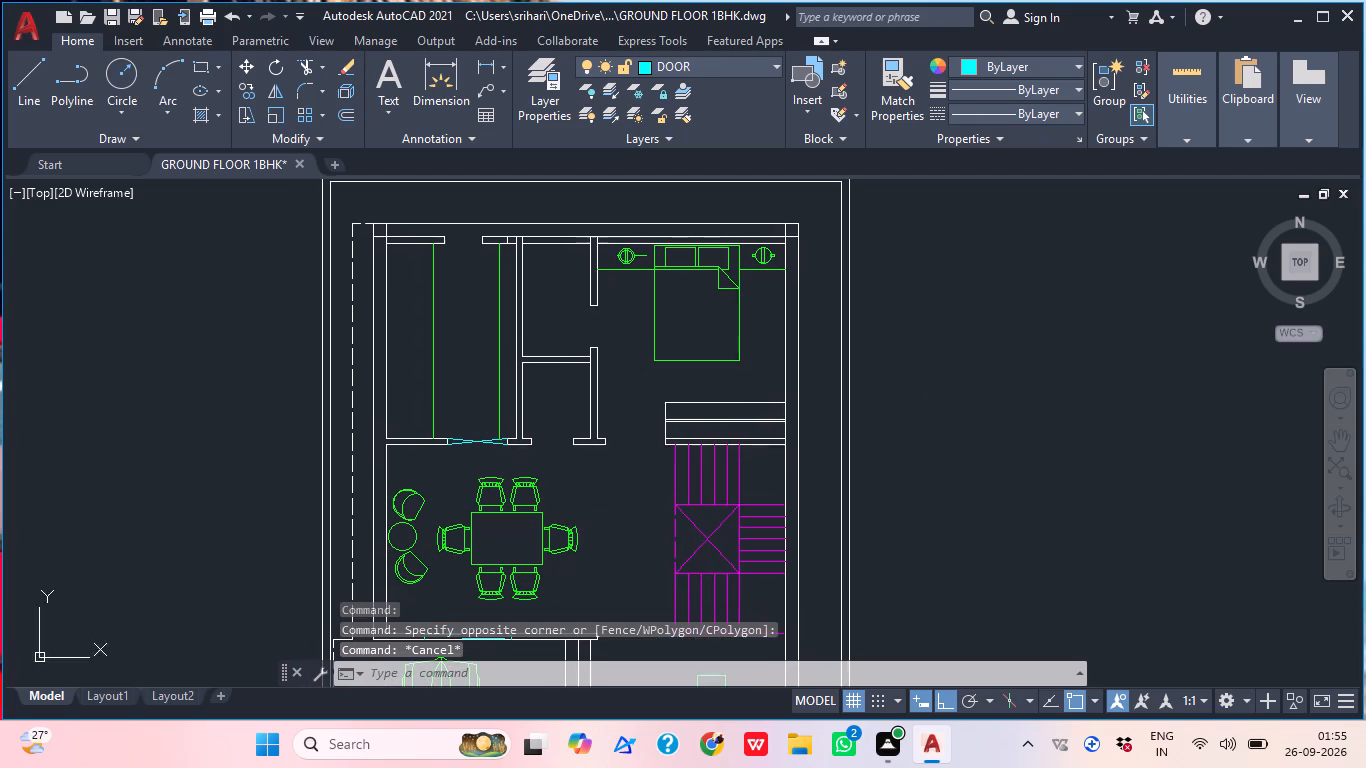
pyautogui.scroll(-1, 626, 518)
pyautogui.moveTo(625, 518); pyautogui.dragTo(612, 478, button='middle')
pyautogui.moveTo(638, 514); pyautogui.dragTo(627, 476, button='middle')
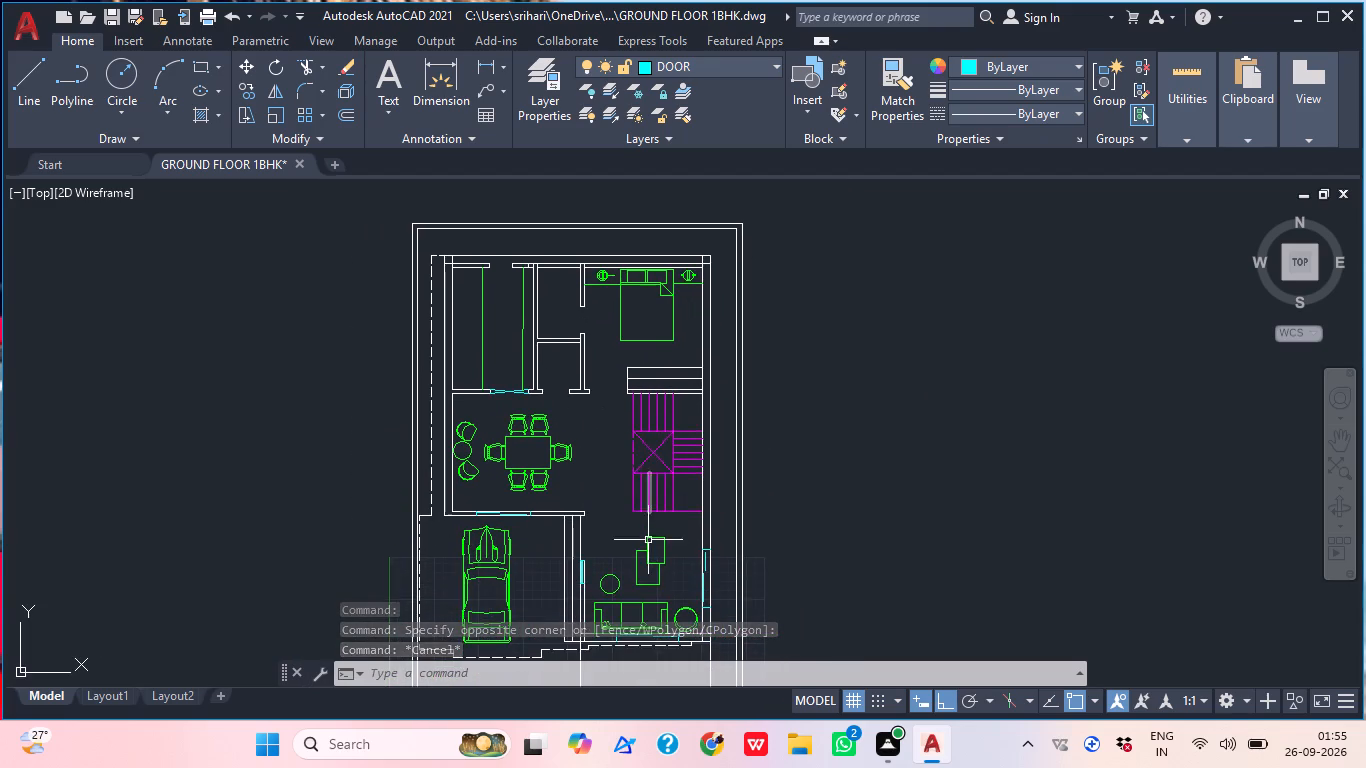
pyautogui.moveTo(646, 551); pyautogui.dragTo(622, 490, button='middle')
pyautogui.moveTo(634, 568); pyautogui.dragTo(639, 502, button='middle')
pyautogui.moveTo(637, 597); pyautogui.dragTo(629, 562, button='middle')
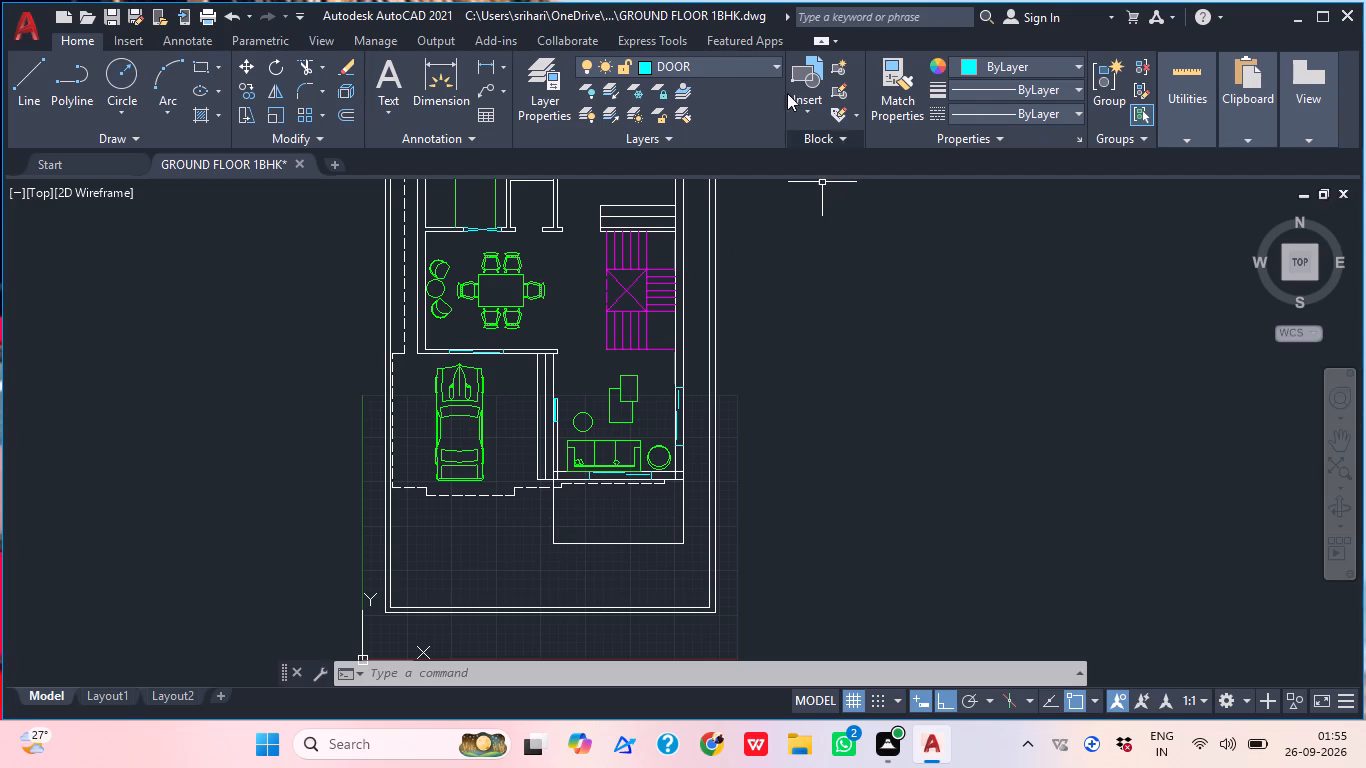
pyautogui.click(718, 69)
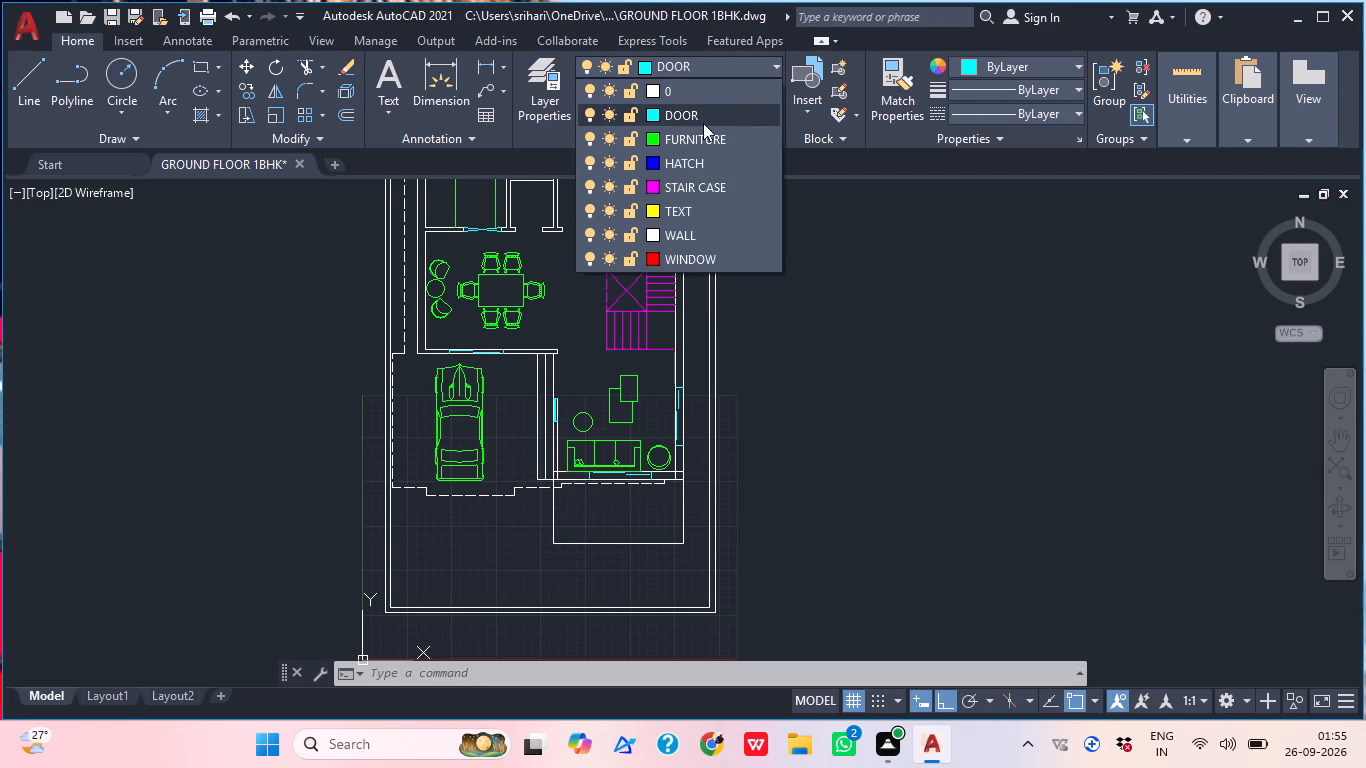
pyautogui.click(699, 137)
pyautogui.press('c')
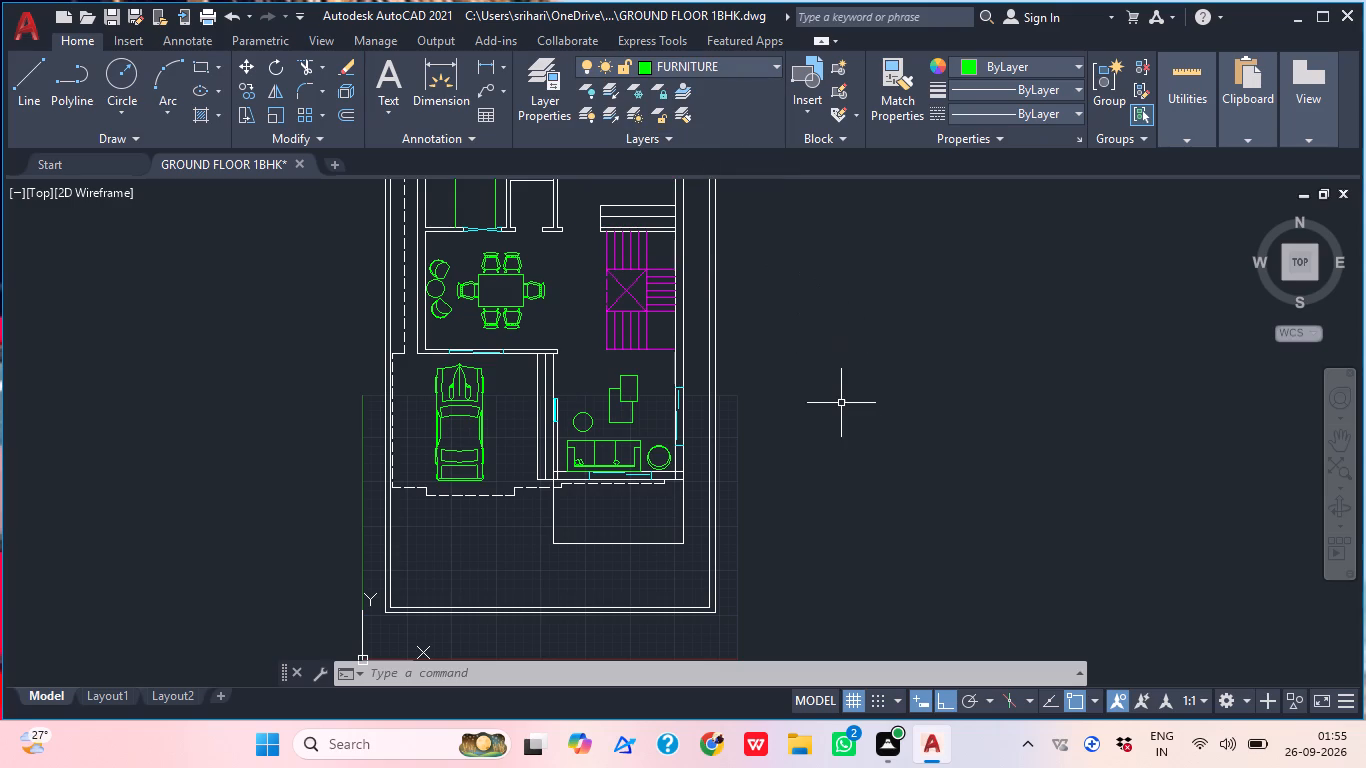
pyautogui.press('Return')
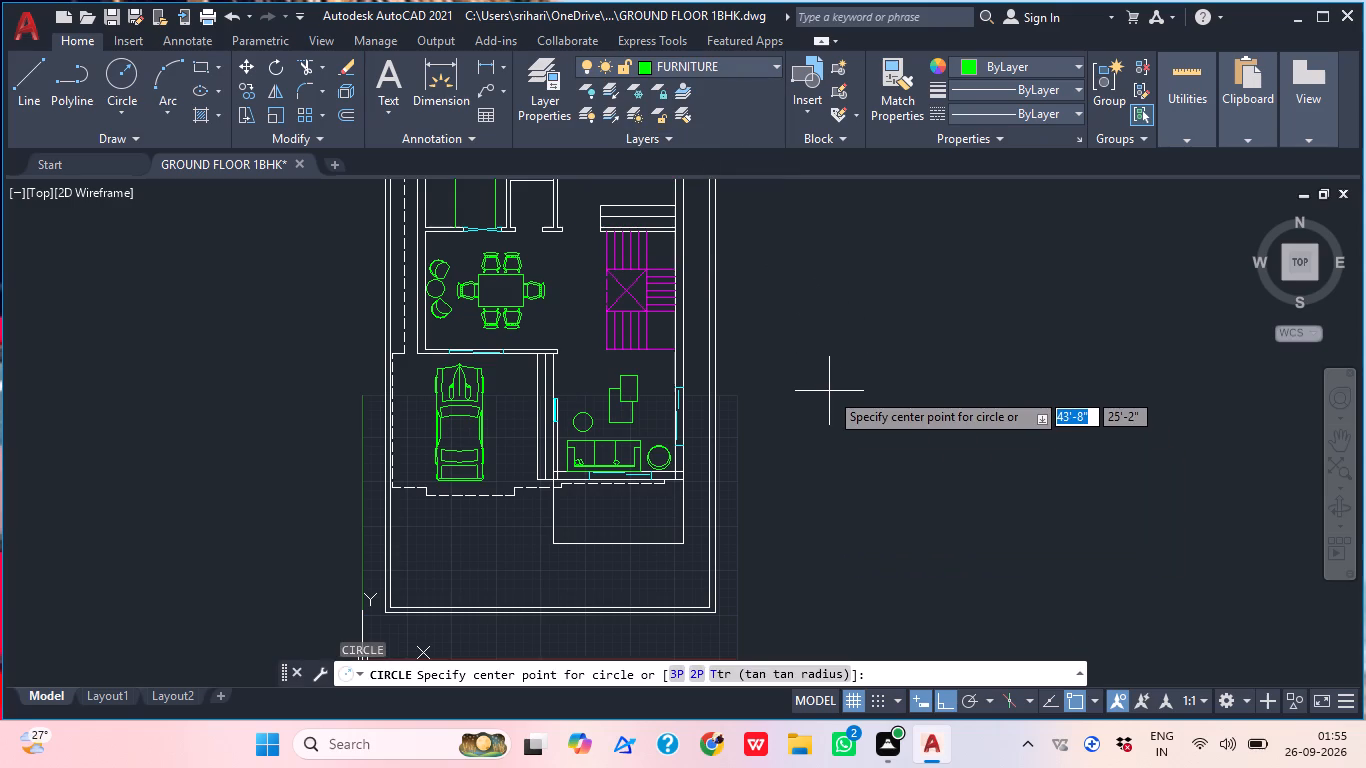
pyautogui.scroll(4, 610, 526)
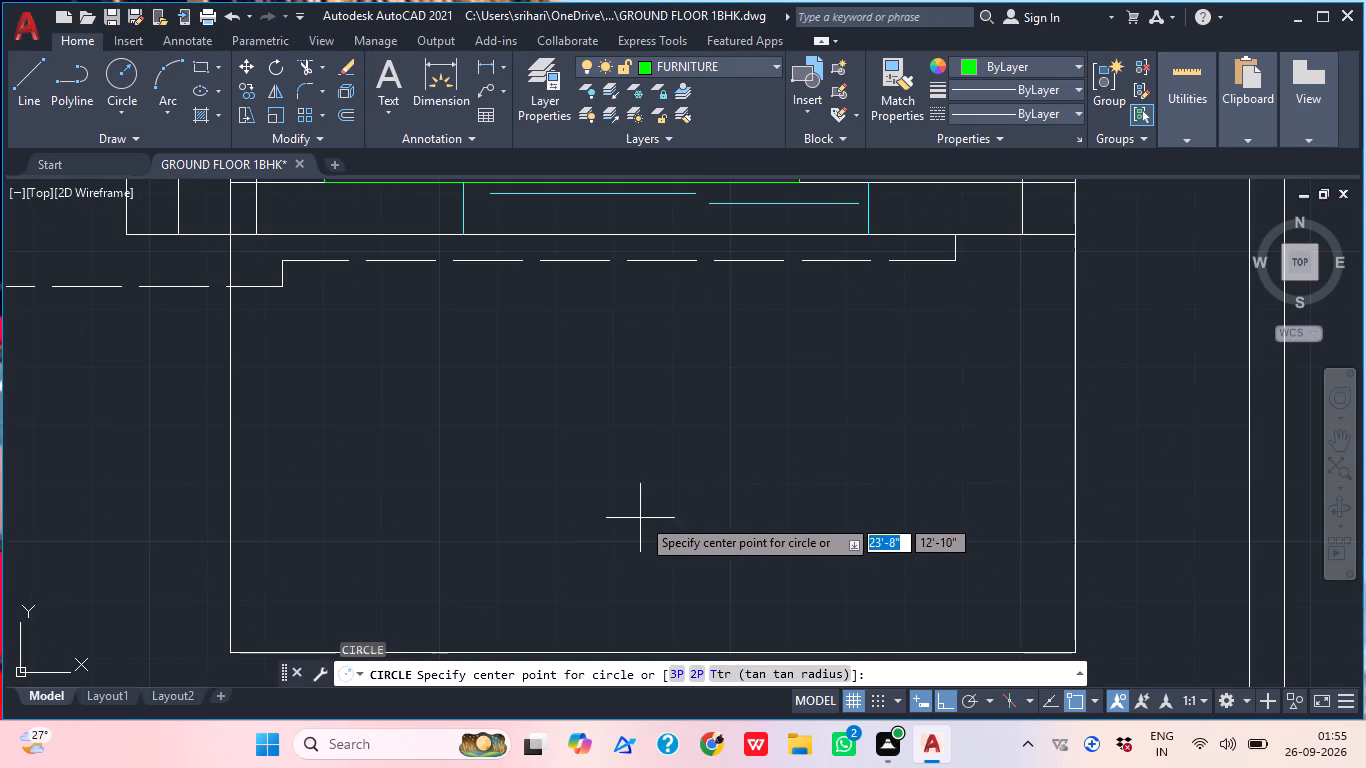
pyautogui.click(646, 533)
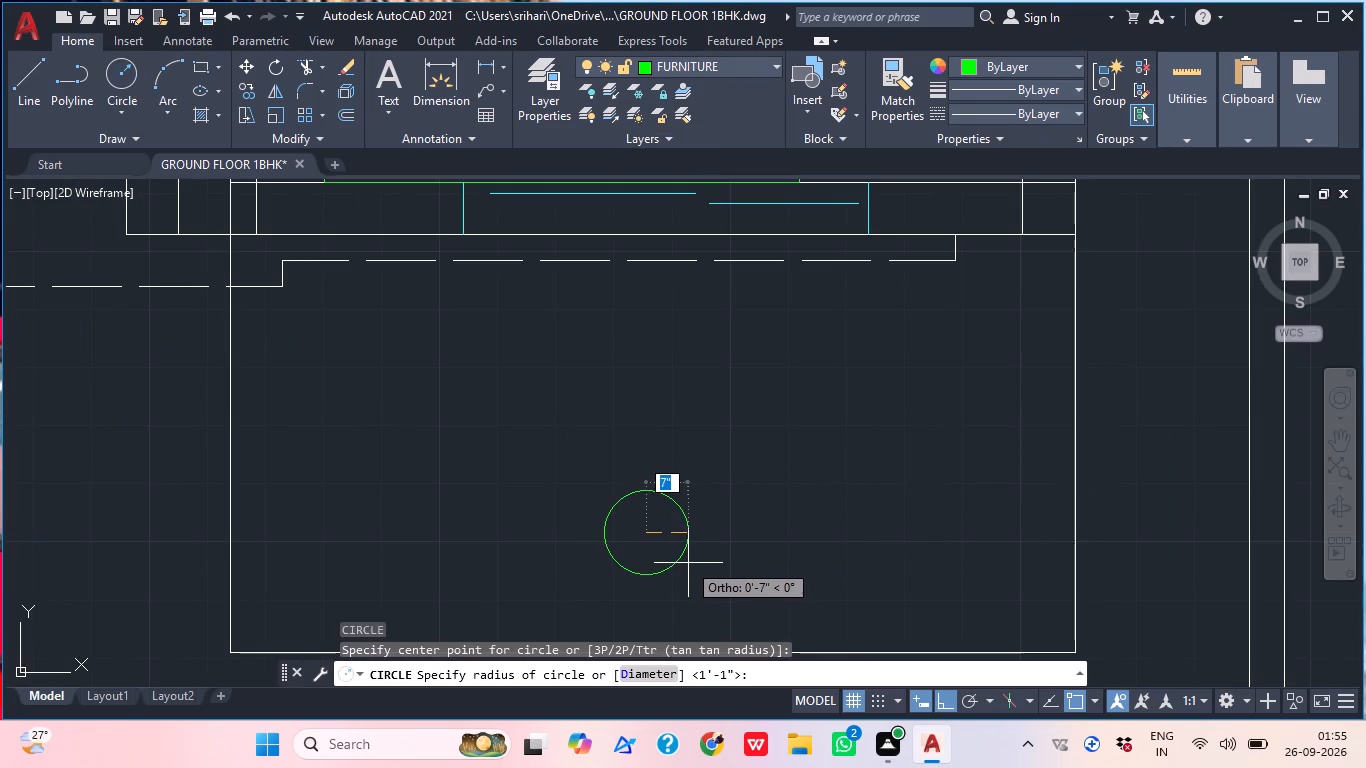
pyautogui.click(689, 565)
# Browse the recent blocks for a symbol suited to the rectangular area in front of the living room.
pyautogui.scroll(-2, 749, 467)
pyautogui.moveTo(717, 513); pyautogui.dragTo(665, 522, button='middle')
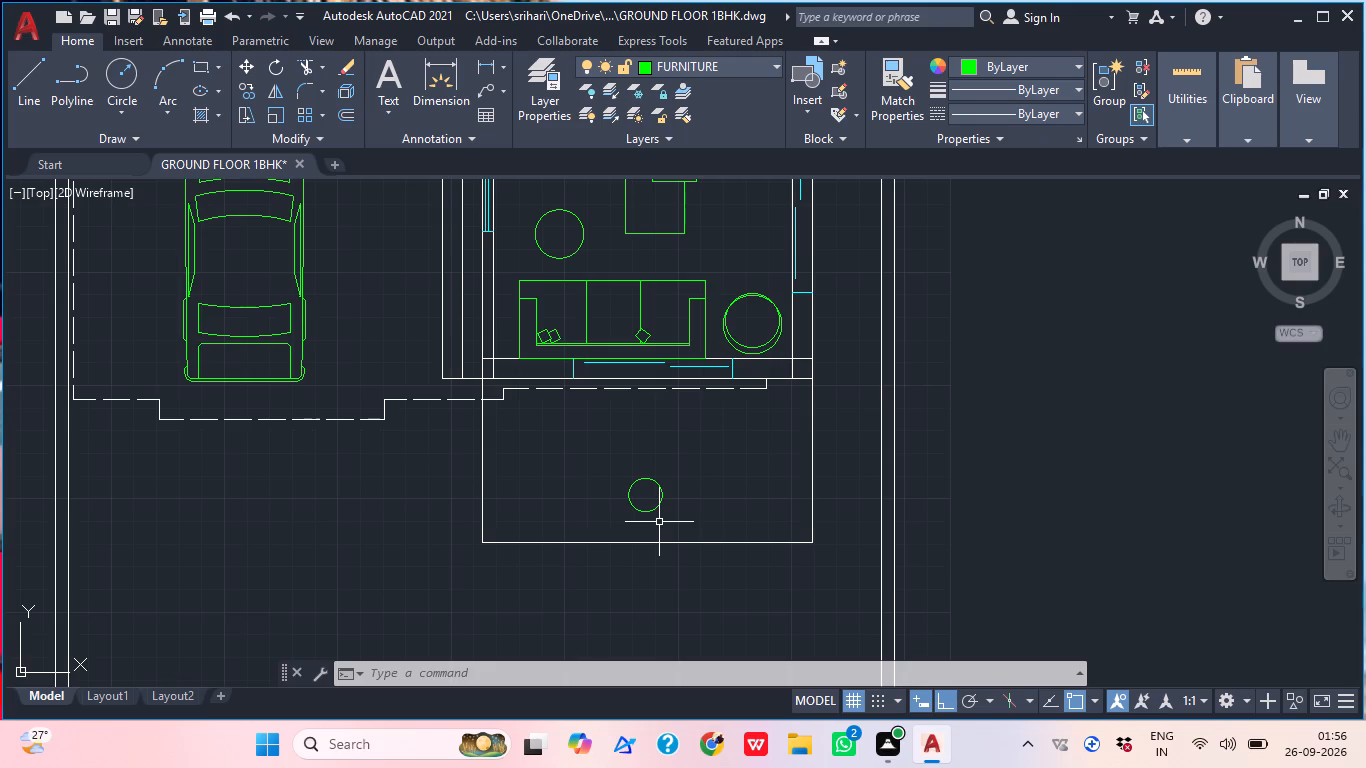
pyautogui.scroll(-2, 693, 512)
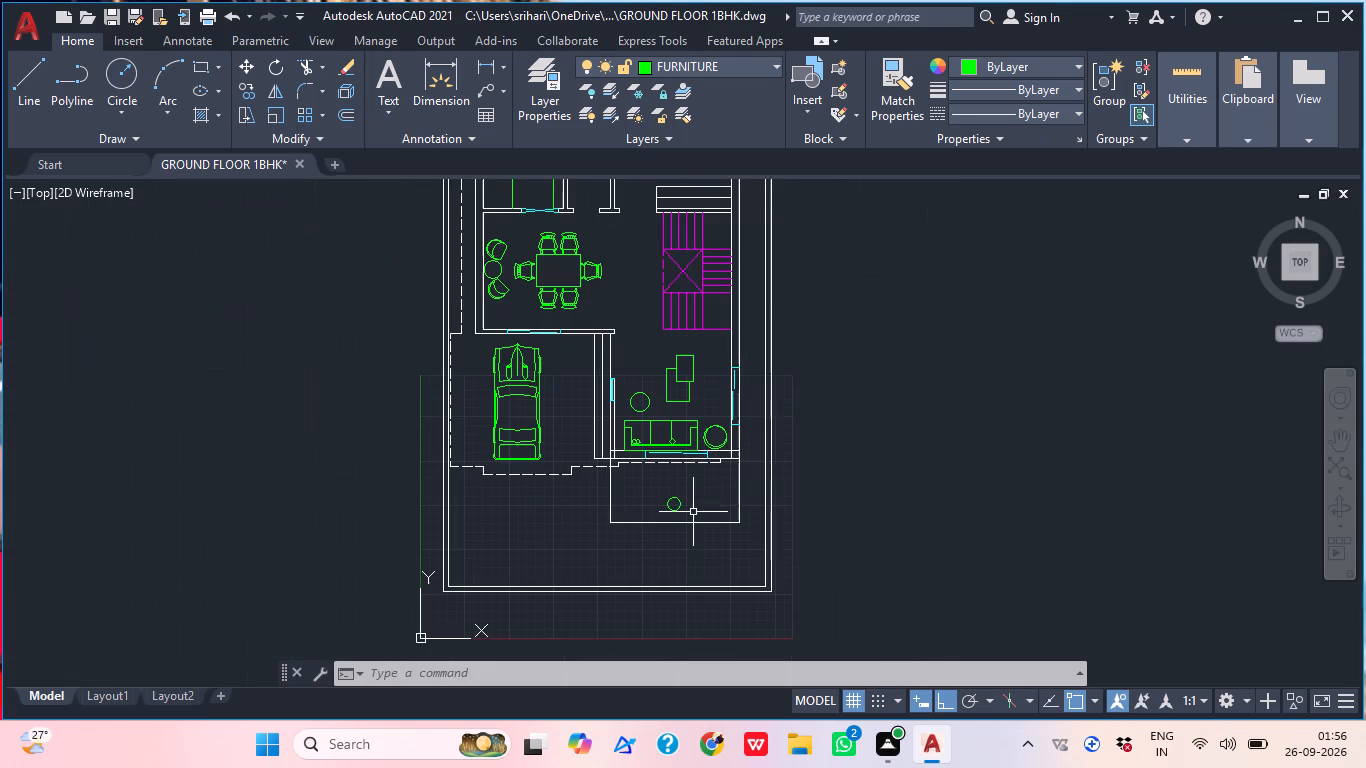
pyautogui.press('i')
pyautogui.press('Return')
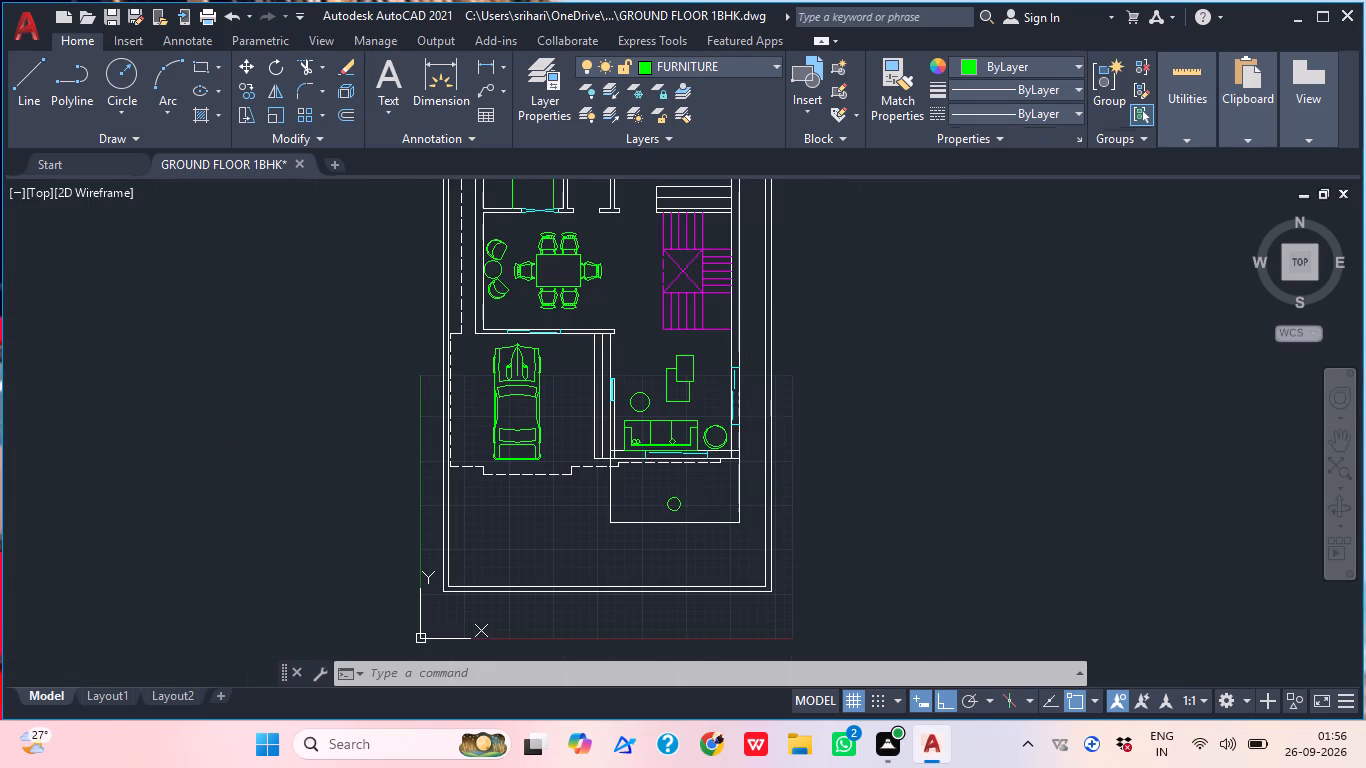
pyautogui.scroll(-2, 1192, 348)
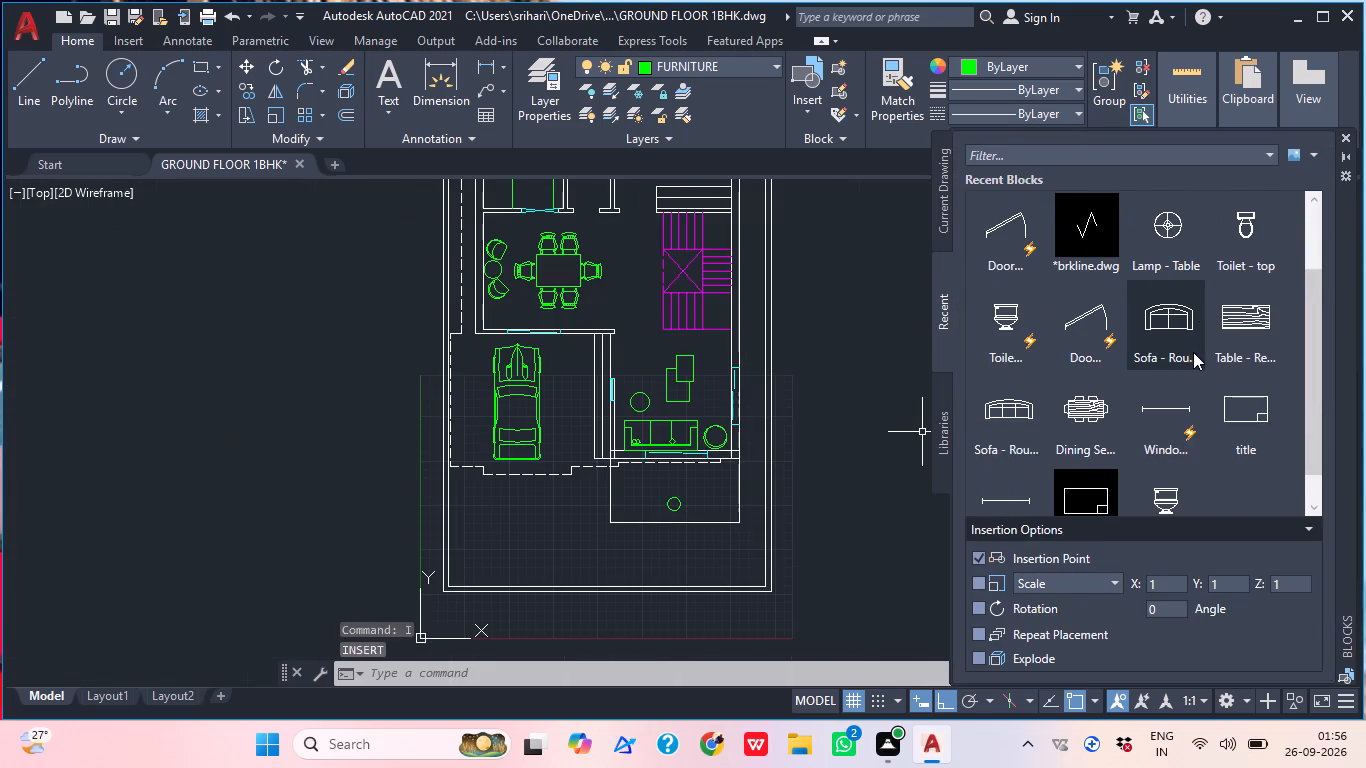
pyautogui.scroll(-4, 1193, 352)
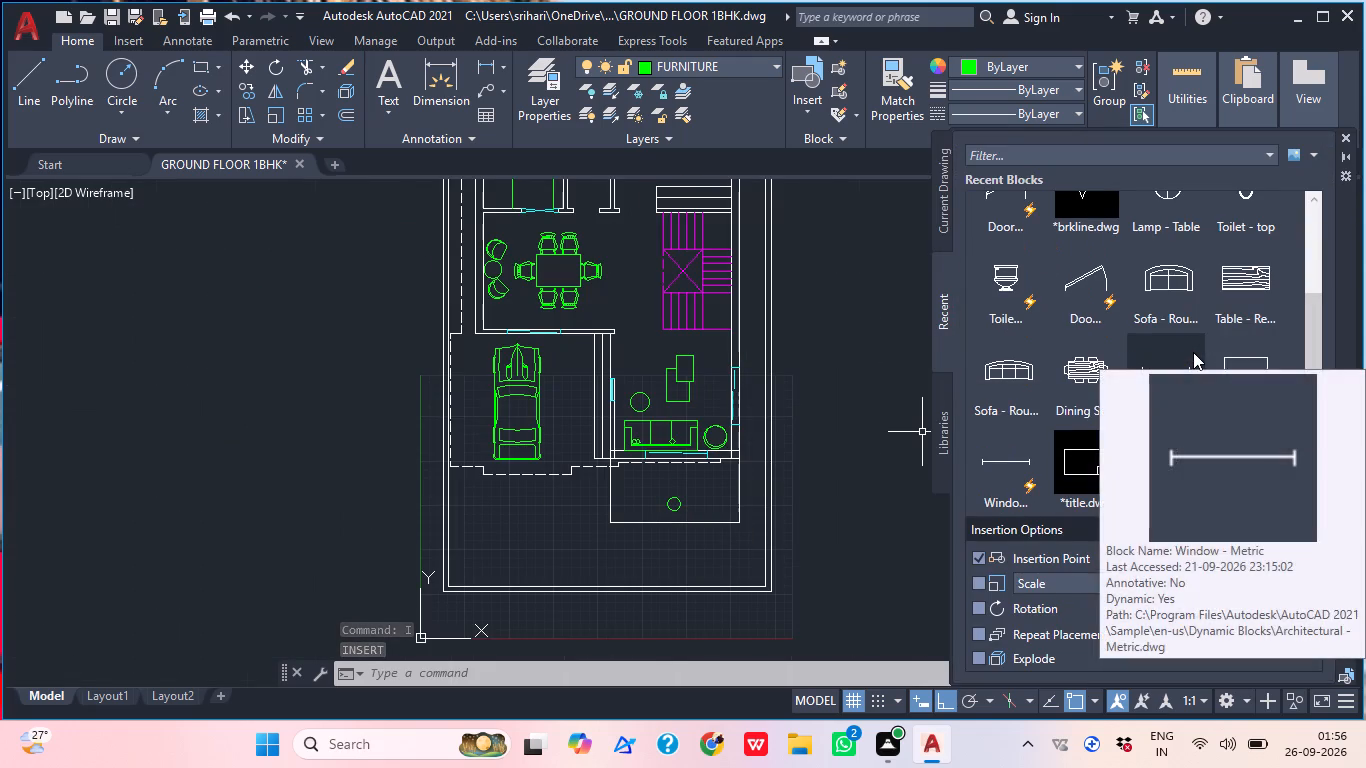
pyautogui.click(1349, 132)
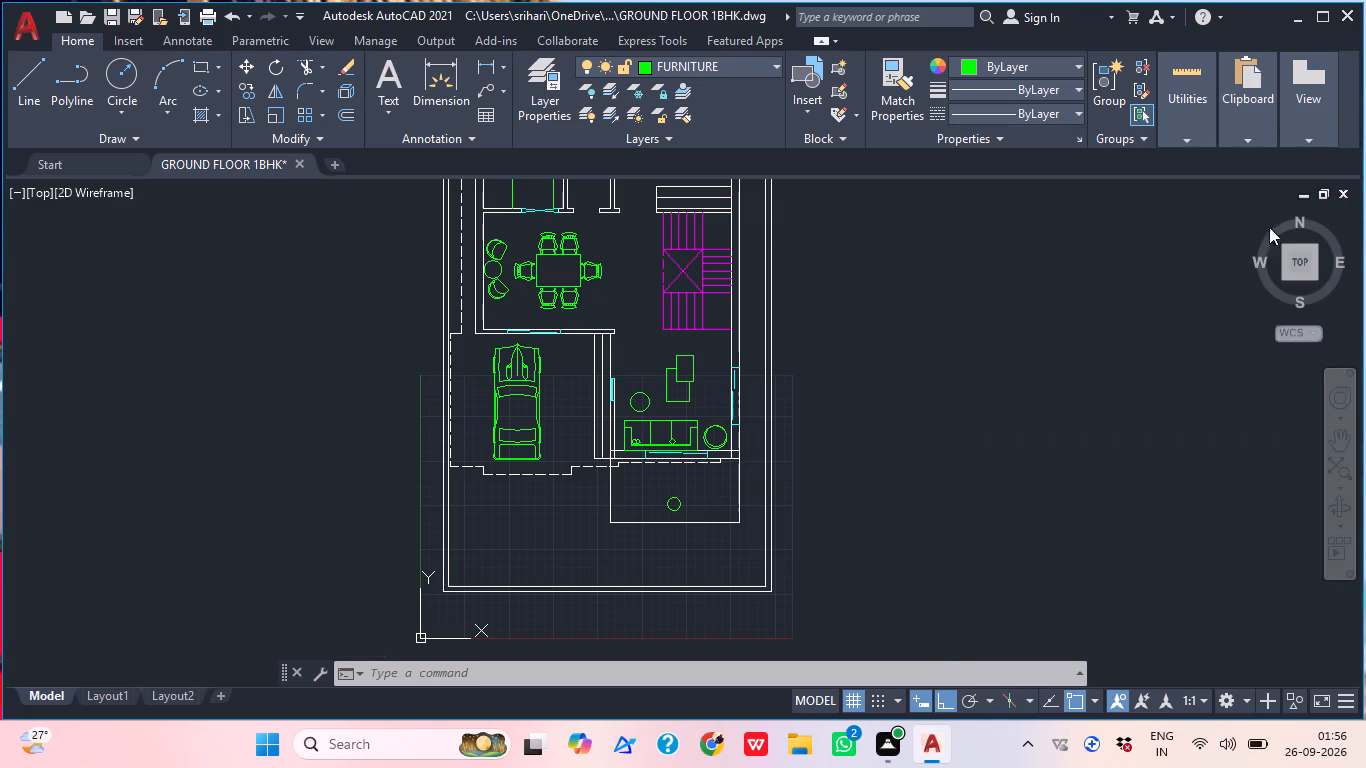
# Insert the Trees - Imperial block over the small circle in the rectangular area in front of the living room.
pyautogui.moveTo(1110, 366); pyautogui.dragTo(903, 385, button='middle')
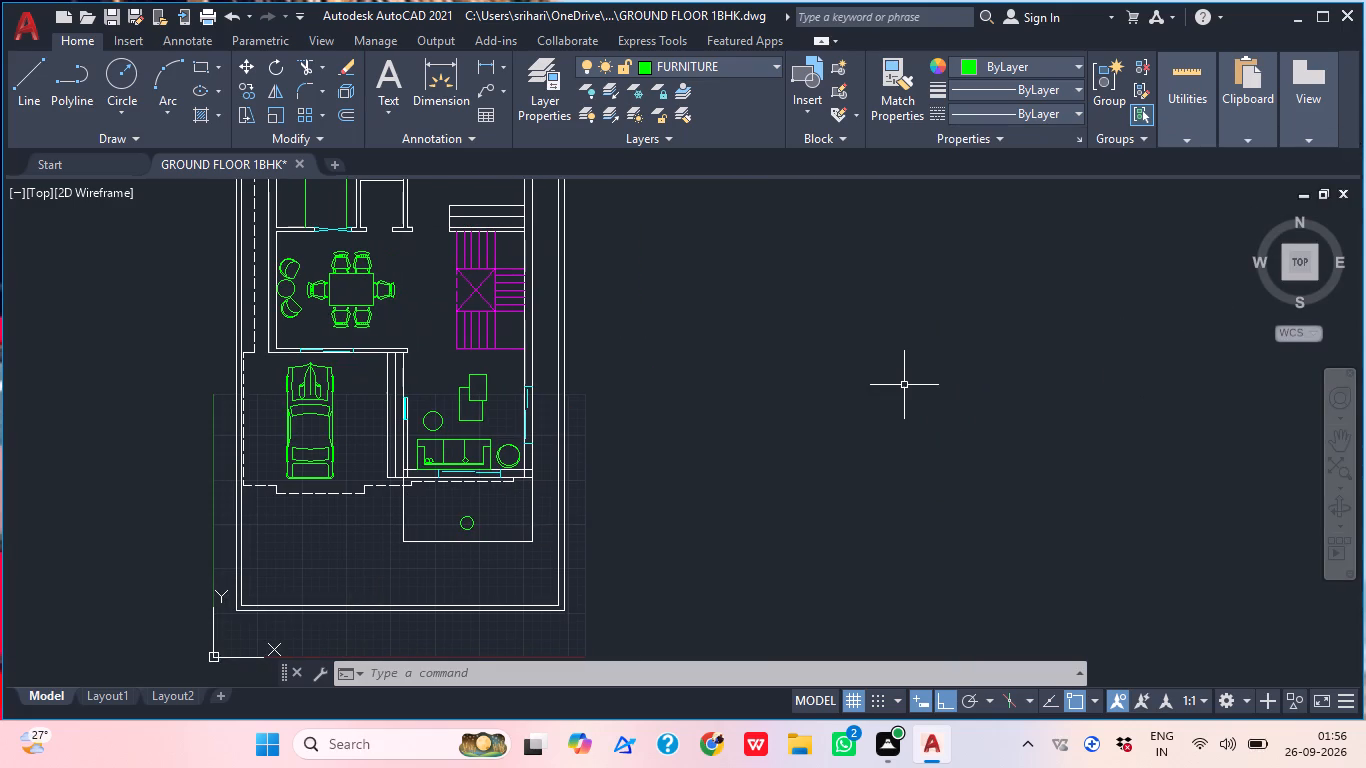
pyautogui.press('t')
pyautogui.press('p')
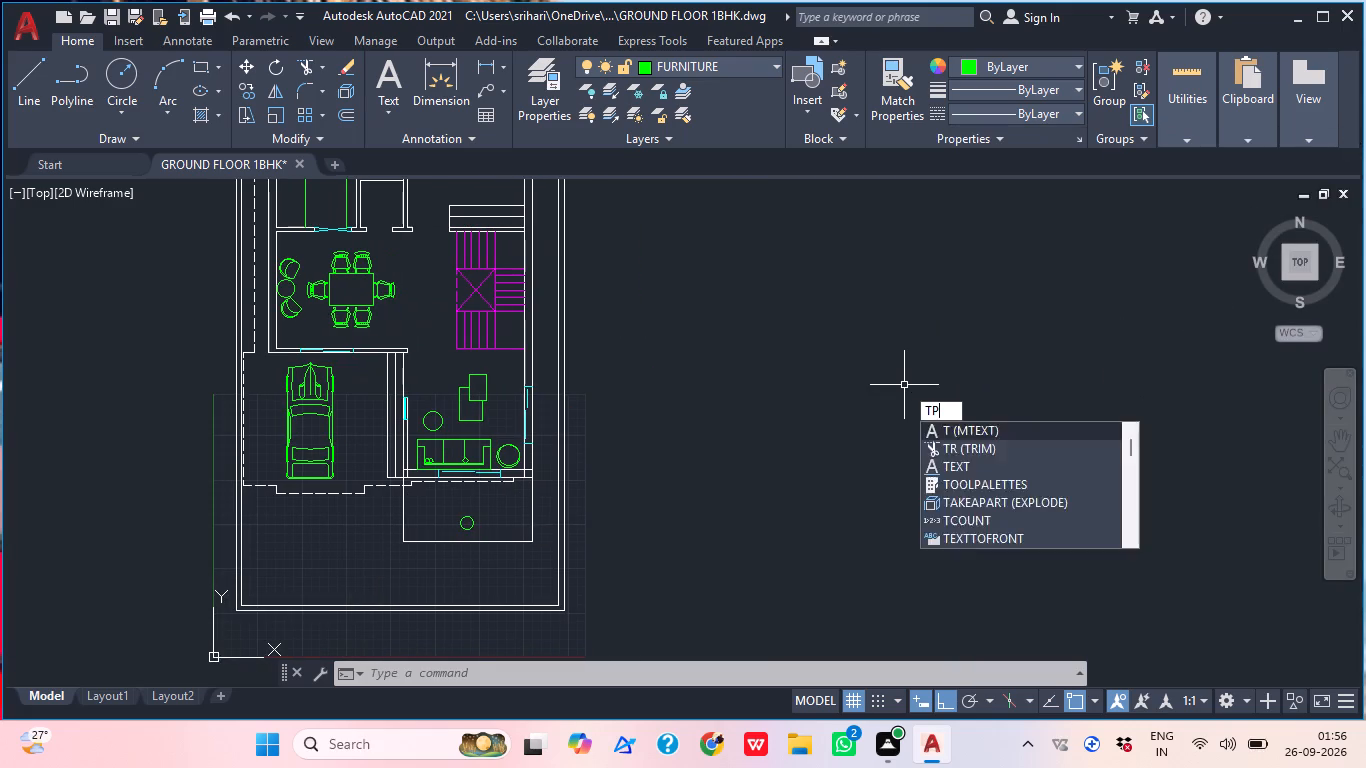
pyautogui.press('Return')
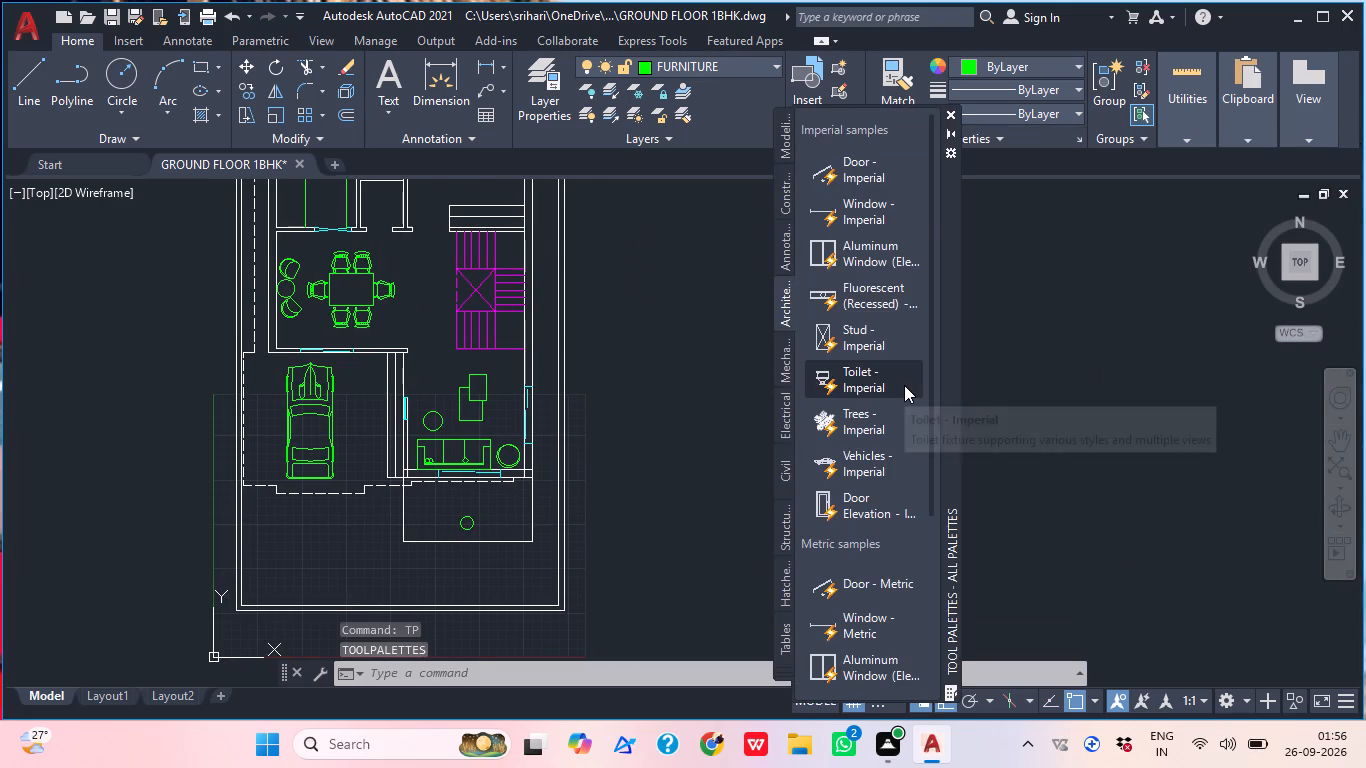
pyautogui.moveTo(866, 437); pyautogui.dragTo(731, 488)
pyautogui.moveTo(837, 419); pyautogui.dragTo(832, 423)
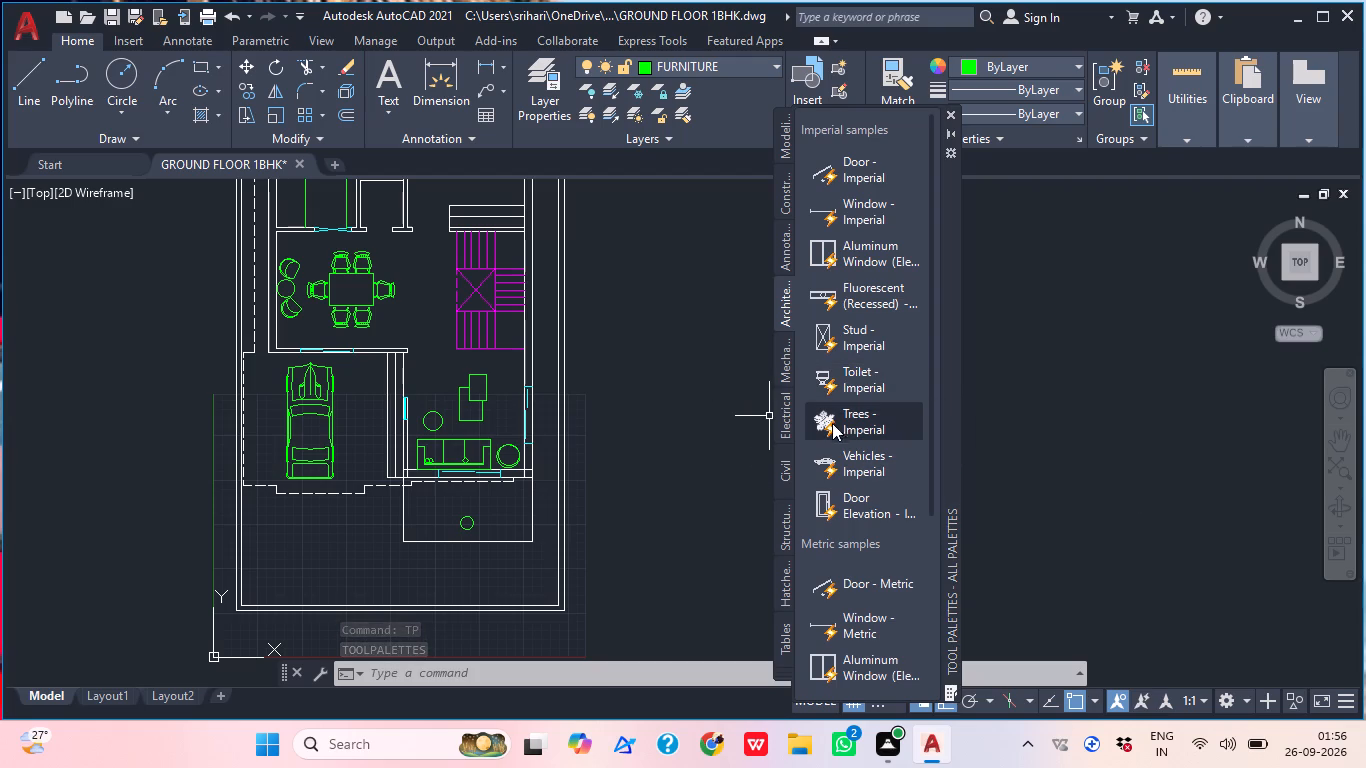
pyautogui.moveTo(832, 423); pyautogui.dragTo(653, 448)
pyautogui.scroll(1, 827, 423)
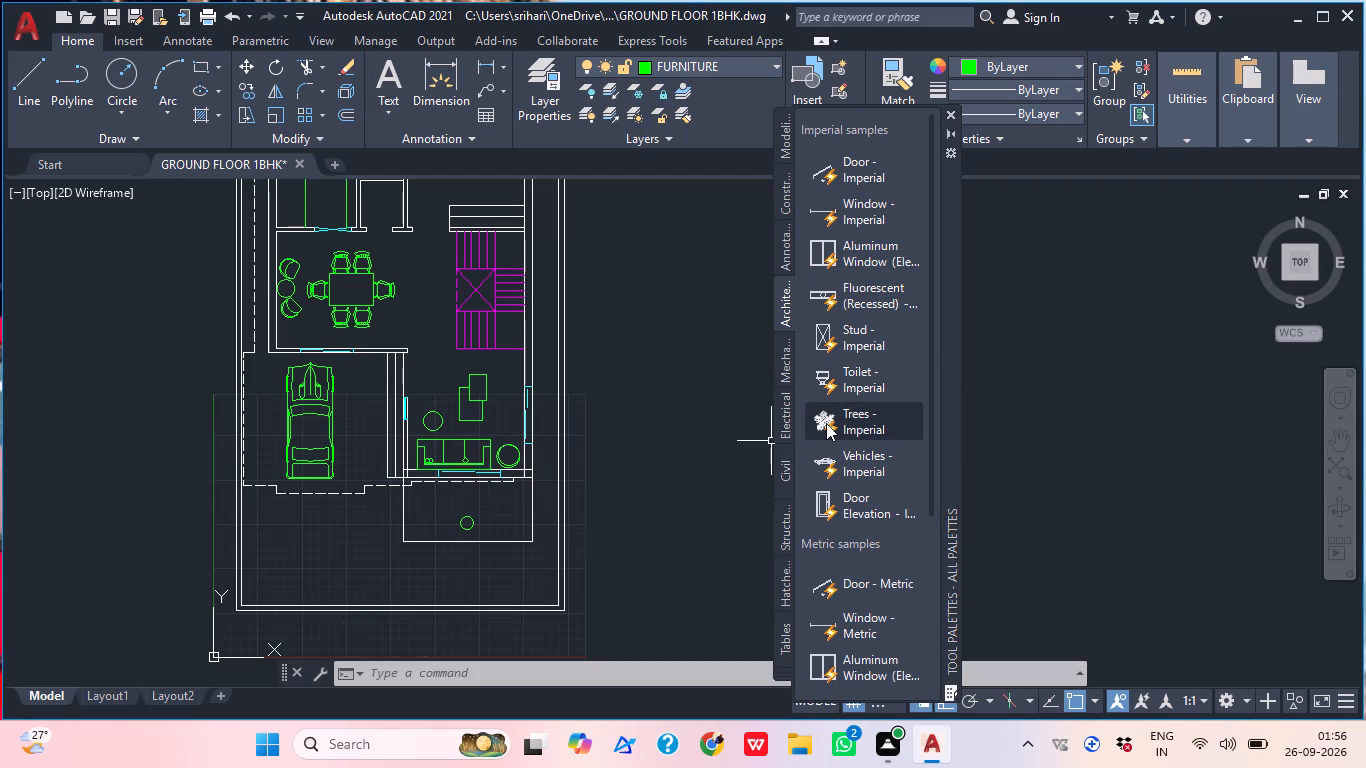
pyautogui.moveTo(826, 423); pyautogui.dragTo(1077, 428)
pyautogui.scroll(-3, 1043, 436)
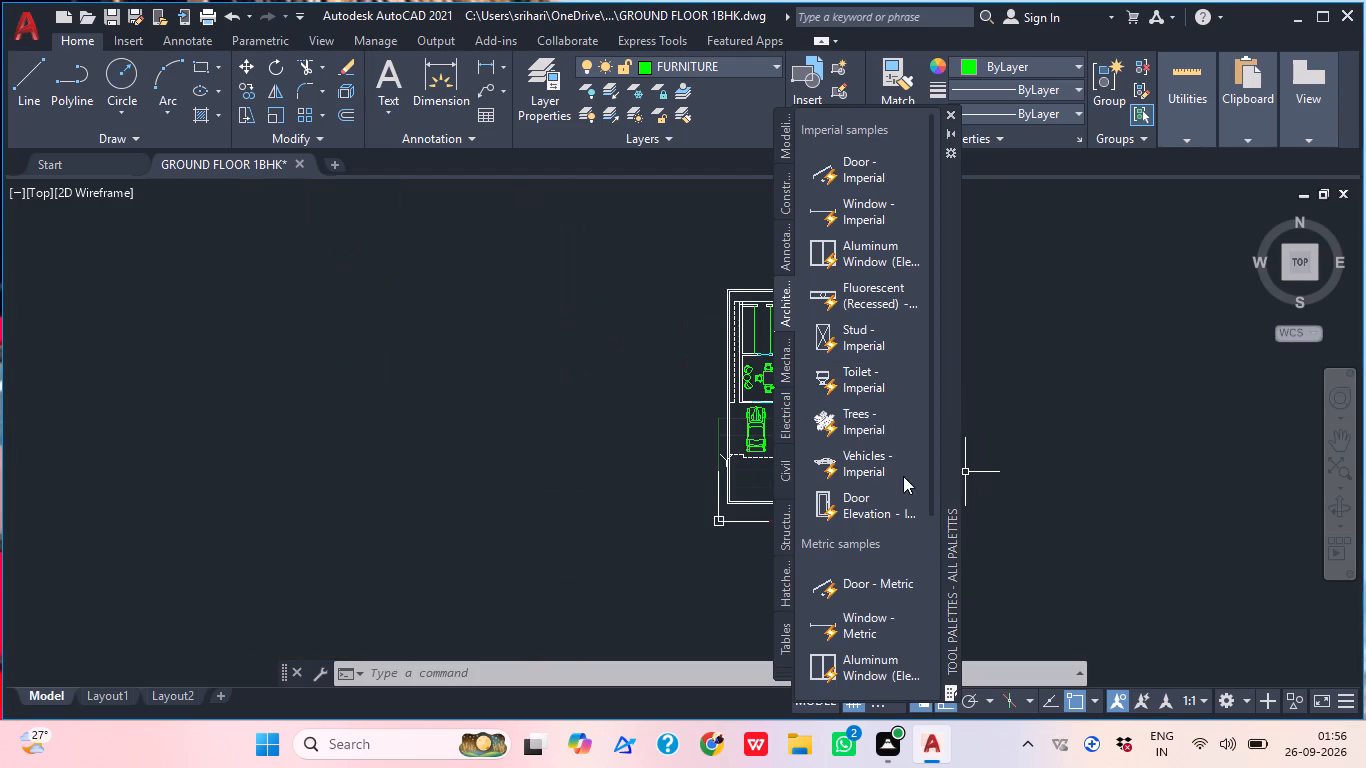
pyautogui.moveTo(844, 462); pyautogui.dragTo(481, 471)
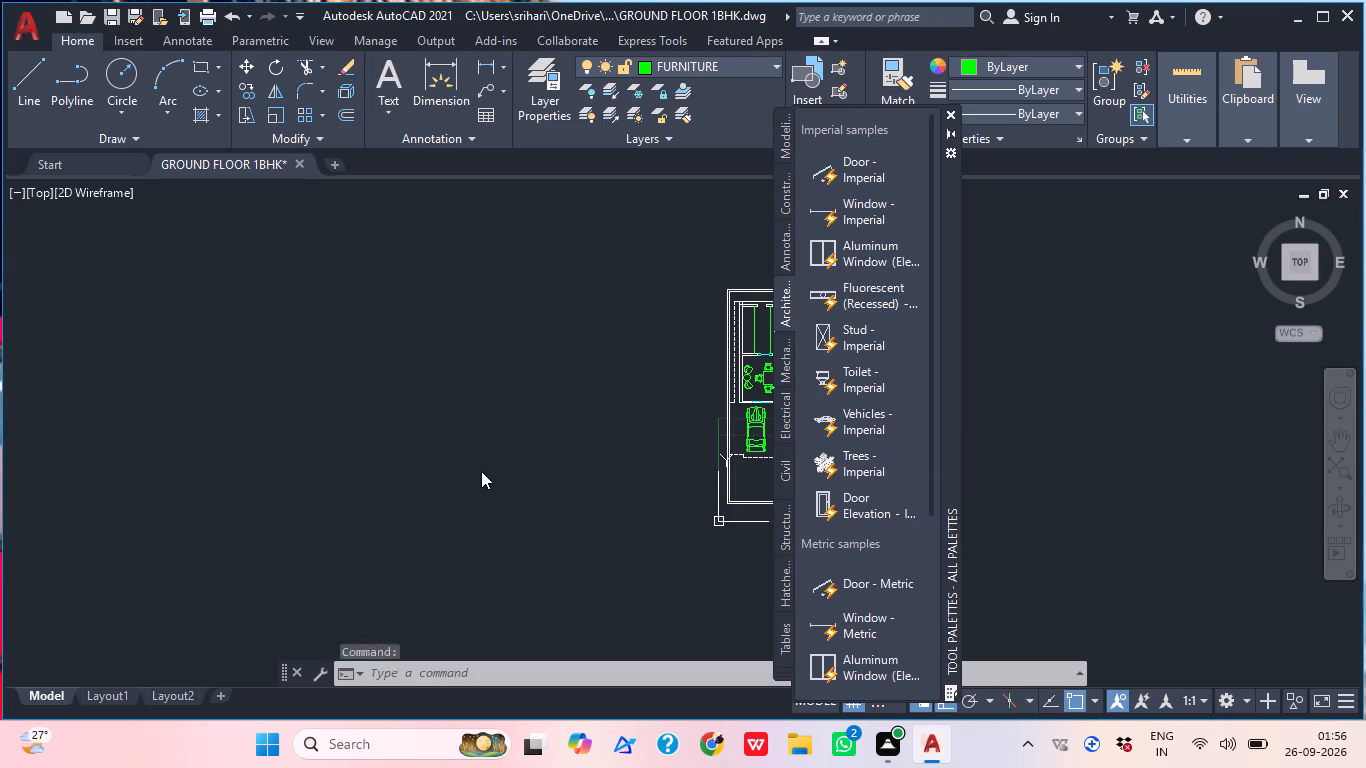
pyautogui.moveTo(622, 389); pyautogui.dragTo(323, 432, button='middle')
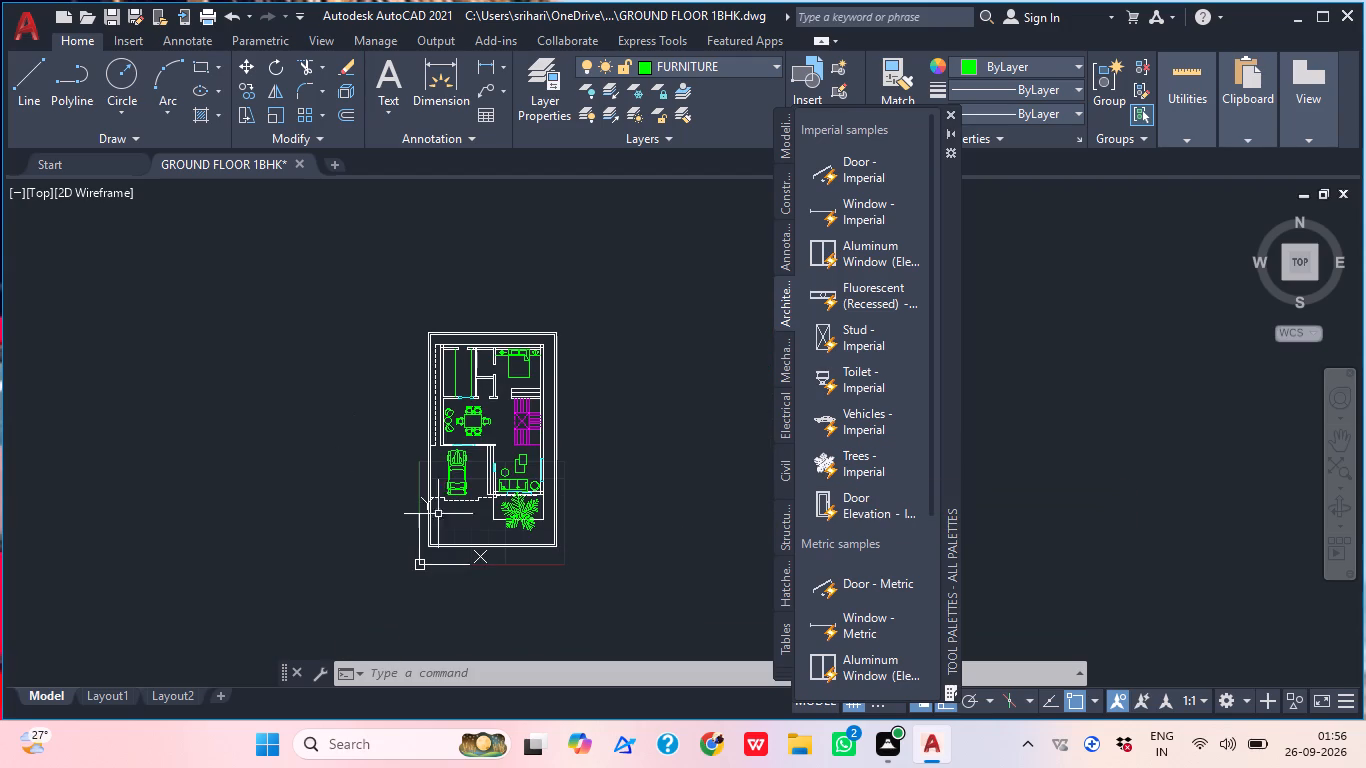
pyautogui.scroll(2, 459, 537)
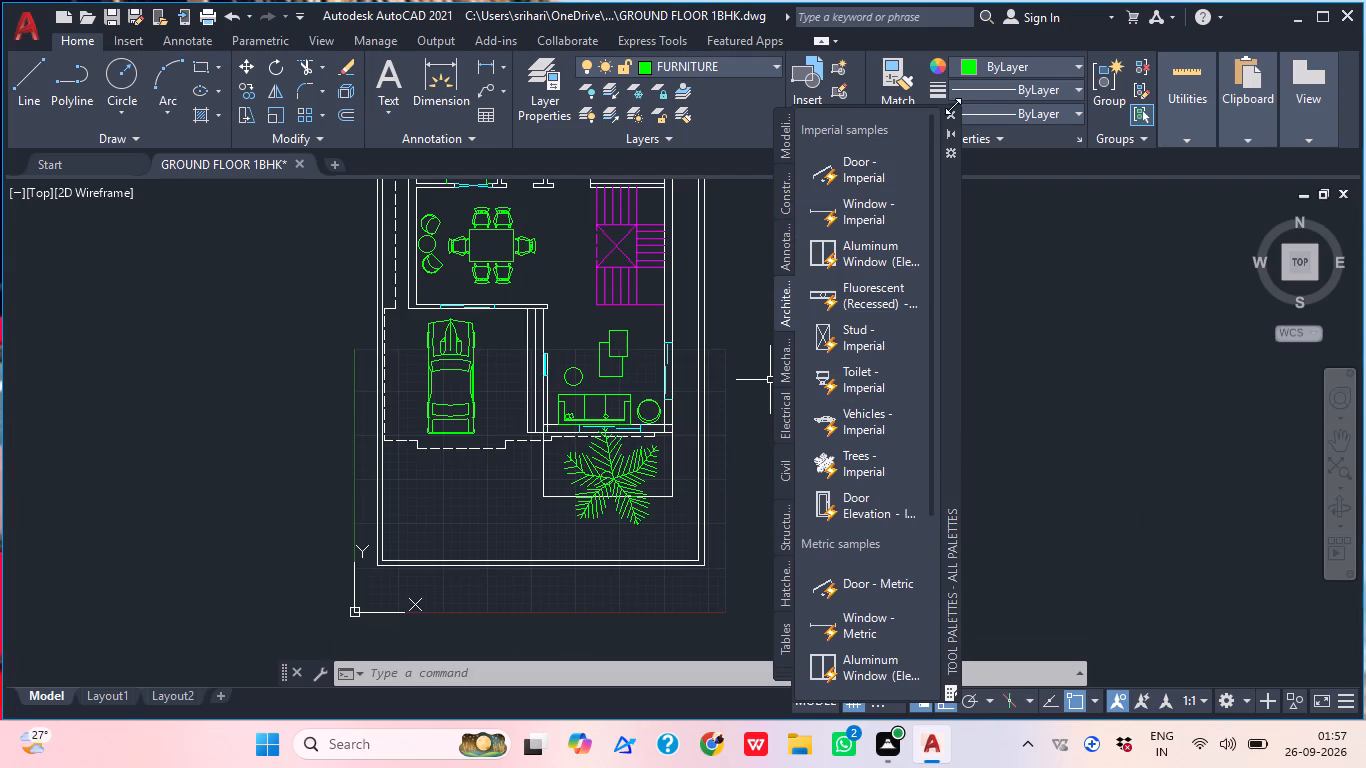
pyautogui.click(953, 111)
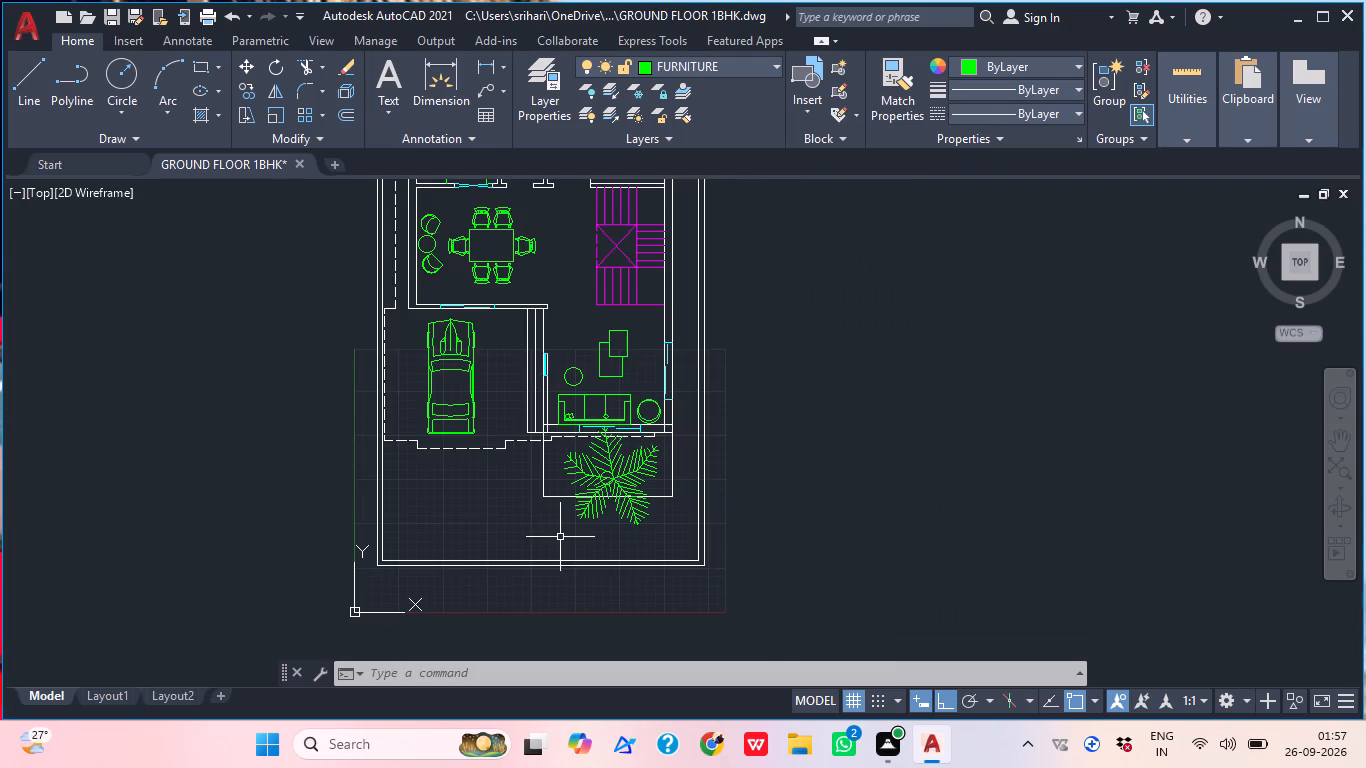
# Move the palm tree block out of the rectangular area to the empty space outside the plot's east boundary wall.
pyautogui.scroll(1, 558, 541)
pyautogui.click(672, 462)
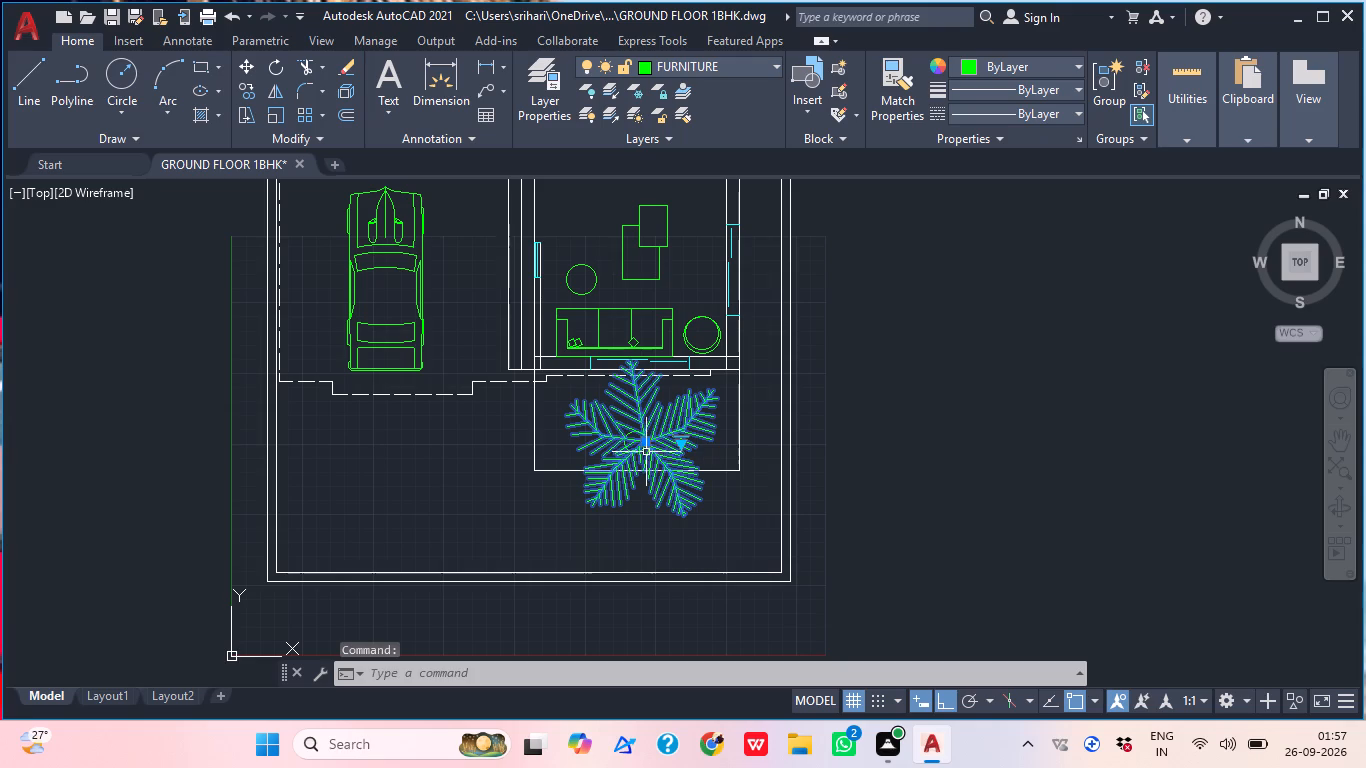
pyautogui.press('m')
pyautogui.press('Return')
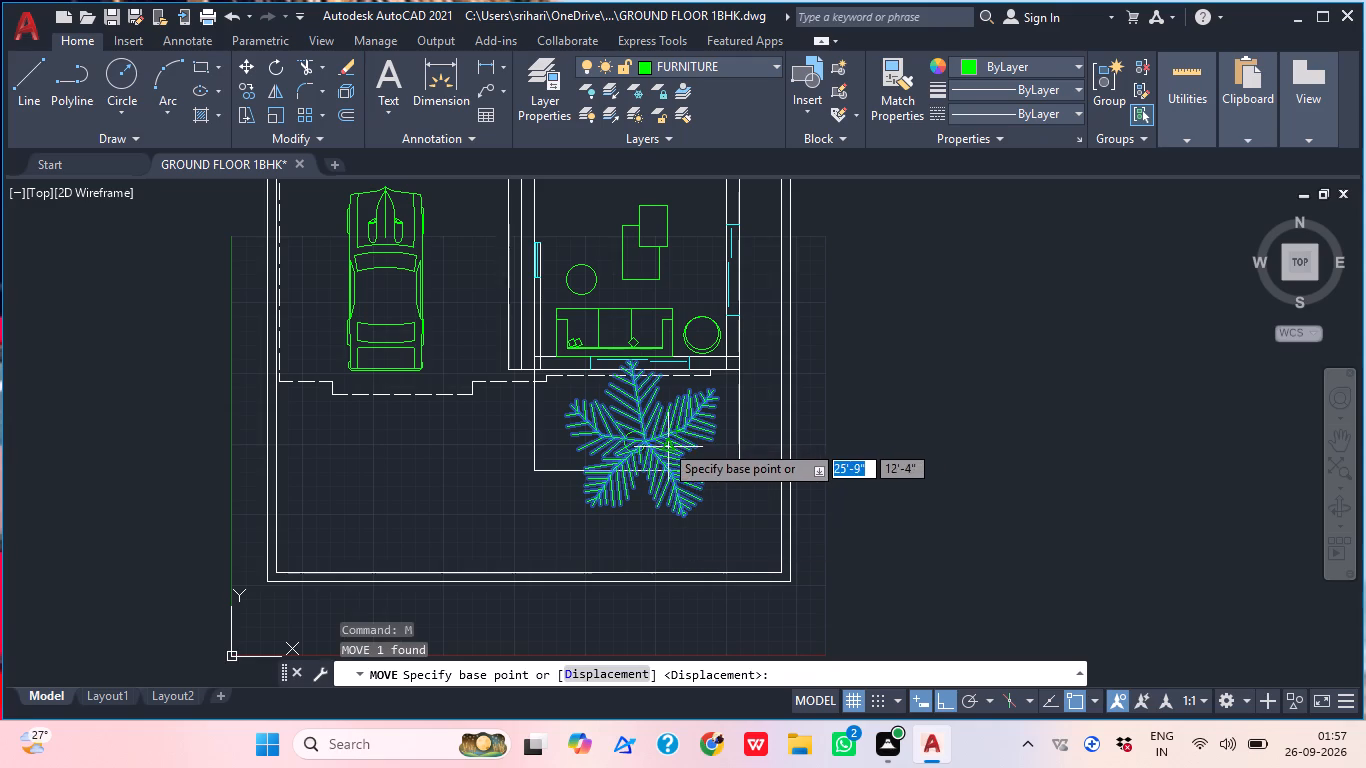
pyautogui.click(664, 443)
pyautogui.click(922, 427)
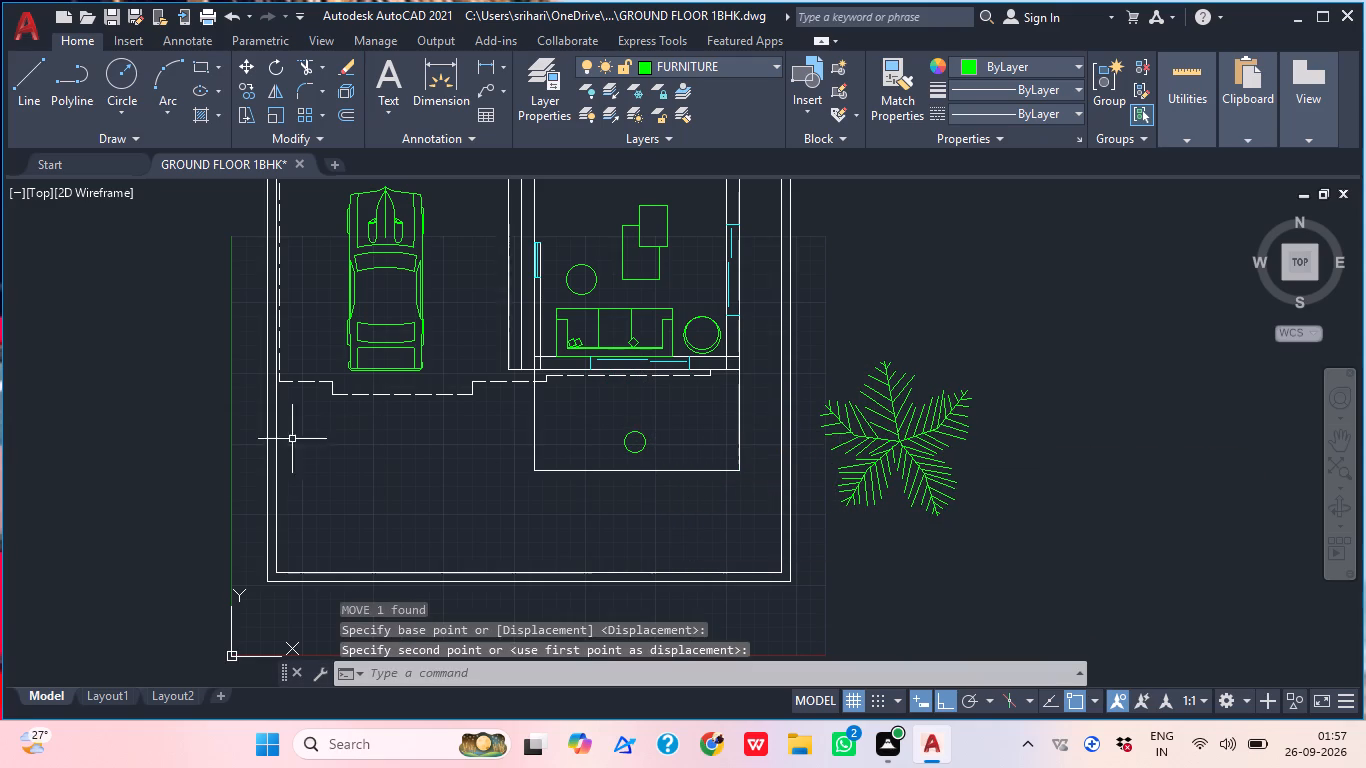
# Switch the moved tree block to its Shrub (Elevation) variant, trying Palm (Elevation) first.
pyautogui.click(889, 447)
pyautogui.click(934, 445)
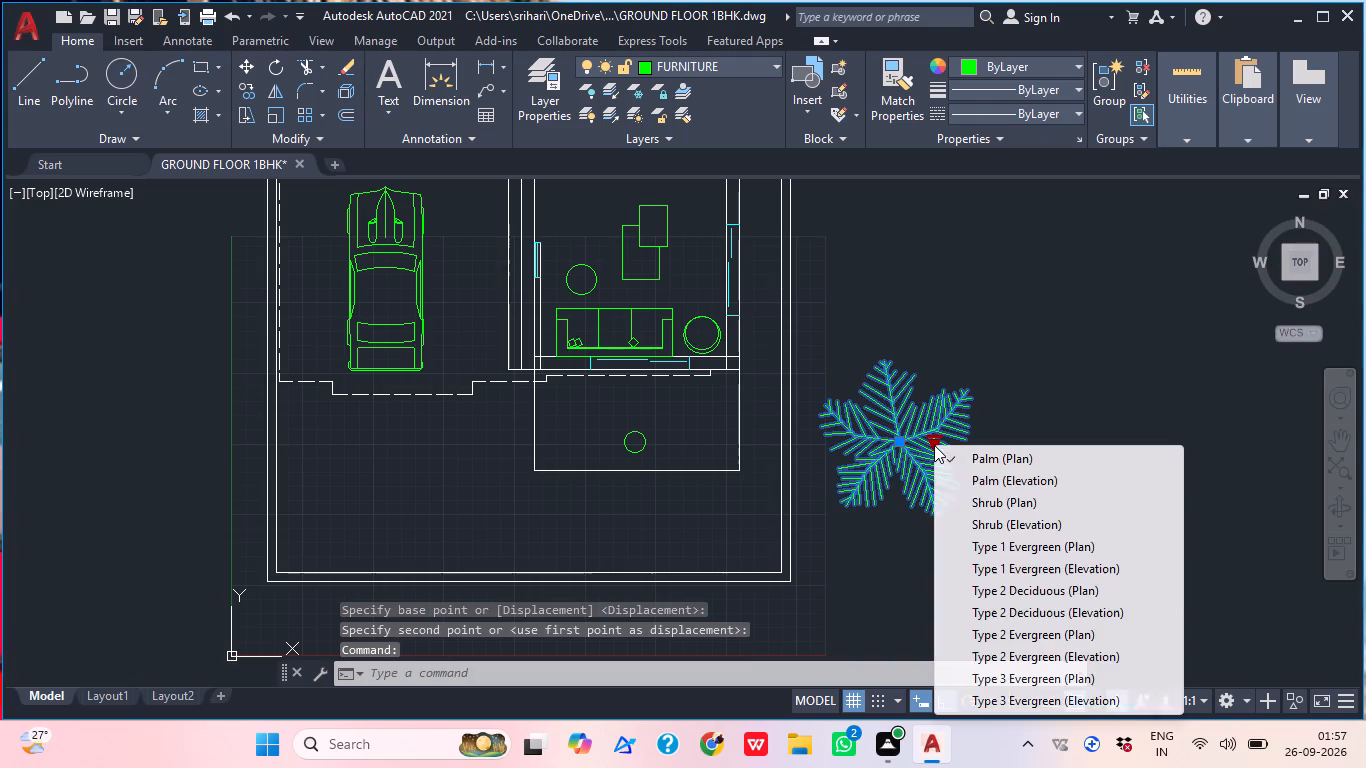
pyautogui.click(1018, 473)
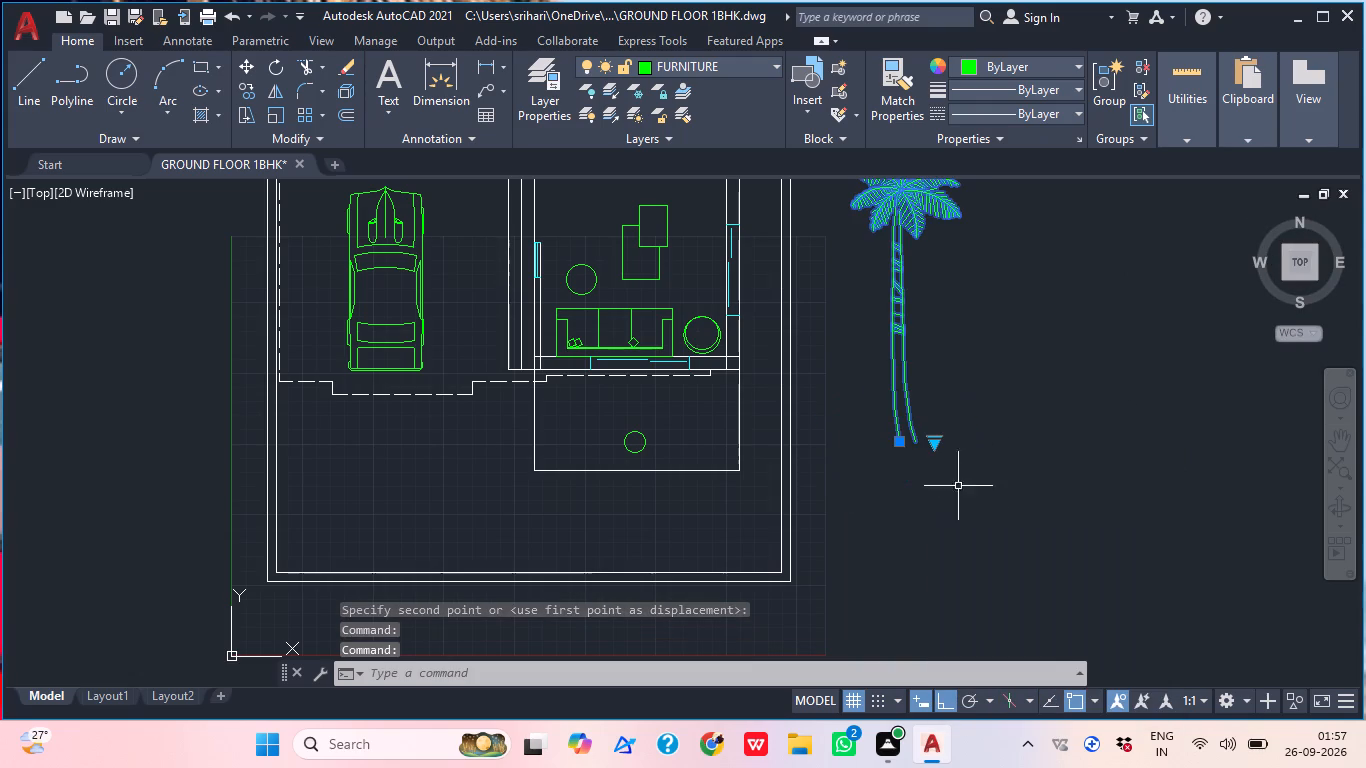
pyautogui.moveTo(934, 479); pyautogui.dragTo(849, 529, button='middle')
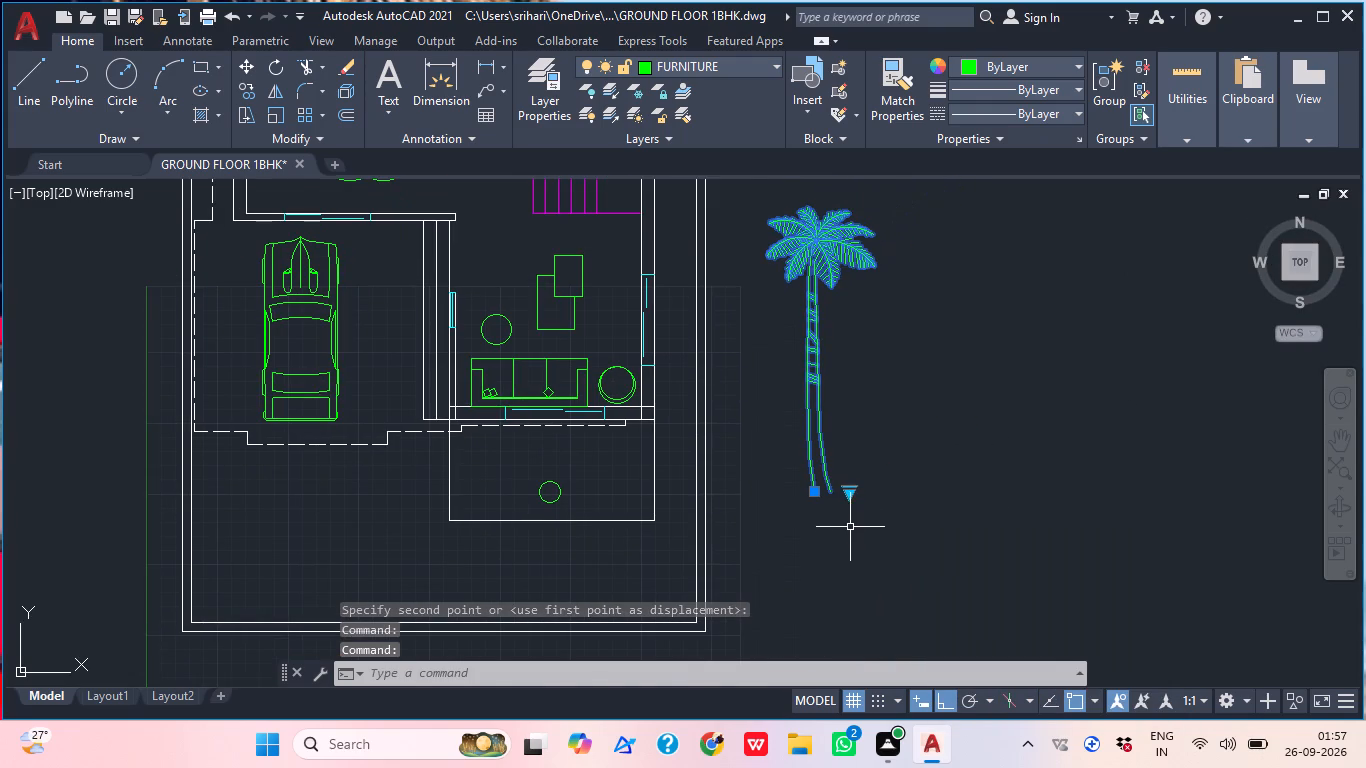
pyautogui.click(845, 491)
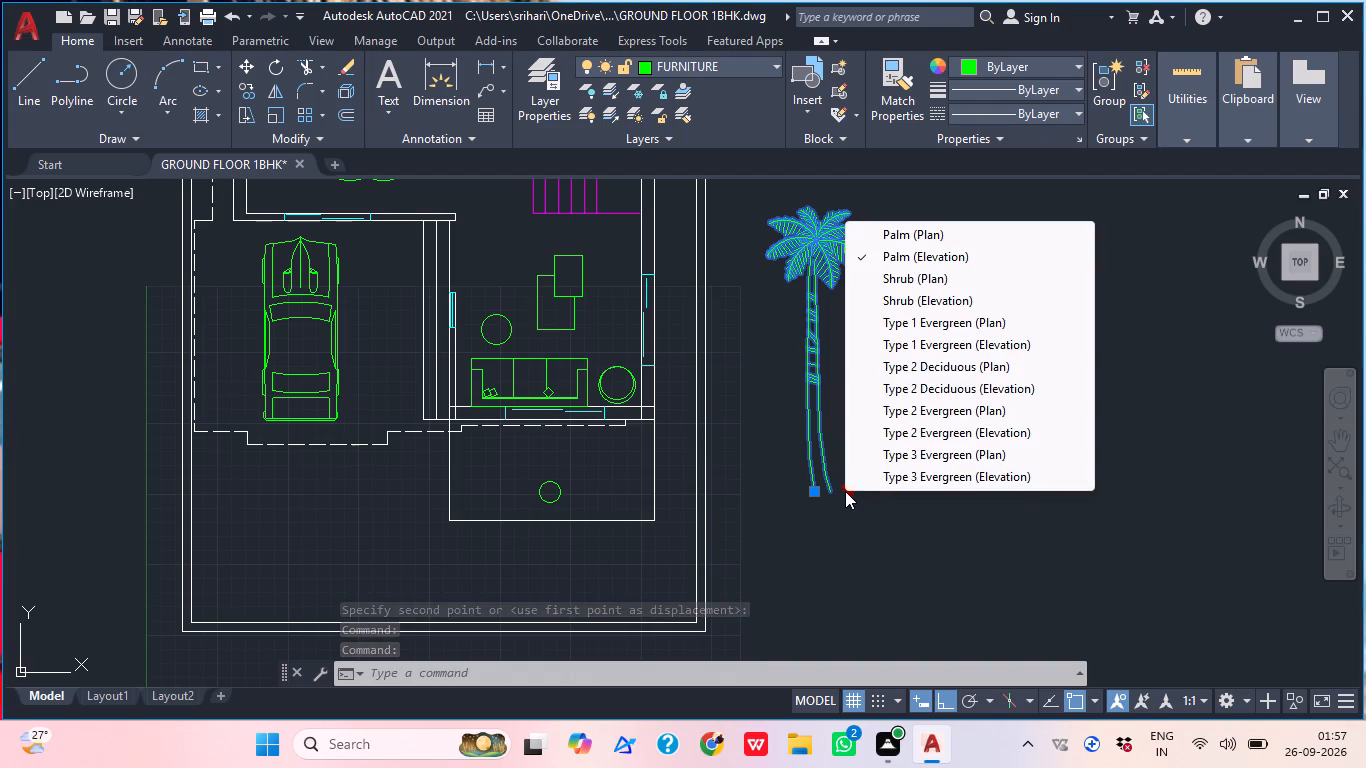
pyautogui.click(916, 301)
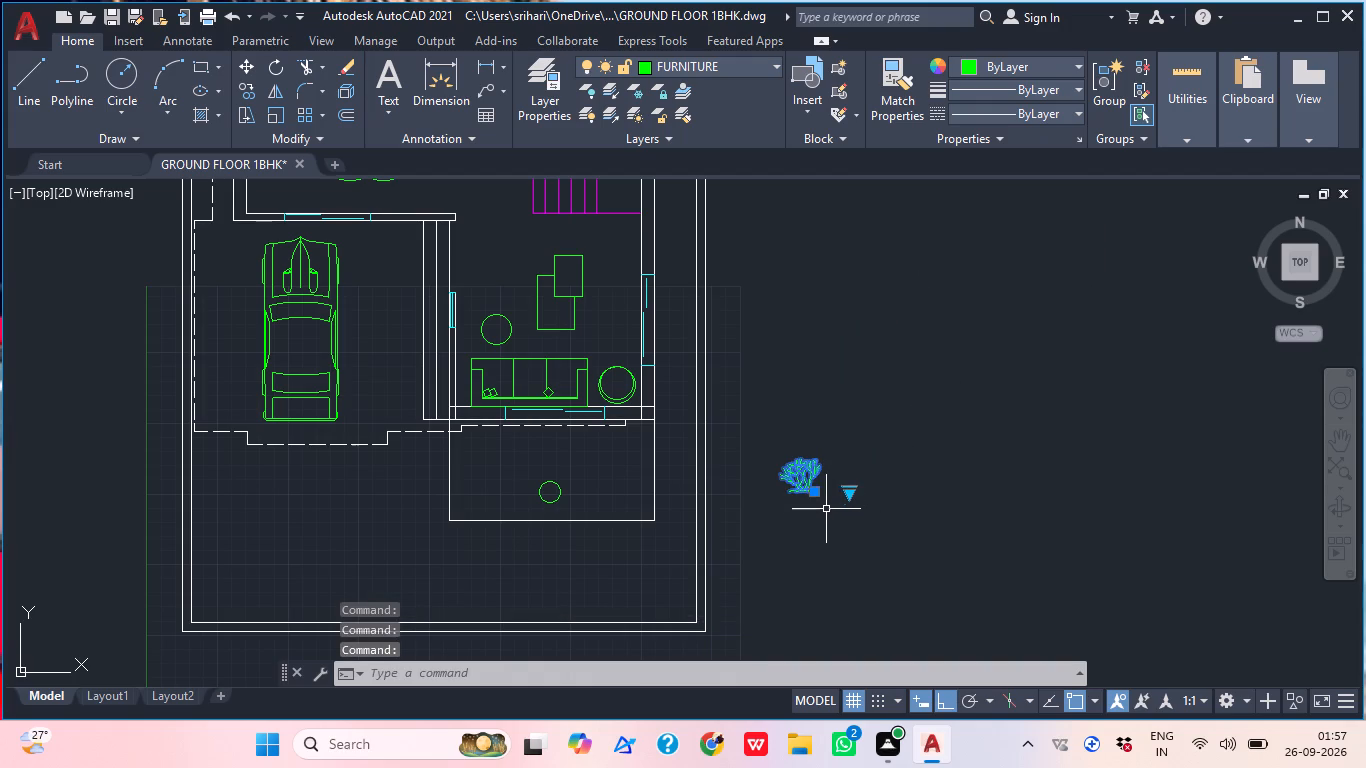
pyautogui.press('Escape')
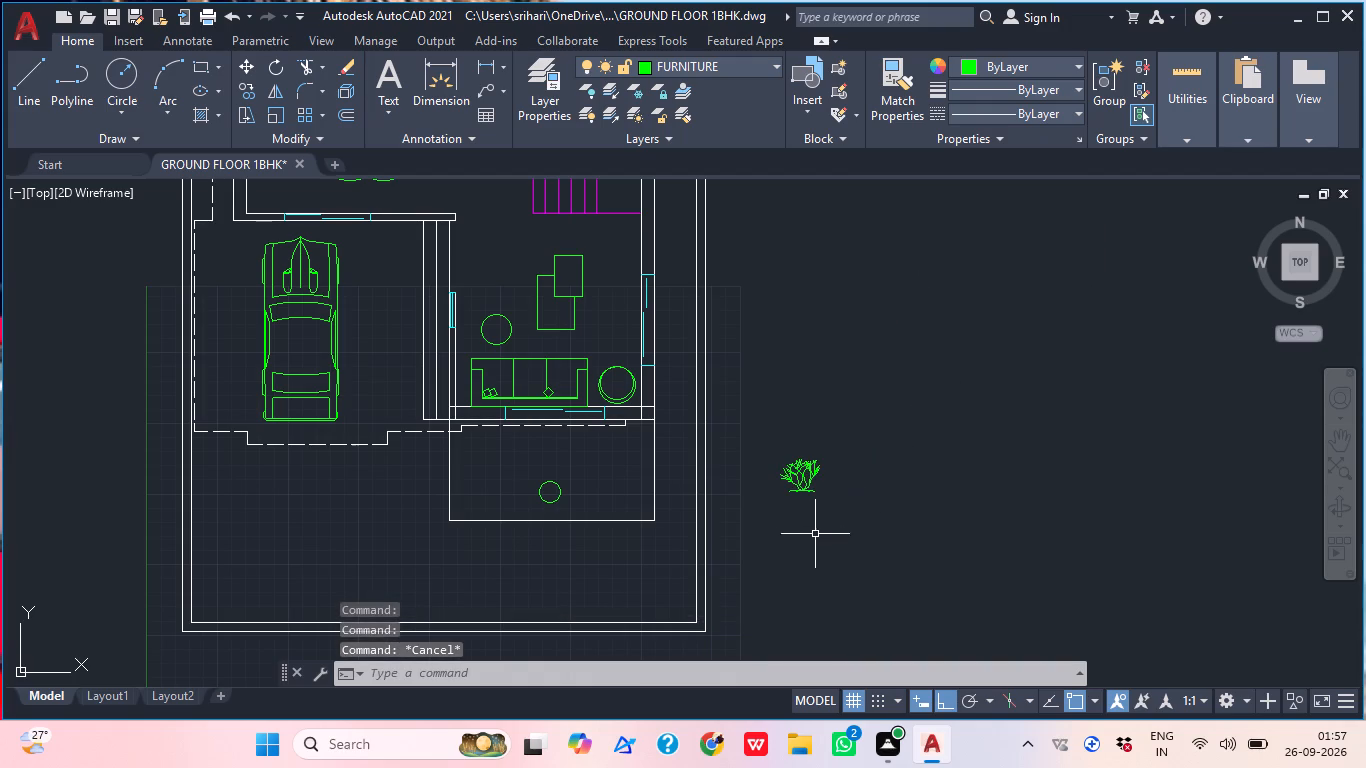
# Start copying the shrub with Ortho off, placing the first copy beside the west boundary wall just below the parking area's dashed outline.
pyautogui.click(810, 501)
pyautogui.click(741, 457)
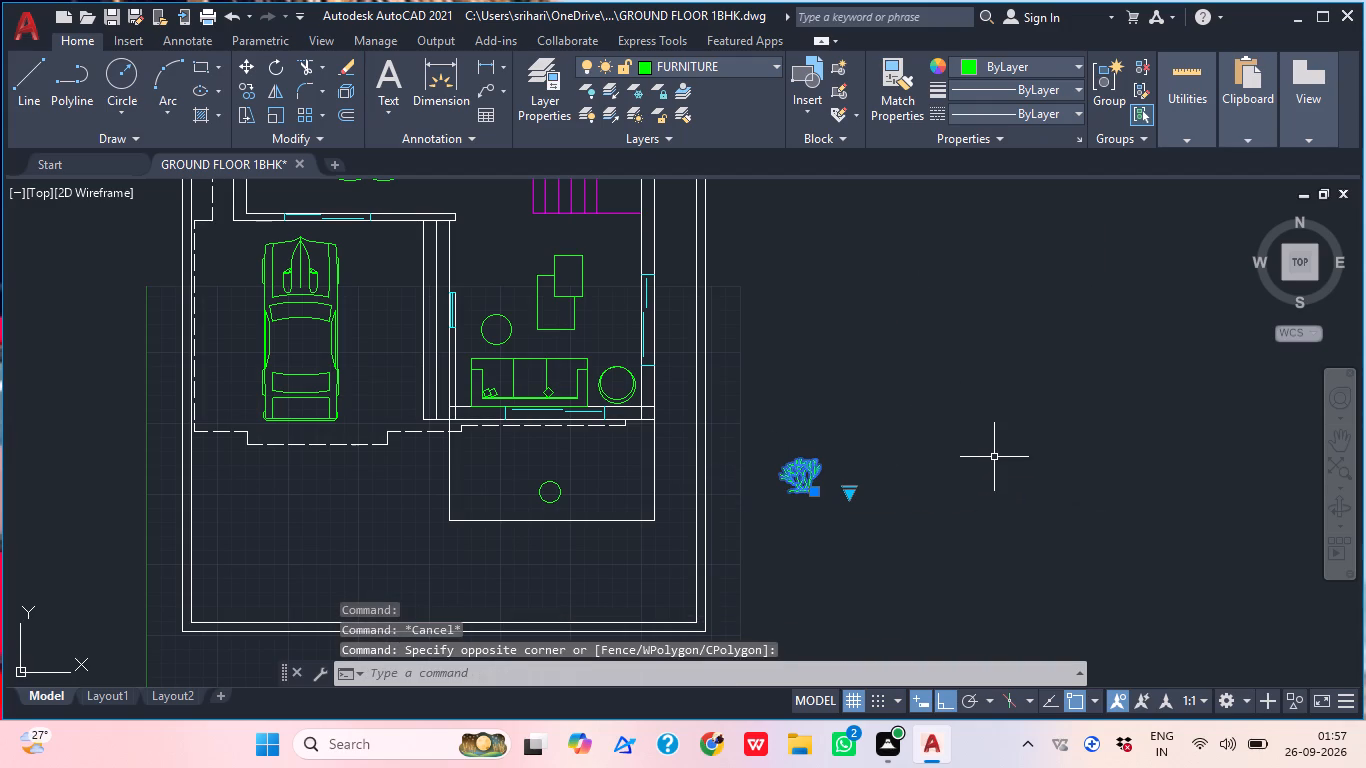
pyautogui.press('c')
pyautogui.write('O')
pyautogui.press('space')
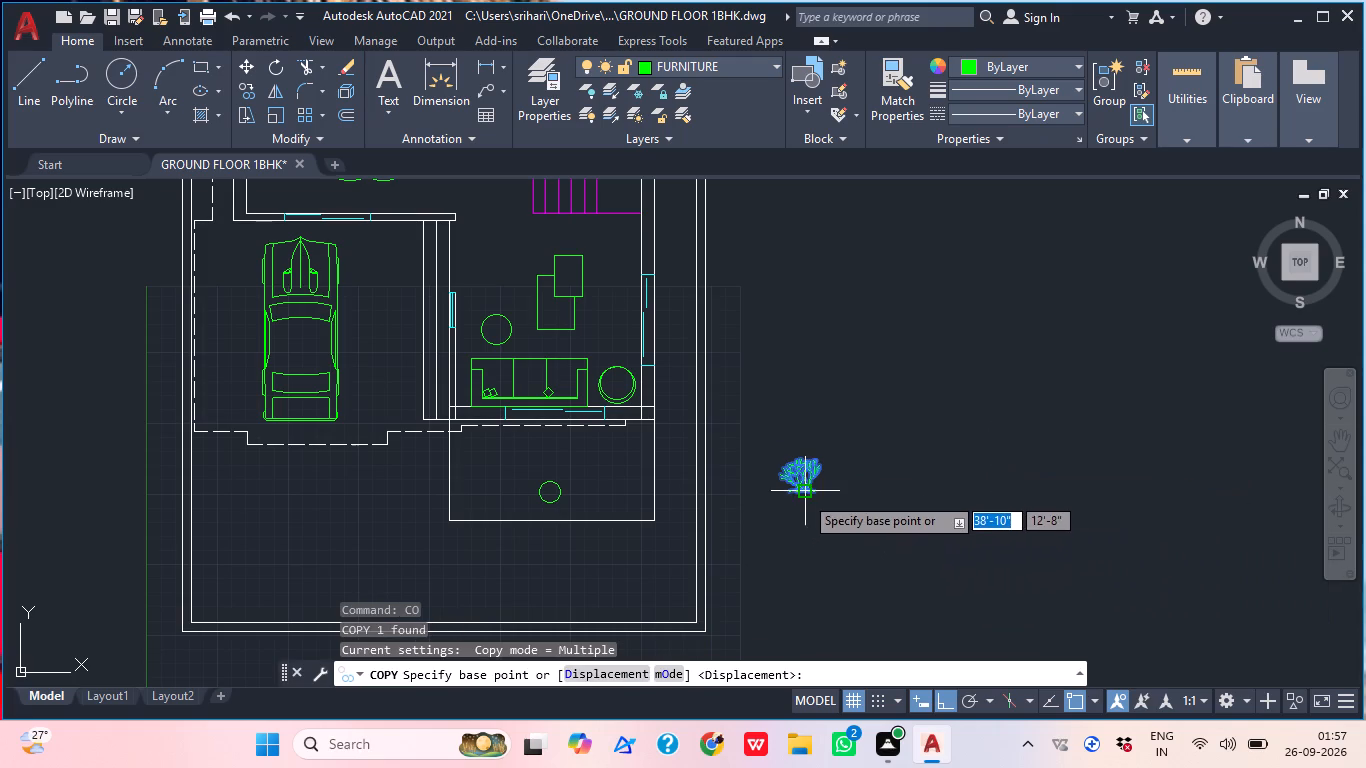
pyautogui.click(804, 493)
pyautogui.moveTo(809, 489); pyautogui.dragTo(990, 462, button='middle')
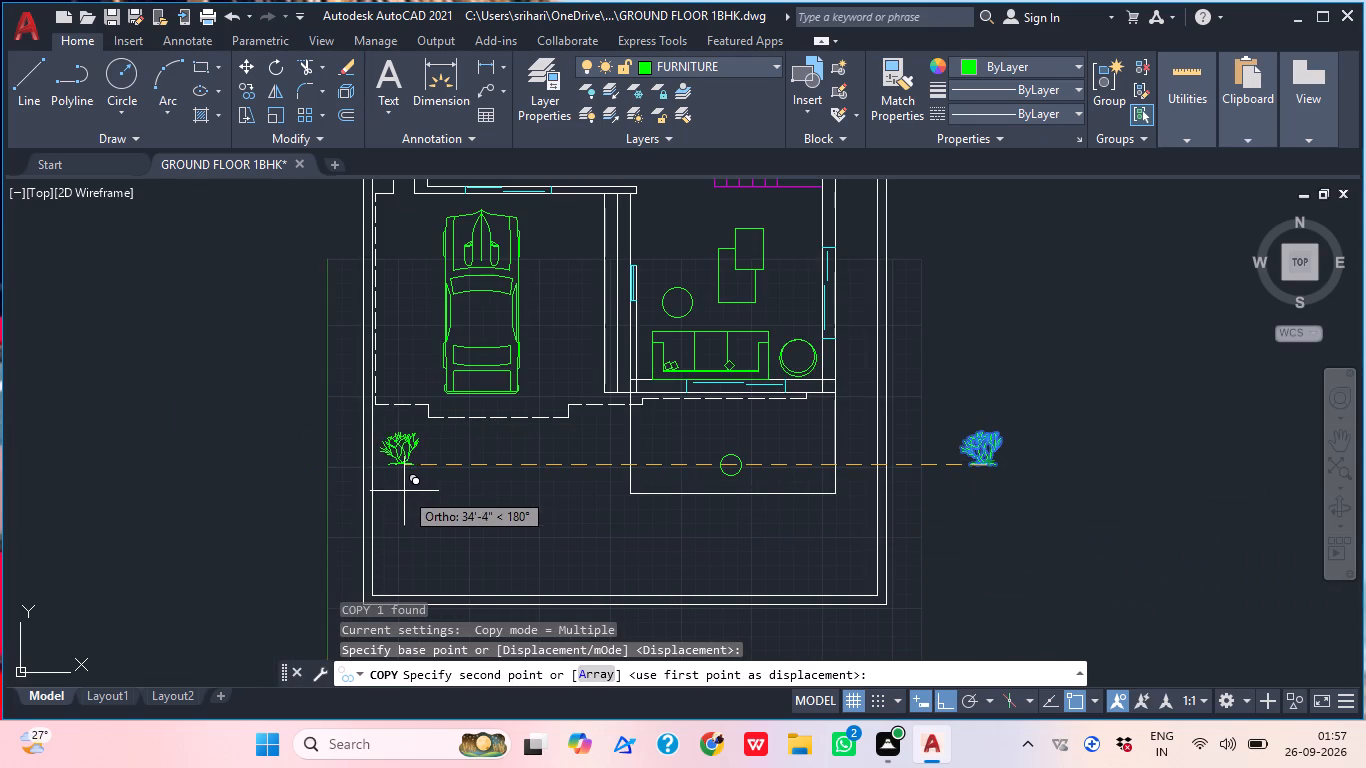
pyautogui.click(942, 709)
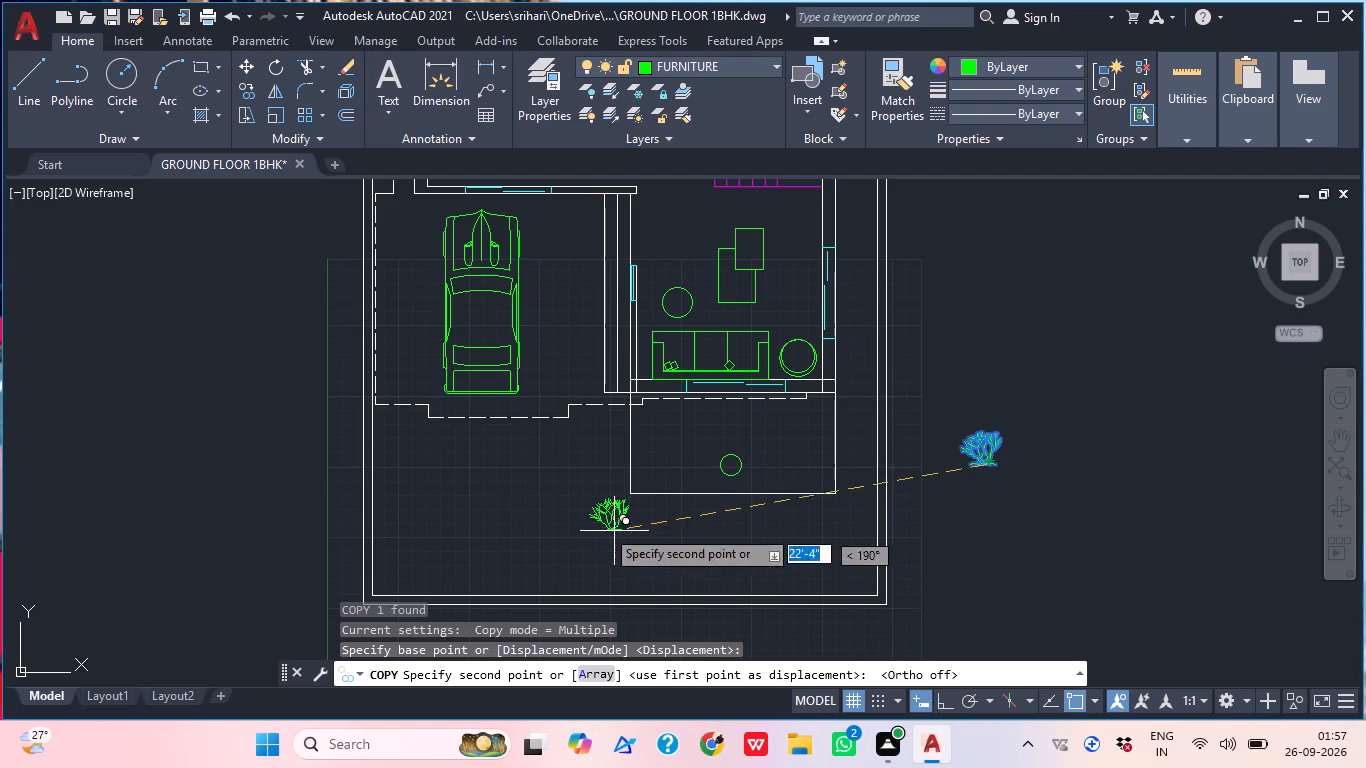
pyautogui.scroll(2, 388, 418)
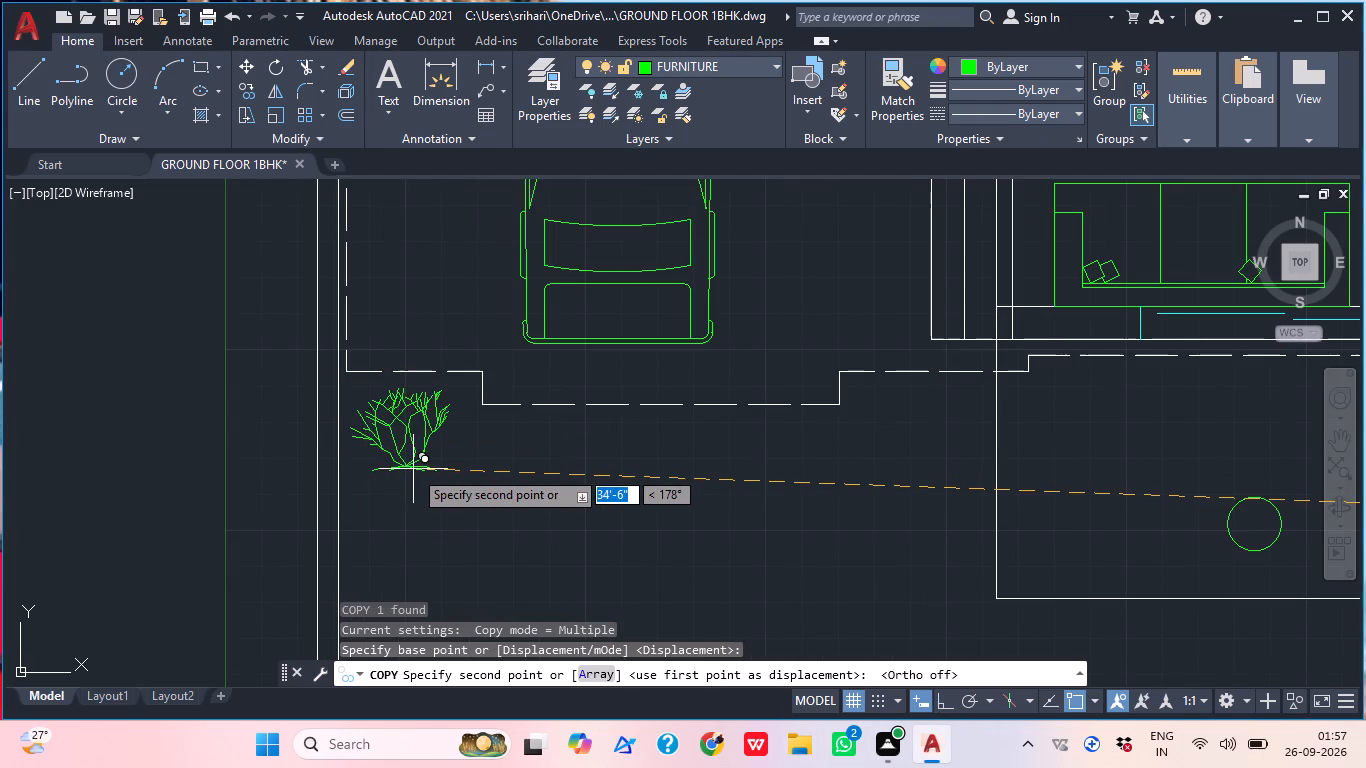
pyautogui.click(408, 469)
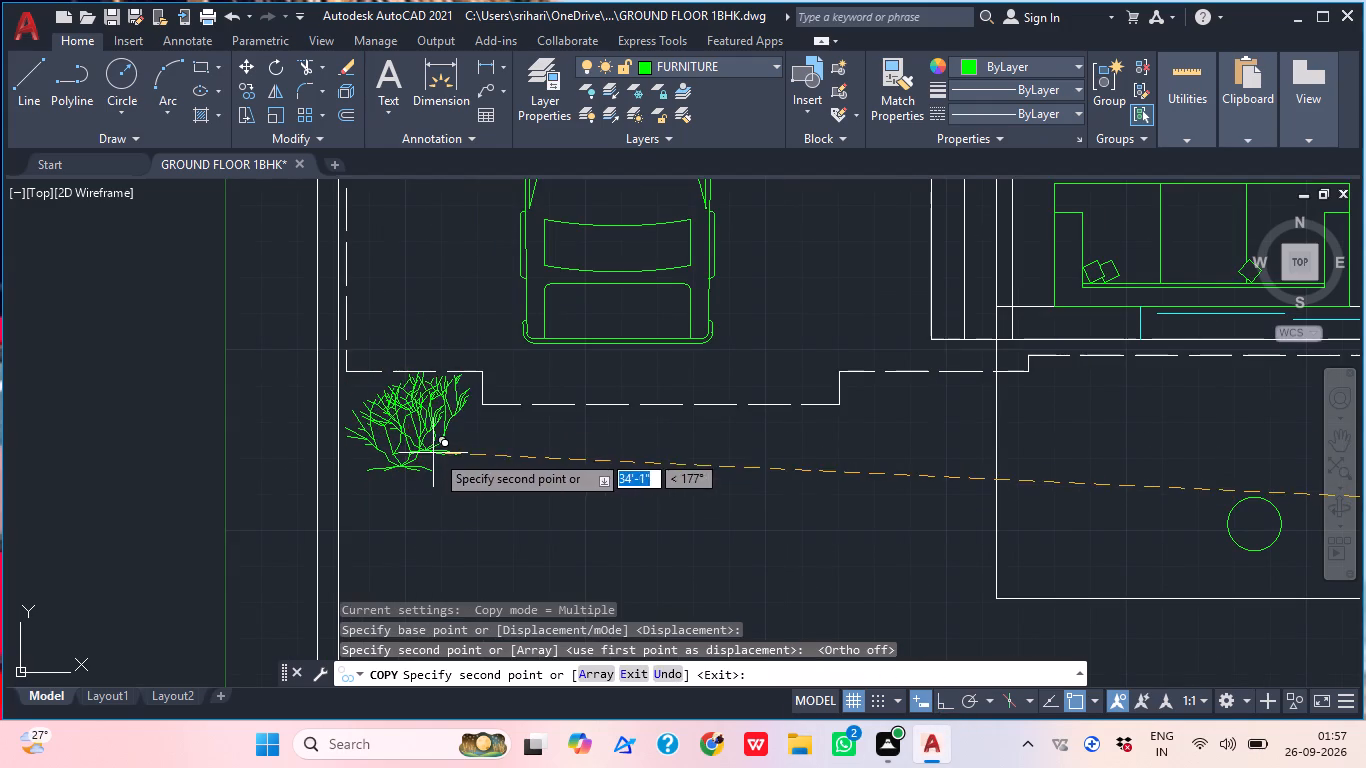
# Place two more shrub copies down the west boundary wall of the front yard.
pyautogui.moveTo(435, 453); pyautogui.dragTo(445, 433, button='middle')
pyautogui.moveTo(430, 473); pyautogui.dragTo(444, 418, button='middle')
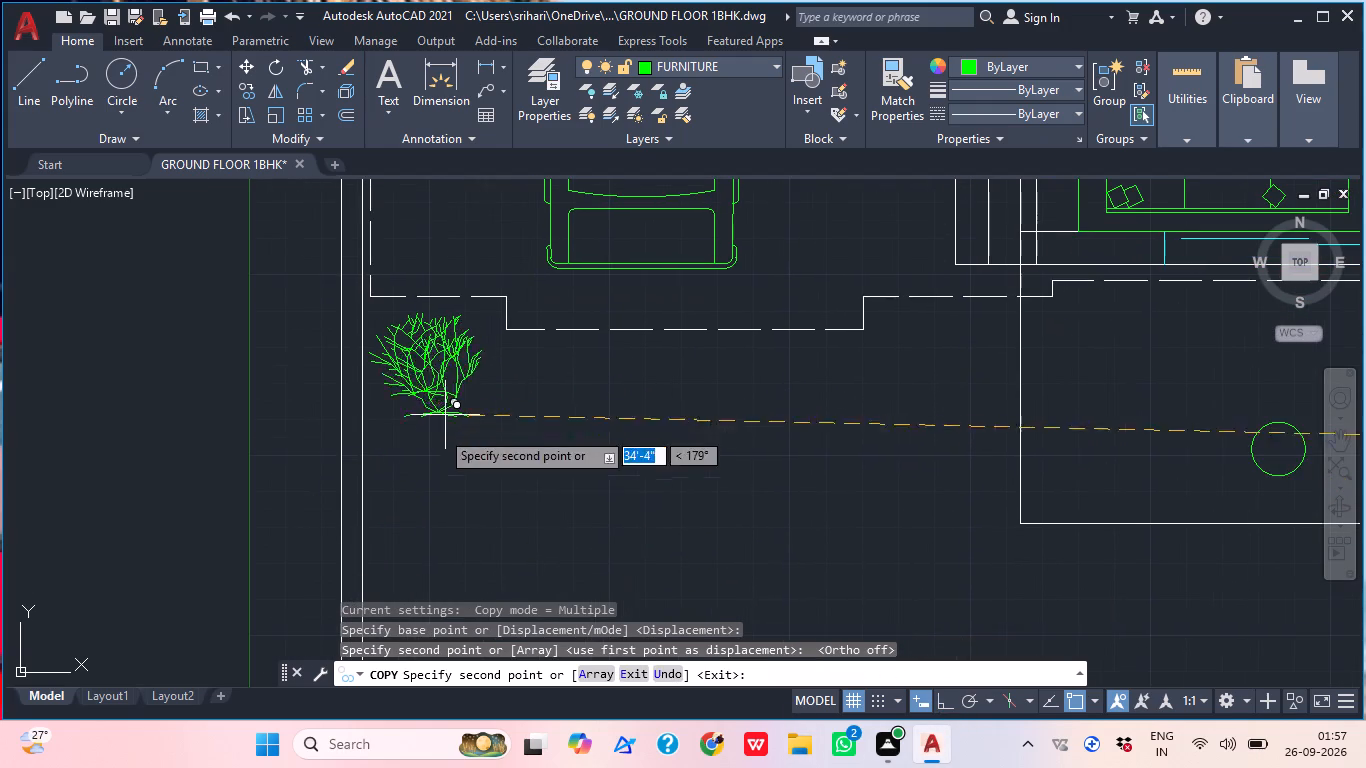
pyautogui.click(449, 486)
pyautogui.moveTo(487, 493); pyautogui.dragTo(498, 446, button='middle')
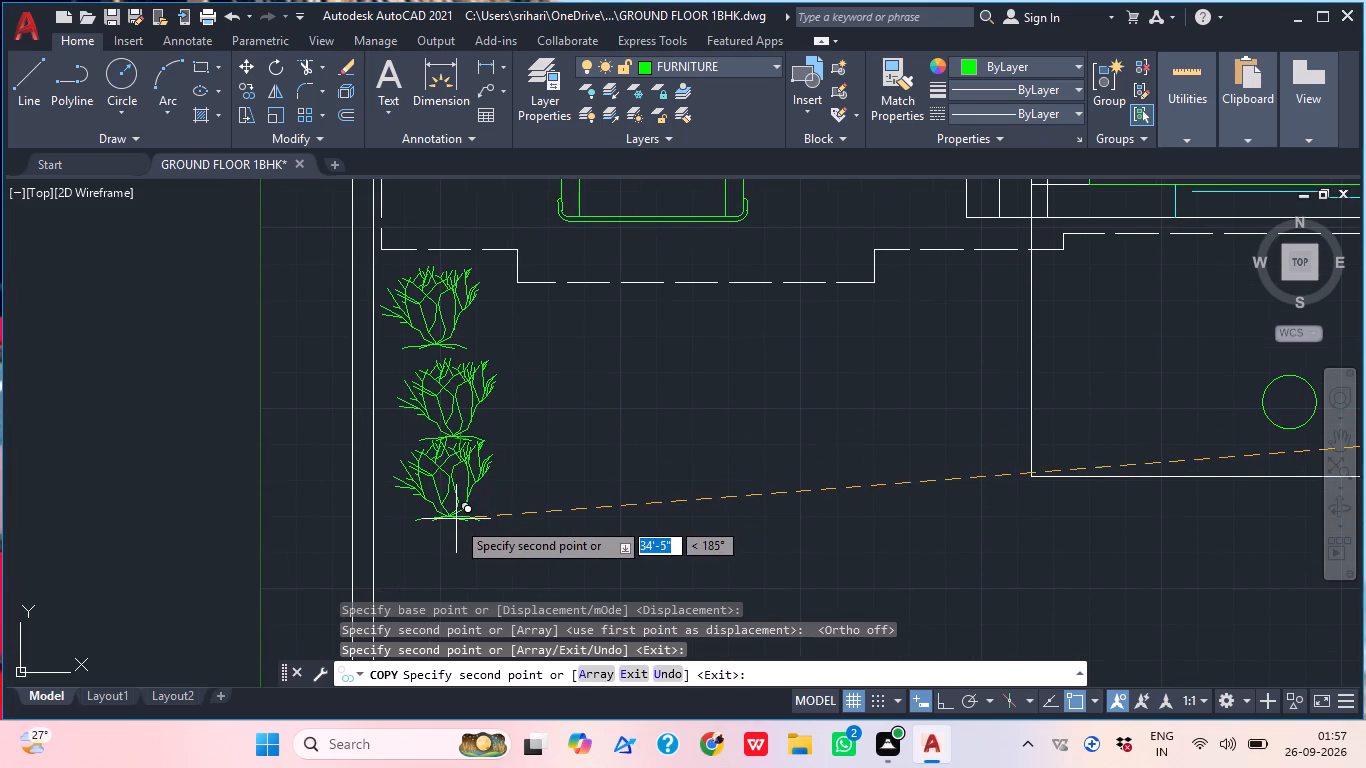
pyautogui.moveTo(456, 520); pyautogui.dragTo(448, 473, button='middle')
pyautogui.moveTo(489, 505); pyautogui.dragTo(430, 402, button='middle')
pyautogui.scroll(-1, 461, 434)
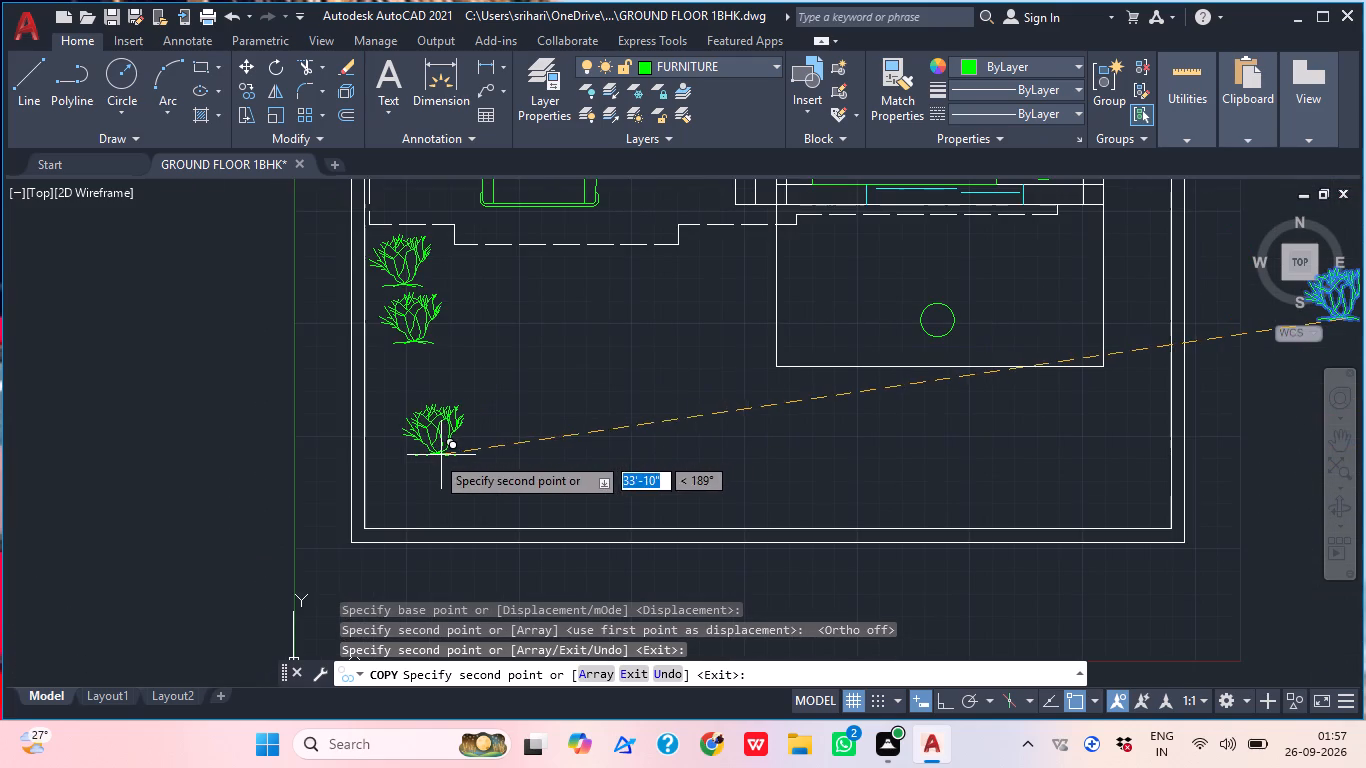
pyautogui.click(413, 455)
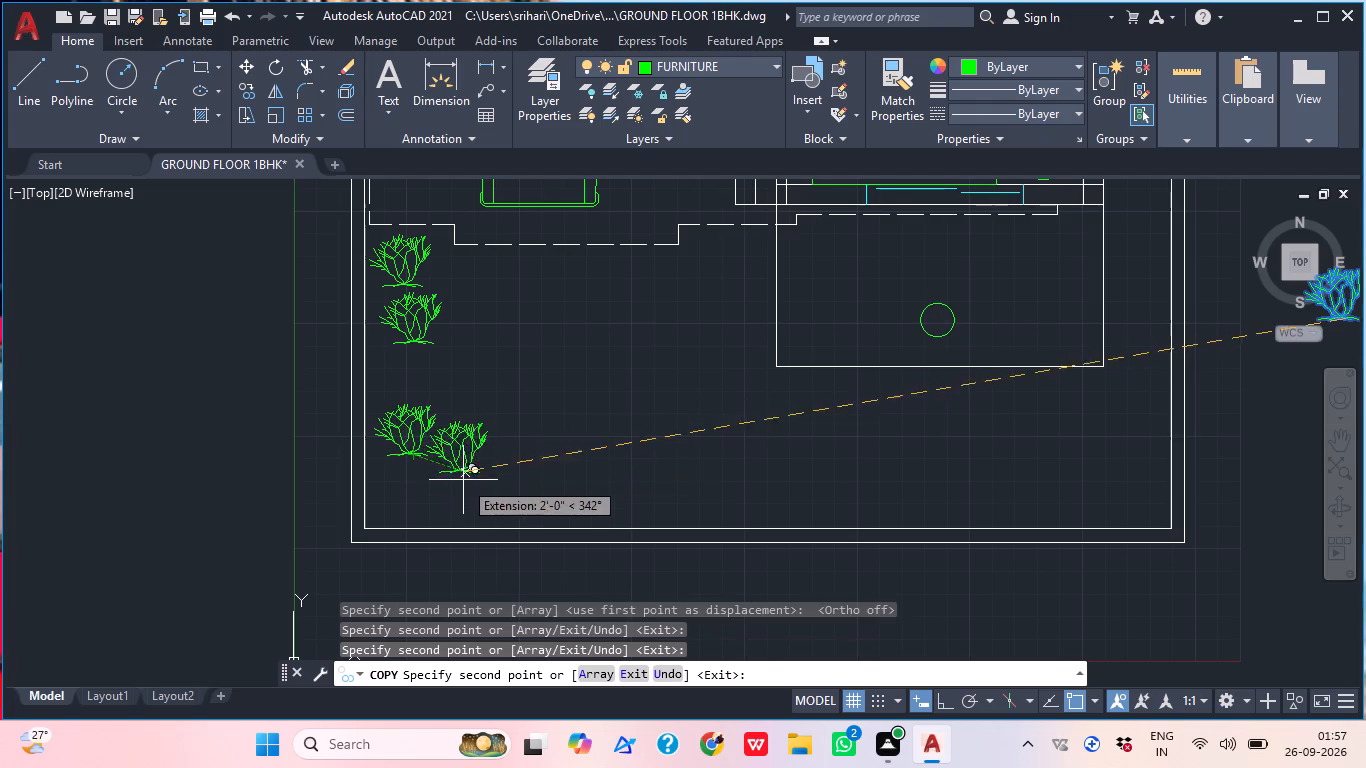
# Place three shrub copies in a row just inside the front boundary wall, from mid-width towards the east corner.
pyautogui.moveTo(463, 480); pyautogui.dragTo(398, 443, button='middle')
pyautogui.moveTo(390, 485); pyautogui.dragTo(289, 474, button='middle')
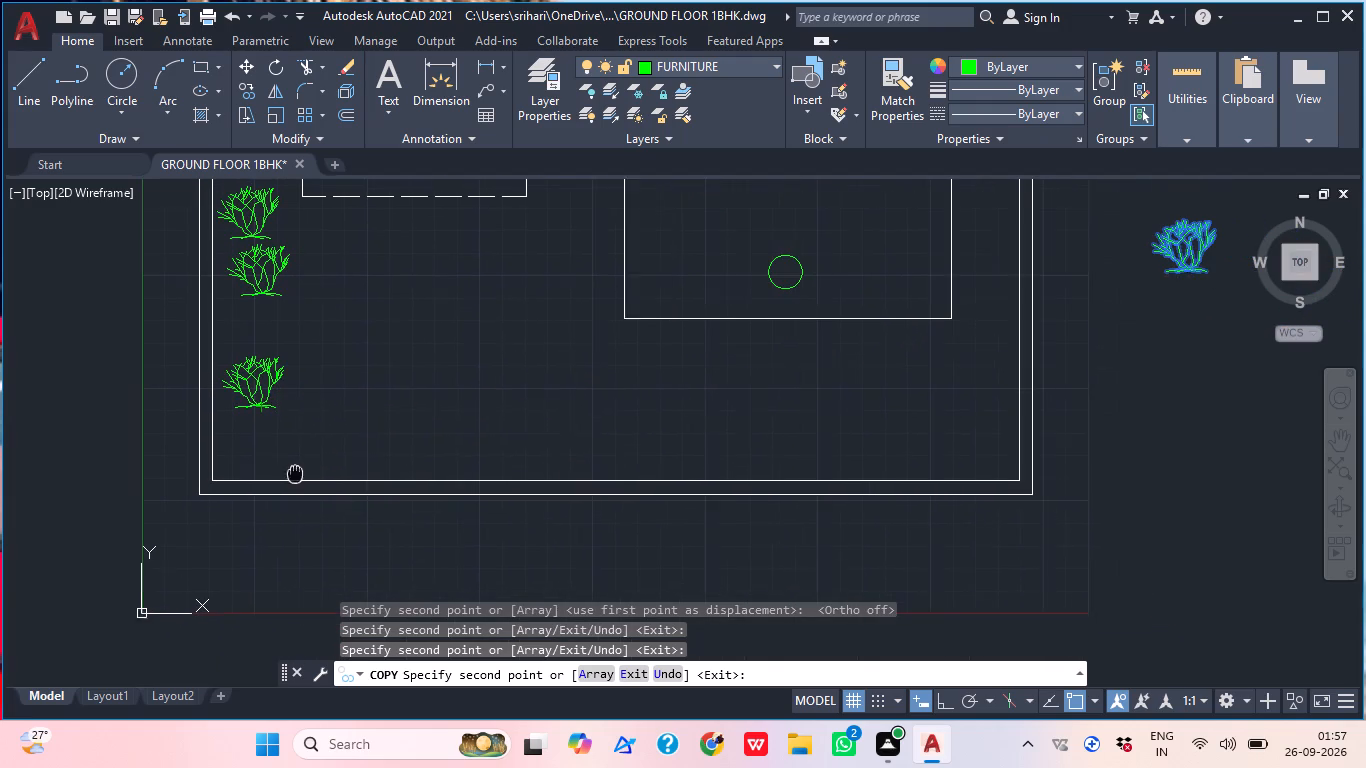
pyautogui.moveTo(289, 474); pyautogui.dragTo(287, 474, button='middle')
pyautogui.scroll(-1, 506, 572)
pyautogui.moveTo(506, 575); pyautogui.dragTo(365, 484, button='middle')
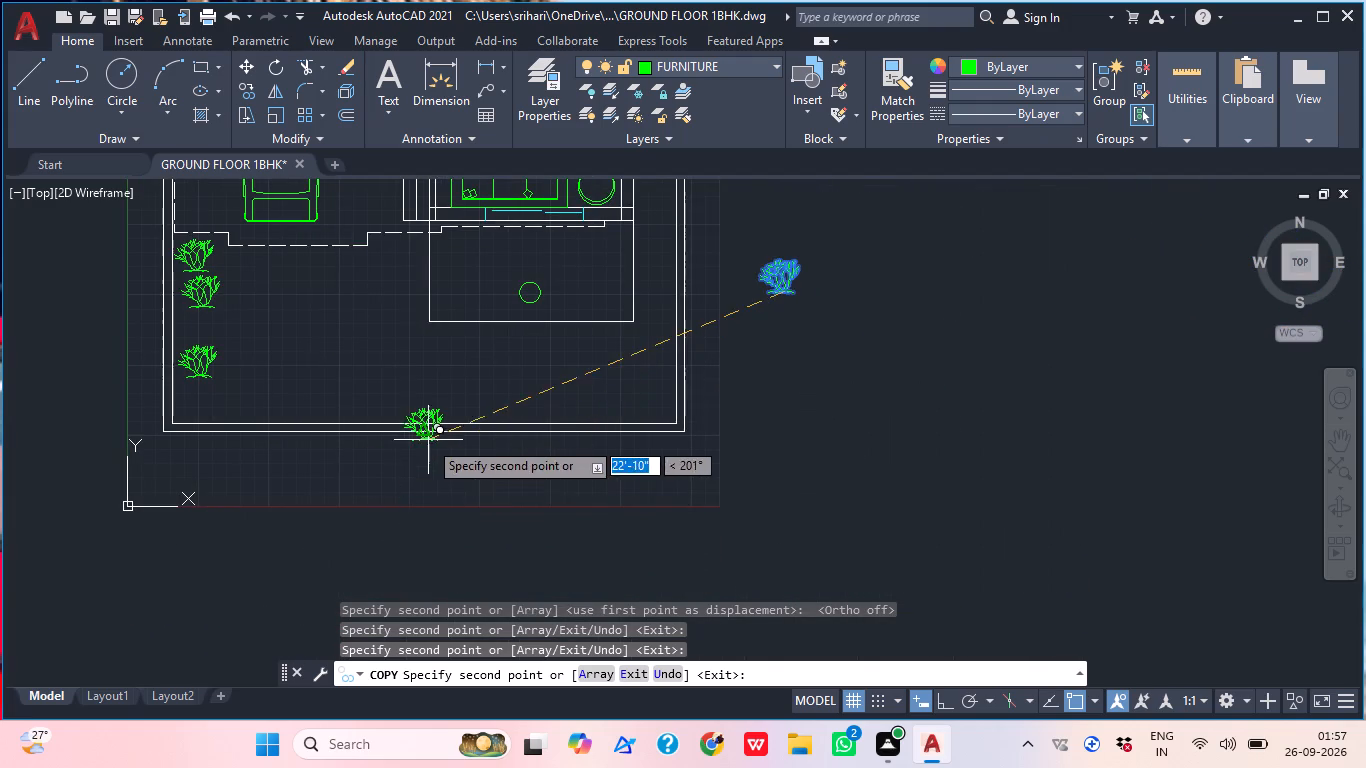
pyautogui.scroll(1, 445, 411)
pyautogui.click(410, 410)
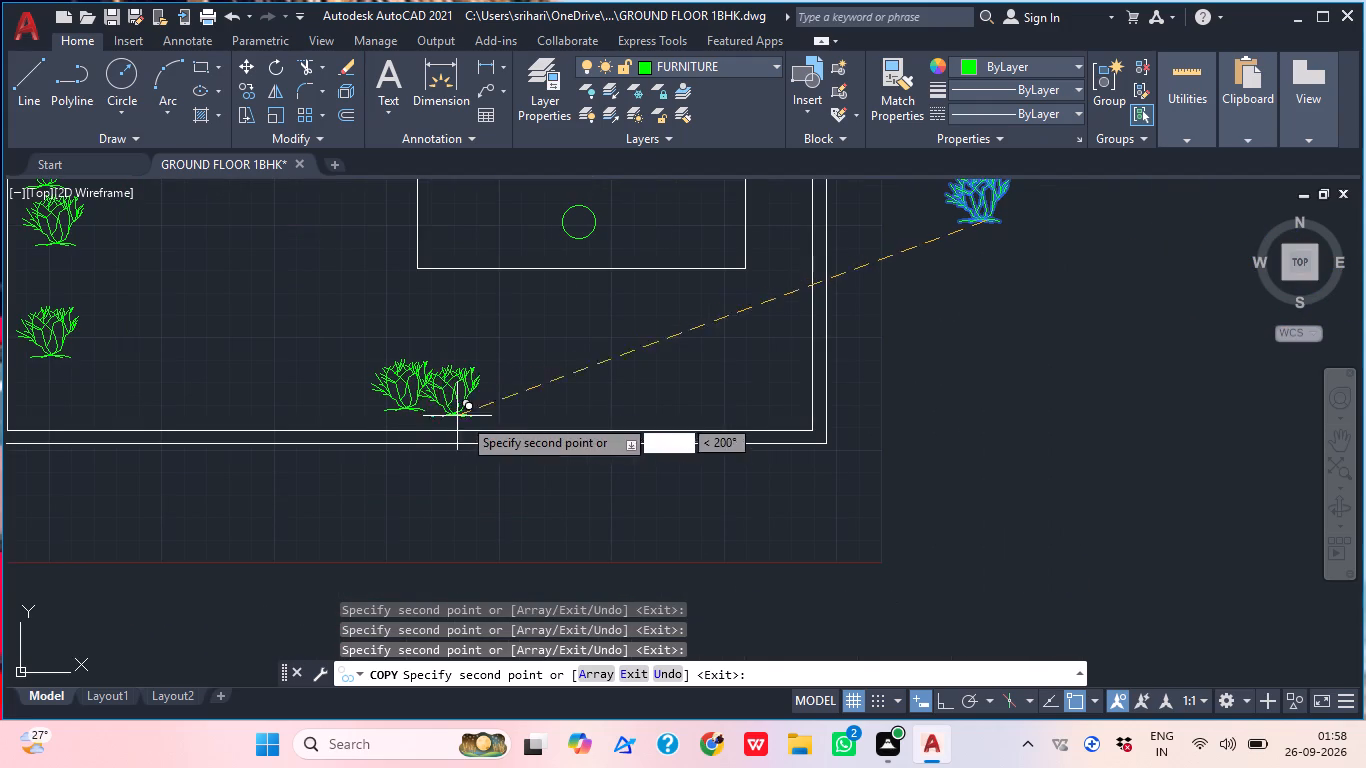
pyautogui.moveTo(535, 455); pyautogui.dragTo(447, 453, button='middle')
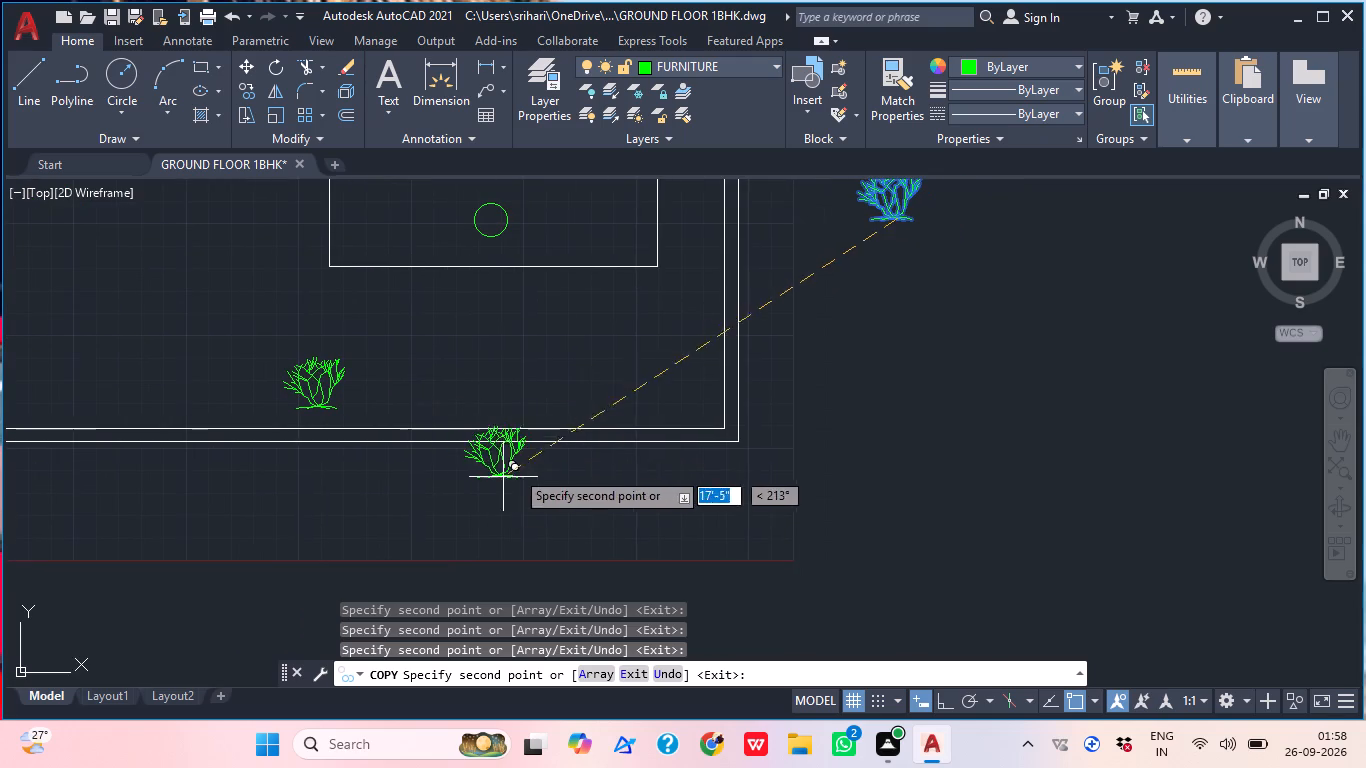
pyautogui.click(486, 416)
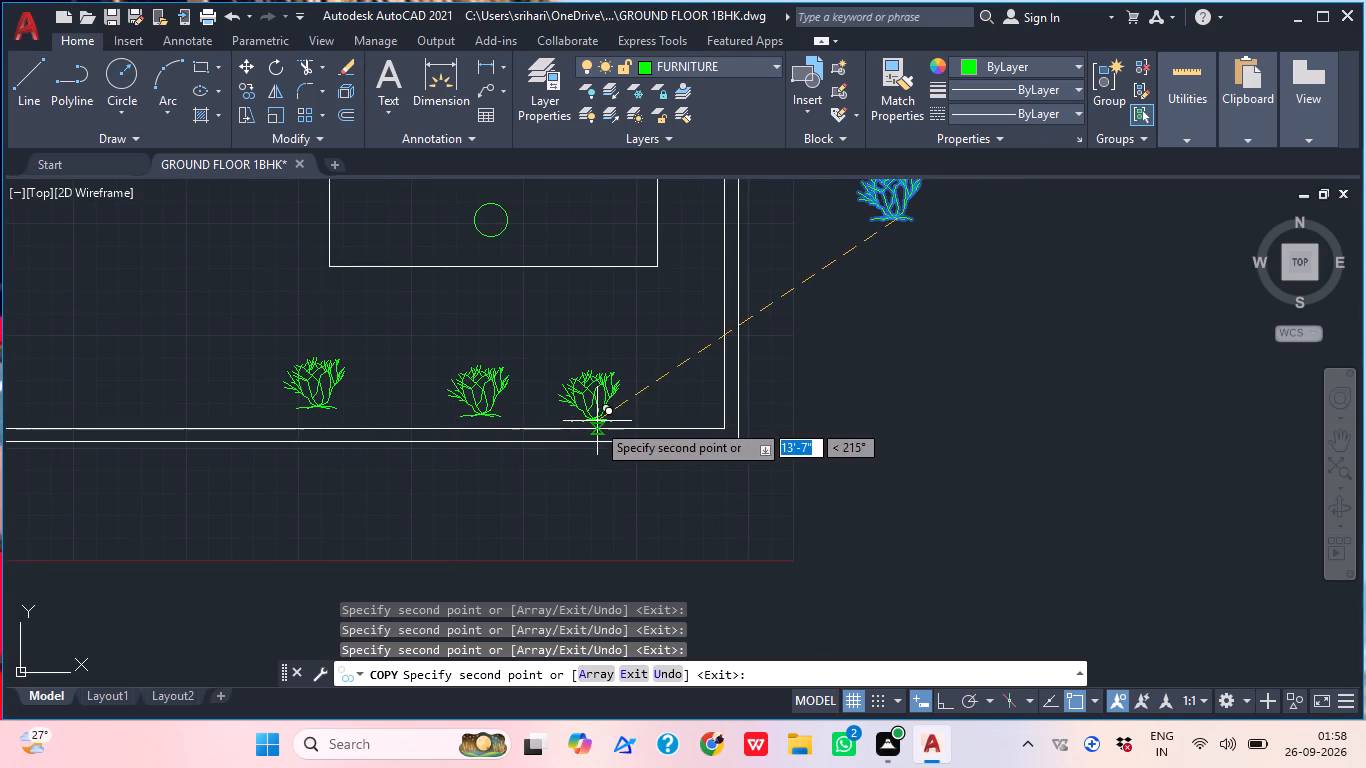
pyautogui.moveTo(593, 436); pyautogui.dragTo(537, 433, button='middle')
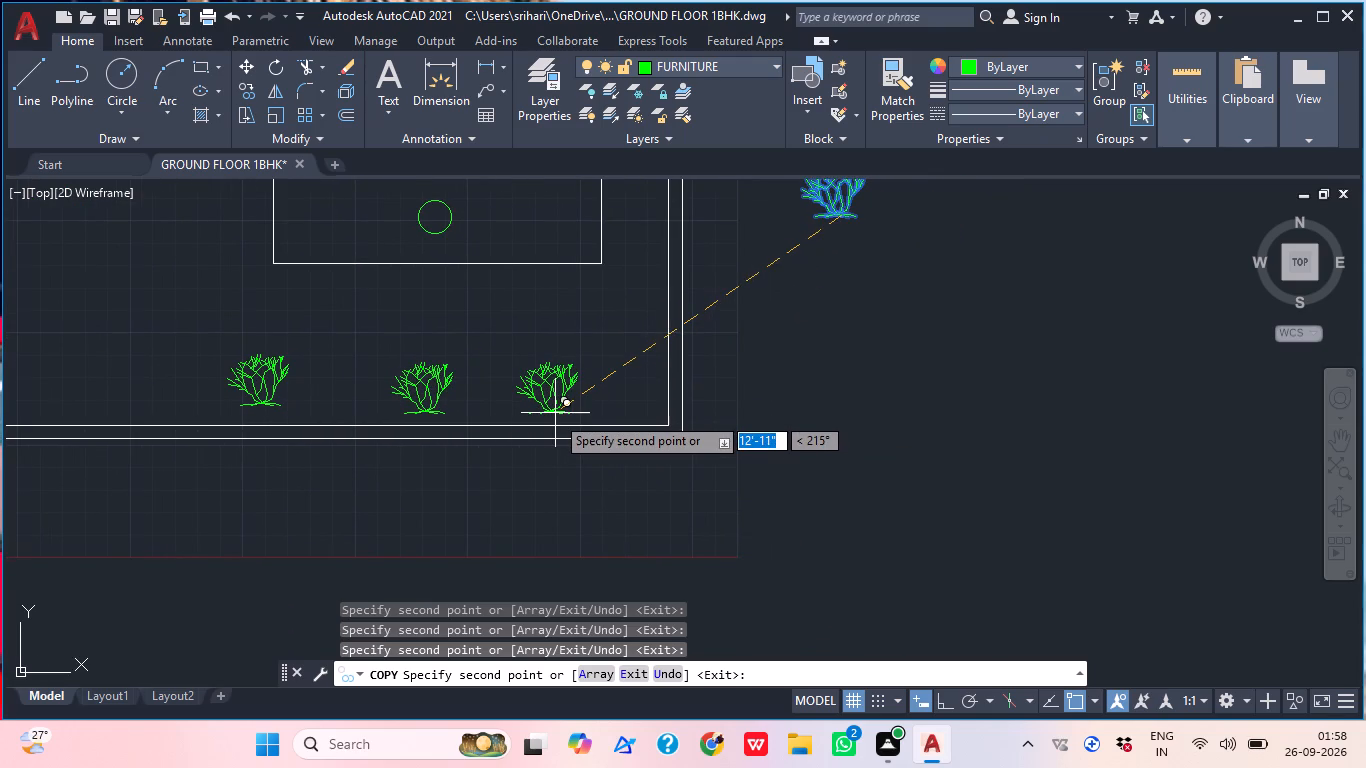
pyautogui.click(555, 415)
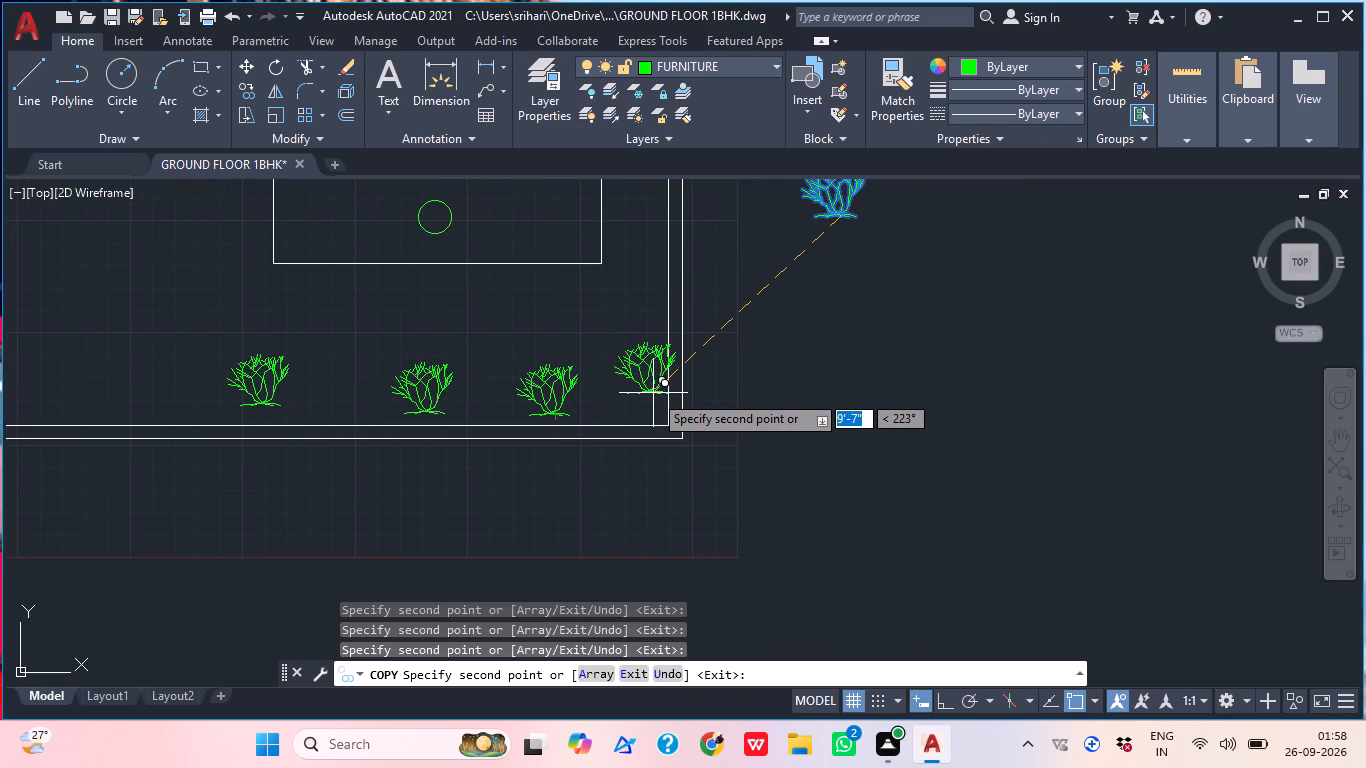
# Place two shrub copies along the east boundary wall of the front yard and finish copying.
pyautogui.moveTo(644, 395); pyautogui.dragTo(618, 466, button='middle')
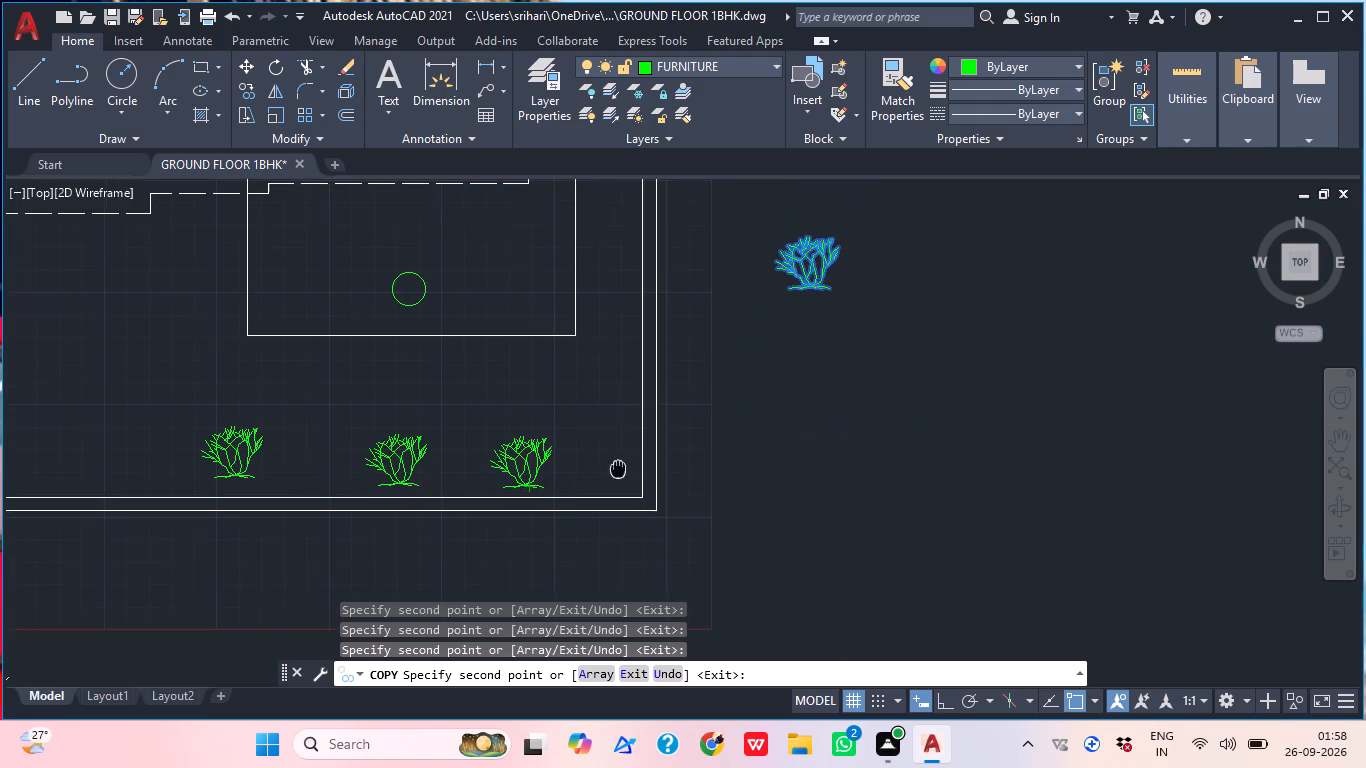
pyautogui.moveTo(618, 466); pyautogui.dragTo(618, 467, button='middle')
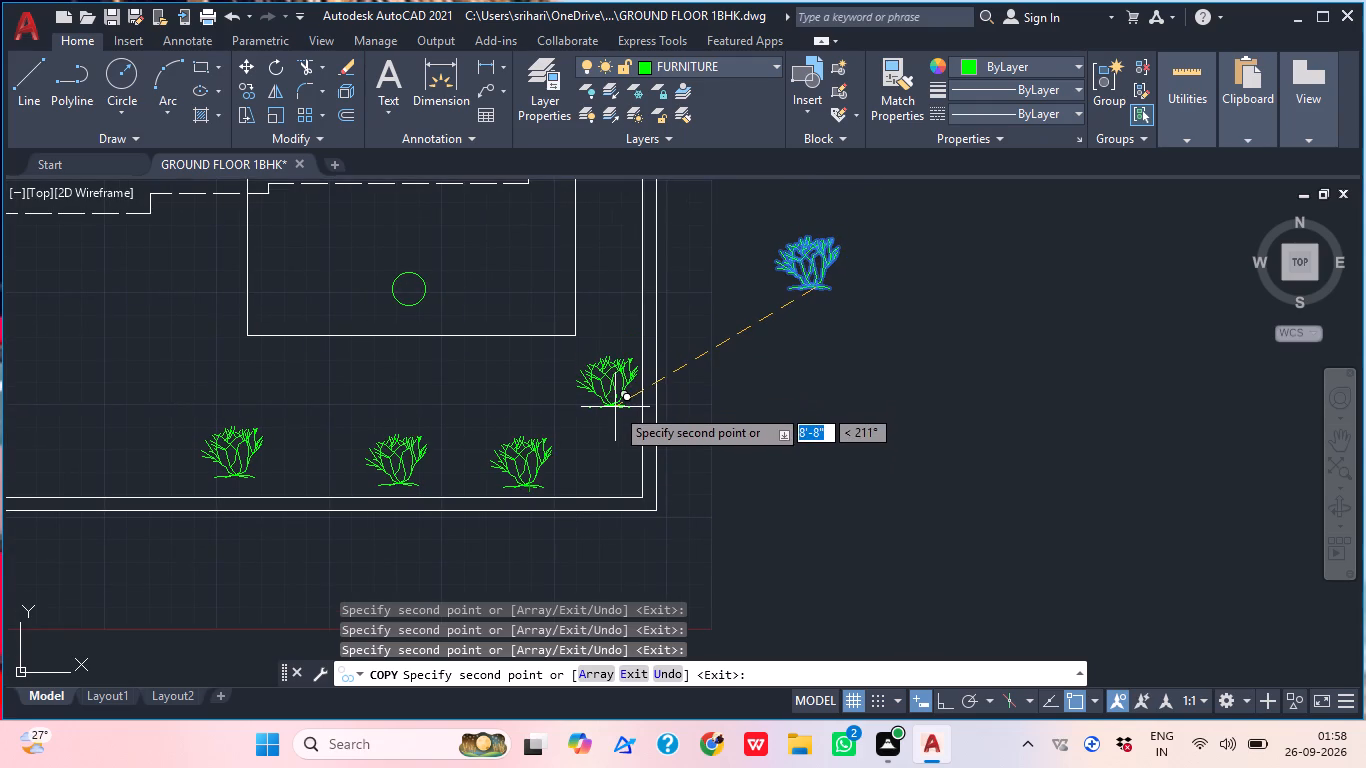
pyautogui.click(623, 441)
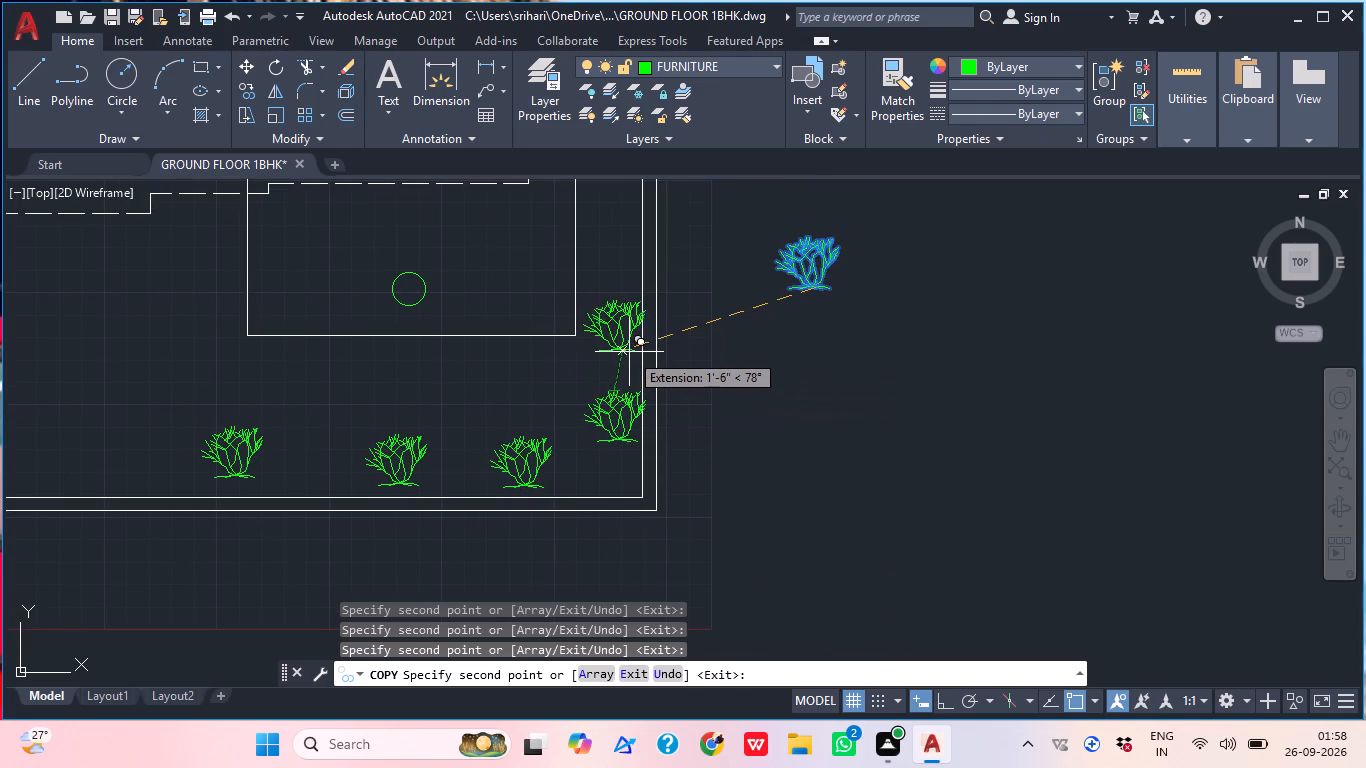
pyautogui.click(629, 352)
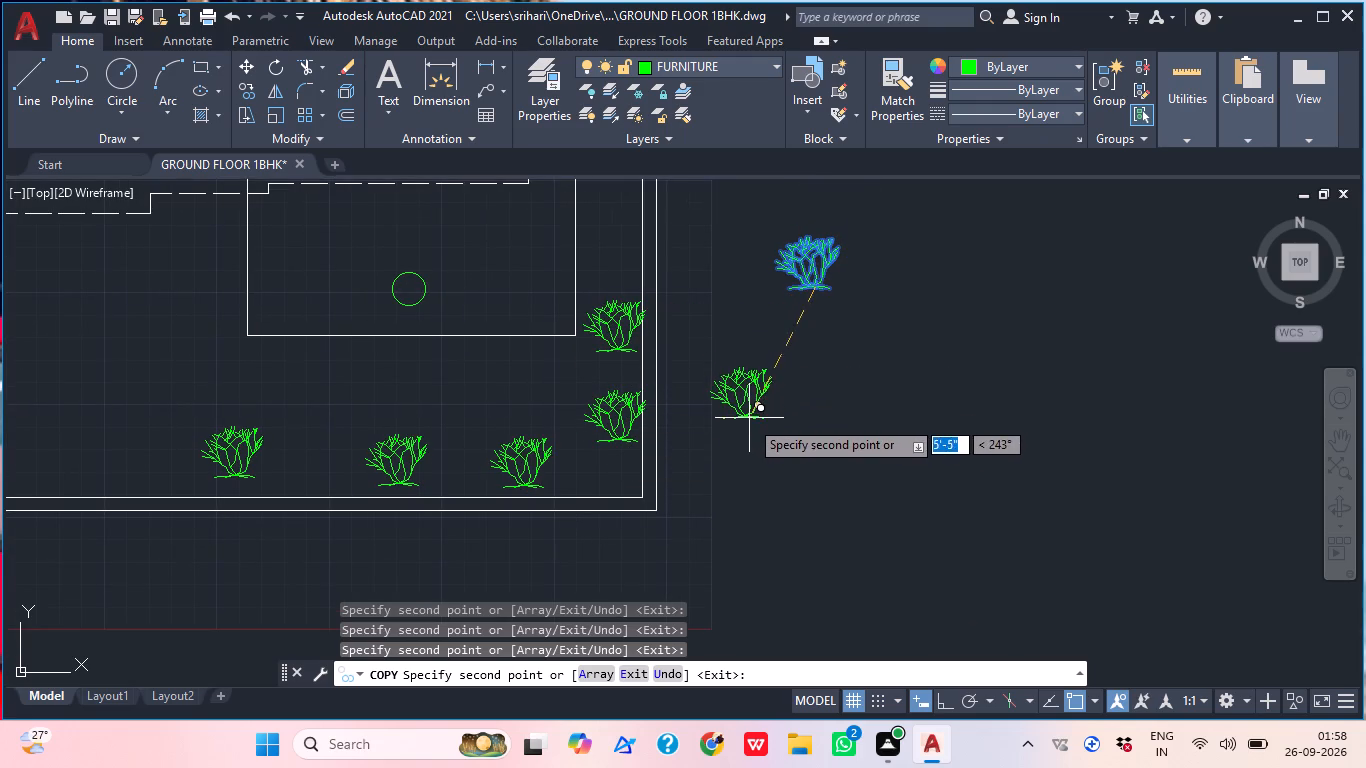
pyautogui.press('Escape')
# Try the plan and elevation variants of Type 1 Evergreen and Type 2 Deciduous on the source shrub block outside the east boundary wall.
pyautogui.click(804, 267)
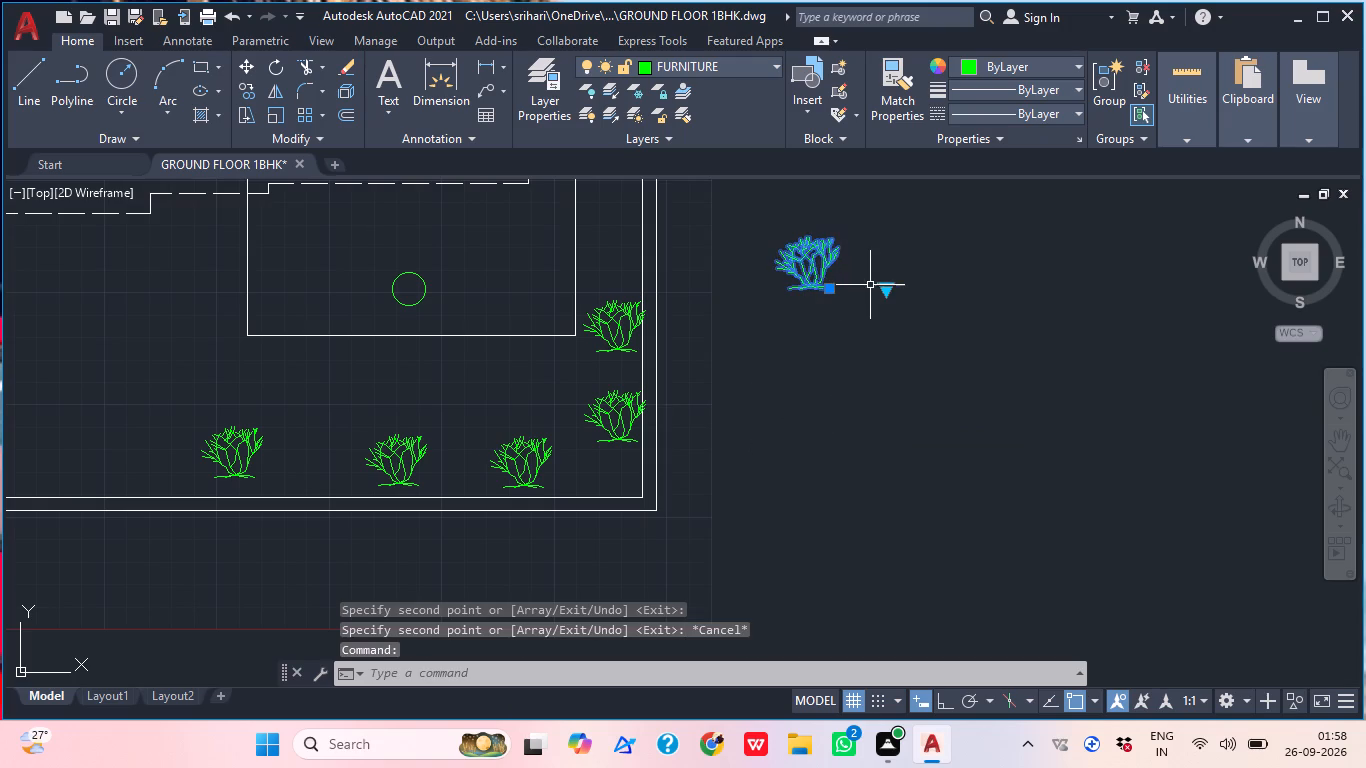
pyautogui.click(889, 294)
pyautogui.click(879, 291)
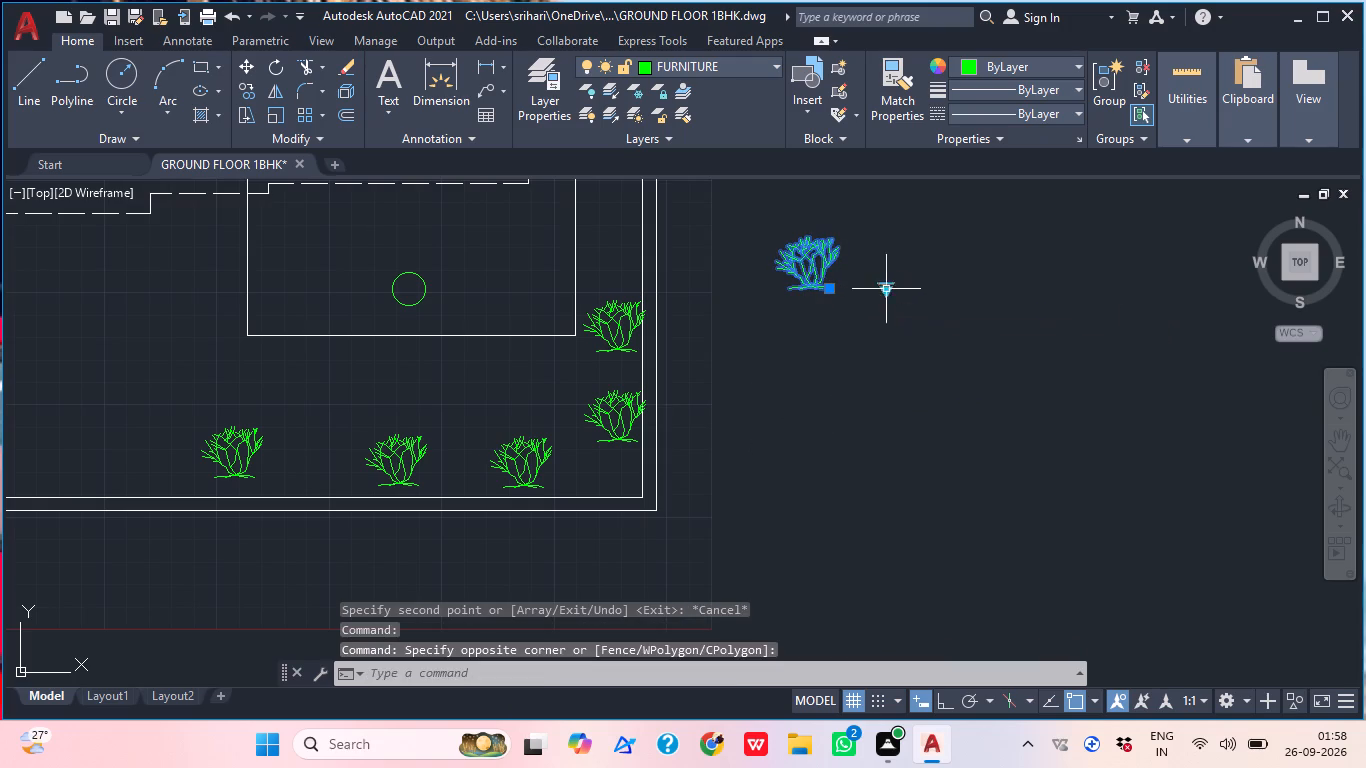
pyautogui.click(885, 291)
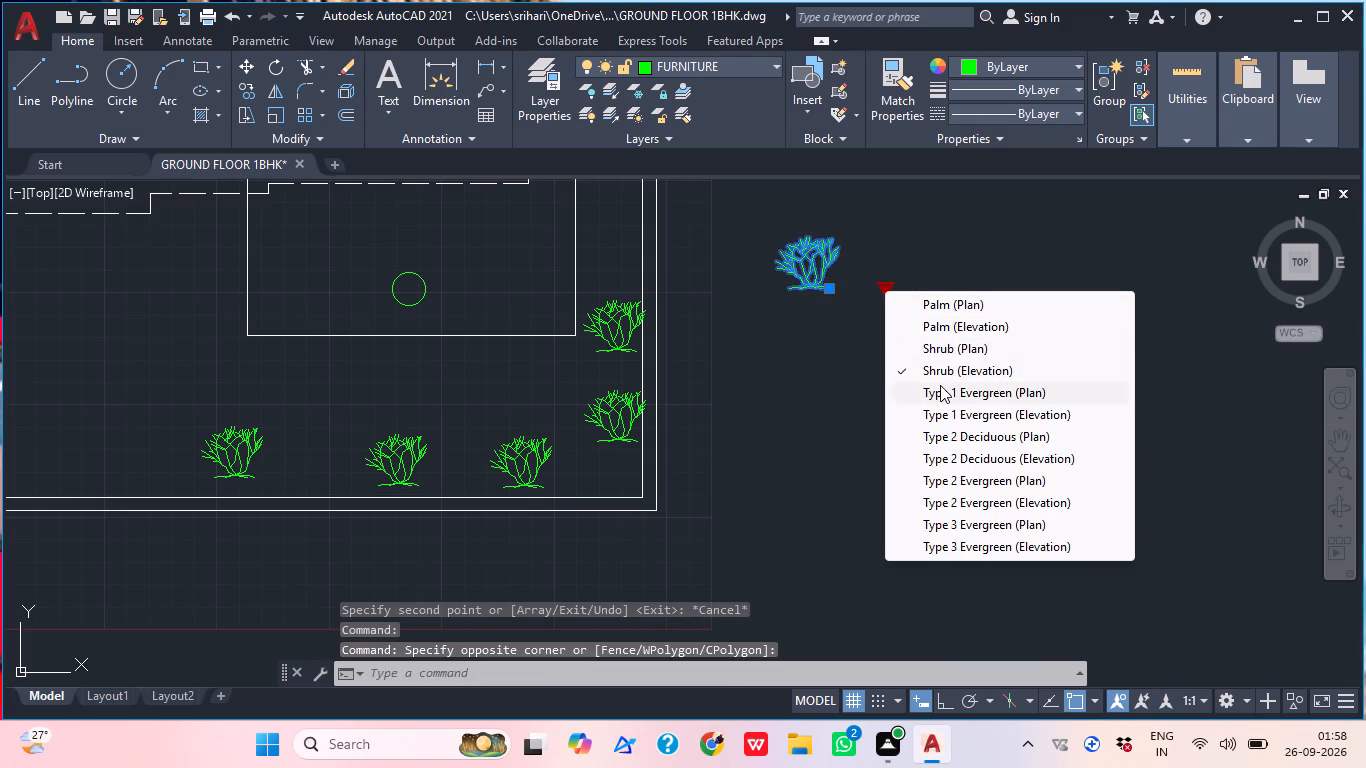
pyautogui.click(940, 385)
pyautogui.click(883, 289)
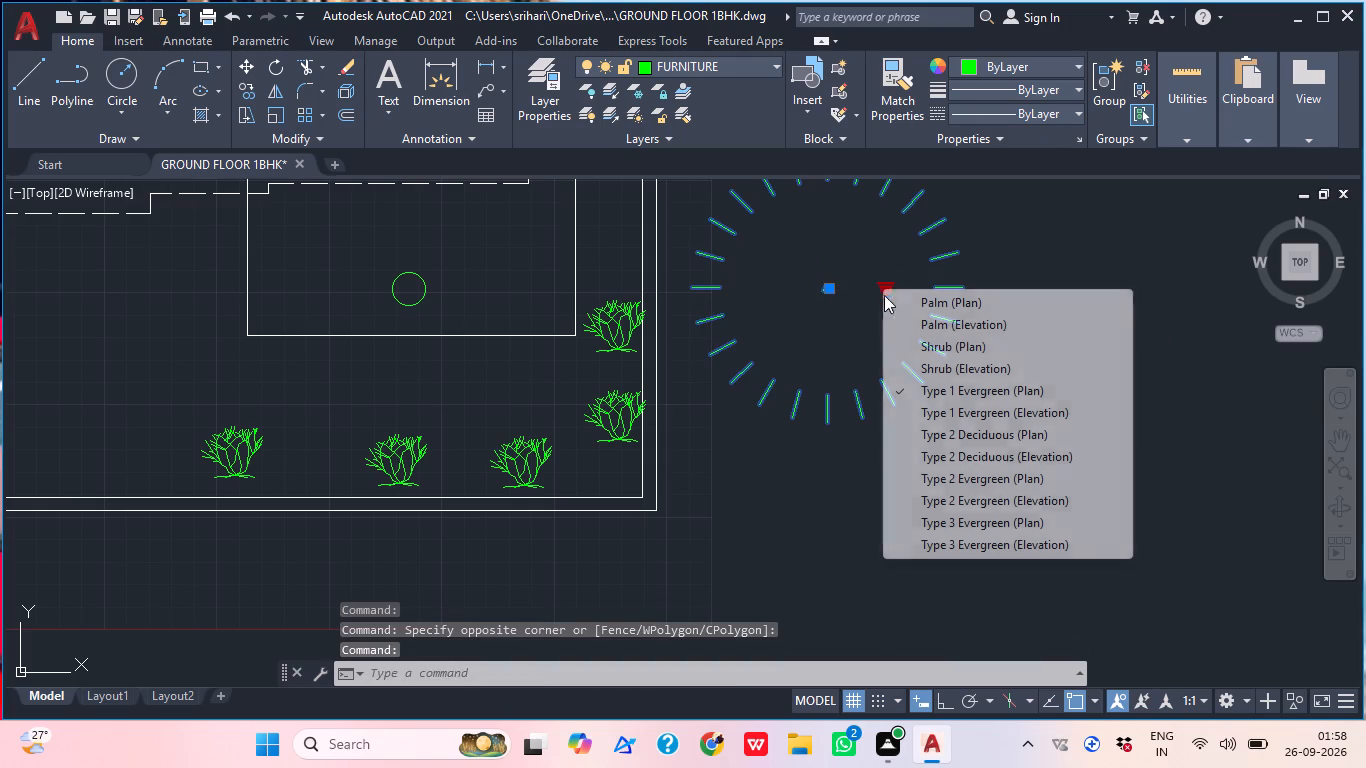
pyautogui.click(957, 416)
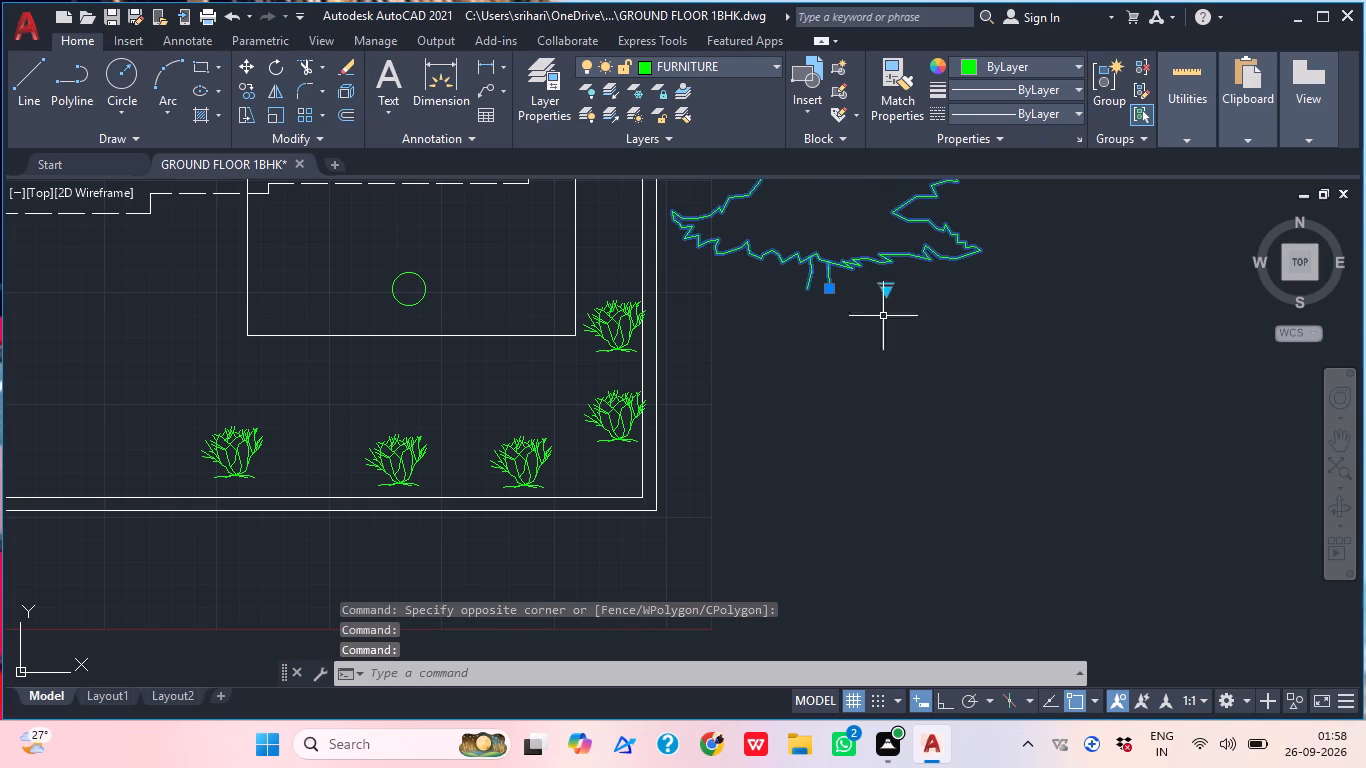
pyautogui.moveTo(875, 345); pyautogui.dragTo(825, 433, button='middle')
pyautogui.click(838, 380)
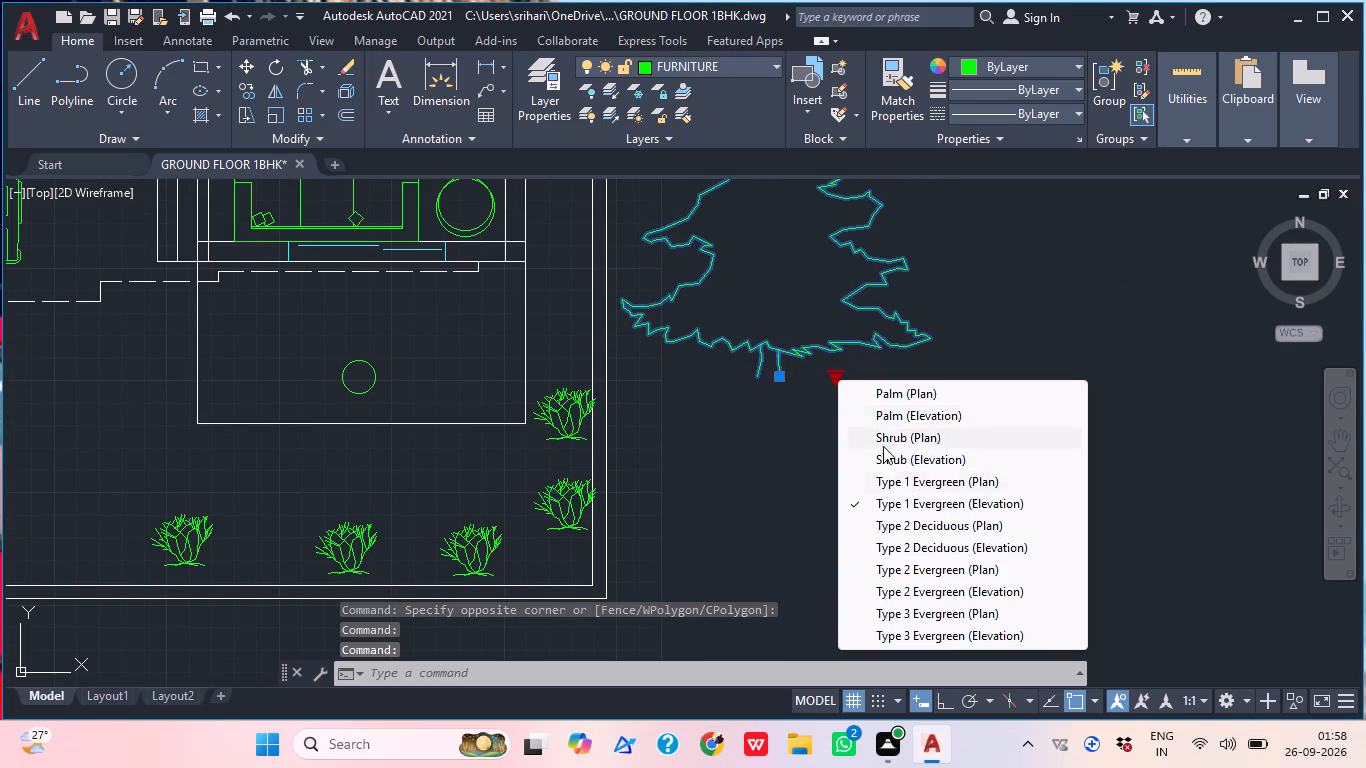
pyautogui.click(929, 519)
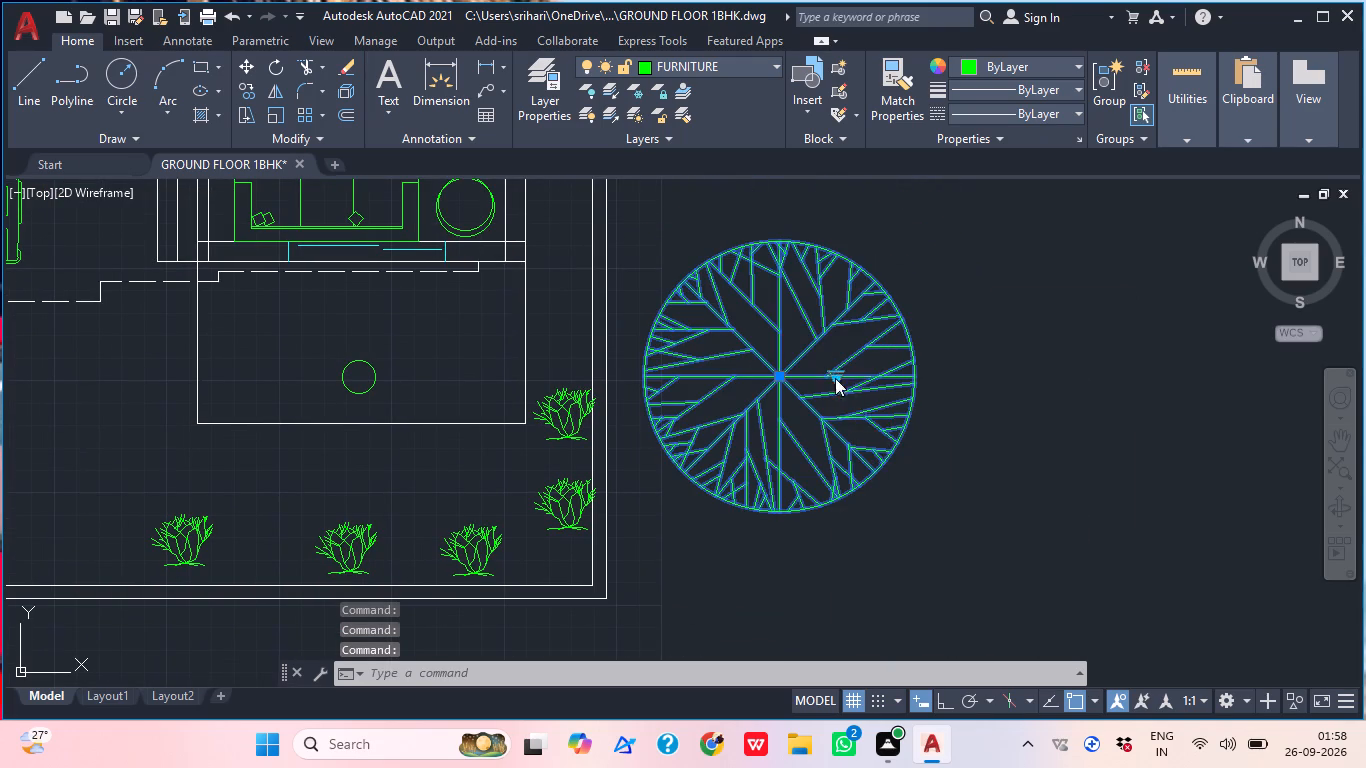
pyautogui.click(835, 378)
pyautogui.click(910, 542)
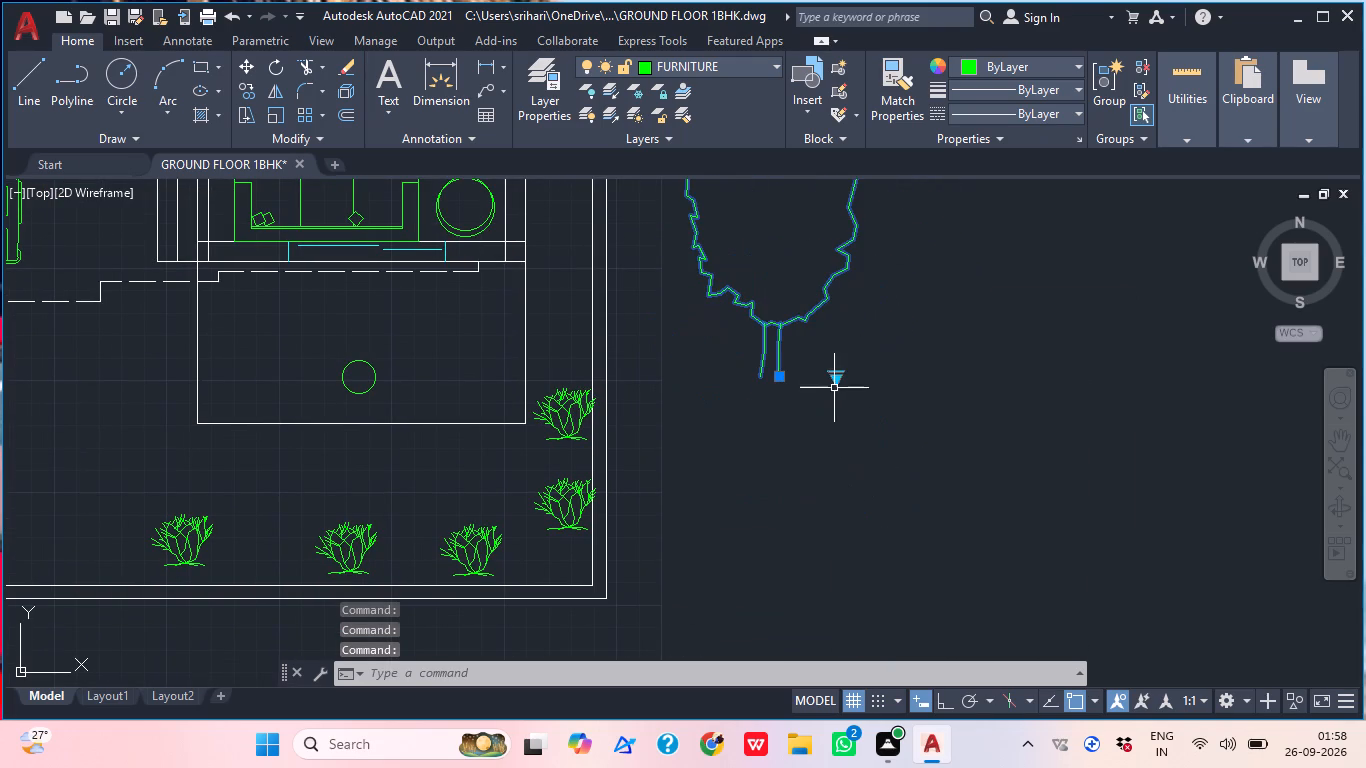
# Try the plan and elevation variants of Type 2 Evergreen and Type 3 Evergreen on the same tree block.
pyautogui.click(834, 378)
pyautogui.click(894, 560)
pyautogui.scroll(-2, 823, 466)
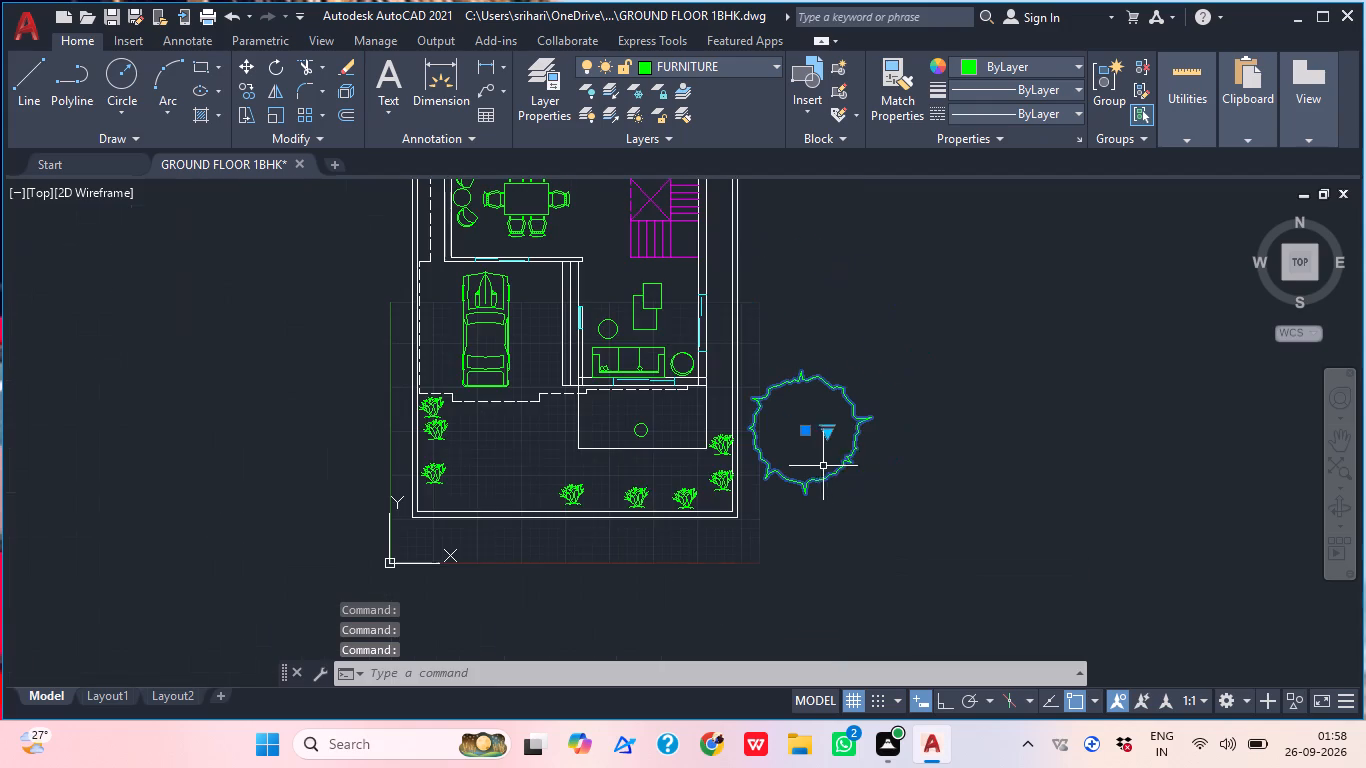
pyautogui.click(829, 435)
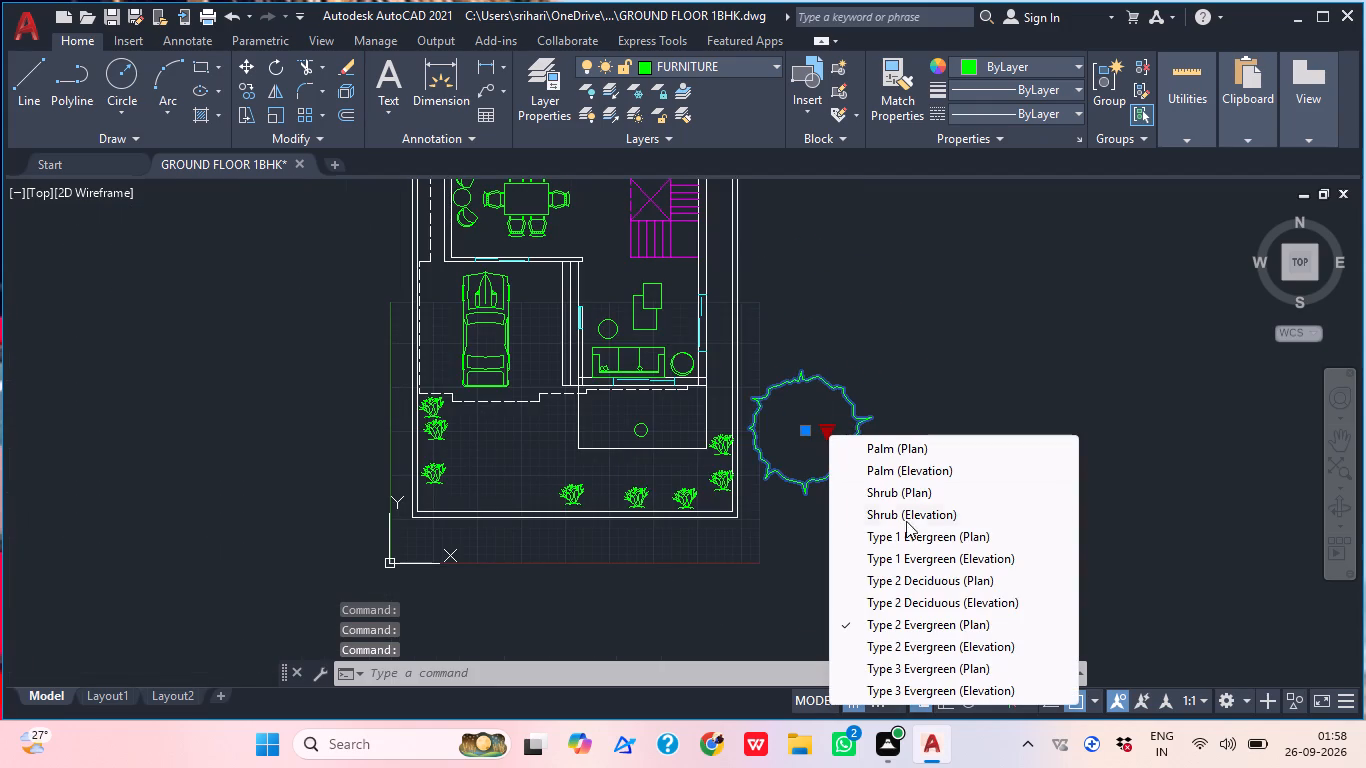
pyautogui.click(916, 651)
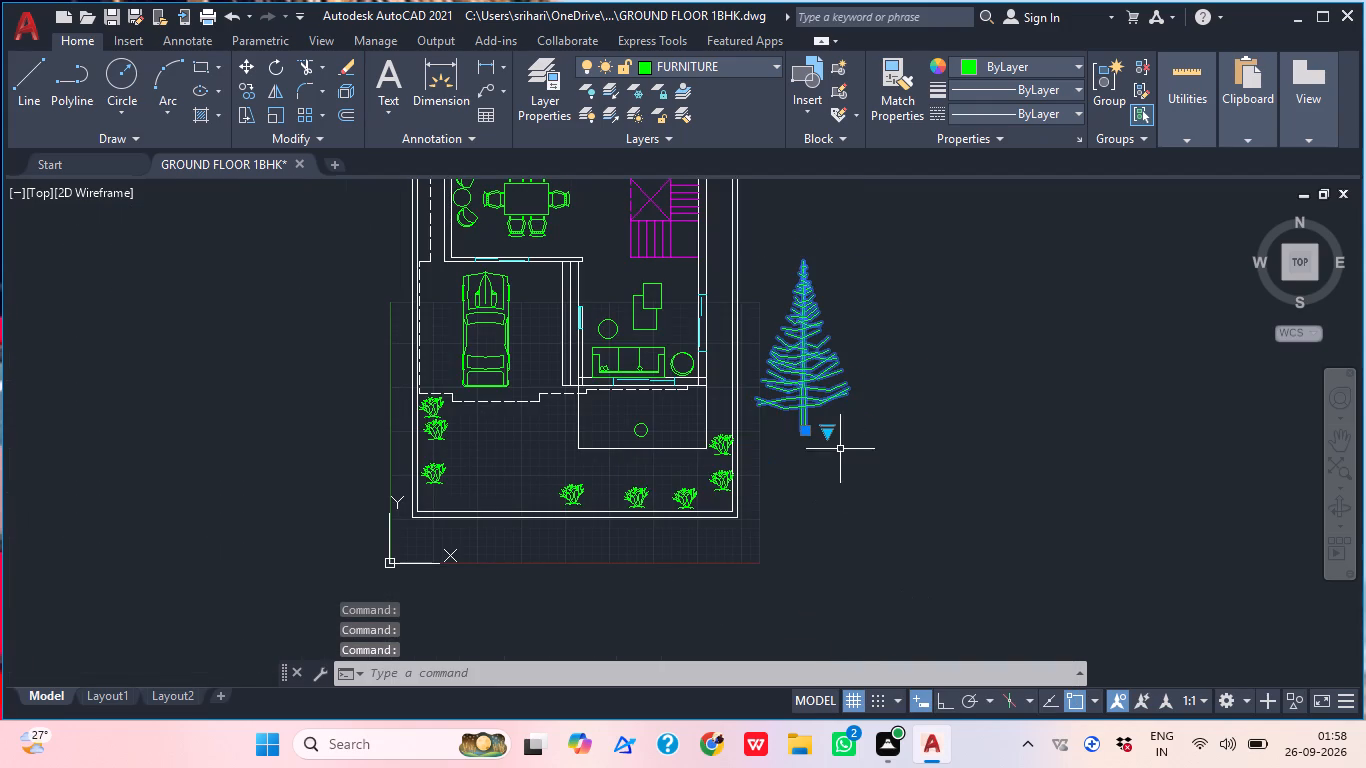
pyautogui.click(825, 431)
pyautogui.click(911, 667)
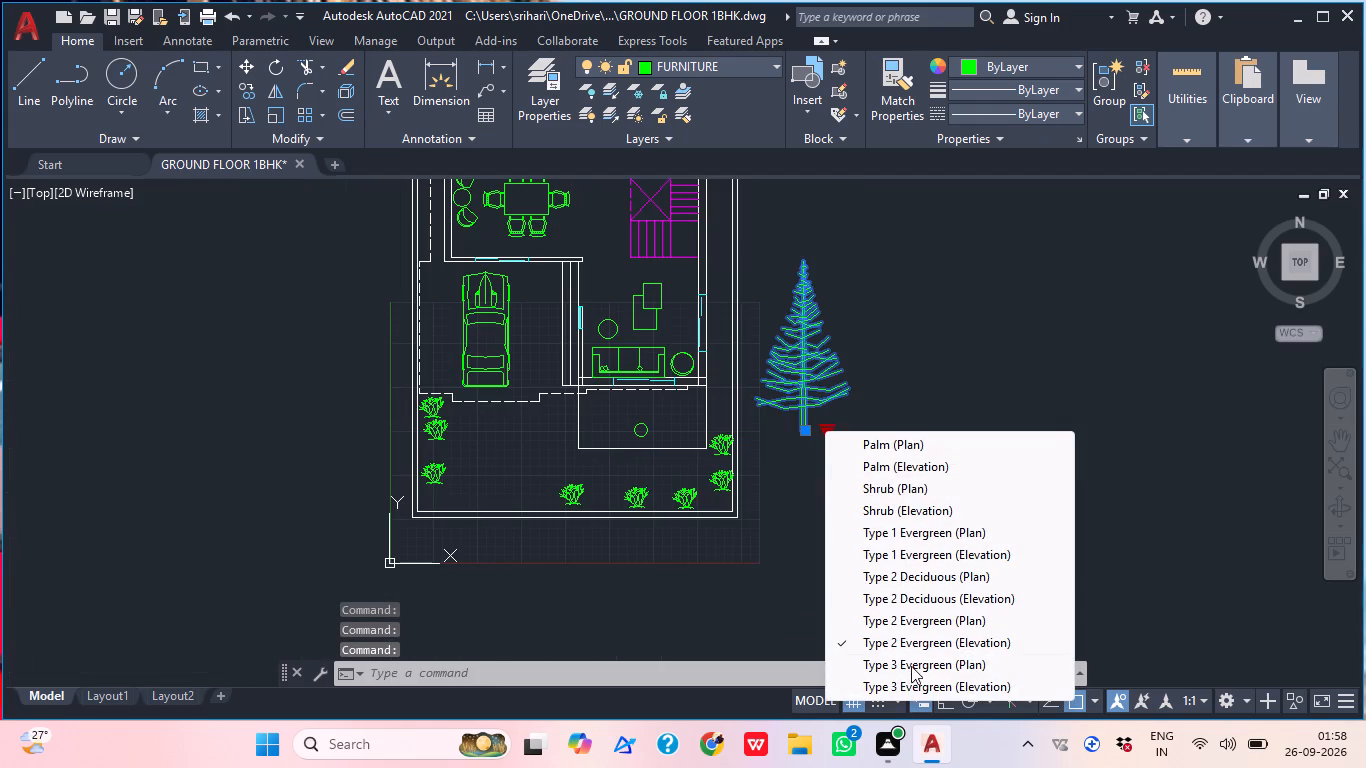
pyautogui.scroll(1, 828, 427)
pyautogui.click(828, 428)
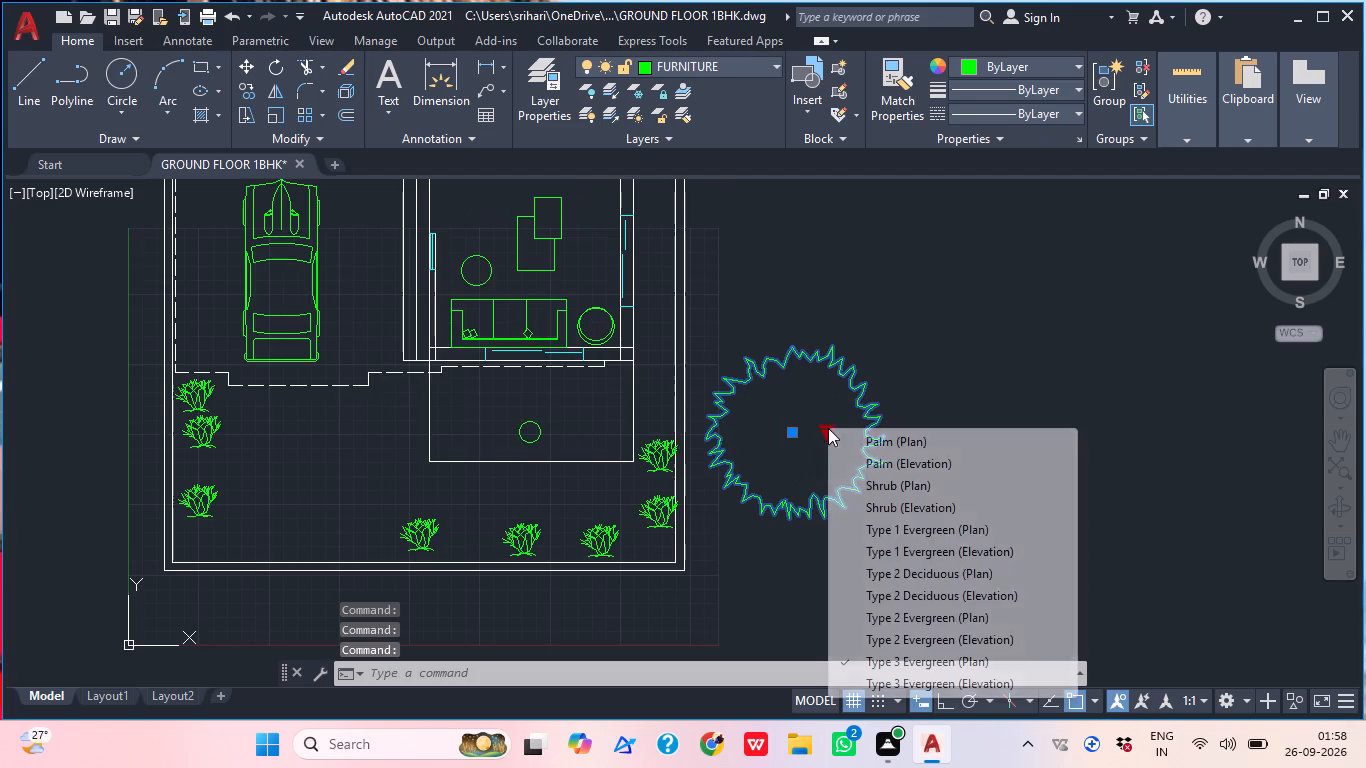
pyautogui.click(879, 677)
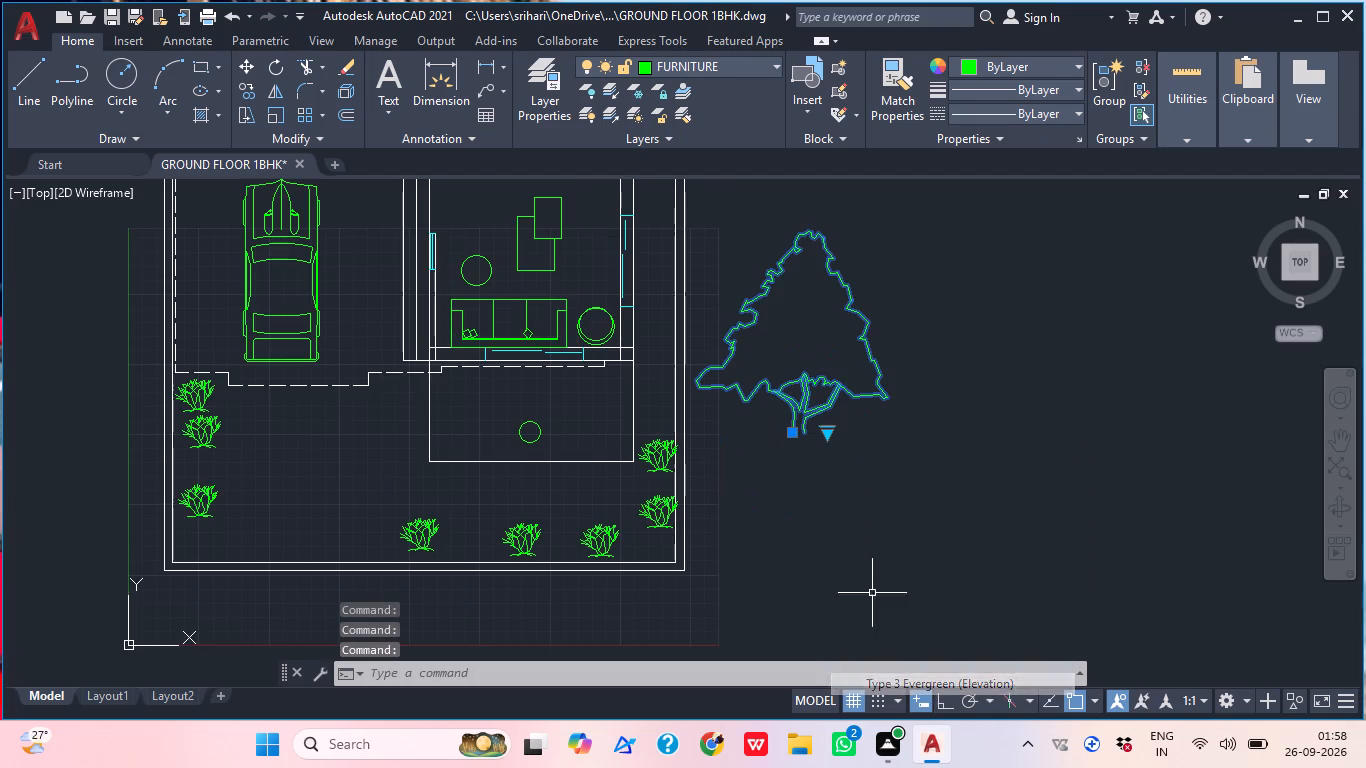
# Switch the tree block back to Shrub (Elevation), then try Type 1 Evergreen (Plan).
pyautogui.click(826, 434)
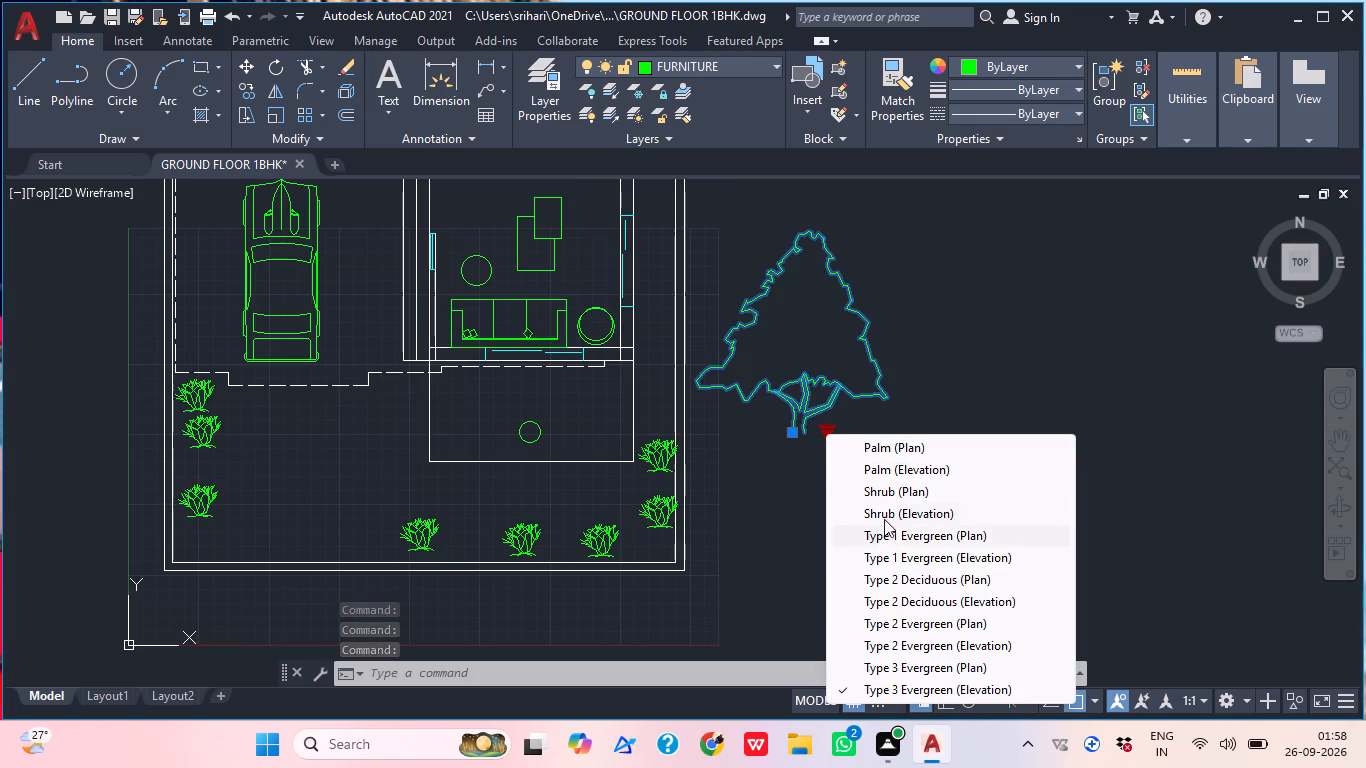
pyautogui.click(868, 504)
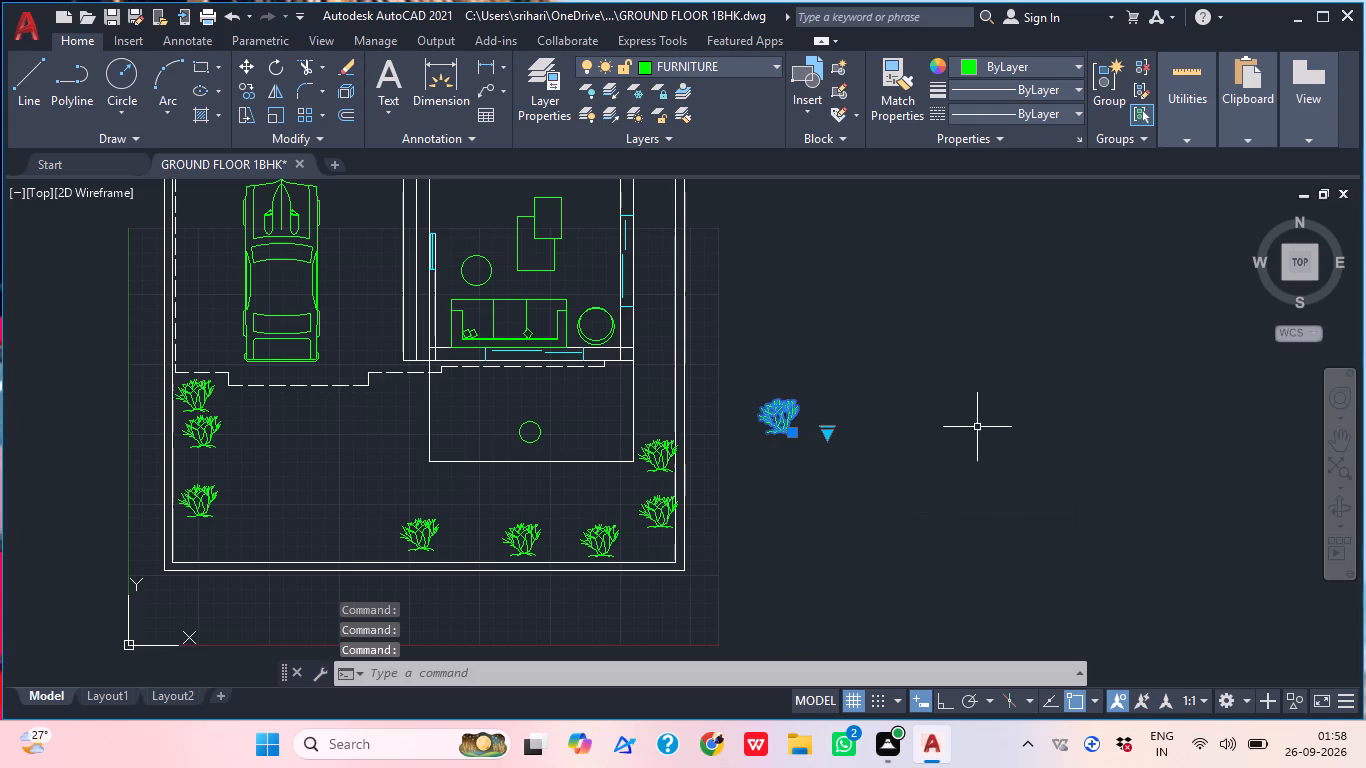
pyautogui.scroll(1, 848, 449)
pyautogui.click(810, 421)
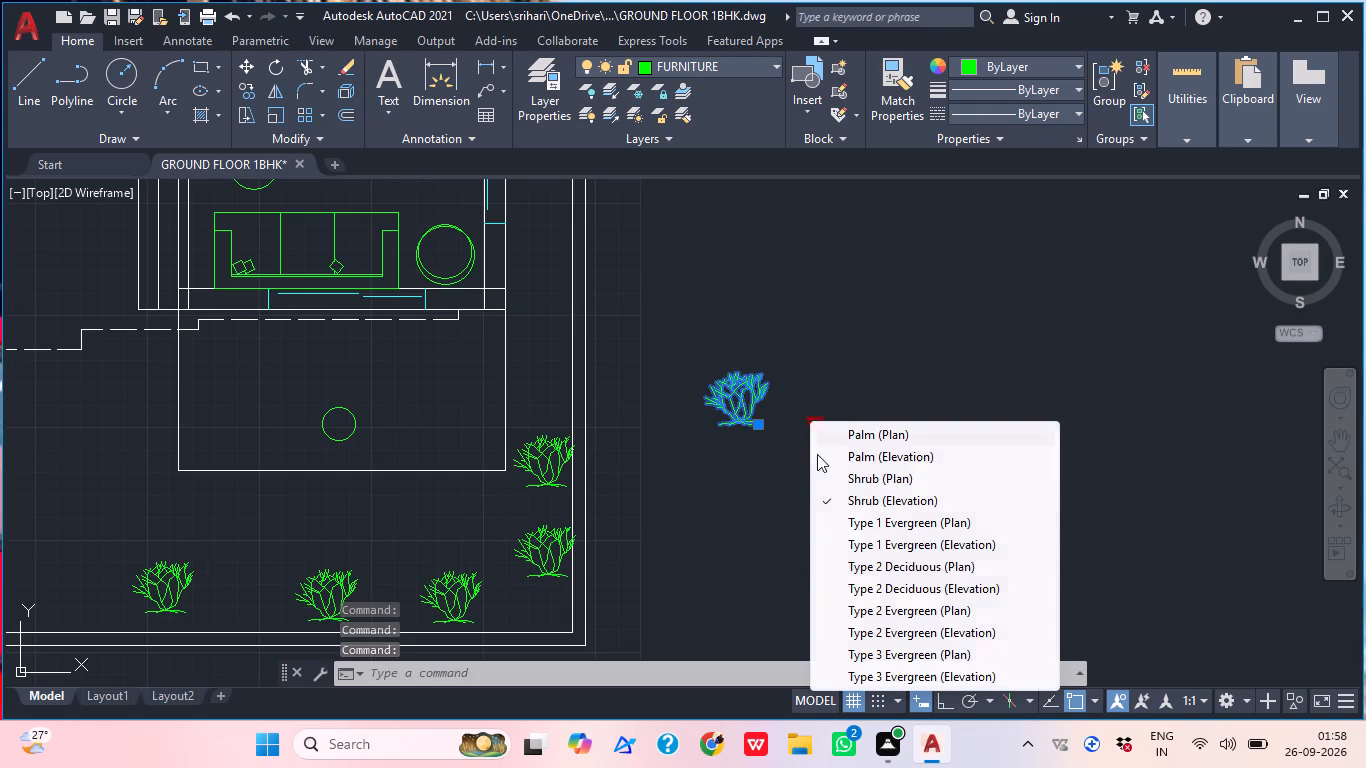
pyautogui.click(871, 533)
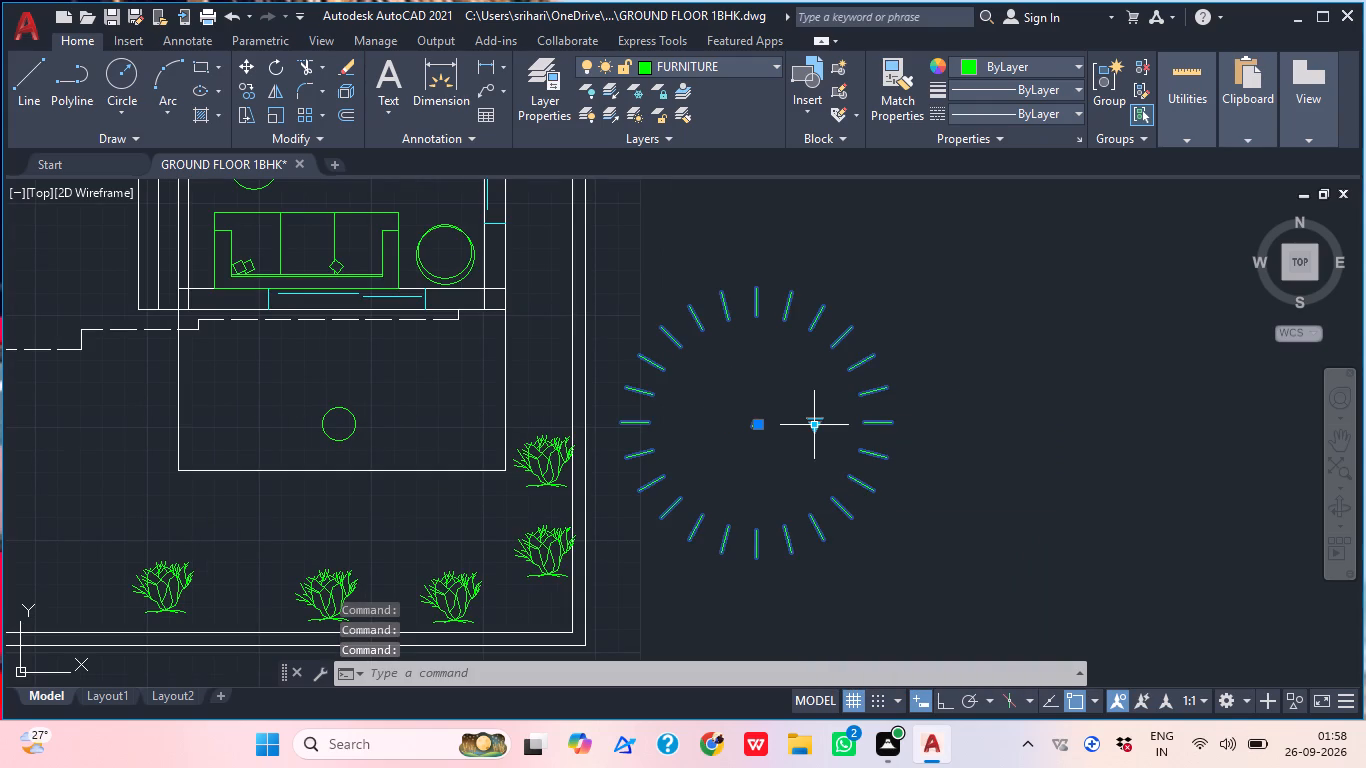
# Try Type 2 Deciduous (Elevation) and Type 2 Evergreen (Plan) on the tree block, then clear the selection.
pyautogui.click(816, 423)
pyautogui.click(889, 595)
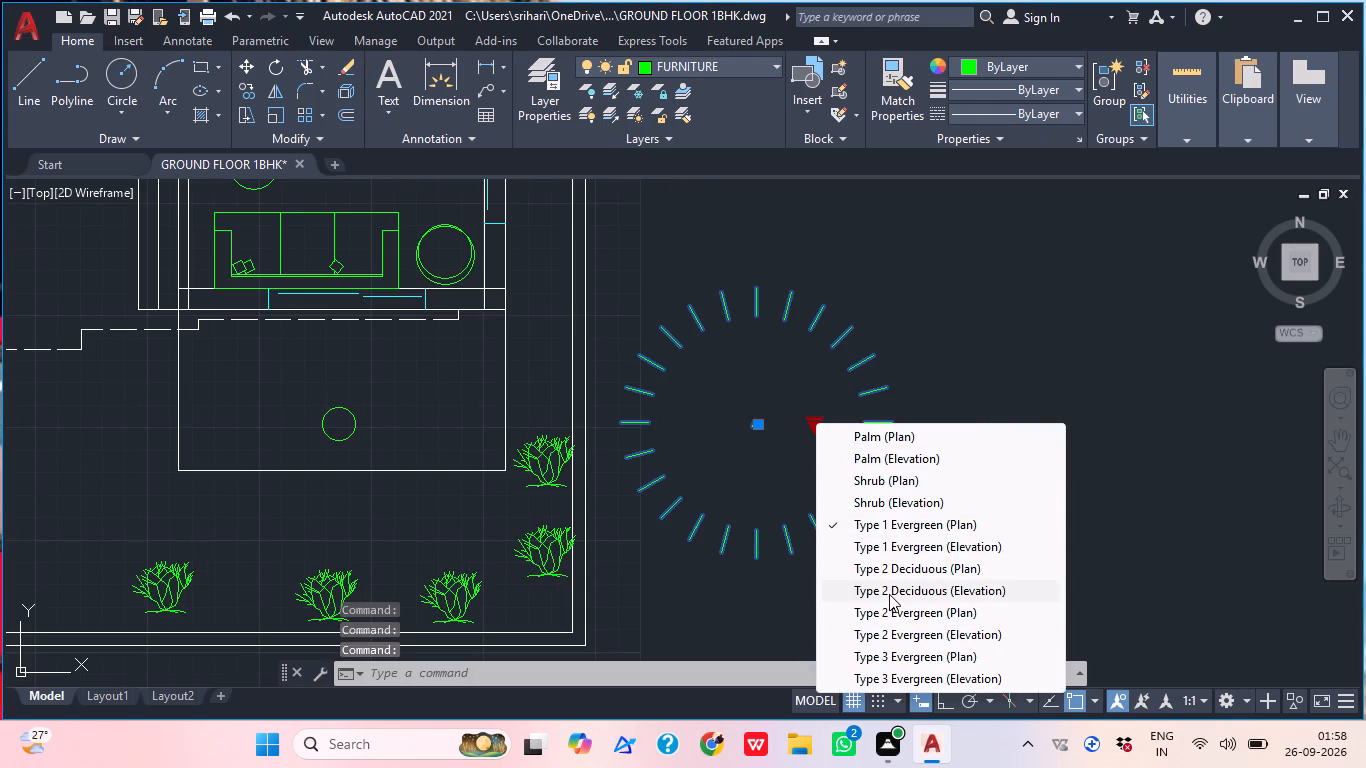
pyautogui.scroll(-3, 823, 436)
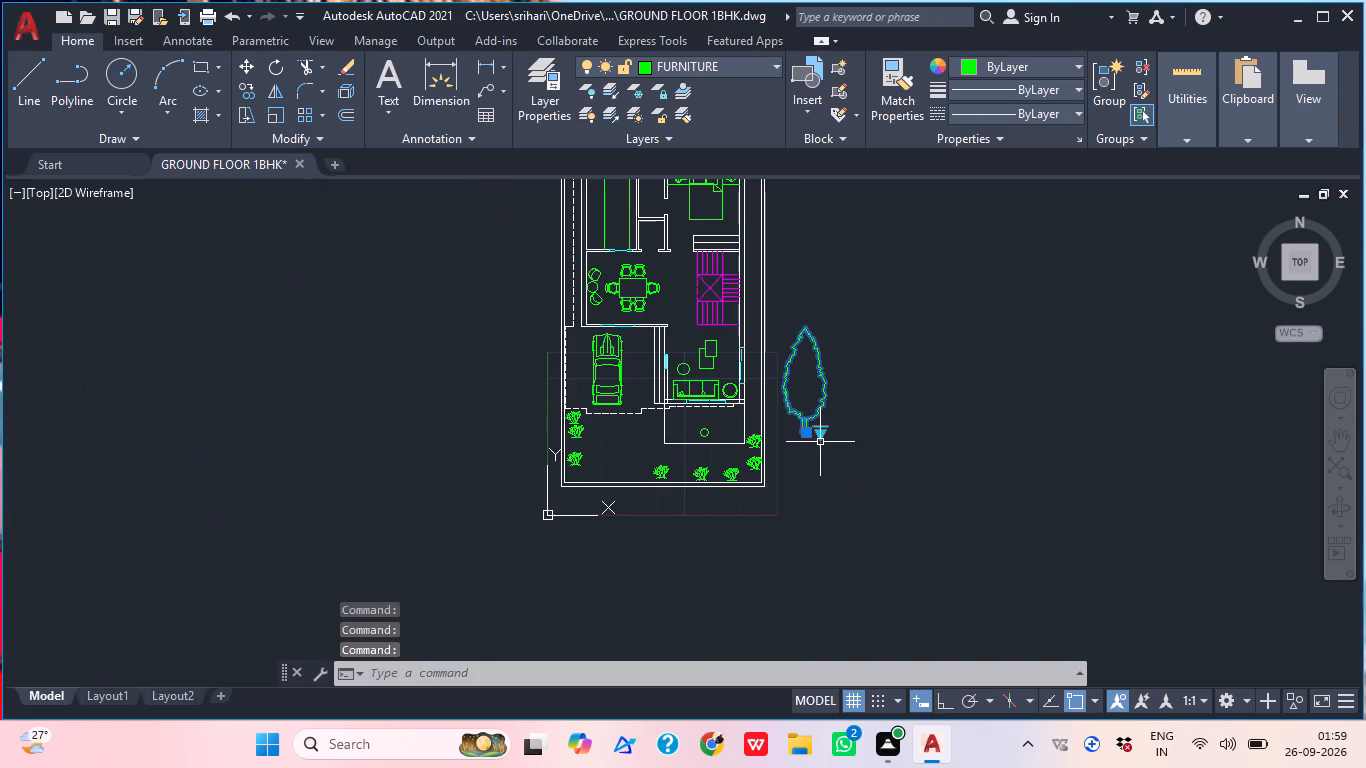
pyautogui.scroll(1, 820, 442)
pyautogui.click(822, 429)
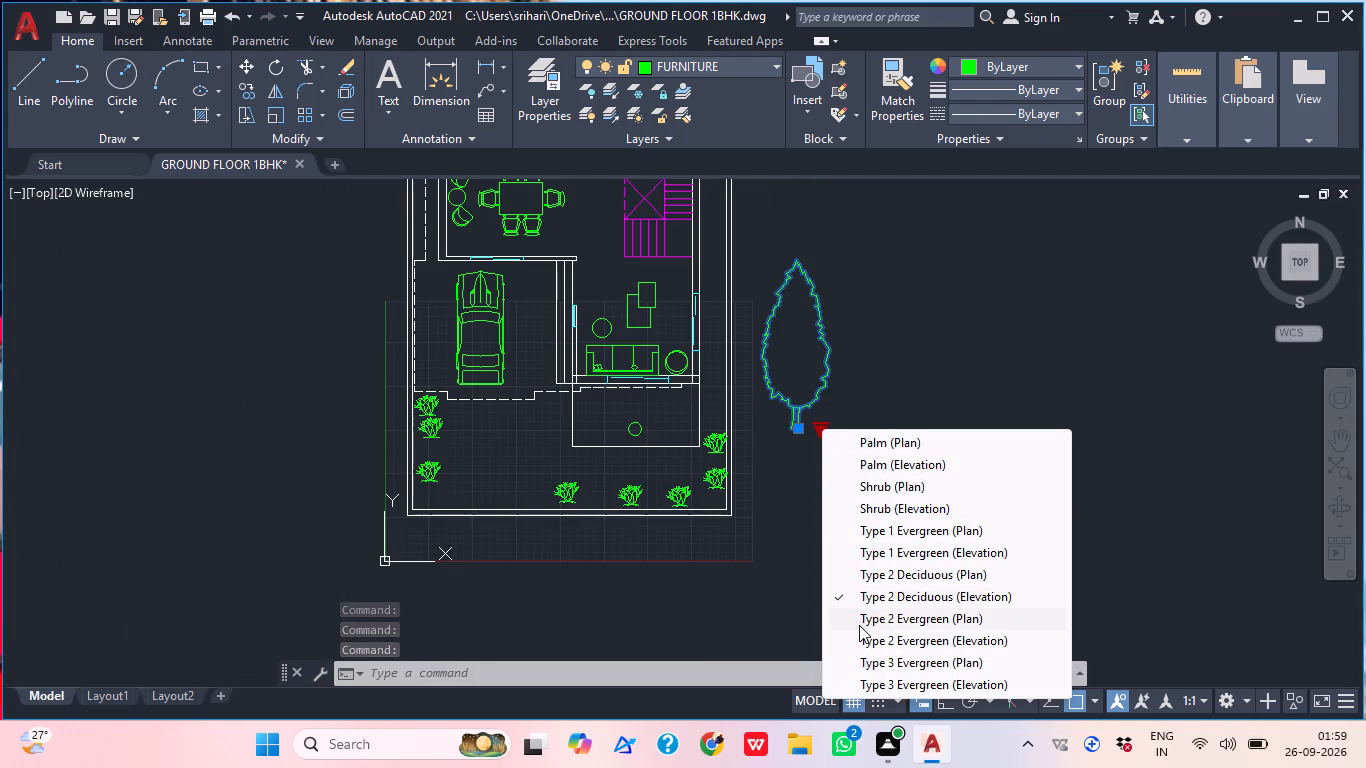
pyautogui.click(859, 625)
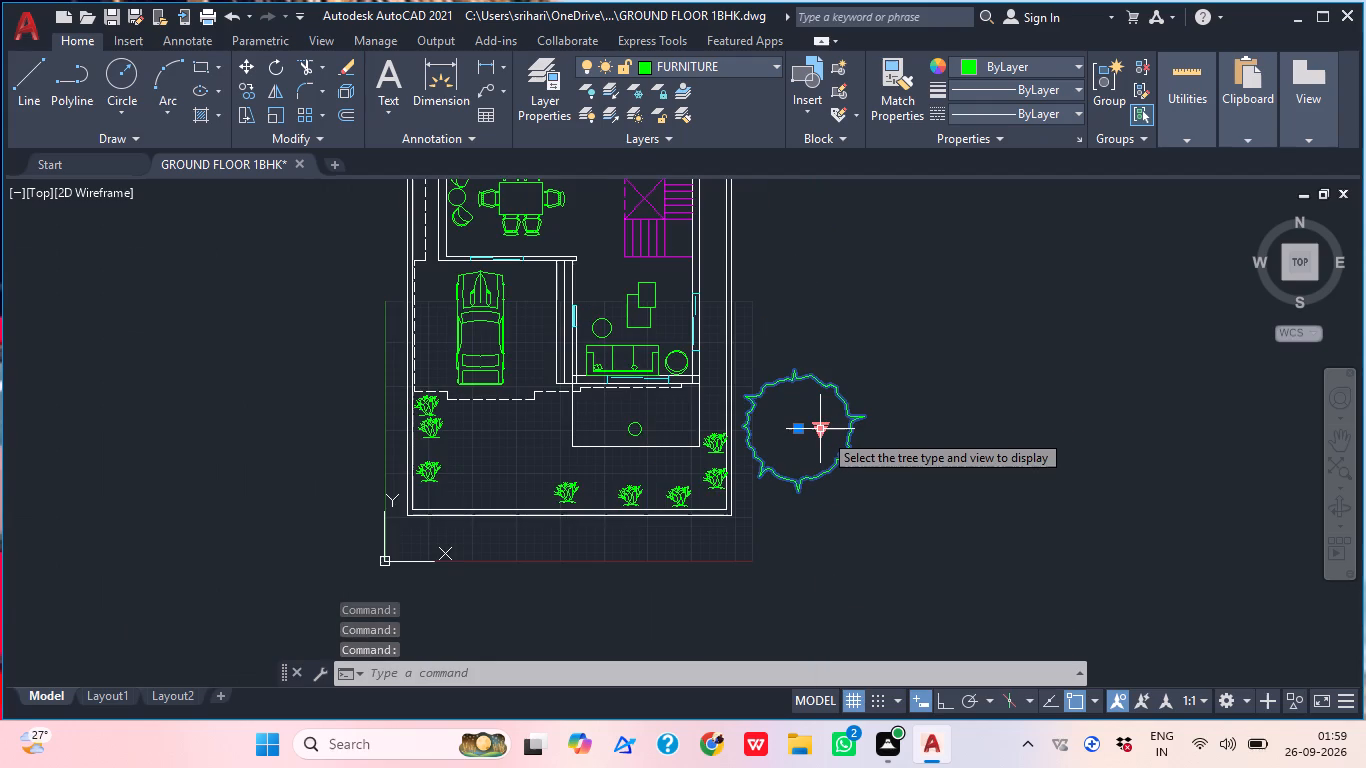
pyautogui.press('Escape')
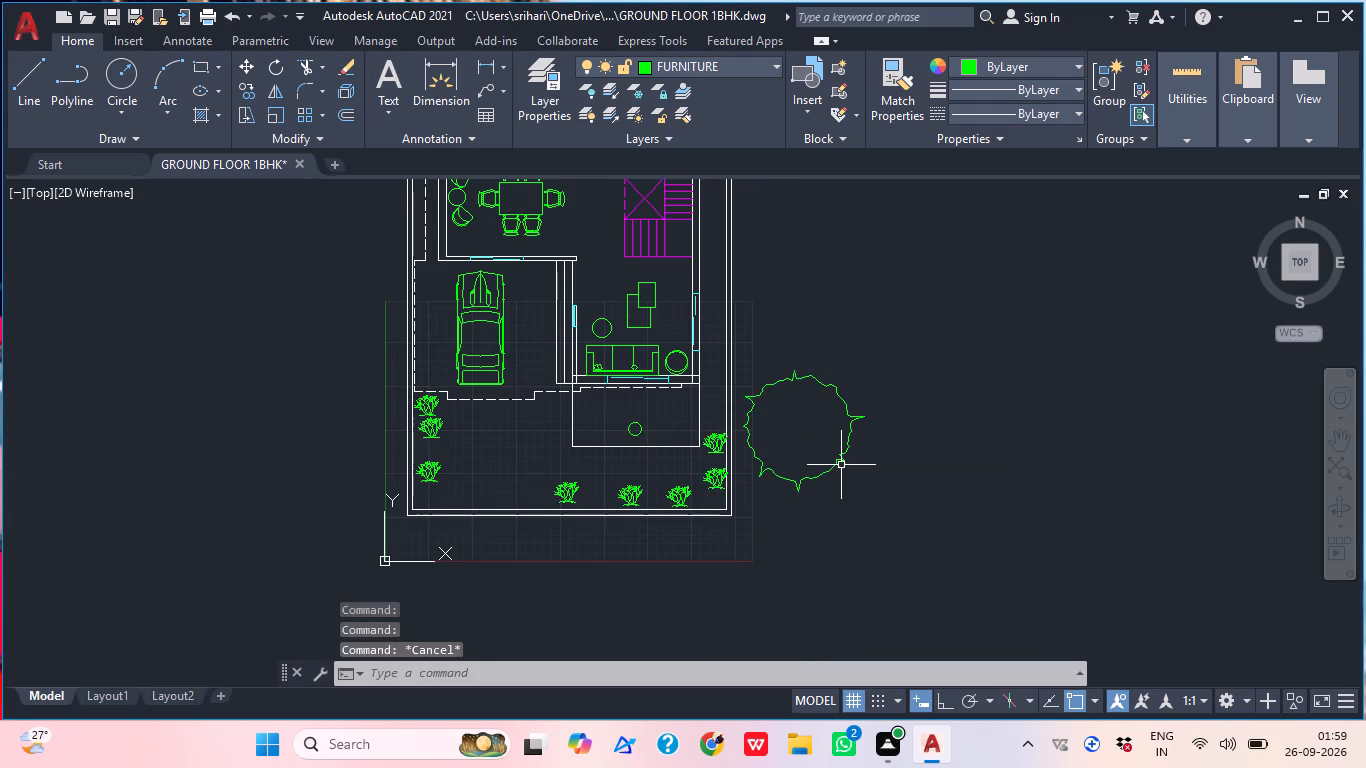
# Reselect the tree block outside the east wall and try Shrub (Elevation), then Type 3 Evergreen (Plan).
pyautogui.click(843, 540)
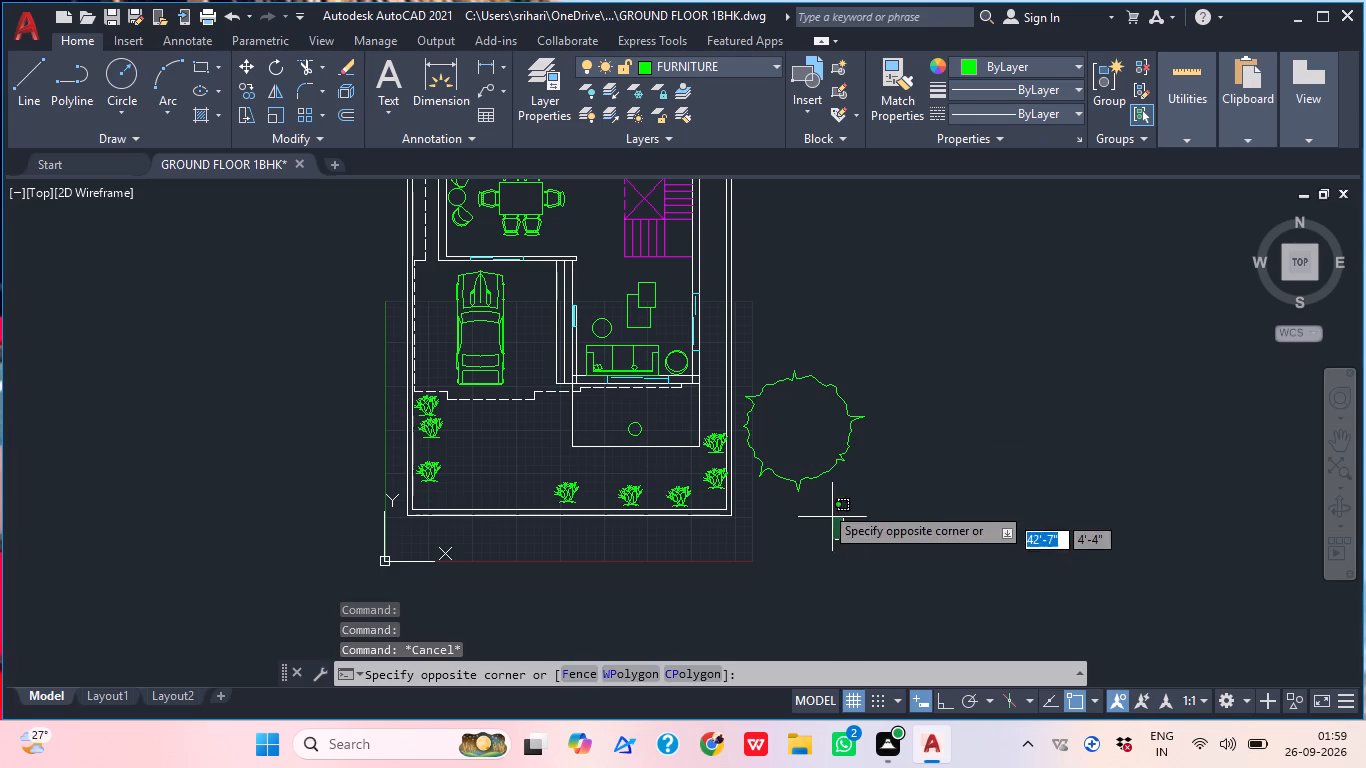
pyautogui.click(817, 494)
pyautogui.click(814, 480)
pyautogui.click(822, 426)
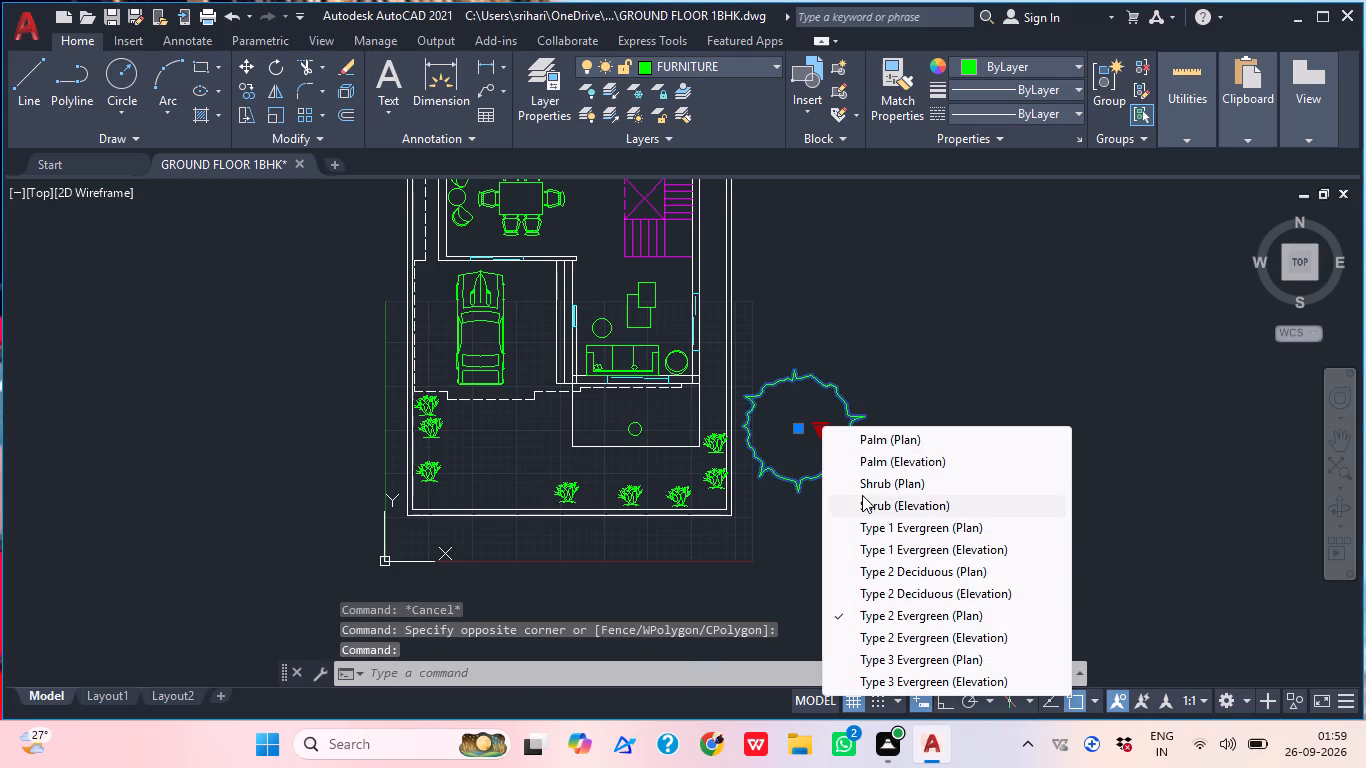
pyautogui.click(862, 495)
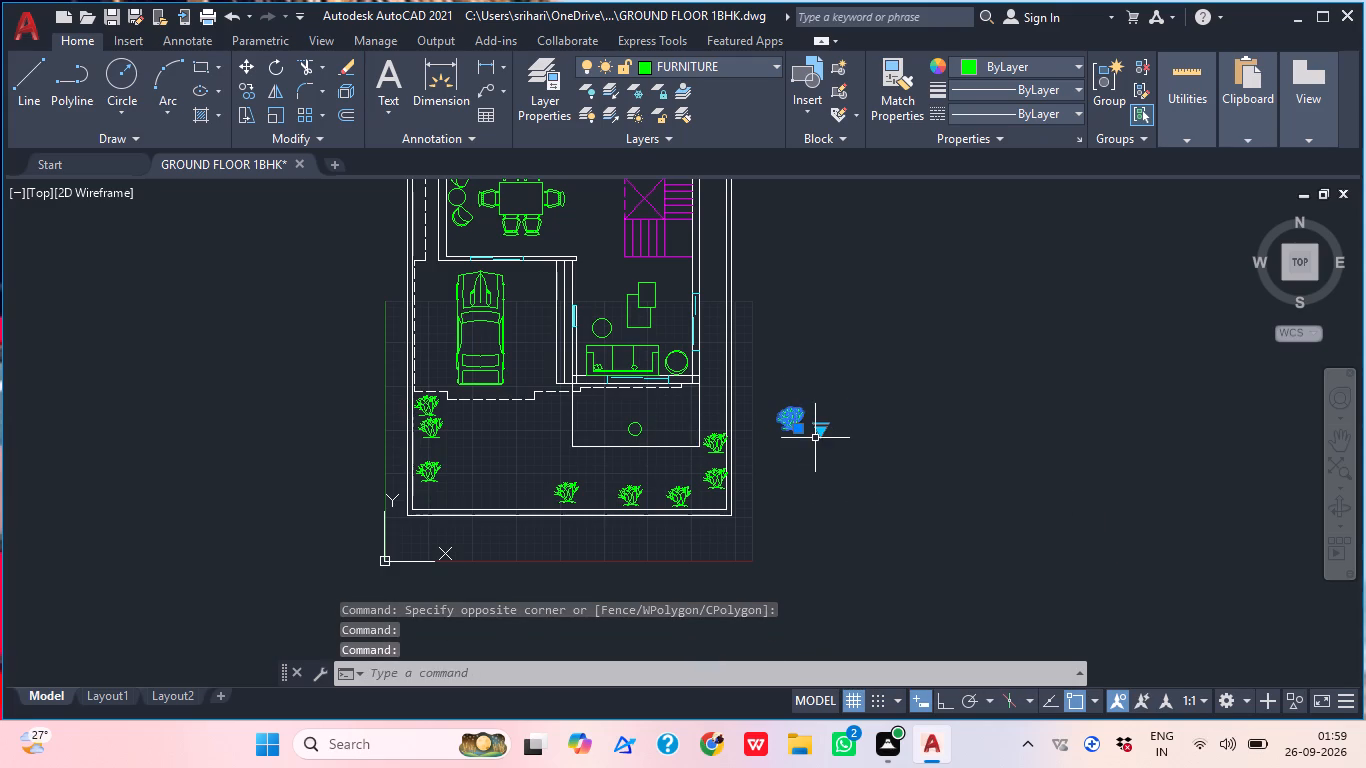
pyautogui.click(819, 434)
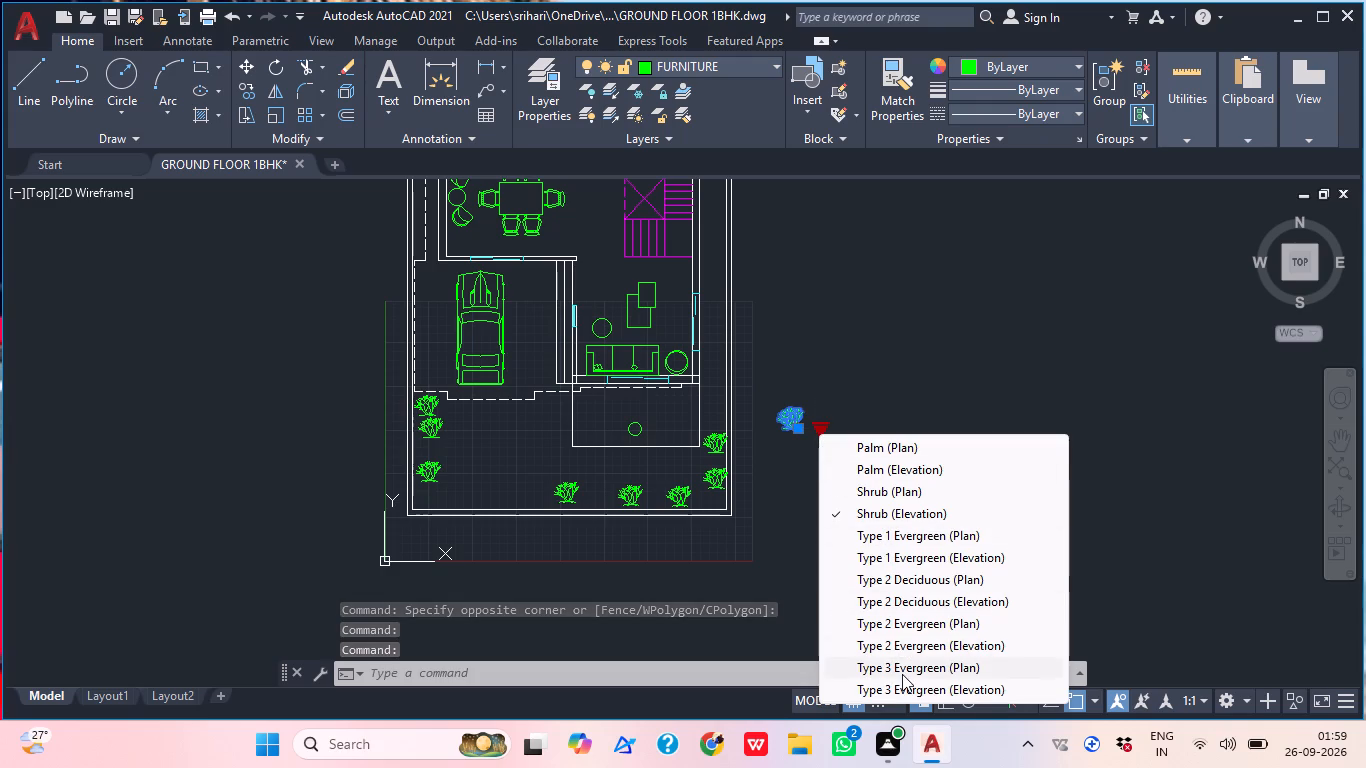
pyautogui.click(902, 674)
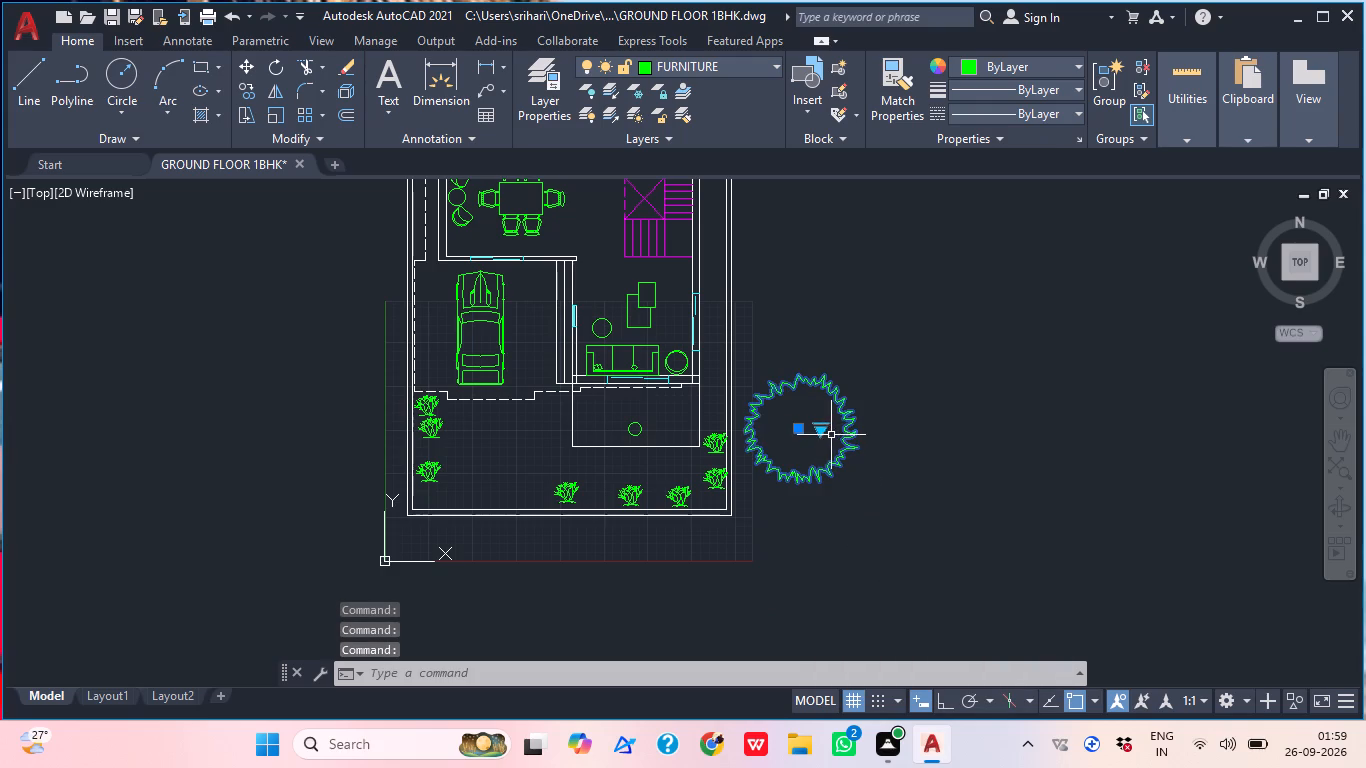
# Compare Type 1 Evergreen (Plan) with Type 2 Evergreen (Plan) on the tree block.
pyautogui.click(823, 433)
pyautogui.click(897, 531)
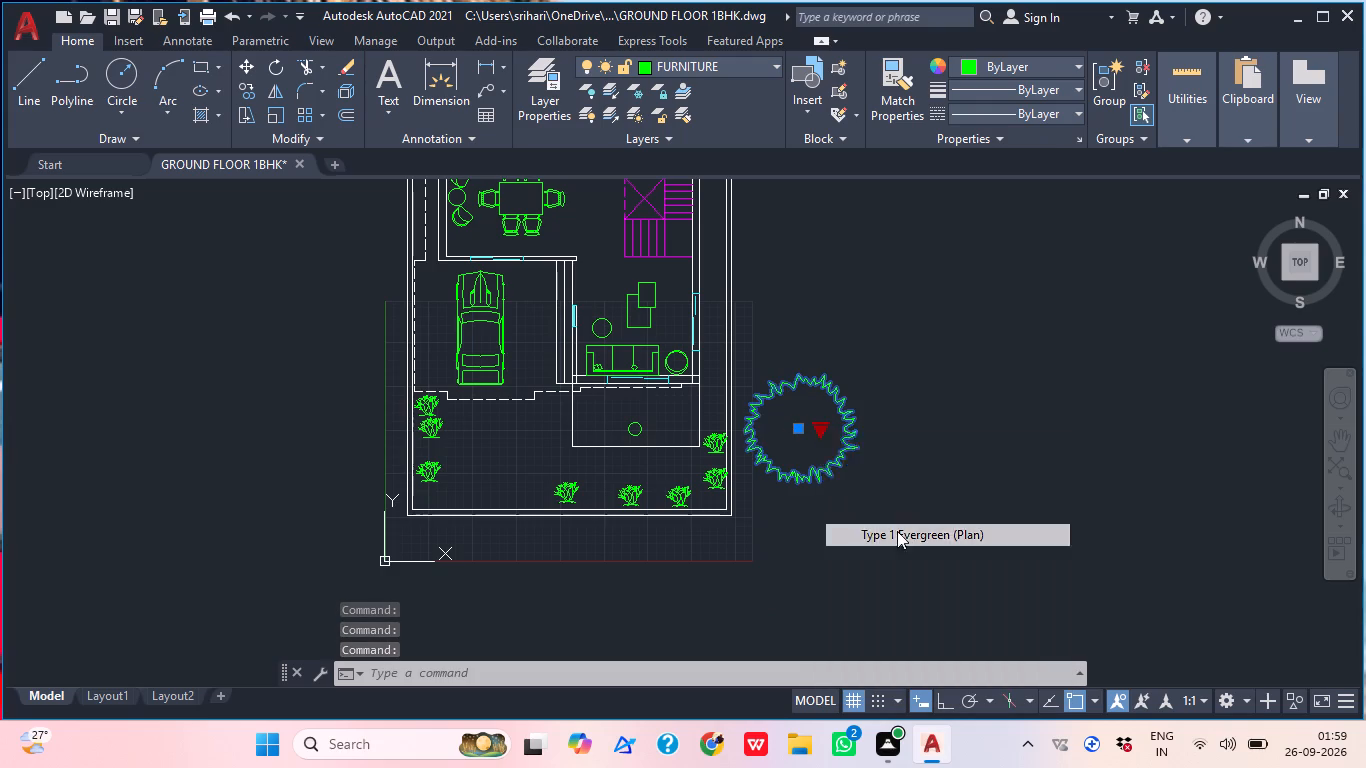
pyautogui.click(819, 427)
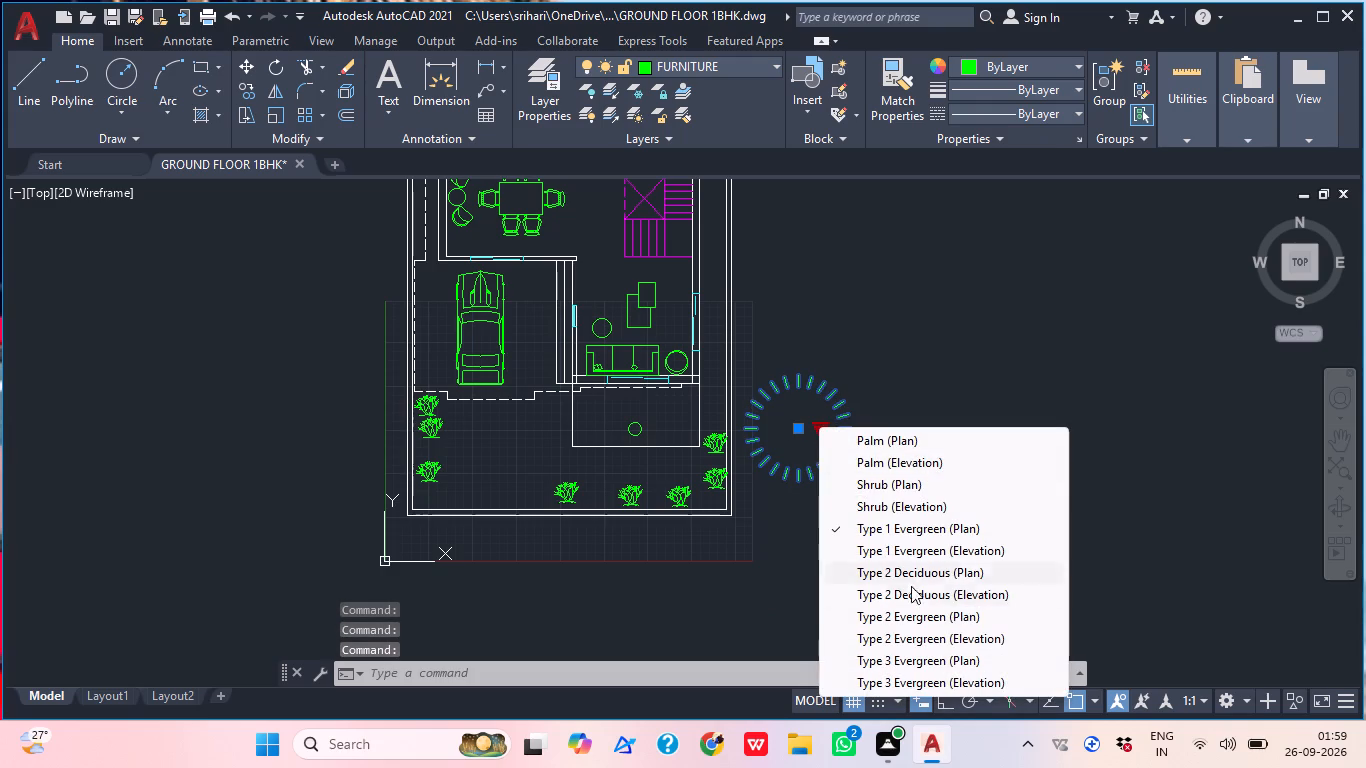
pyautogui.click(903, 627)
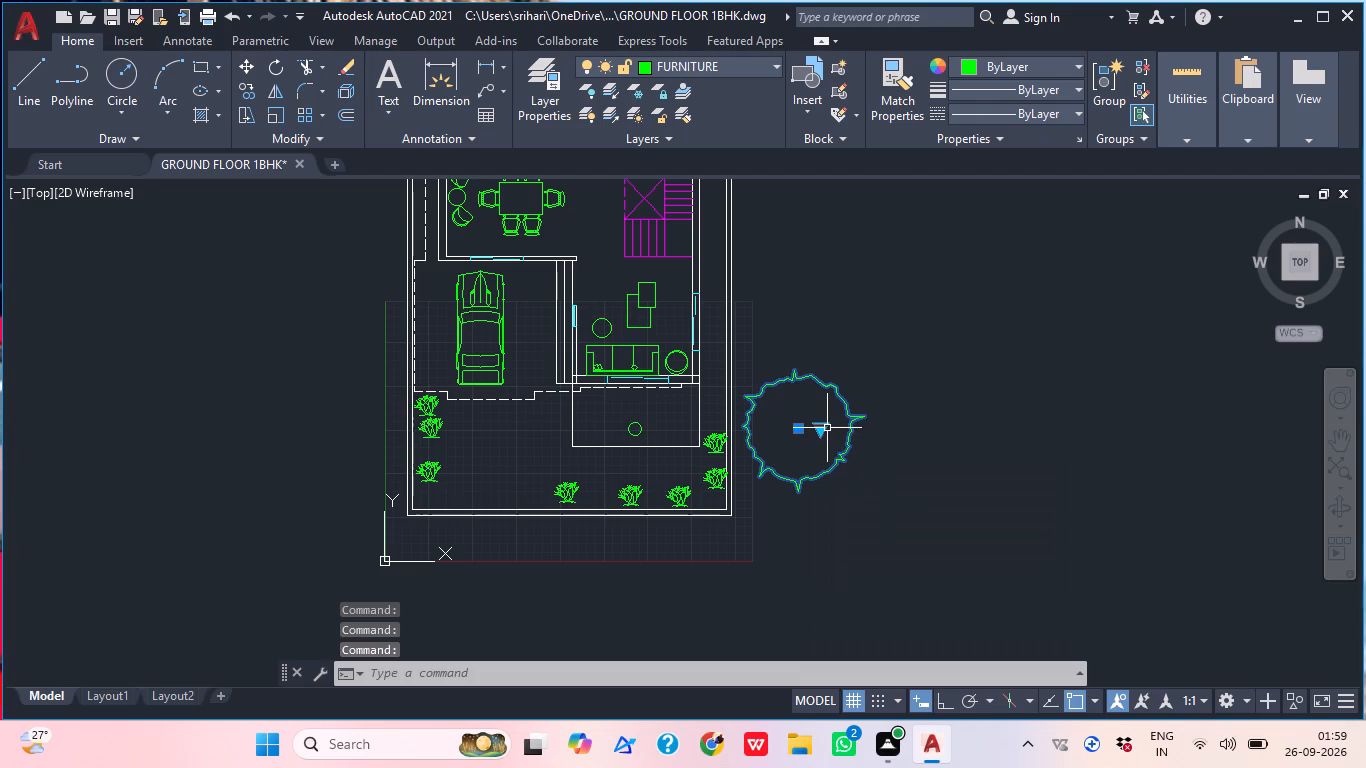
# Set the tree block outside the east boundary wall to the Type 2 Deciduous (Elevation) variant.
pyautogui.click(819, 428)
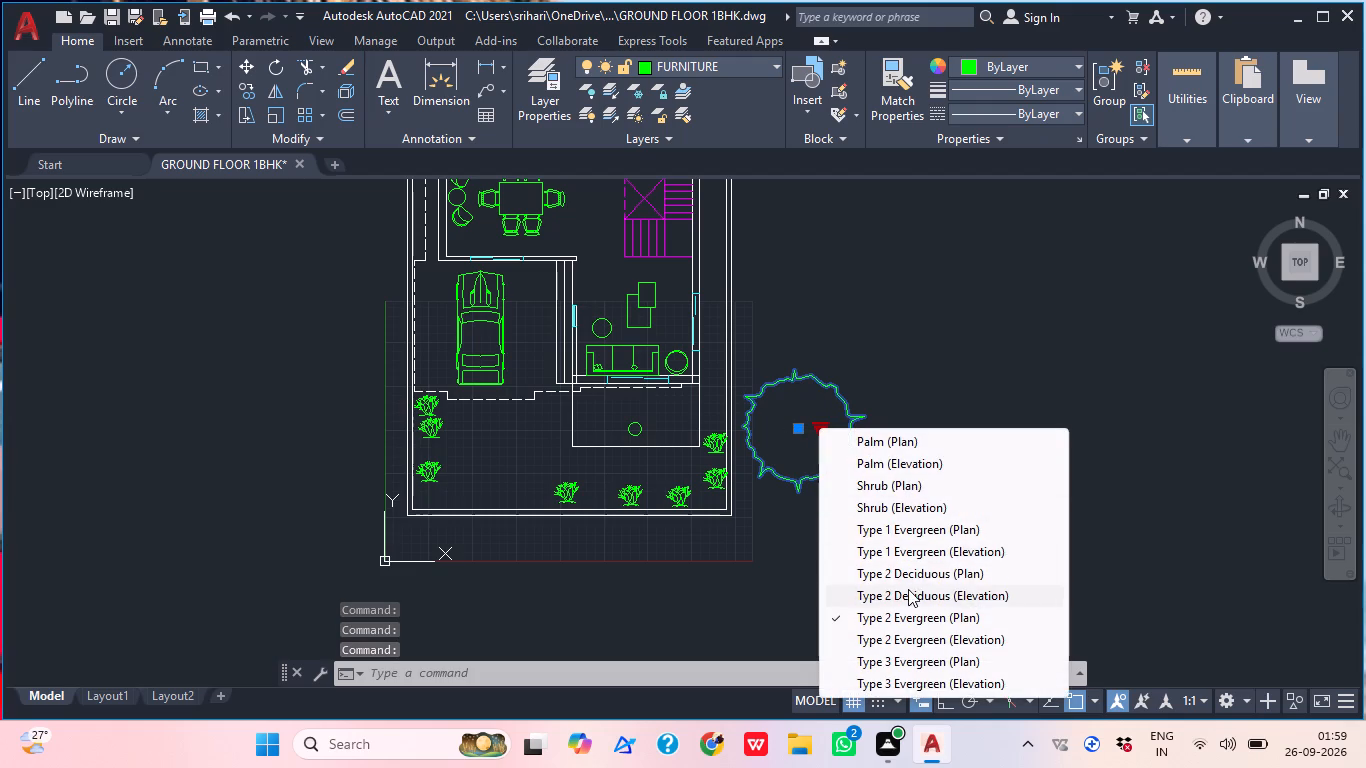
pyautogui.click(908, 589)
pyautogui.moveTo(825, 425); pyautogui.dragTo(791, 472, button='middle')
pyautogui.scroll(1, 791, 472)
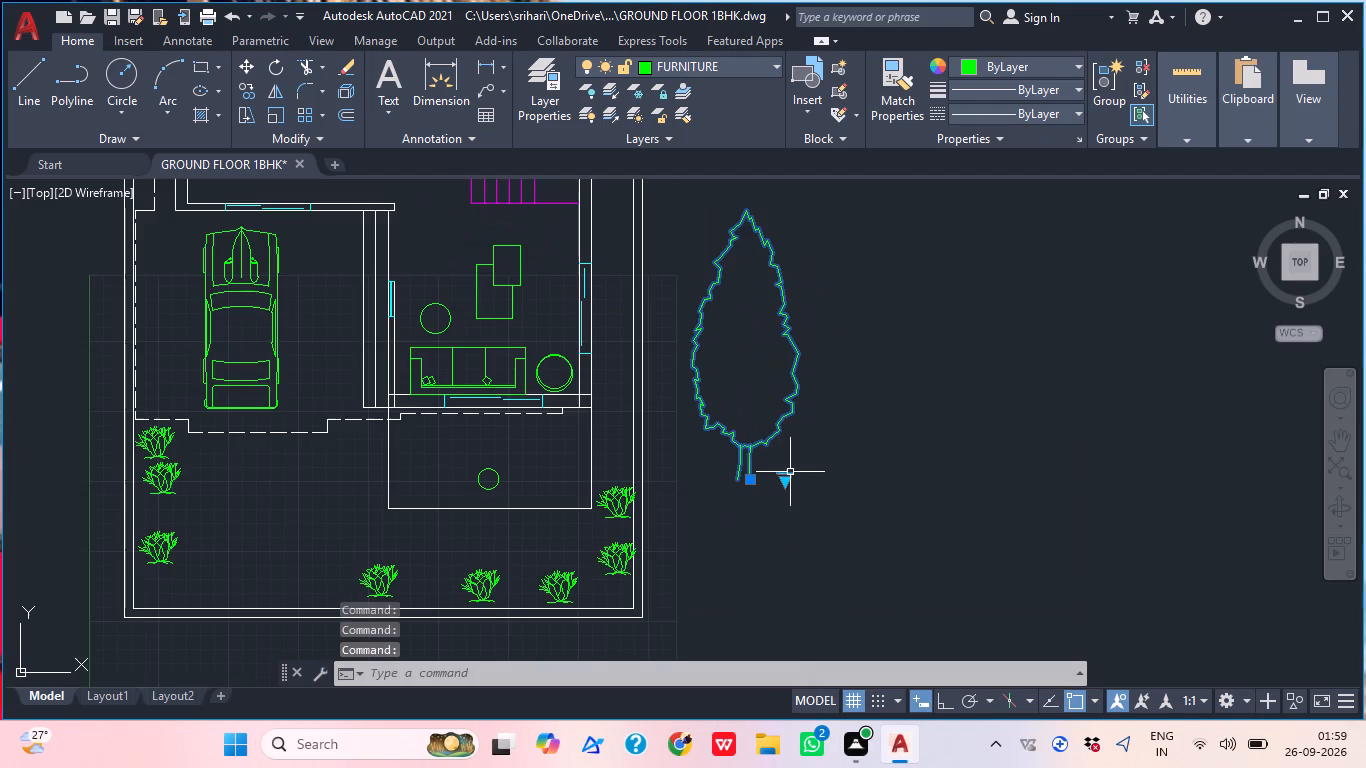
pyautogui.scroll(-3, 790, 472)
pyautogui.moveTo(787, 481); pyautogui.dragTo(780, 502, button='middle')
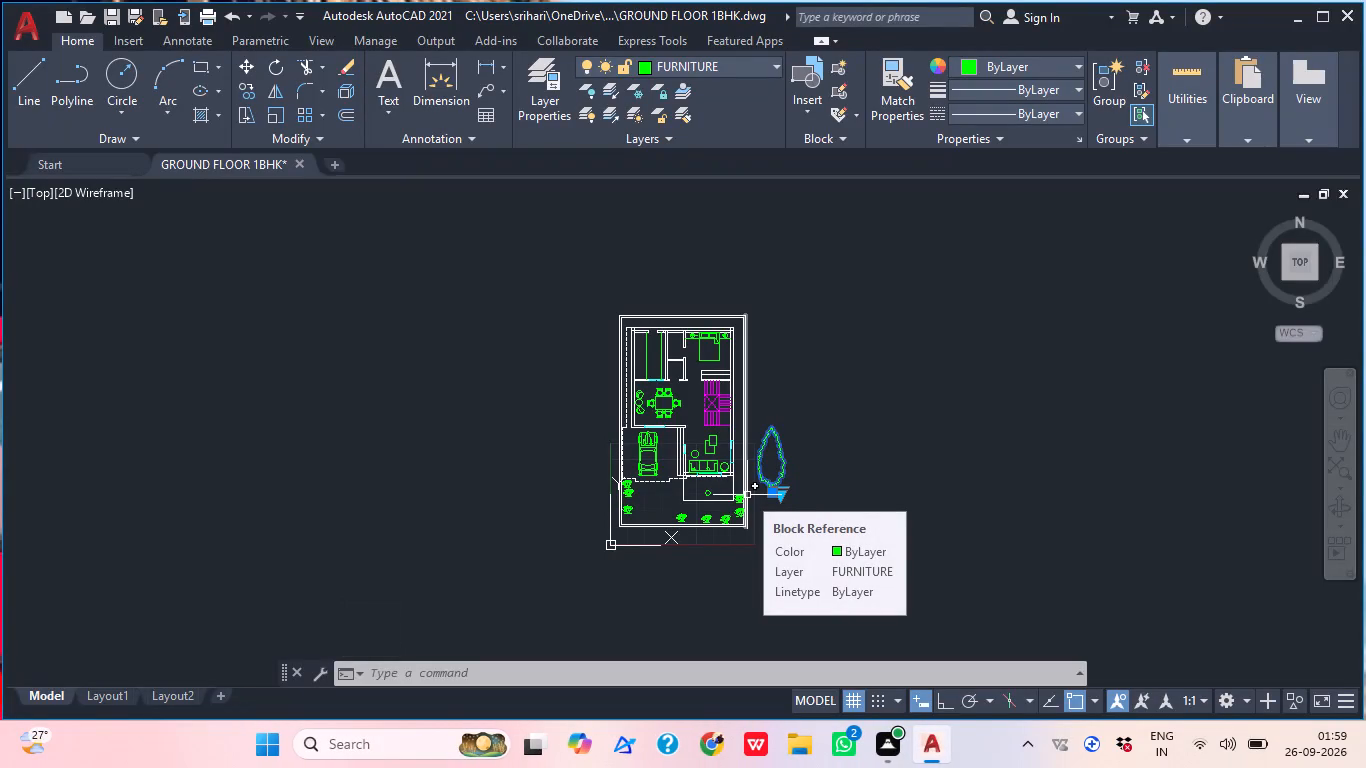
pyautogui.scroll(1, 708, 523)
pyautogui.scroll(3, 819, 469)
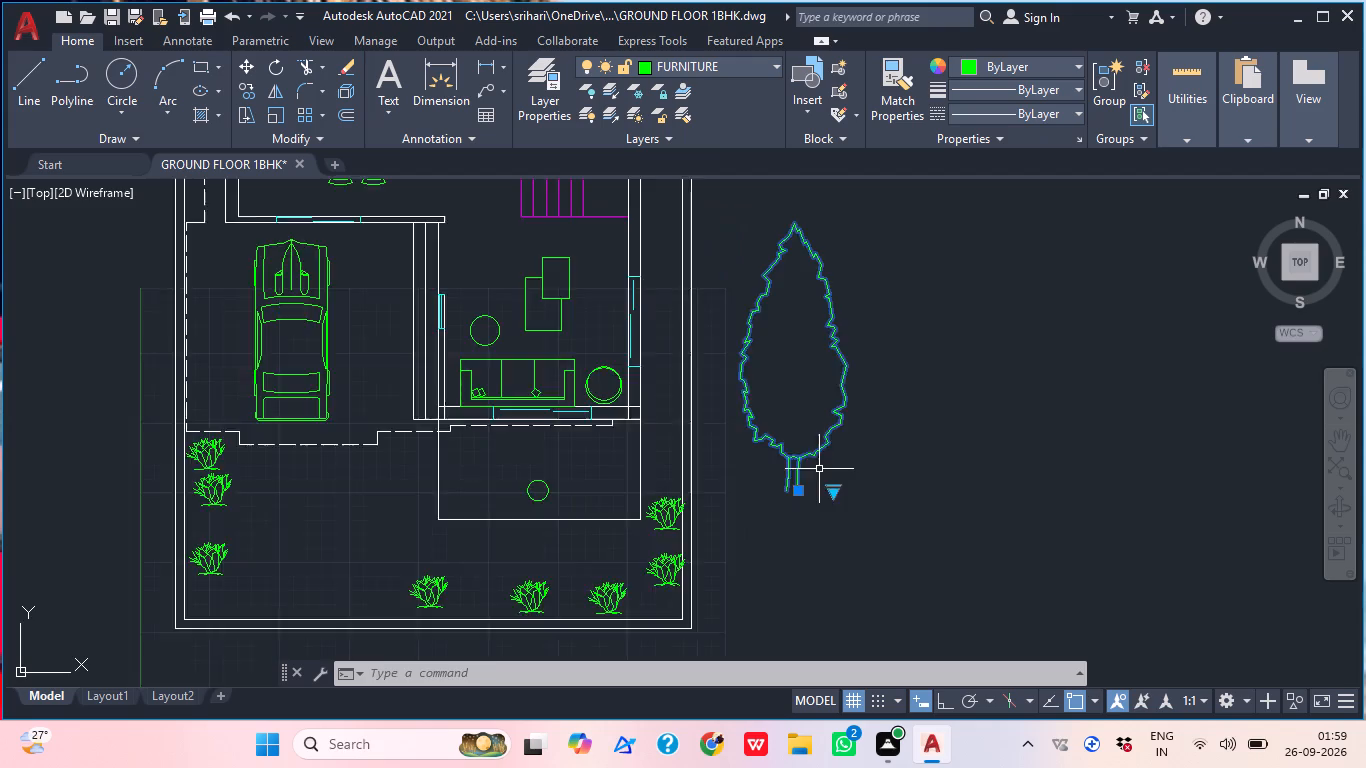
# Try Type 1 Evergreen (Plan) on the tree block outside the east wall, then set it to Type 3 Evergreen (Elevation).
pyautogui.click(843, 506)
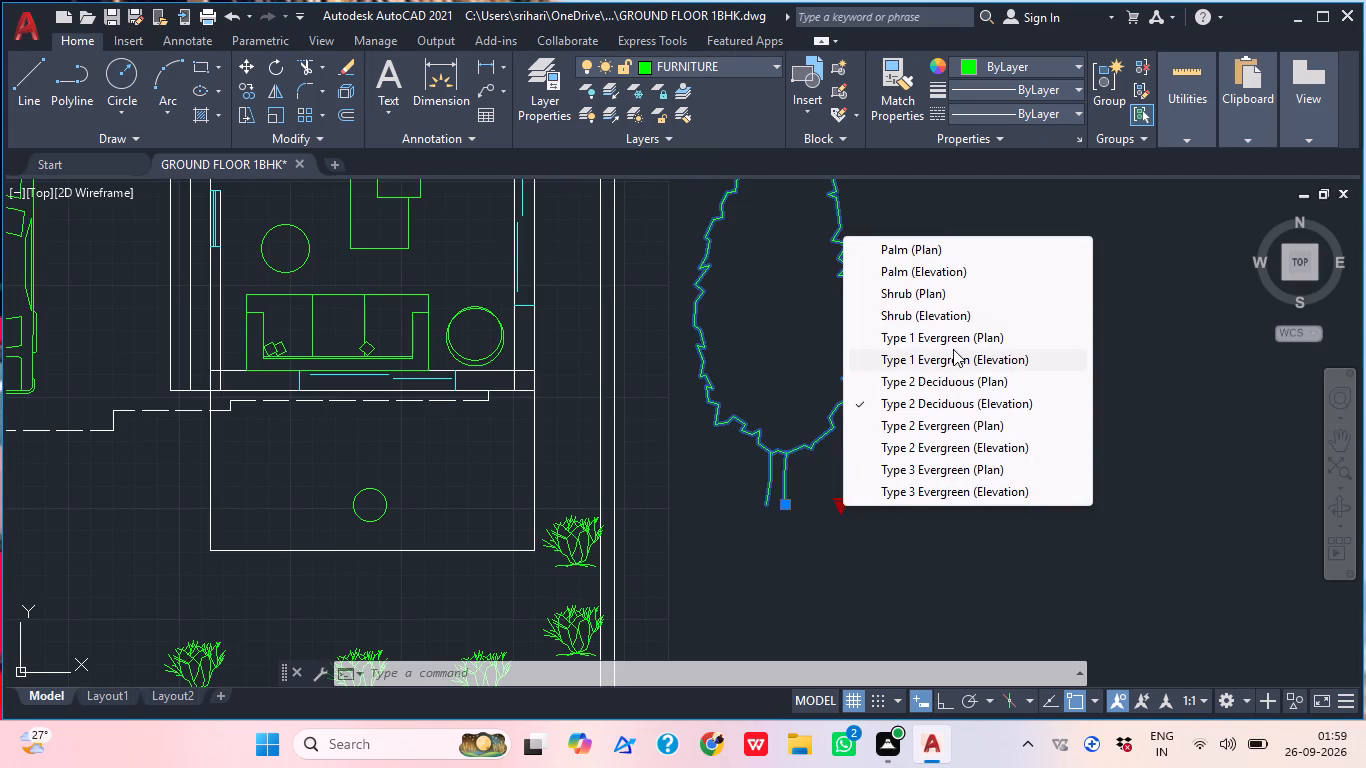
pyautogui.click(924, 338)
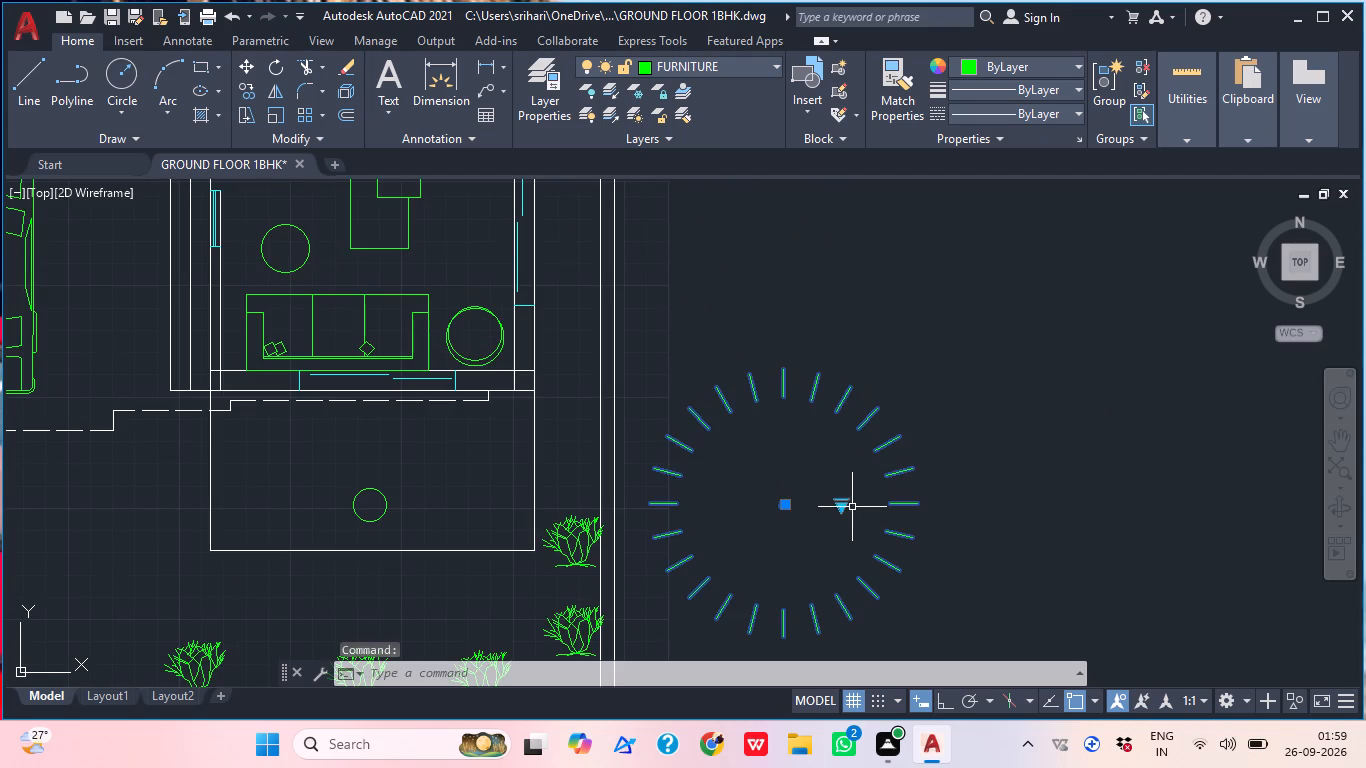
pyautogui.click(847, 508)
pyautogui.click(834, 507)
pyautogui.click(841, 506)
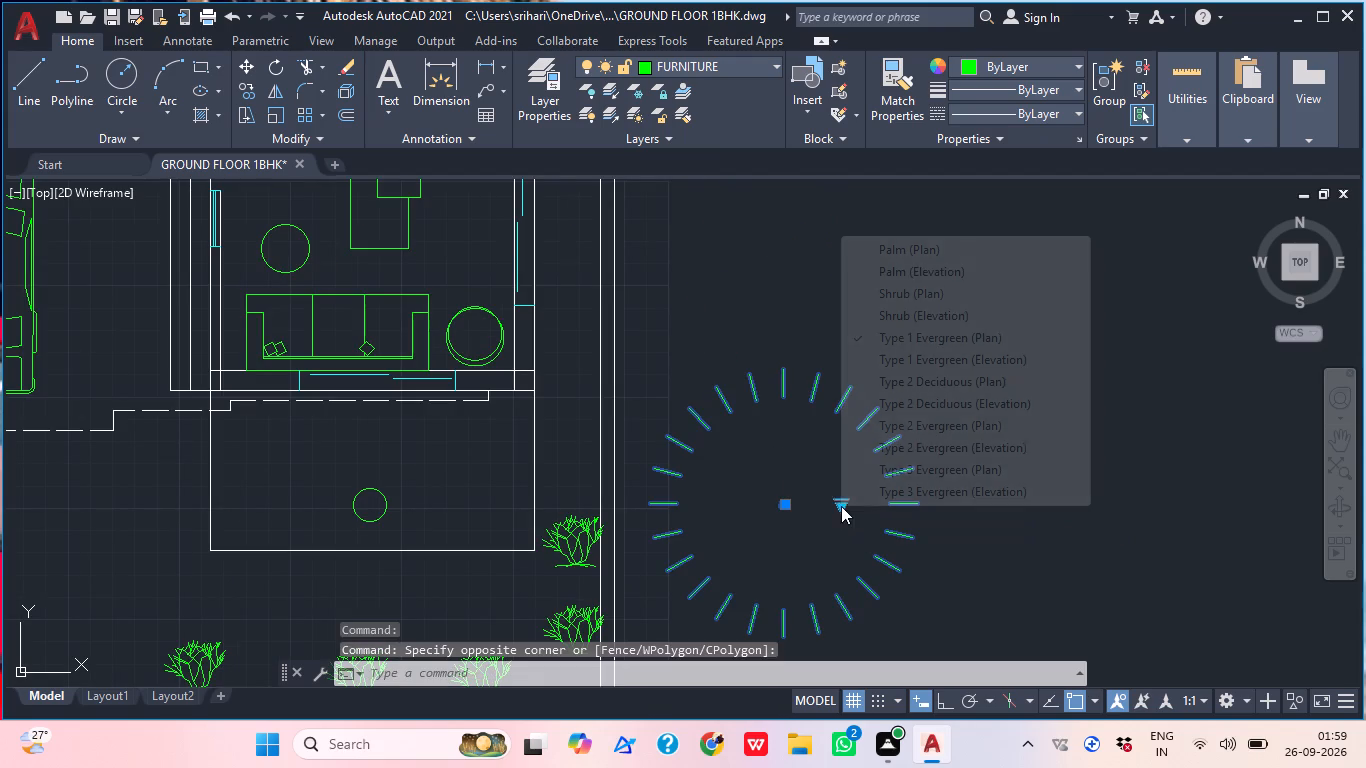
pyautogui.click(906, 485)
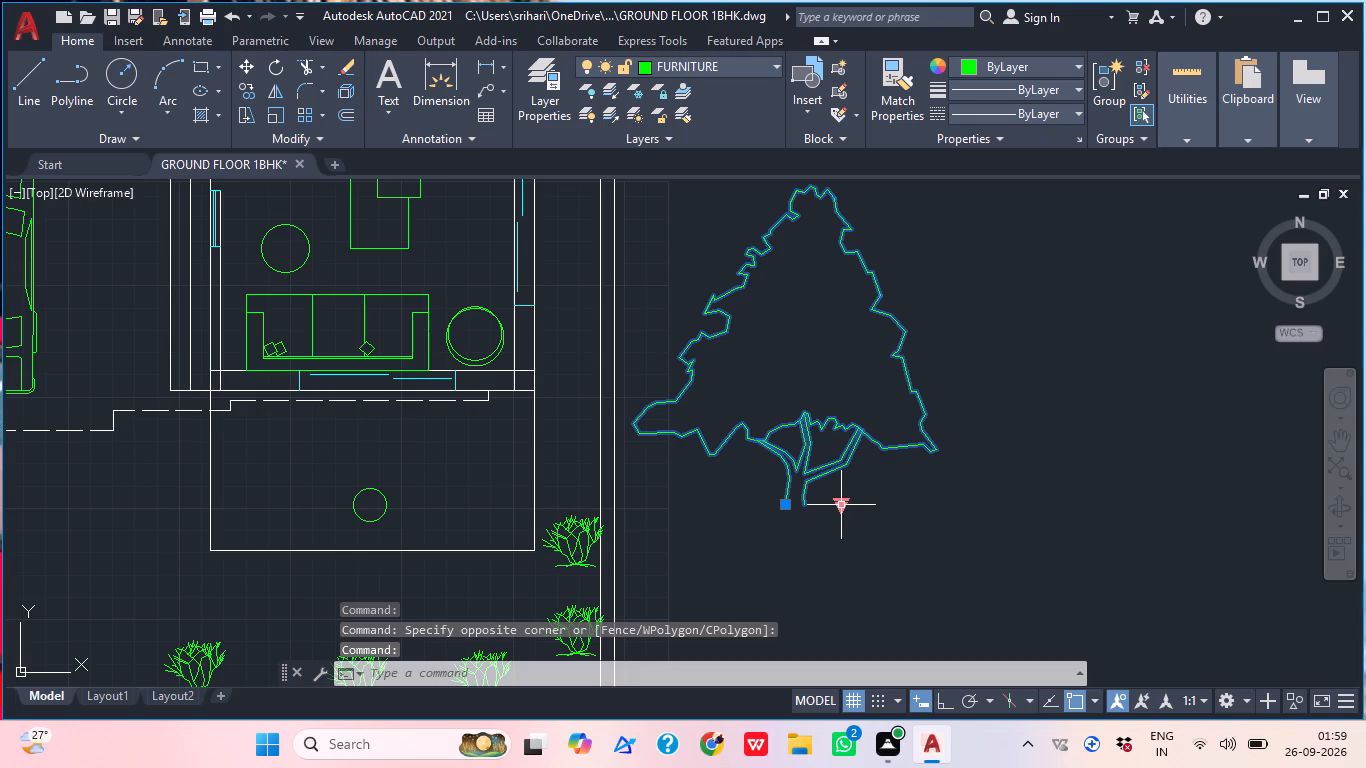
pyautogui.scroll(-1, 874, 518)
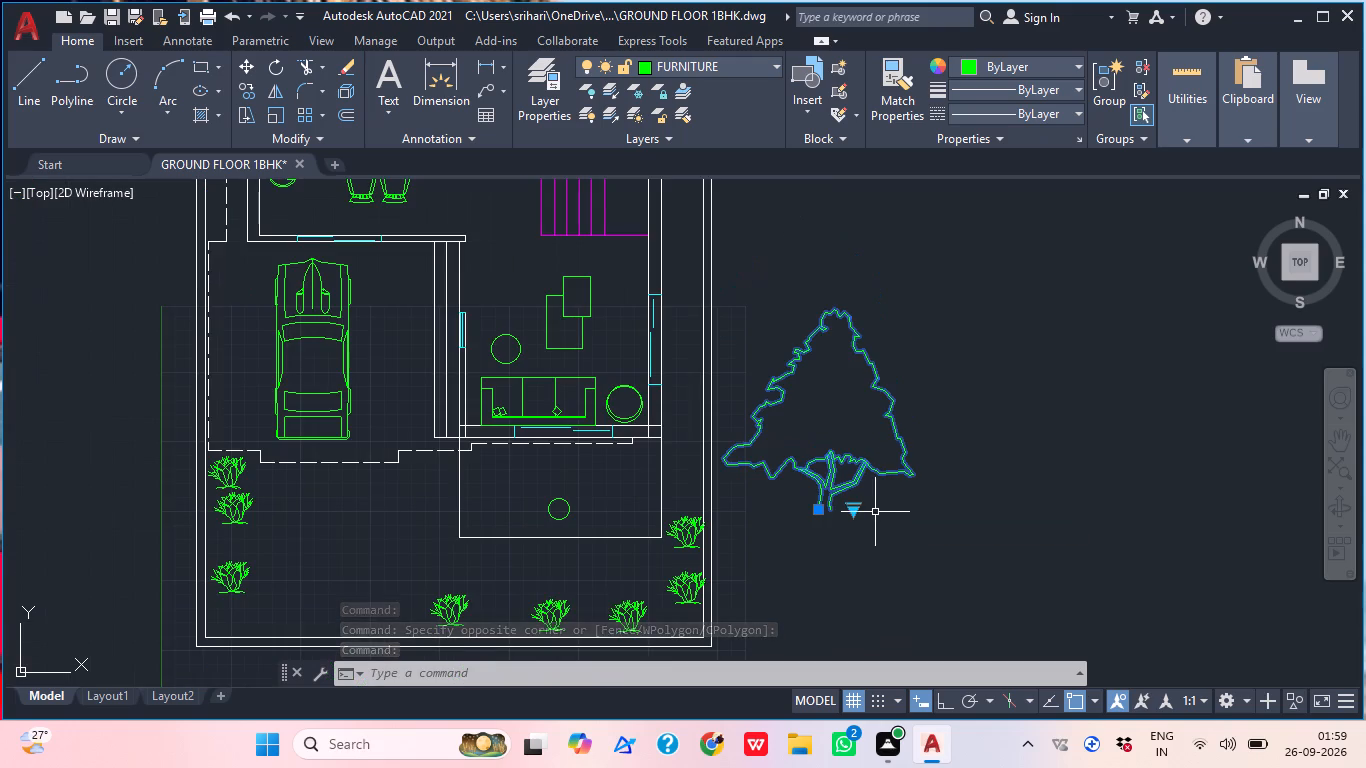
pyautogui.press('Escape')
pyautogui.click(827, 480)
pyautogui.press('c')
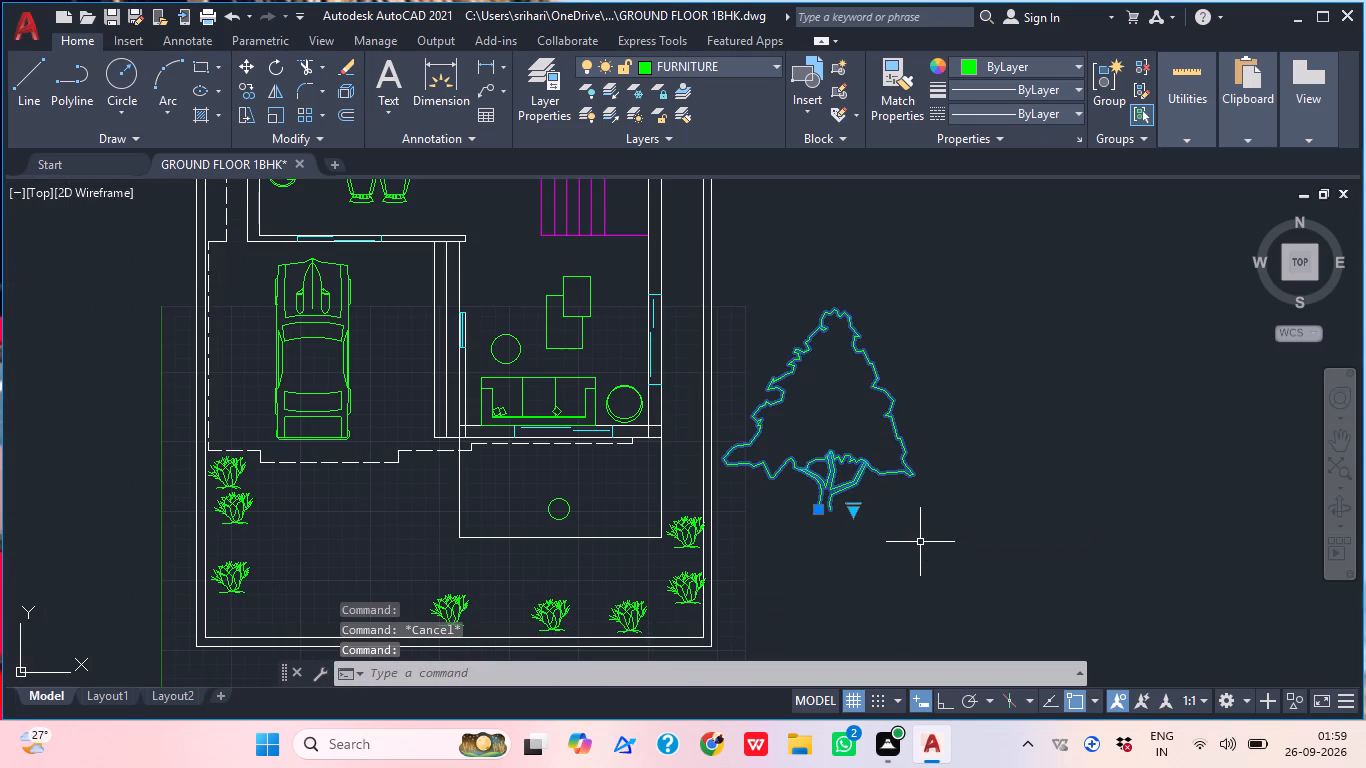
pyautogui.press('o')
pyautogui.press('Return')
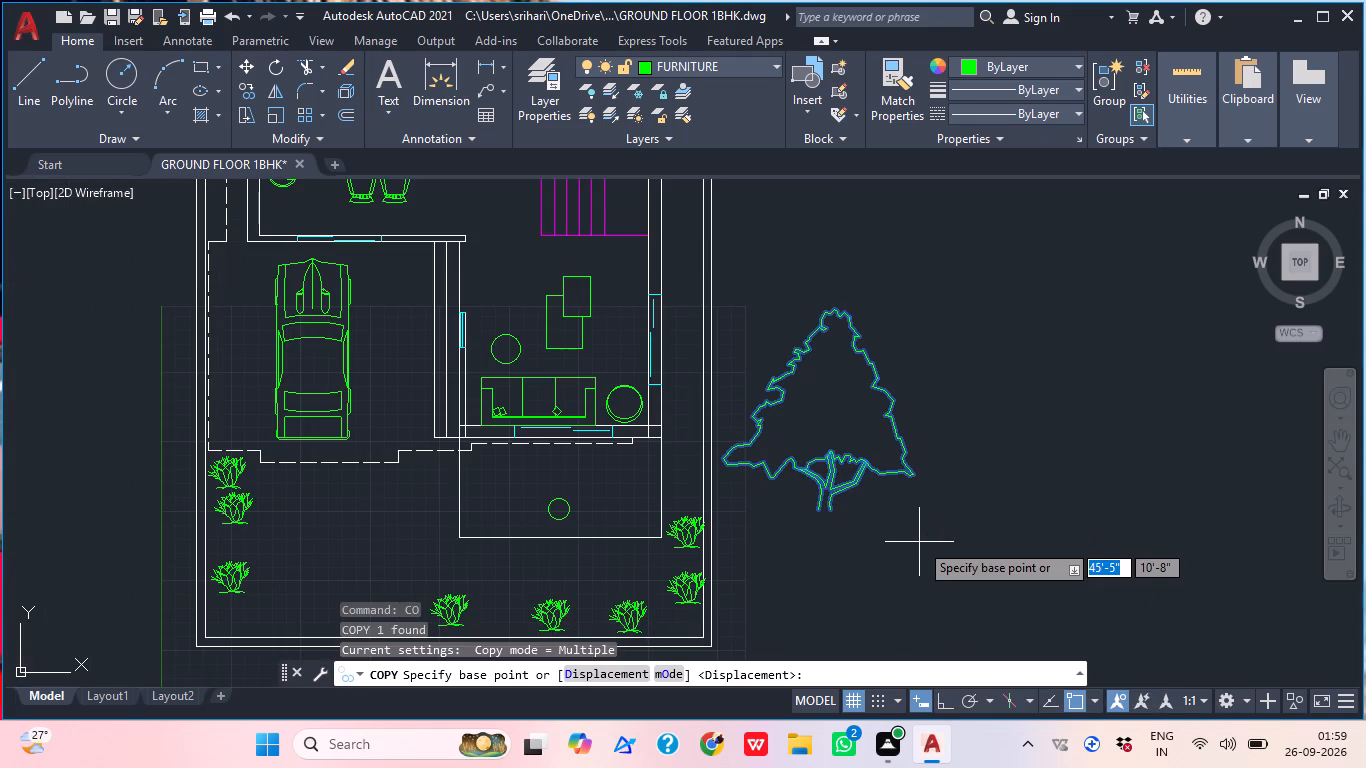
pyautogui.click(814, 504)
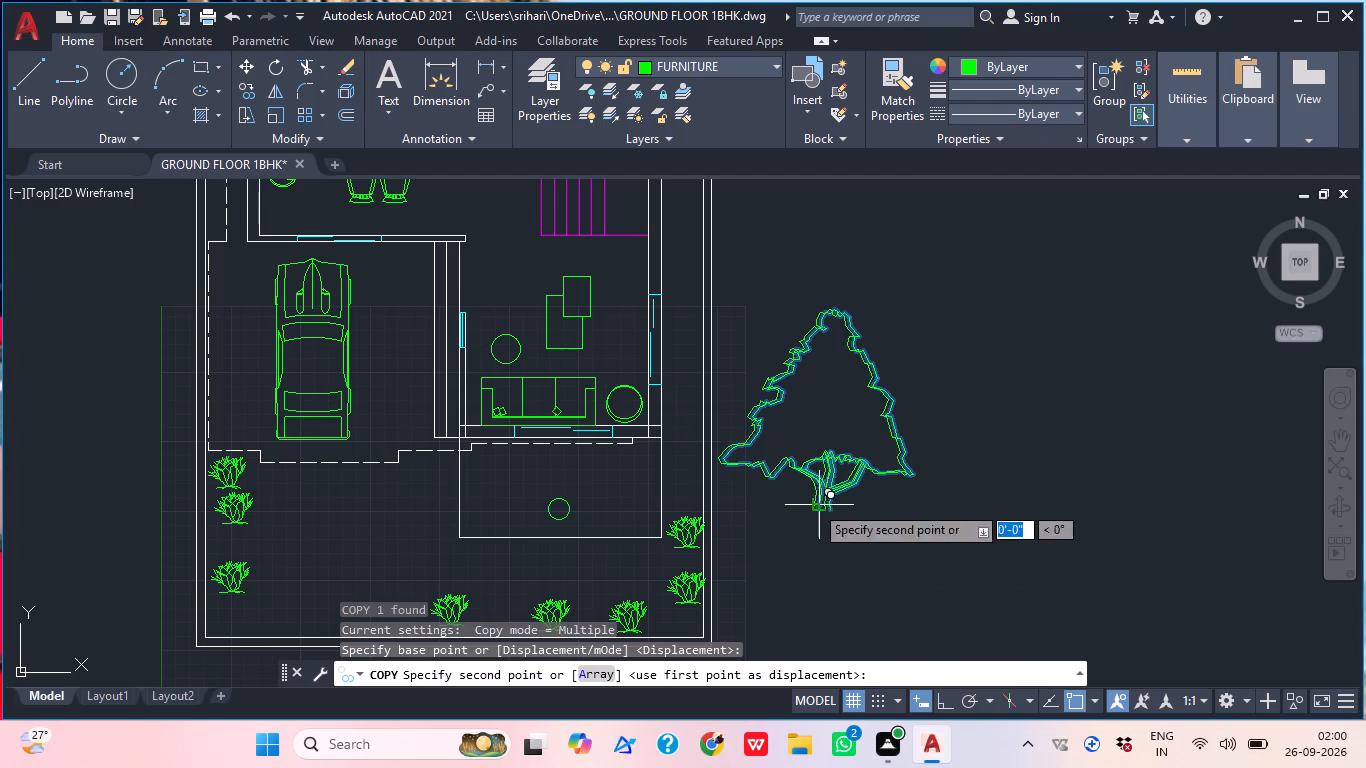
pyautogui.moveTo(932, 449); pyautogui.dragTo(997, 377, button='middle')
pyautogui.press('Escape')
# Scale the evergreen tree block by eye to smaller than a shrub, using a base point near its lower foliage.
pyautogui.moveTo(998, 490); pyautogui.dragTo(997, 457)
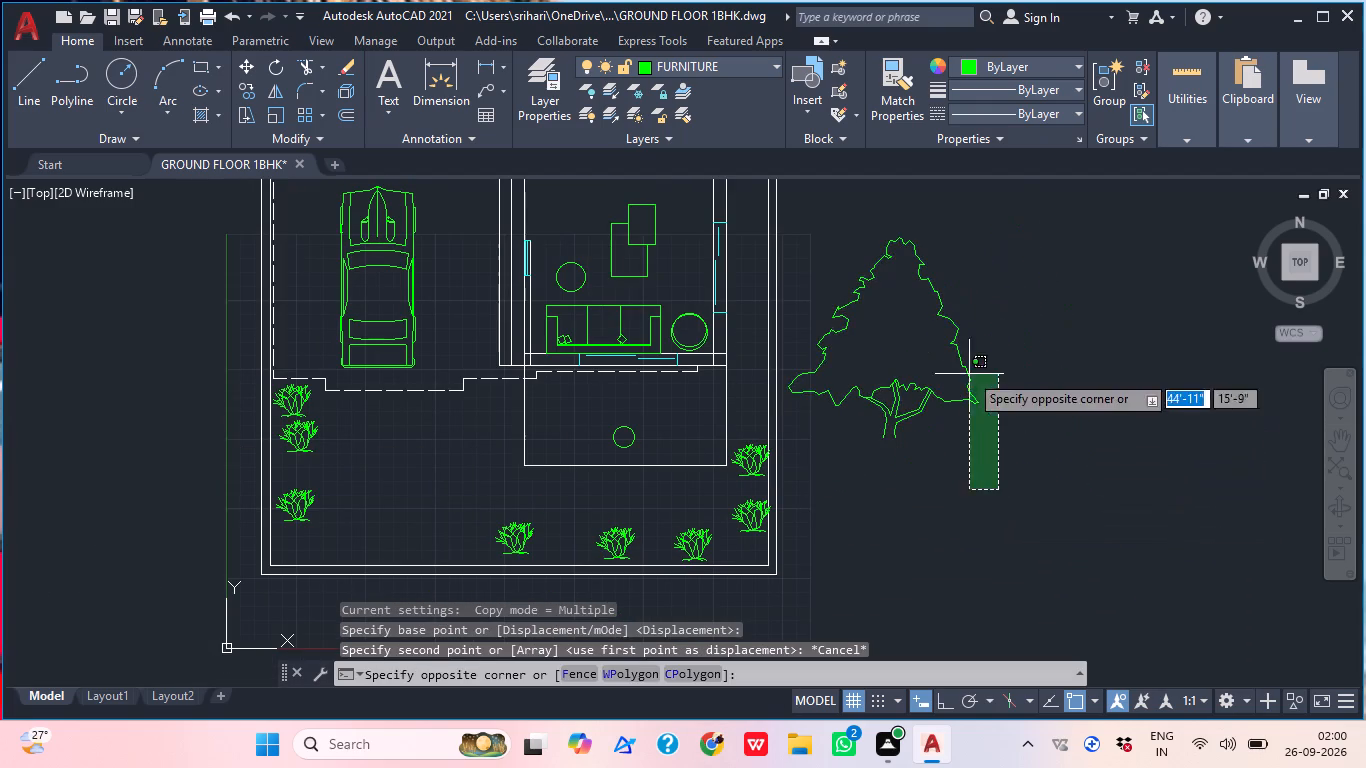
pyautogui.click(928, 350)
pyautogui.press('s')
pyautogui.press('c')
pyautogui.press('space')
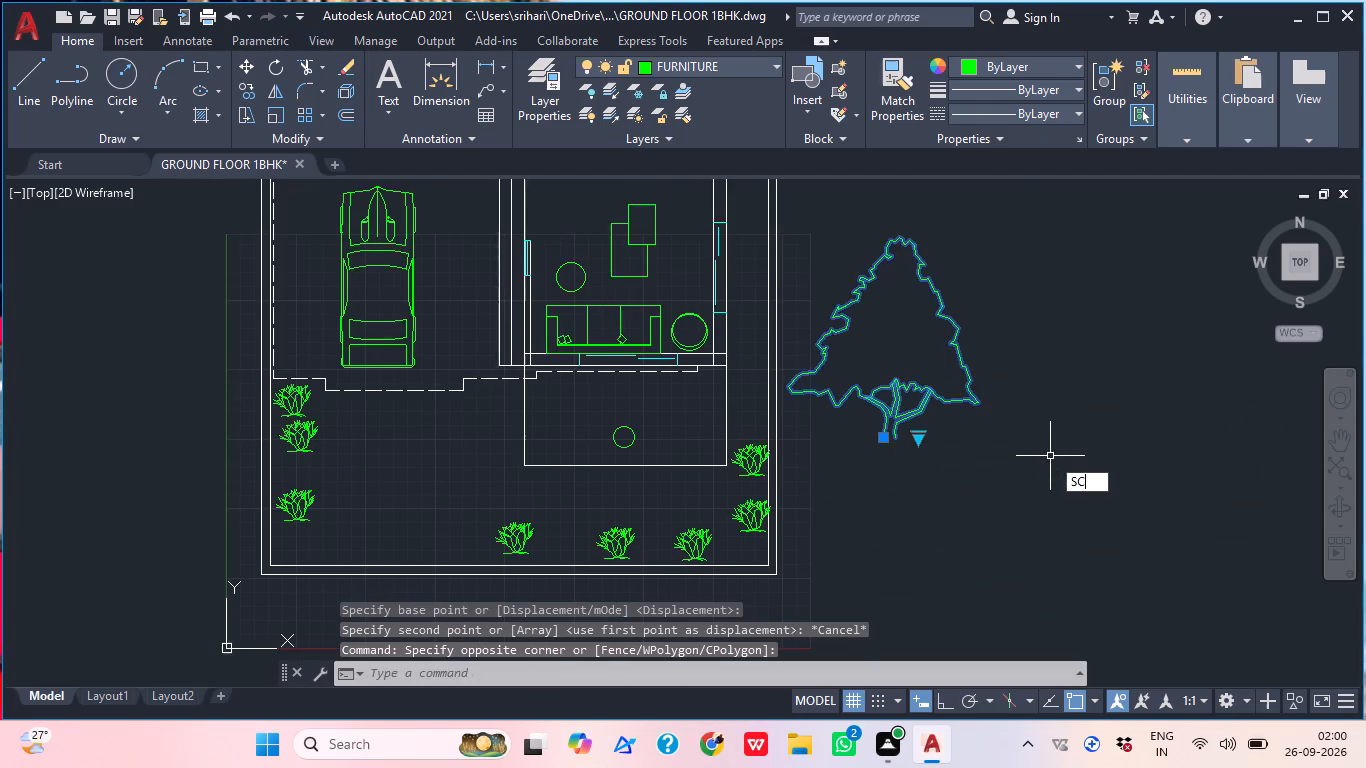
pyautogui.click(861, 396)
pyautogui.scroll(1, 875, 417)
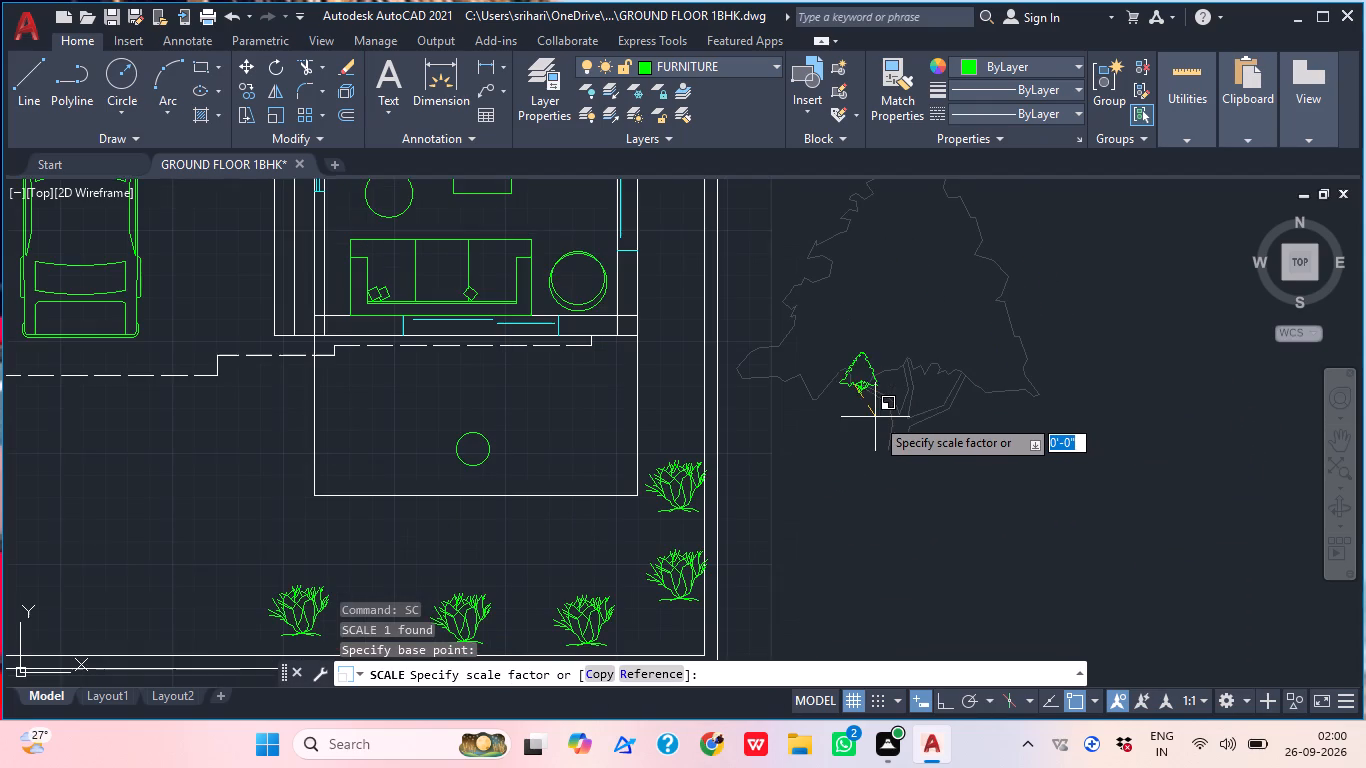
pyautogui.click(868, 410)
# Copy the small evergreen from its trunk base, placing one between the two east-wall shrubs and three in the yard's southeast corner.
pyautogui.click(889, 415)
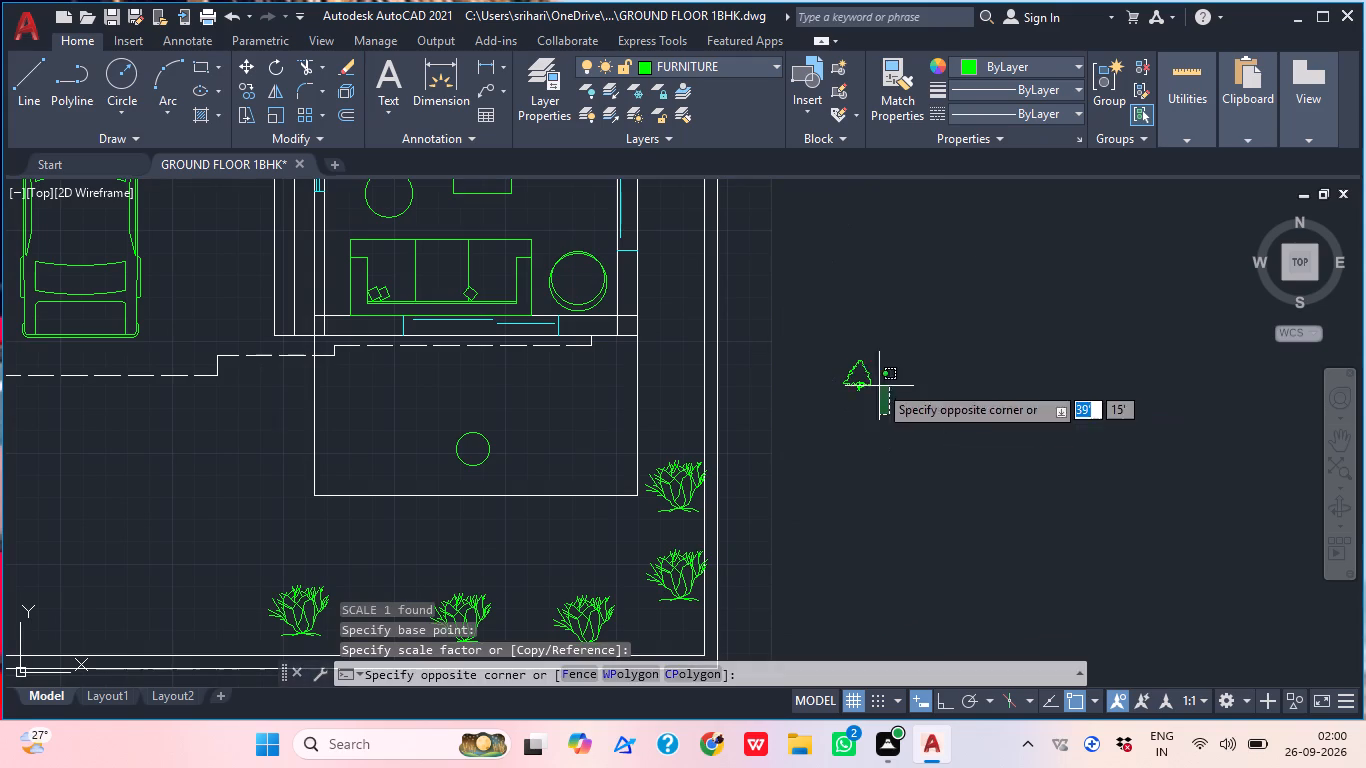
pyautogui.click(833, 358)
pyautogui.write('CO')
pyautogui.press('Return')
pyautogui.scroll(1, 898, 391)
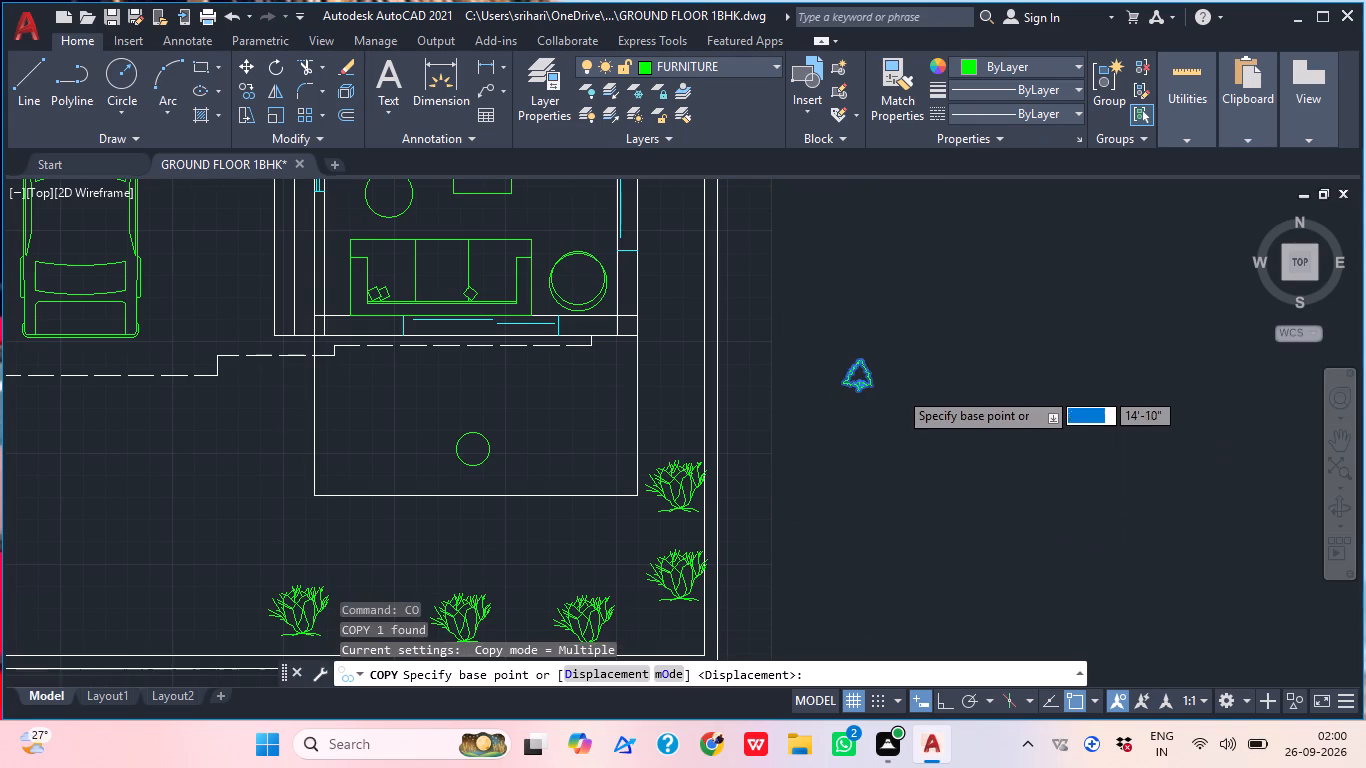
pyautogui.scroll(1, 896, 388)
pyautogui.click(792, 400)
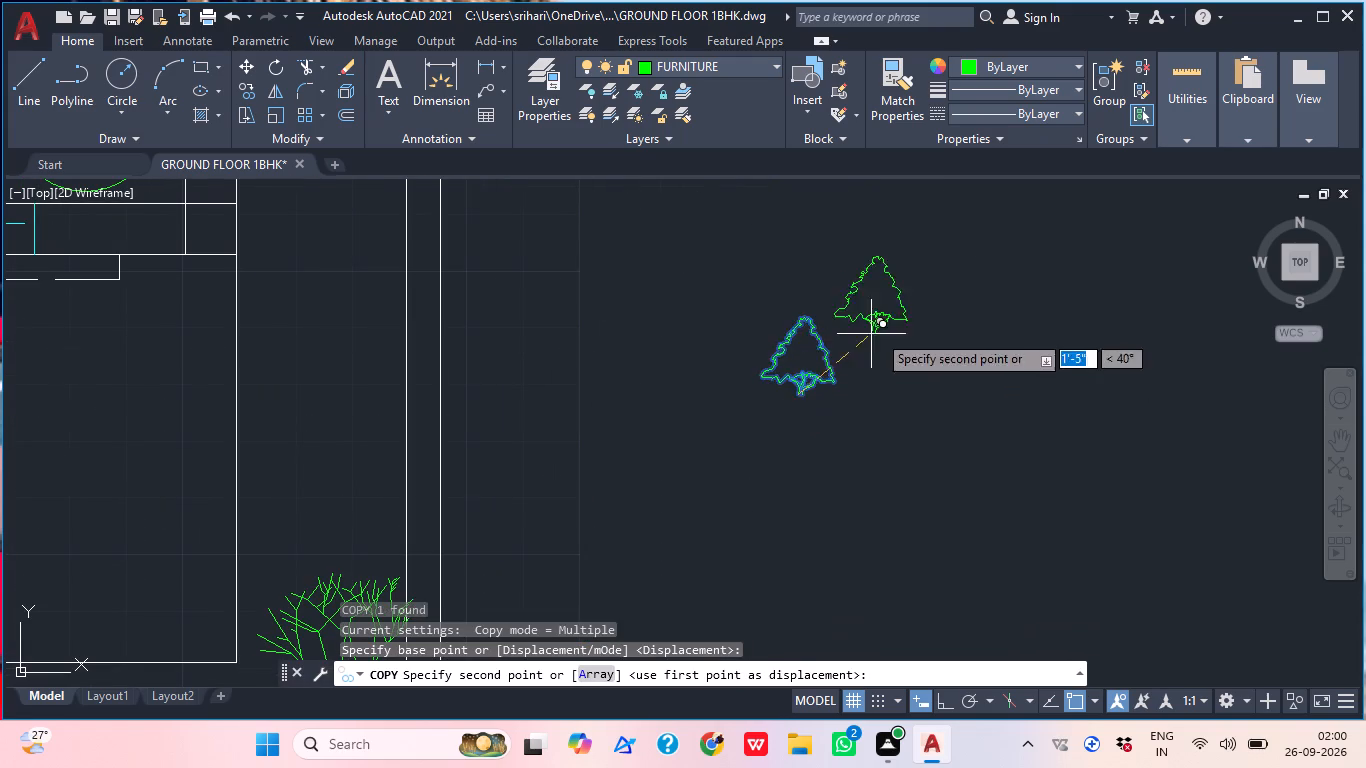
pyautogui.scroll(-2, 908, 320)
pyautogui.scroll(2, 749, 441)
pyautogui.scroll(2, 661, 527)
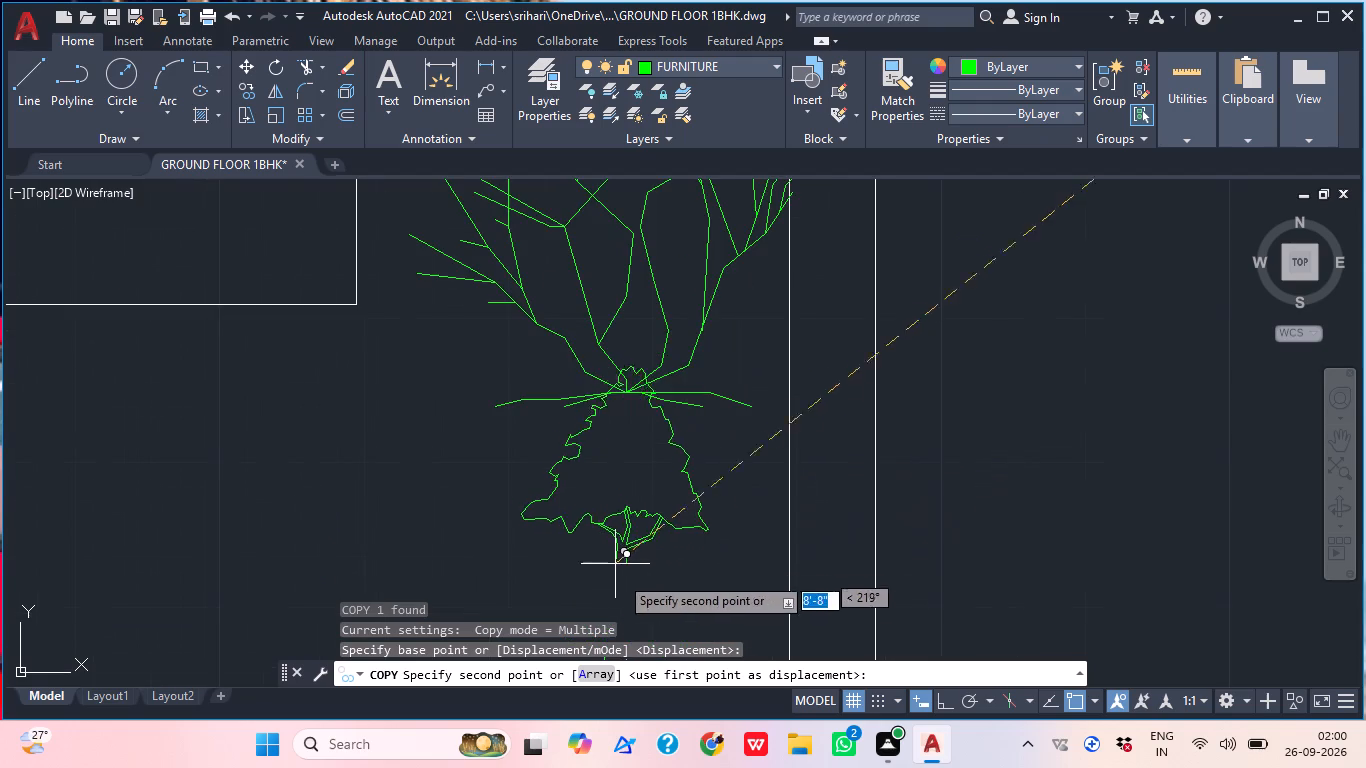
pyautogui.scroll(-1, 642, 558)
pyautogui.moveTo(642, 558); pyautogui.dragTo(752, 460, button='middle')
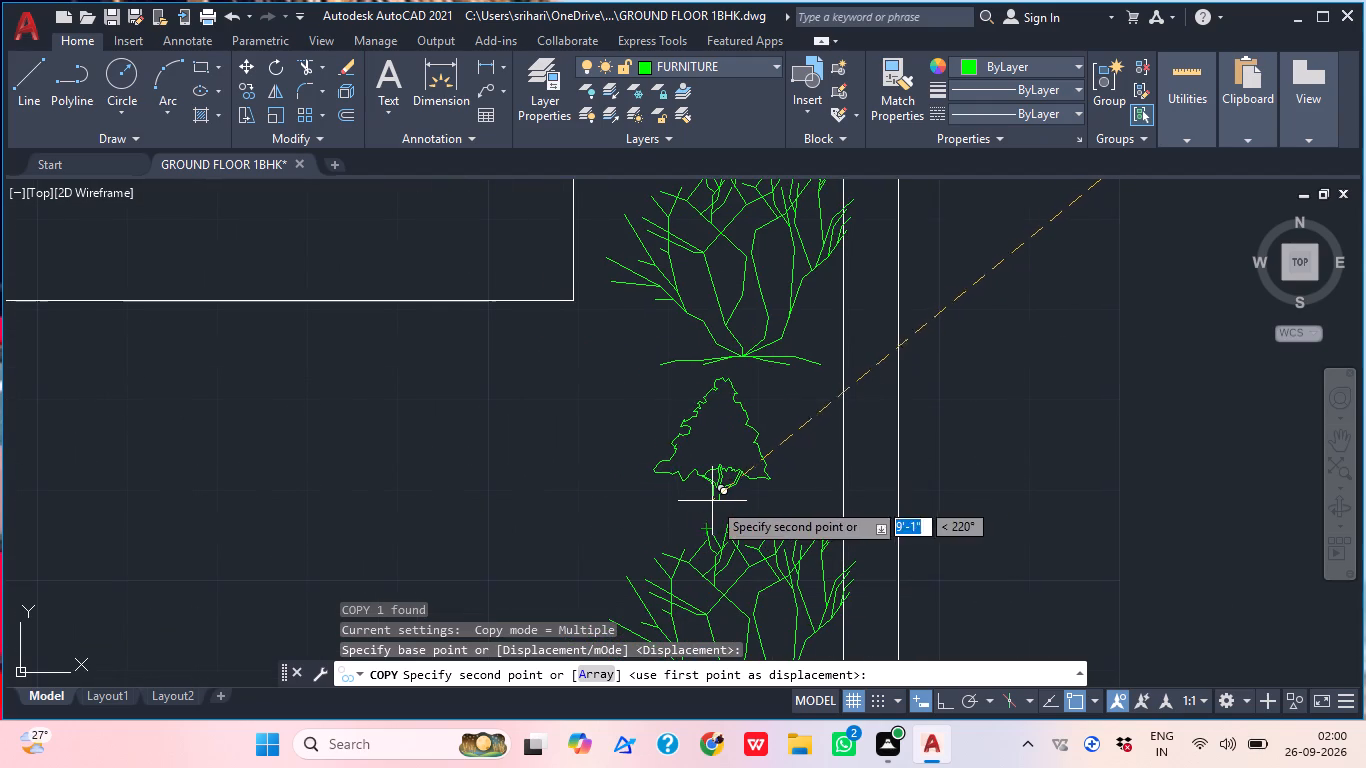
pyautogui.click(719, 501)
pyautogui.scroll(-4, 811, 418)
pyautogui.scroll(3, 800, 460)
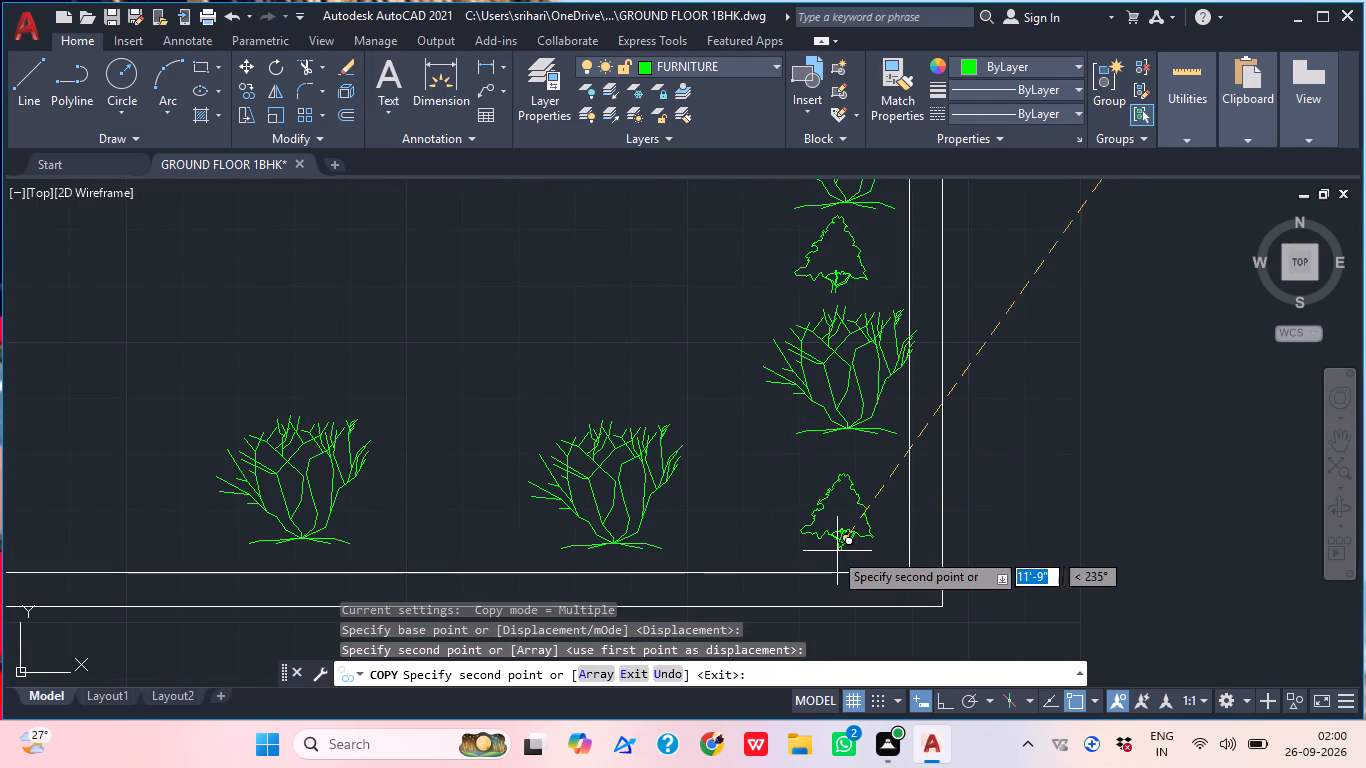
pyautogui.click(835, 558)
pyautogui.click(767, 521)
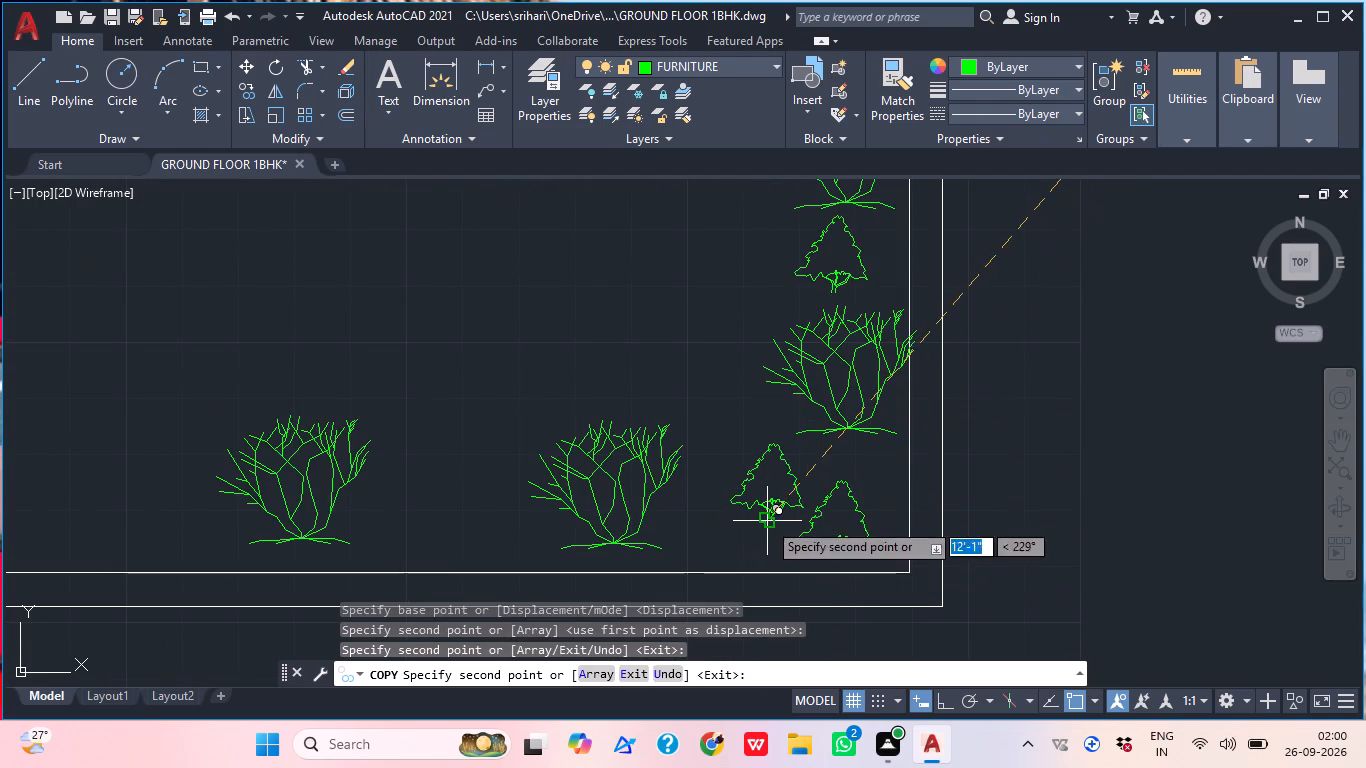
pyautogui.click(714, 569)
# Place three evergreen copies between the two easternmost front-wall shrubs and four between the next pair to the west.
pyautogui.scroll(-2, 787, 516)
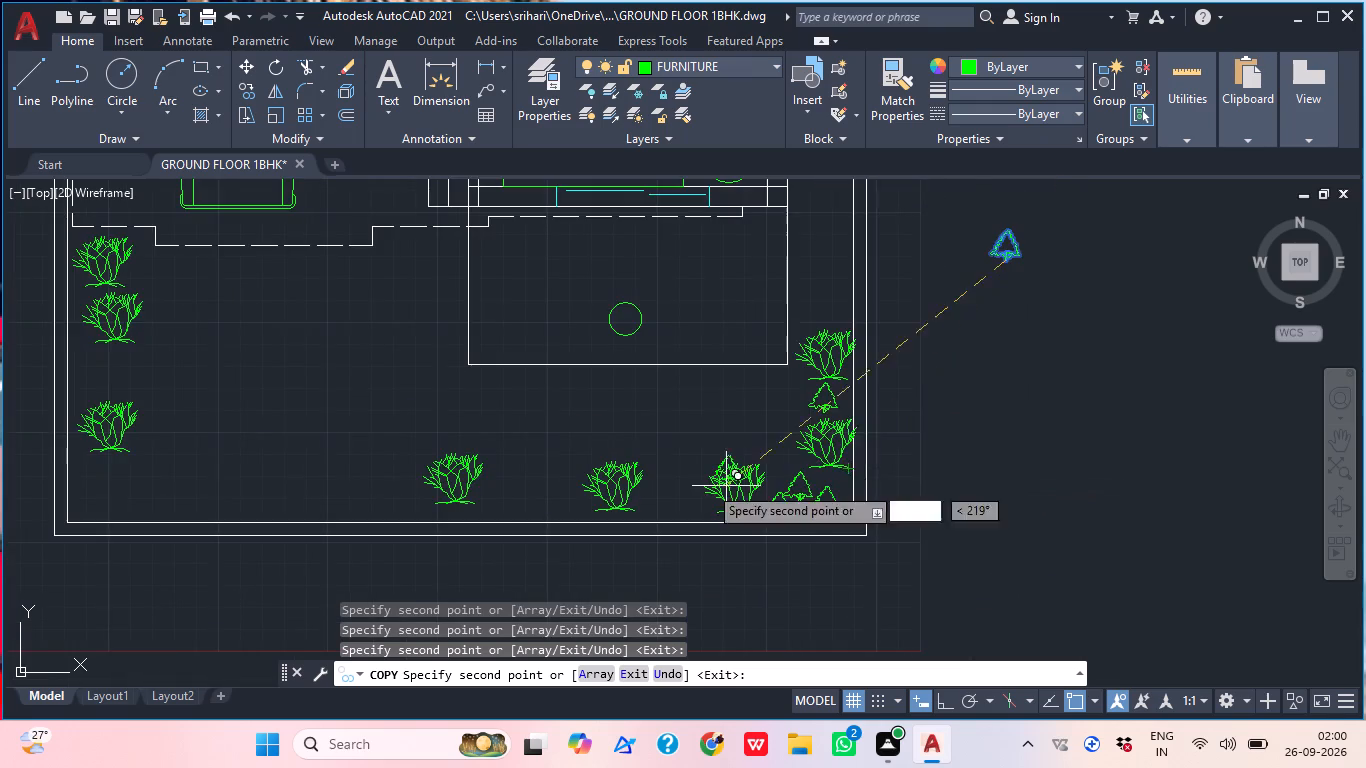
pyautogui.scroll(1, 674, 489)
pyautogui.click(659, 501)
pyautogui.moveTo(699, 504); pyautogui.dragTo(686, 520)
pyautogui.click(661, 531)
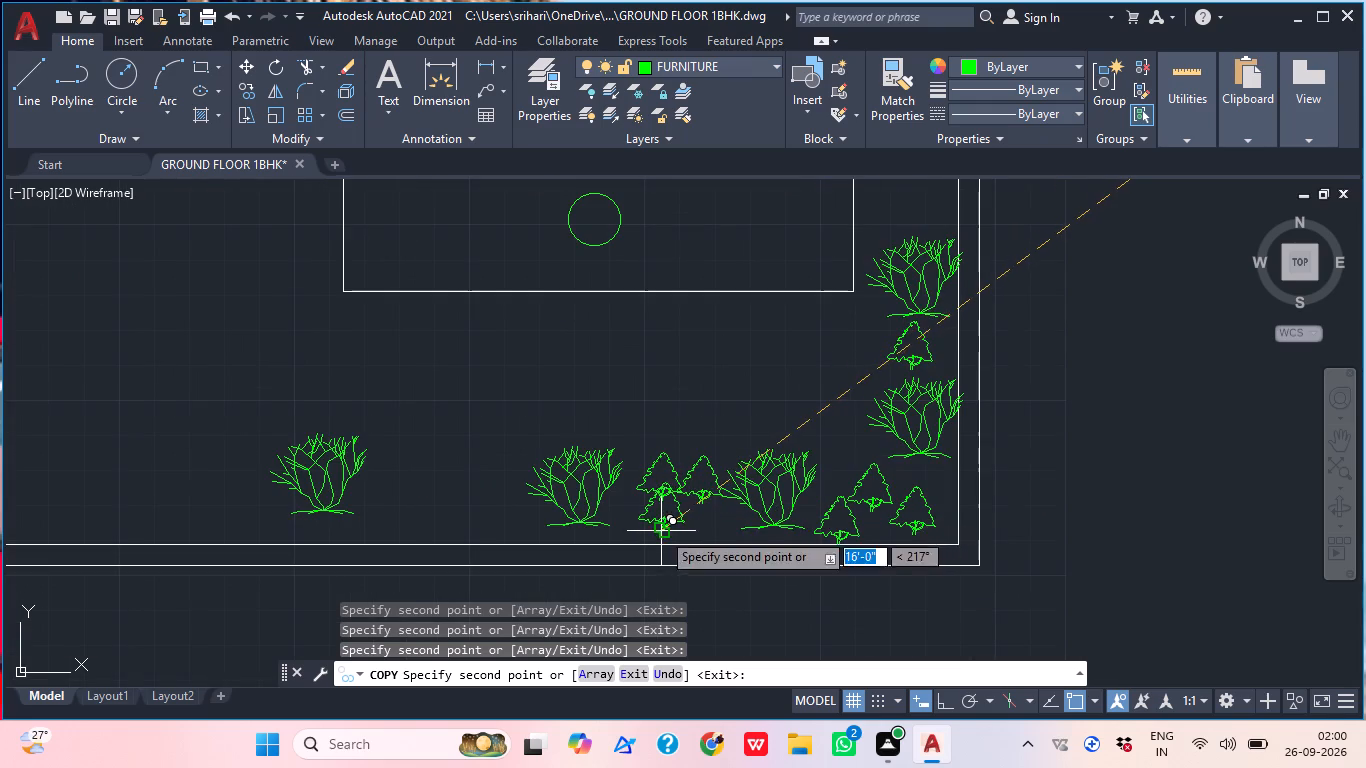
pyautogui.moveTo(745, 503); pyautogui.dragTo(868, 469, button='middle')
pyautogui.scroll(-1, 745, 503)
pyautogui.click(713, 469)
pyautogui.click(689, 487)
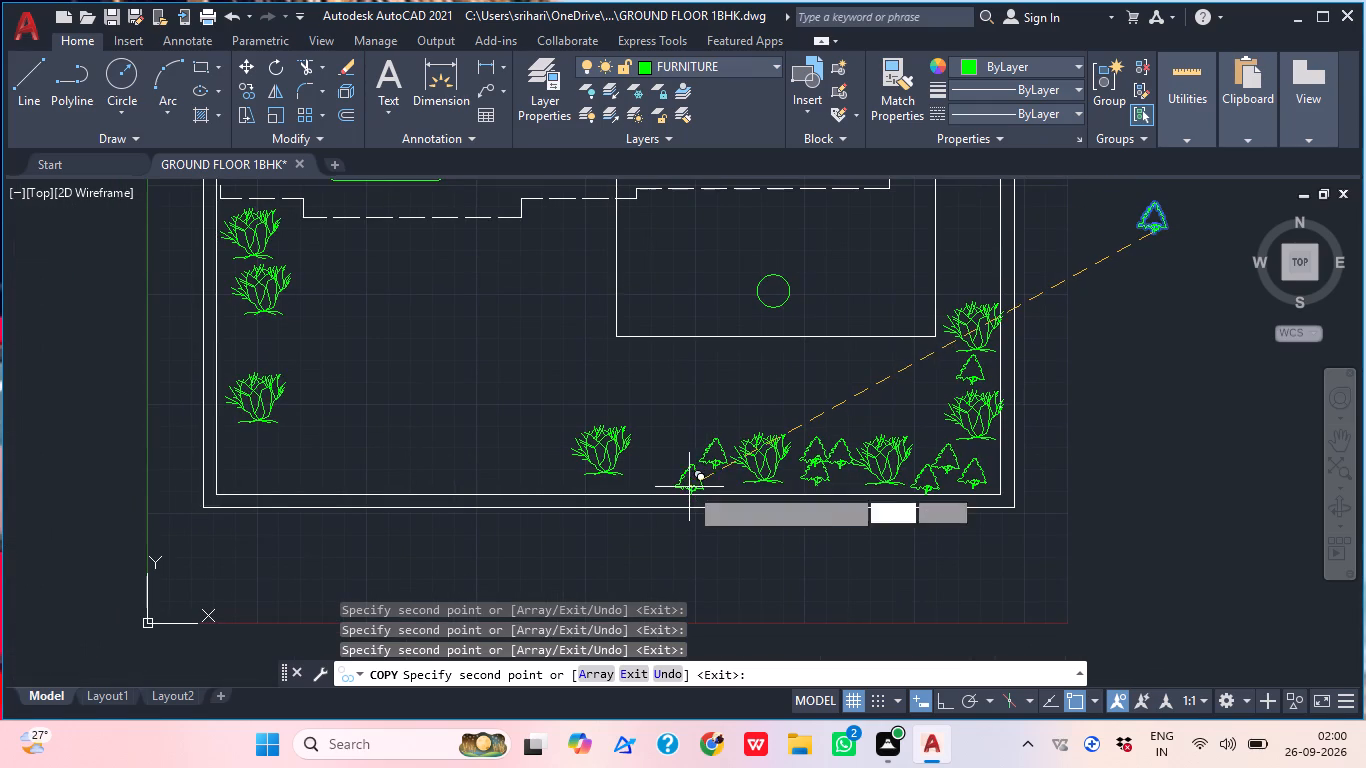
pyautogui.click(656, 475)
pyautogui.click(668, 458)
# Place three evergreen copies between the lower two west-wall shrubs and one between the upper two.
pyautogui.scroll(-3, 715, 458)
pyautogui.scroll(1, 721, 459)
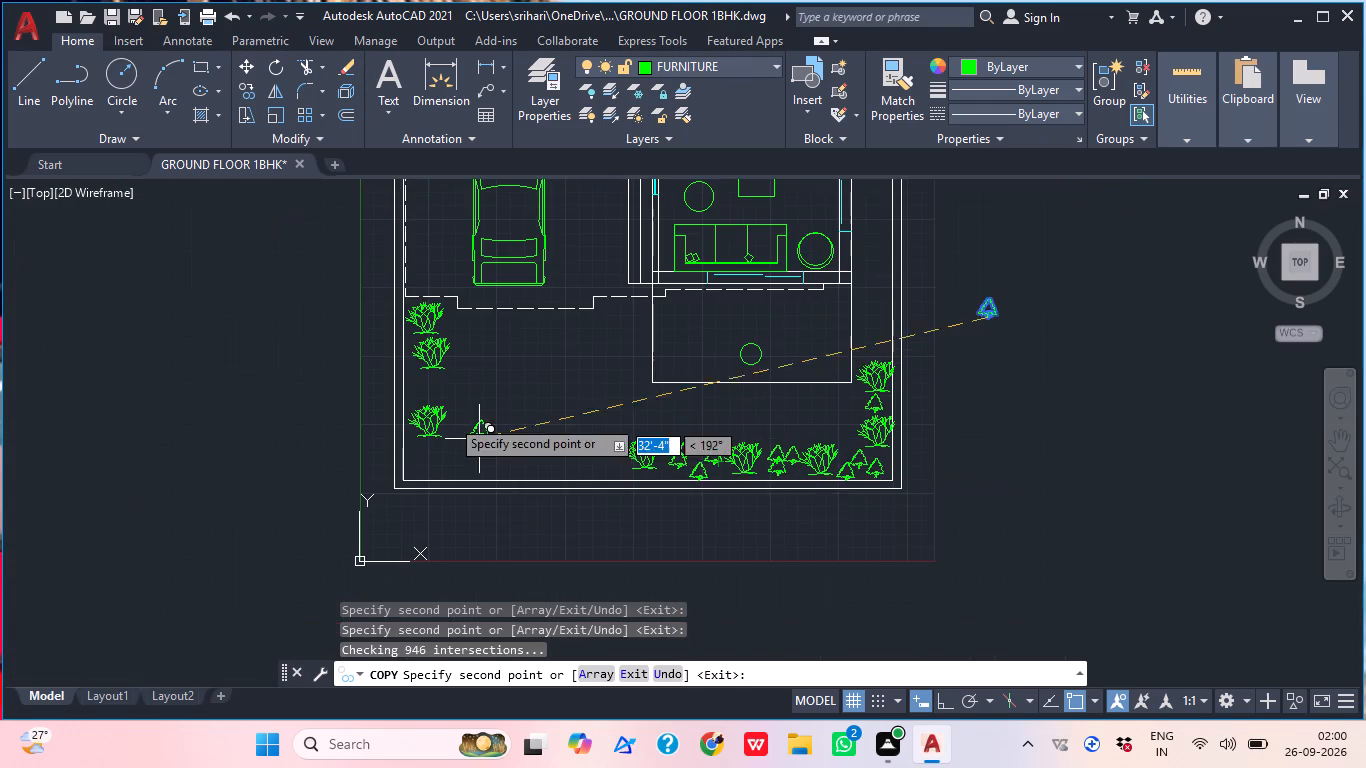
pyautogui.scroll(3, 421, 387)
pyautogui.click(420, 387)
pyautogui.click(428, 434)
pyautogui.click(475, 415)
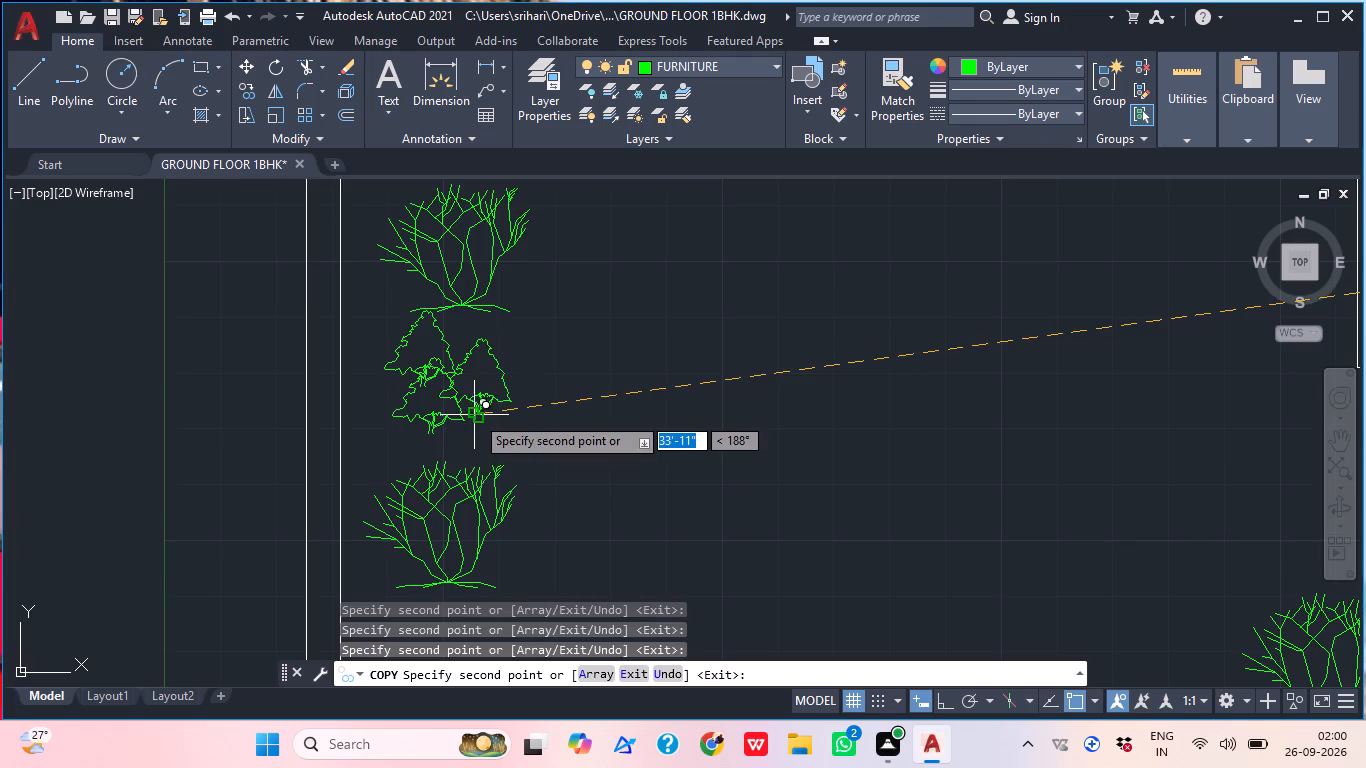
pyautogui.scroll(-2, 475, 415)
pyautogui.scroll(1, 475, 415)
pyautogui.scroll(2, 457, 326)
pyautogui.moveTo(435, 322); pyautogui.dragTo(447, 459, button='middle')
pyautogui.click(410, 408)
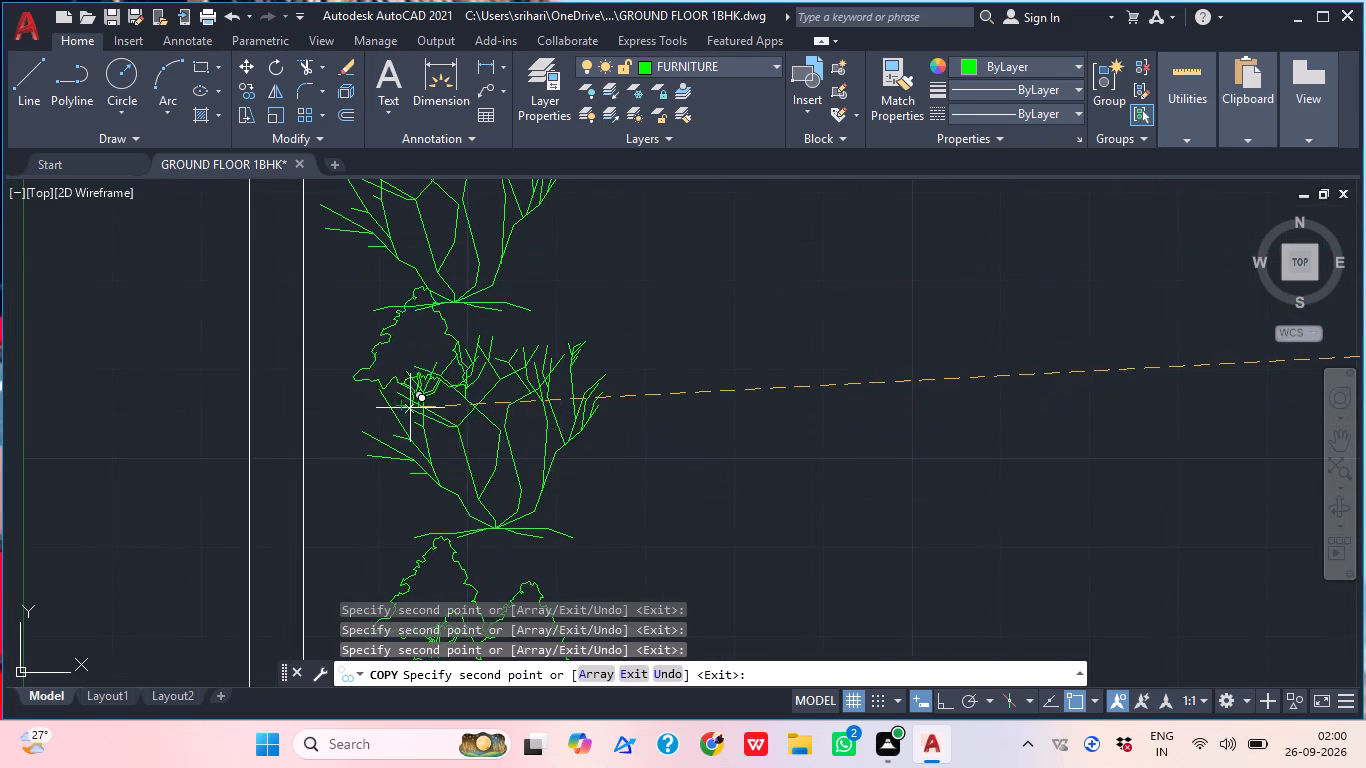
# Place two evergreen copies just above the lowest west-wall shrub and a cluster below it down to the southwest corner, ending the copying.
pyautogui.scroll(-4, 488, 366)
pyautogui.scroll(2, 471, 452)
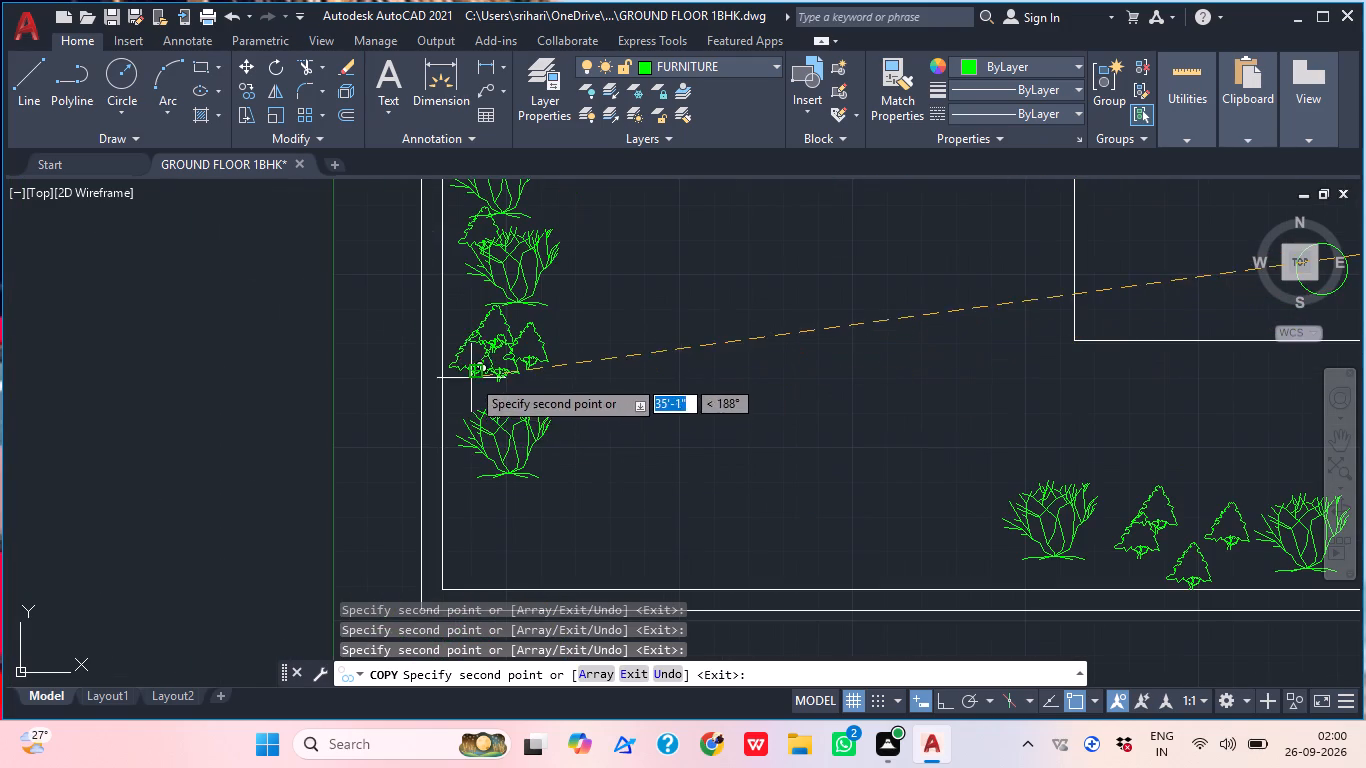
pyautogui.click(473, 423)
pyautogui.click(542, 407)
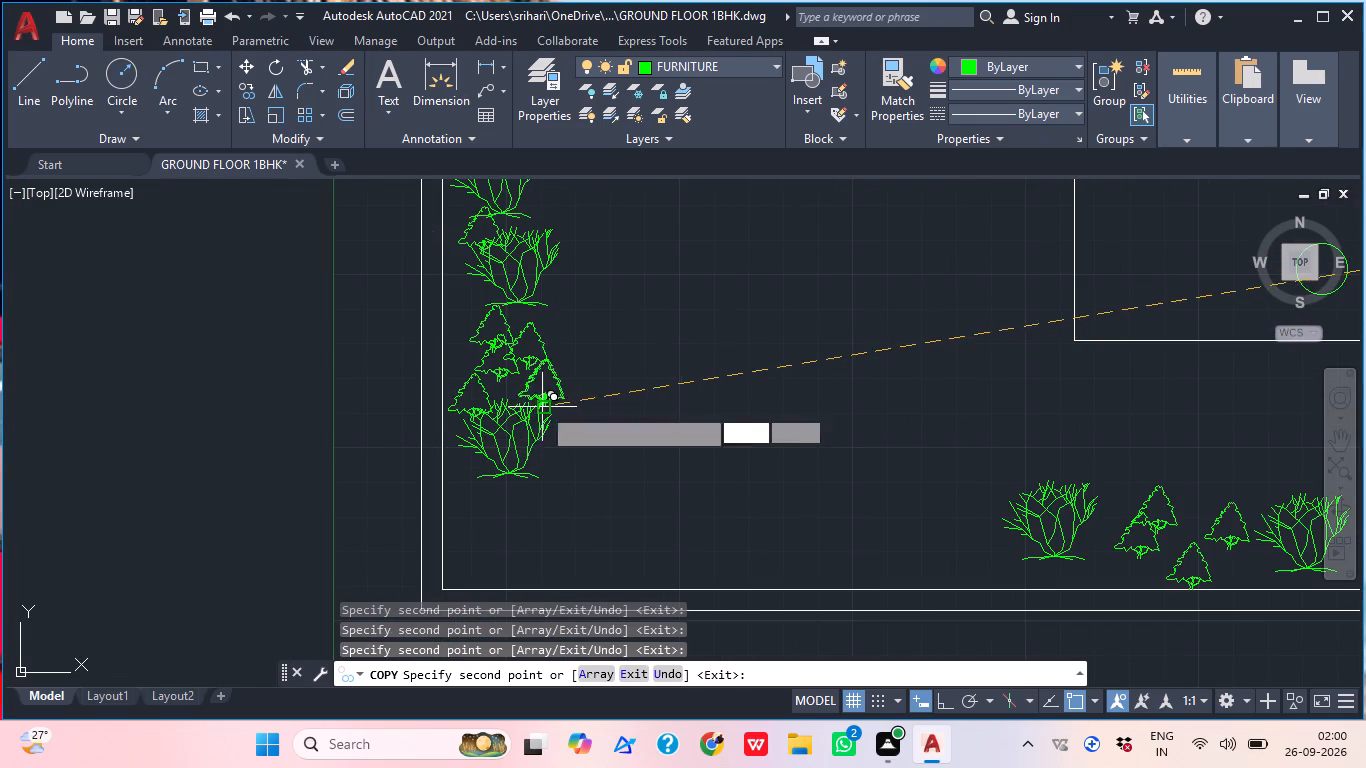
pyautogui.doubleClick(518, 503)
pyautogui.click(479, 511)
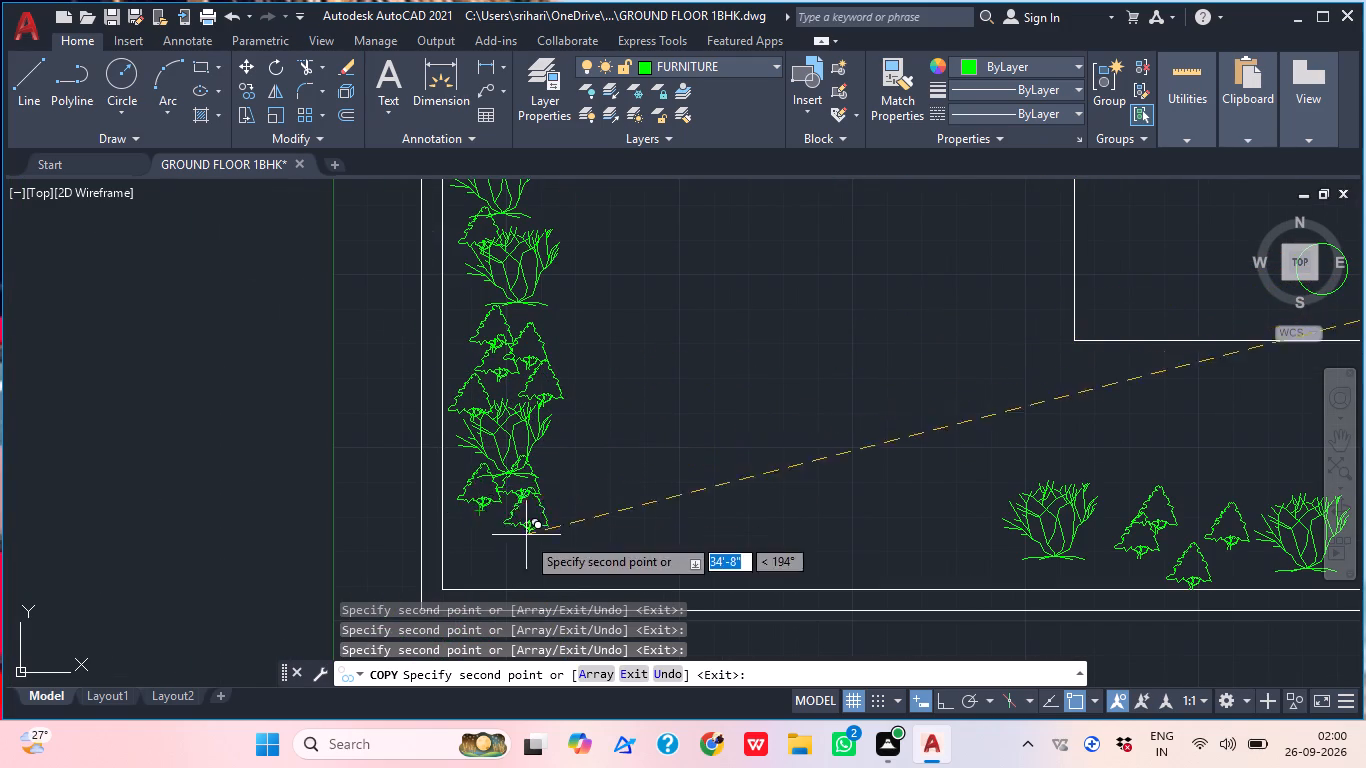
pyautogui.moveTo(526, 537); pyautogui.dragTo(525, 470, button='middle')
pyautogui.moveTo(521, 503); pyautogui.dragTo(516, 484, button='middle')
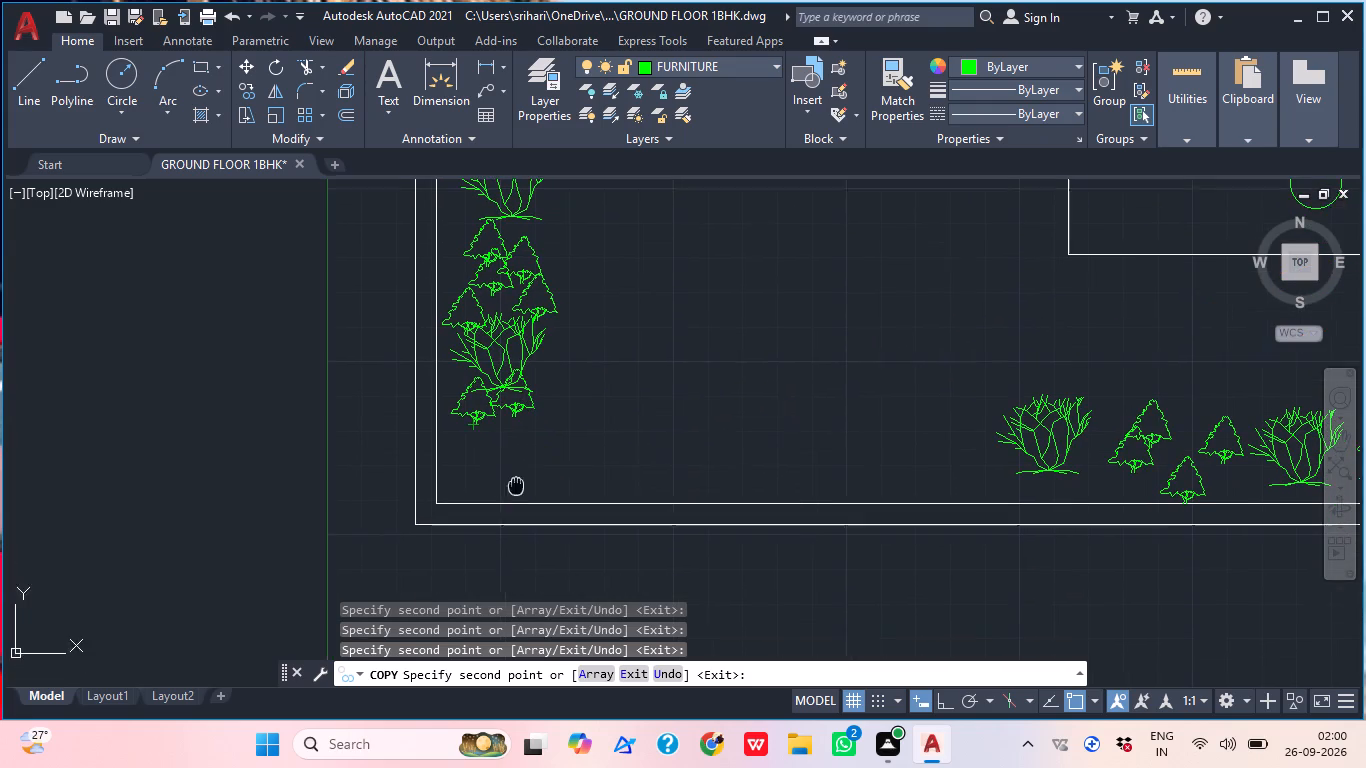
pyautogui.moveTo(516, 484); pyautogui.dragTo(515, 482, button='middle')
pyautogui.click(510, 466)
pyautogui.click(475, 467)
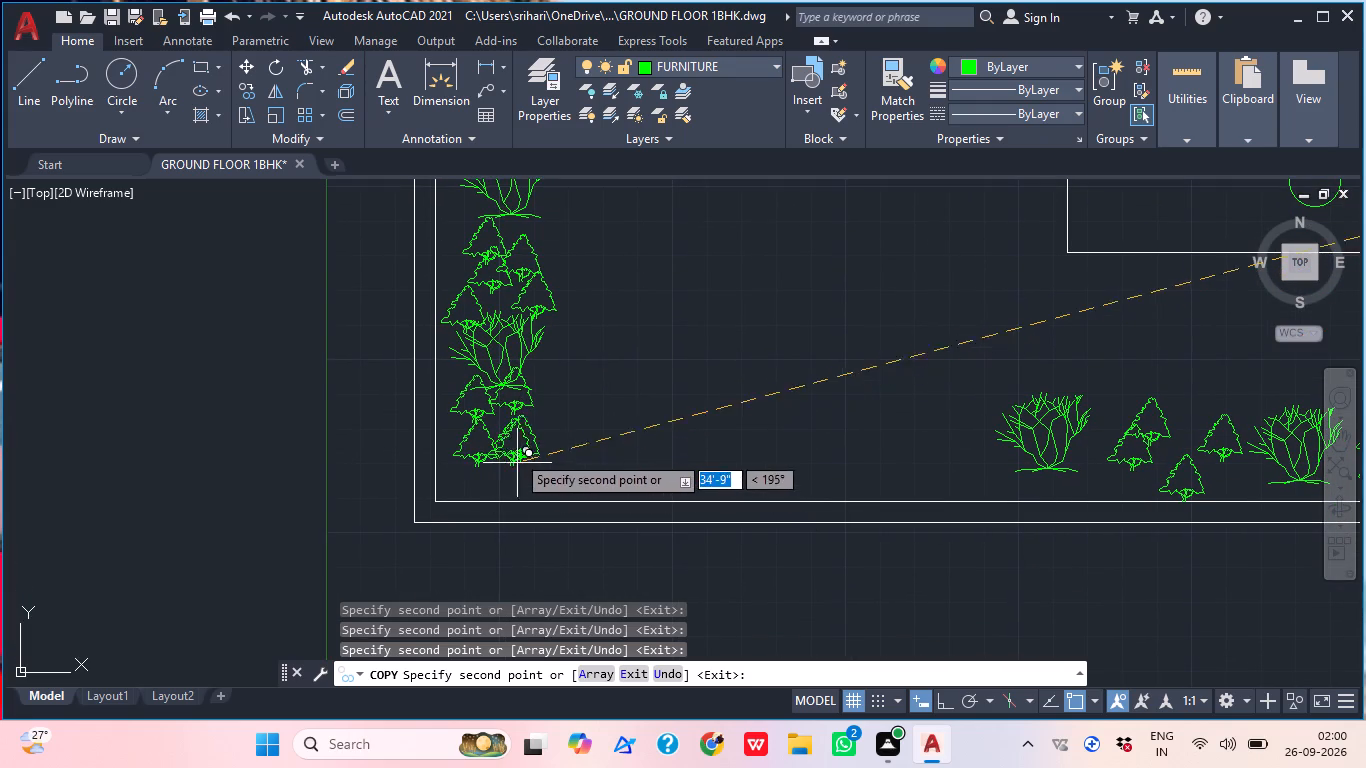
pyautogui.click(510, 437)
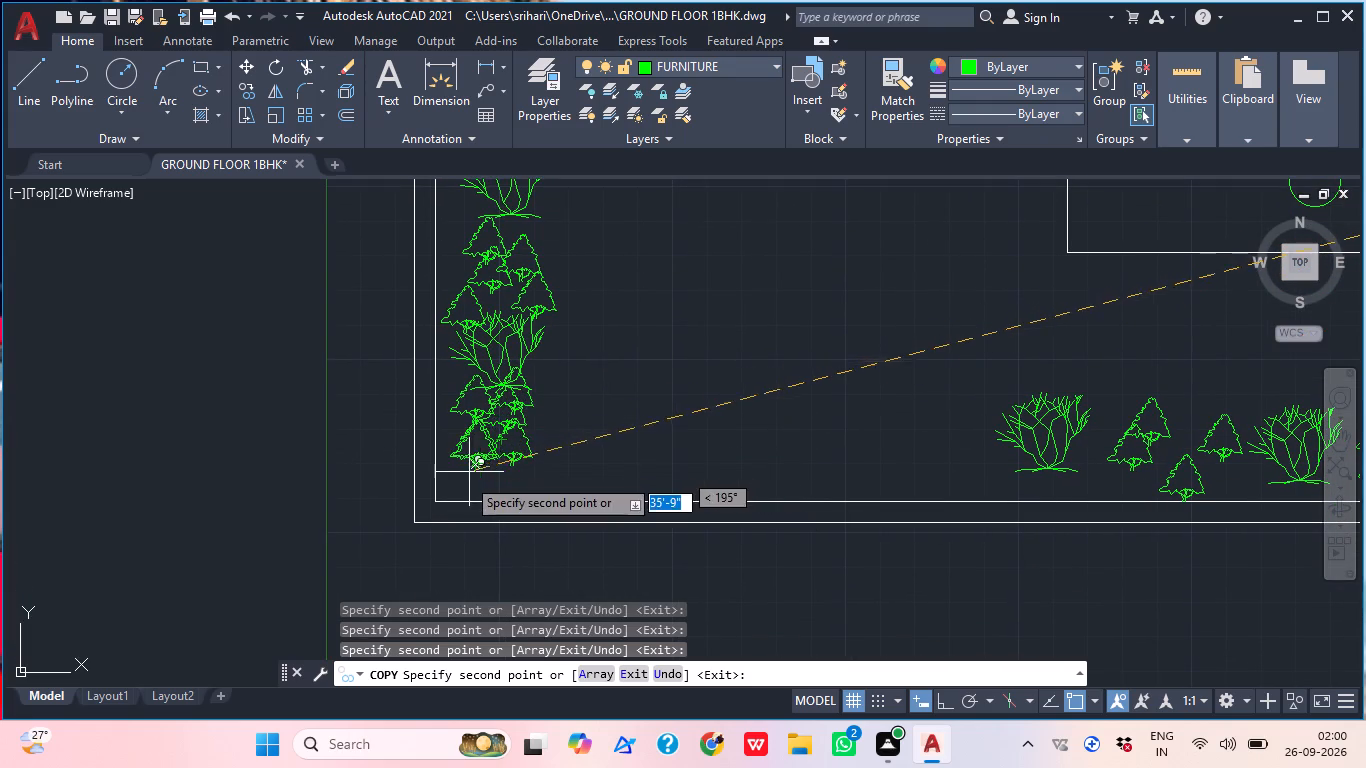
pyautogui.click(464, 481)
pyautogui.press('Escape')
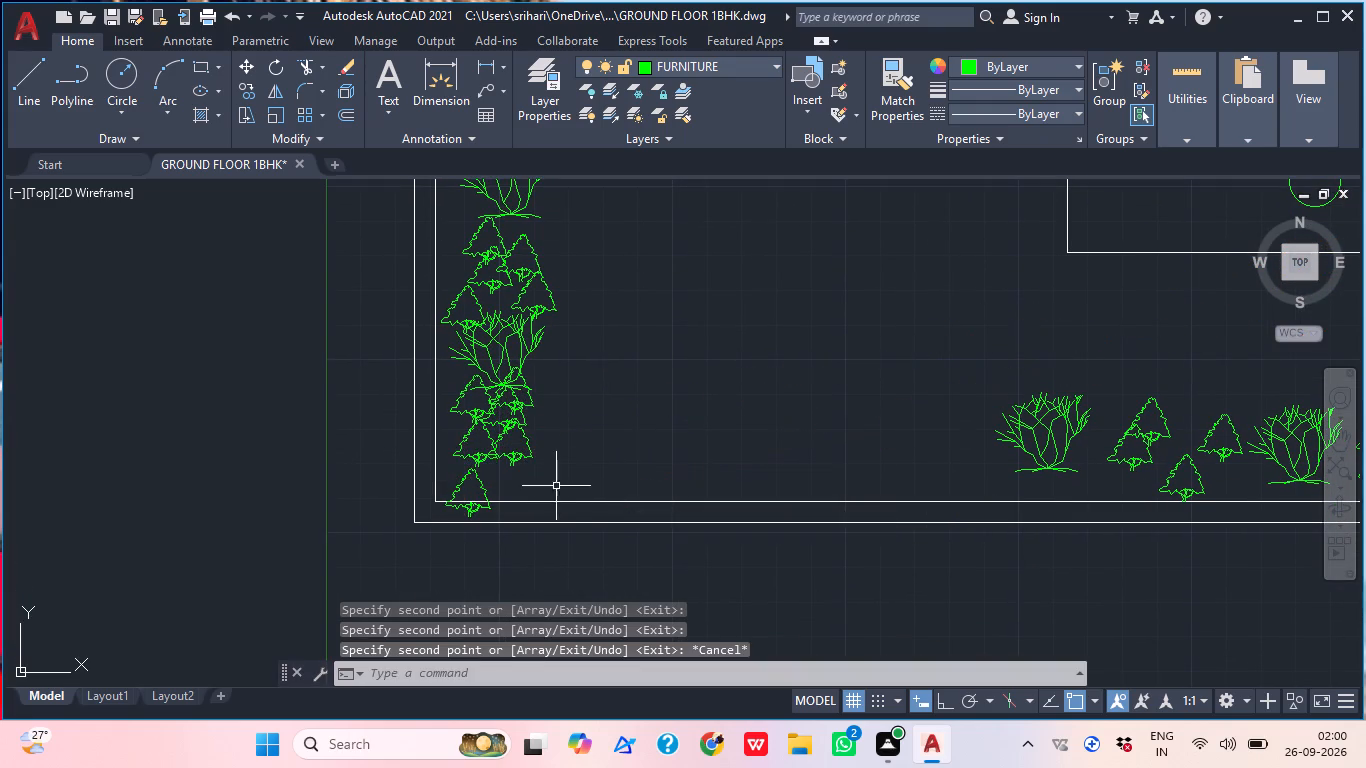
# Erase the original small evergreen left outside the east boundary wall.
pyautogui.scroll(-3, 556, 480)
pyautogui.moveTo(598, 477); pyautogui.dragTo(521, 514, button='middle')
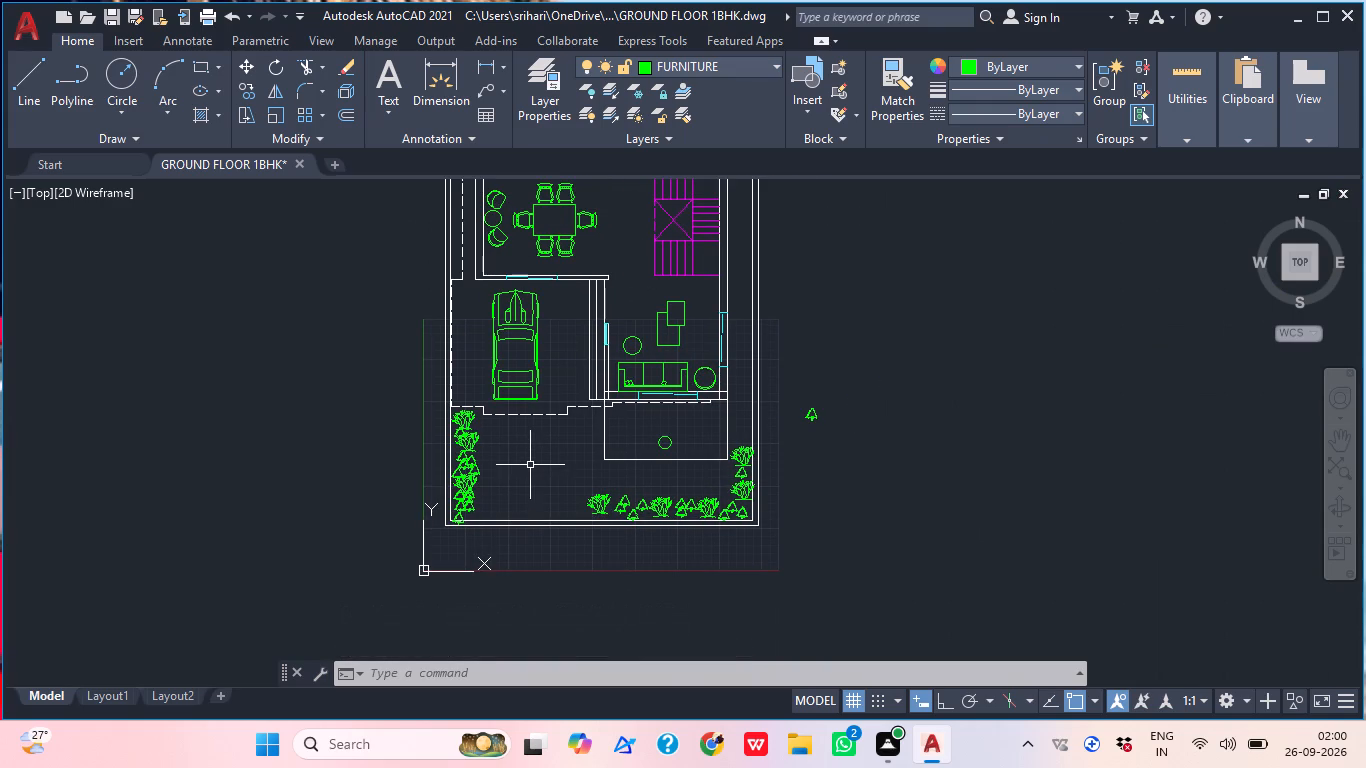
pyautogui.moveTo(472, 495); pyautogui.dragTo(450, 542, button='middle')
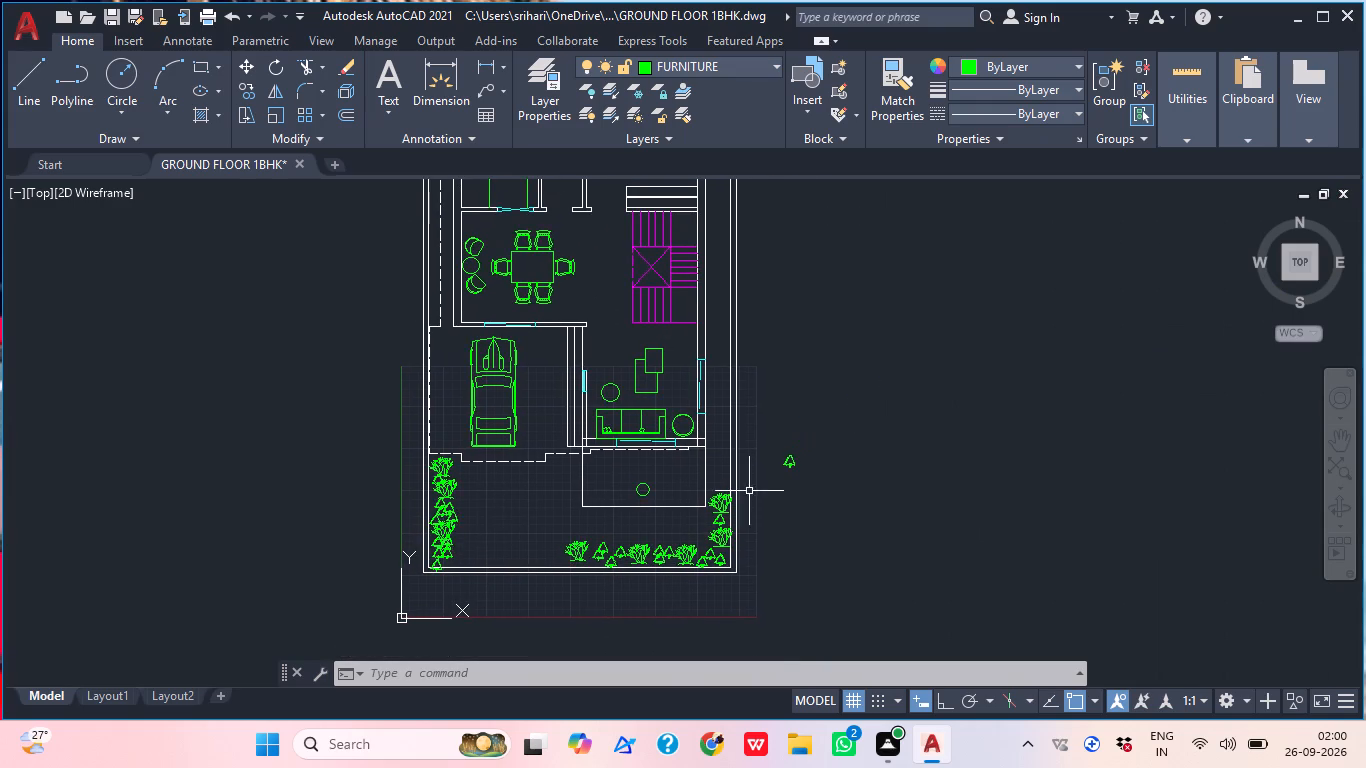
pyautogui.scroll(1, 780, 490)
pyautogui.click(817, 488)
pyautogui.click(764, 429)
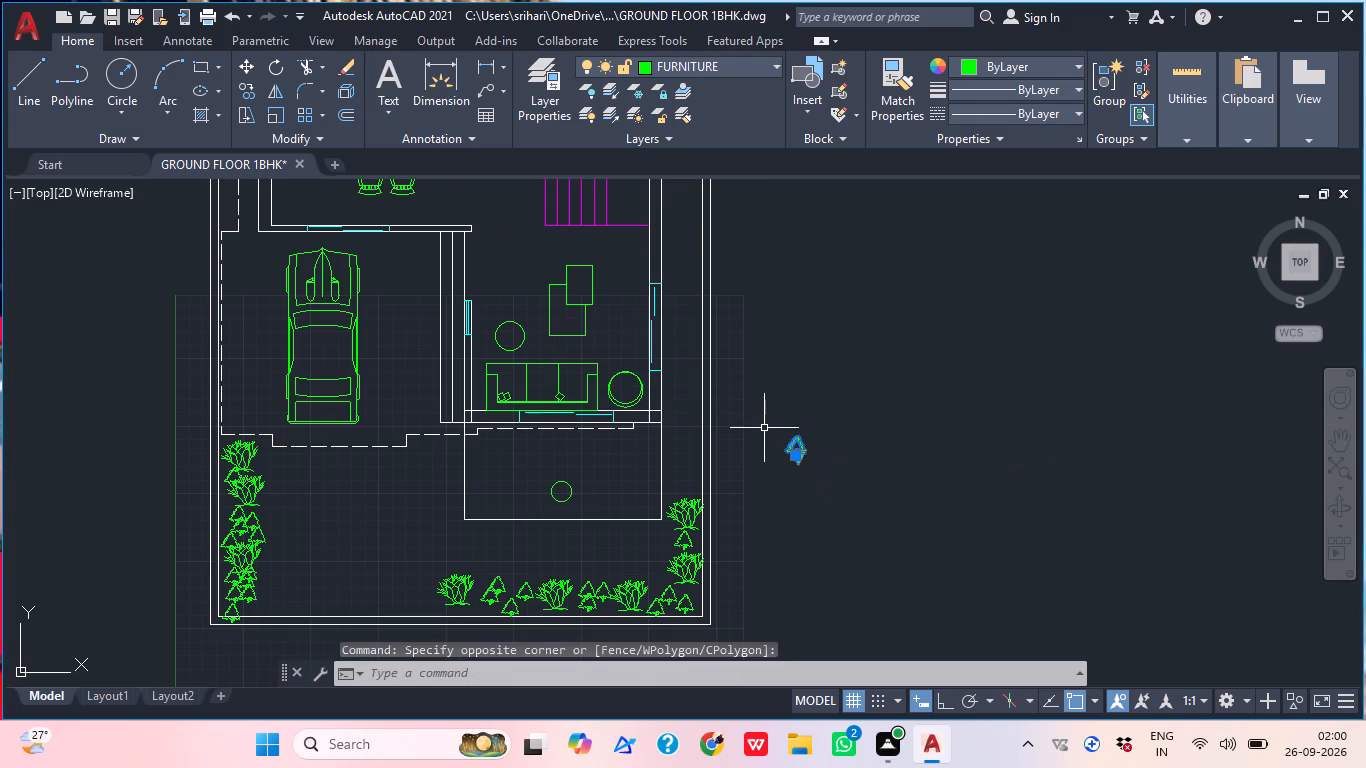
pyautogui.press('Delete')
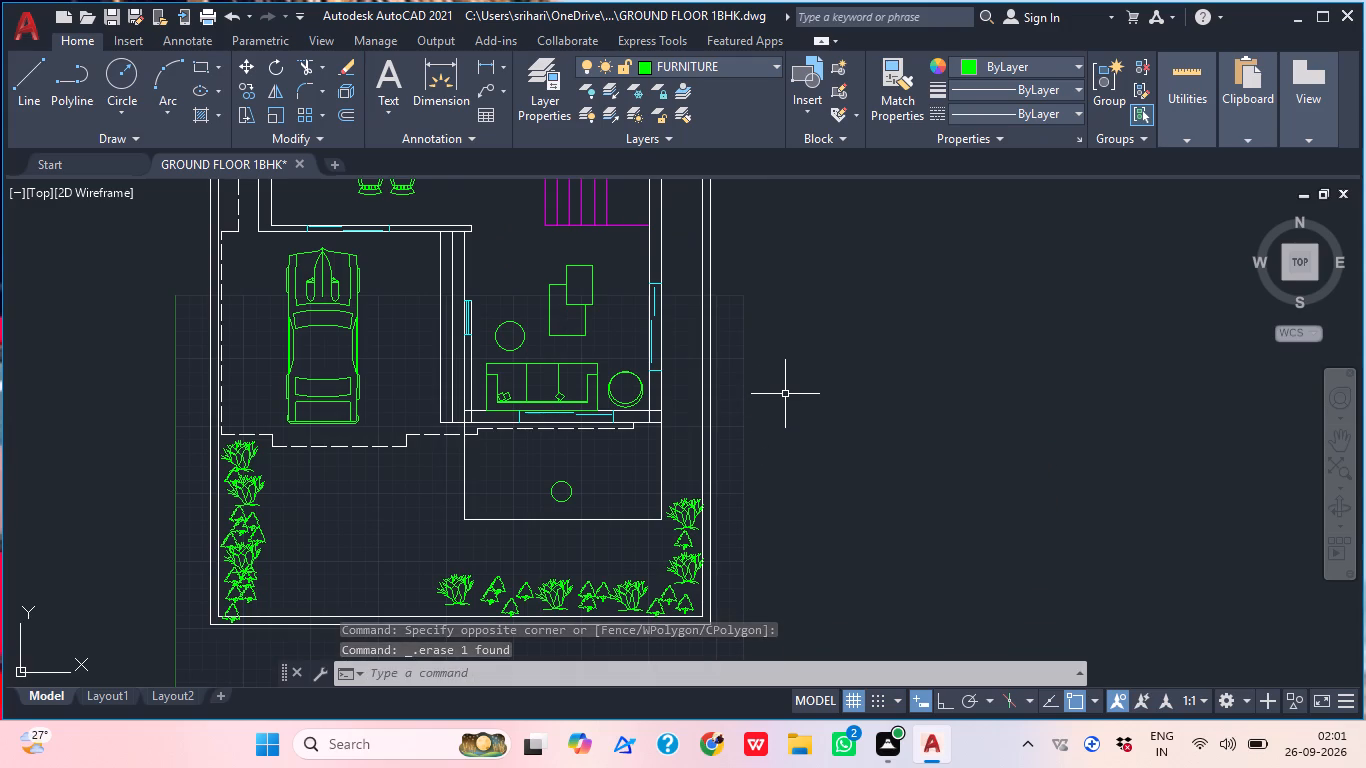
# Draw a rectangle about 2'-7" by 2' in the northwest part of the front porch, below the sofa.
pyautogui.write('RE')
pyautogui.press('c')
pyautogui.press('Return')
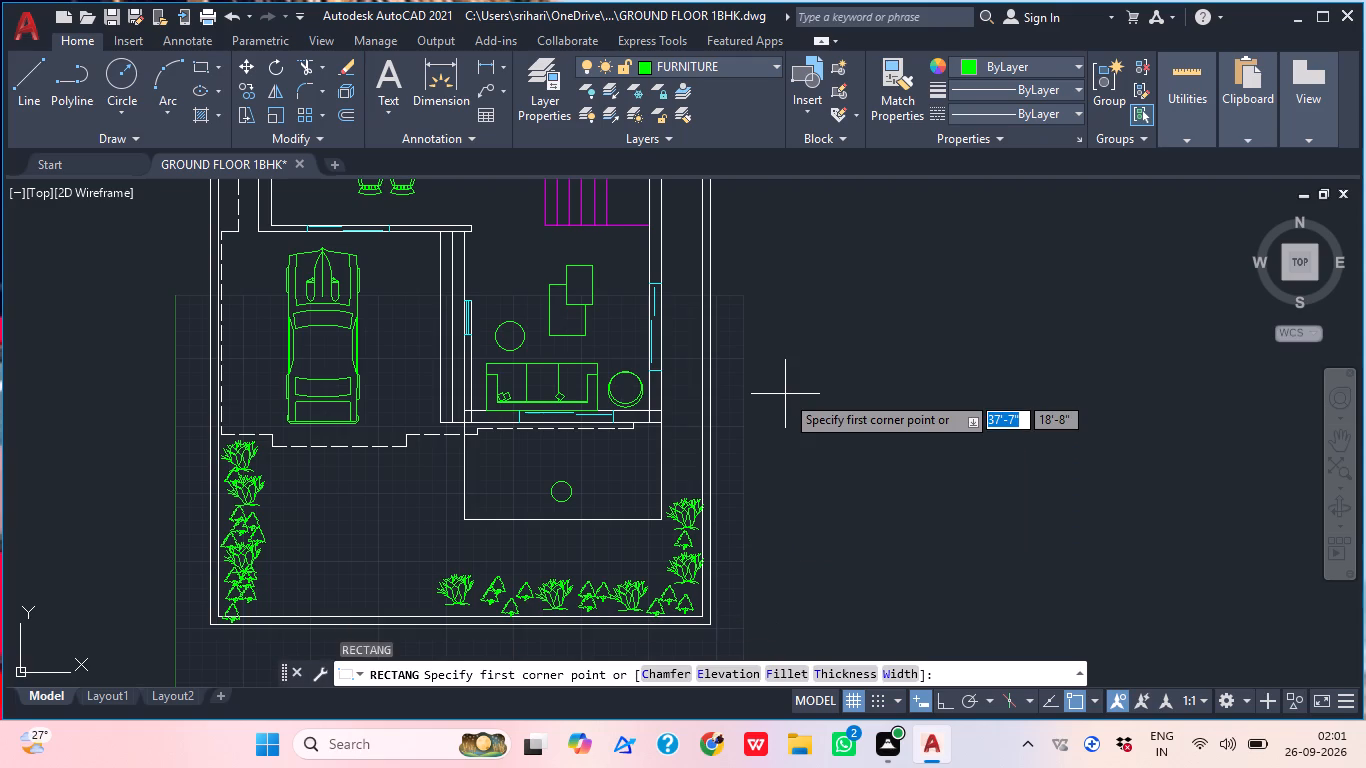
pyautogui.scroll(4, 493, 433)
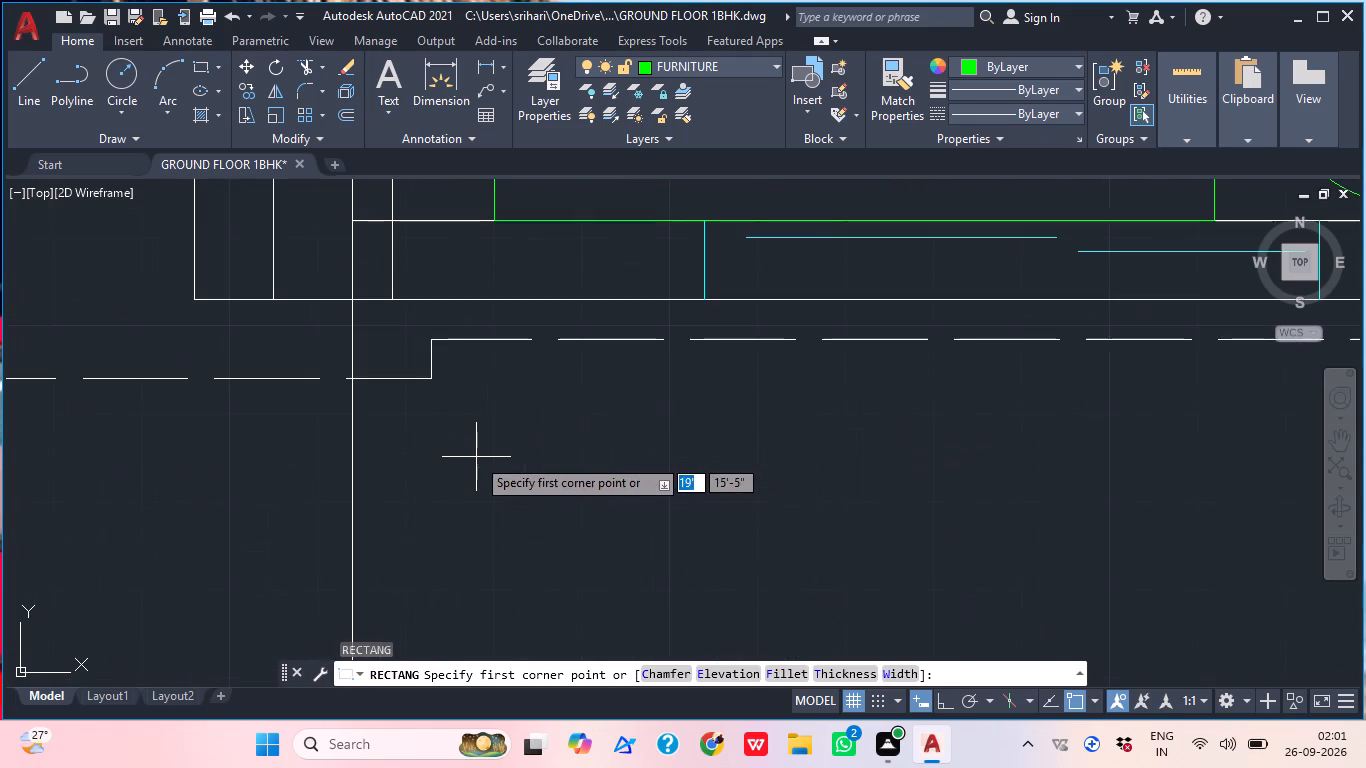
pyautogui.click(492, 447)
pyautogui.scroll(-2, 512, 421)
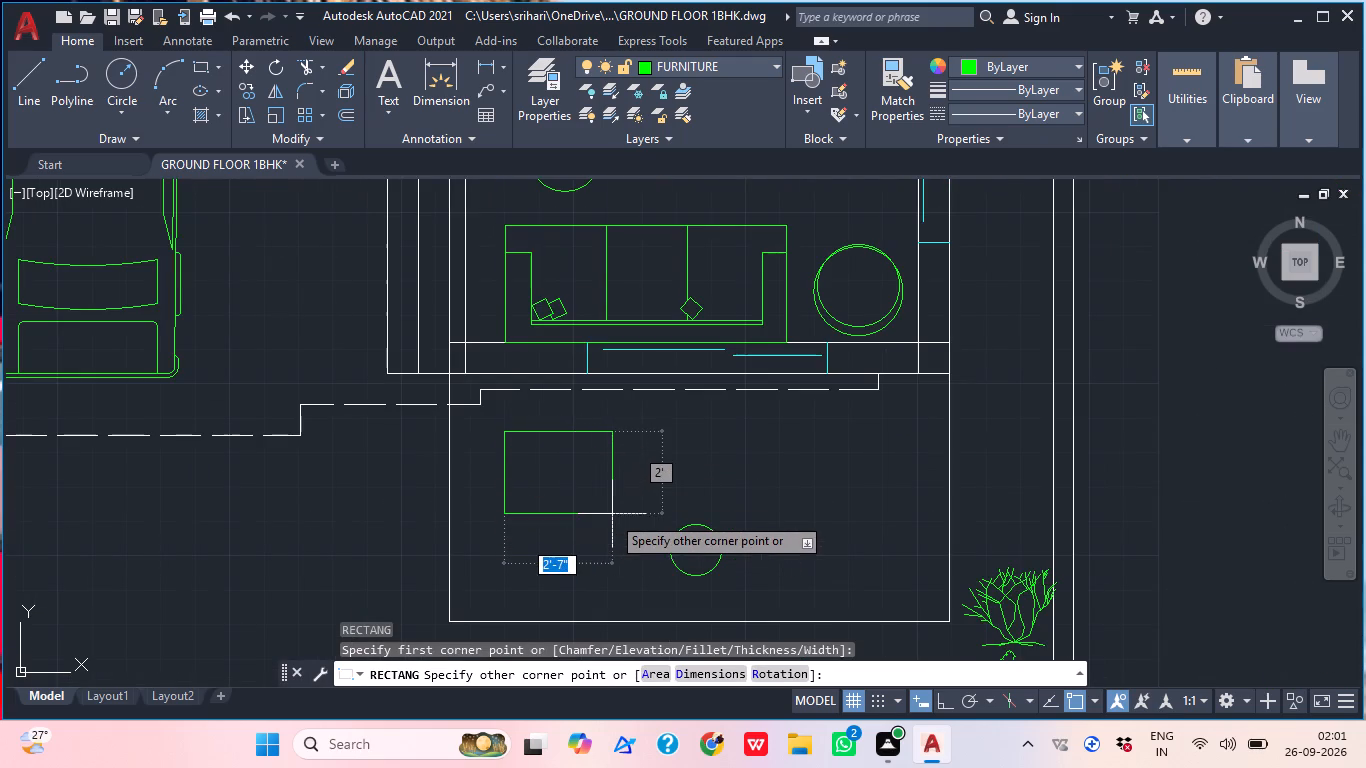
pyautogui.click(616, 509)
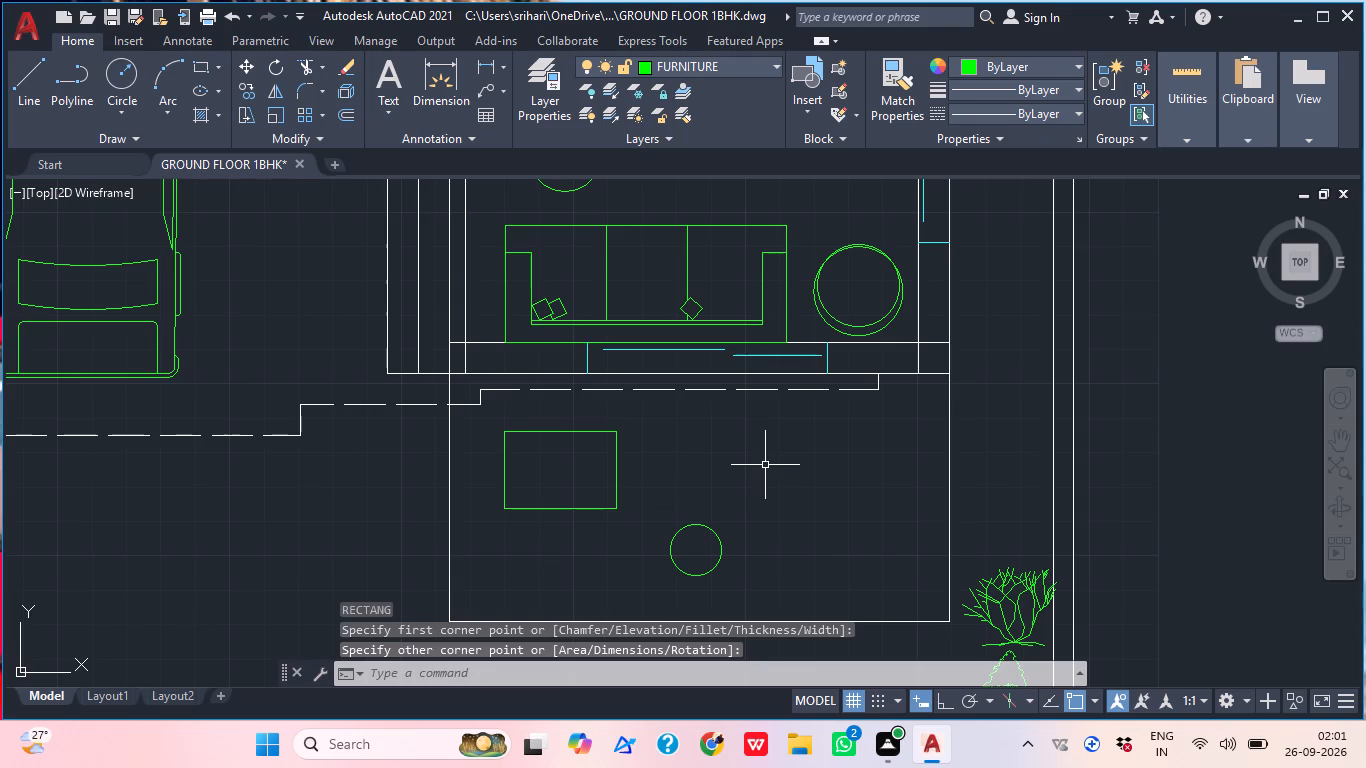
# Draw a second rectangle about 2'-8" by 1'-8" in the northeast part of the front porch, level with the first.
pyautogui.write('RE')
pyautogui.press('c')
pyautogui.press('Return')
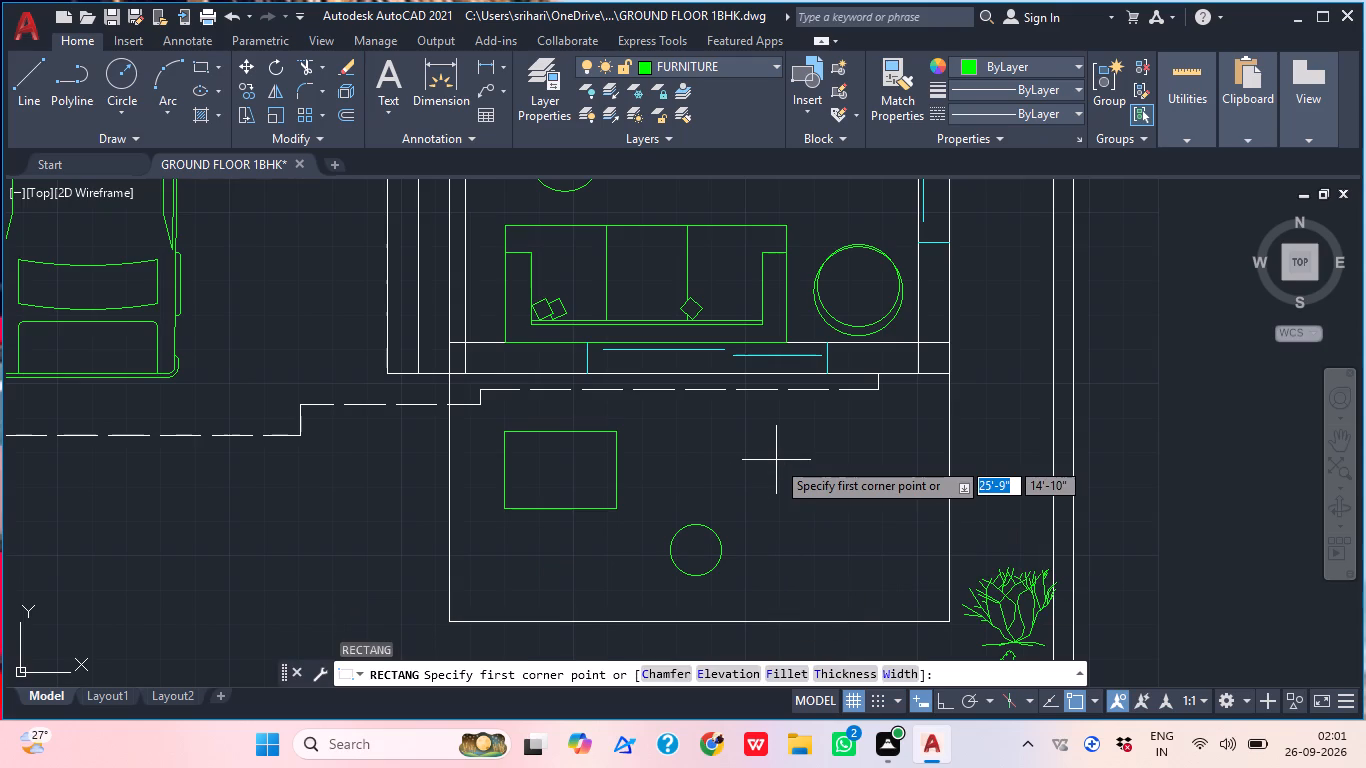
pyautogui.click(795, 432)
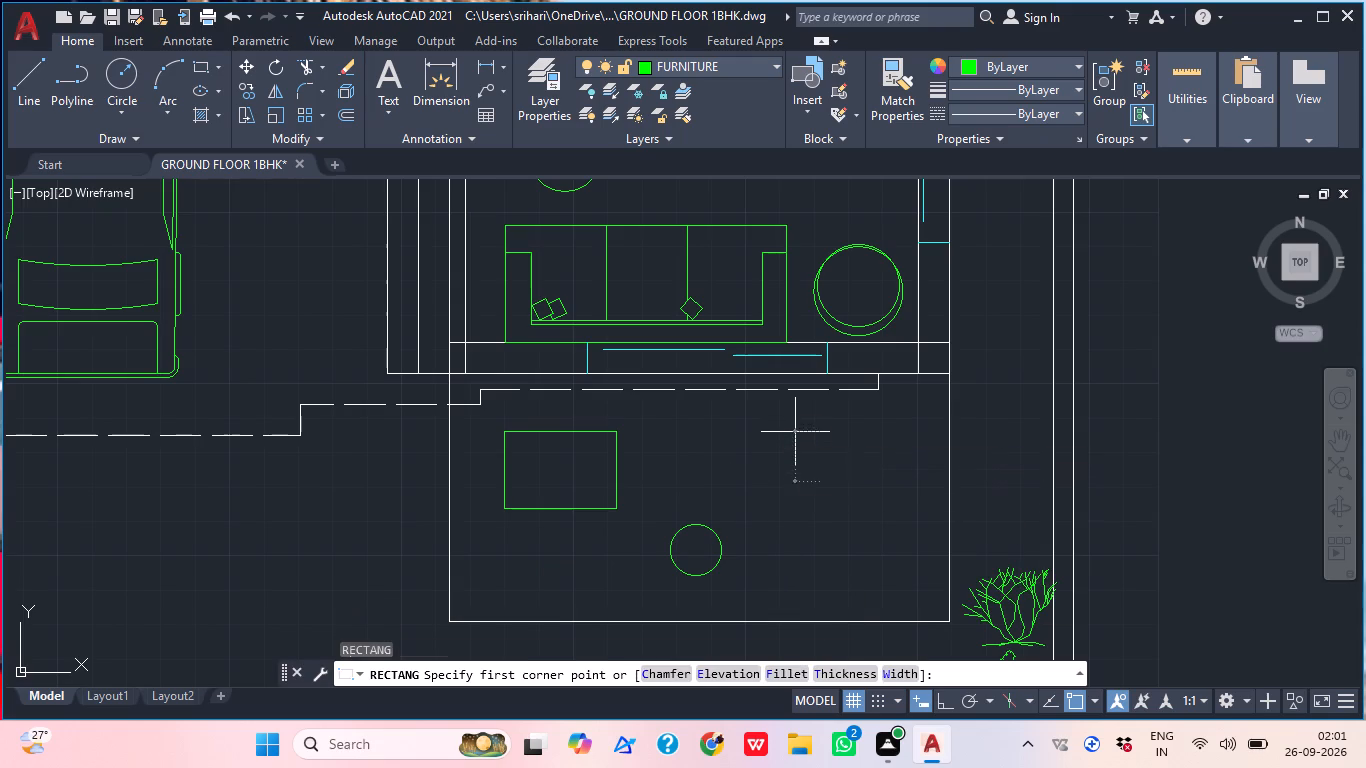
pyautogui.click(905, 502)
# Look over the porch furniture and the whole ground floor plan.
pyautogui.moveTo(871, 525); pyautogui.dragTo(766, 506, button='middle')
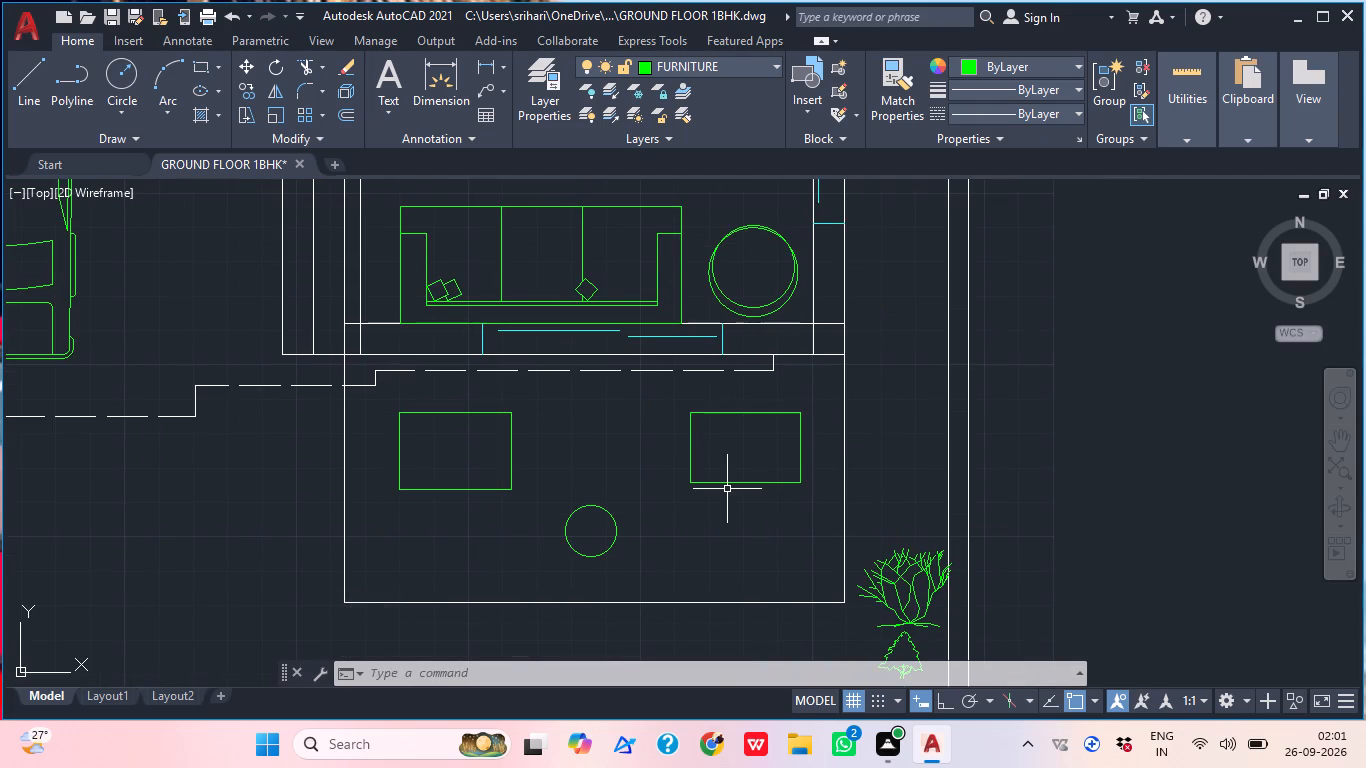
pyautogui.moveTo(683, 479); pyautogui.dragTo(654, 513, button='middle')
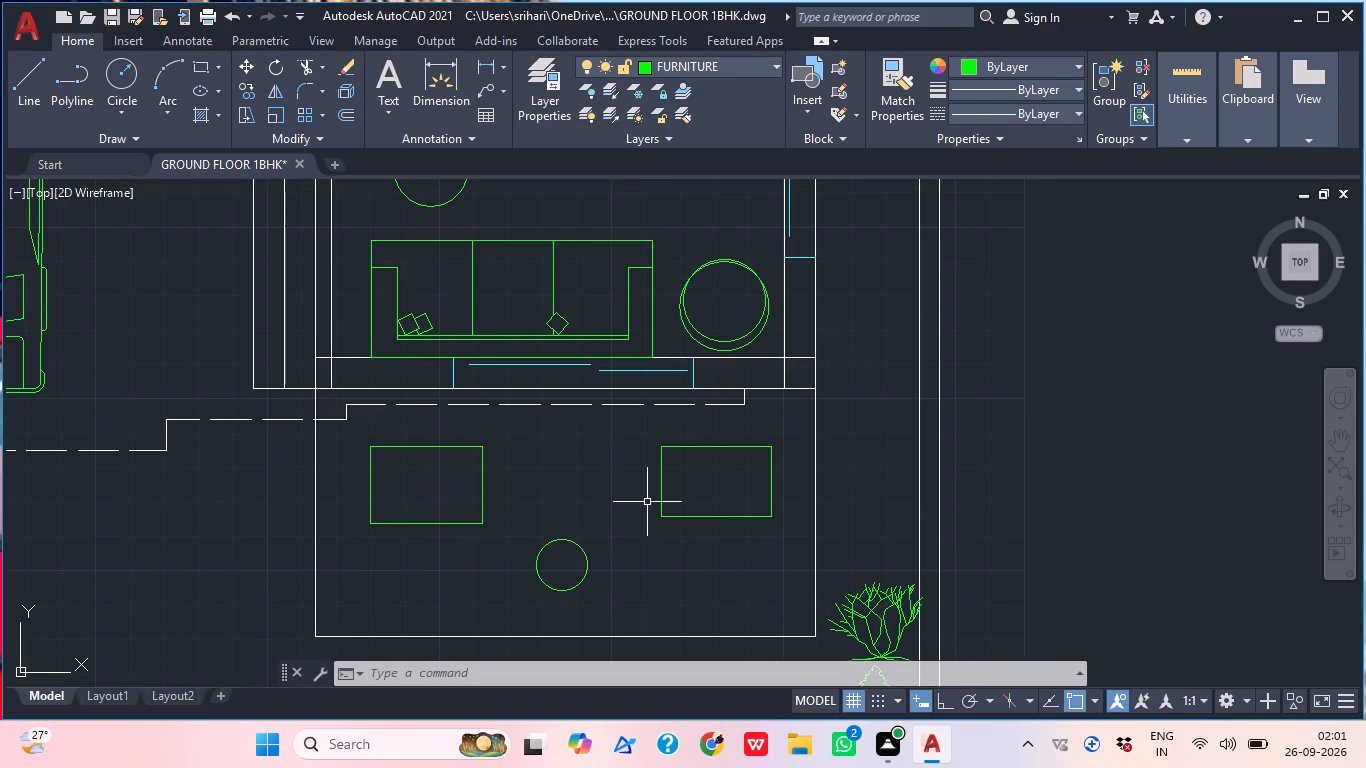
pyautogui.scroll(-1, 591, 449)
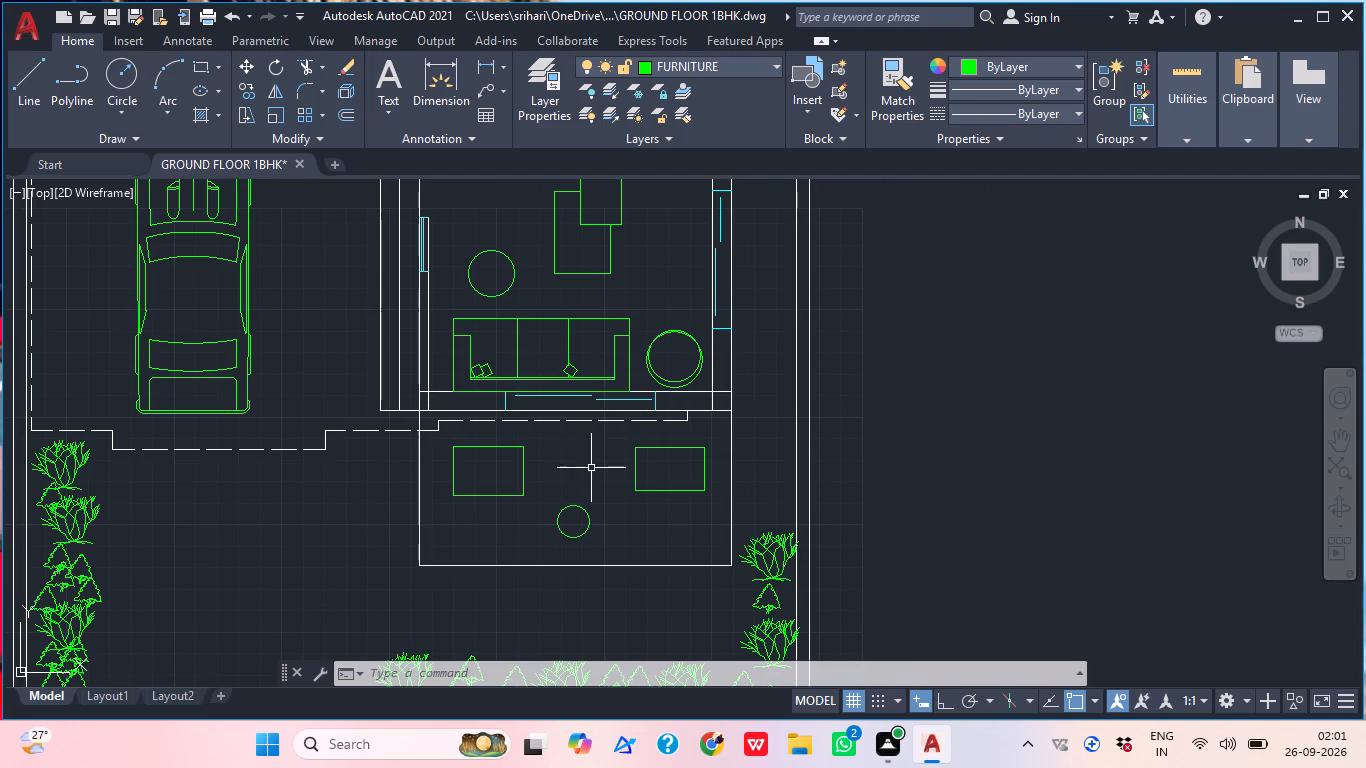
pyautogui.scroll(-2, 643, 426)
pyautogui.moveTo(635, 432); pyautogui.dragTo(669, 433, button='middle')
pyautogui.moveTo(581, 472); pyautogui.dragTo(625, 502, button='middle')
pyautogui.scroll(-2, 619, 515)
pyautogui.scroll(1, 625, 500)
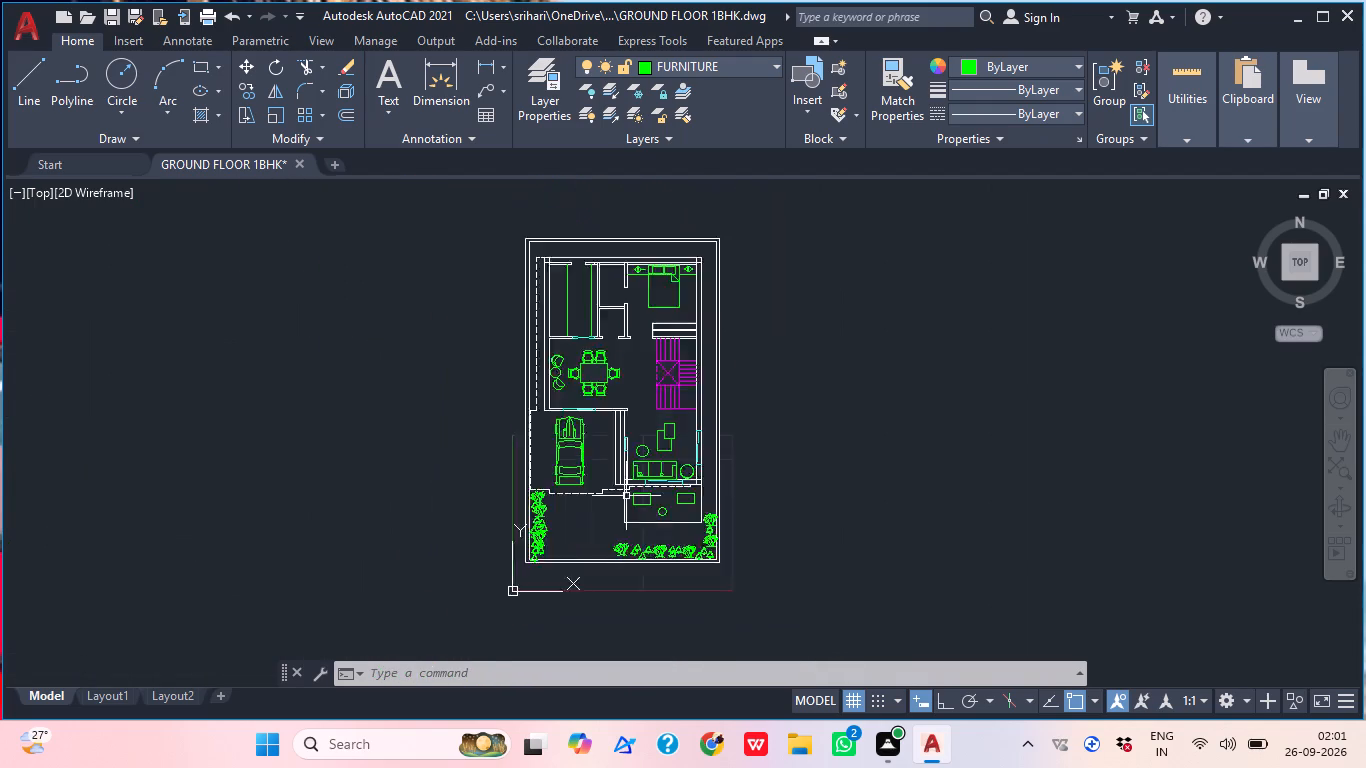
pyautogui.scroll(1, 629, 490)
pyautogui.moveTo(600, 431); pyautogui.dragTo(595, 461, button='middle')
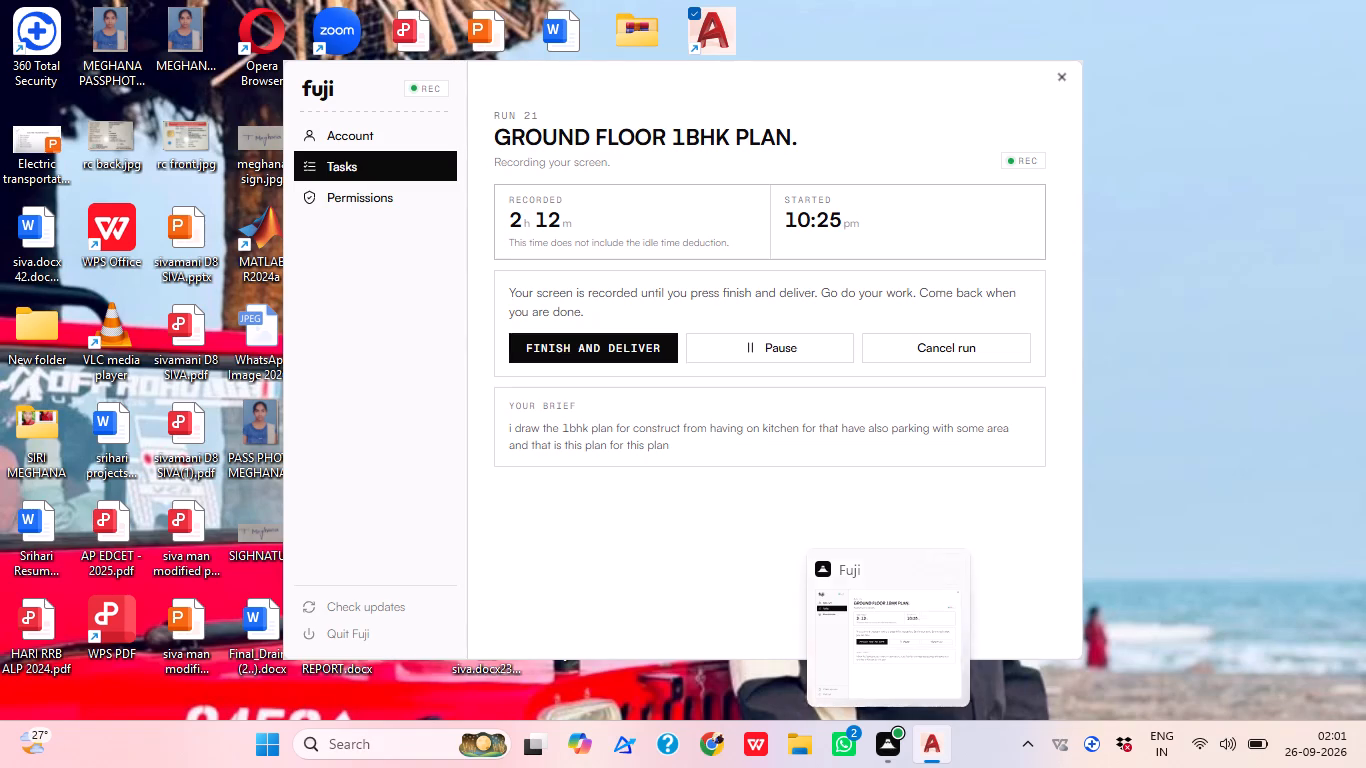
pyautogui.scroll(-2, 988, 429)
pyautogui.moveTo(988, 429); pyautogui.dragTo(837, 448, button='middle')
pyautogui.scroll(1, 837, 448)
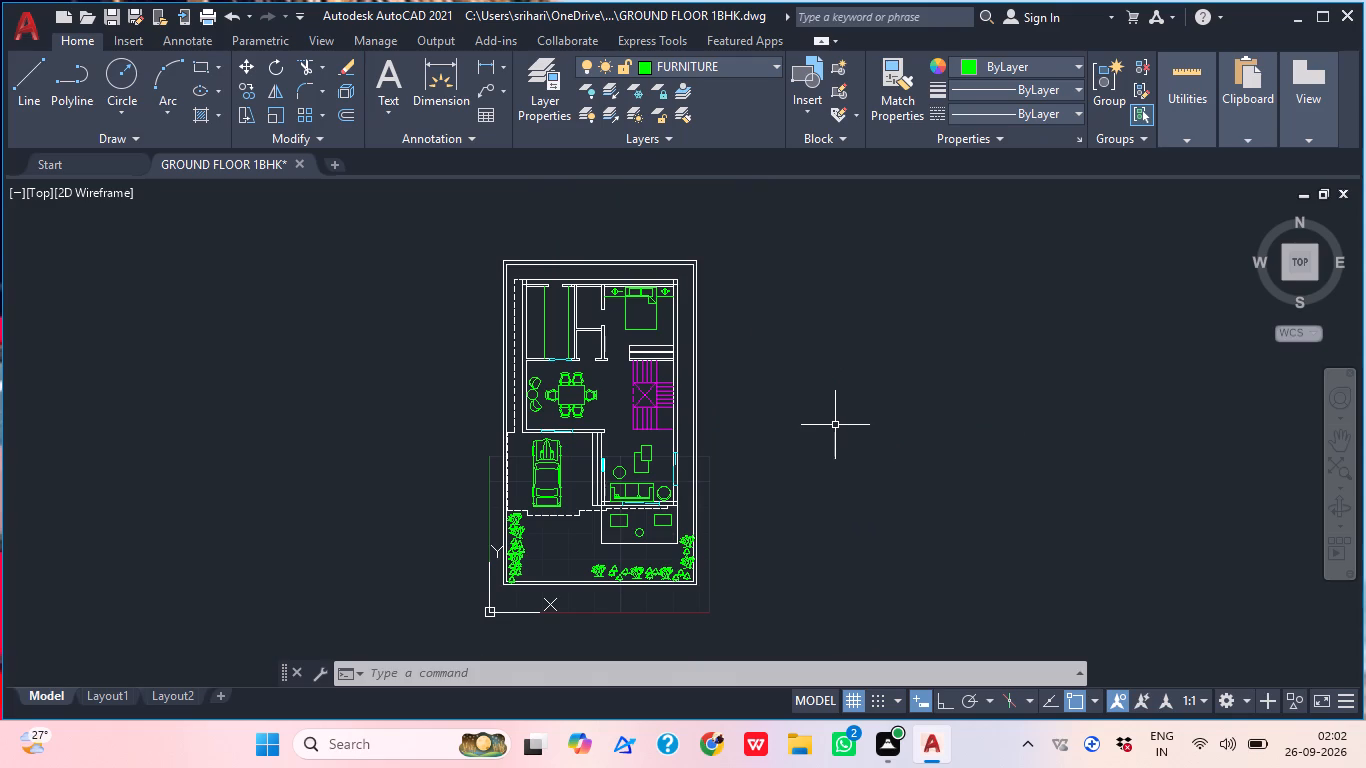
# Save the drawing.
pyautogui.hotkey('ctrl', 's')
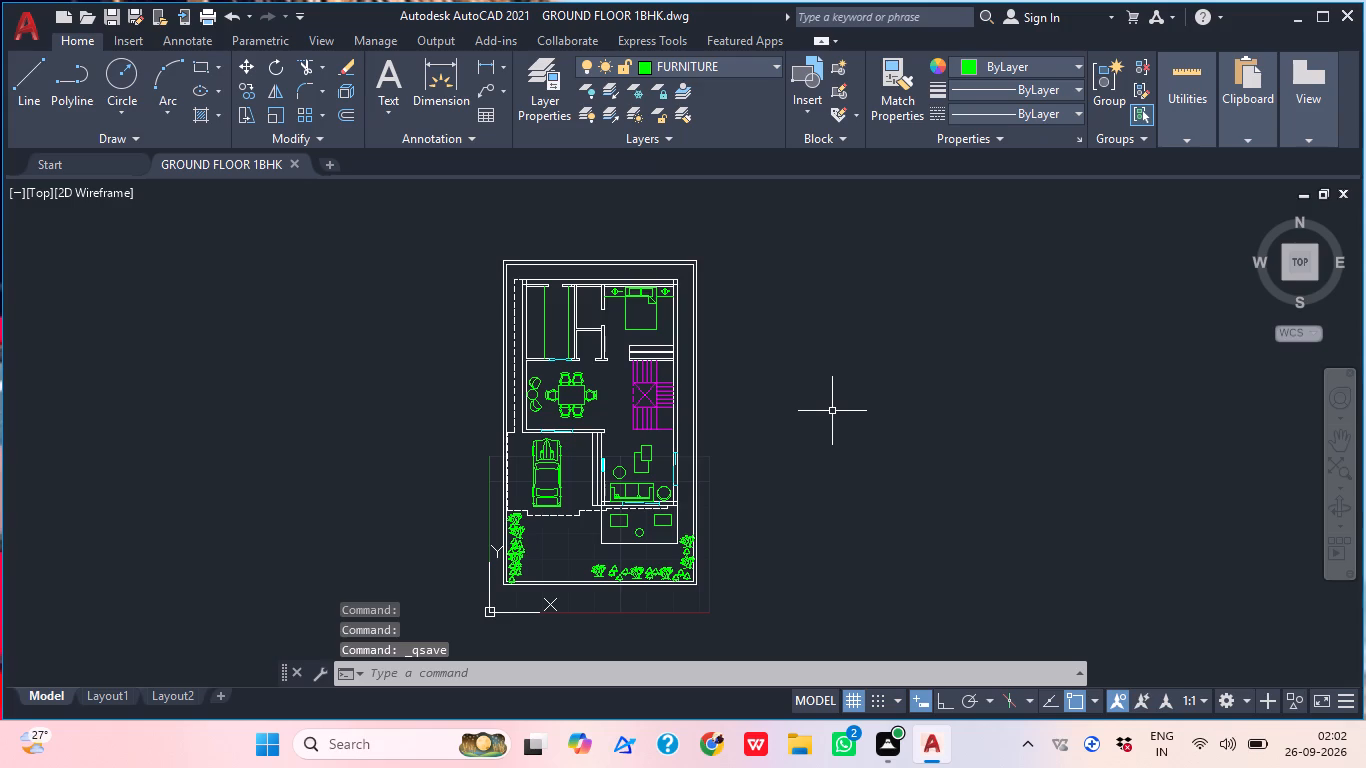
# Set up a plot with AutoCAD PDF (High Quality Print).pc3 and a window plot area enclosing the whole plan.
pyautogui.hotkey('ctrl', 'p')
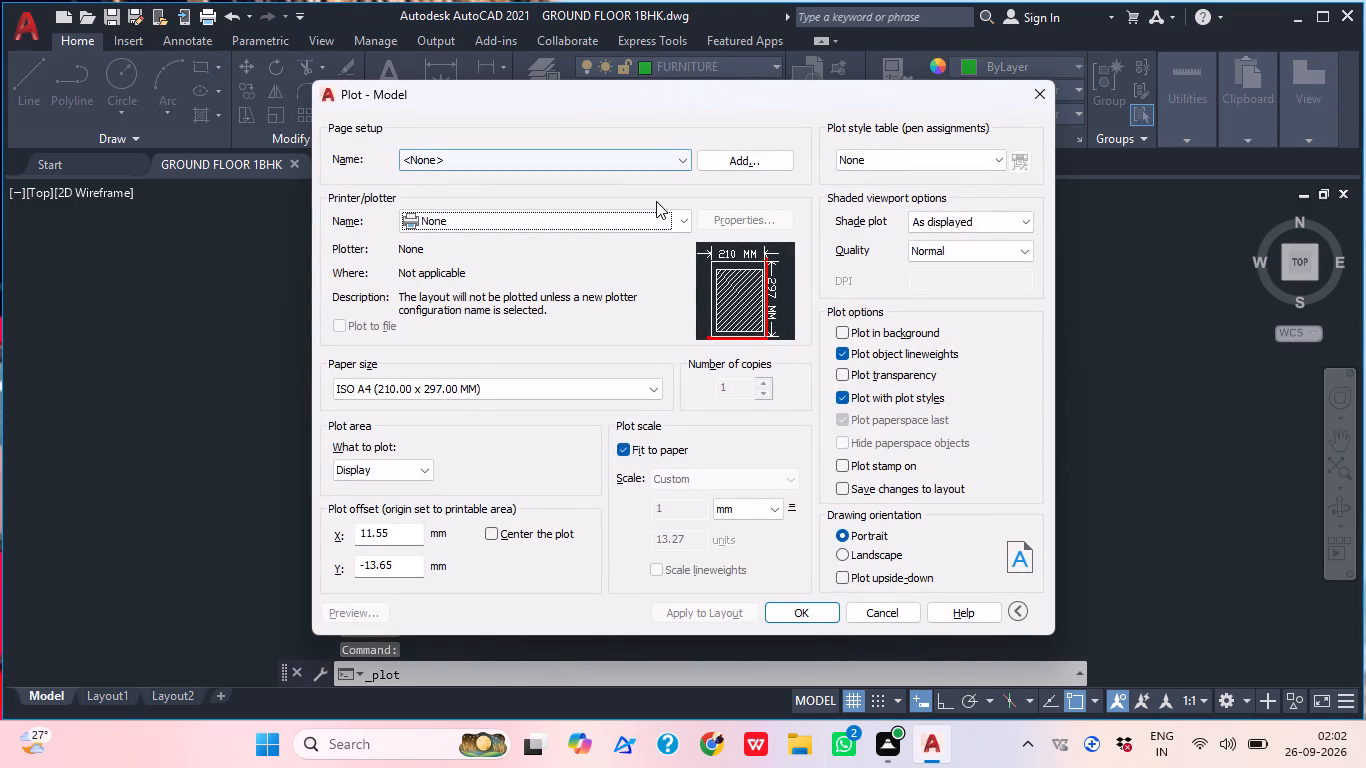
pyautogui.click(653, 217)
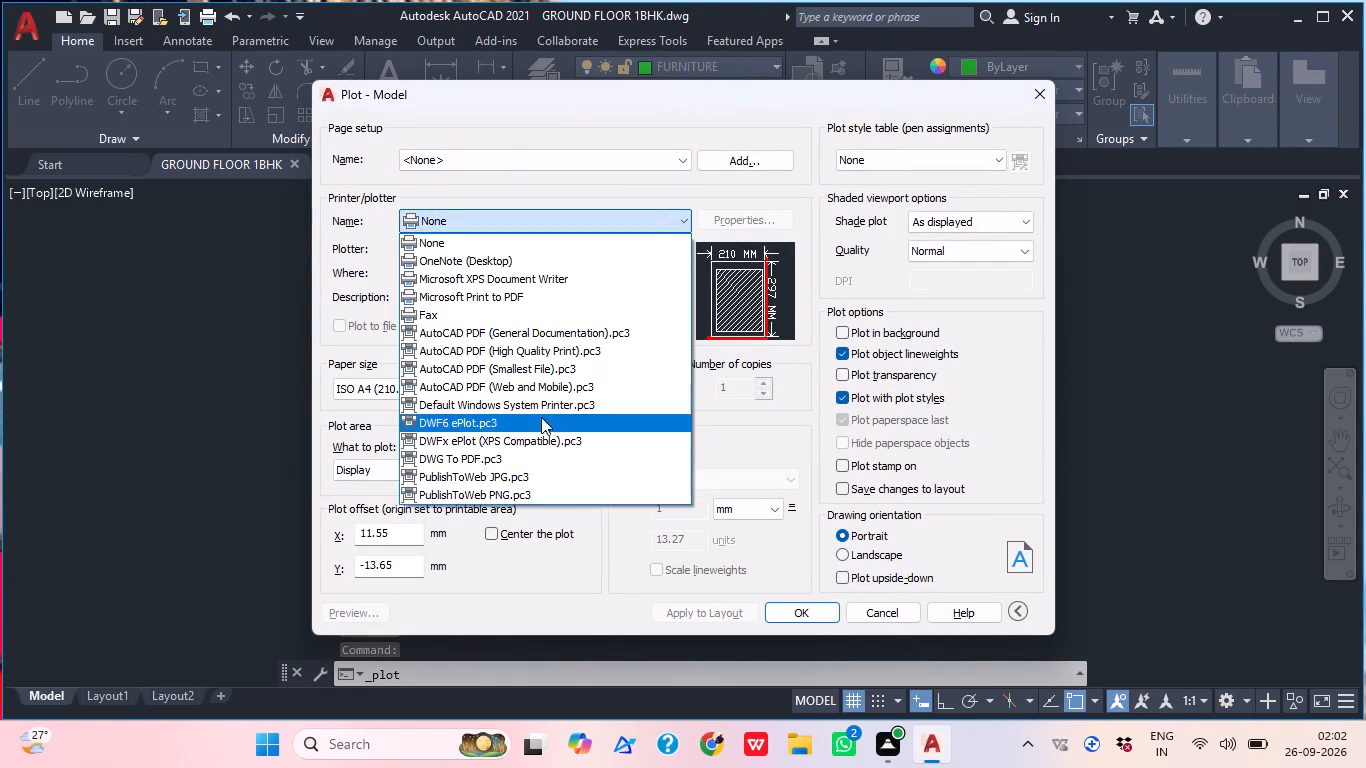
pyautogui.click(529, 359)
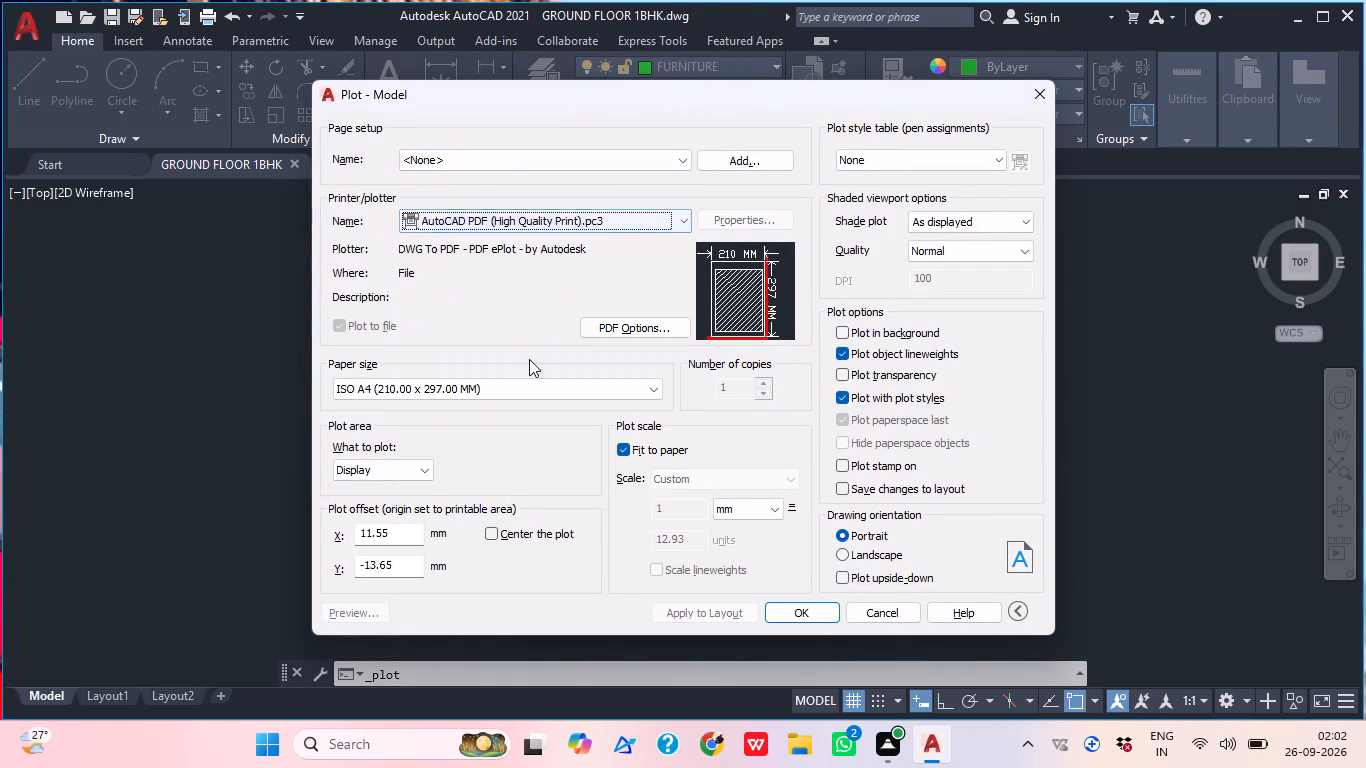
pyautogui.click(408, 477)
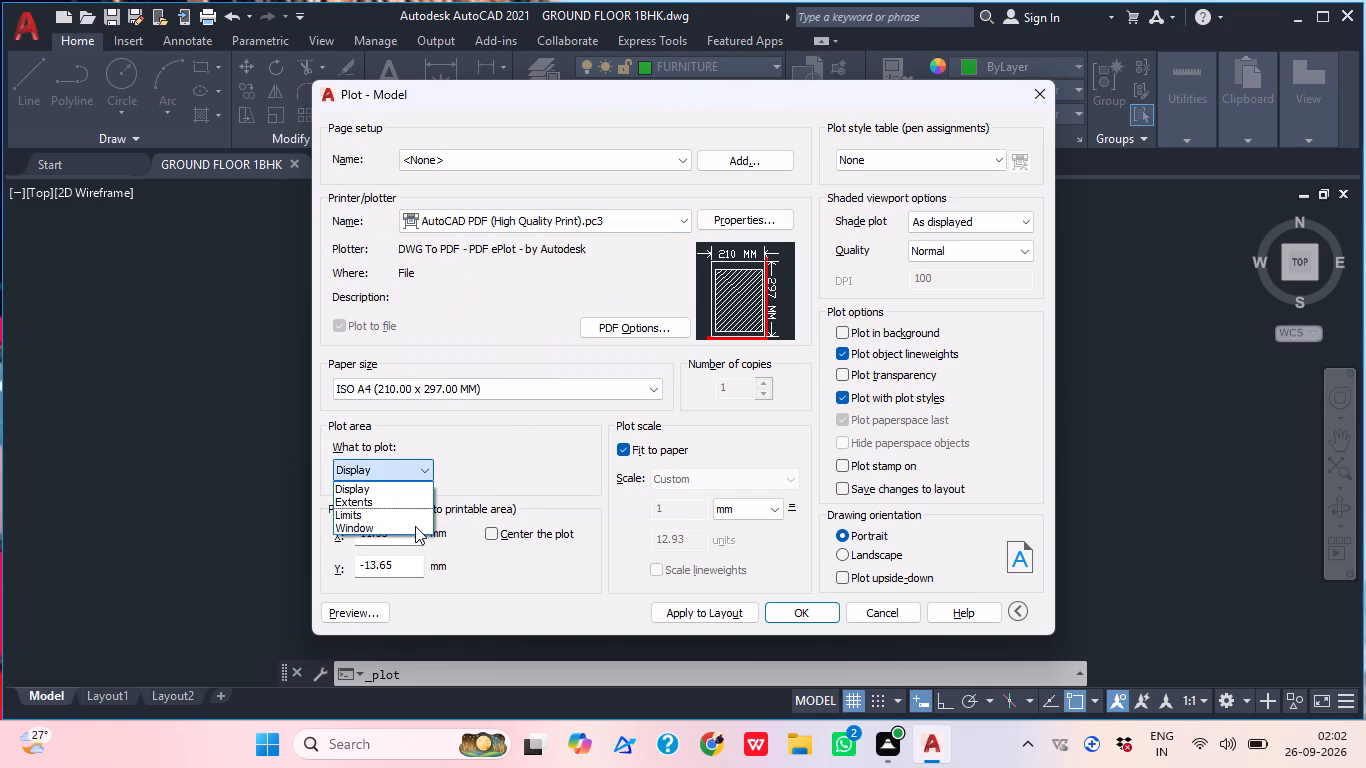
pyautogui.click(415, 526)
pyautogui.click(435, 243)
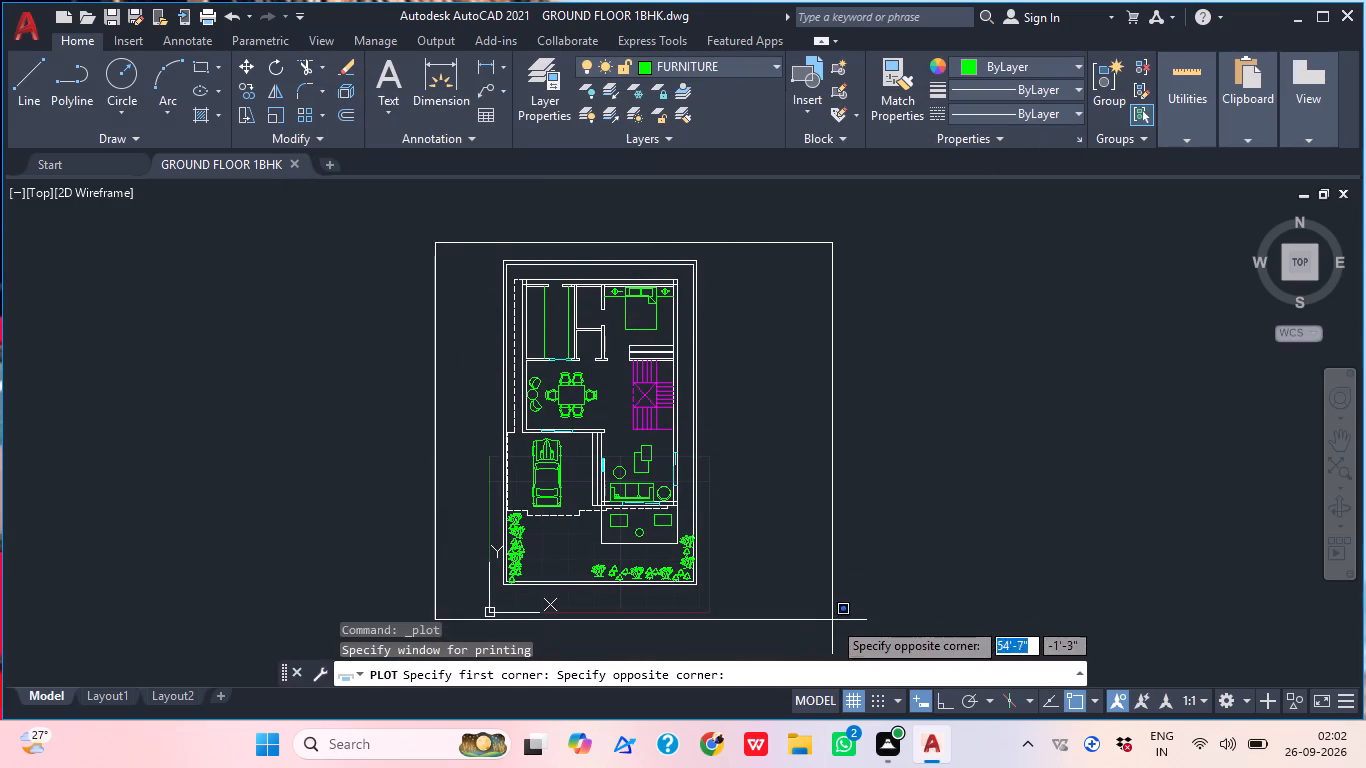
pyautogui.click(765, 636)
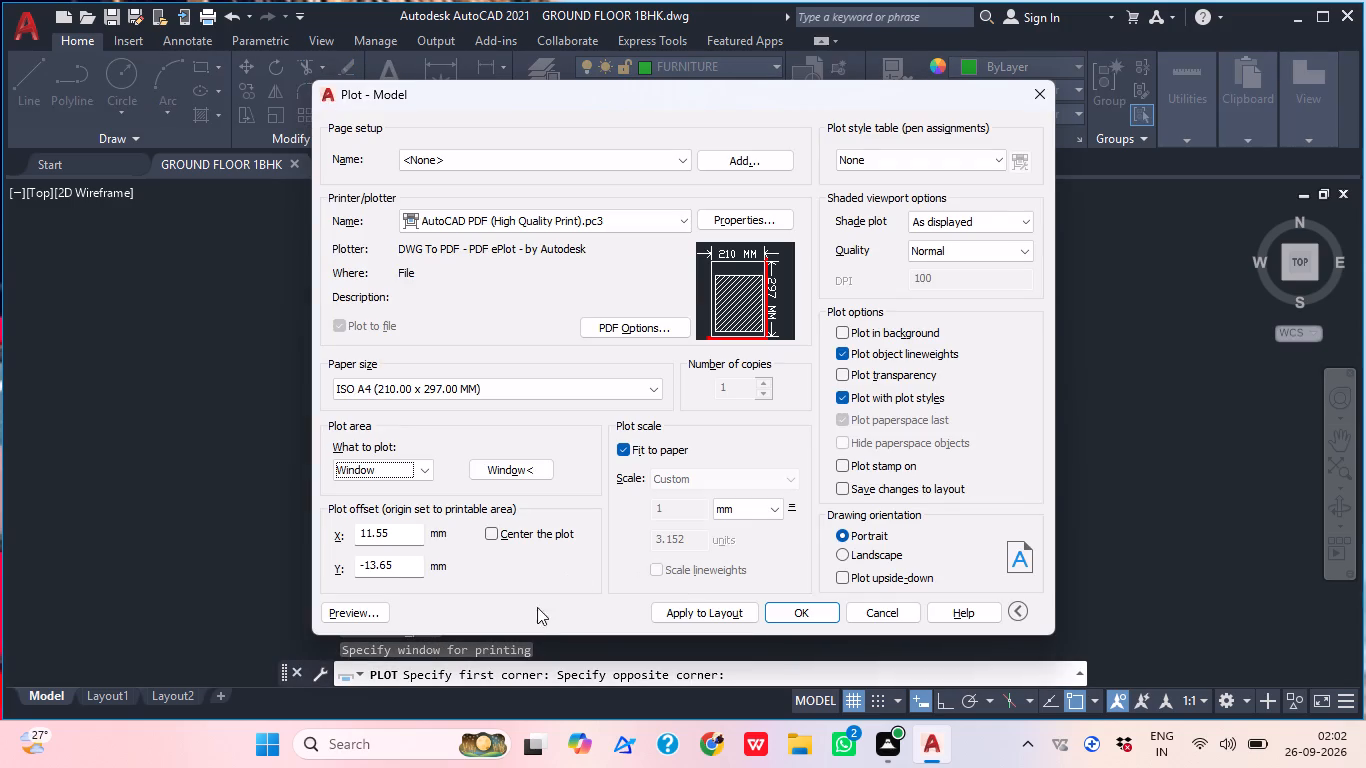
# Preview the plot and examine the plan's rooms, stairs and furniture on the sheet.
pyautogui.click(363, 614)
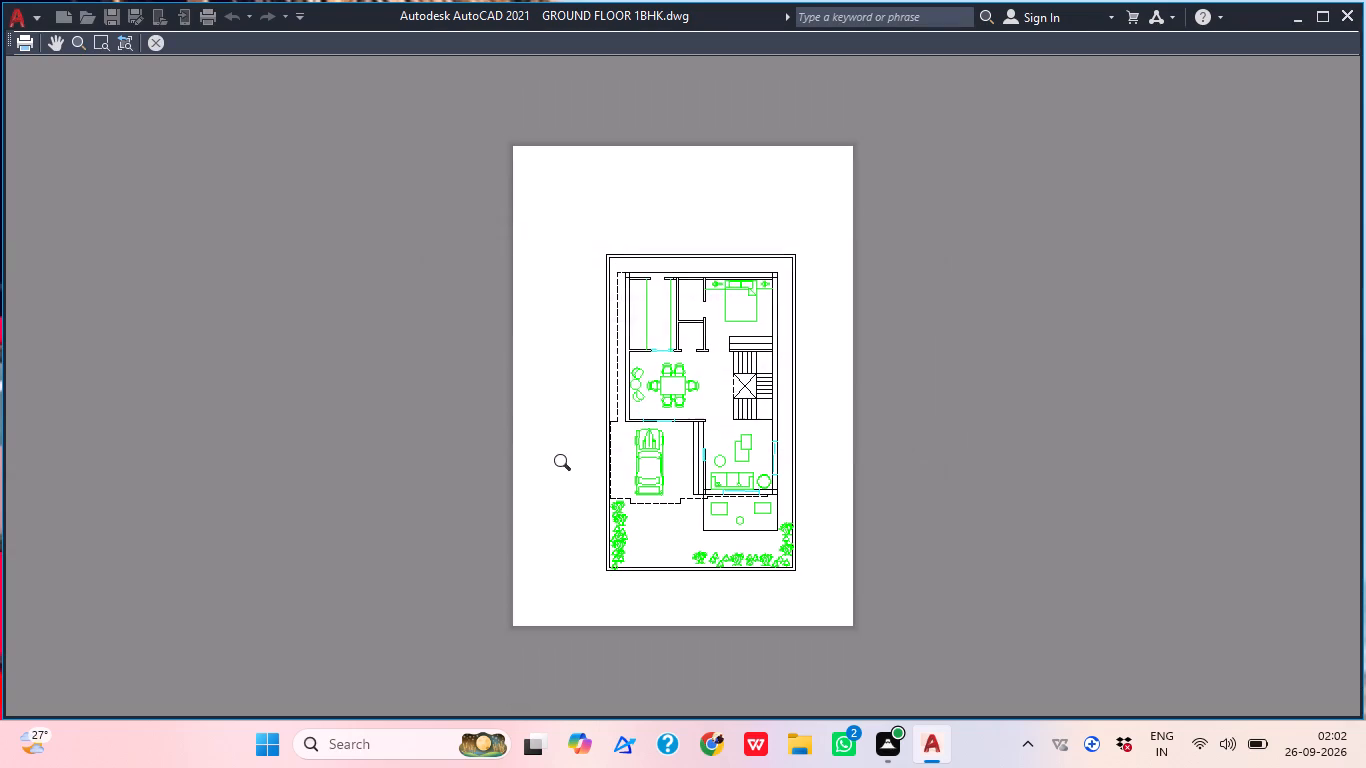
pyautogui.scroll(1, 830, 313)
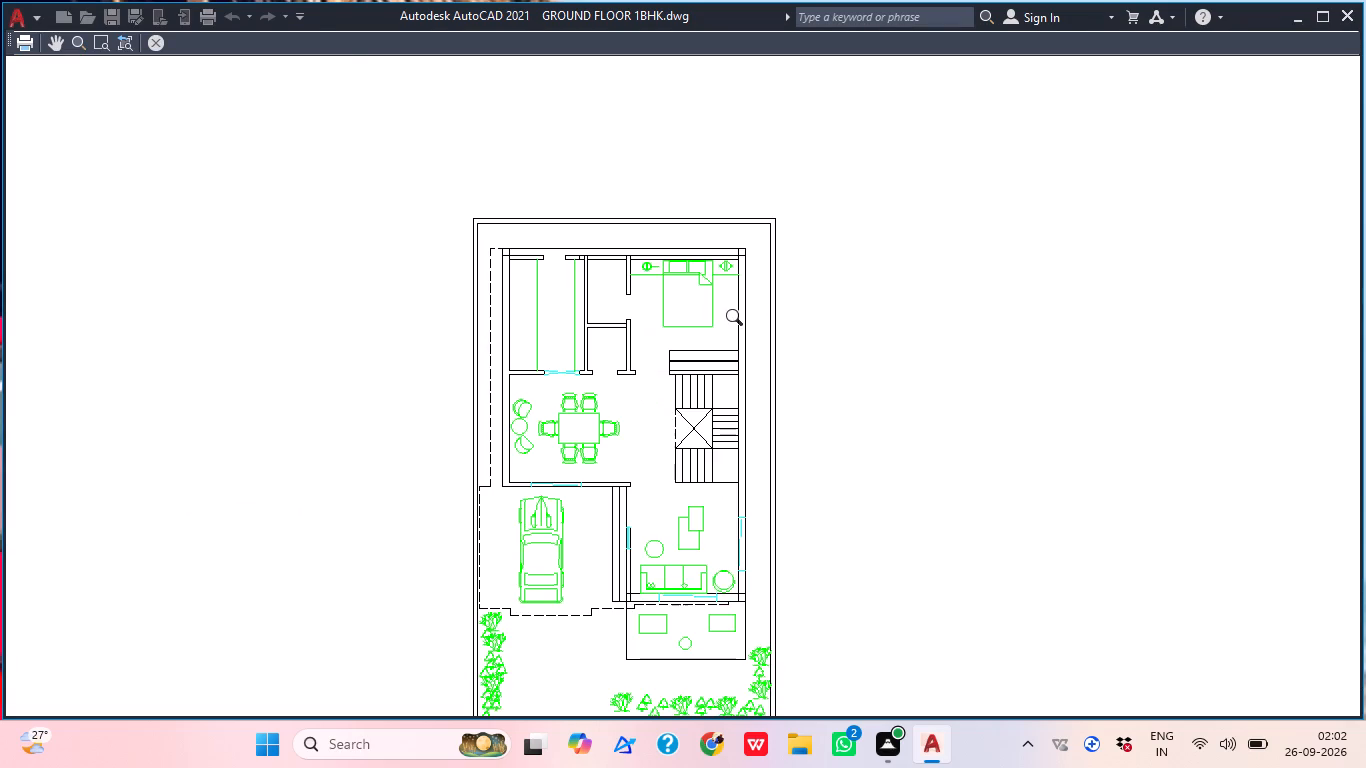
pyautogui.moveTo(740, 320); pyautogui.dragTo(773, 179, button='middle')
pyautogui.scroll(2, 666, 259)
pyautogui.moveTo(666, 259); pyautogui.dragTo(635, 320, button='middle')
pyautogui.moveTo(631, 324); pyautogui.dragTo(576, 427, button='middle')
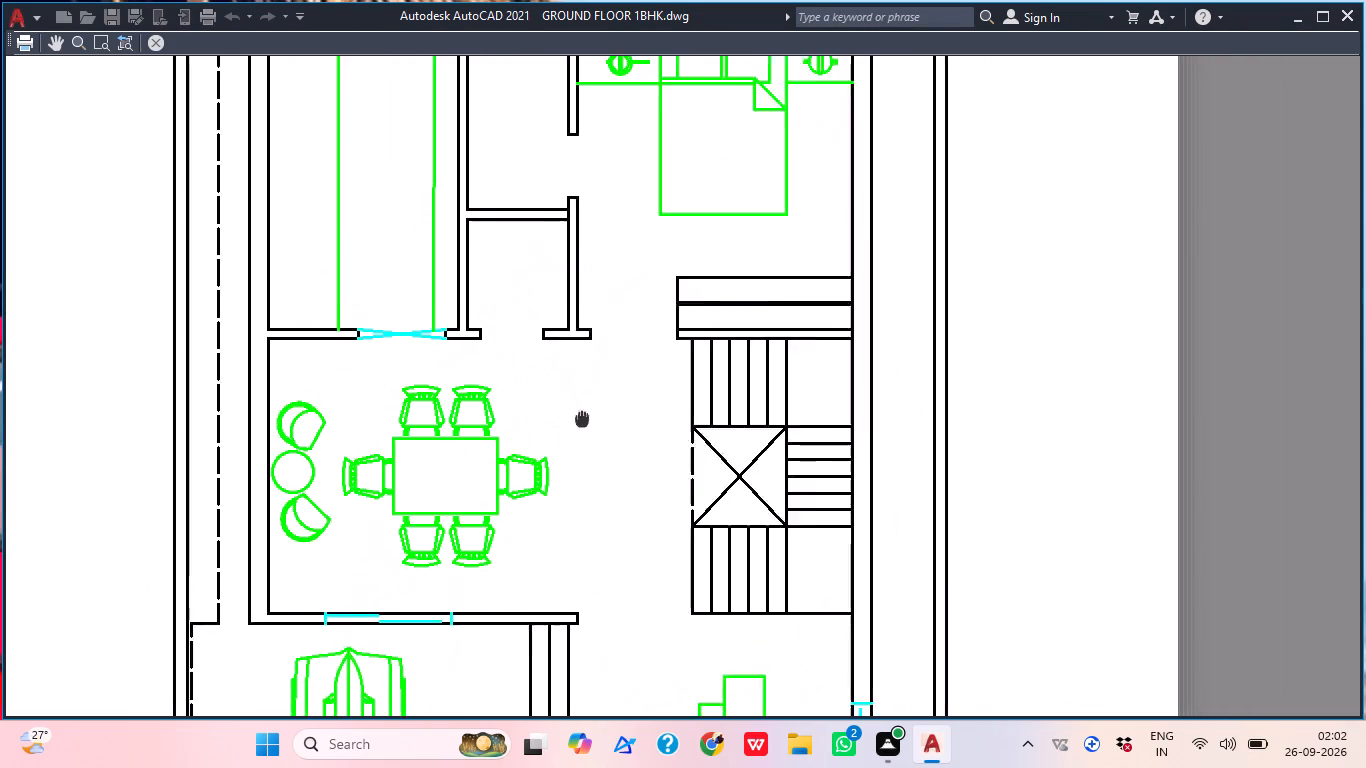
pyautogui.moveTo(576, 427); pyautogui.dragTo(573, 431, button='middle')
pyautogui.scroll(-2, 566, 399)
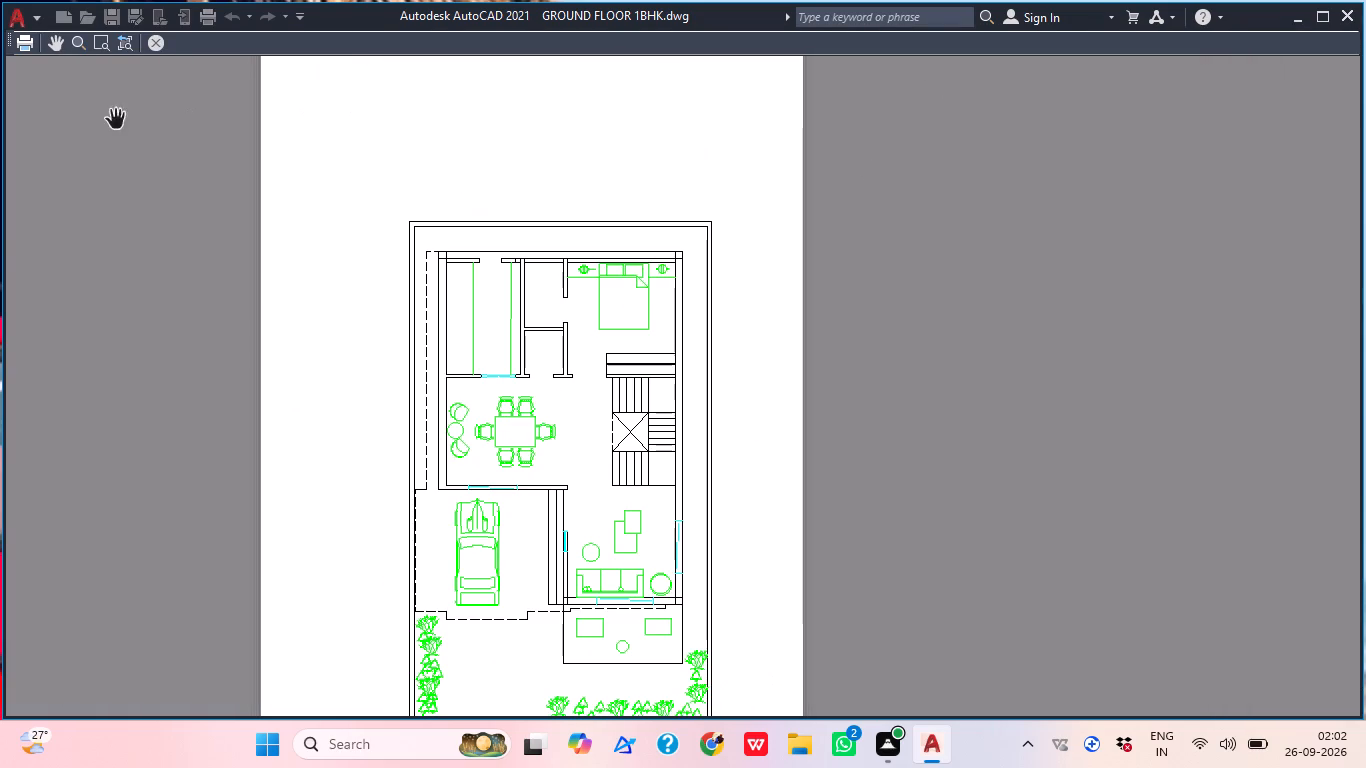
pyautogui.click(155, 44)
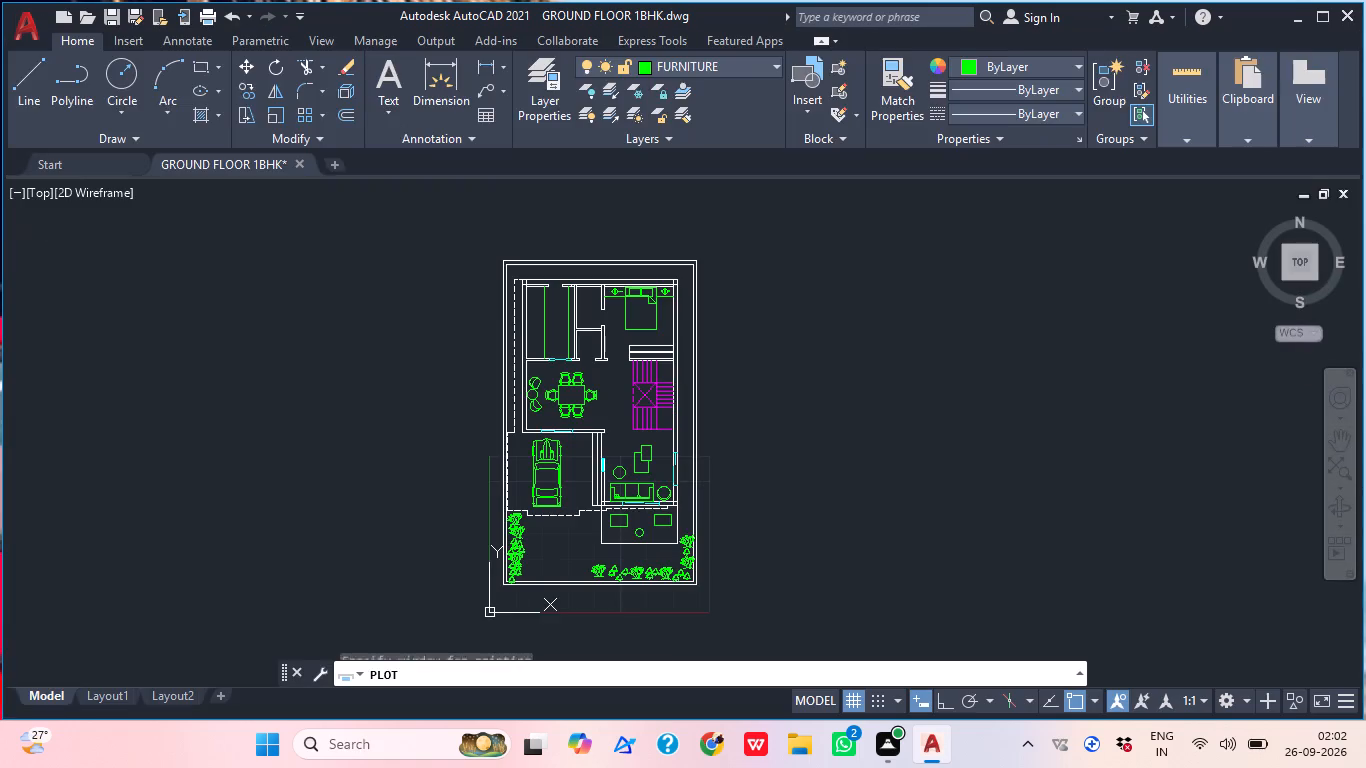
# Plot the plan to GROUND FLOOR 1BHK-Model.pdf in the AUTO CADD folder, and close the PDF viewer.
pyautogui.click(828, 607)
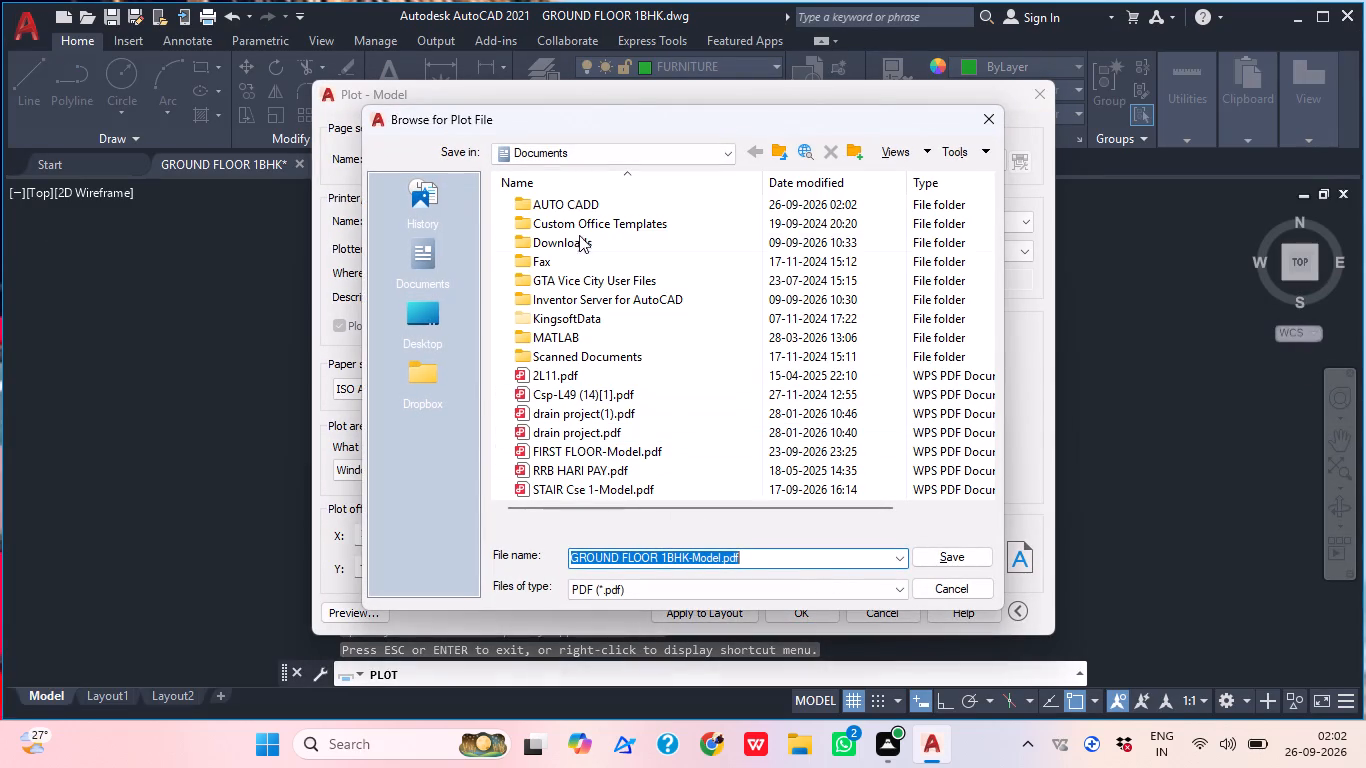
pyautogui.doubleClick(579, 195)
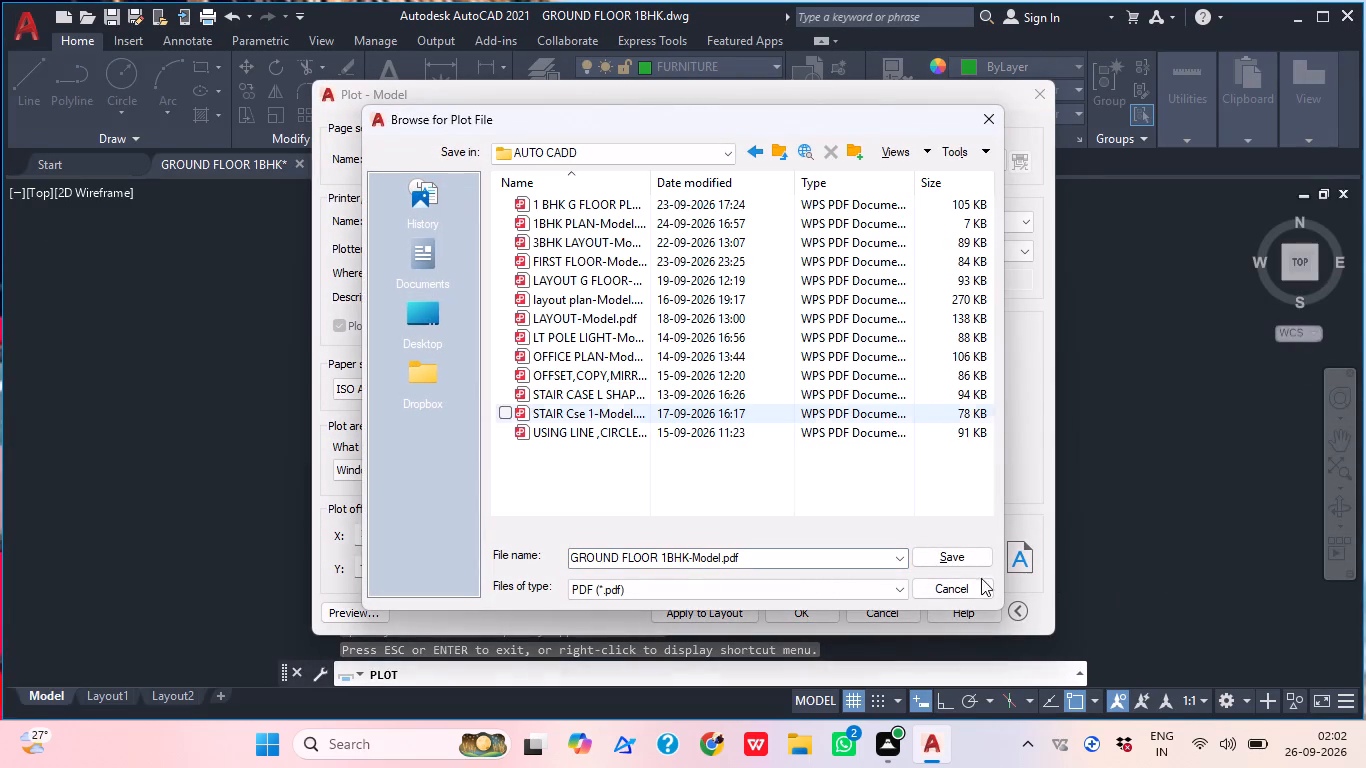
pyautogui.click(951, 553)
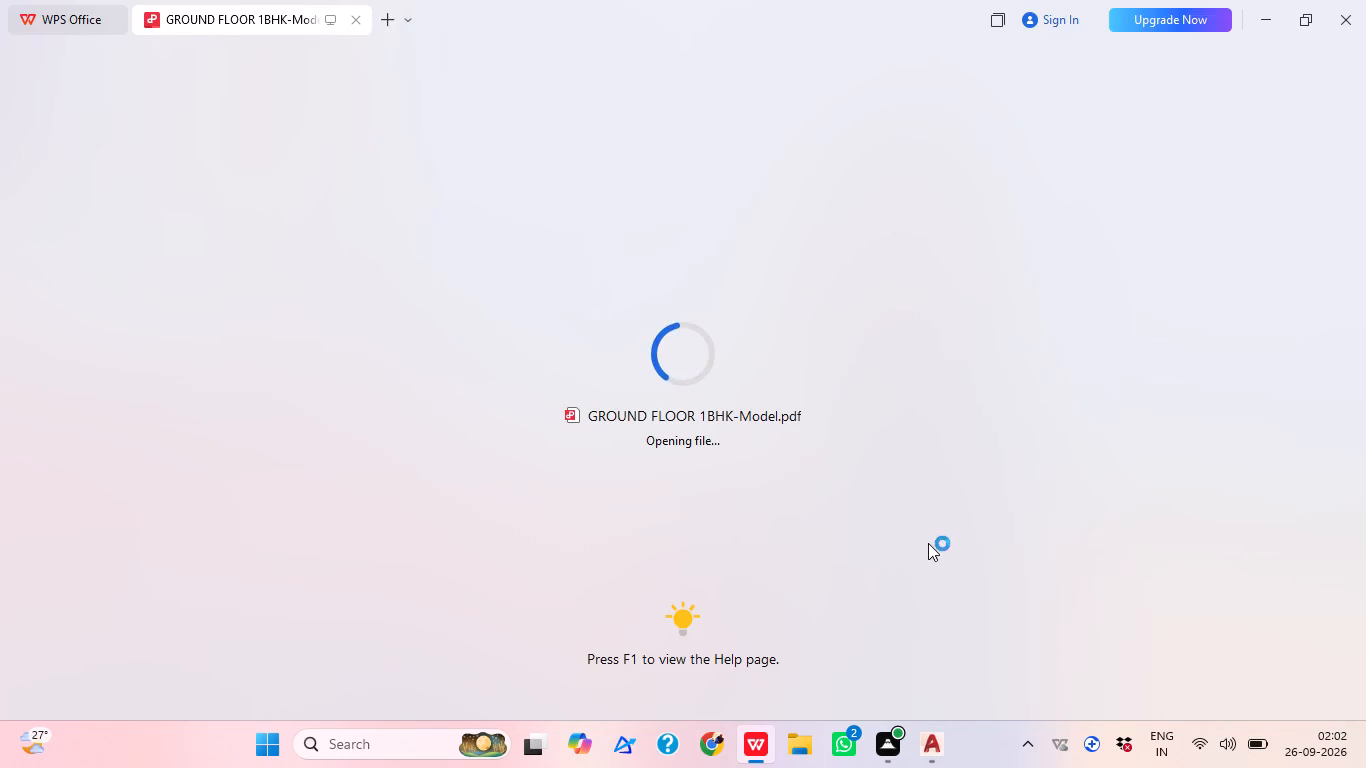
pyautogui.click(1347, 18)
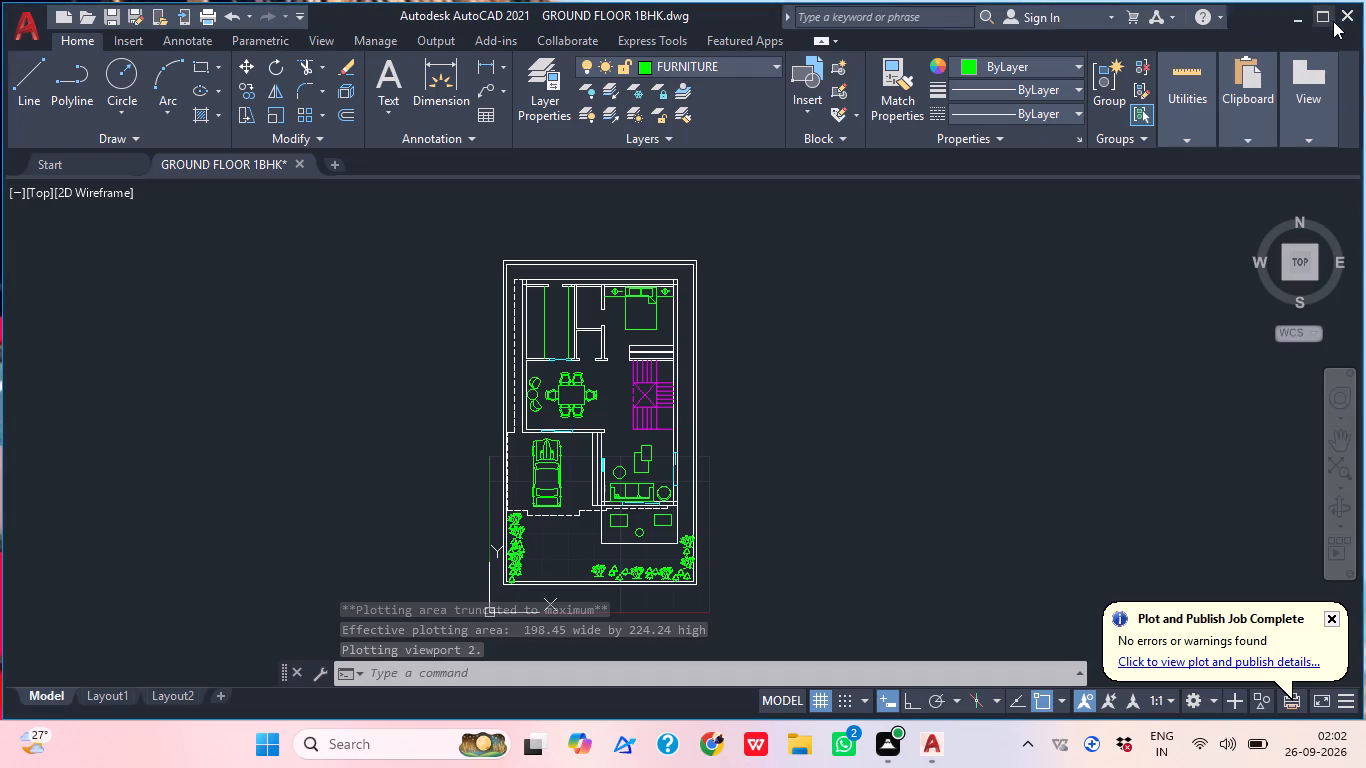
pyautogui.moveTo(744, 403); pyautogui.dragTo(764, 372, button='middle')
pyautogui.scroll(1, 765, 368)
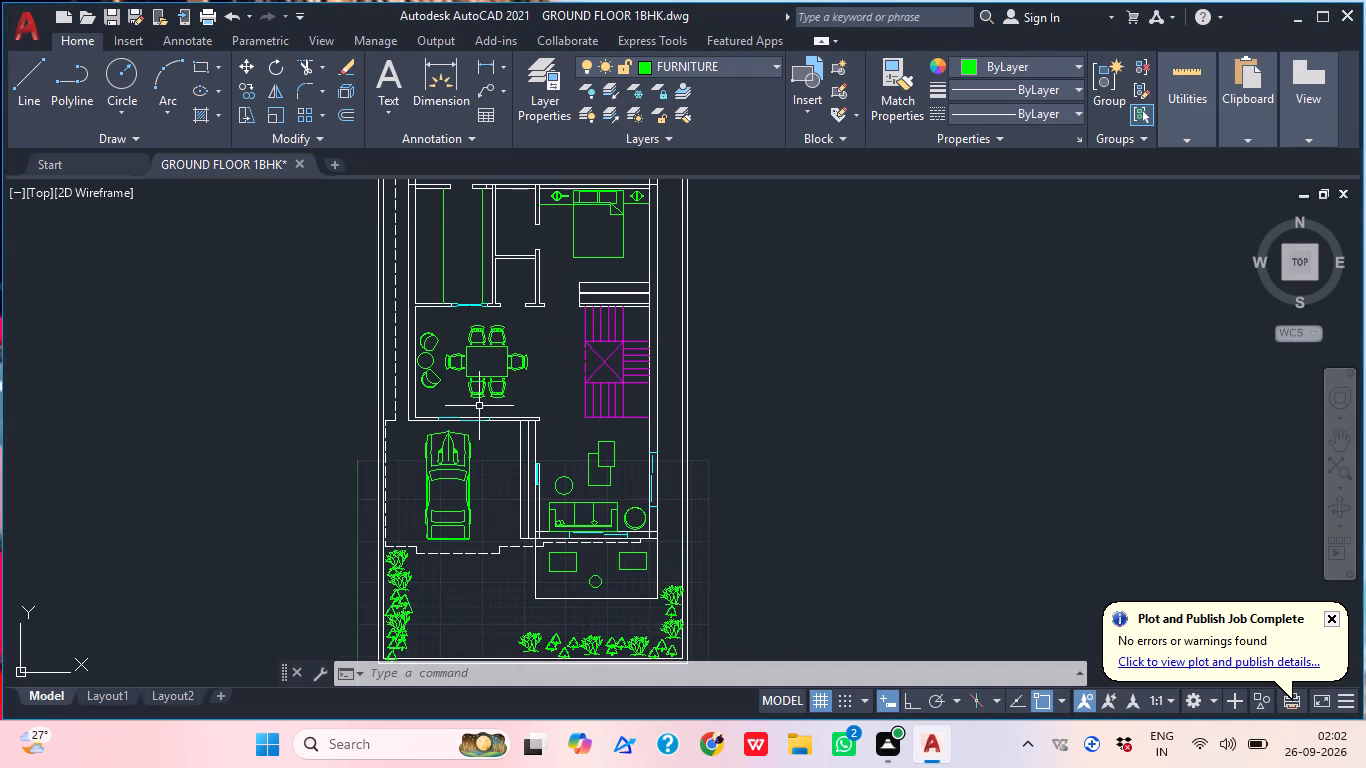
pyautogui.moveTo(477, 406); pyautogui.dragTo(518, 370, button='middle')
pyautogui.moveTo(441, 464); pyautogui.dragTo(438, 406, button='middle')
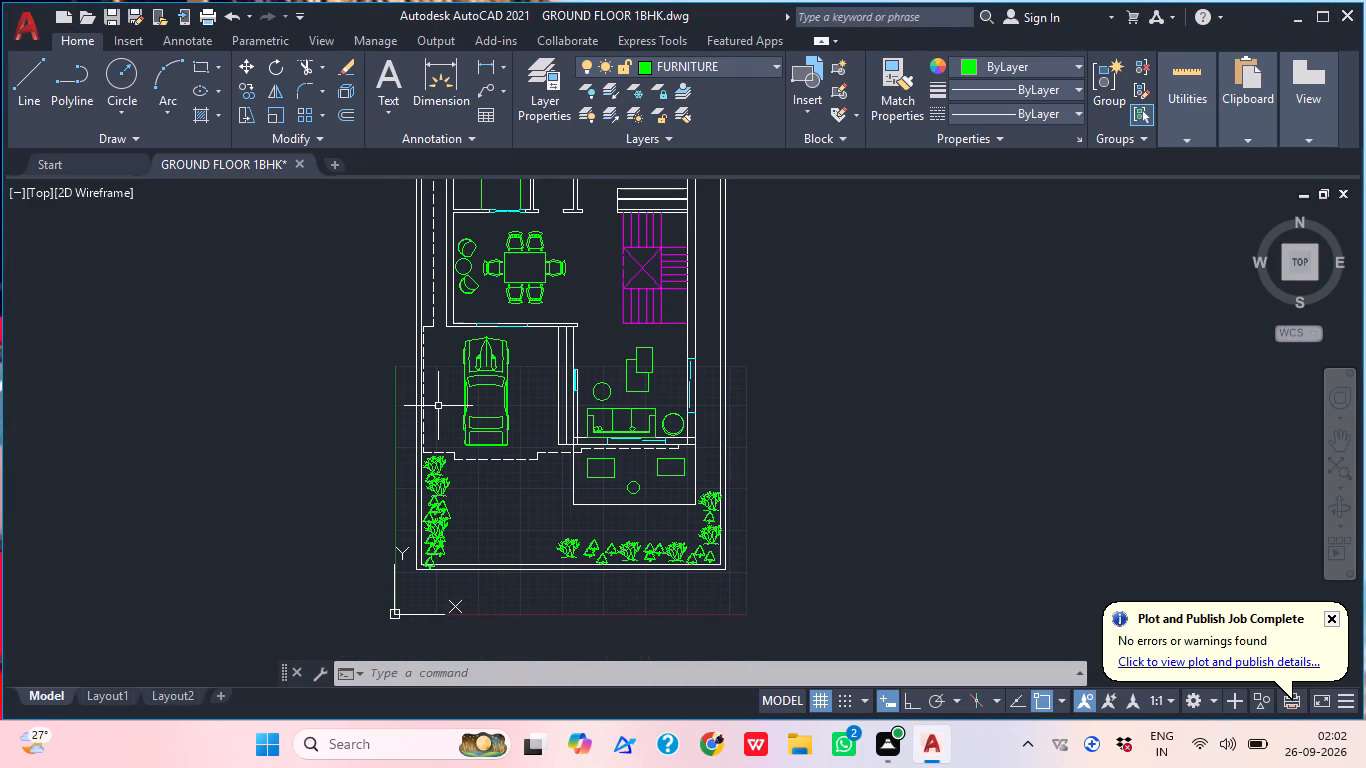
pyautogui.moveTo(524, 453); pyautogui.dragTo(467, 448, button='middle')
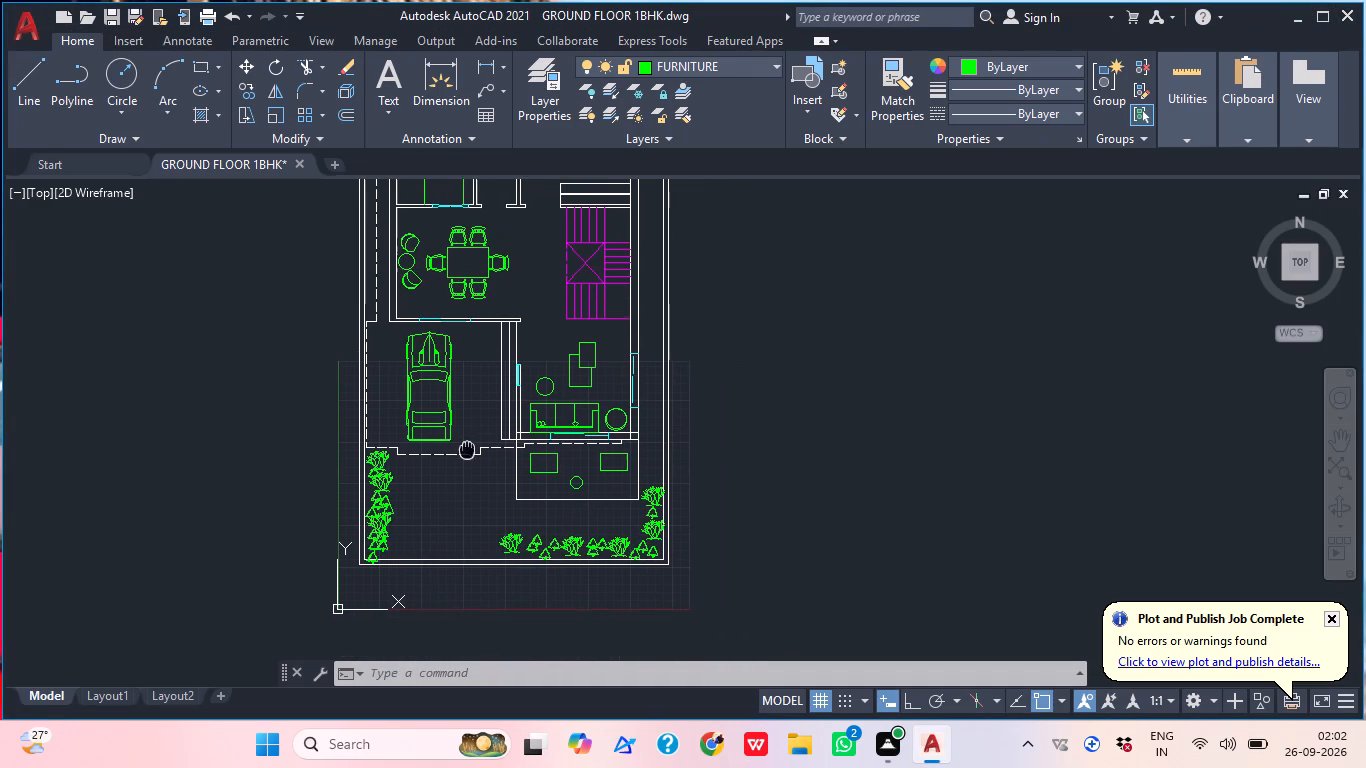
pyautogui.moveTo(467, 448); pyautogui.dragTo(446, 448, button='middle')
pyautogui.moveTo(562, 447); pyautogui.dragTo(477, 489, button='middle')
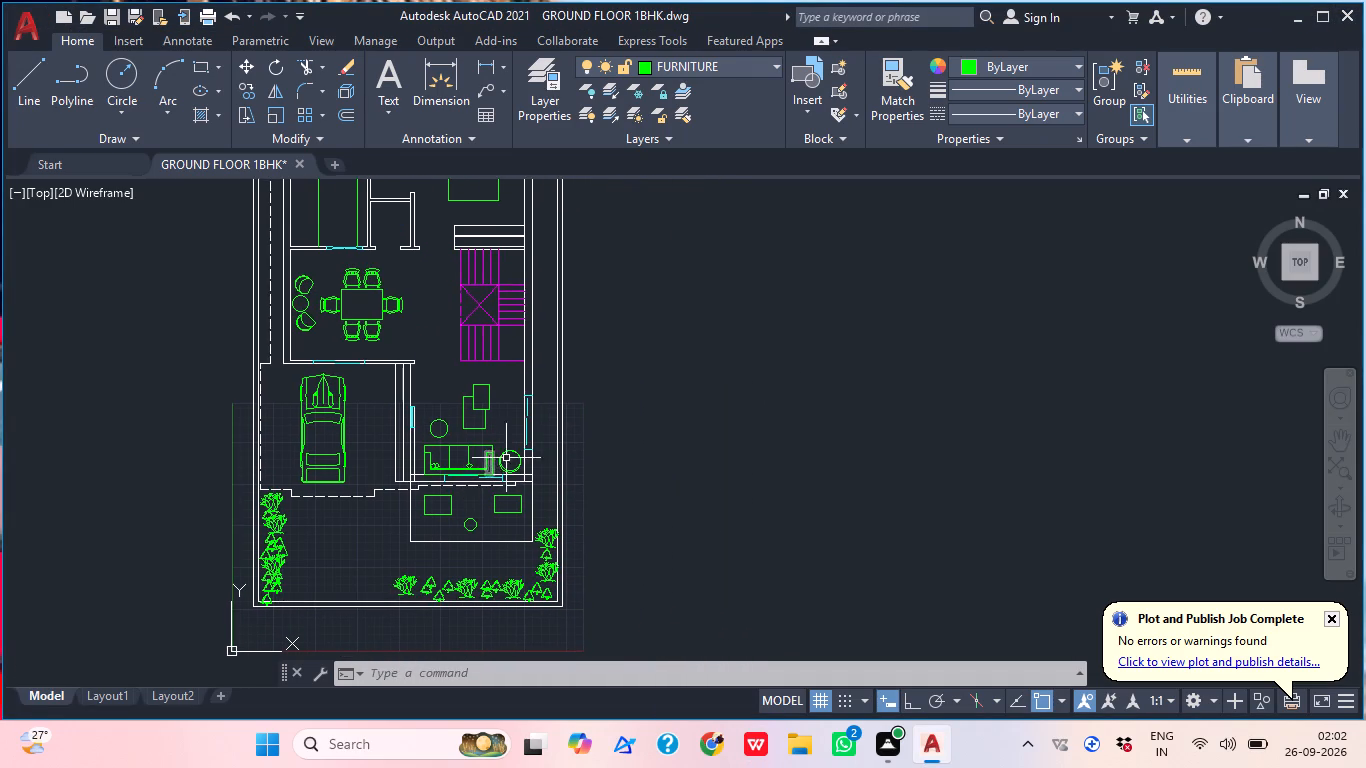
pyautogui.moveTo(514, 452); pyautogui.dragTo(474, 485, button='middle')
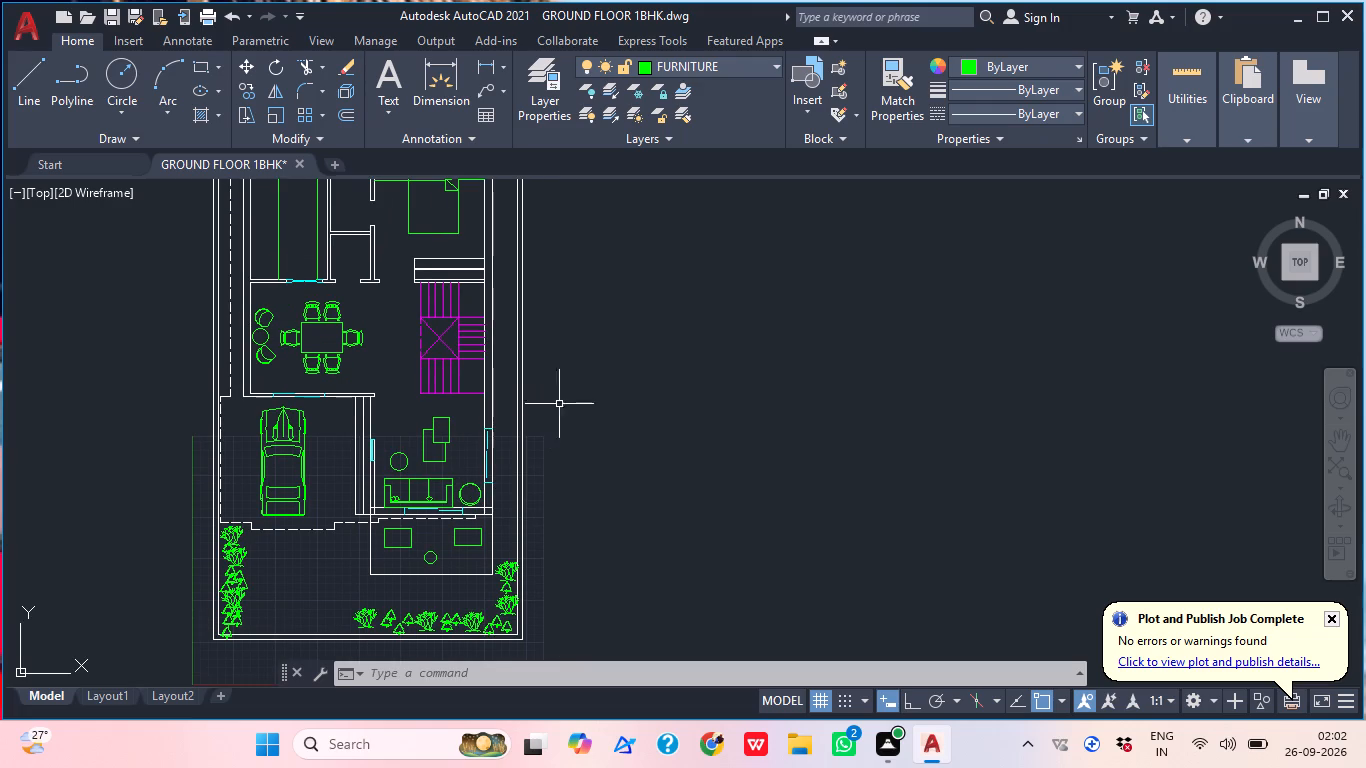